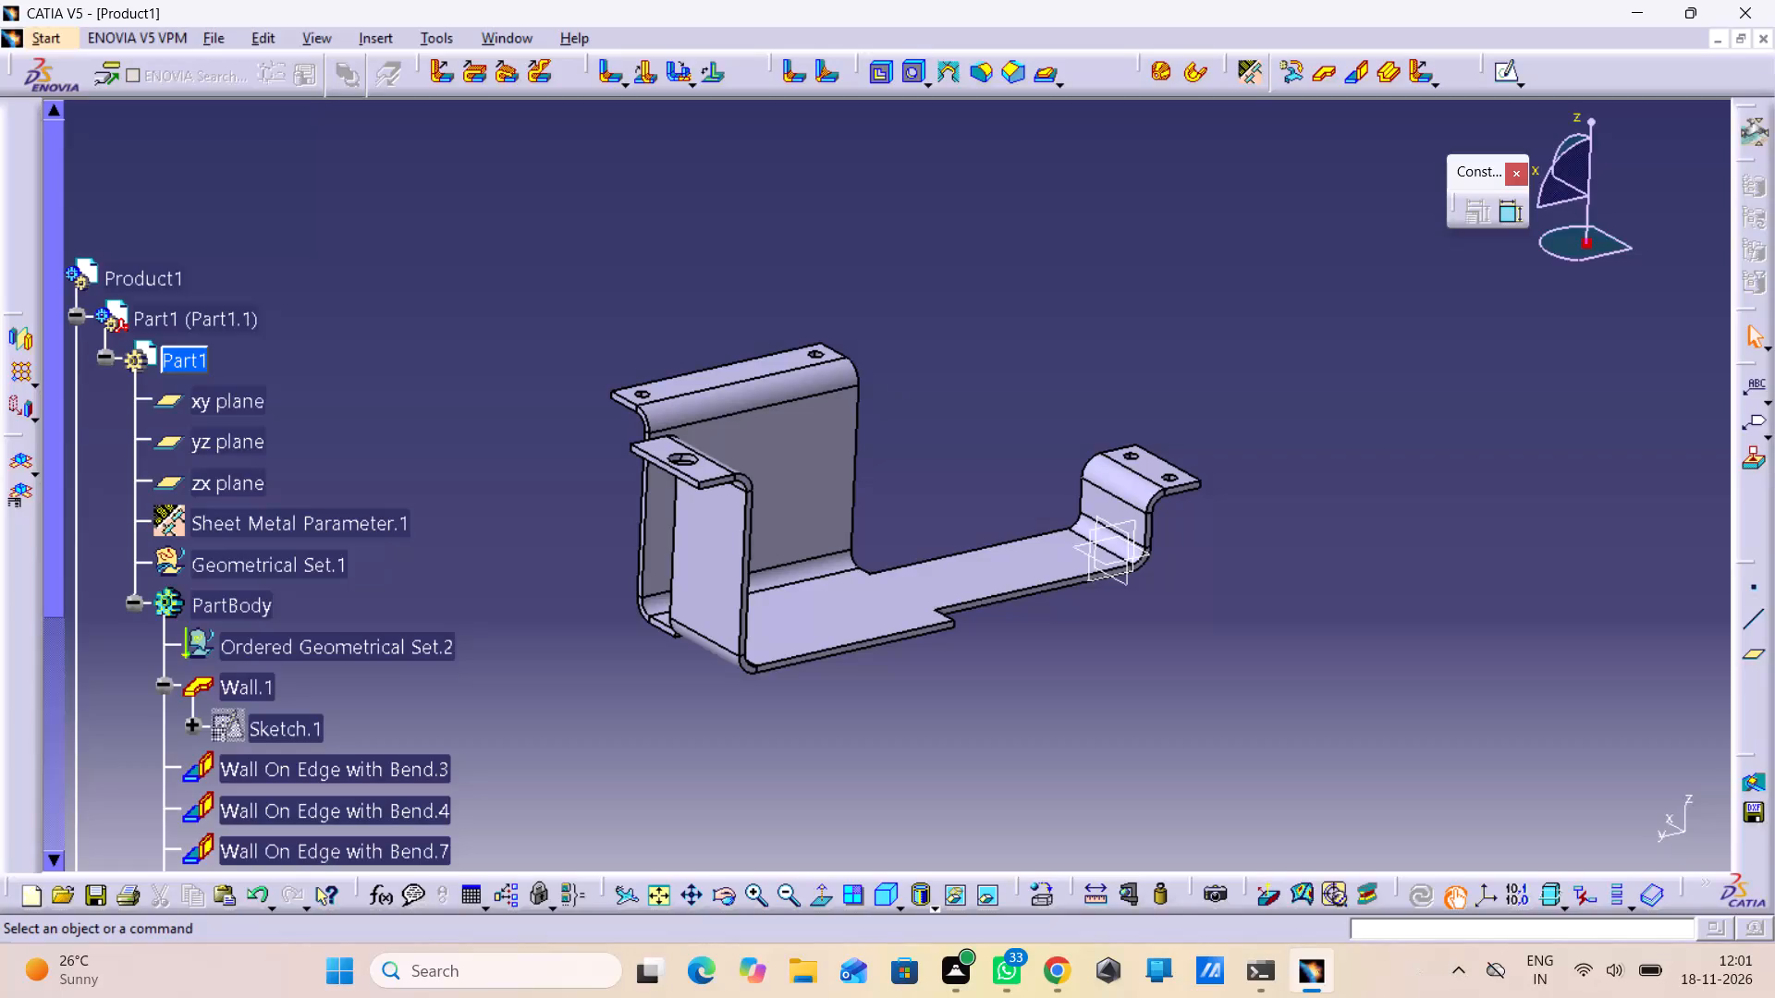
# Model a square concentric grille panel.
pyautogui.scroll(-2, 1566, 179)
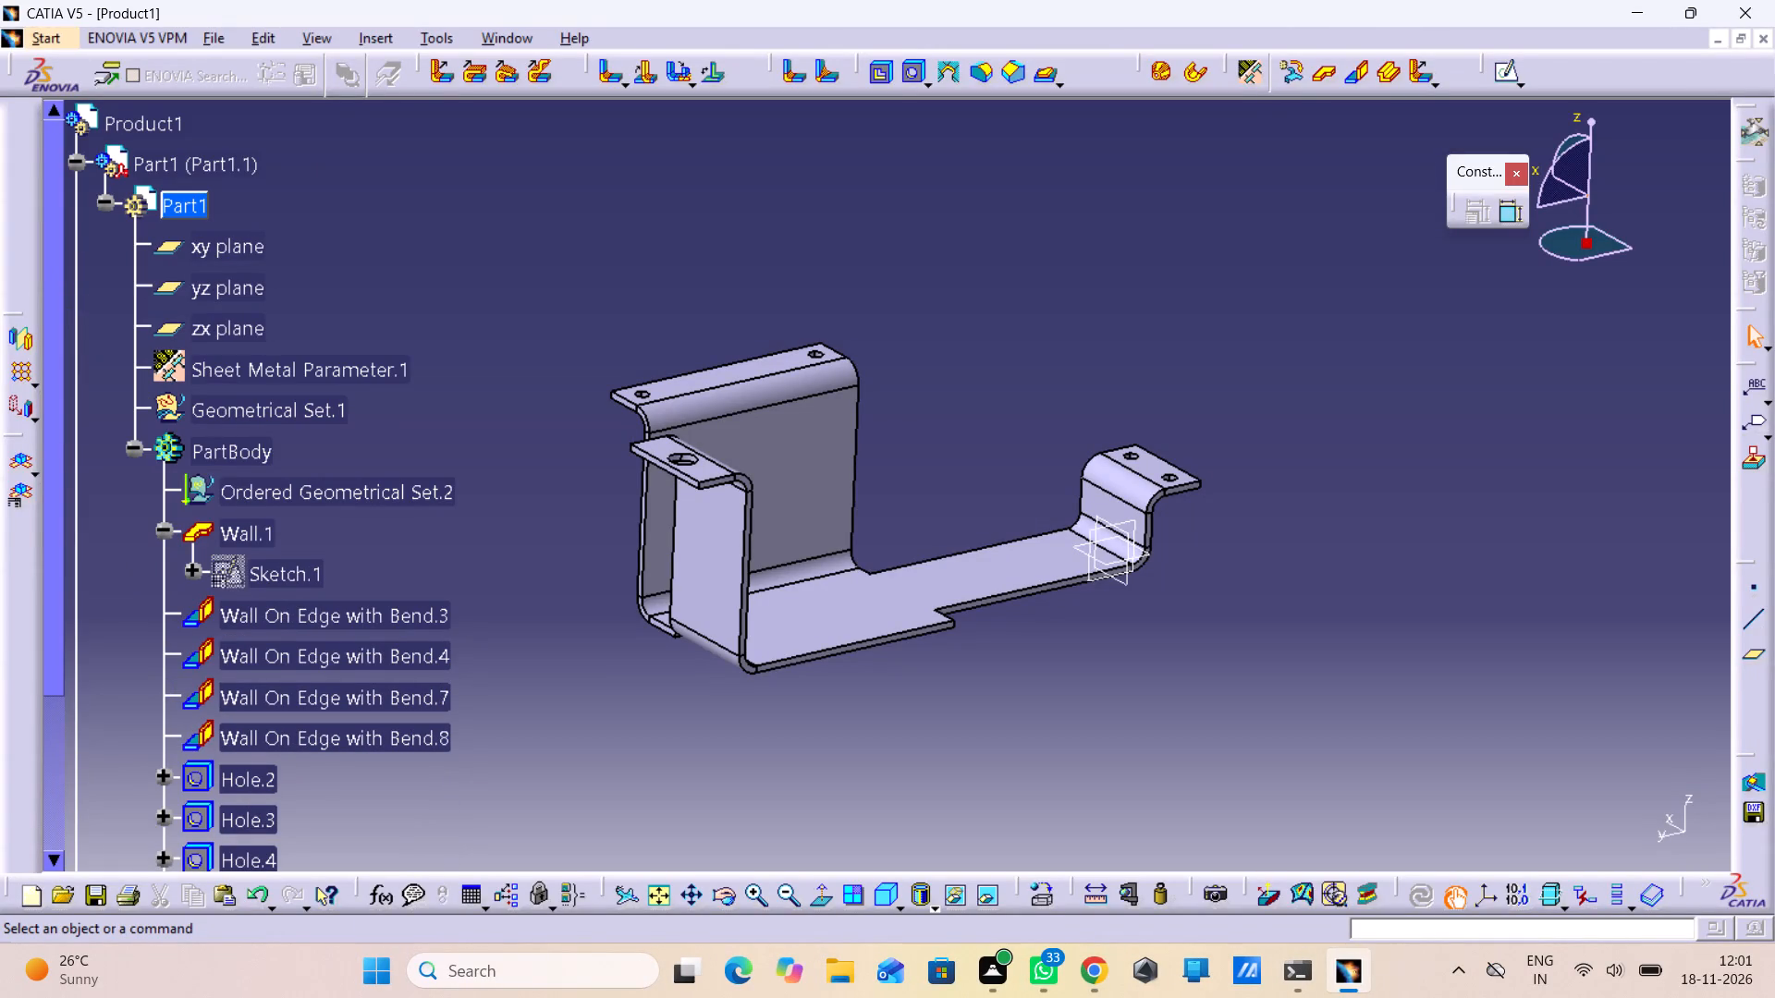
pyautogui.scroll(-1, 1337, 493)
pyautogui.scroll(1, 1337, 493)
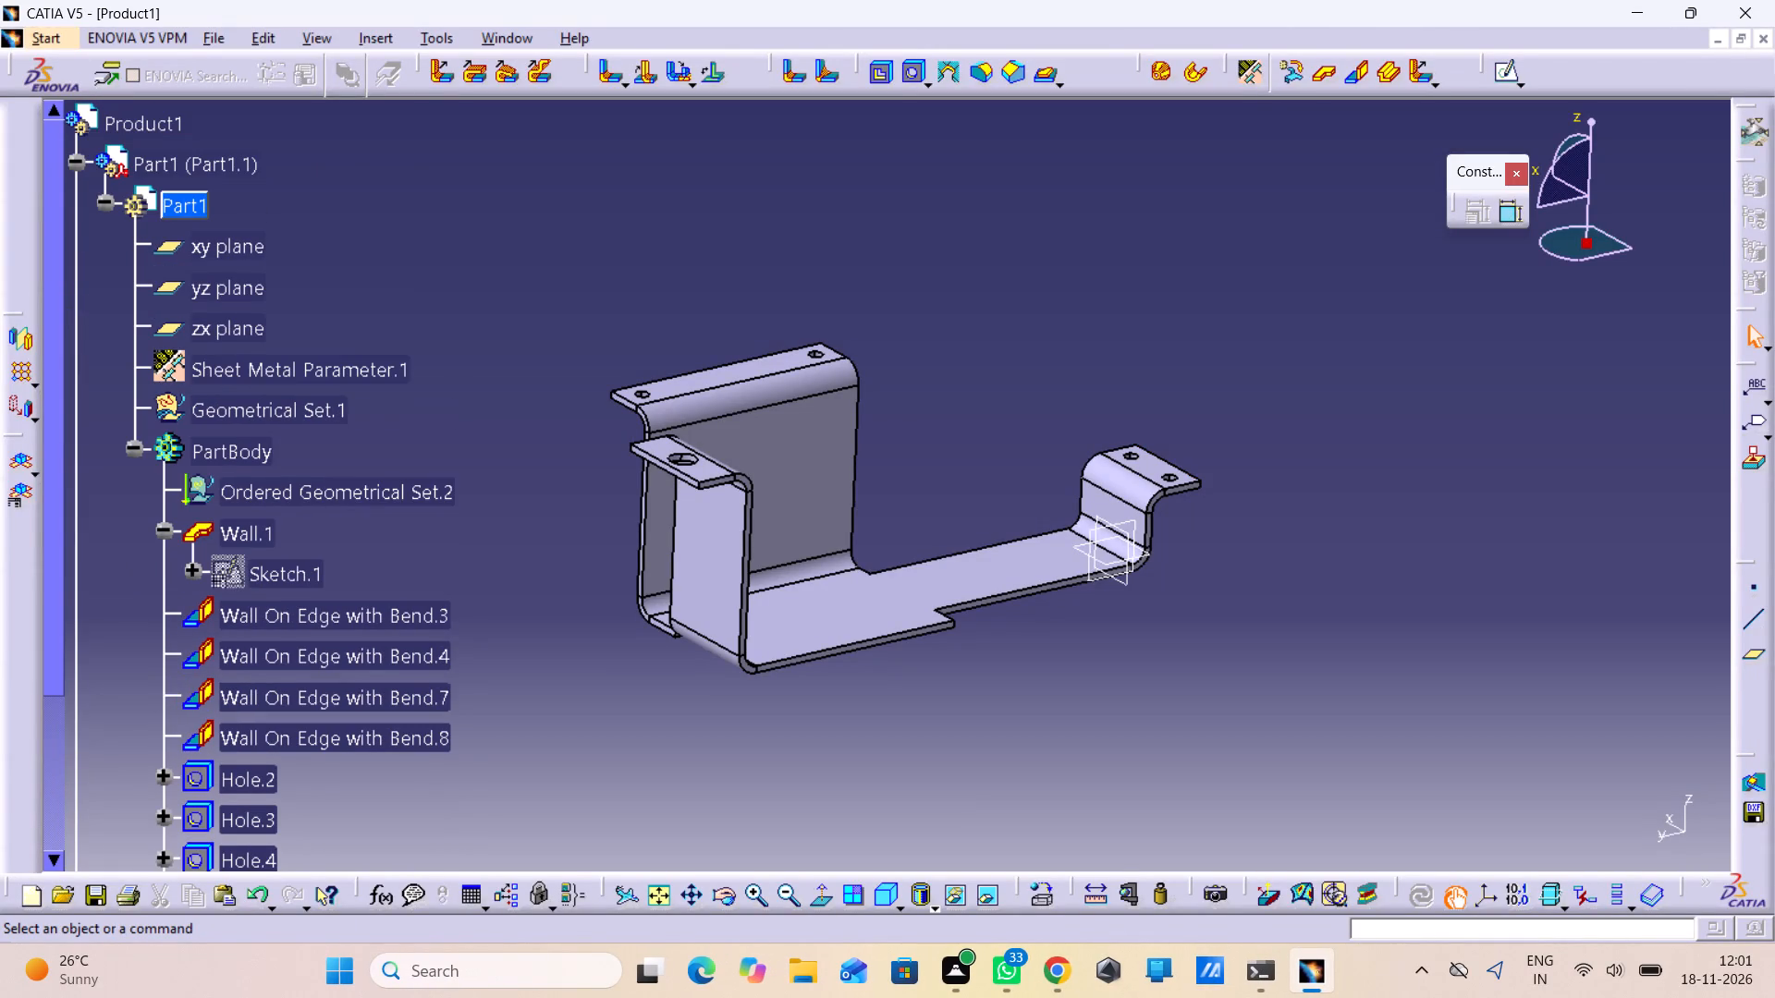
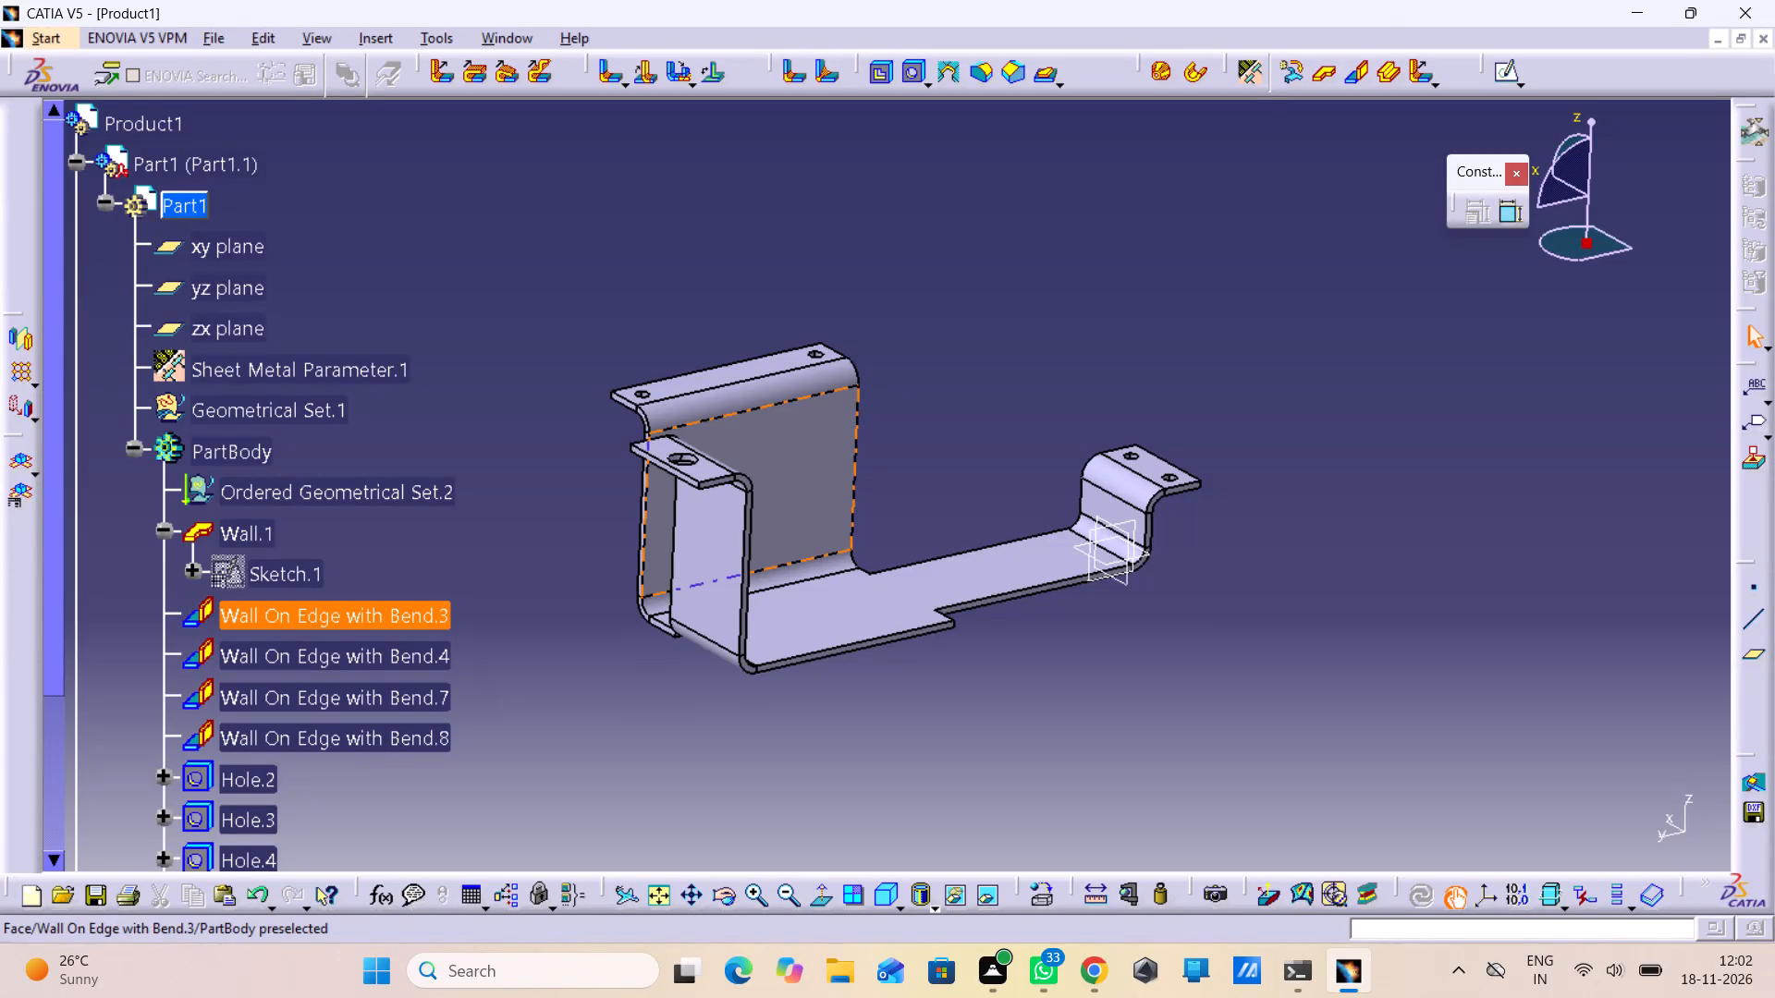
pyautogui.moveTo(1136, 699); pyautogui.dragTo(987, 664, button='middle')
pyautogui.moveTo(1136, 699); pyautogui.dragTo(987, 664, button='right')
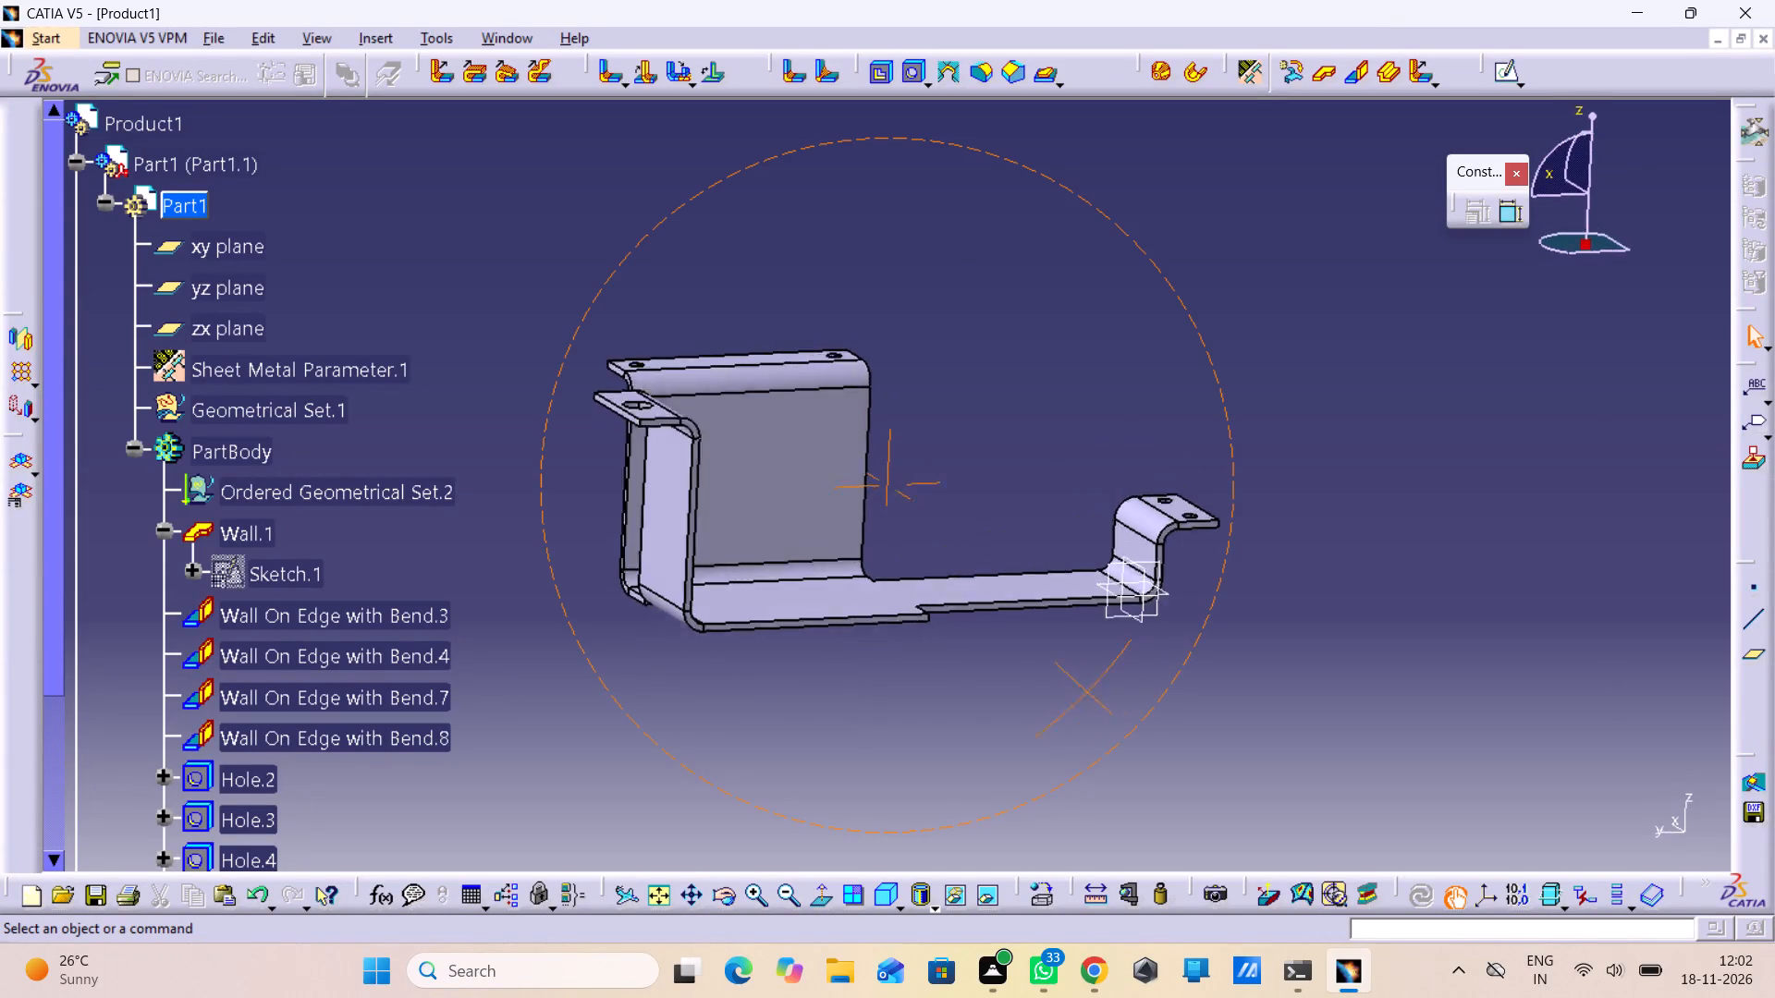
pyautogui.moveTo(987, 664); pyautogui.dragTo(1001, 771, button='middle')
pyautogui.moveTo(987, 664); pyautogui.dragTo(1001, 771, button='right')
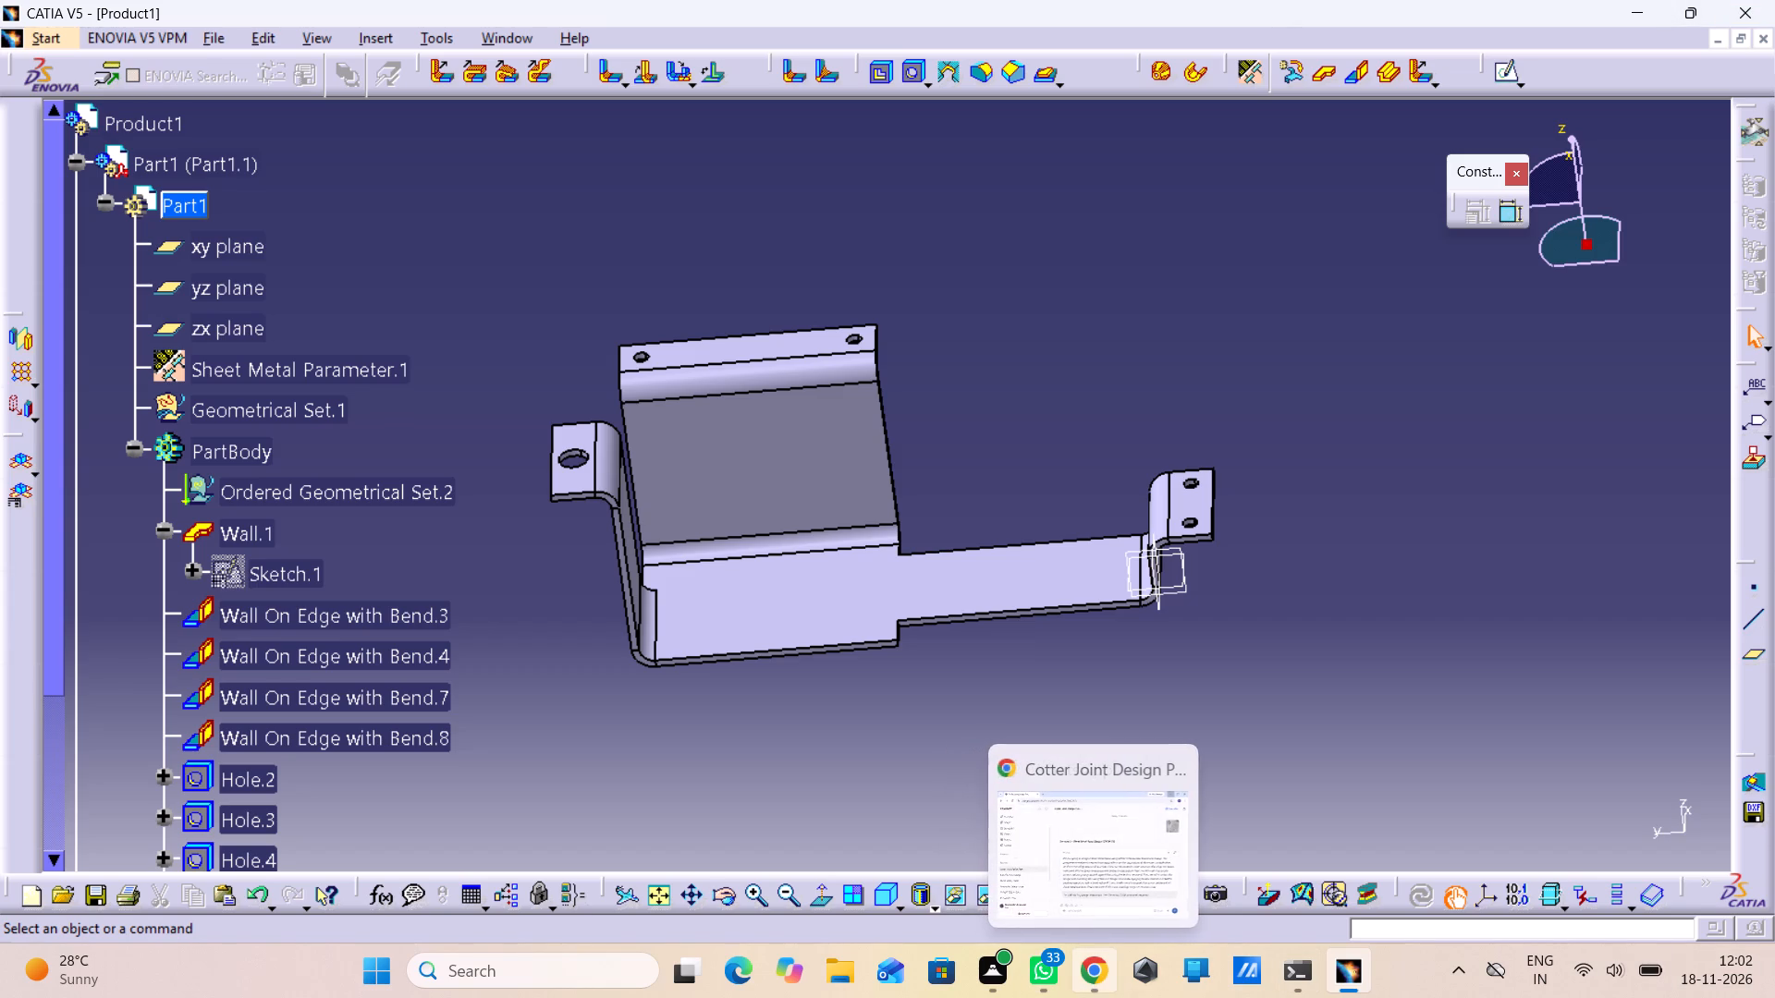
# In File Explorer, search the Desktop's CATIA folder for "bat" and open bat.CATPart in CATIA.
pyautogui.click(848, 960)
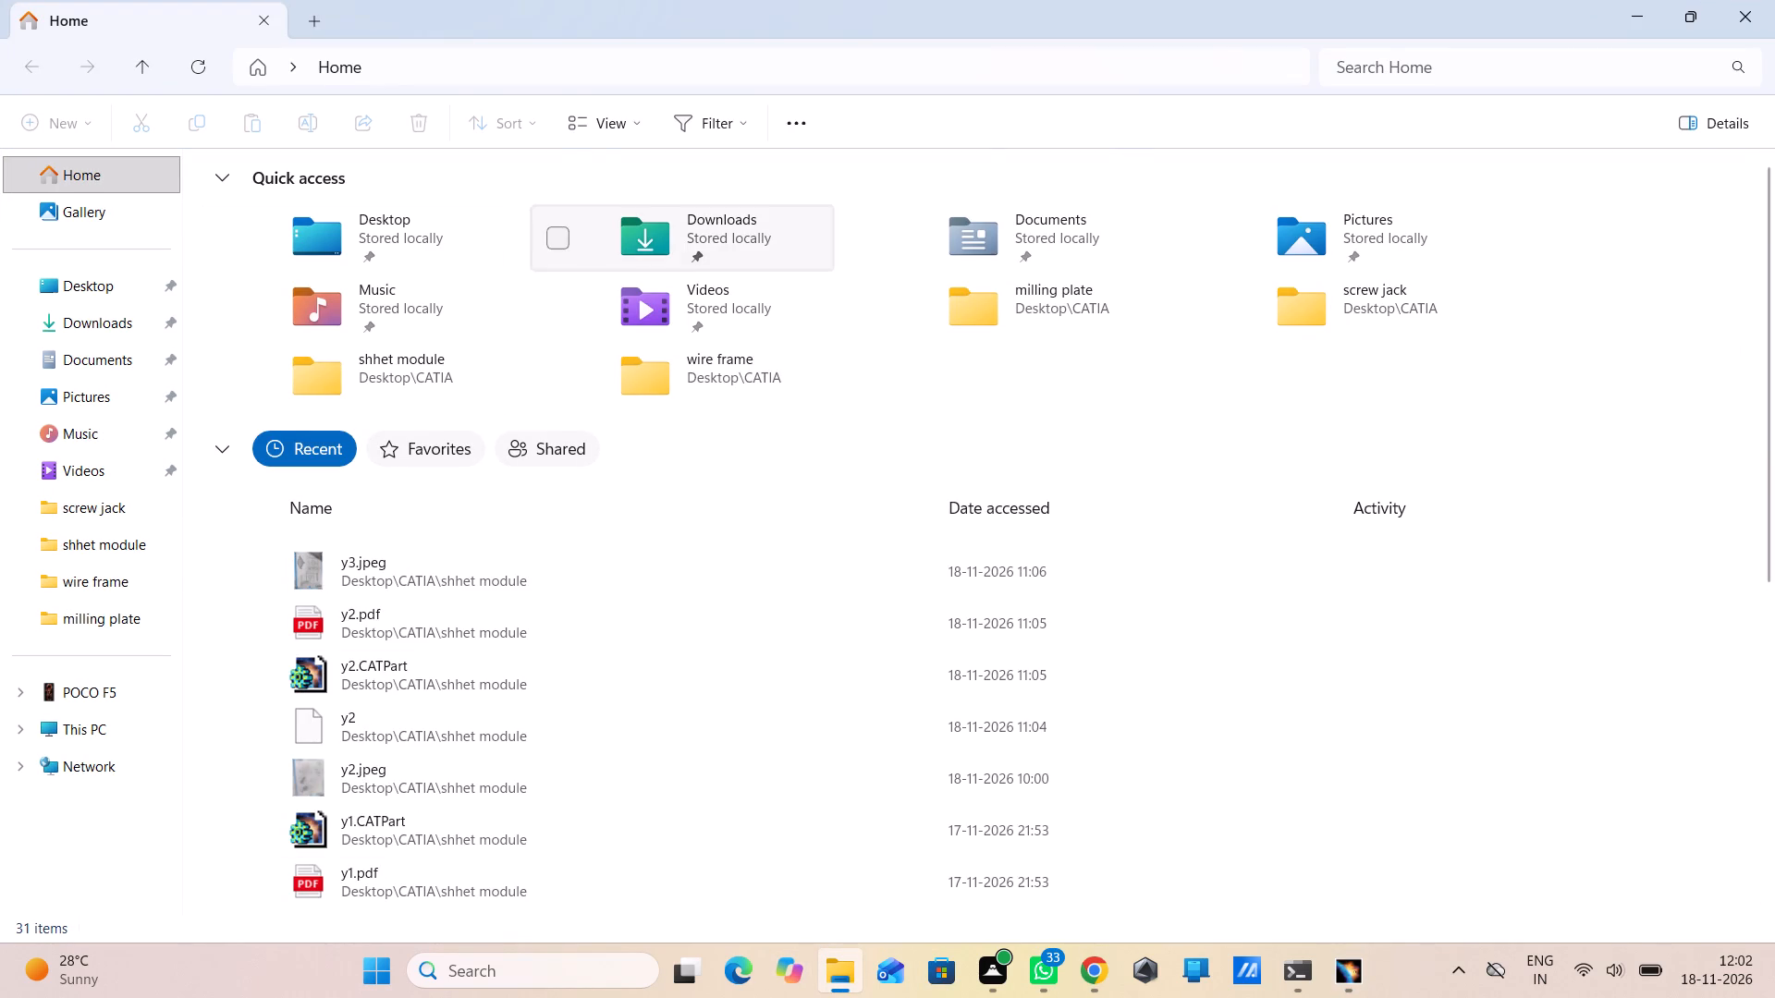
pyautogui.scroll(-1, 92, 595)
pyautogui.doubleClick(55, 274)
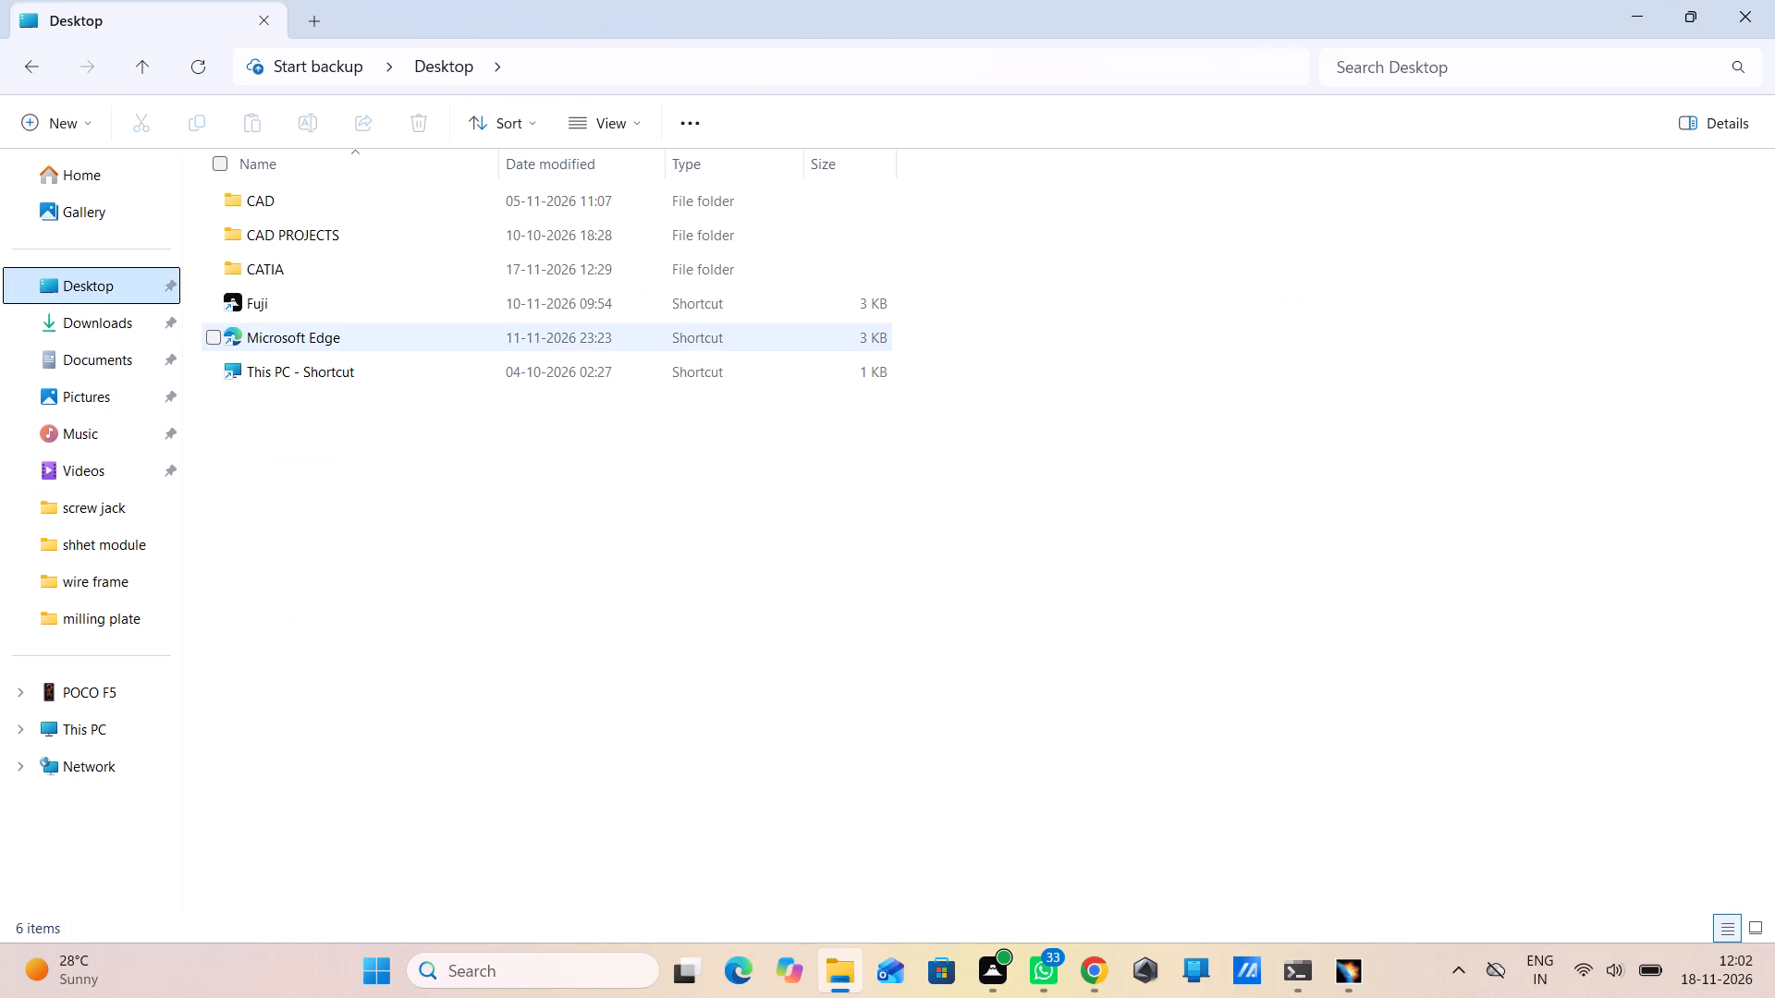
pyautogui.doubleClick(424, 259)
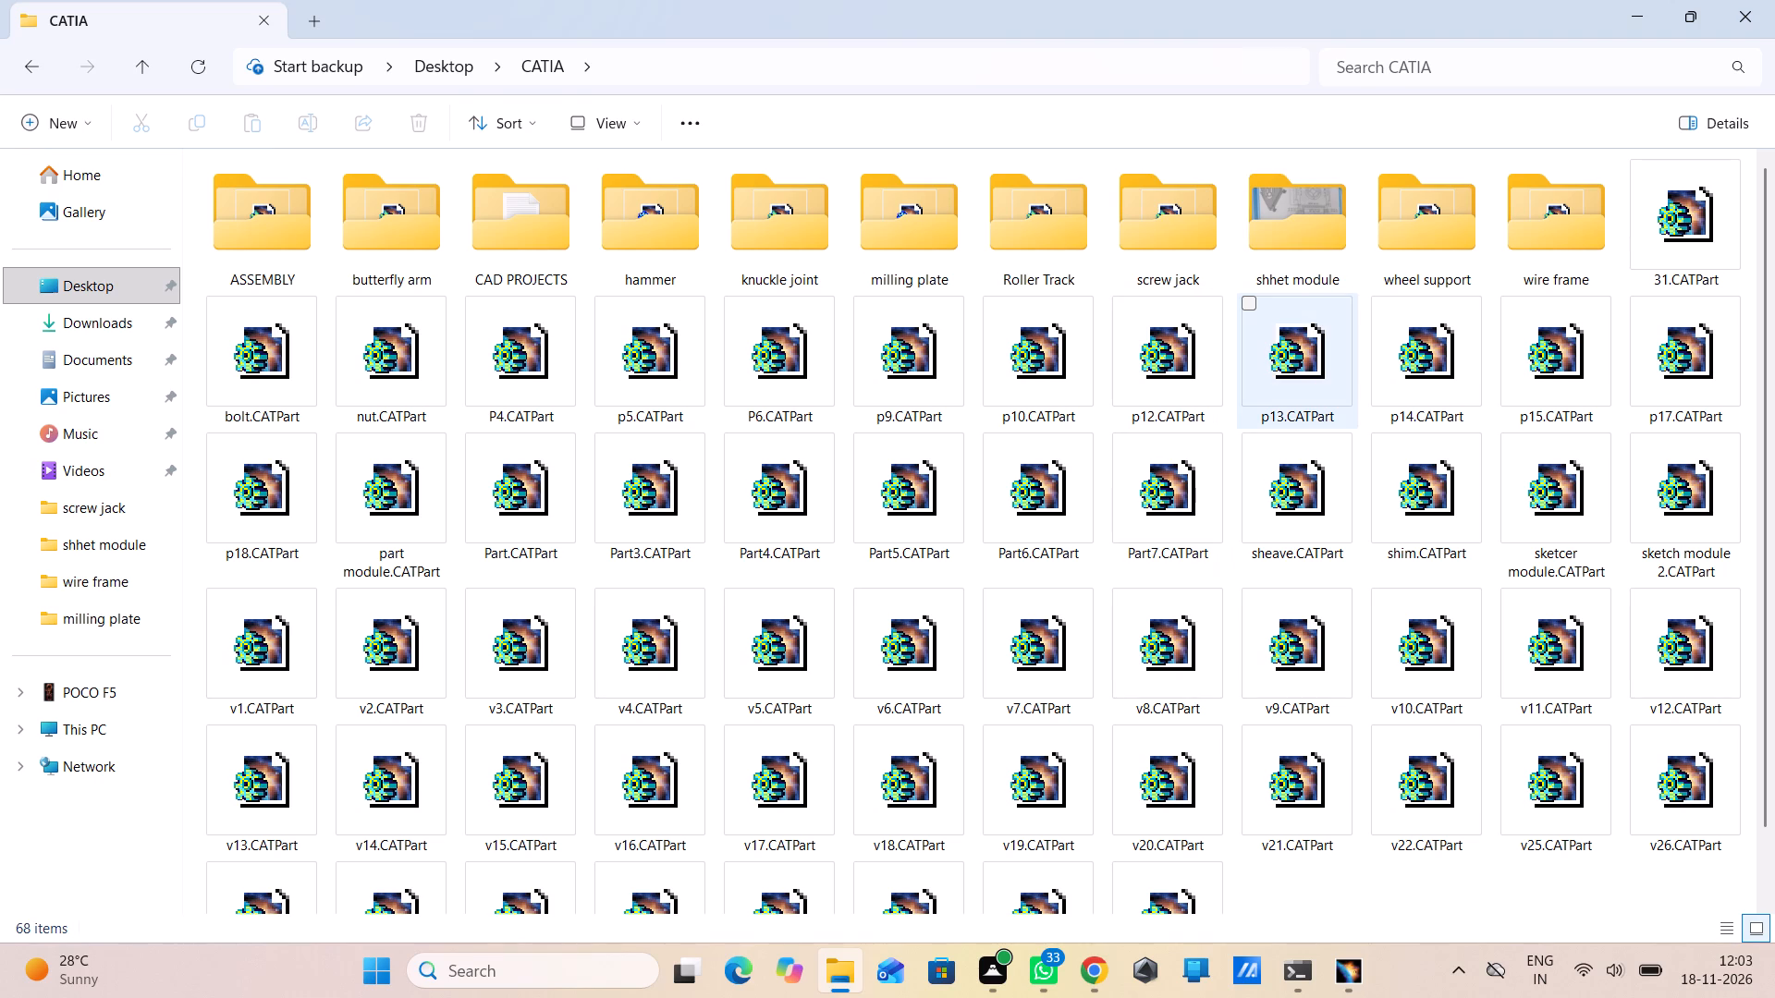
pyautogui.click(1546, 61)
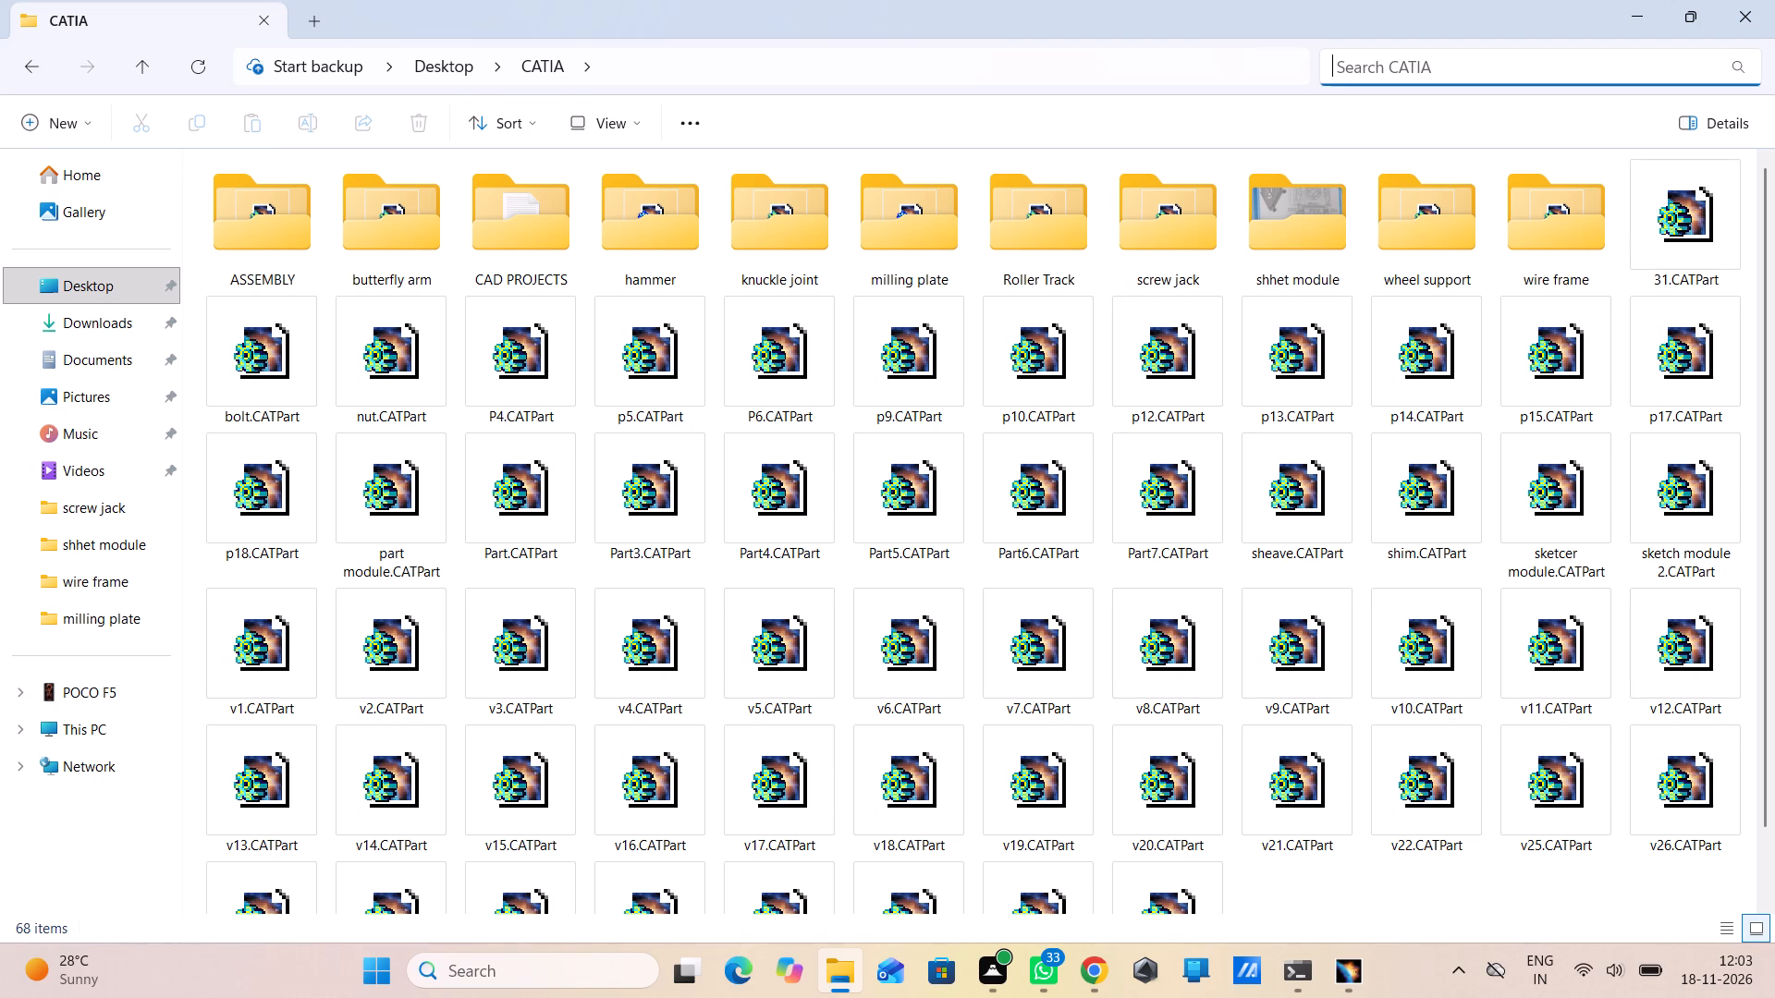
pyautogui.press('b')
pyautogui.write('at')
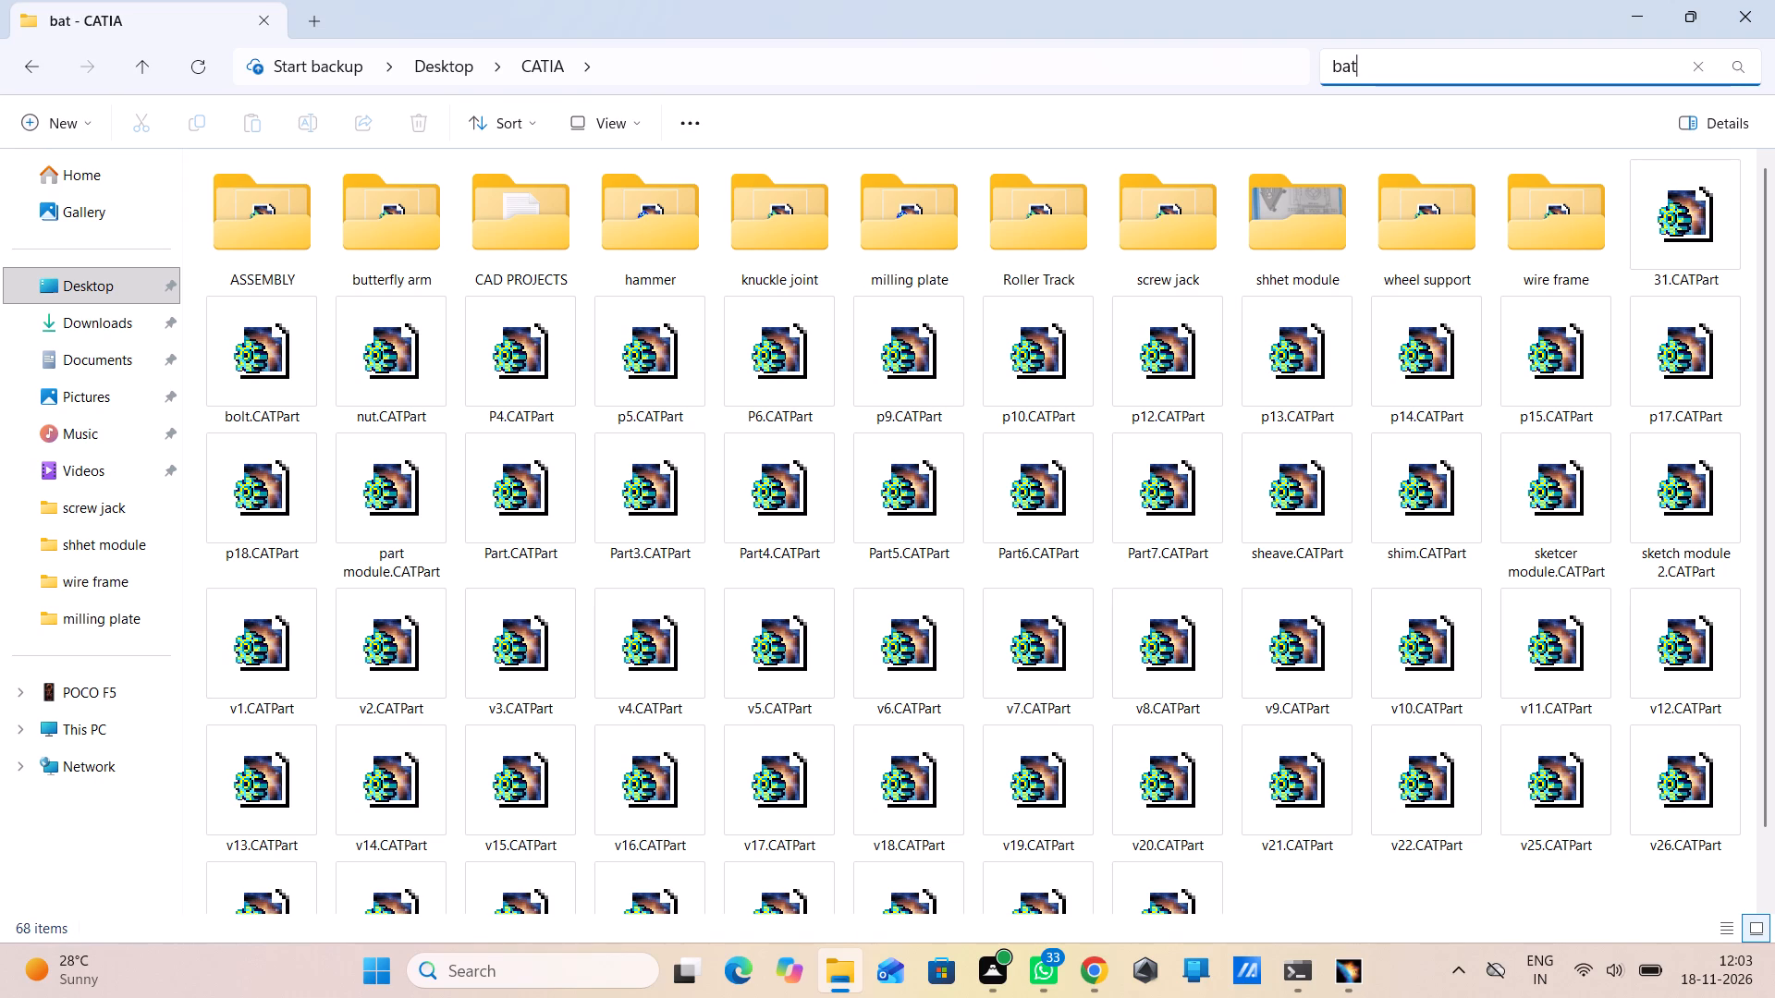
pyautogui.doubleClick(392, 205)
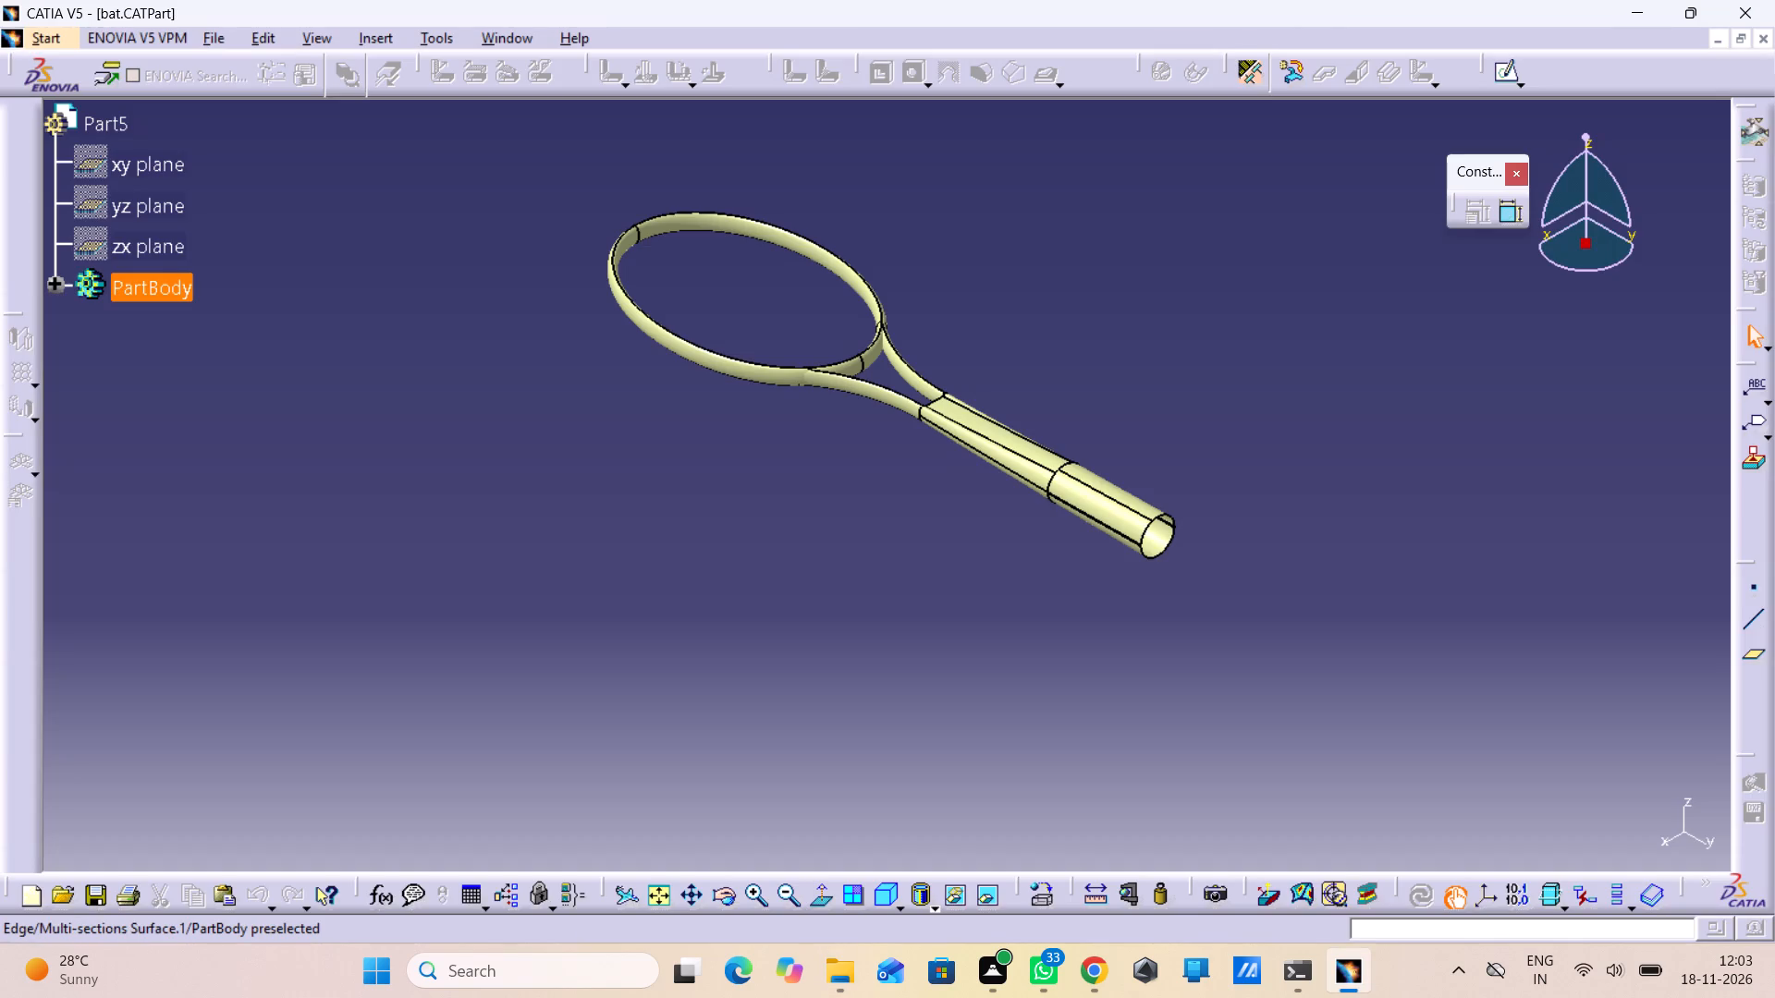
# Expand the racket's PartBody and inspect the definition of Plane.3, closing it without changes.
pyautogui.click(971, 422)
pyautogui.click(863, 499)
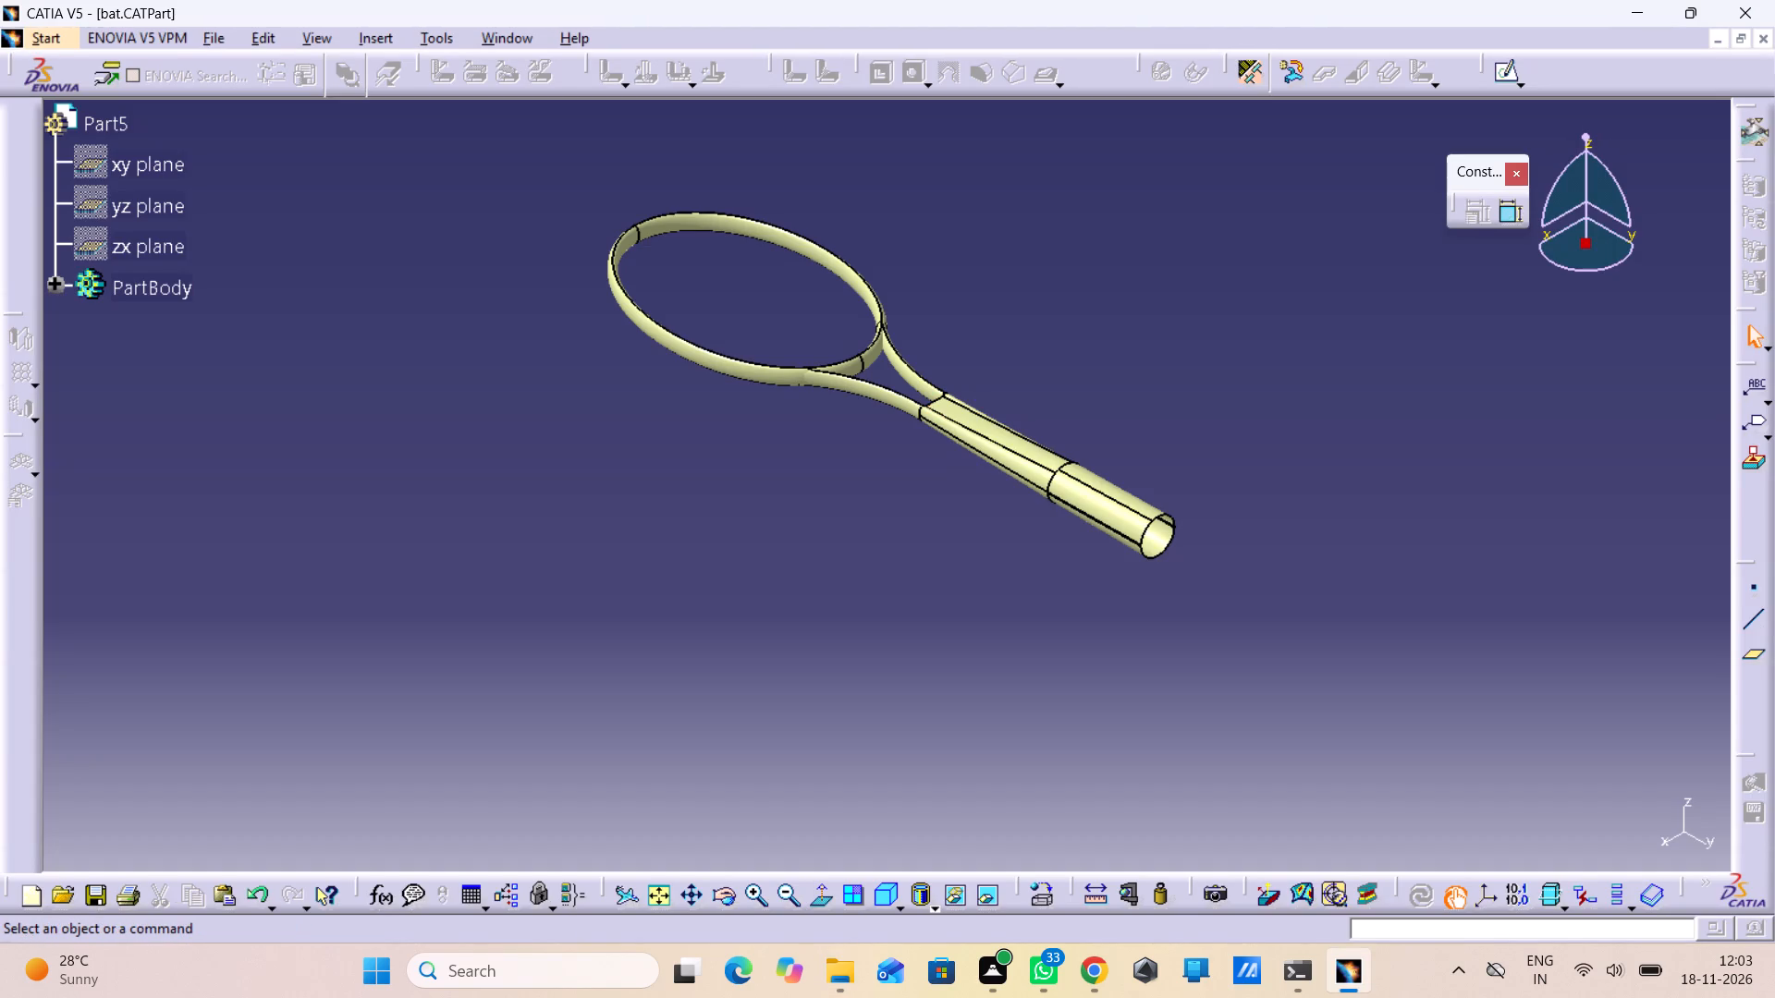
pyautogui.click(58, 274)
pyautogui.doubleClick(189, 619)
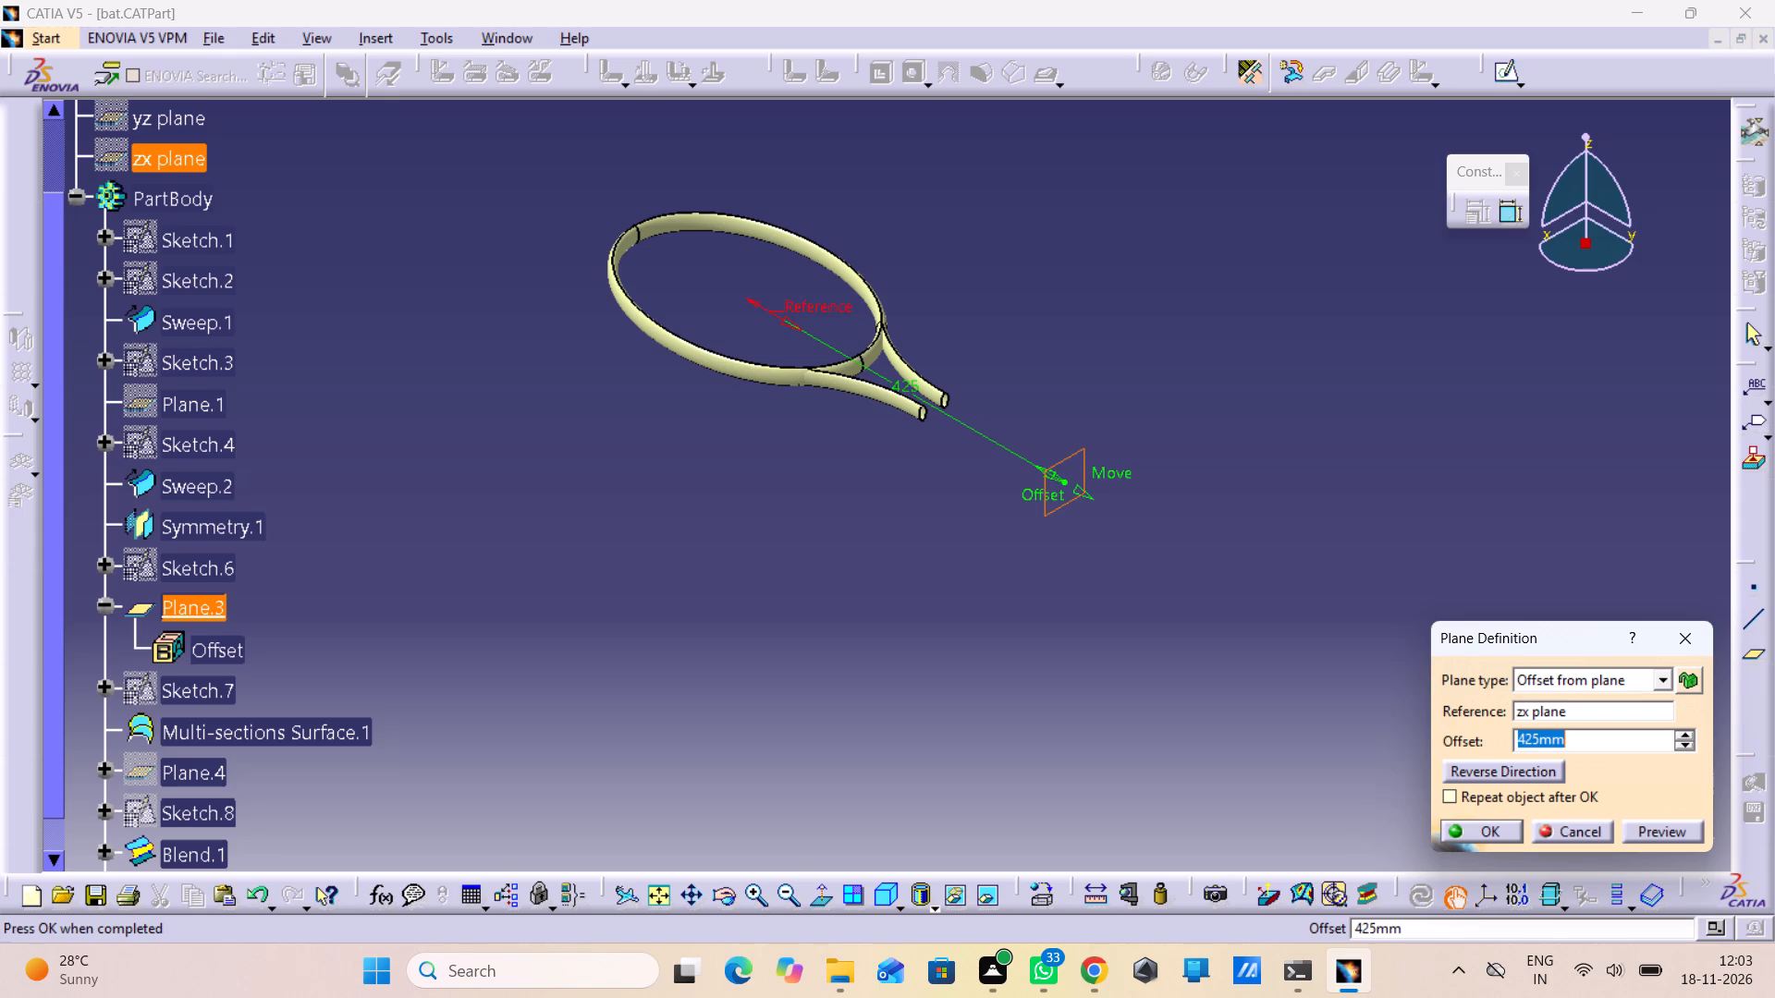
pyautogui.click(1580, 836)
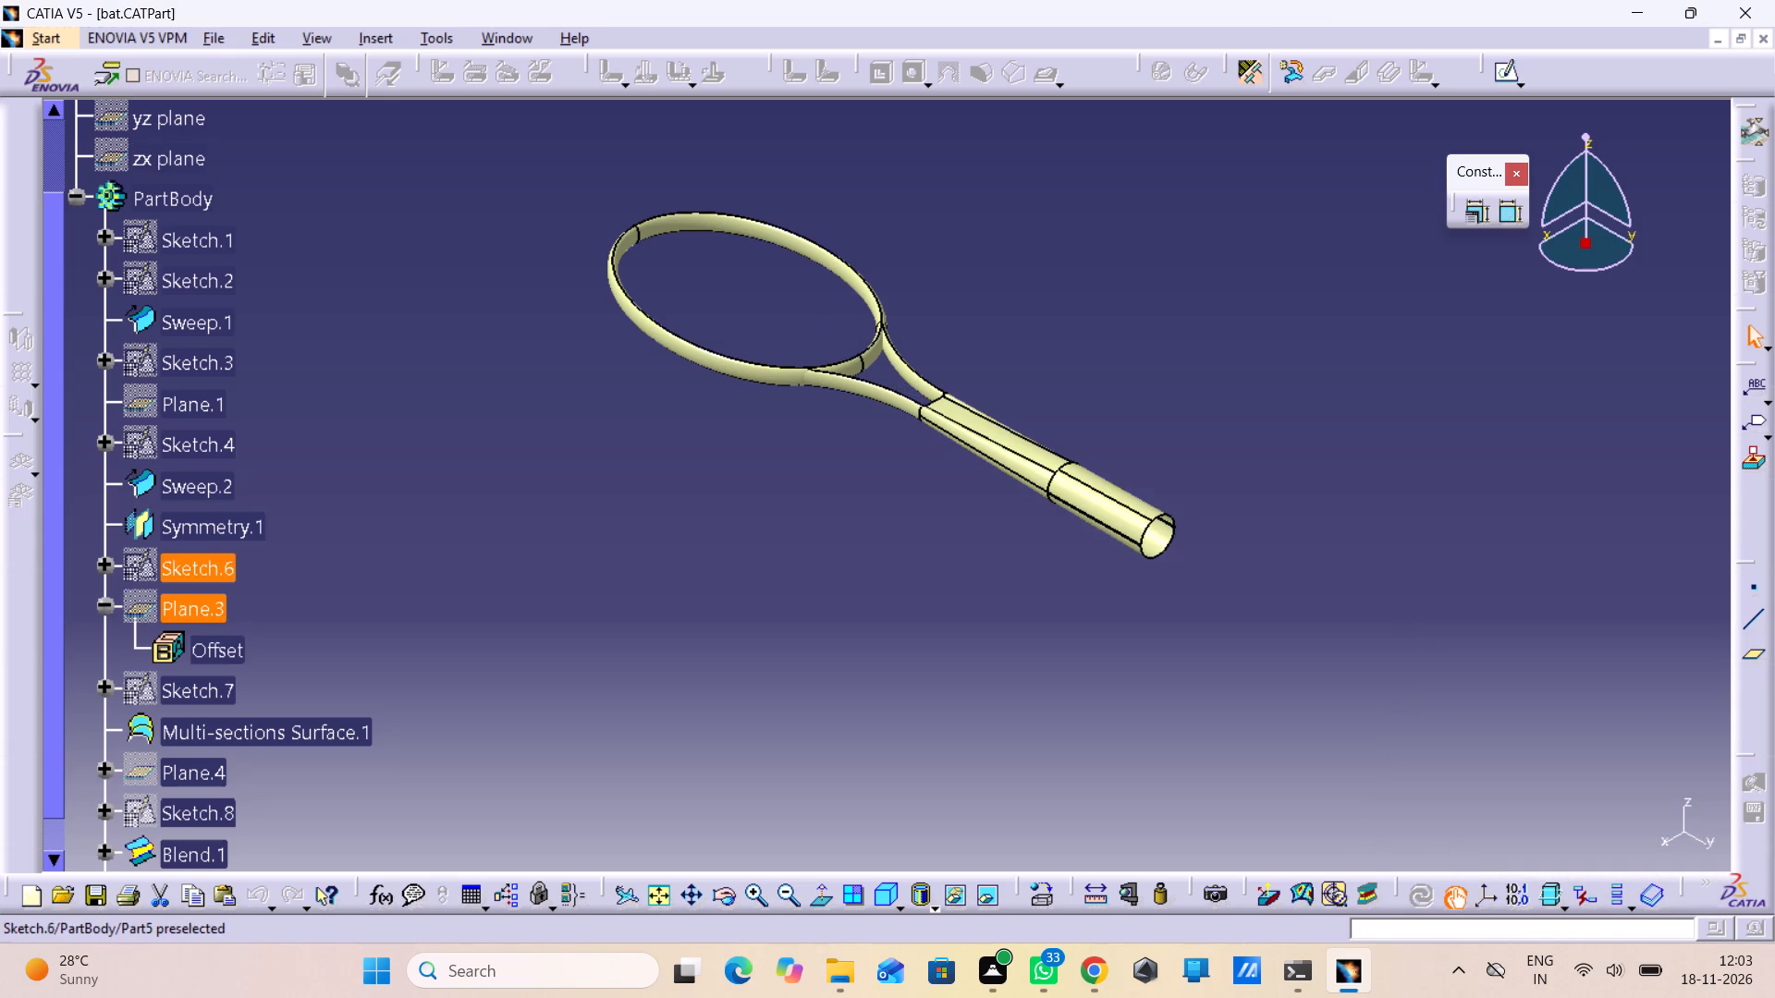
# Open the definition of Plane.1 and examine its plane type and references against the racket frame.
pyautogui.click(162, 407)
pyautogui.click(162, 407)
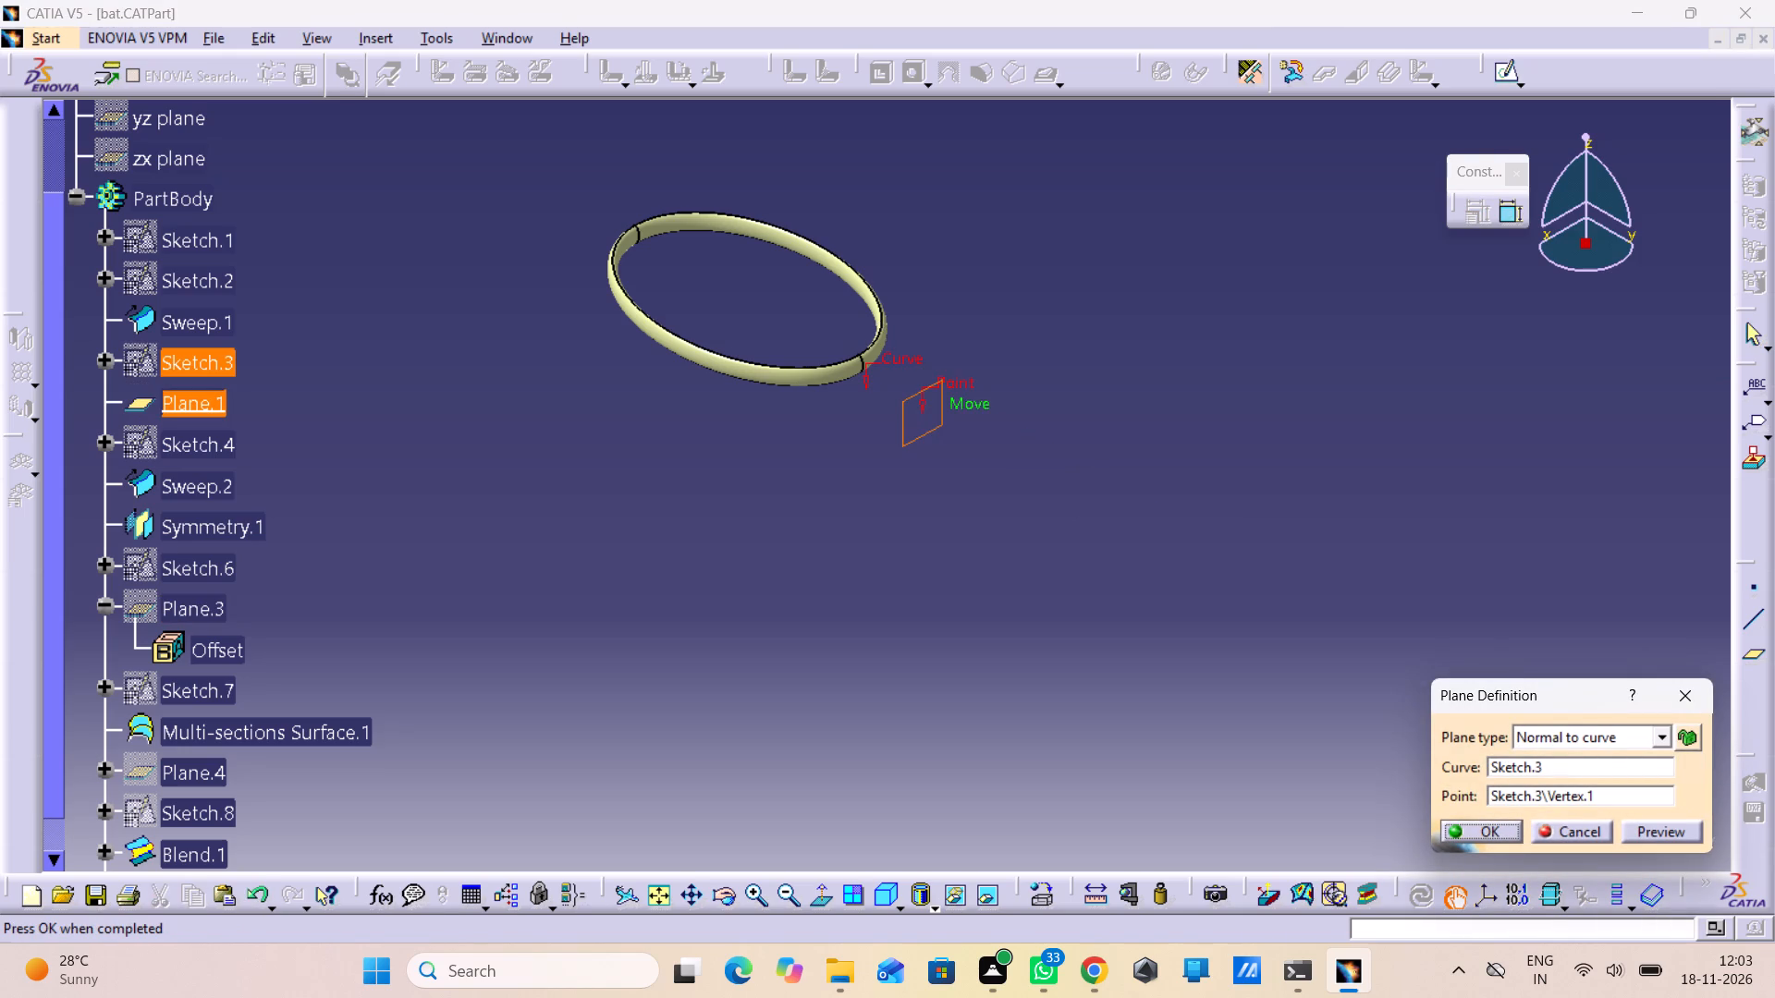
pyautogui.click(889, 562)
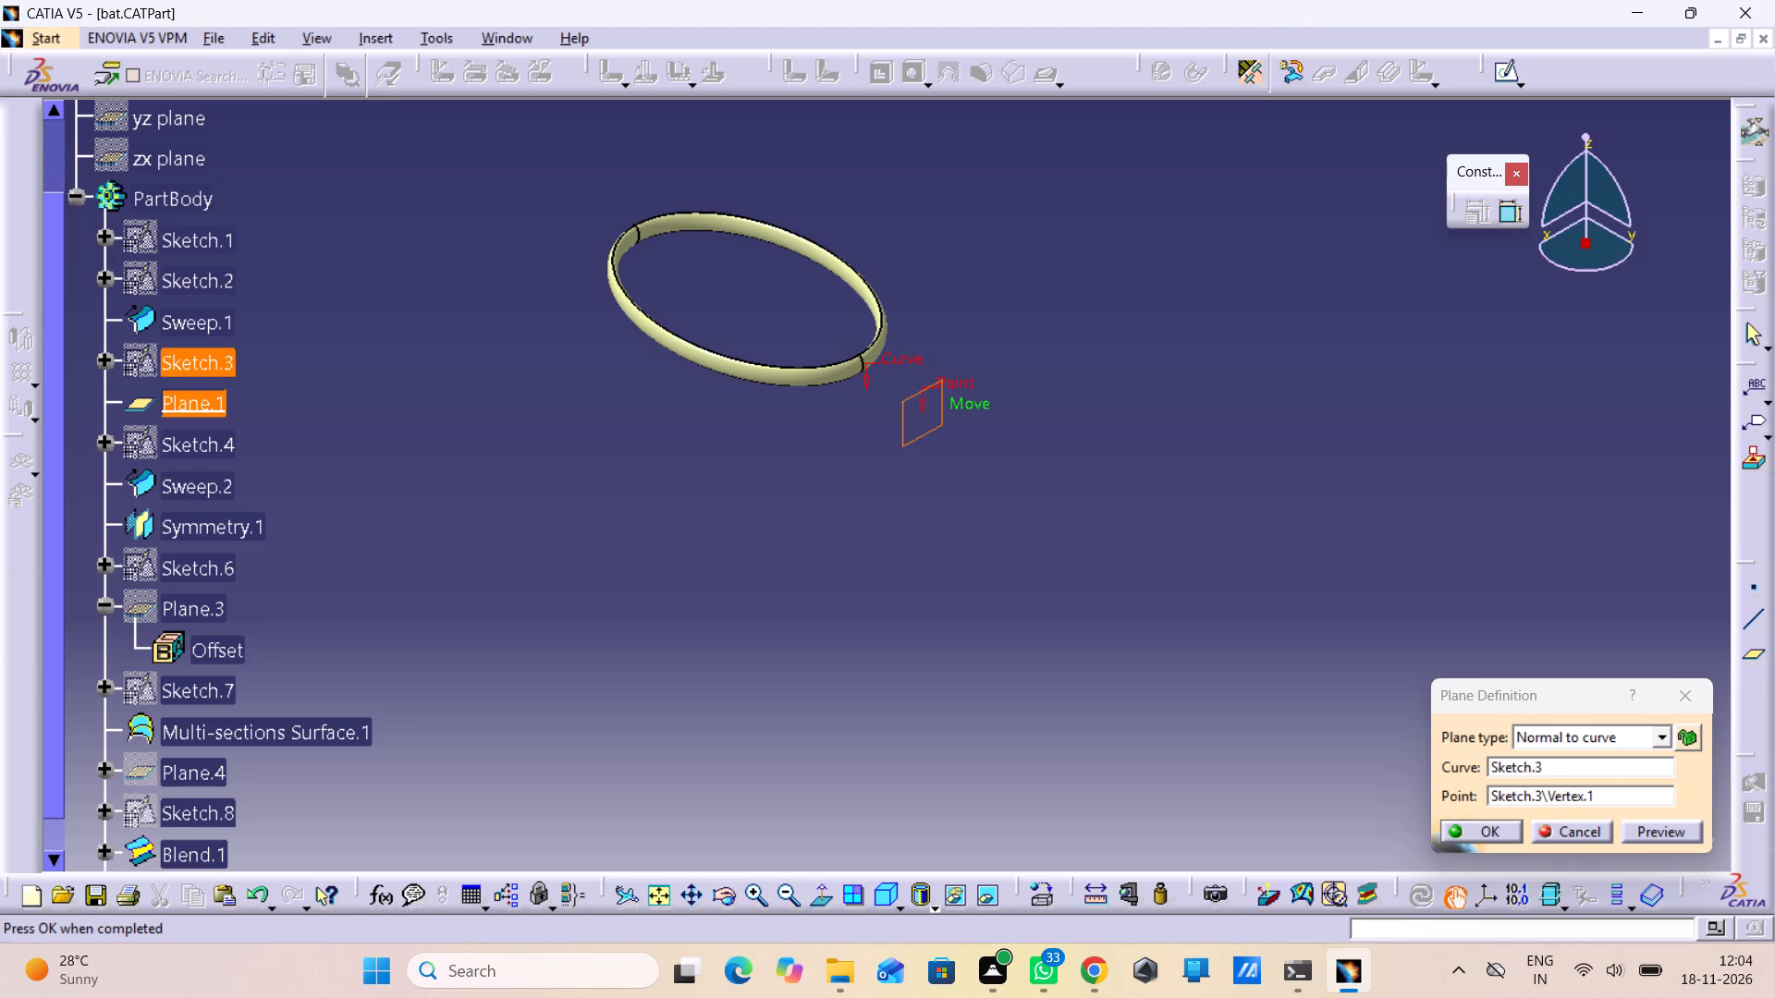
pyautogui.moveTo(735, 510); pyautogui.dragTo(733, 418, button='middle')
pyautogui.moveTo(735, 510); pyautogui.dragTo(733, 418, button='right')
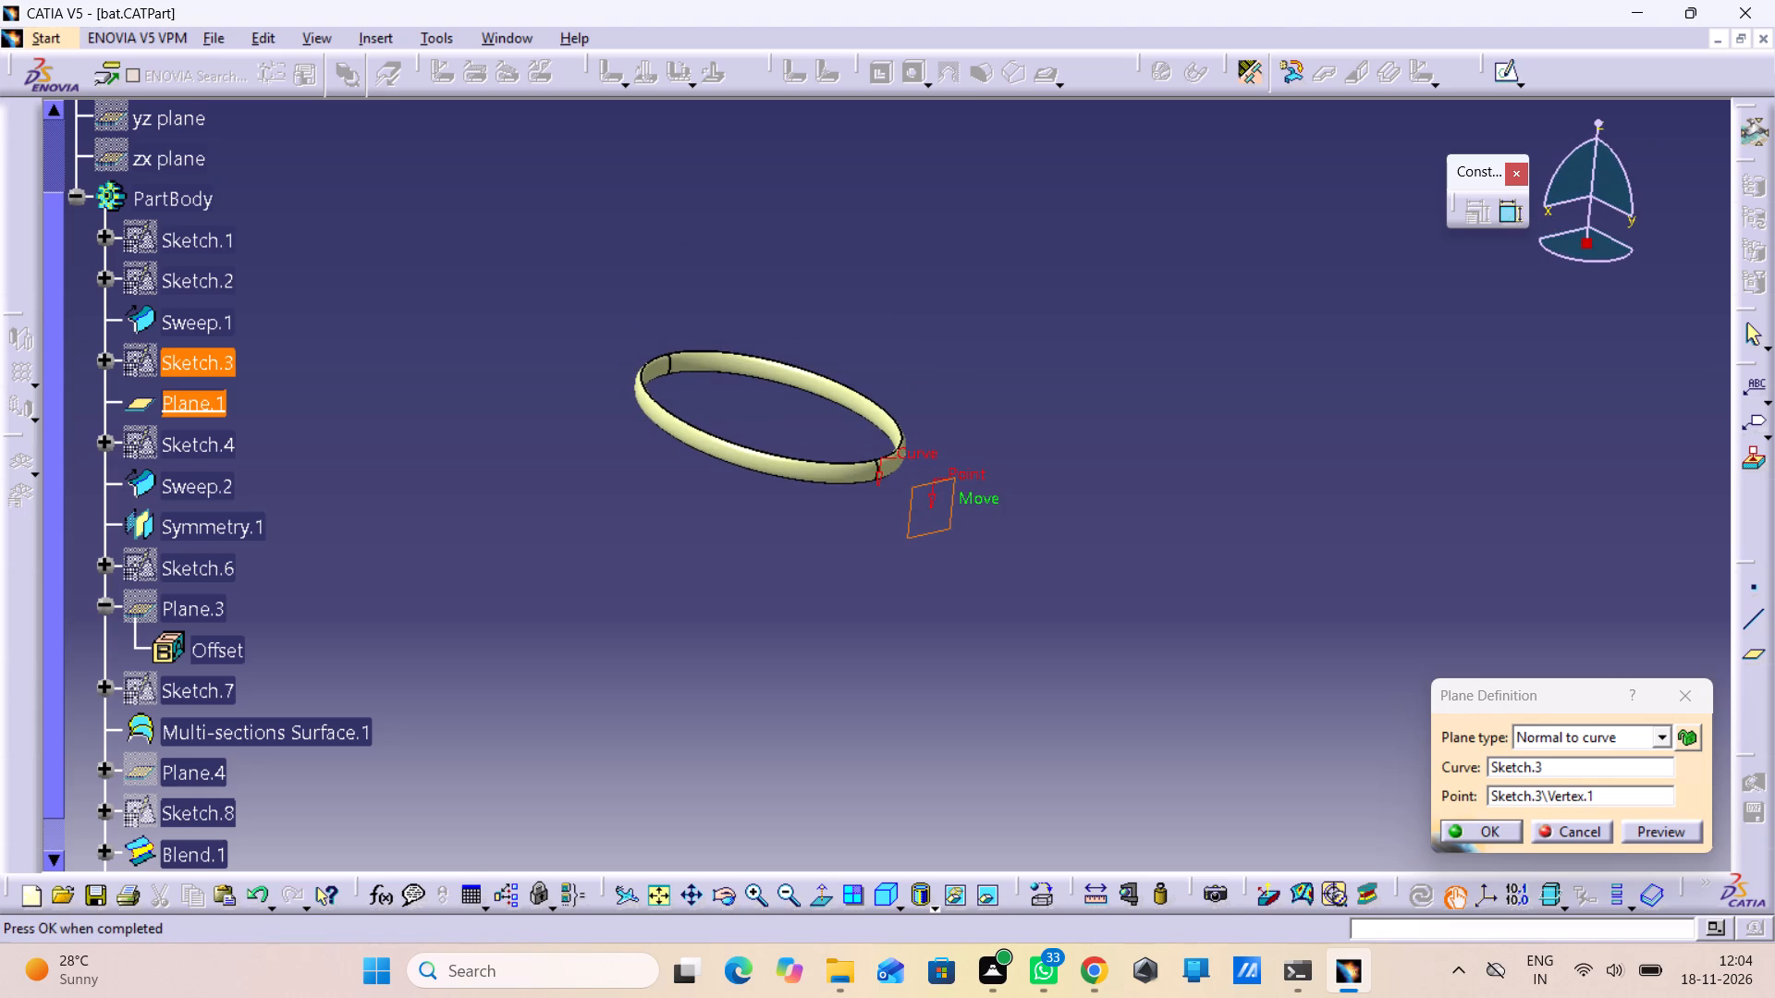
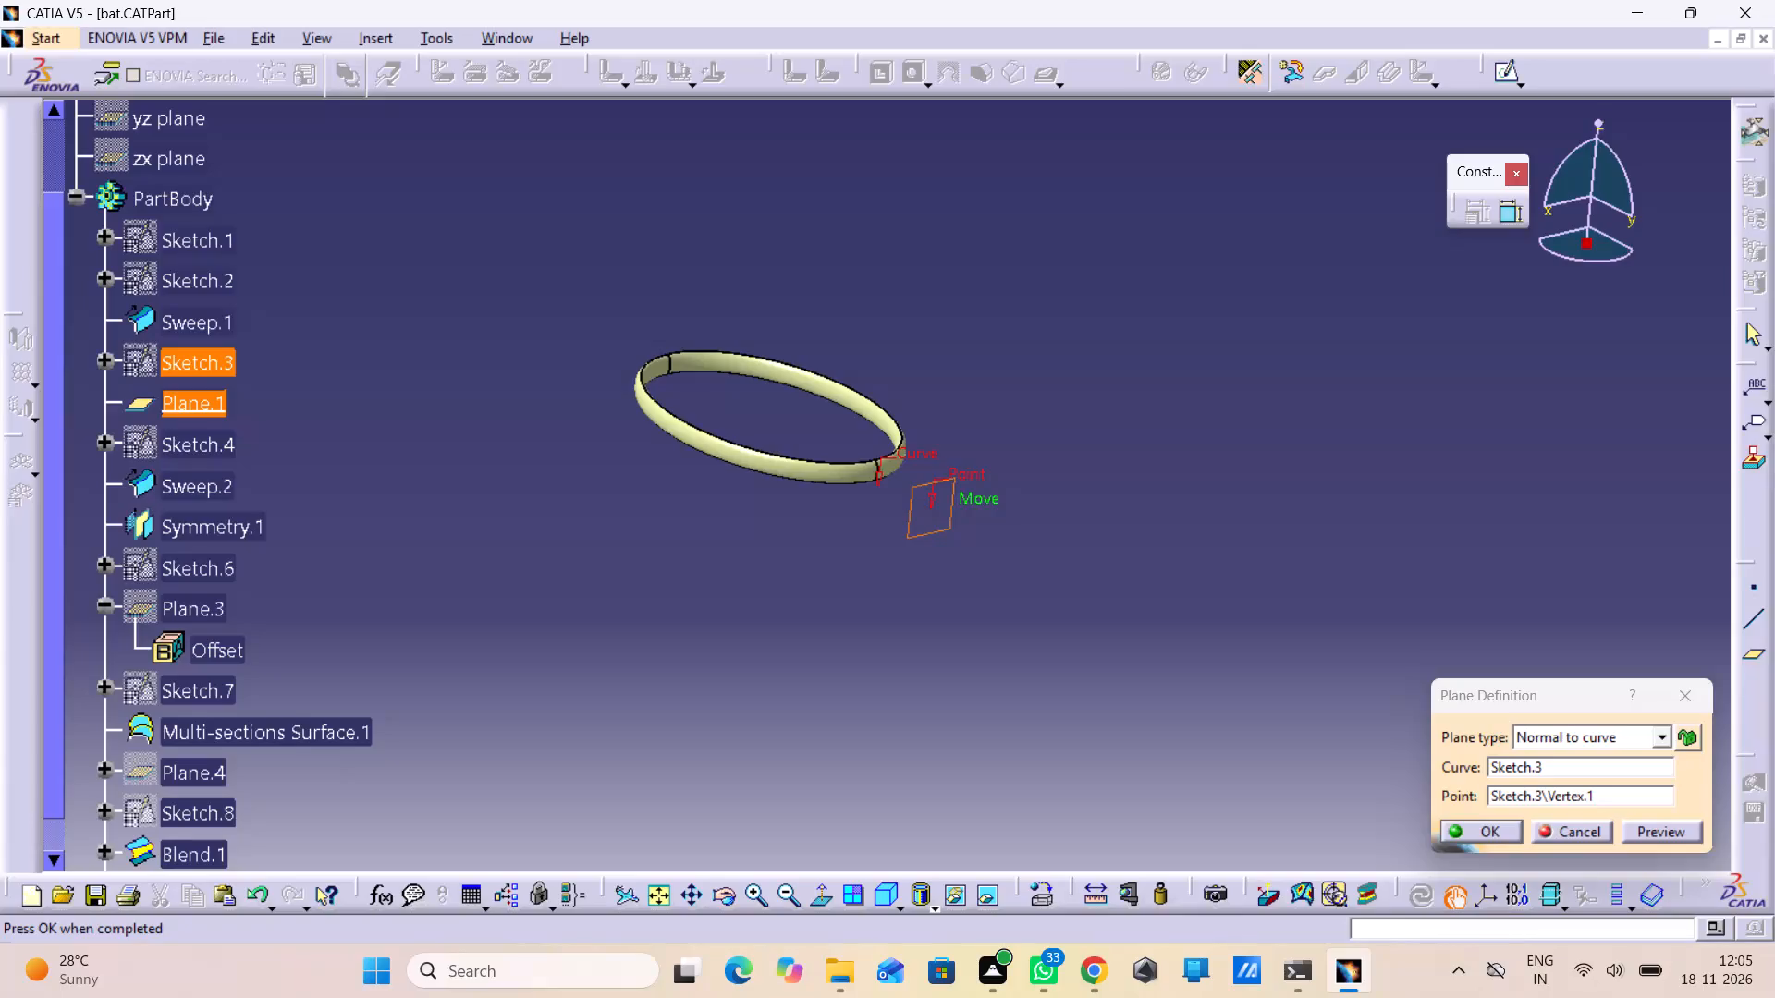
# Close the Plane.1 definition without making changes.
pyautogui.doubleClick(165, 532)
pyautogui.click(1559, 835)
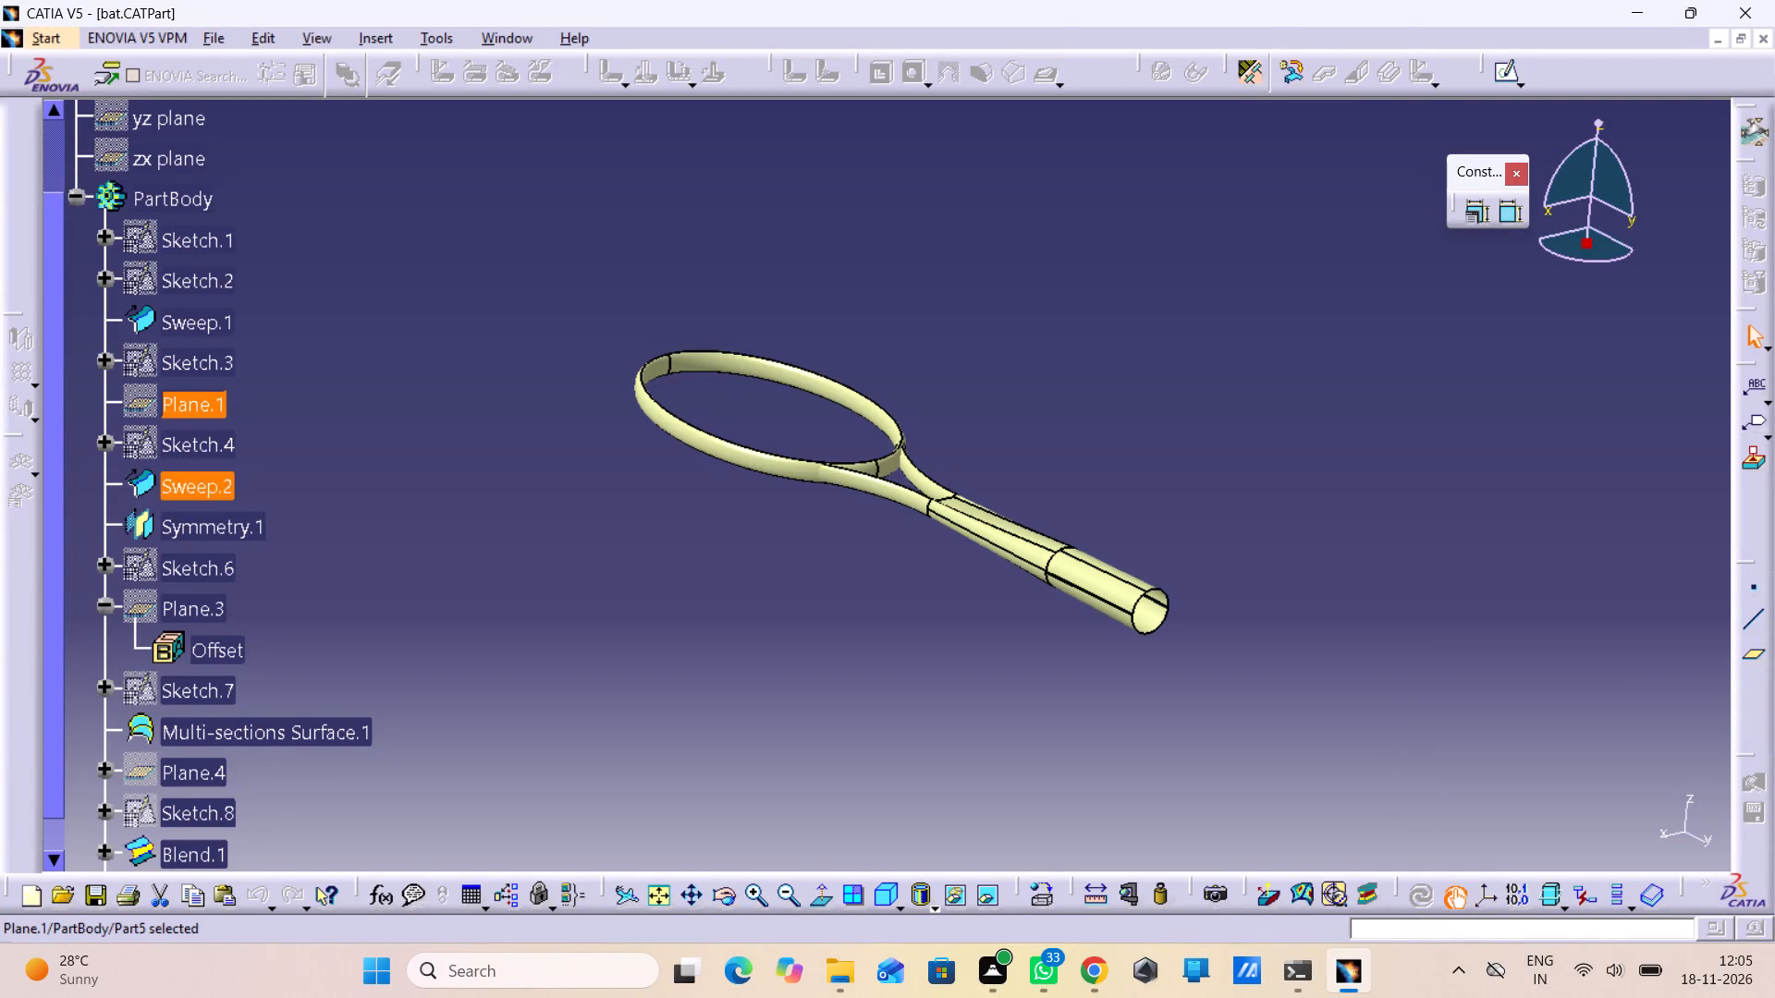
# Open the definition of Sweep.2 and examine its profile and guide curve on the racket throat, closing it without changes.
pyautogui.click(876, 484)
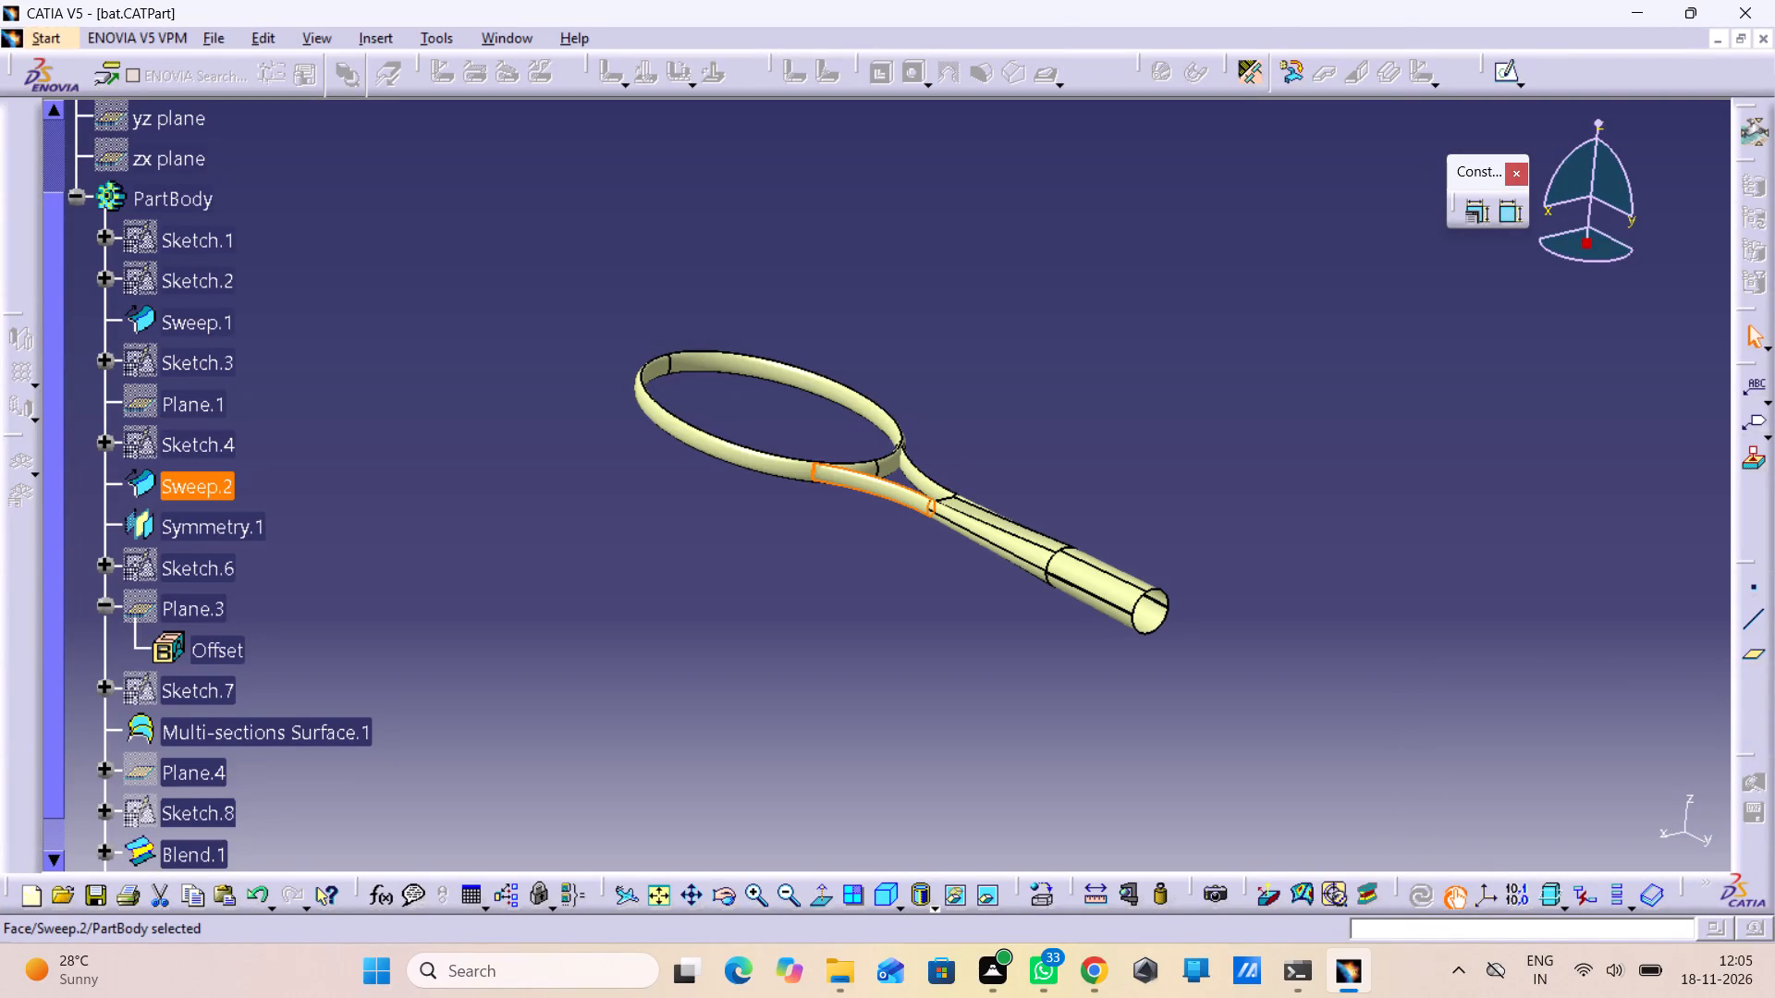
pyautogui.doubleClick(168, 492)
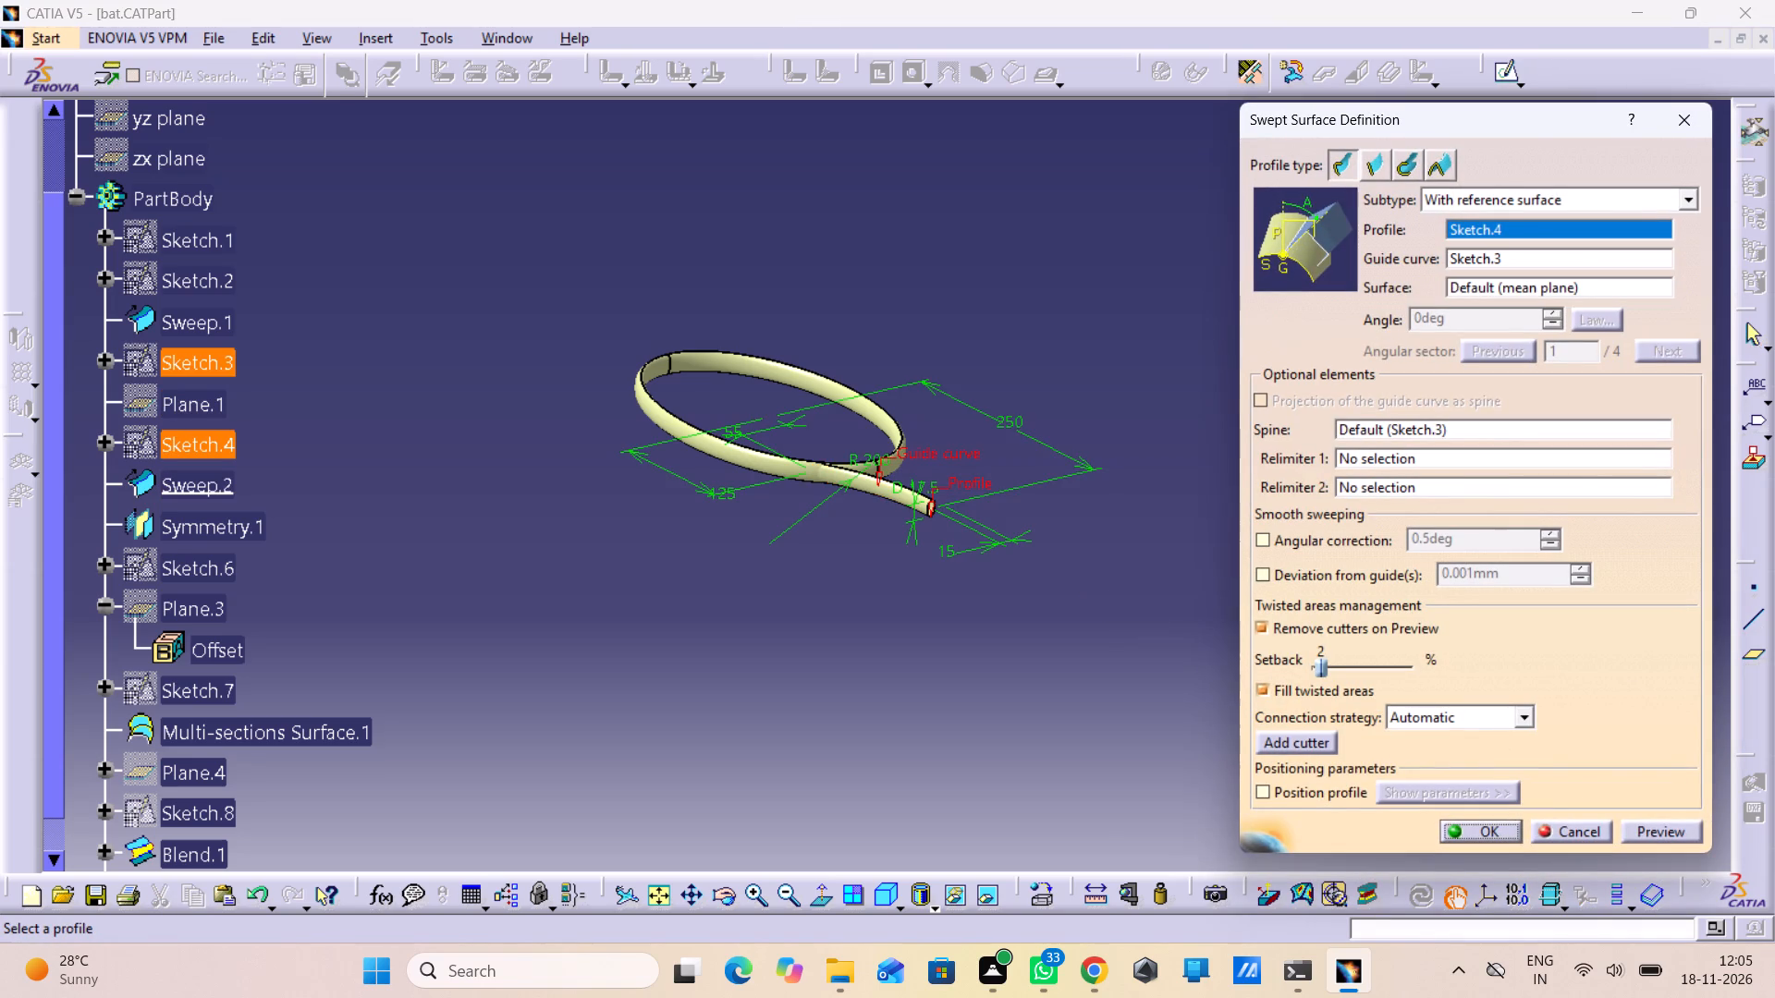
pyautogui.moveTo(770, 666); pyautogui.dragTo(663, 198, button='middle')
pyautogui.rightClick(770, 666)
pyautogui.moveTo(998, 369); pyautogui.dragTo(1061, 556, button='middle')
pyautogui.moveTo(1000, 371); pyautogui.dragTo(1051, 520, button='right')
pyautogui.moveTo(966, 509); pyautogui.dragTo(1038, 732, button='middle')
pyautogui.rightClick(966, 509)
pyautogui.moveTo(1073, 804); pyautogui.dragTo(1137, 884, button='middle')
pyautogui.moveTo(634, 400); pyautogui.dragTo(700, 533, button='middle')
pyautogui.rightClick(634, 400)
pyautogui.moveTo(682, 483); pyautogui.dragTo(766, 727, button='middle')
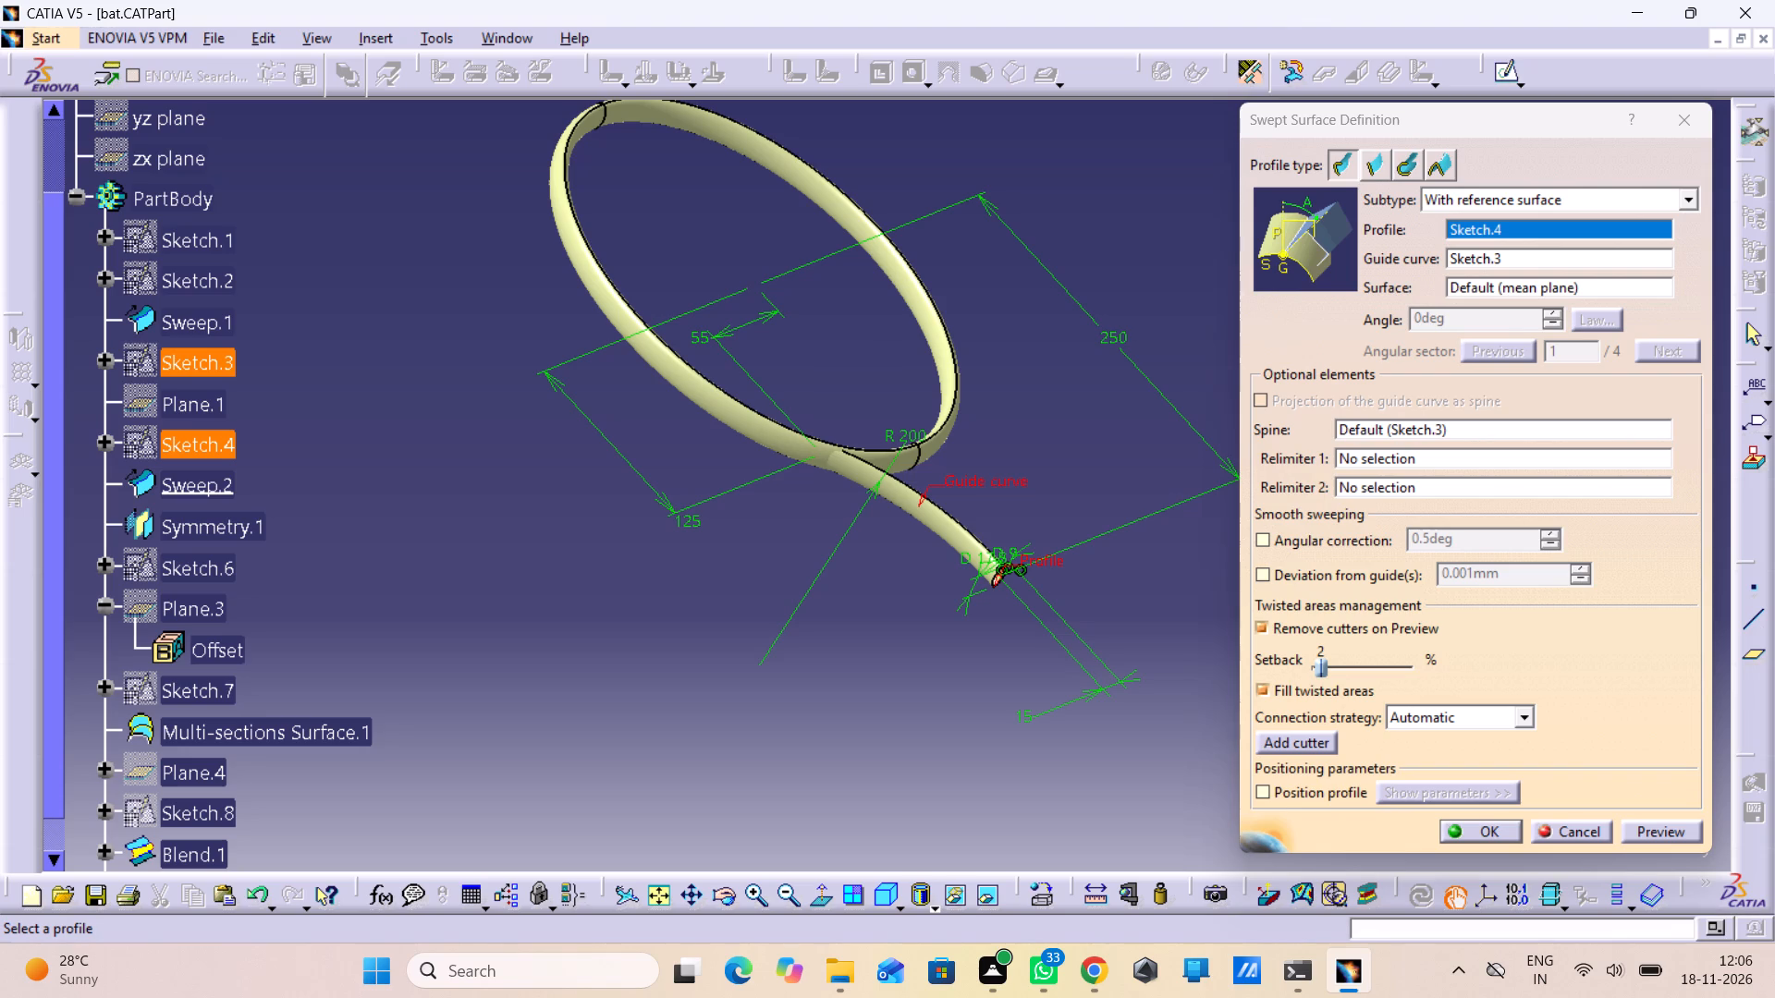
pyautogui.click(1568, 835)
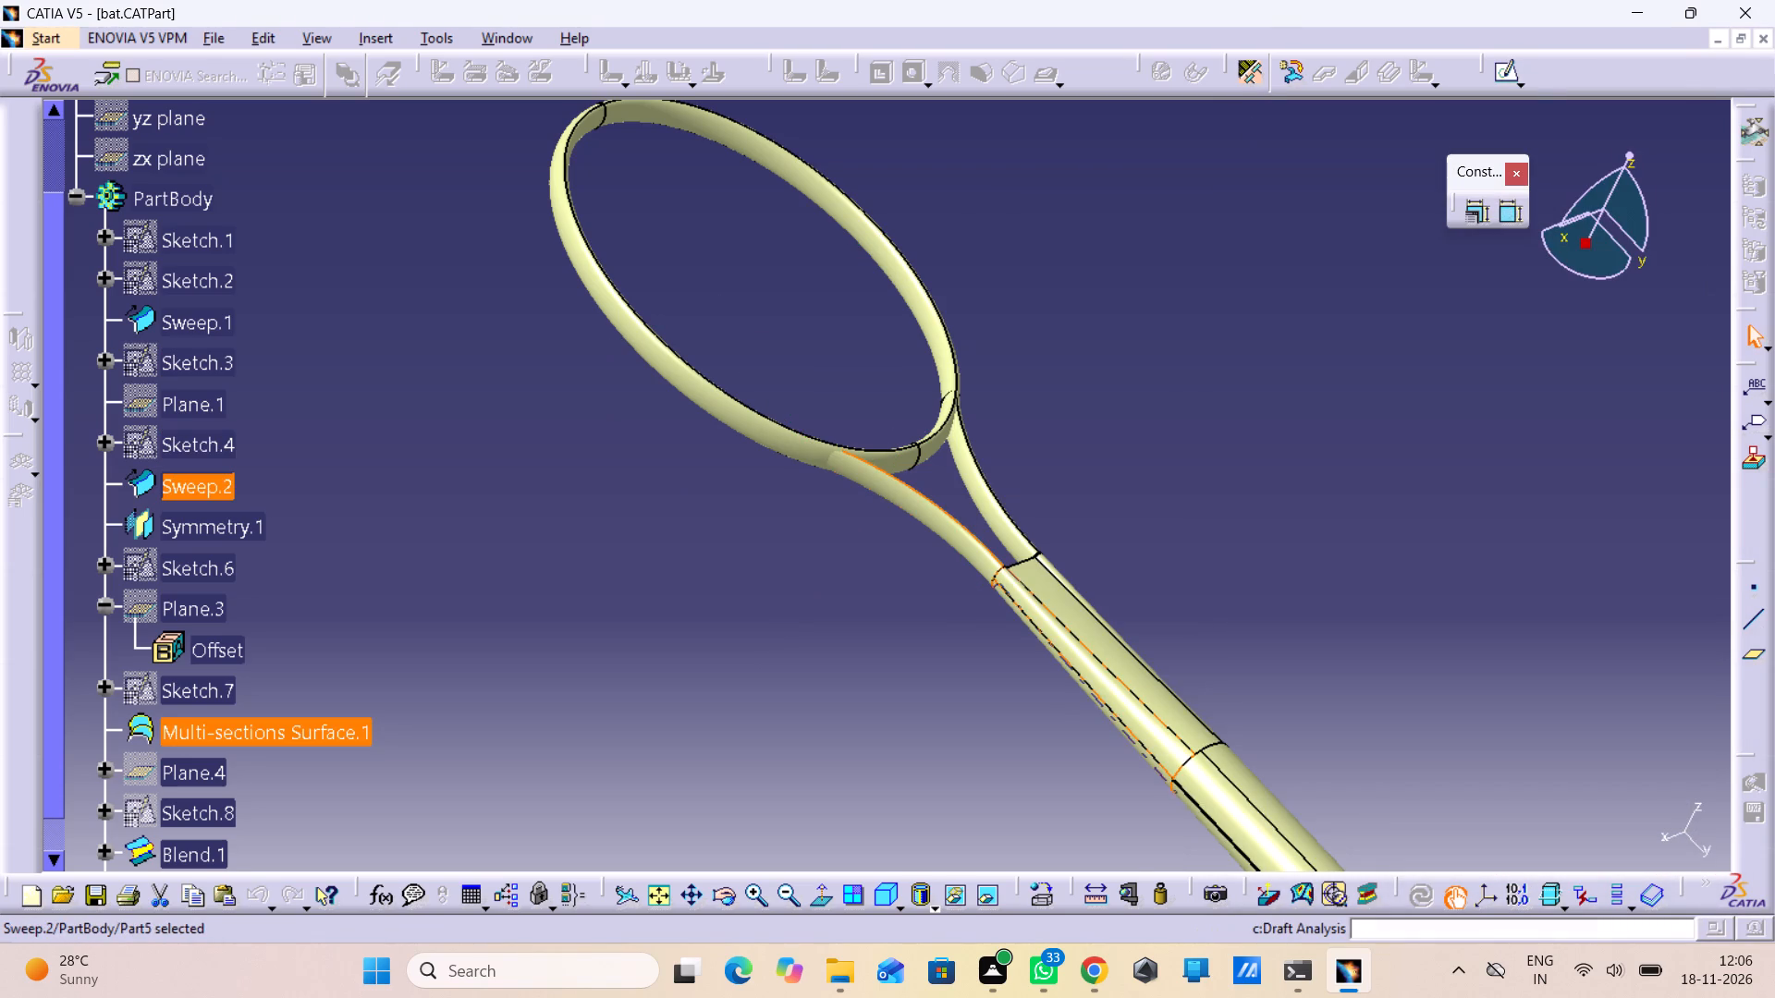
# Examine the complete racket model from the head frame down to the end of the handle.
pyautogui.middleClick(973, 597)
pyautogui.rightClick(973, 597)
pyautogui.rightClick(973, 597)
pyautogui.moveTo(973, 597); pyautogui.dragTo(988, 641, button='middle')
pyautogui.rightClick(973, 597)
pyautogui.rightClick(973, 597)
pyautogui.rightClick(973, 597)
pyautogui.rightClick(973, 597)
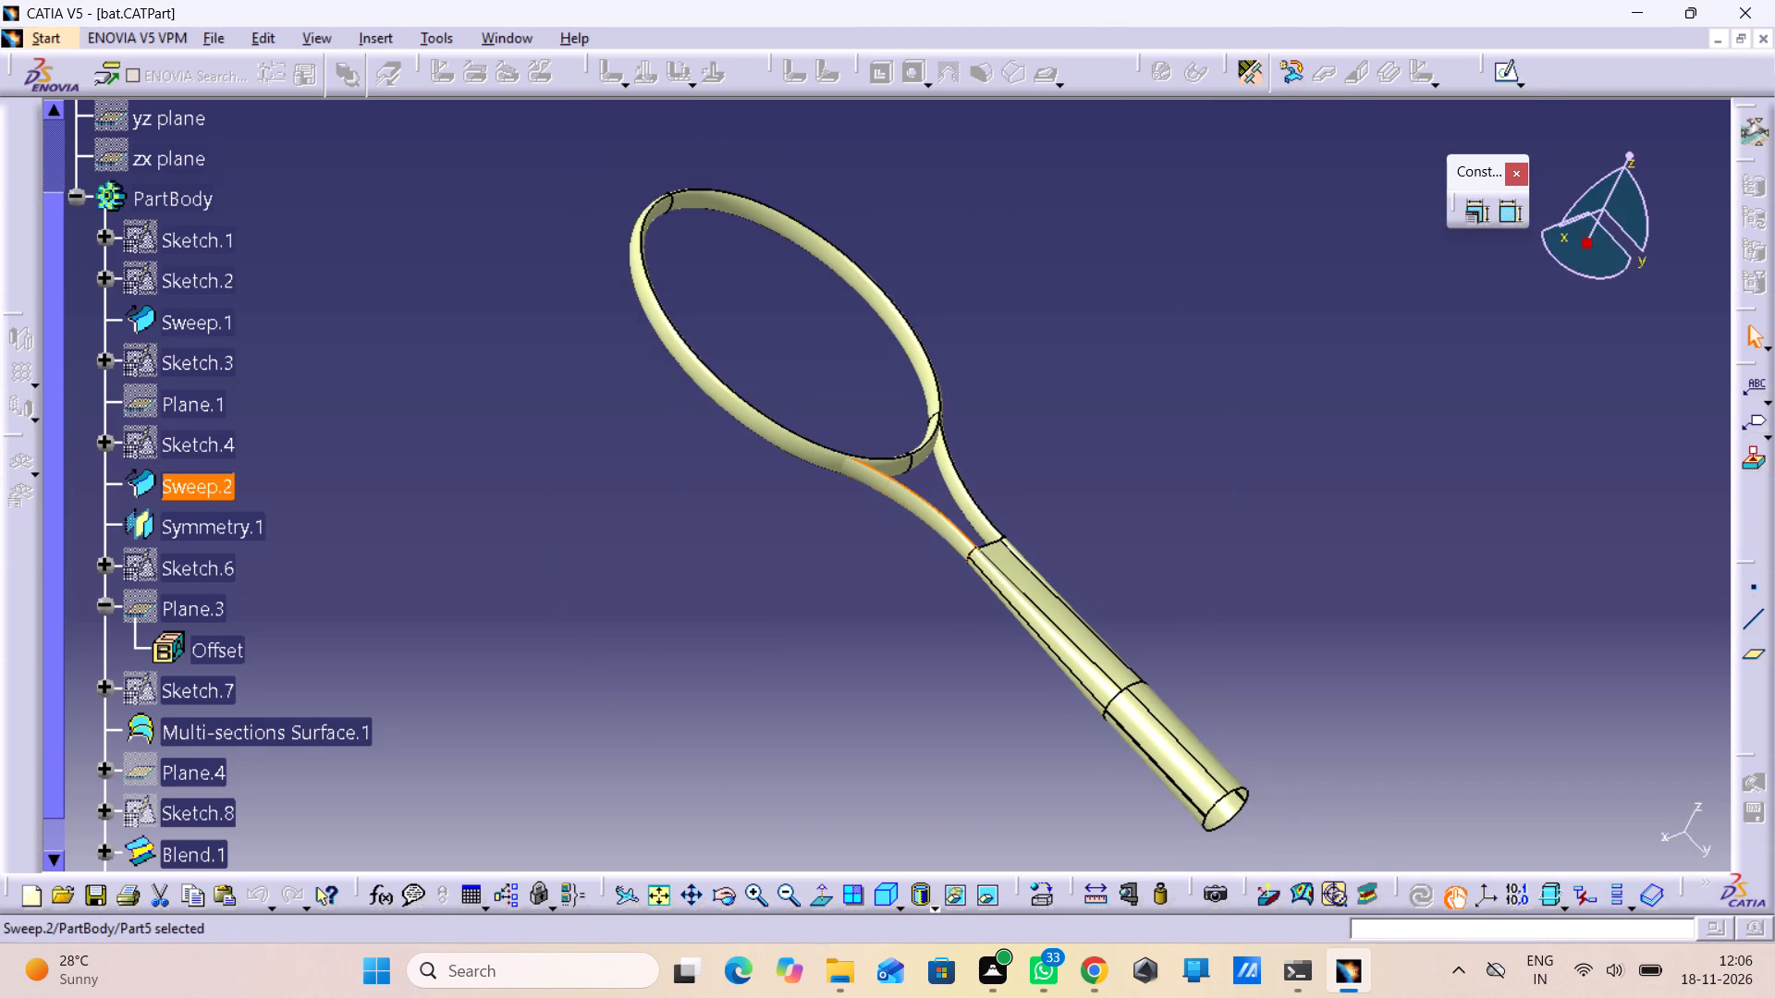
pyautogui.moveTo(1367, 792); pyautogui.dragTo(1313, 675, button='middle')
pyautogui.moveTo(1378, 770); pyautogui.dragTo(1313, 675, button='right')
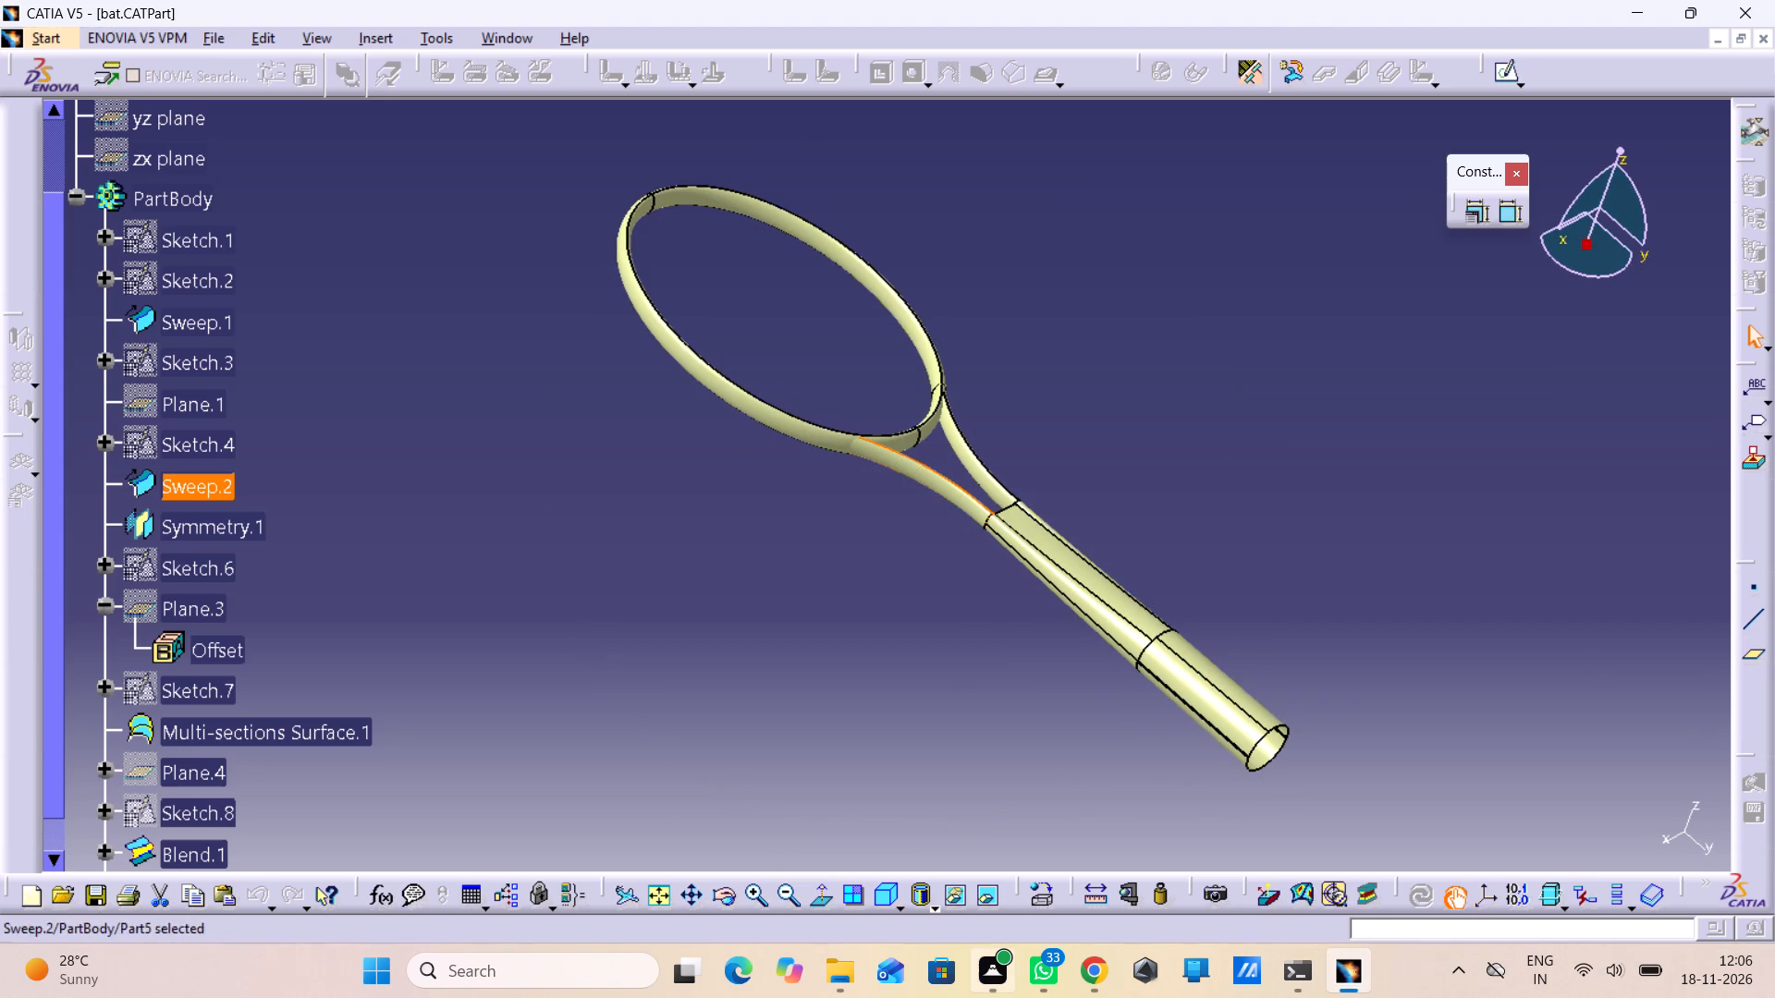
# Apply the Steel material from the Metal family of the Default Material Catalog to Sweep.2.
pyautogui.click(1033, 900)
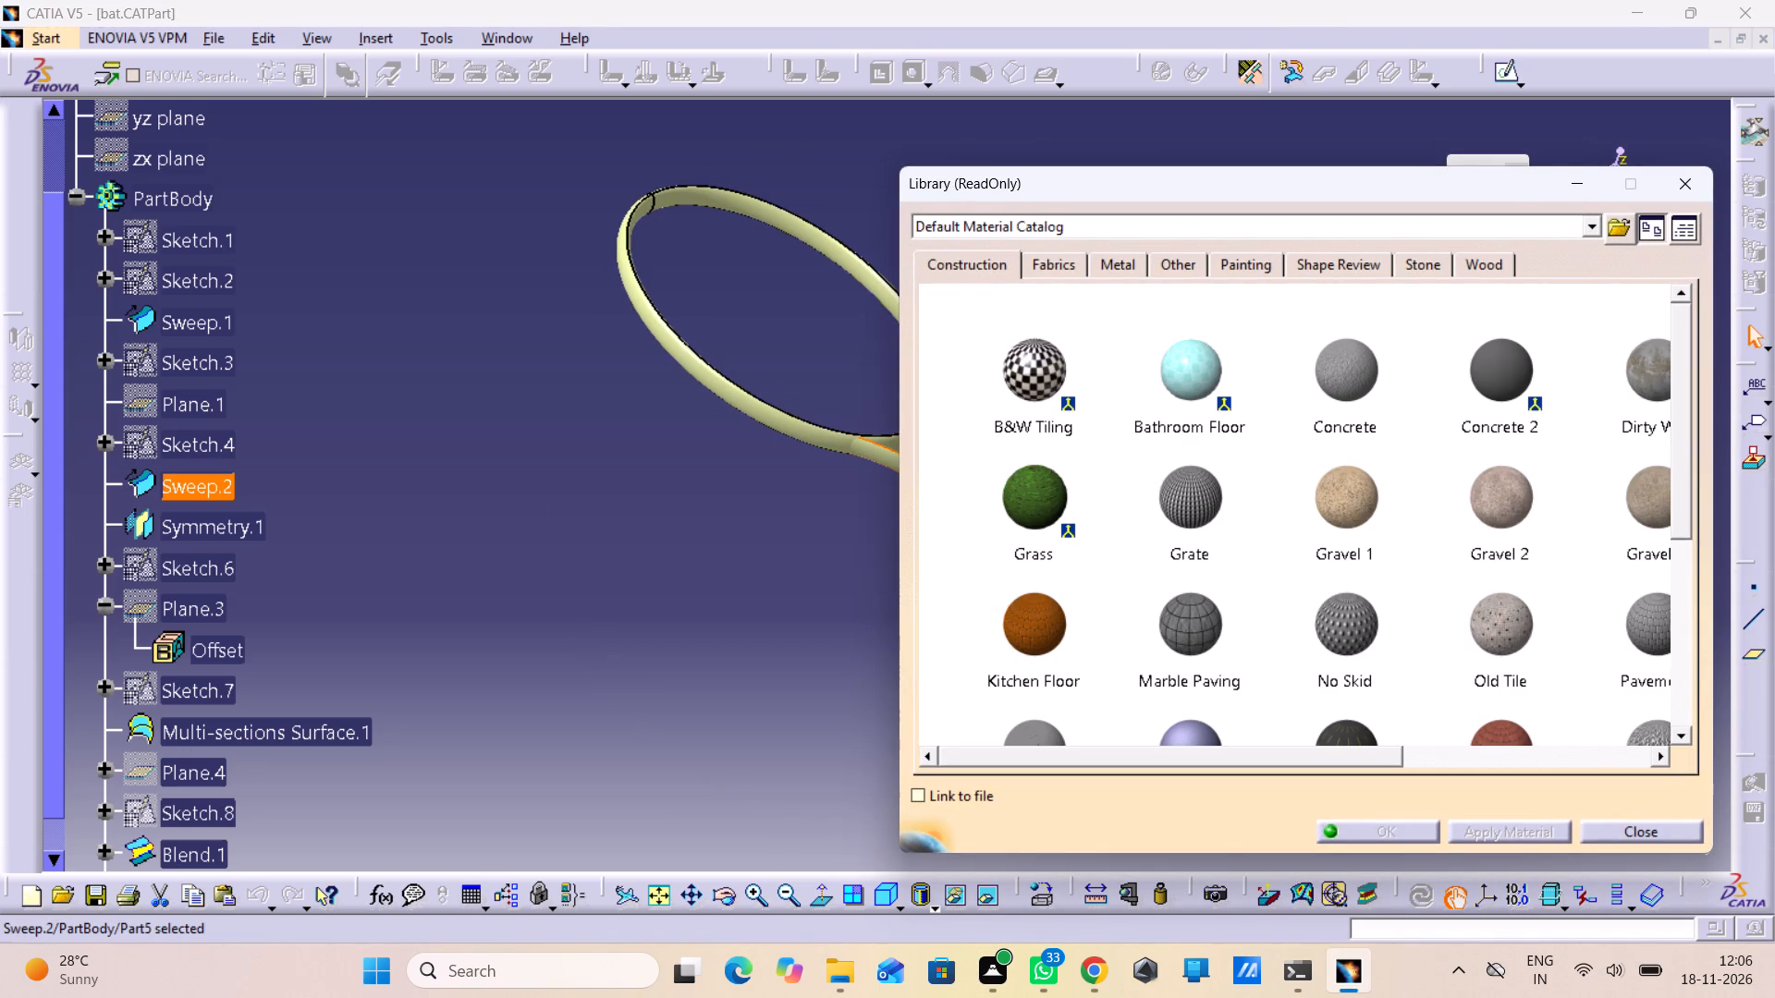
pyautogui.click(1108, 278)
pyautogui.click(1110, 259)
pyautogui.scroll(-3, 1110, 262)
pyautogui.scroll(-2, 1115, 466)
pyautogui.click(1038, 593)
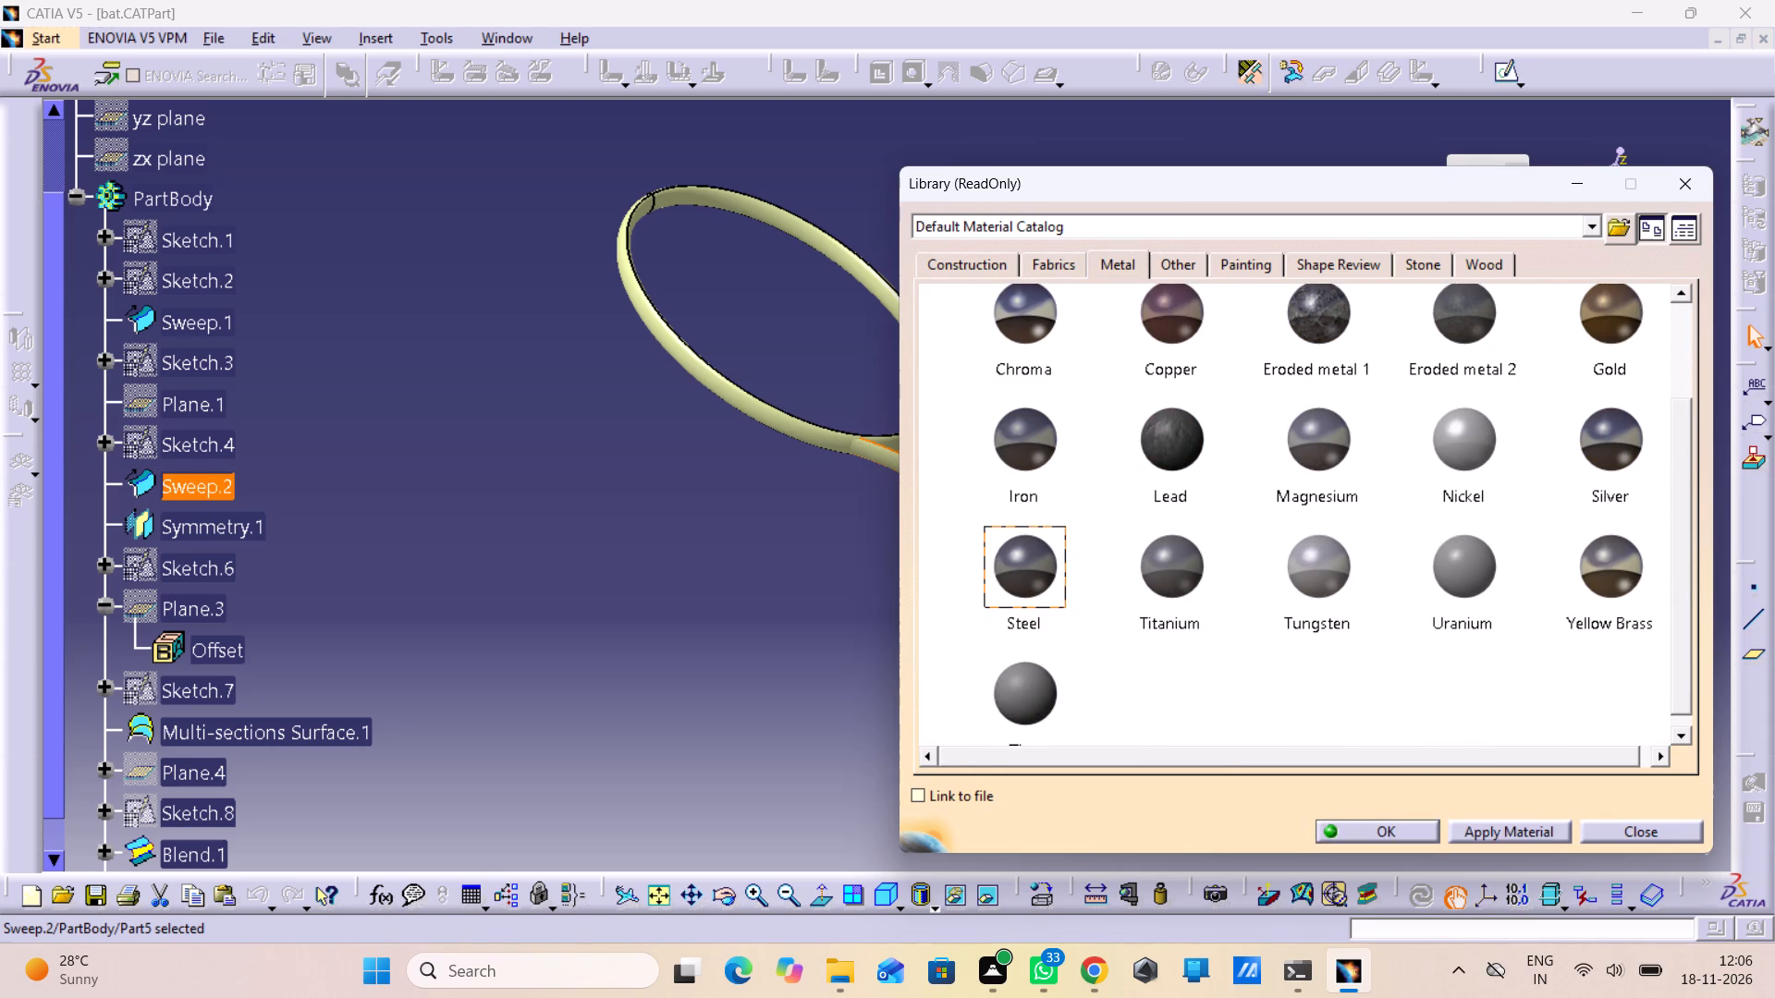
pyautogui.click(1396, 828)
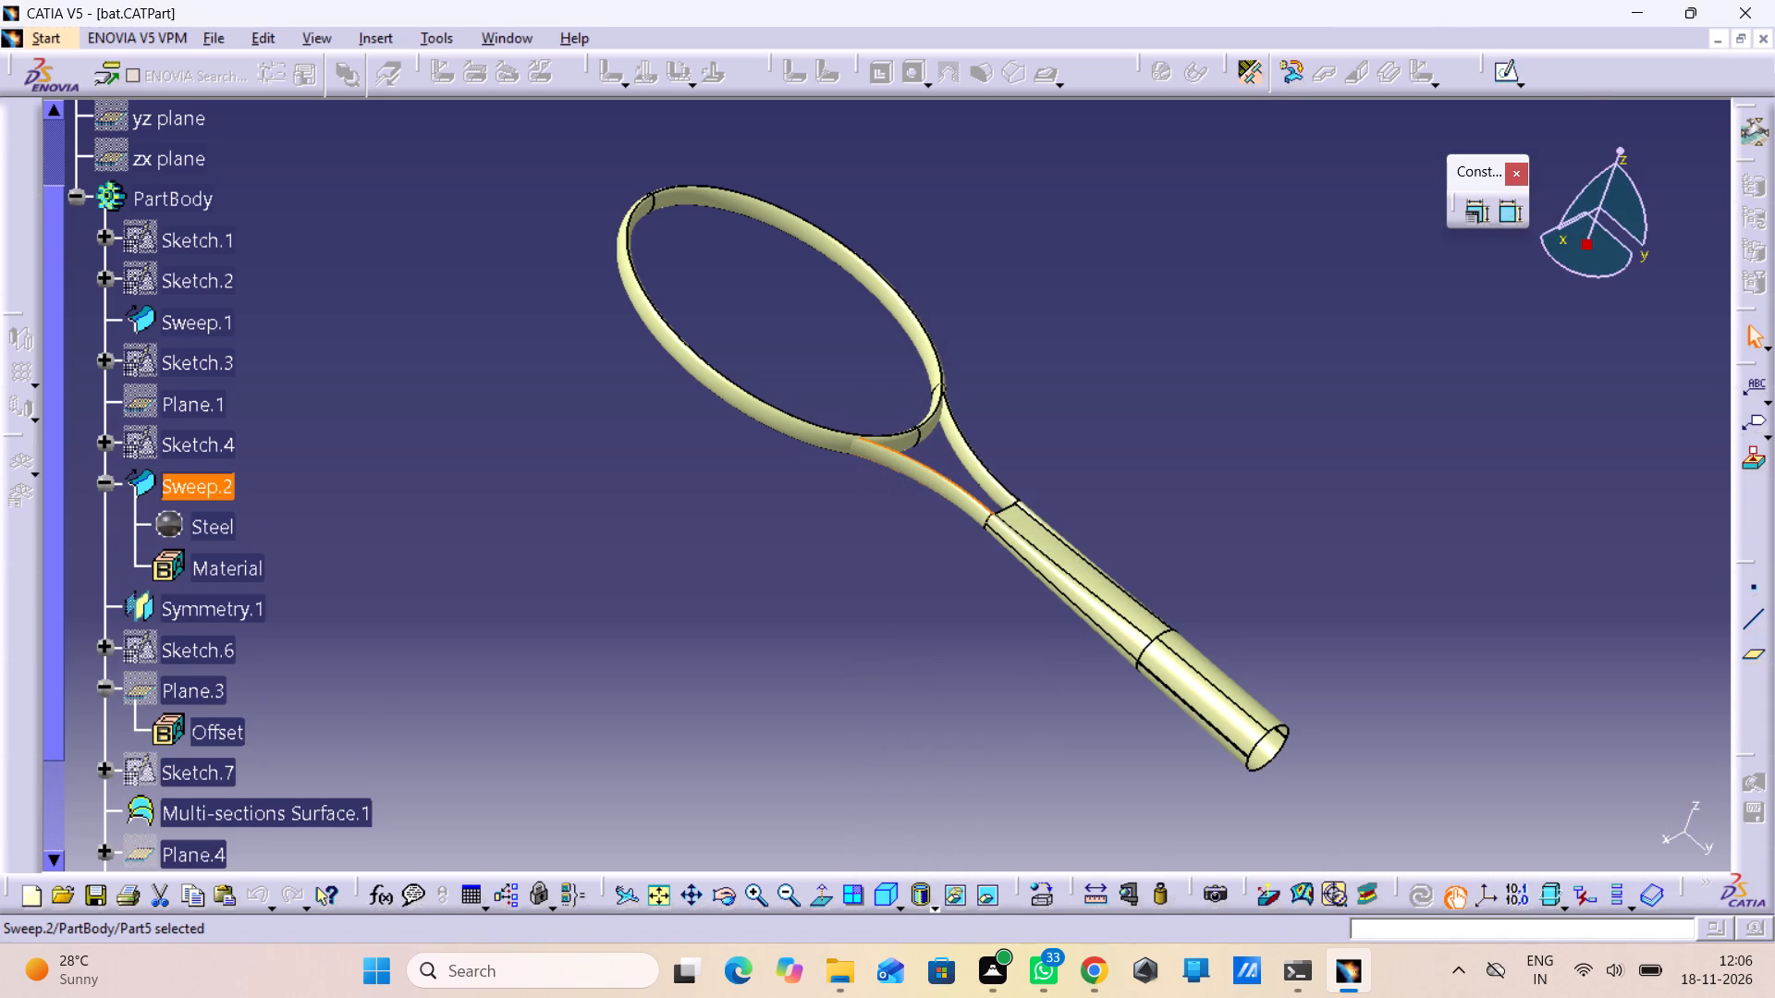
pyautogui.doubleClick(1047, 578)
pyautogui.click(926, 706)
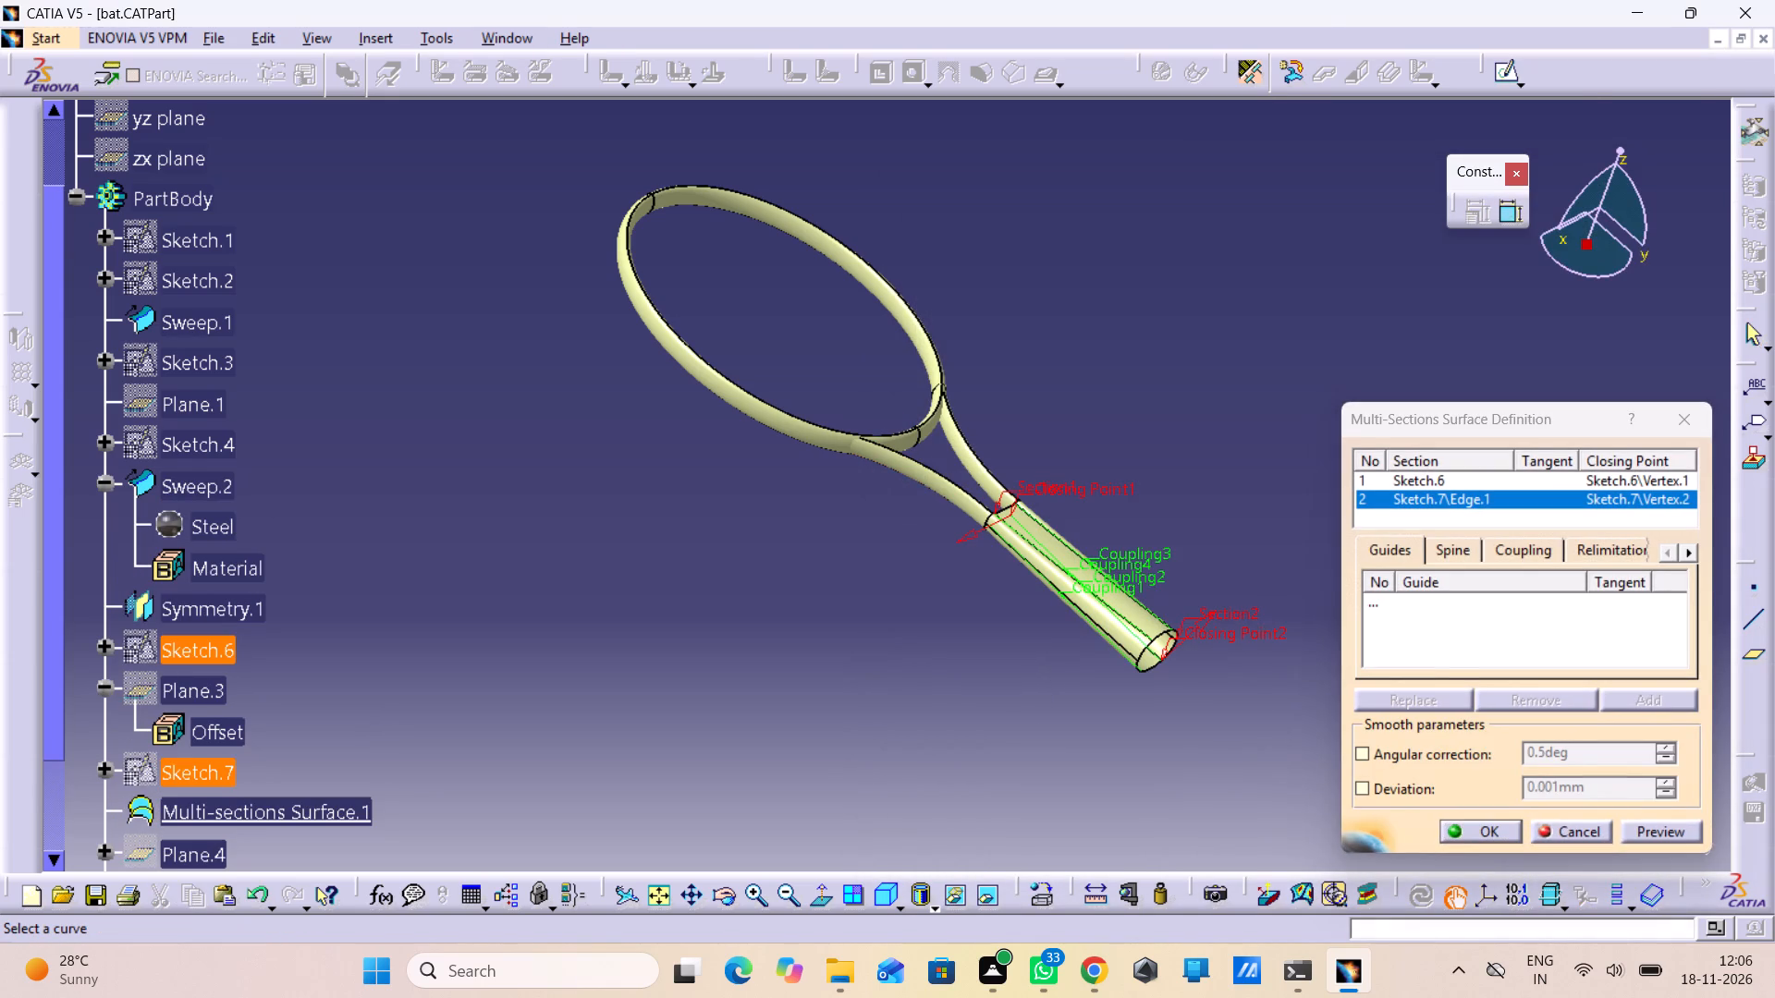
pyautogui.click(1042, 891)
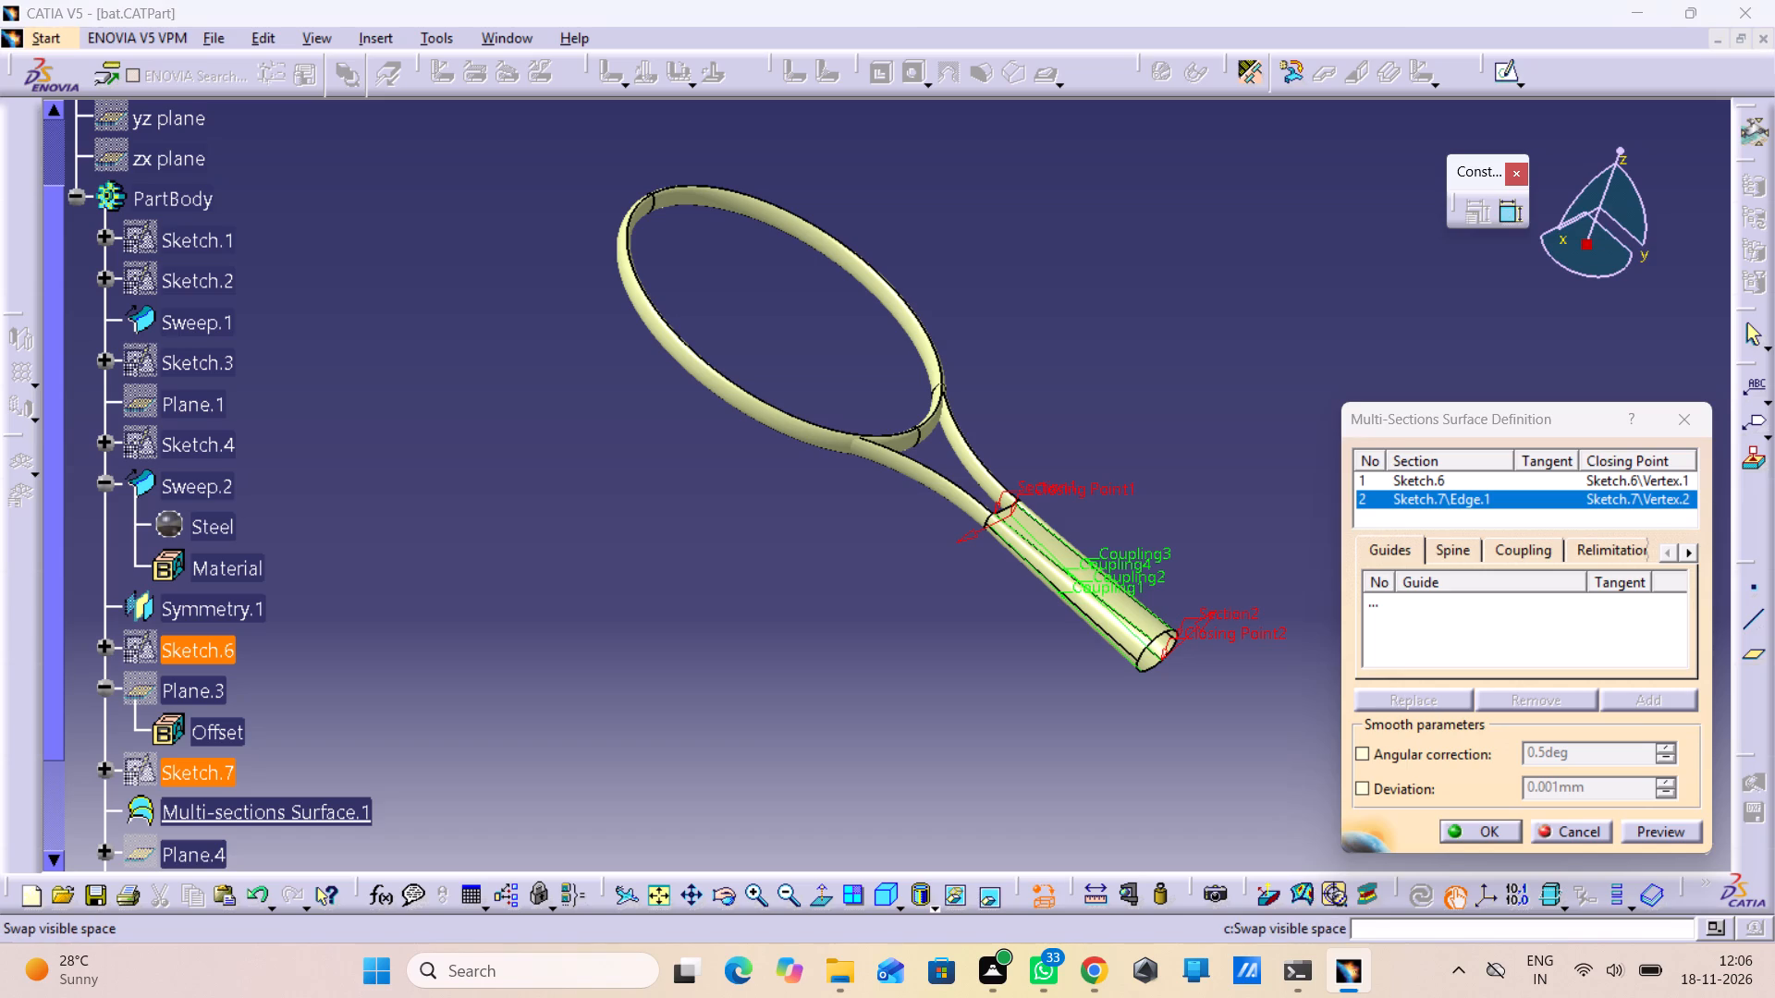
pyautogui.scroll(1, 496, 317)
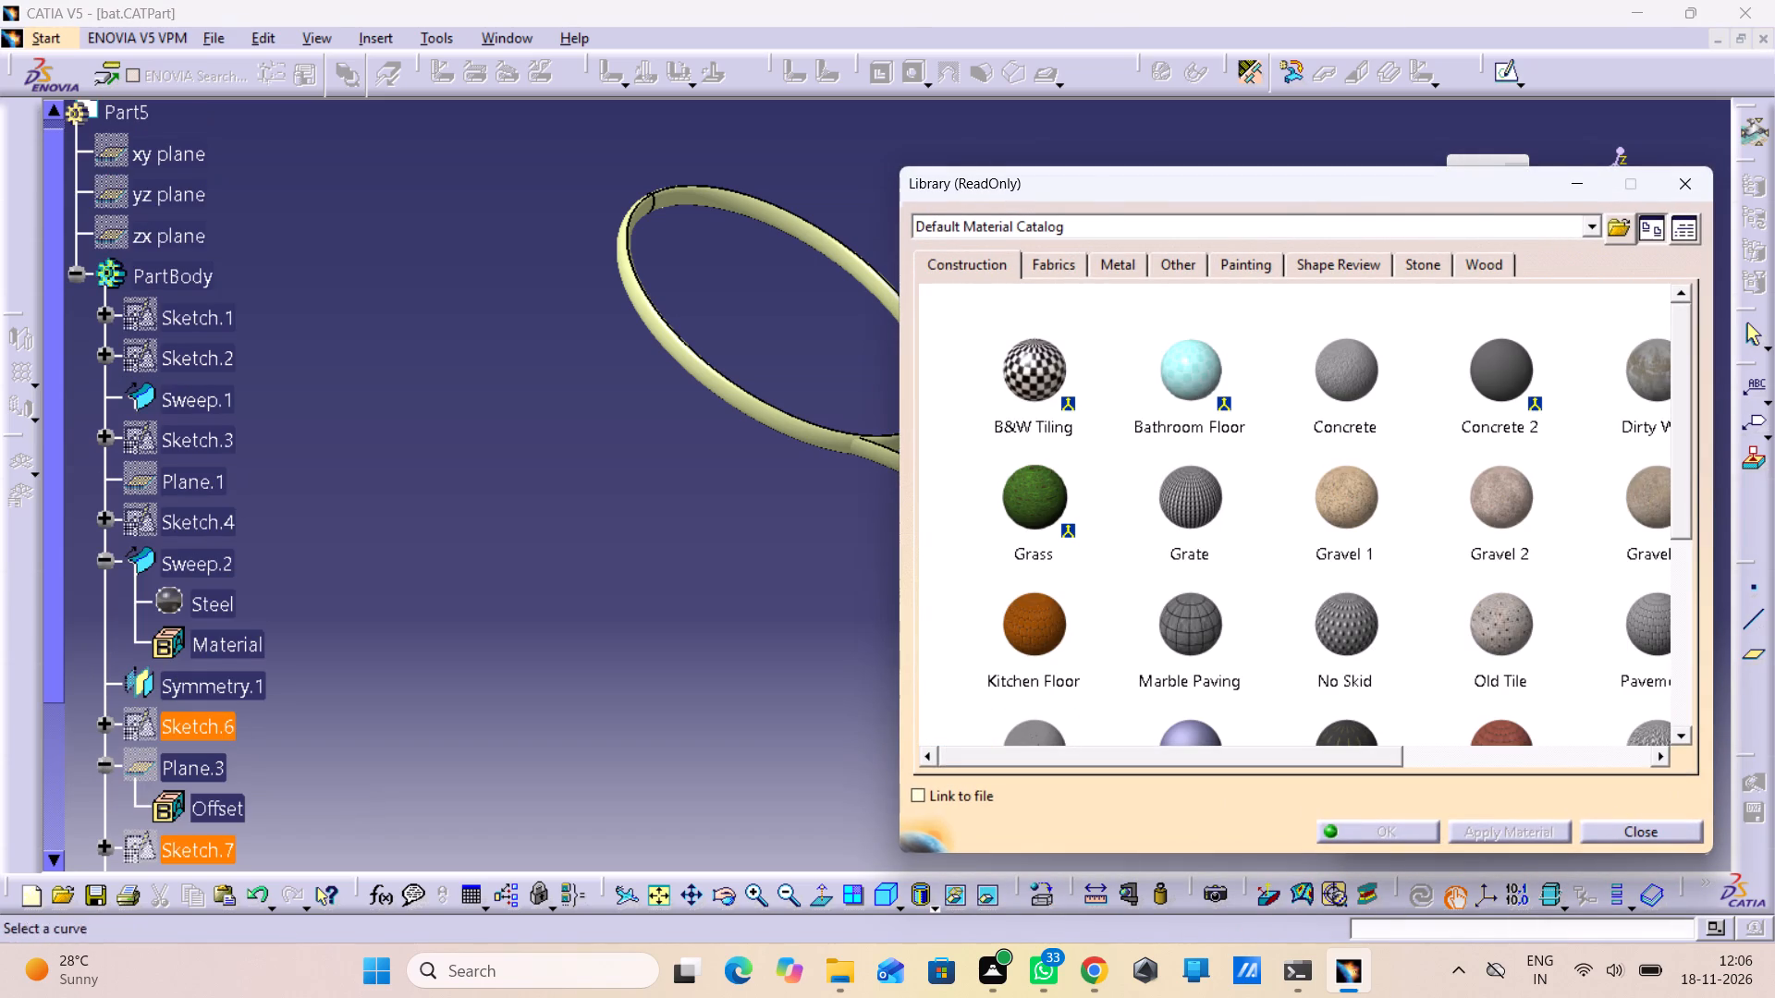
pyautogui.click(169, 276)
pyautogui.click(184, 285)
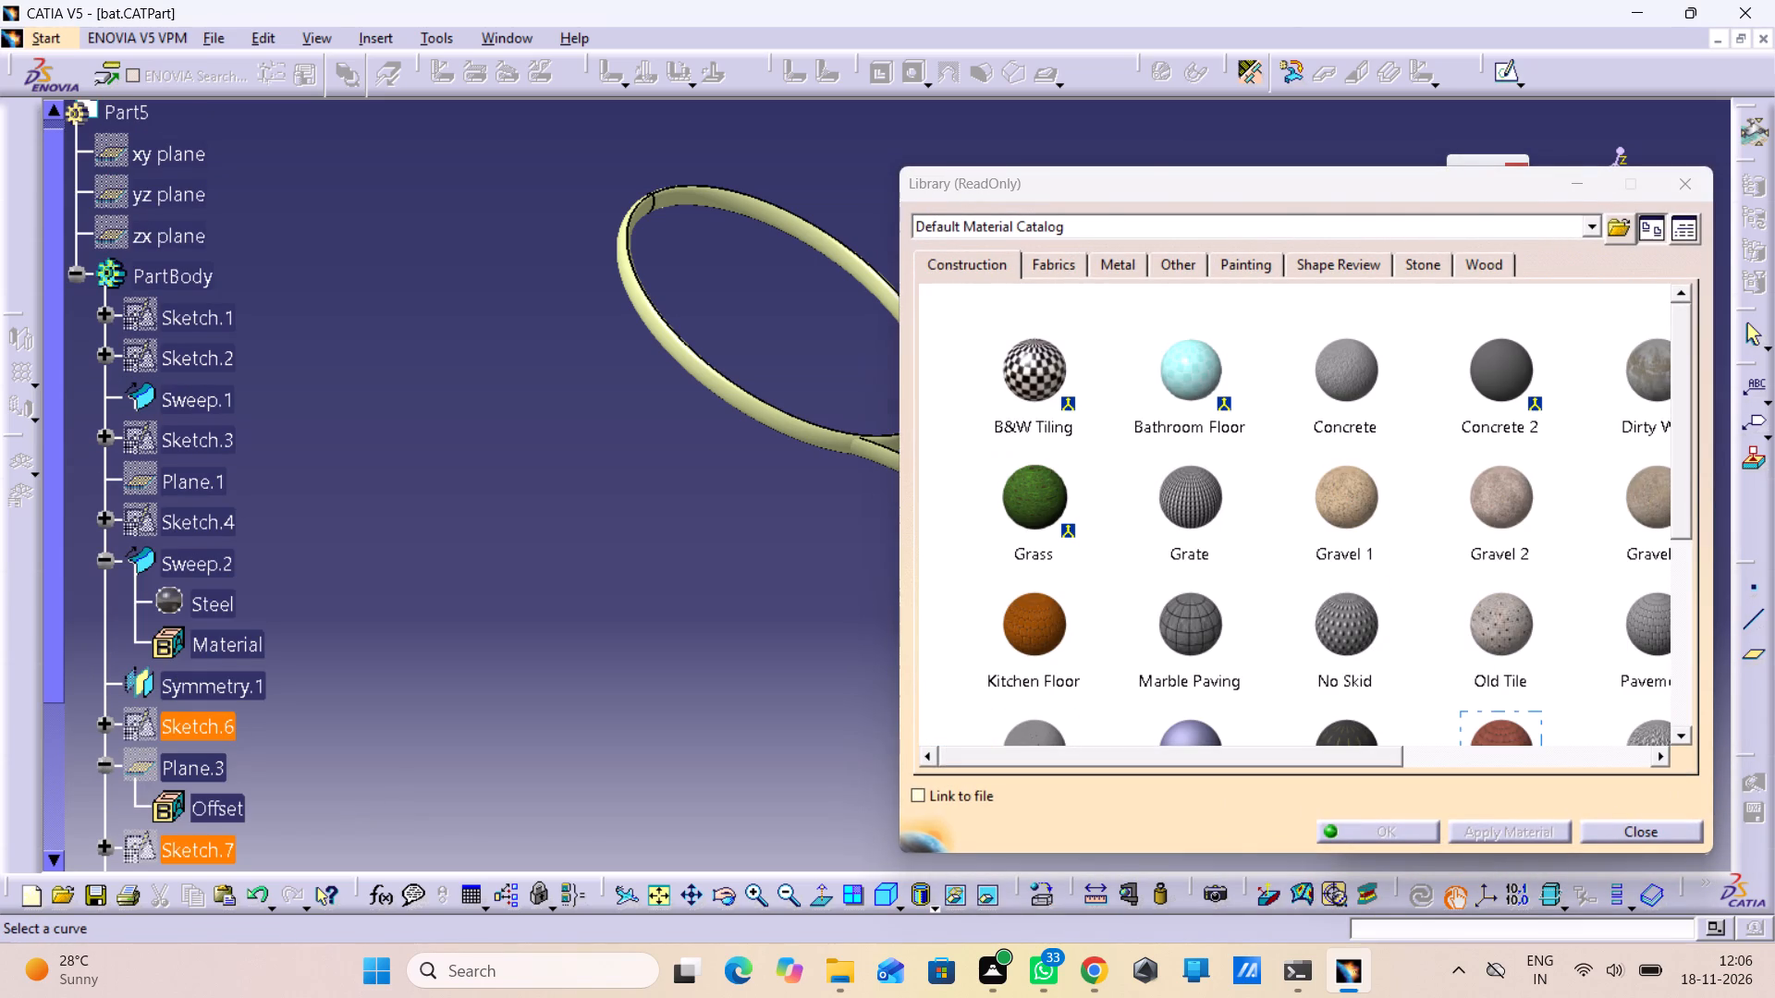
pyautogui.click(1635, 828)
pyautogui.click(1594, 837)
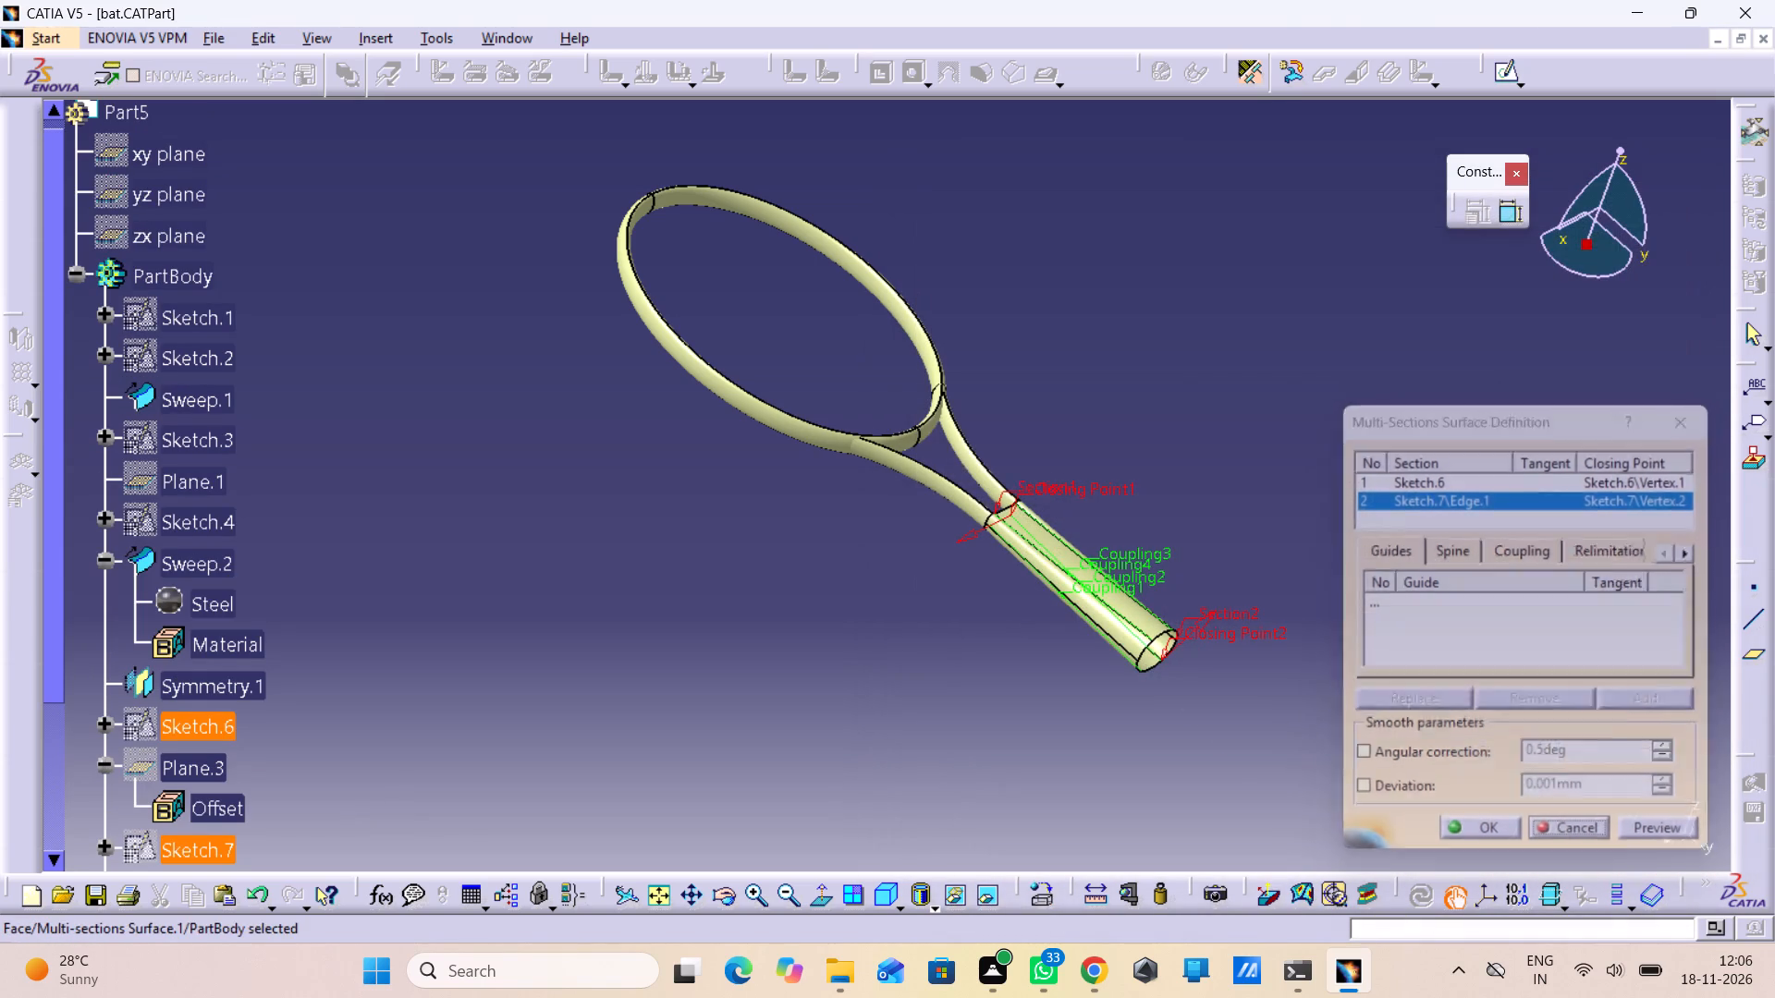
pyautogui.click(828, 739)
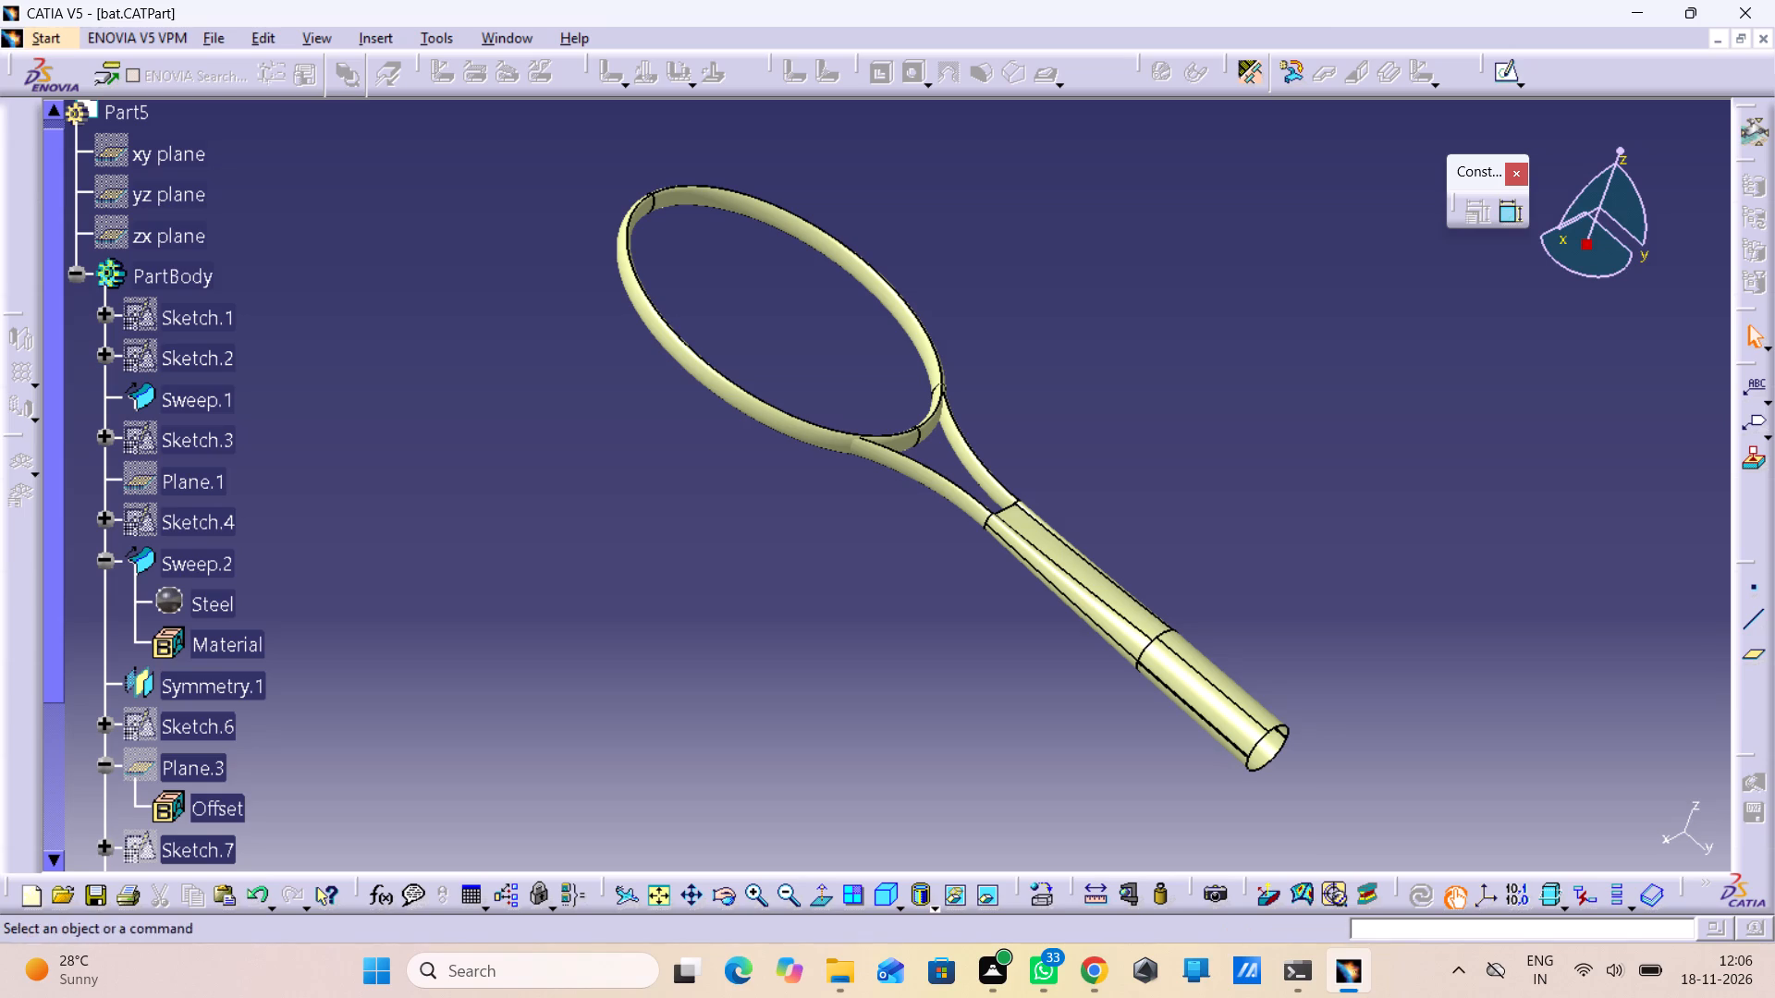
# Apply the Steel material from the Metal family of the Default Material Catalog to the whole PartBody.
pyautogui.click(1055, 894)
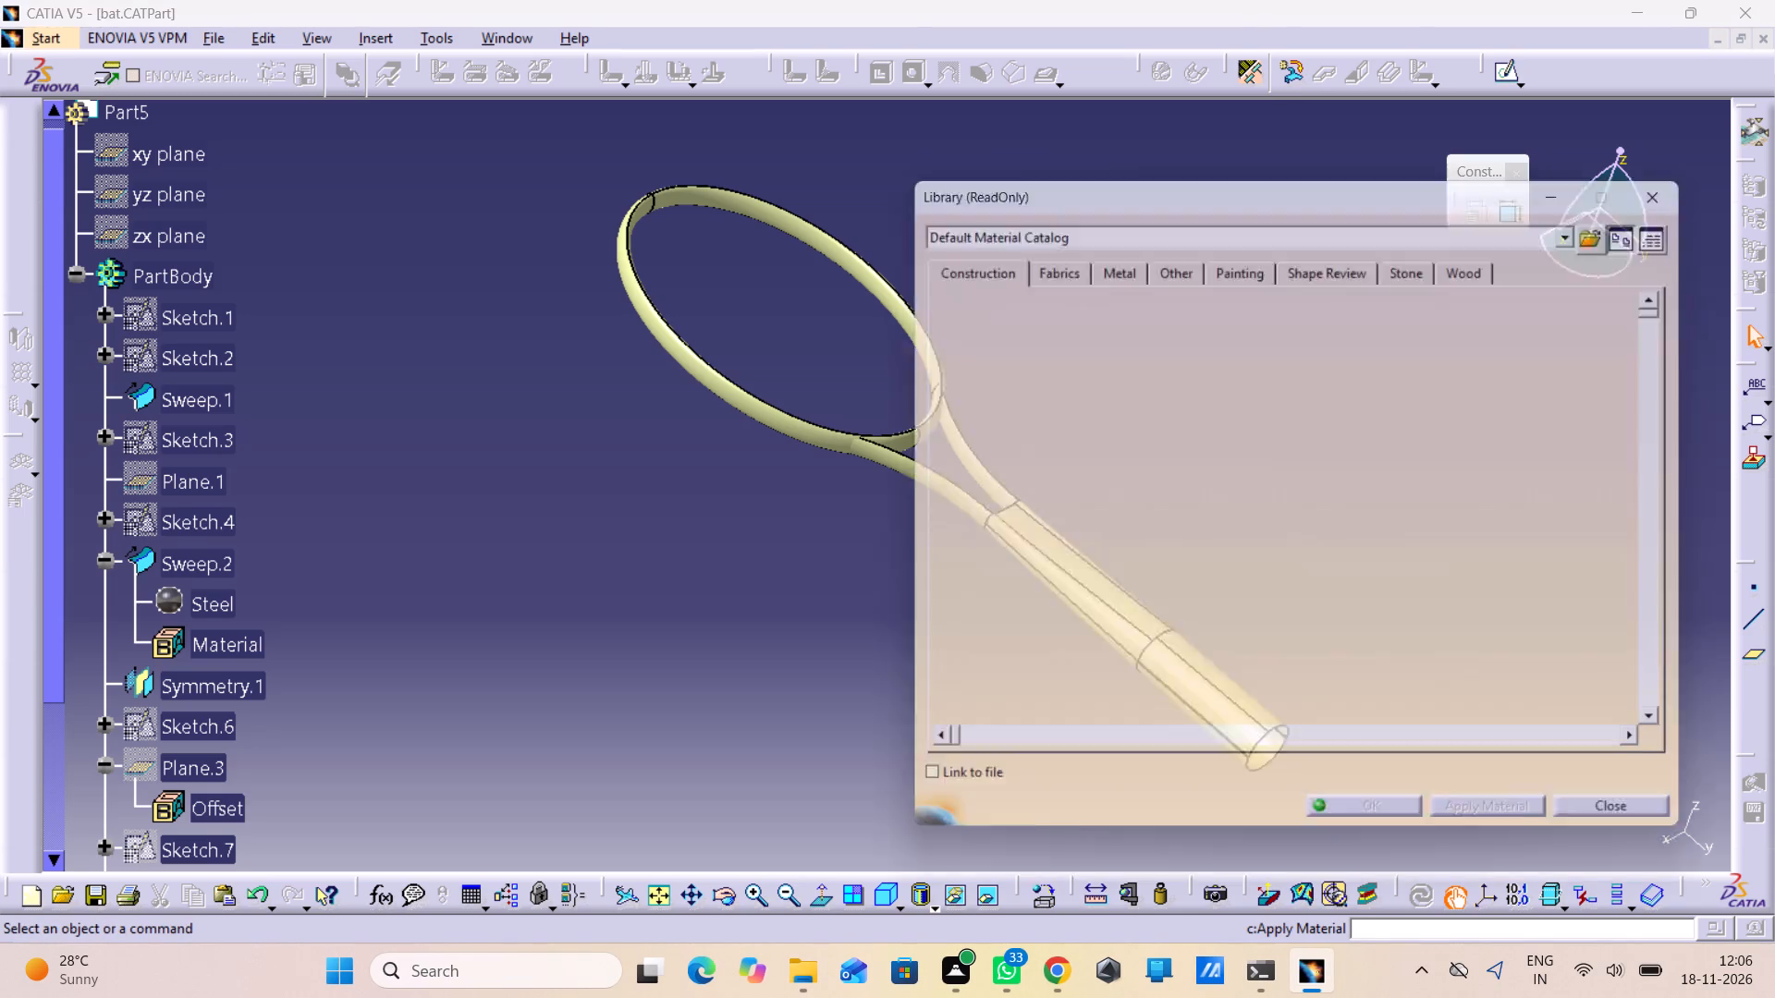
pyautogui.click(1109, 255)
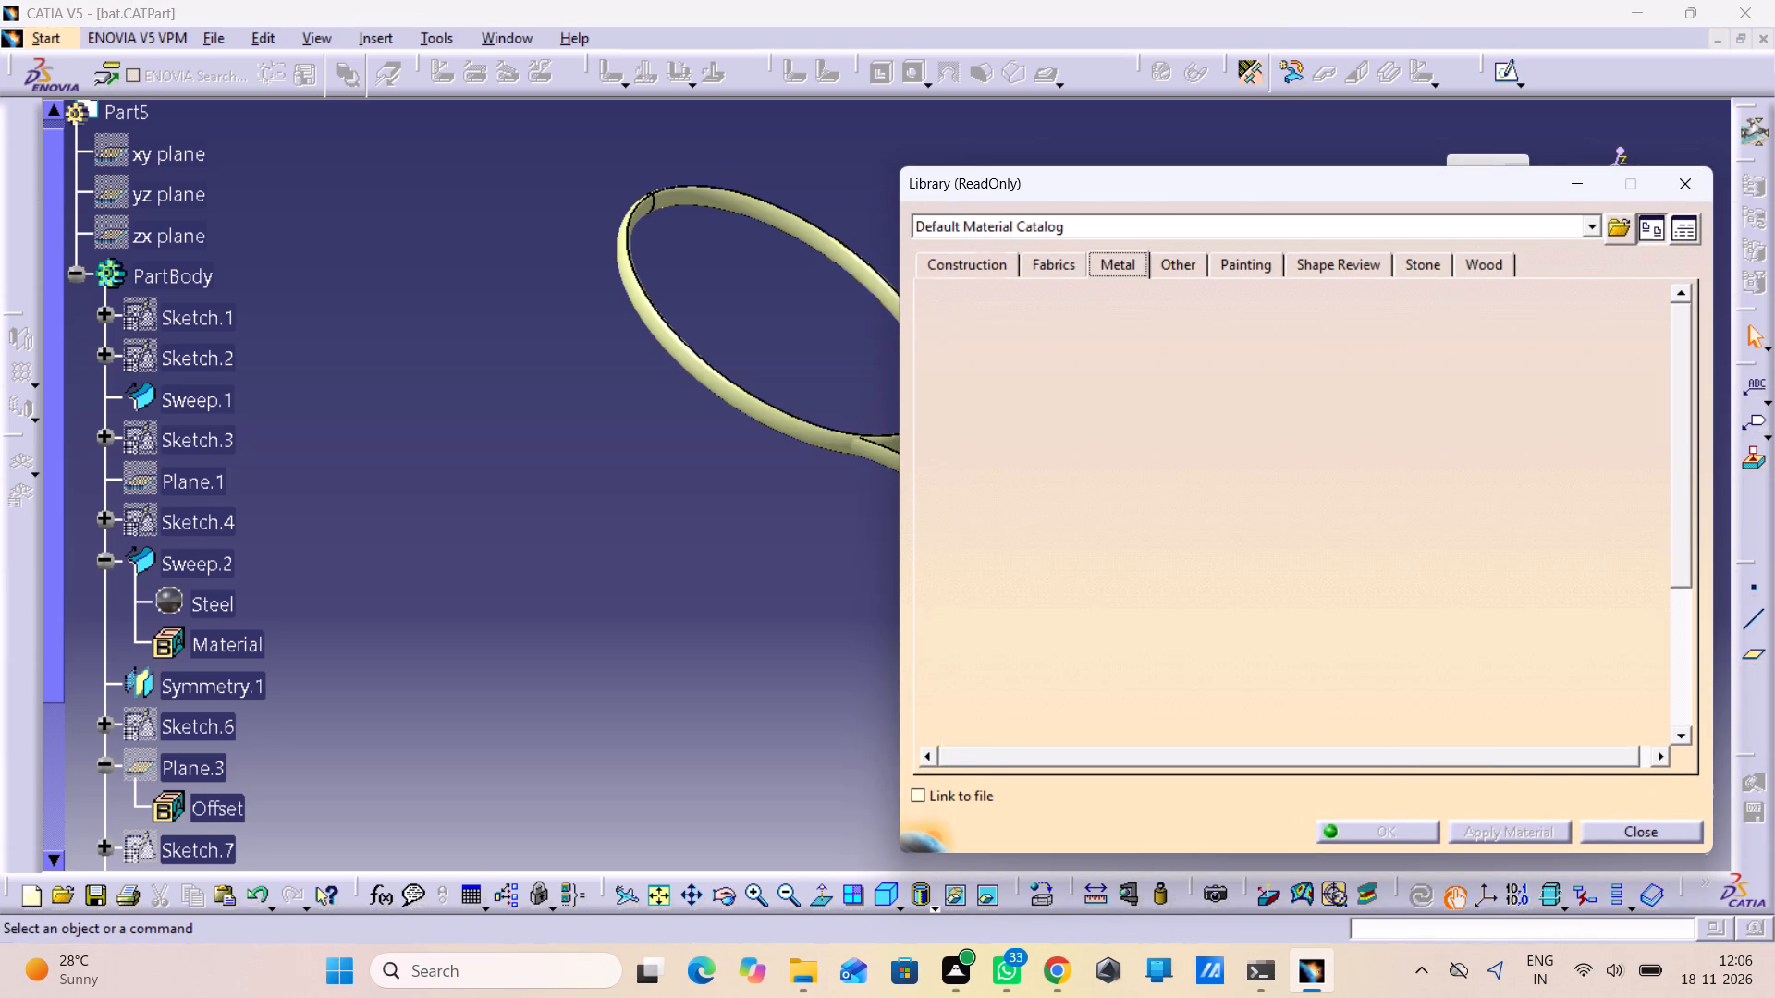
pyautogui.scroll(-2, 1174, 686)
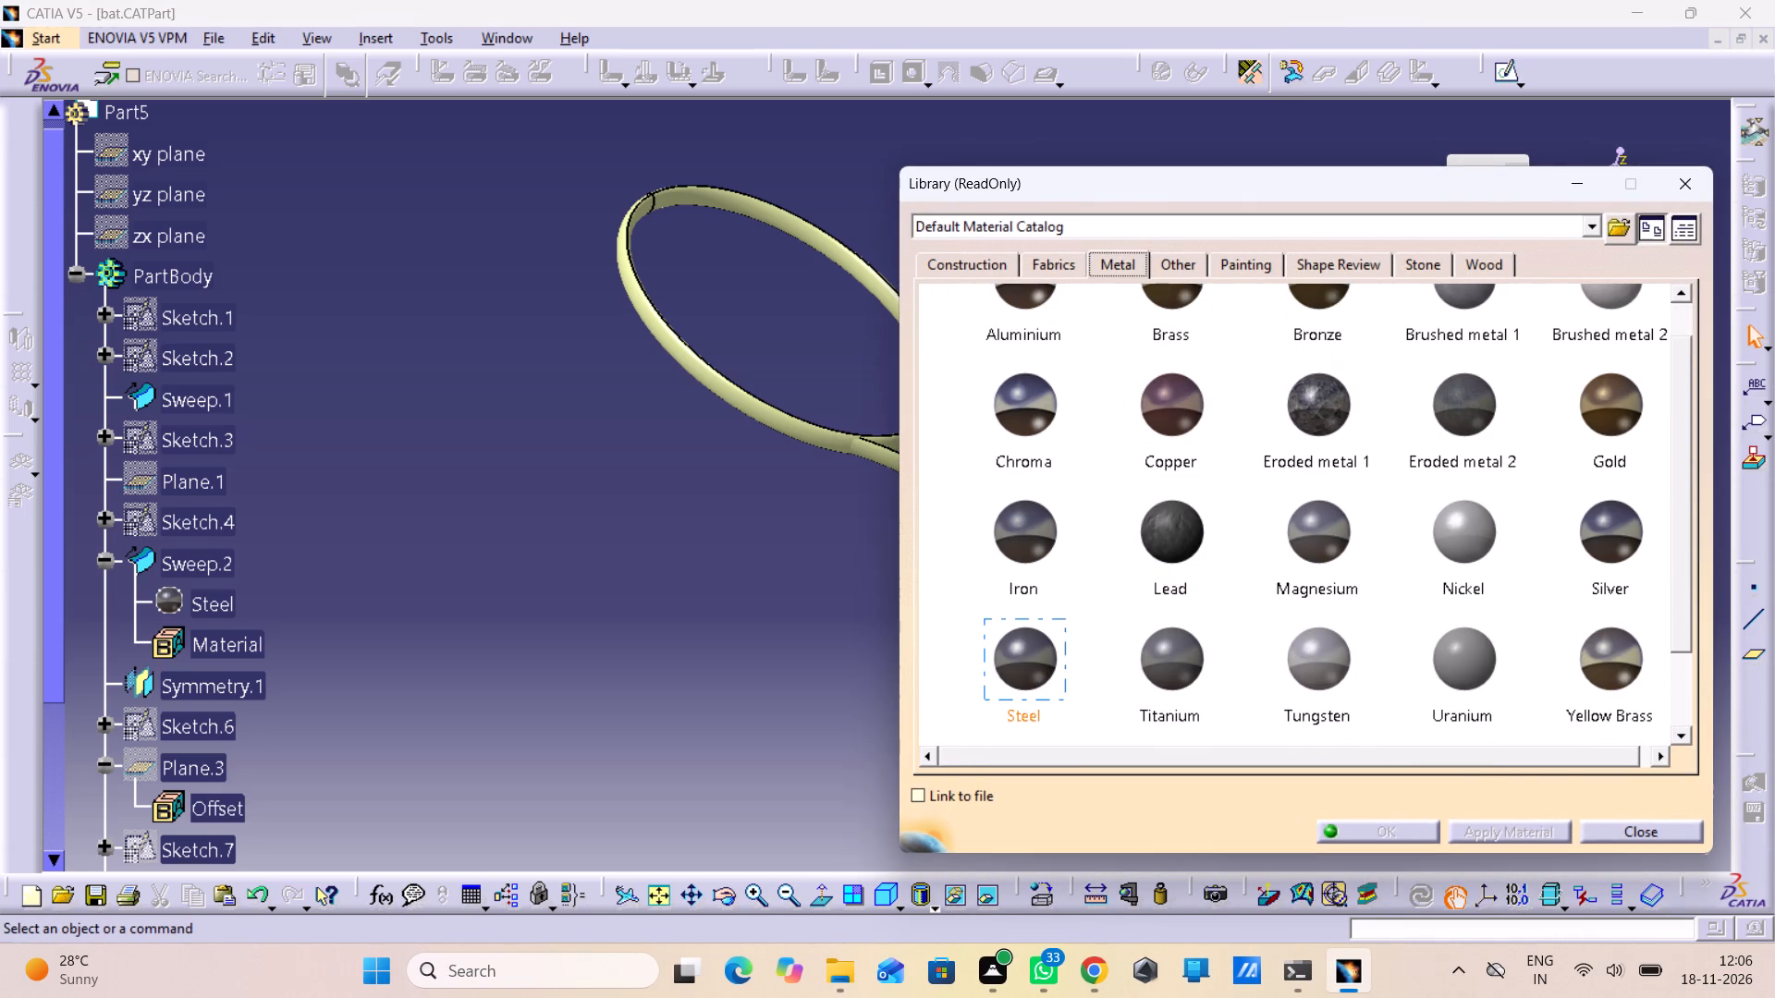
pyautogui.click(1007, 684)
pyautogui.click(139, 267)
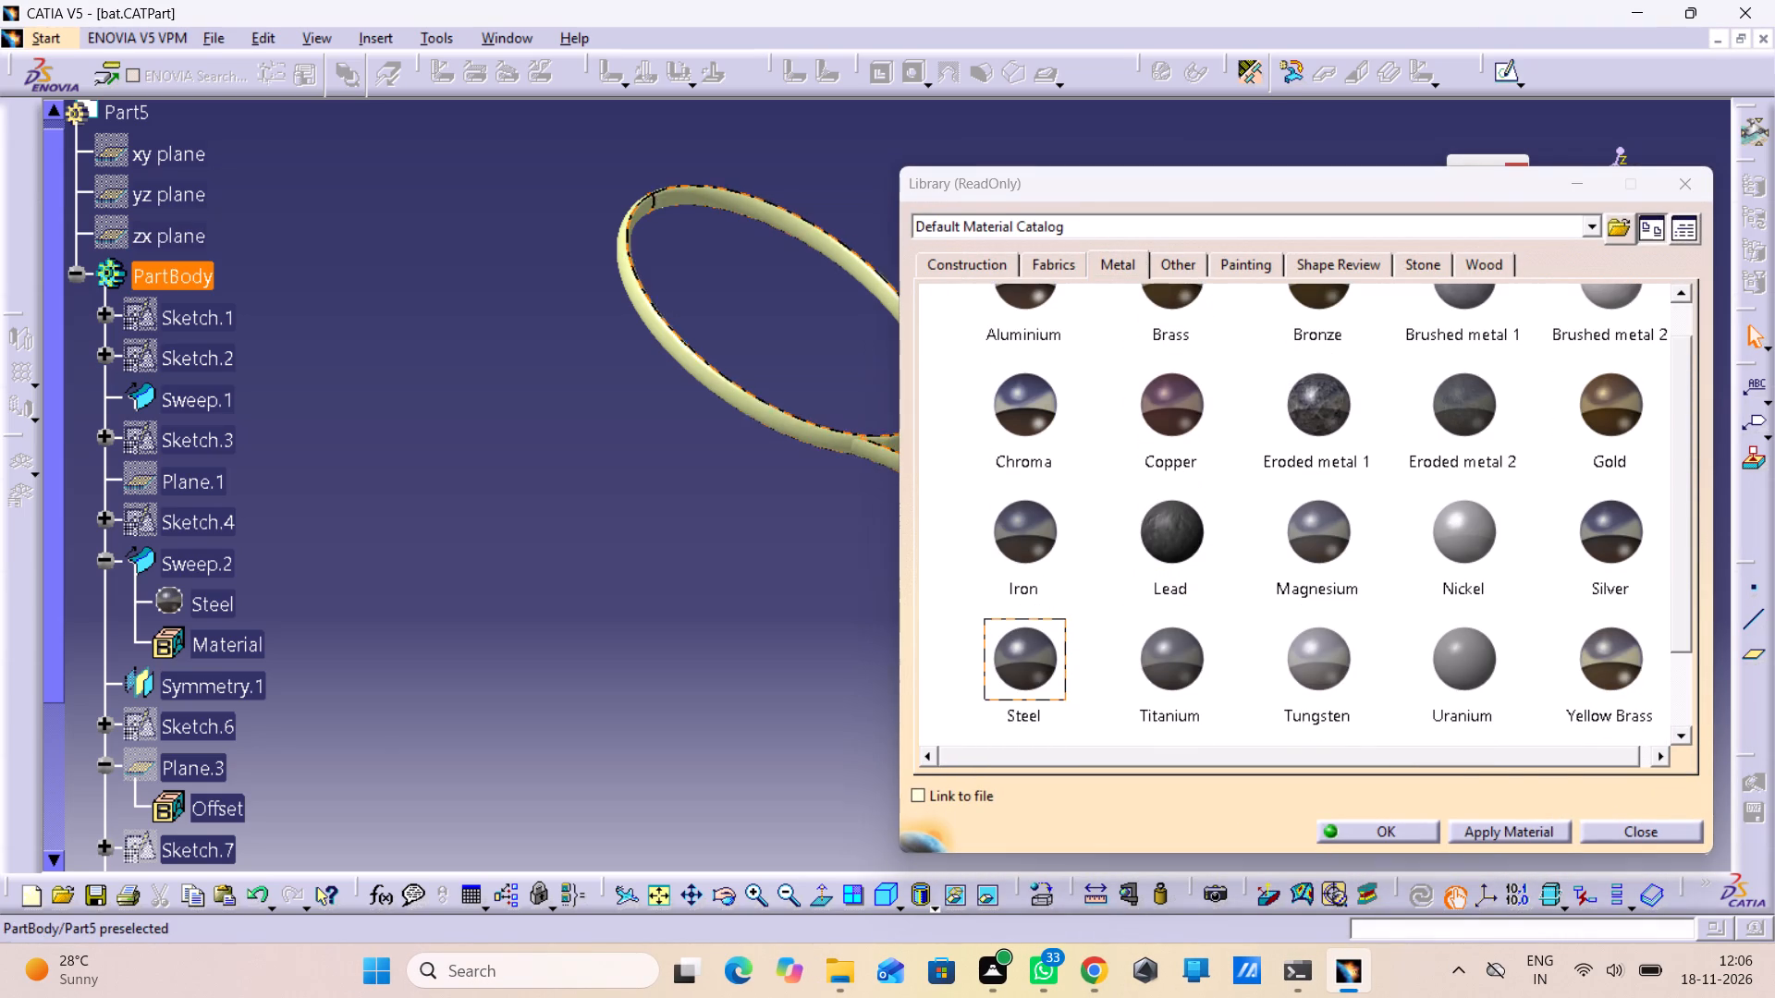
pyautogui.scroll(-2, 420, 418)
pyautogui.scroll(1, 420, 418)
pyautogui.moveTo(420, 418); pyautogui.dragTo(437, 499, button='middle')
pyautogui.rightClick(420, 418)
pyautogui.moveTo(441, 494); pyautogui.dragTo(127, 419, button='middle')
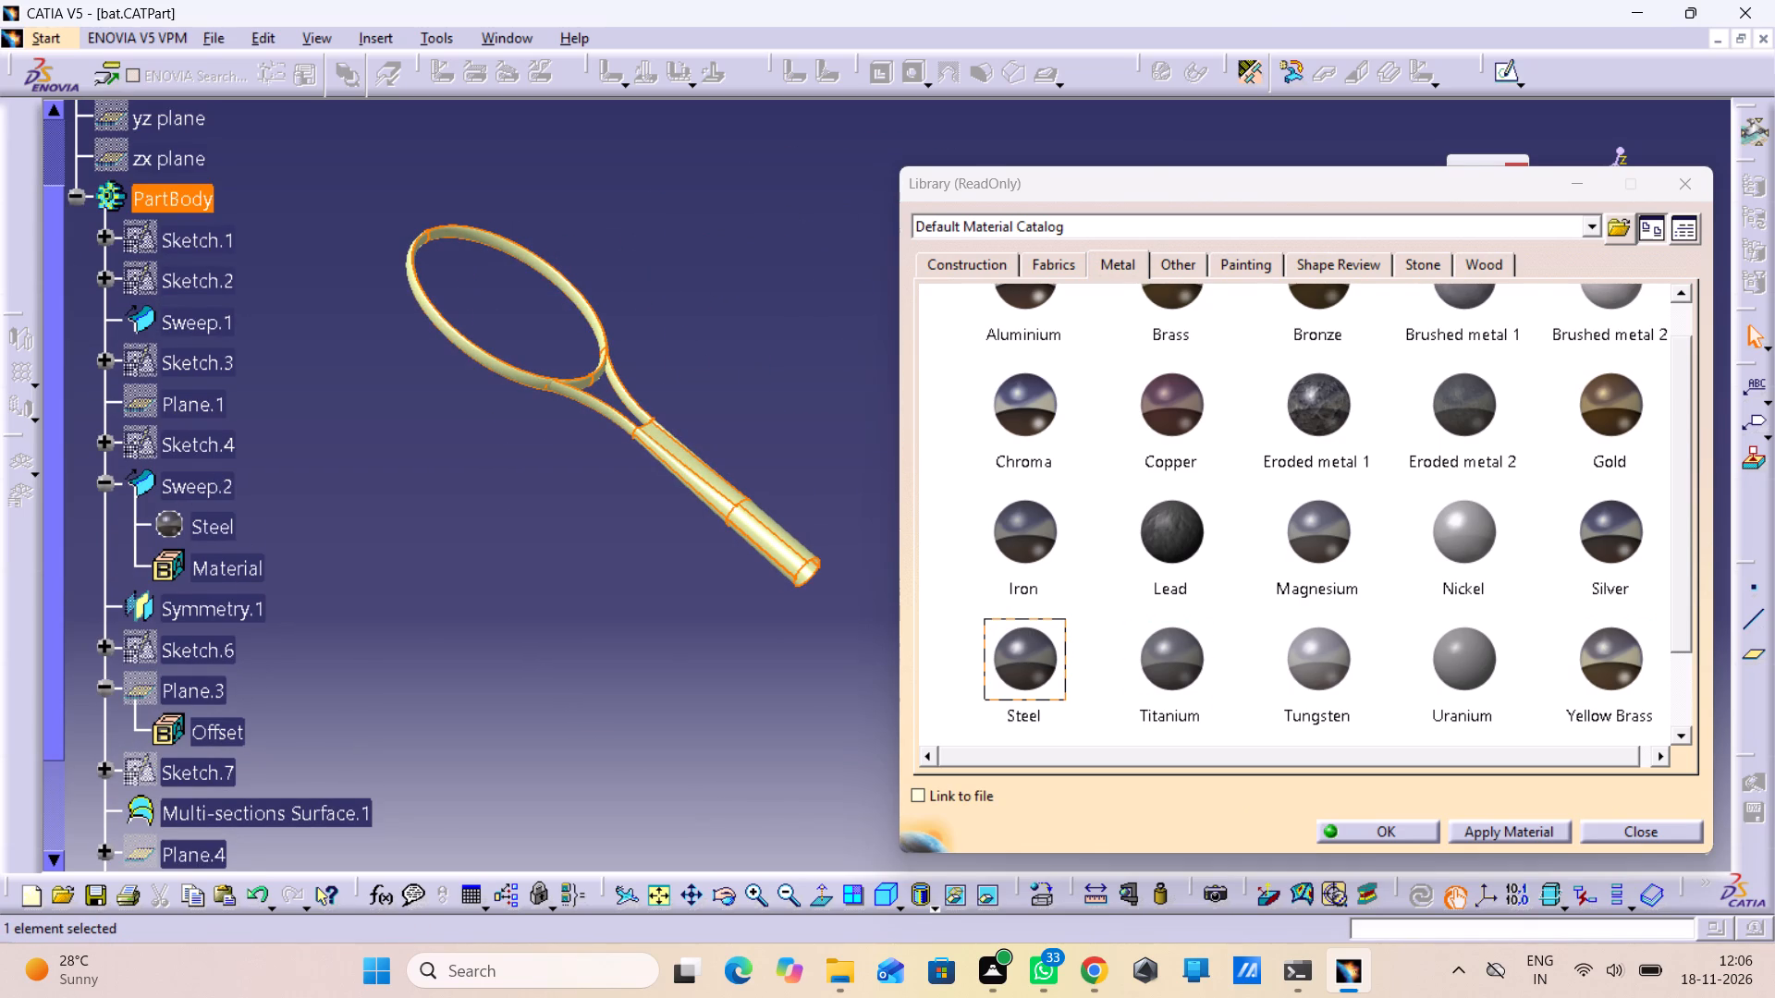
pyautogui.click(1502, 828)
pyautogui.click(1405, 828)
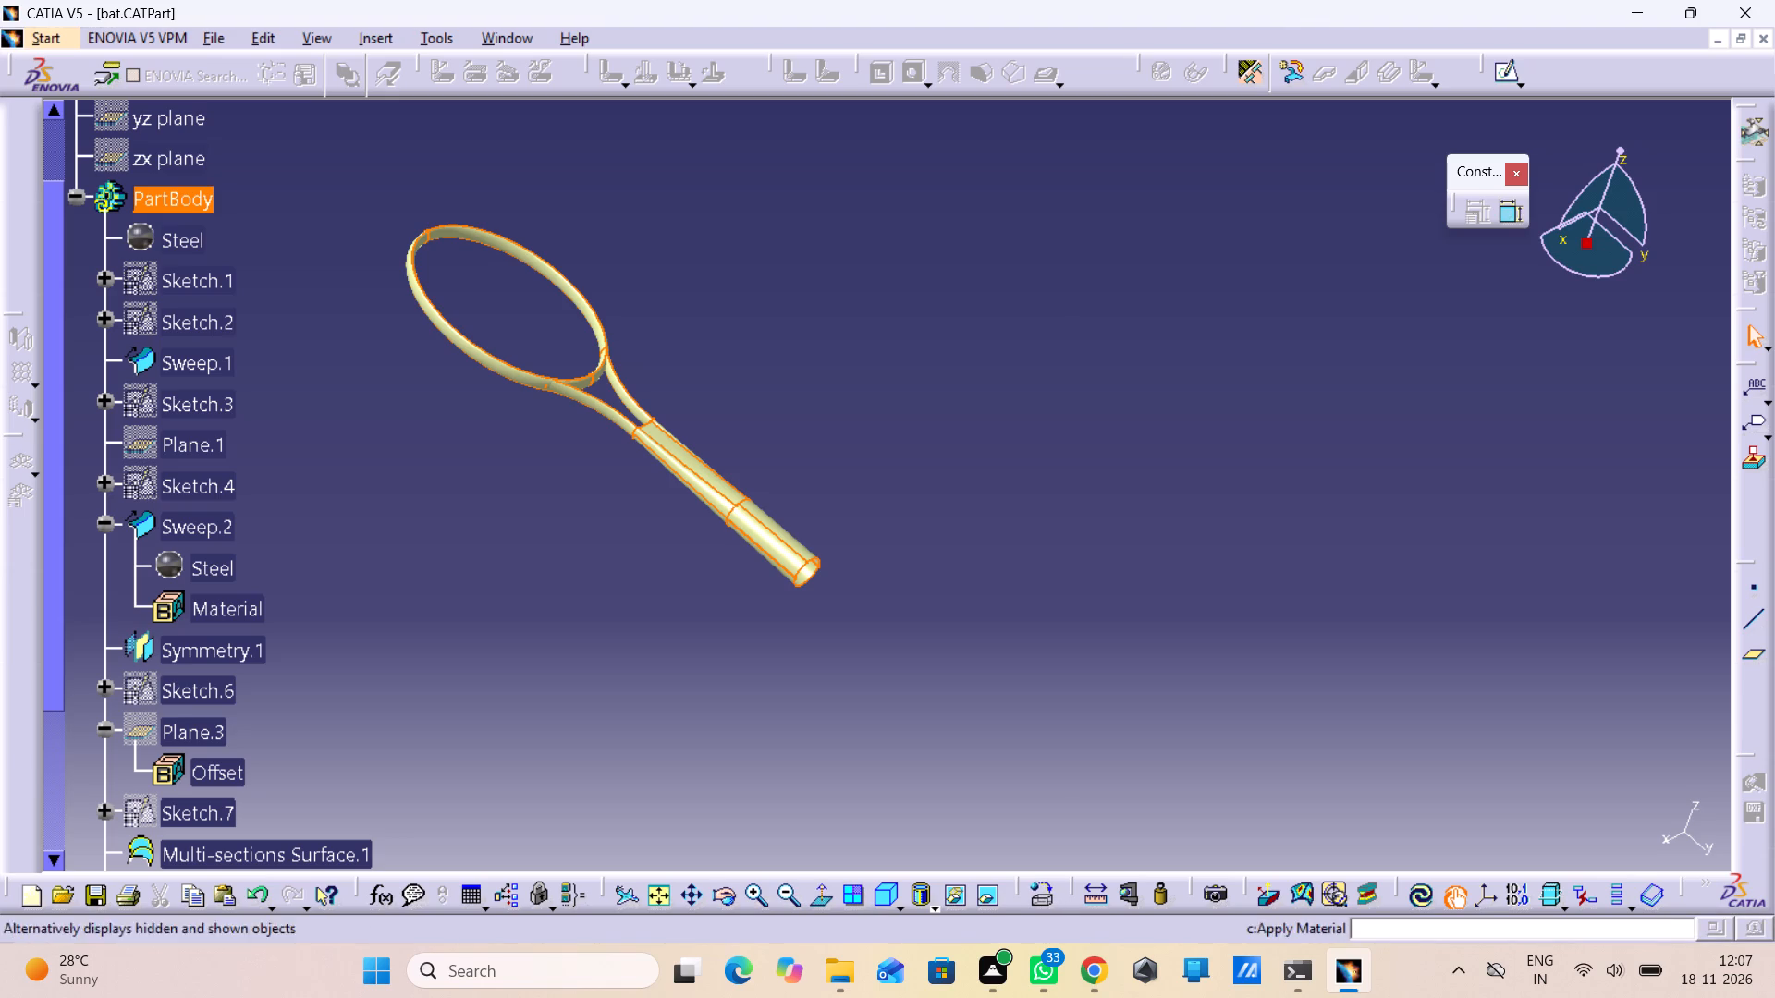
# Set the view's display style to Shading with Material and clear the PartBody selection.
pyautogui.click(928, 901)
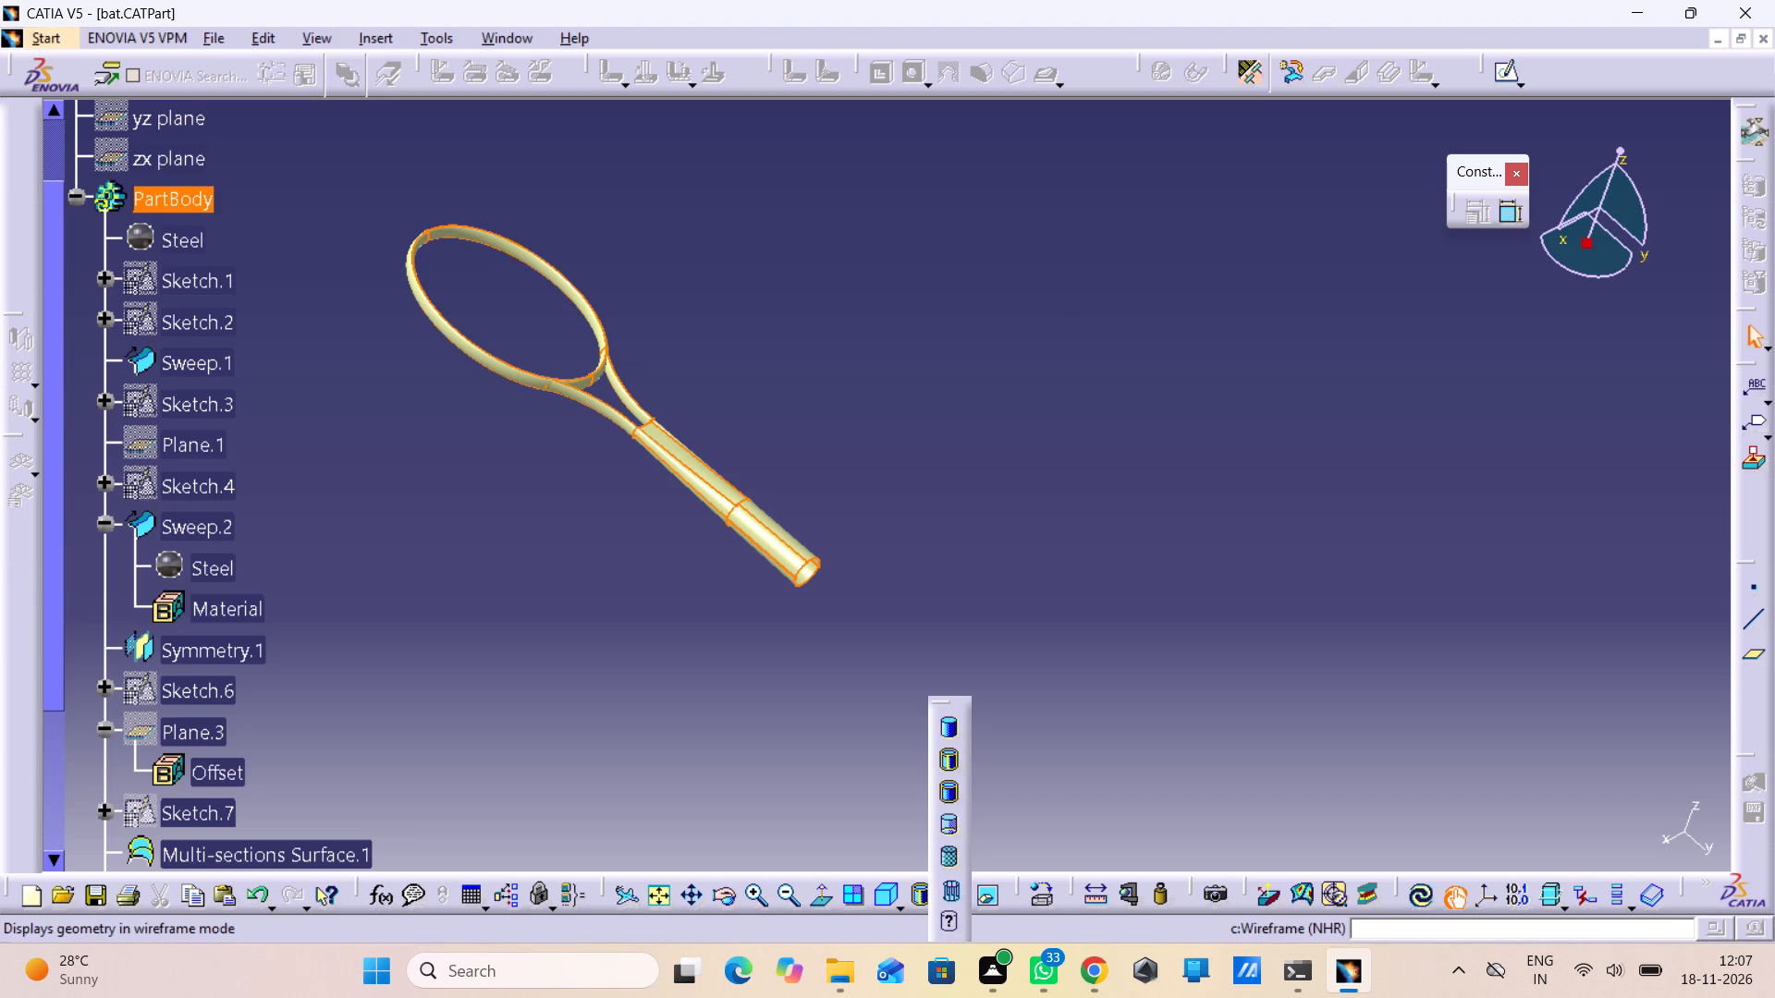
pyautogui.click(957, 858)
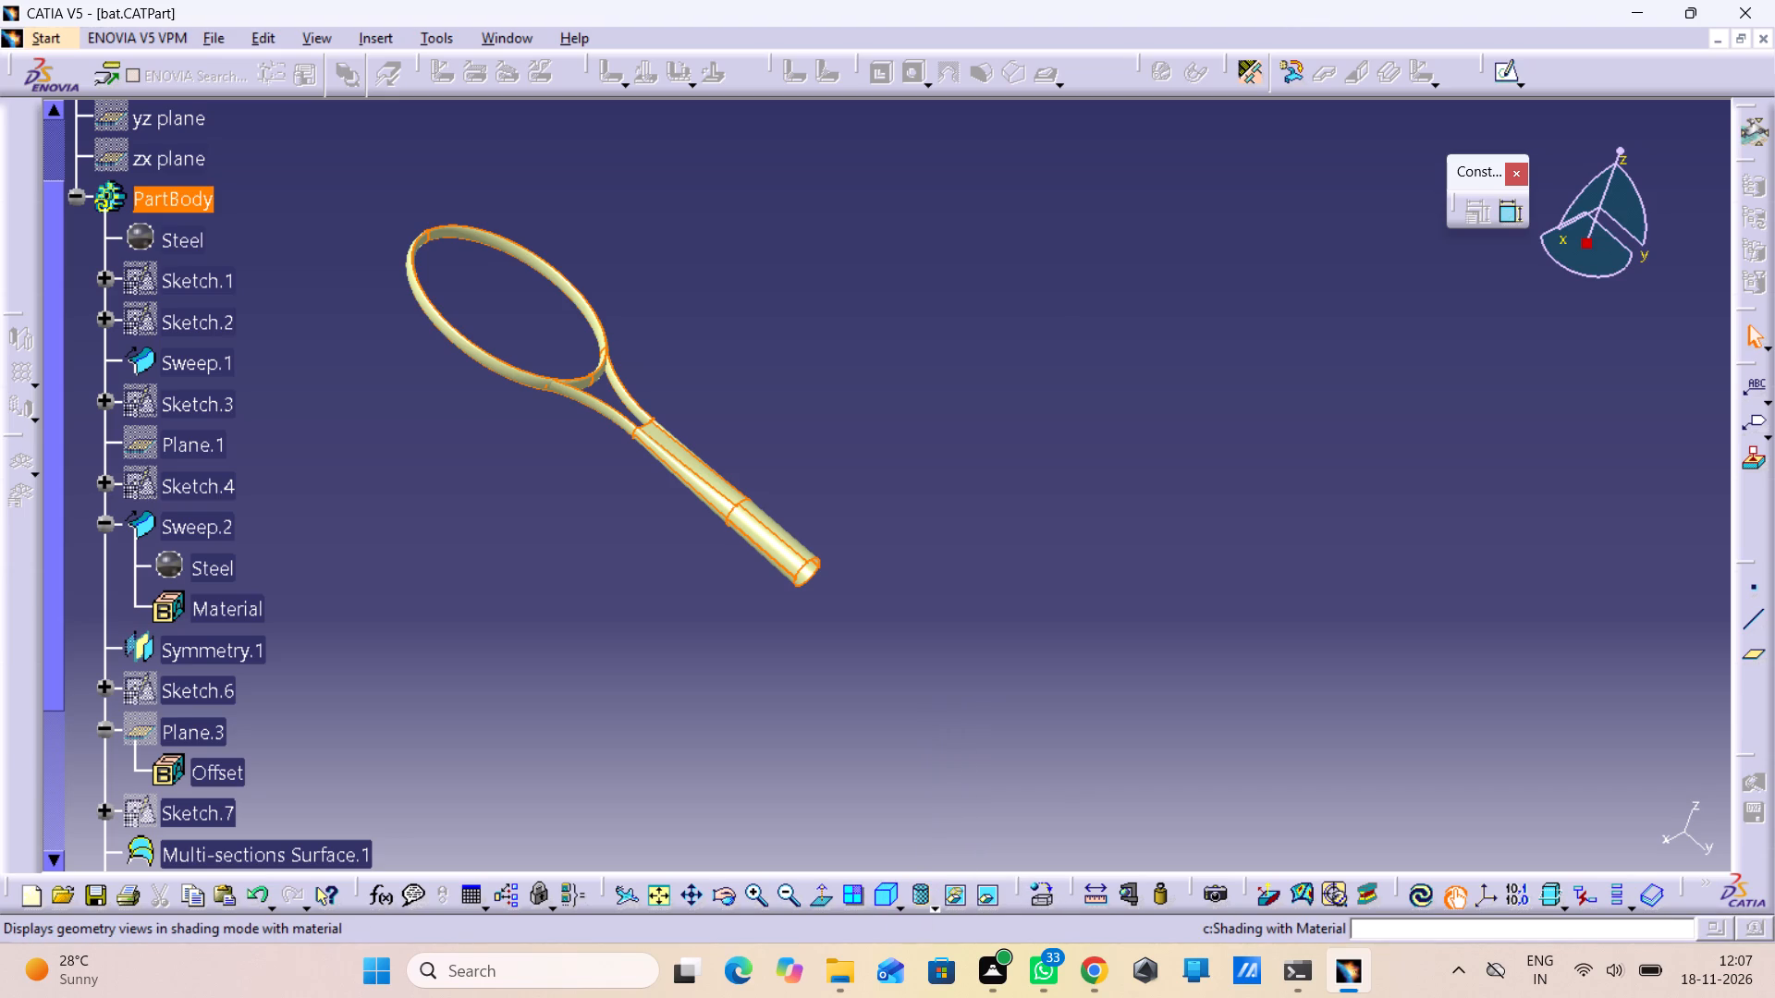
pyautogui.click(1043, 740)
# Examine the rendered material on the racket's frame, throat and handle from several angles.
pyautogui.moveTo(964, 768); pyautogui.dragTo(891, 677, button='middle')
pyautogui.moveTo(964, 768); pyautogui.dragTo(891, 677, button='right')
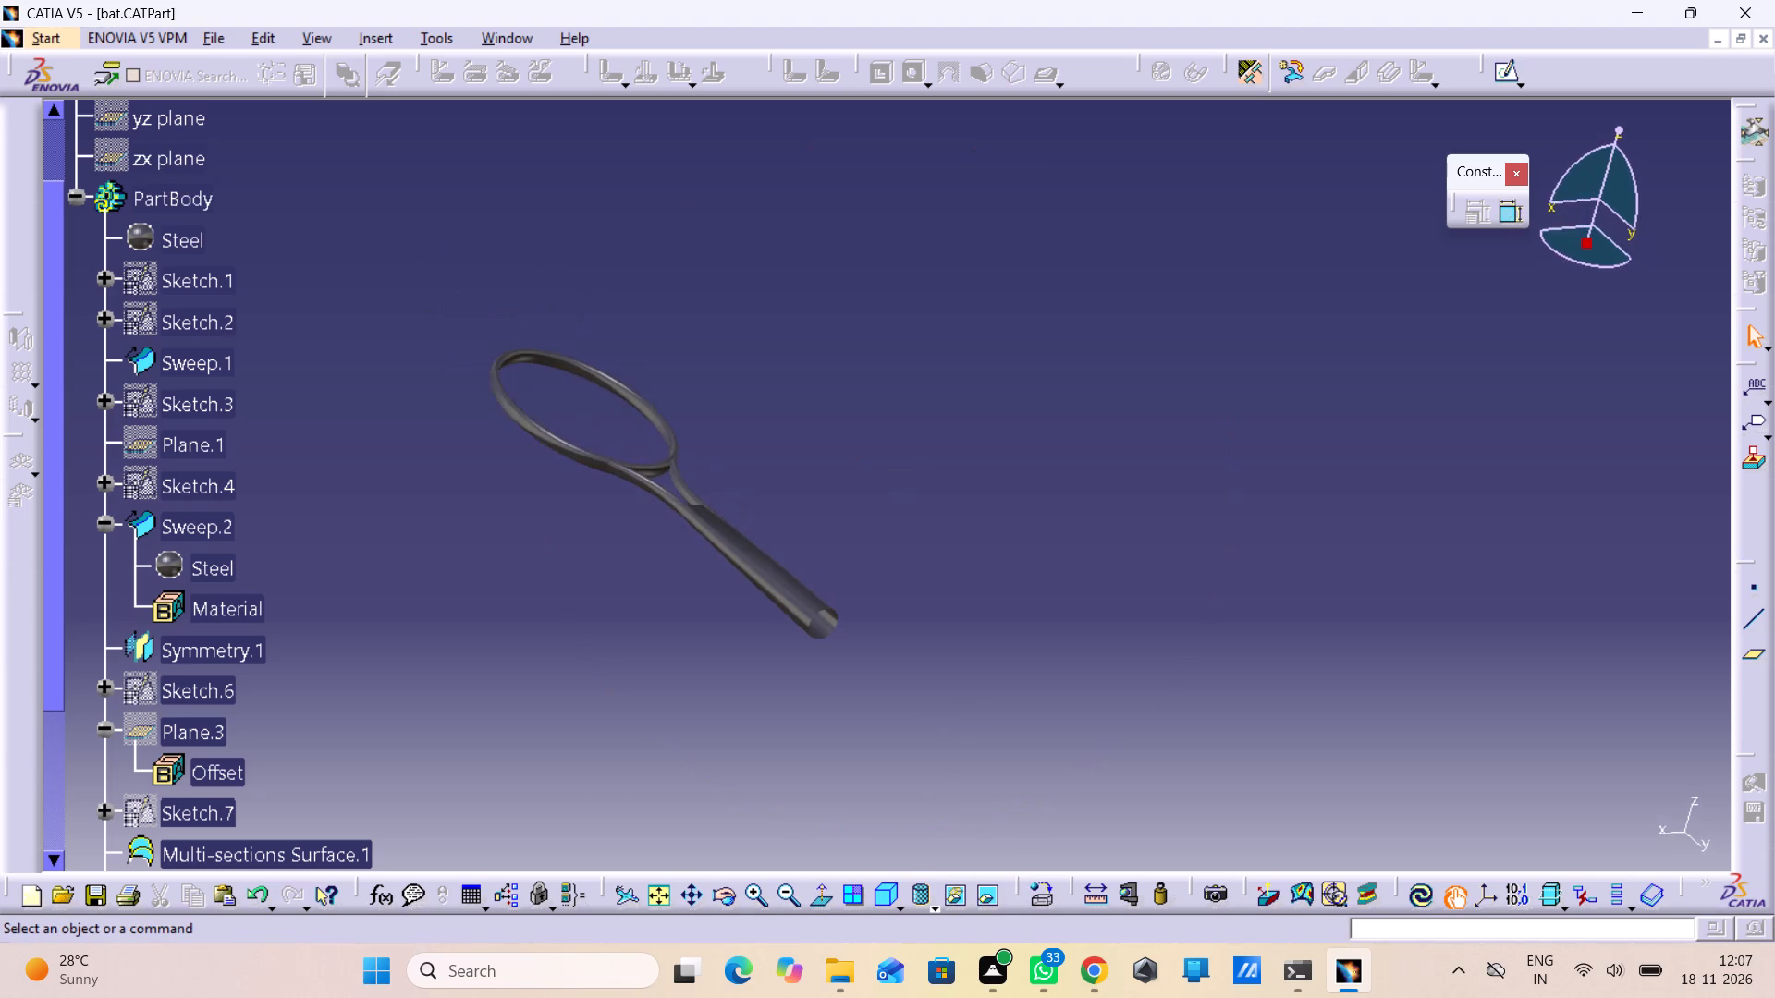
pyautogui.moveTo(891, 677); pyautogui.dragTo(890, 677, button='middle')
pyautogui.moveTo(891, 677); pyautogui.dragTo(890, 677, button='right')
pyautogui.moveTo(882, 676); pyautogui.dragTo(696, 536, button='middle')
pyautogui.moveTo(882, 676); pyautogui.dragTo(696, 536, button='right')
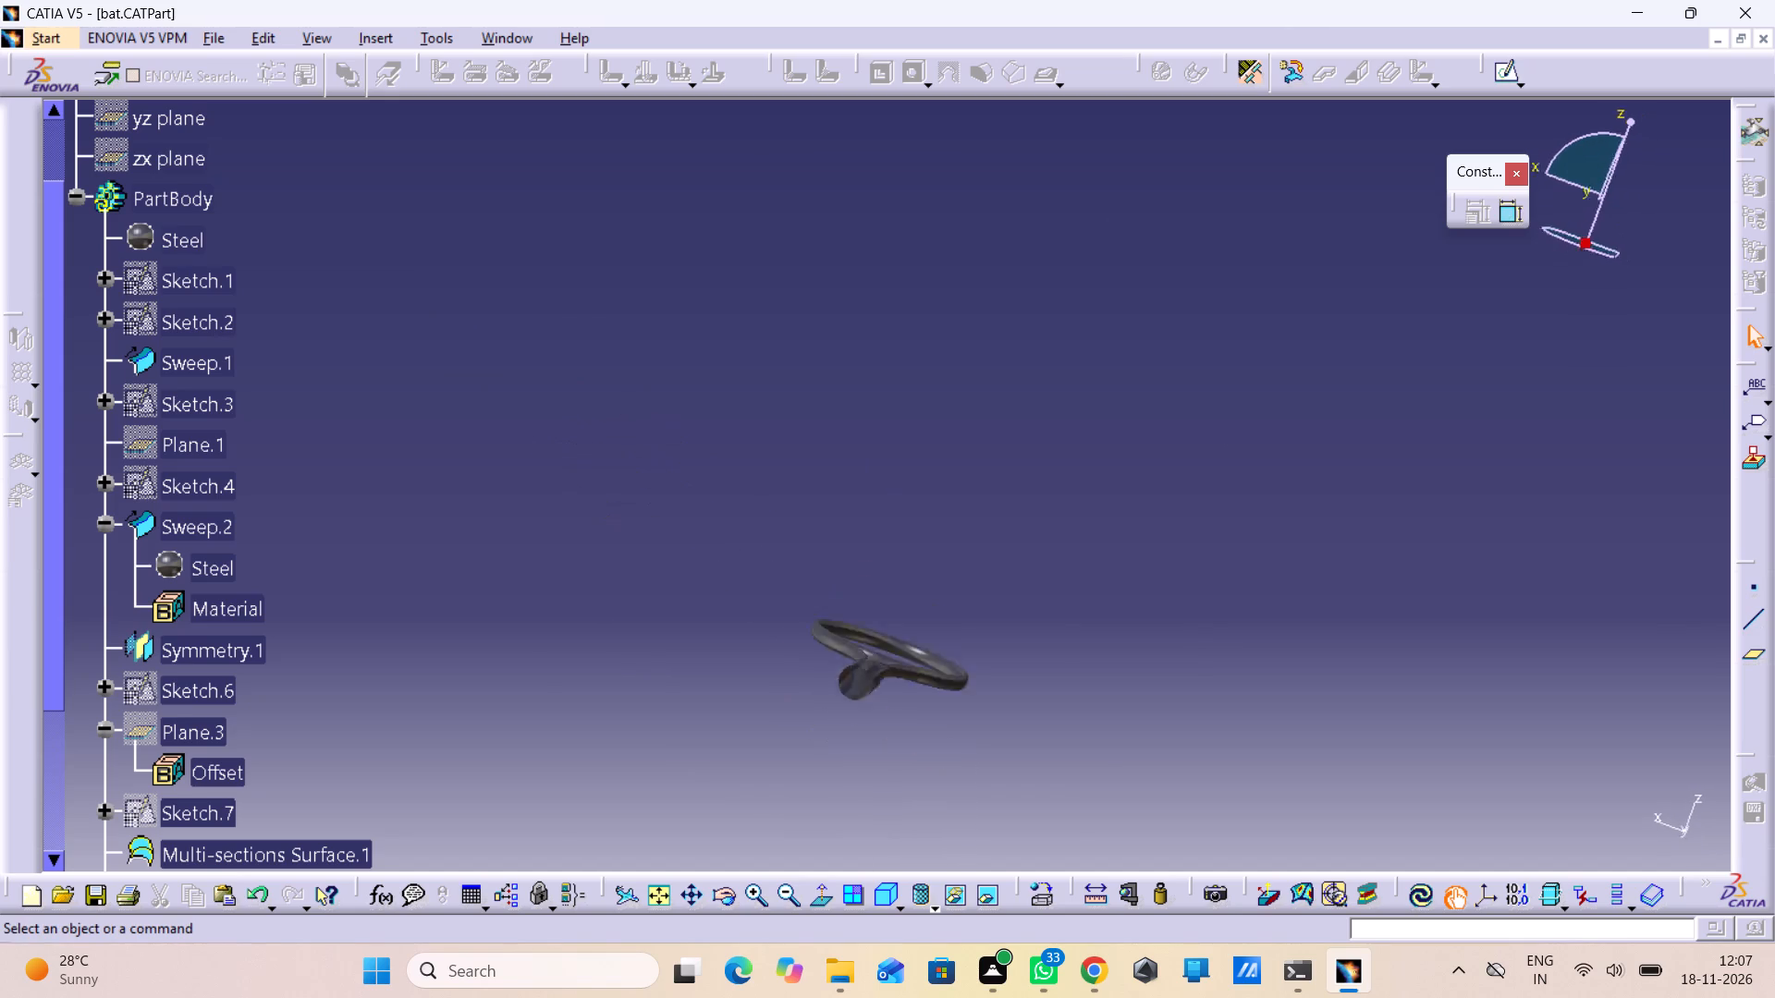
pyautogui.moveTo(696, 536); pyautogui.dragTo(697, 550, button='middle')
pyautogui.moveTo(696, 536); pyautogui.dragTo(697, 550, button='right')
pyautogui.moveTo(721, 693); pyautogui.dragTo(671, 498, button='middle')
pyautogui.rightClick(721, 693)
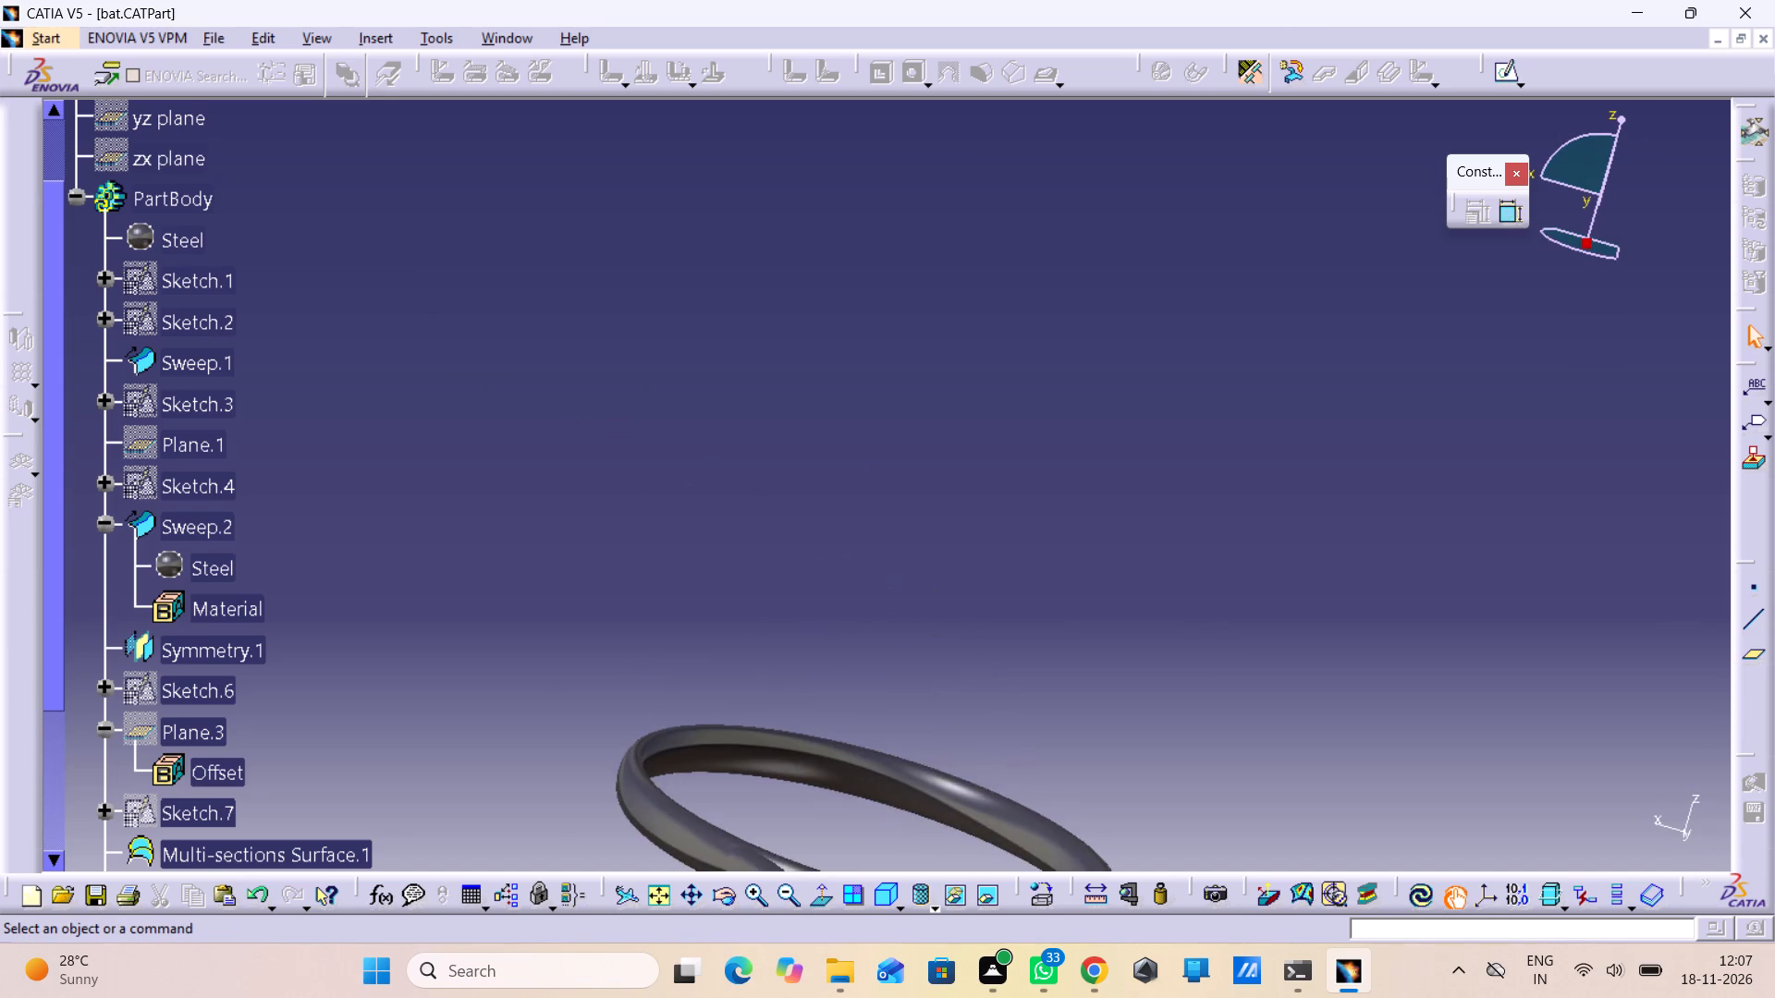
pyautogui.moveTo(750, 614); pyautogui.dragTo(941, 130, button='middle')
pyautogui.moveTo(974, 274); pyautogui.dragTo(995, 390, button='middle')
pyautogui.rightClick(974, 274)
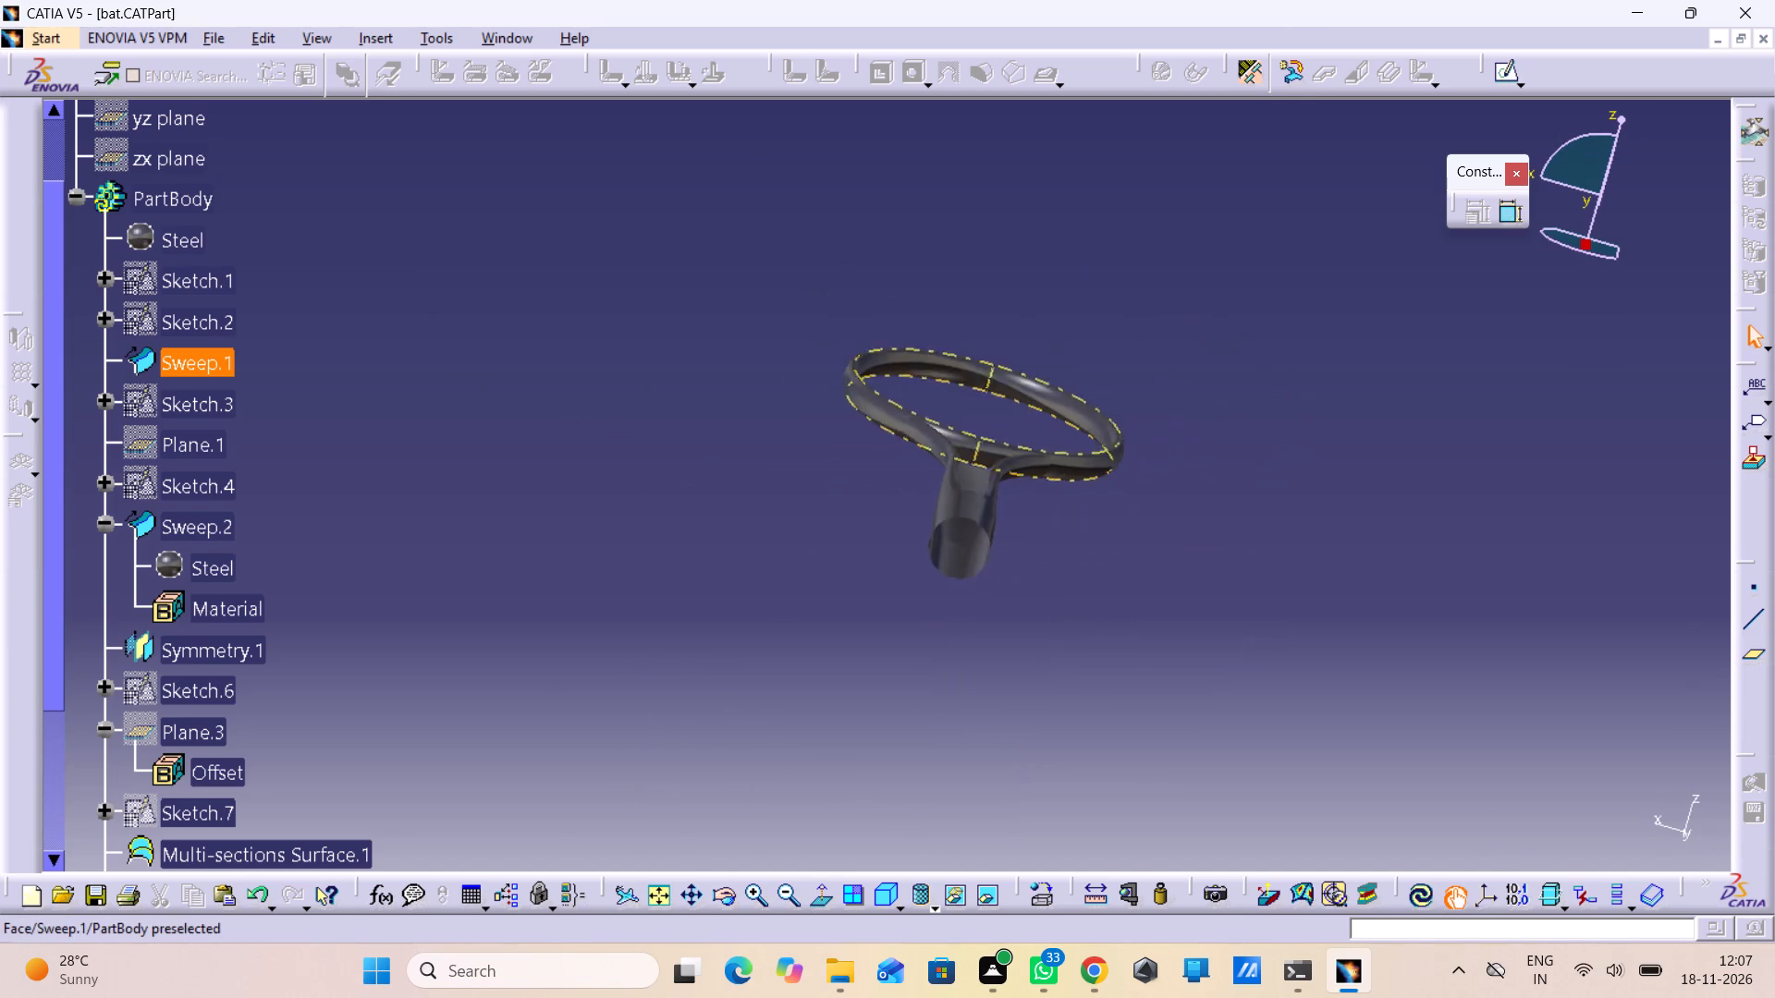
pyautogui.moveTo(995, 390); pyautogui.dragTo(1011, 471, button='middle')
pyautogui.moveTo(833, 507); pyautogui.dragTo(885, 659, button='middle')
pyautogui.moveTo(829, 507); pyautogui.dragTo(885, 659, button='right')
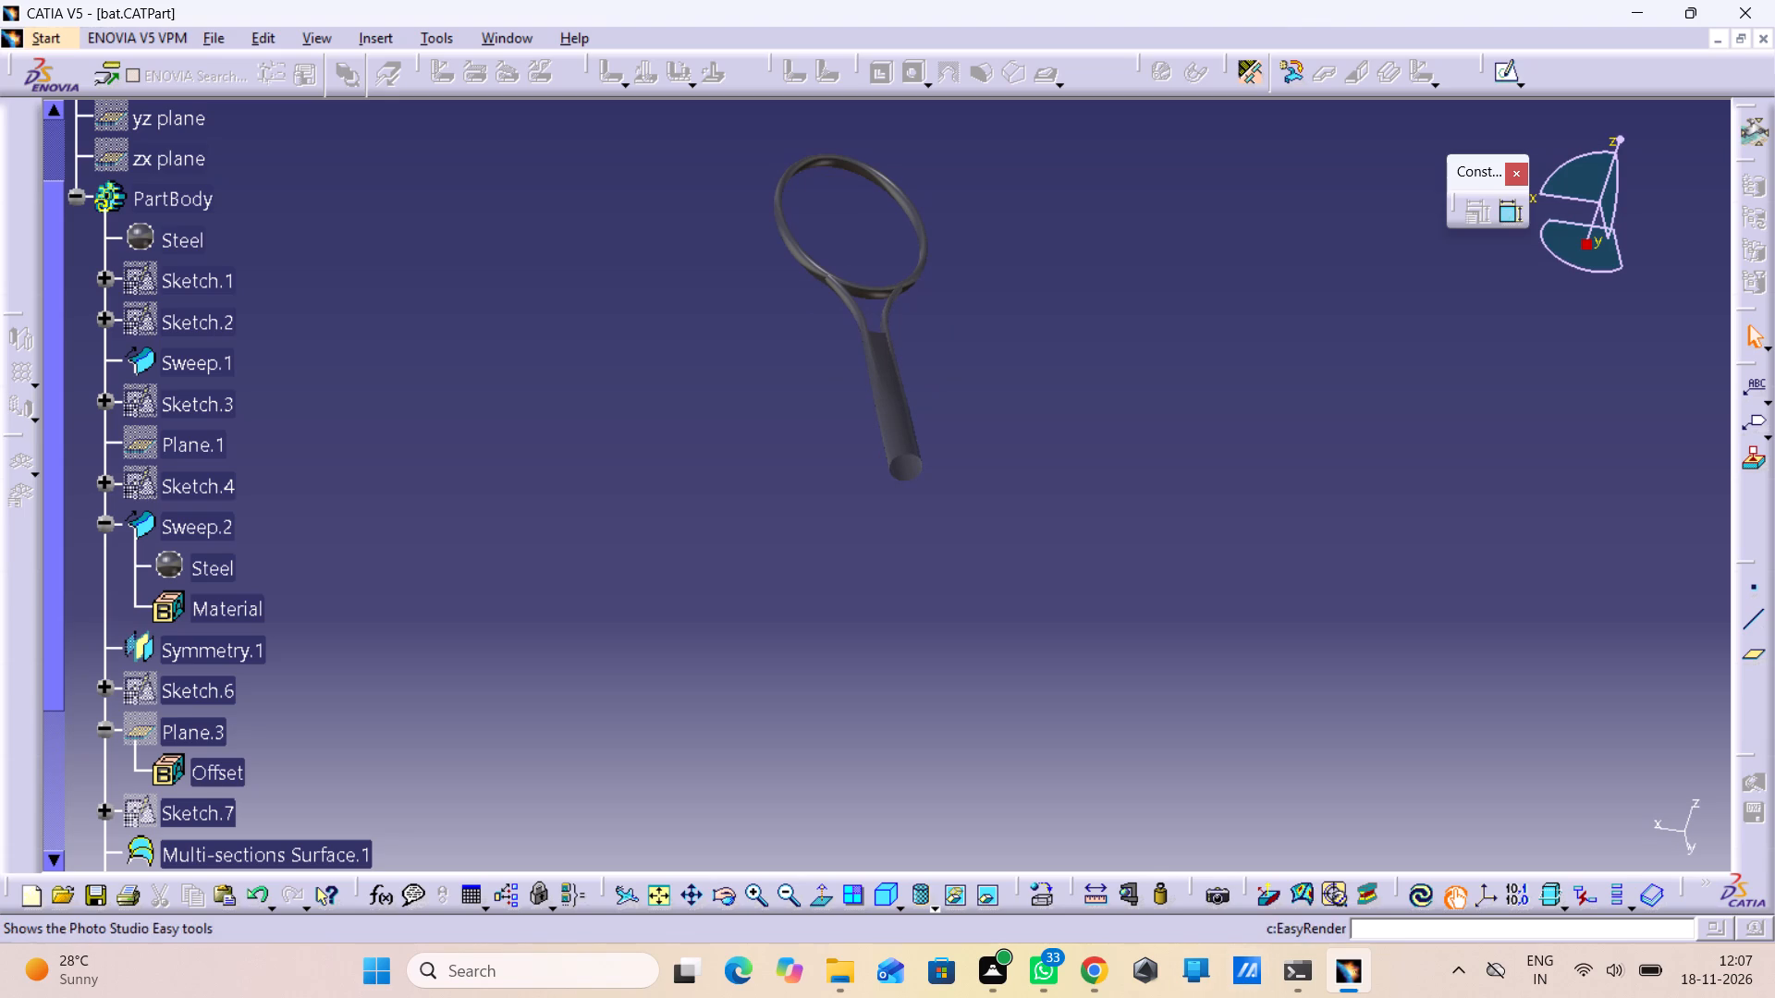
# Apply the Gold material from the Metal family to the PartBody, replacing its Steel material.
pyautogui.click(1037, 900)
pyautogui.click(1140, 258)
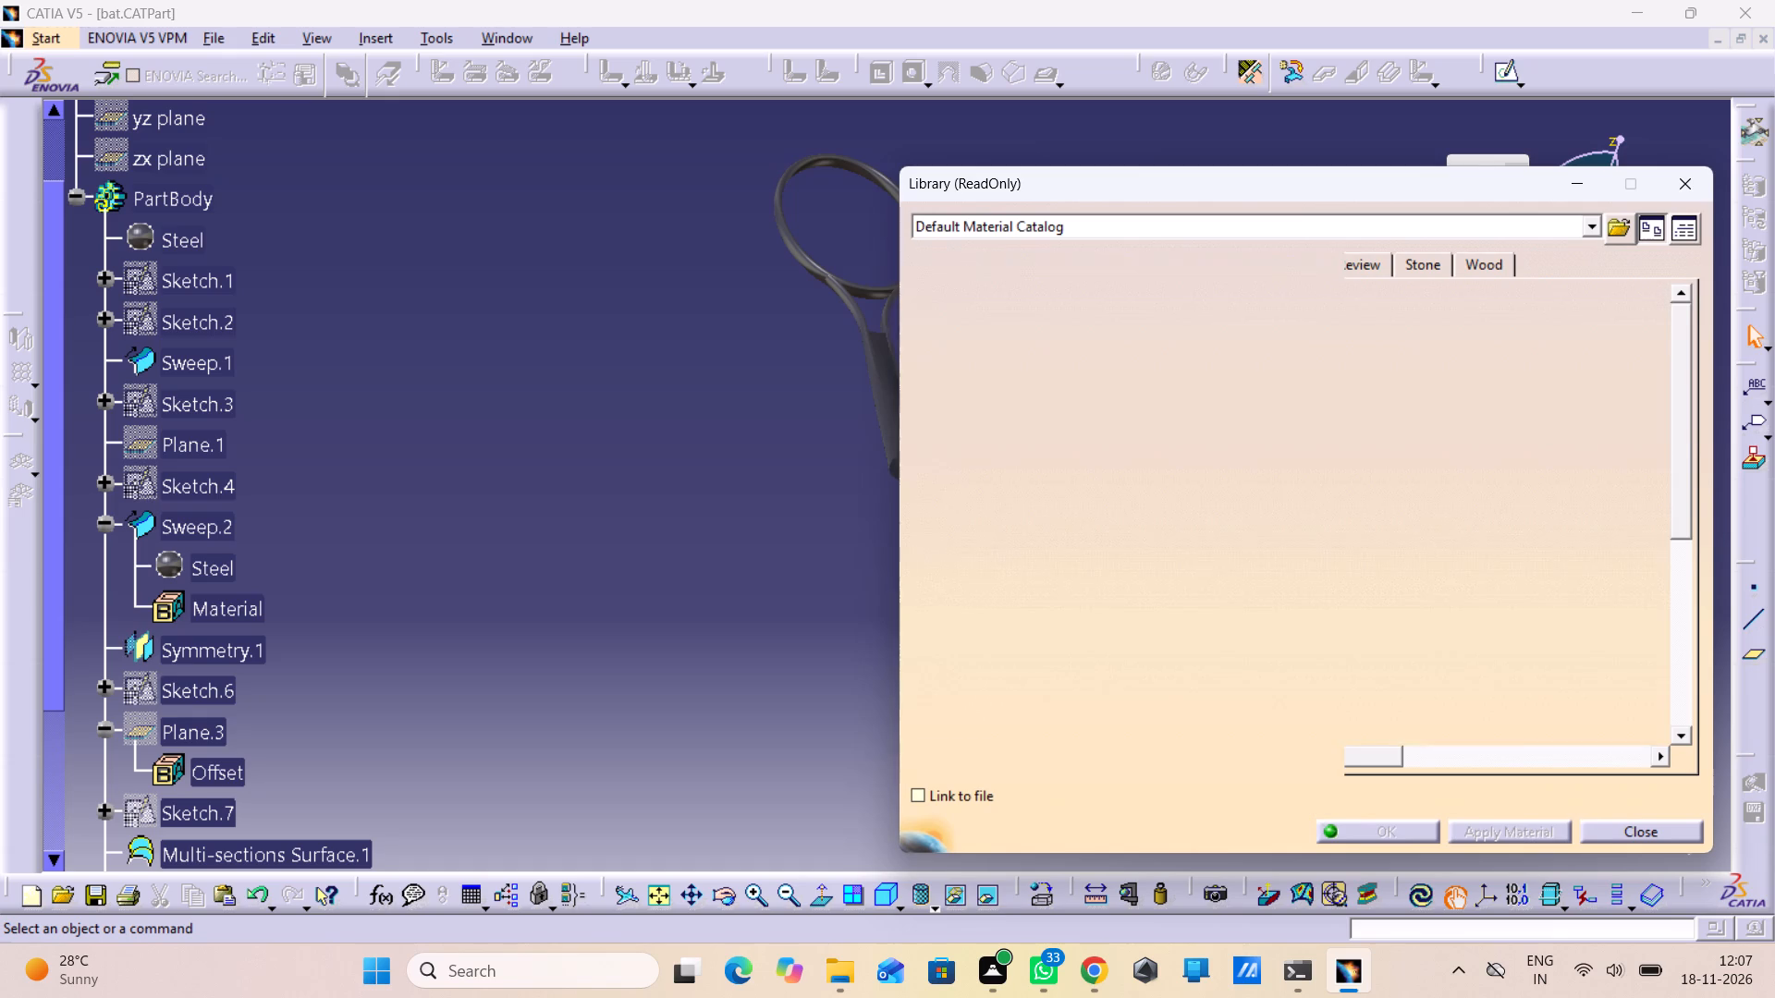
pyautogui.scroll(-1, 1310, 412)
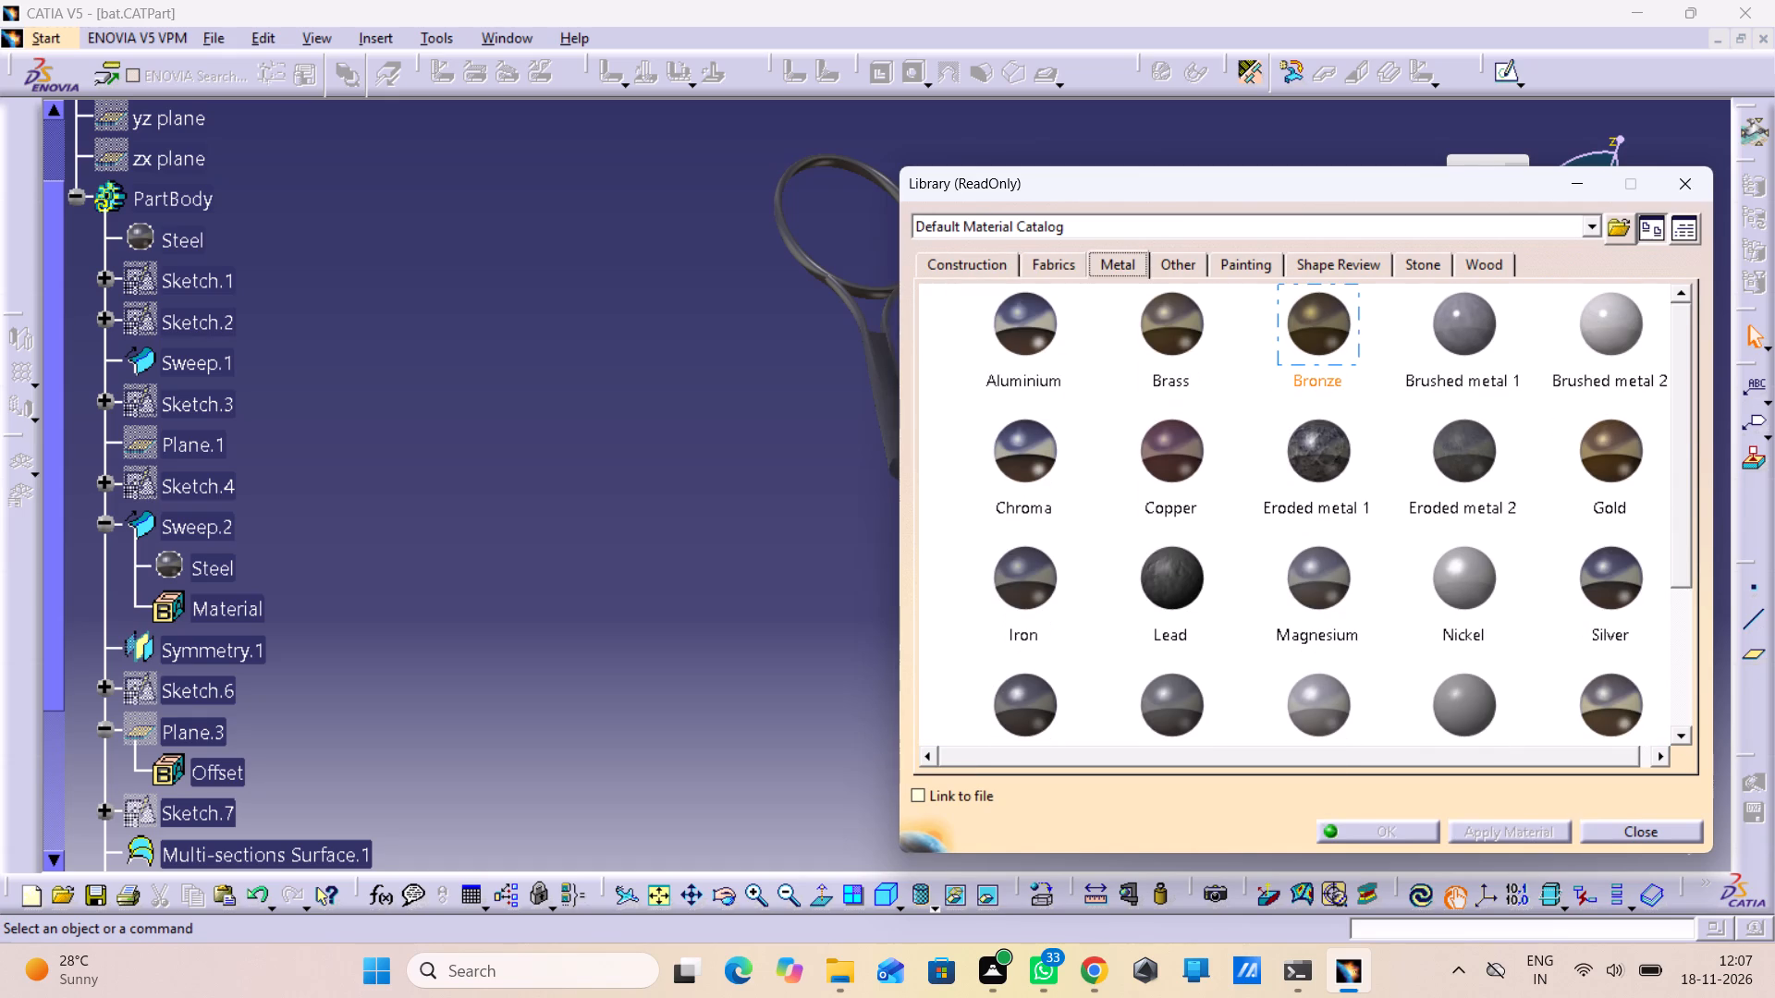
pyautogui.scroll(-1, 1302, 550)
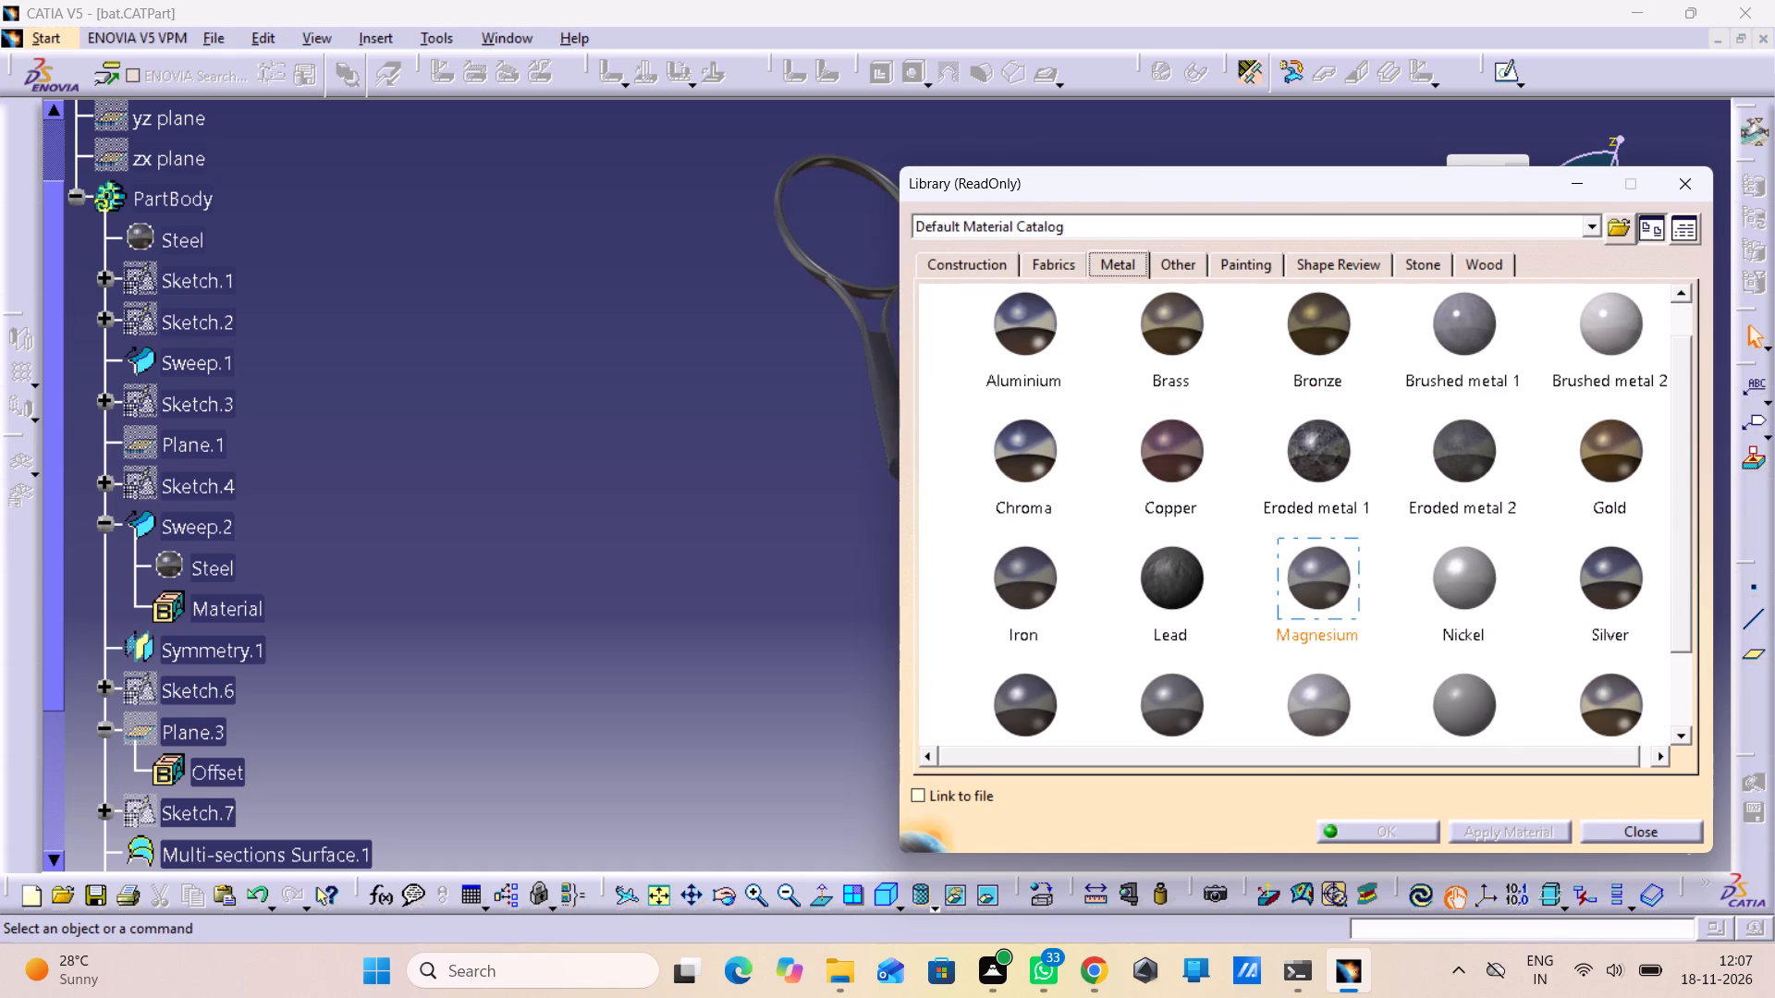
pyautogui.click(1625, 416)
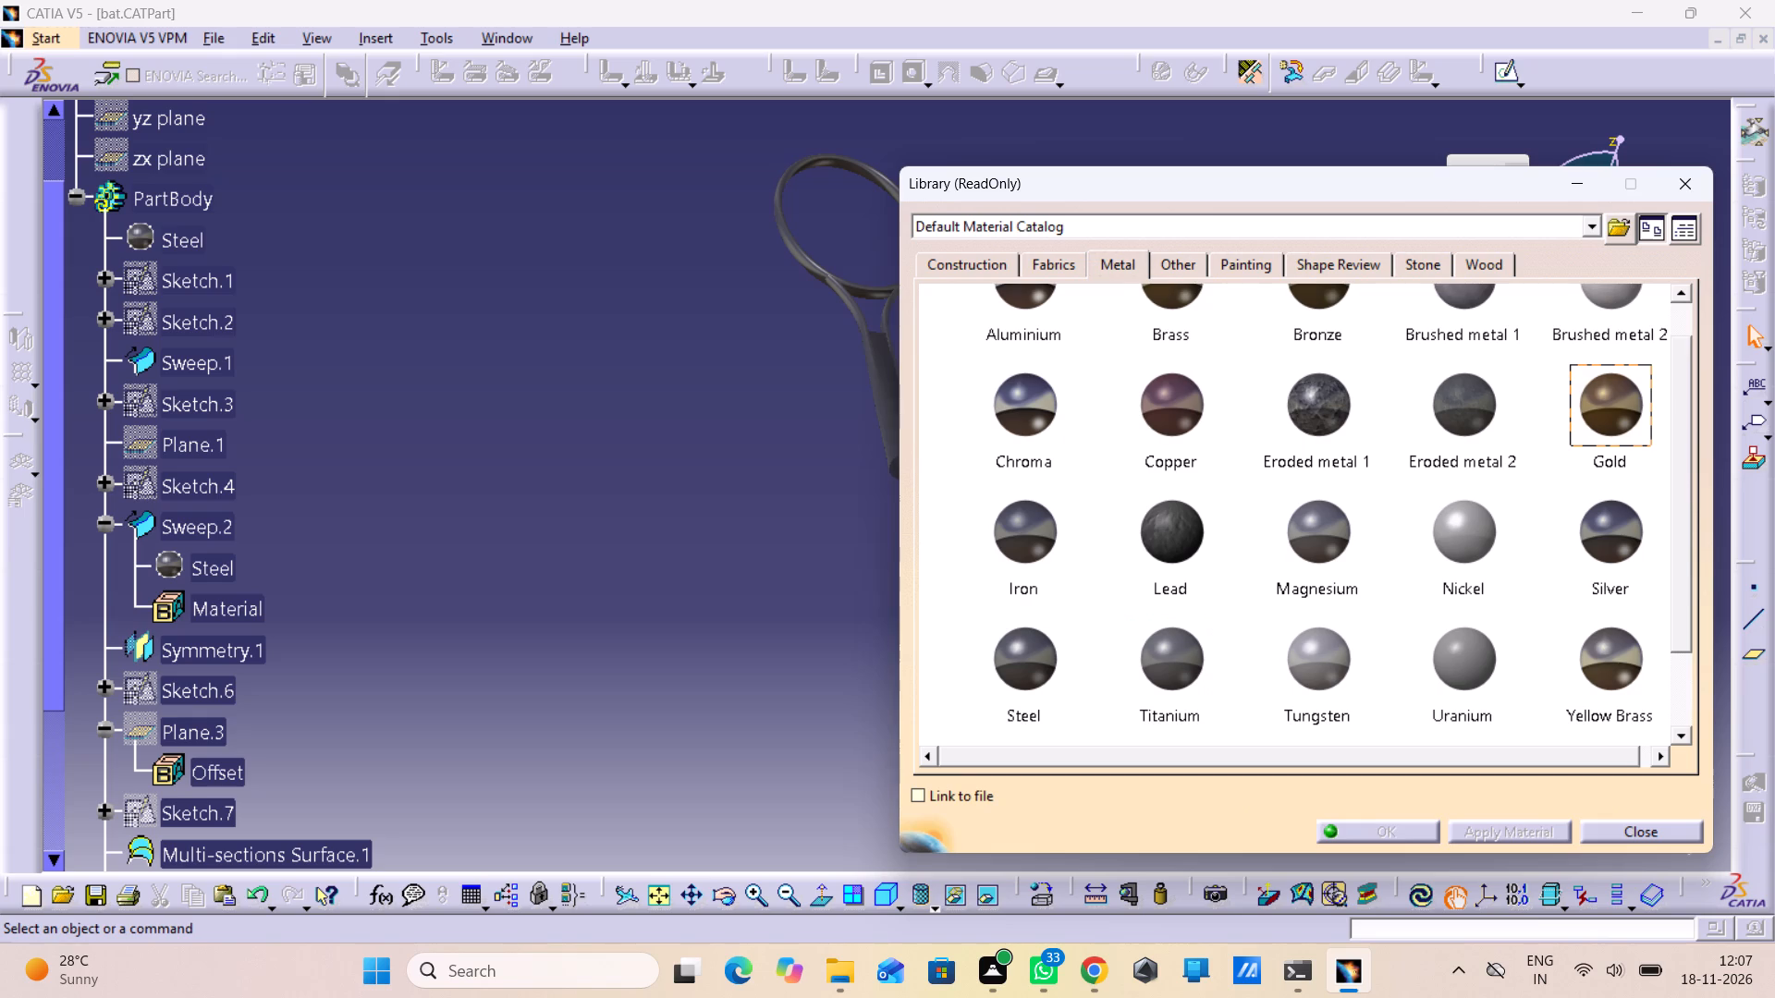
pyautogui.click(116, 195)
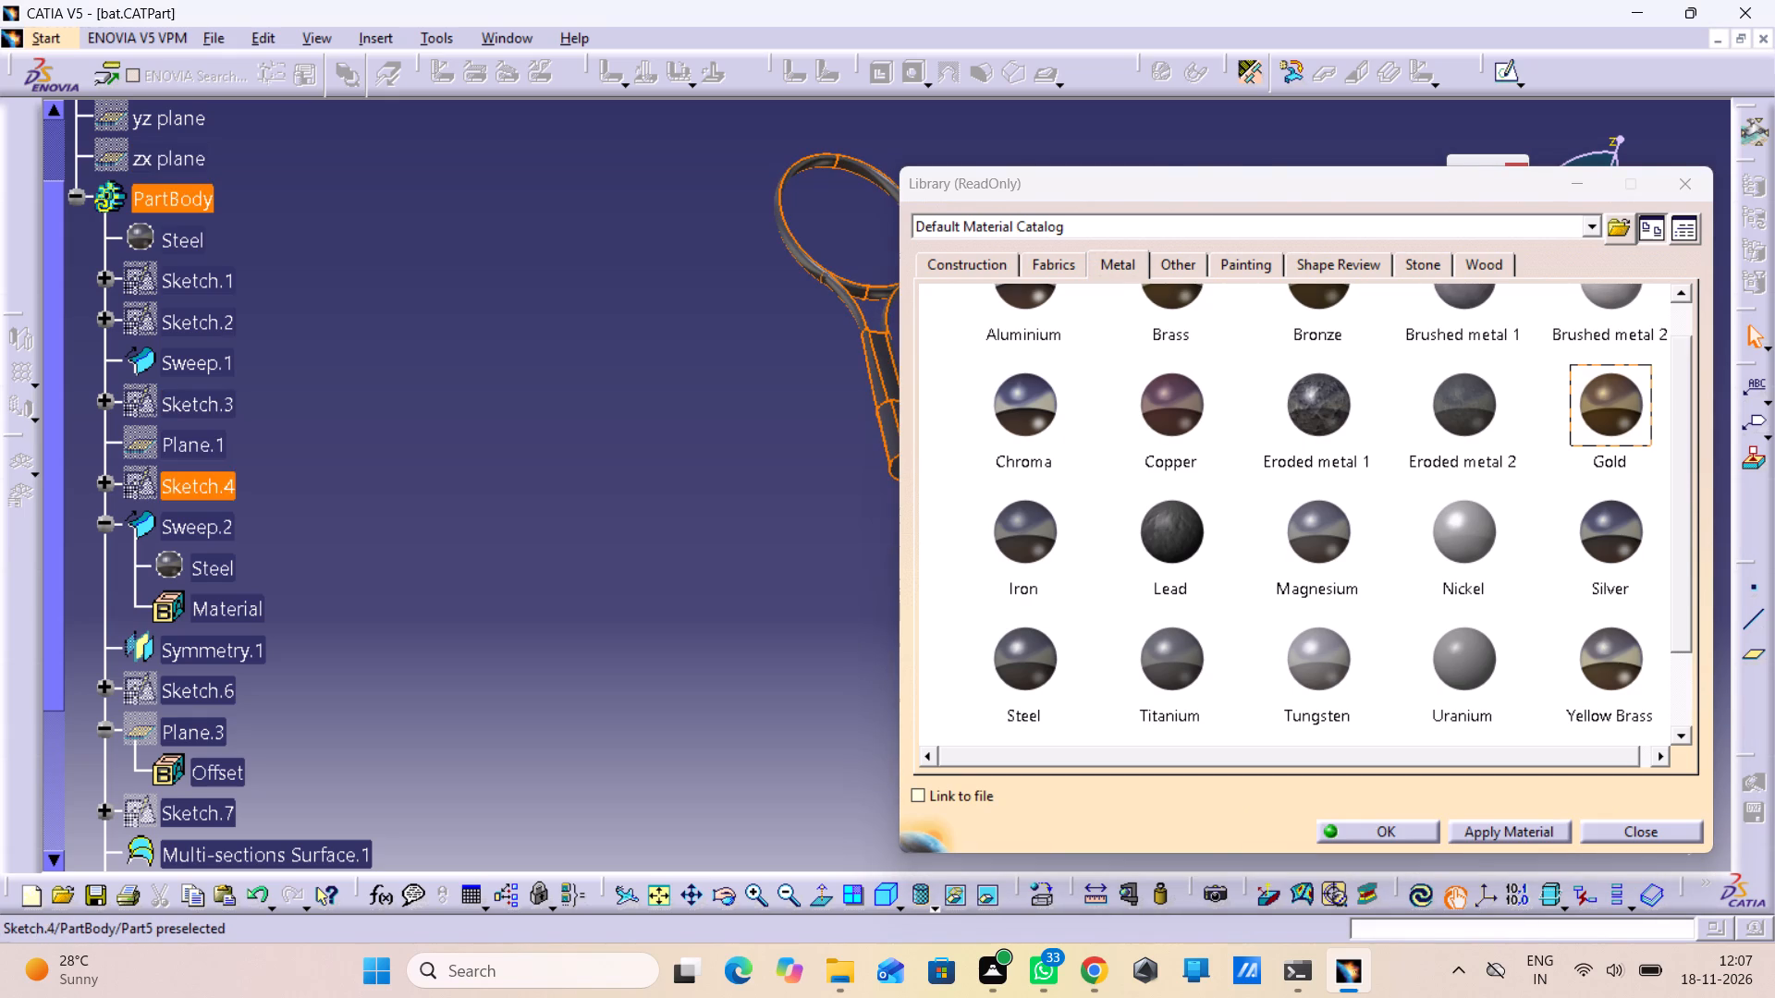
pyautogui.press('0')
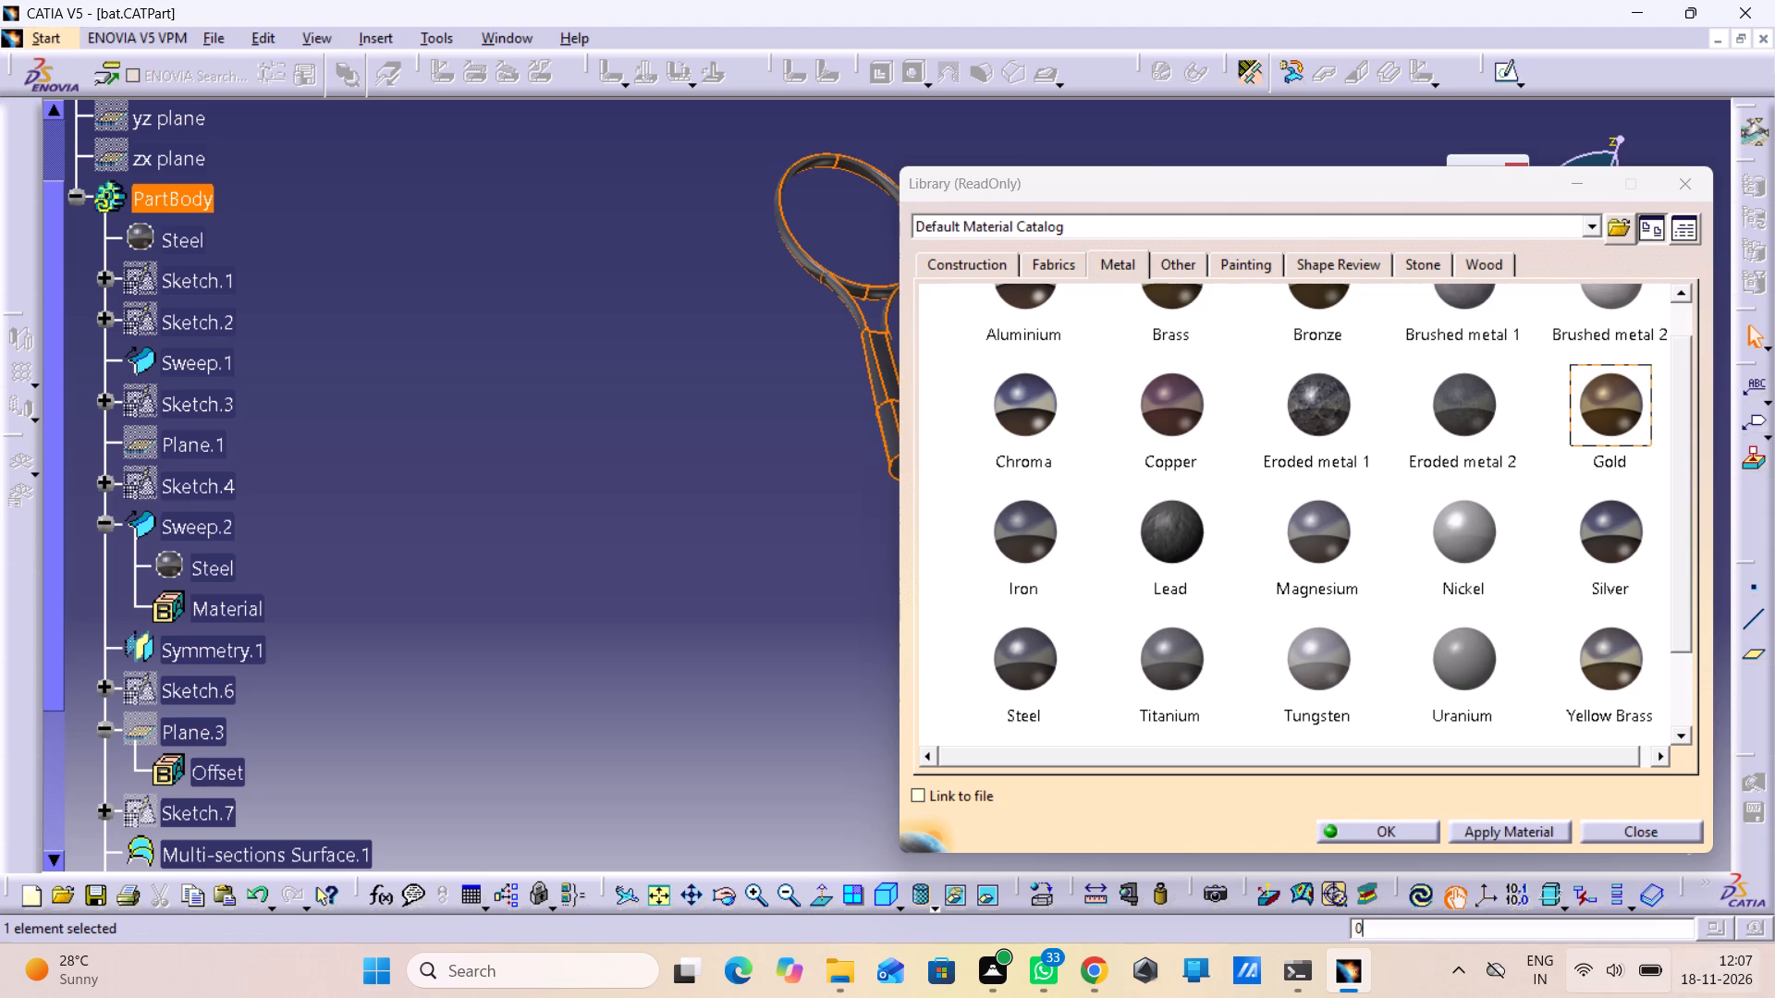
pyautogui.click(1525, 842)
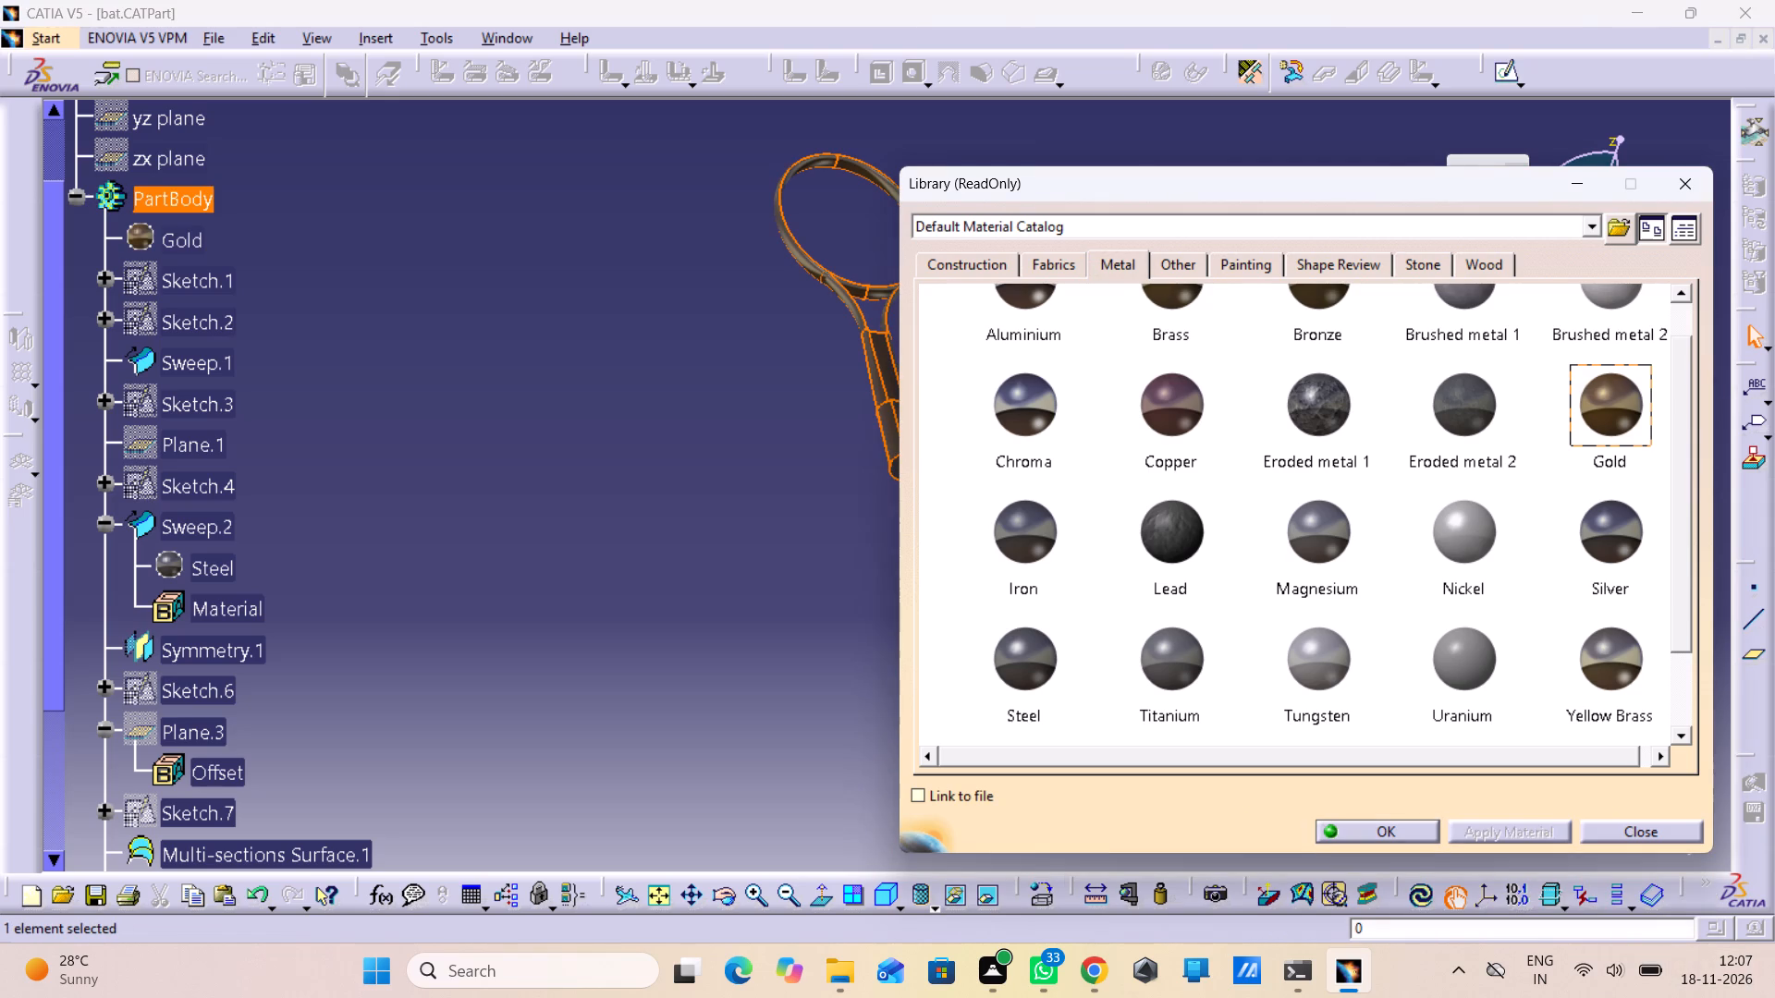
pyautogui.click(1379, 827)
pyautogui.click(606, 578)
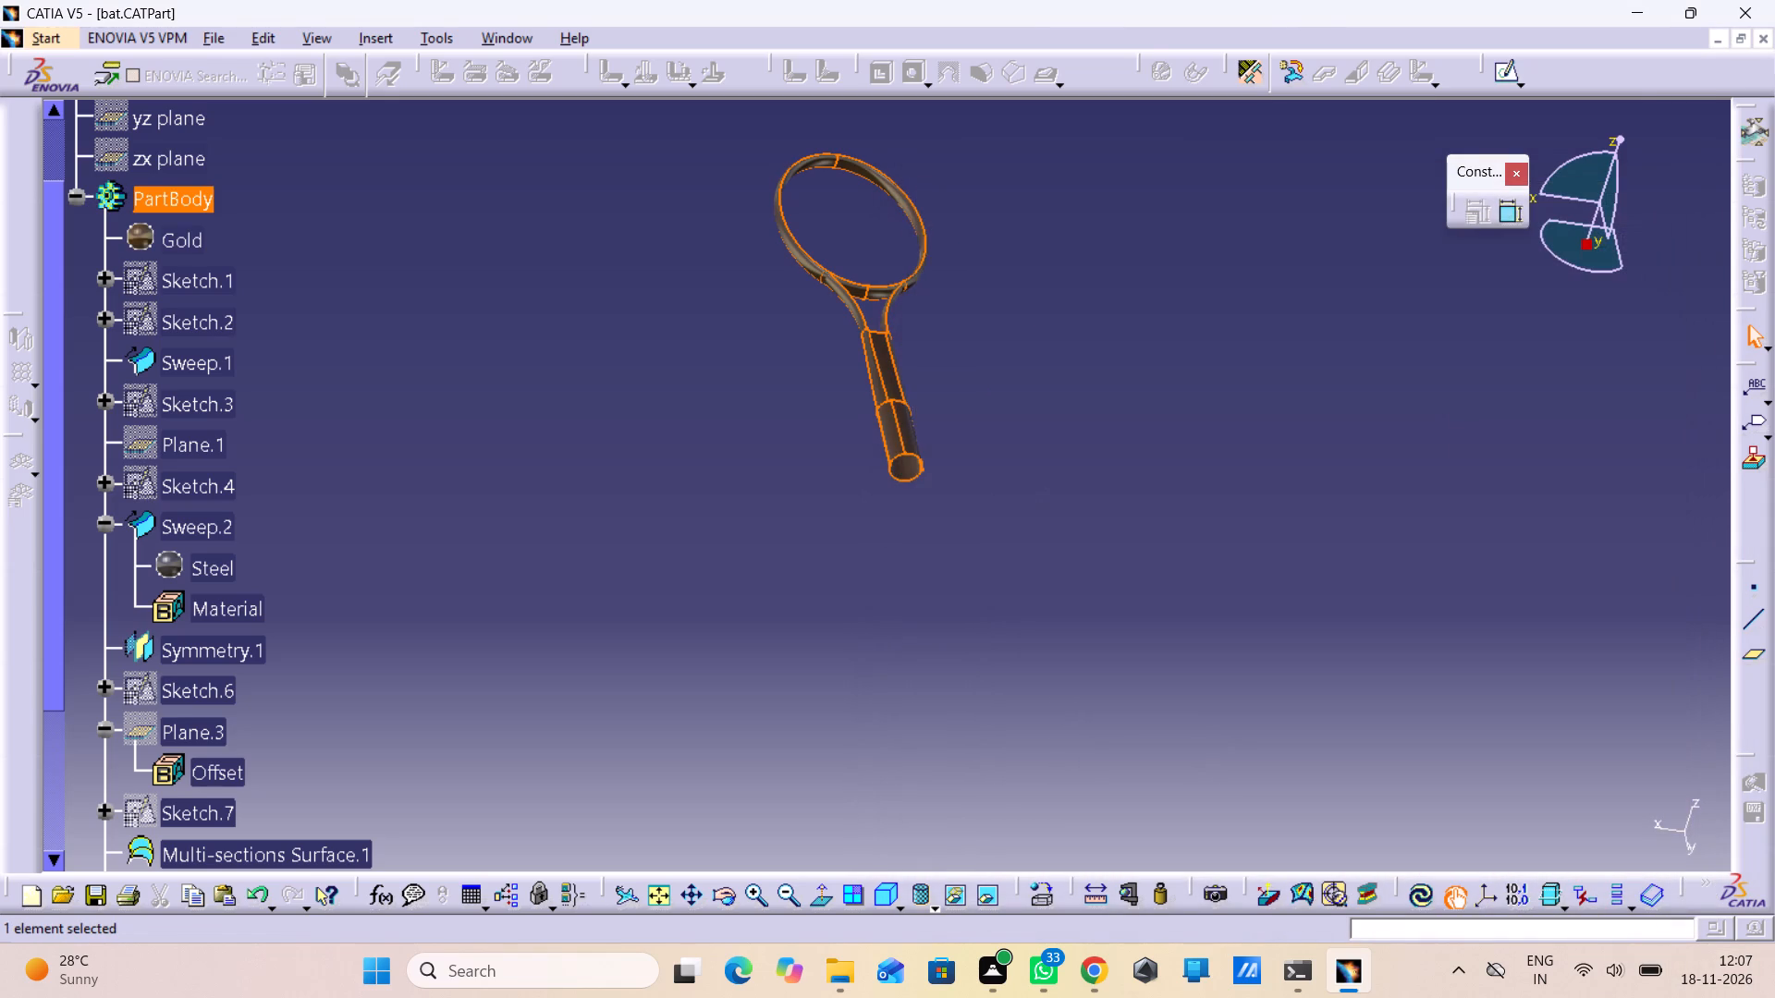
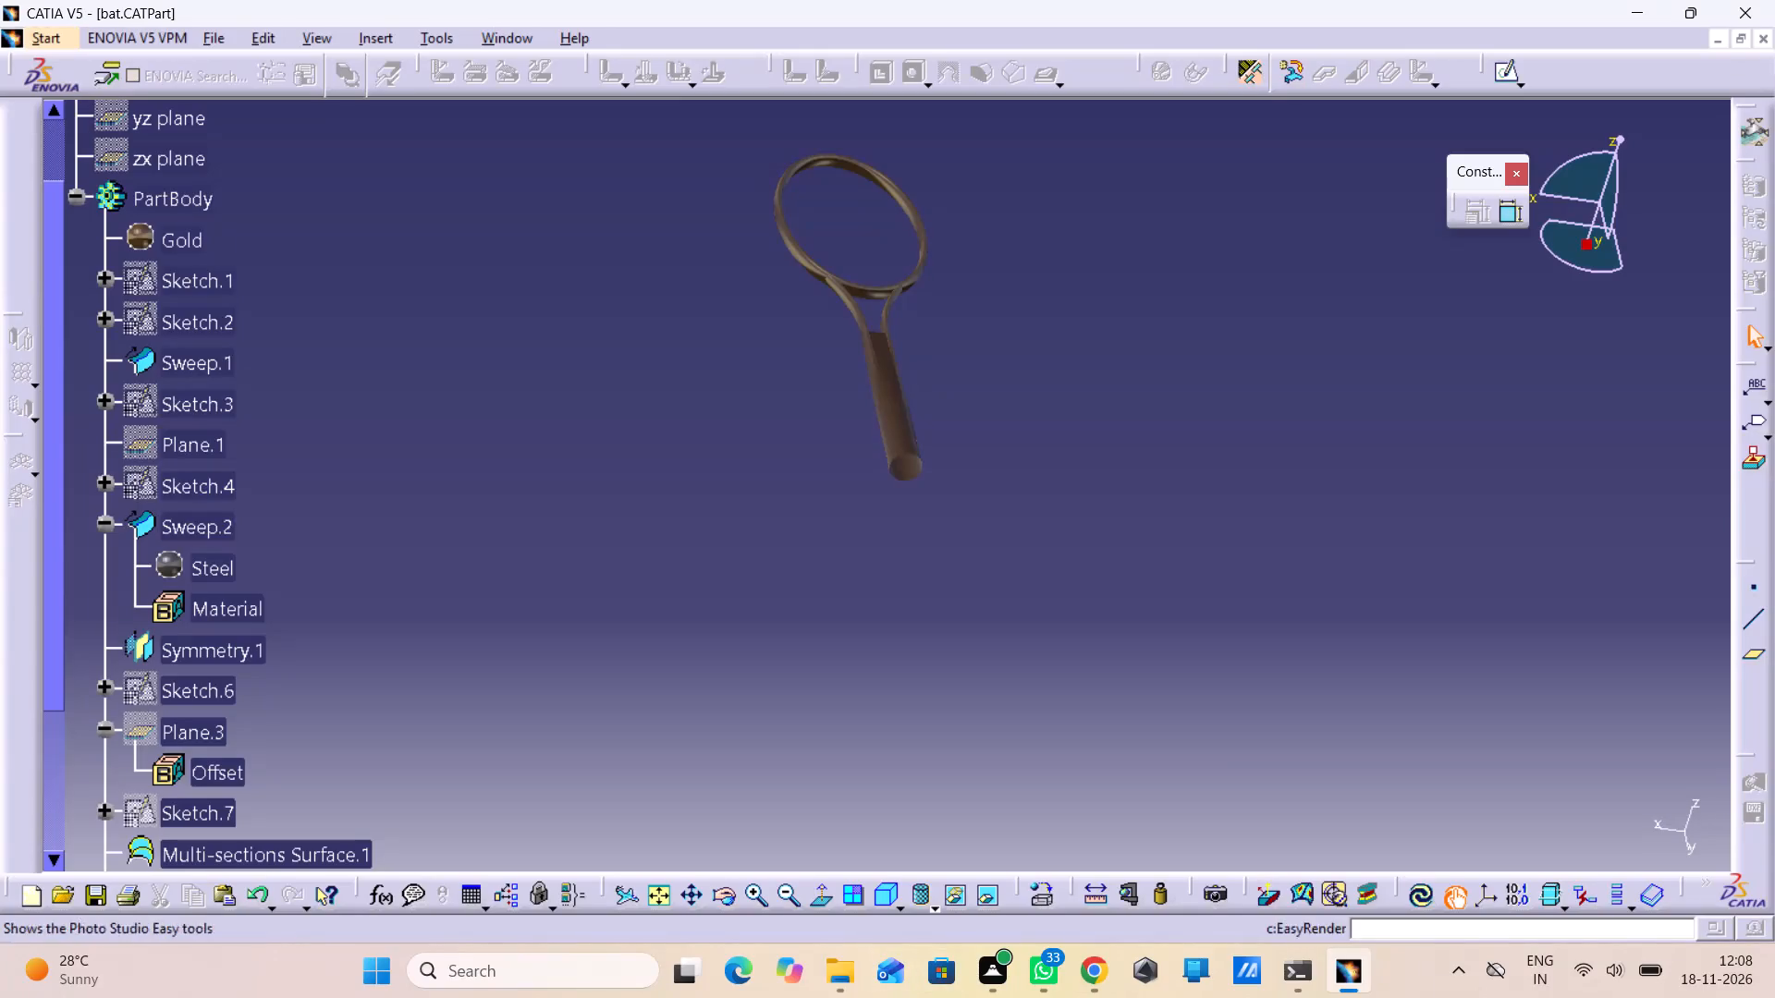
# Close bat.CATPart and save its changes.
pyautogui.click(1765, 34)
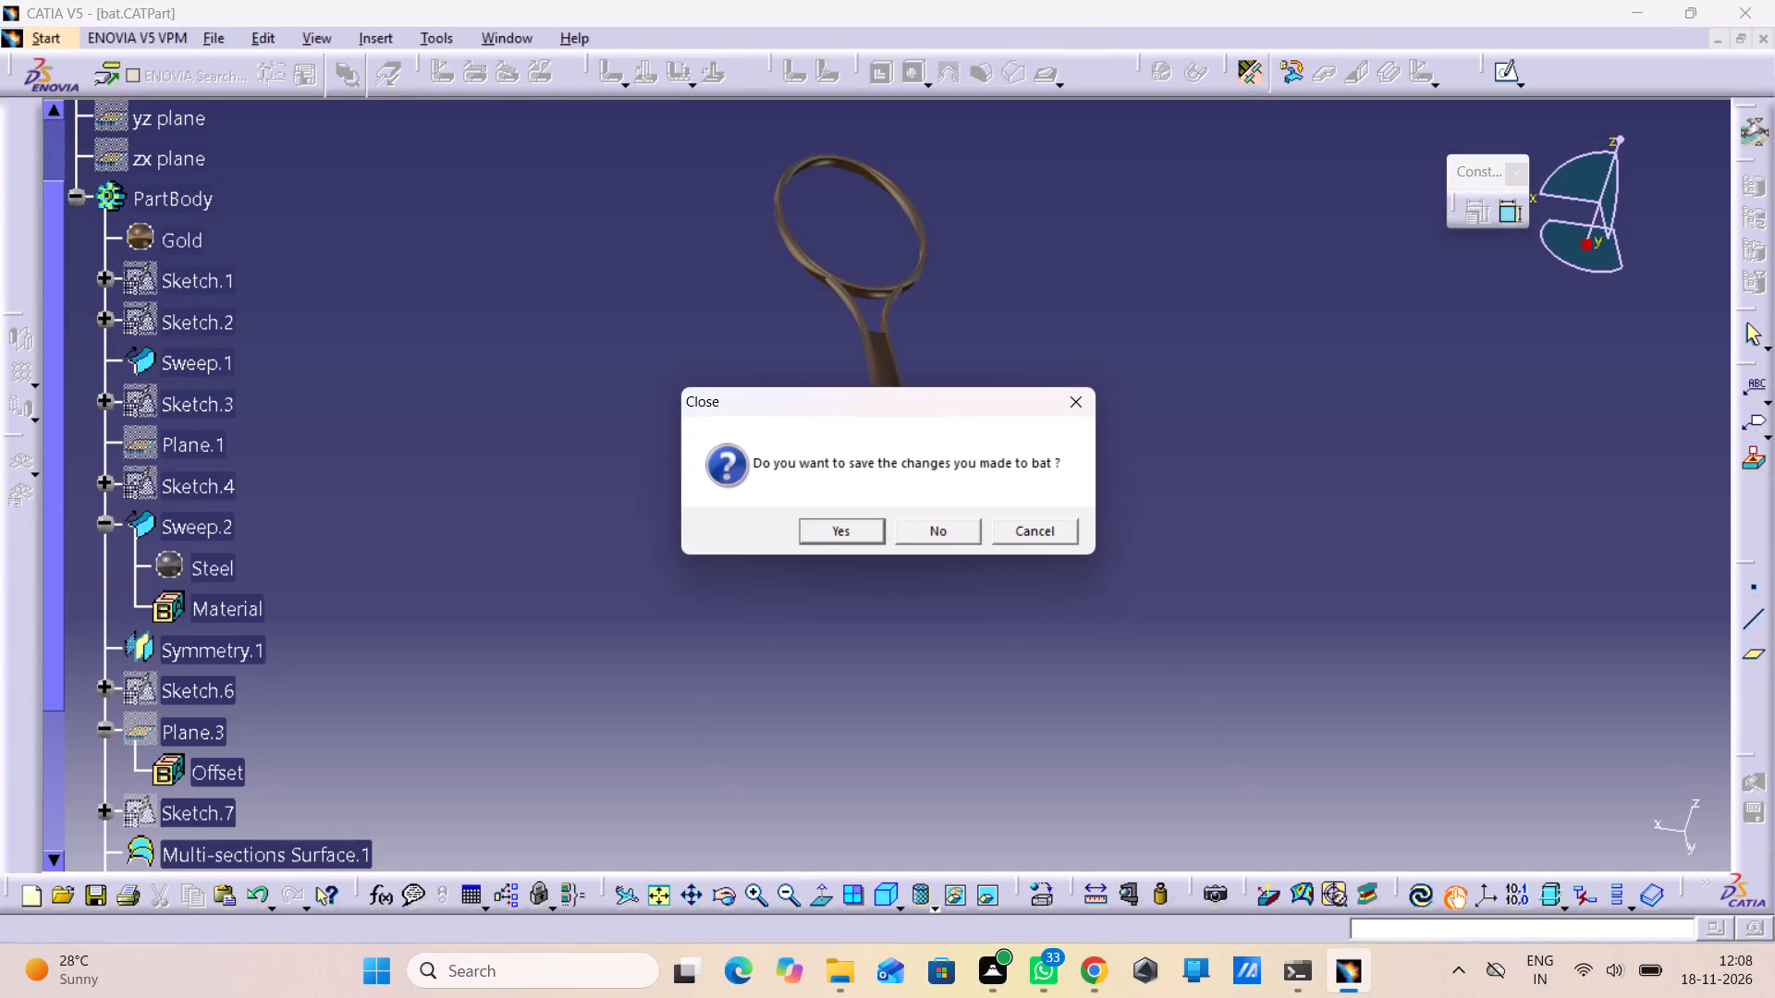
pyautogui.click(856, 530)
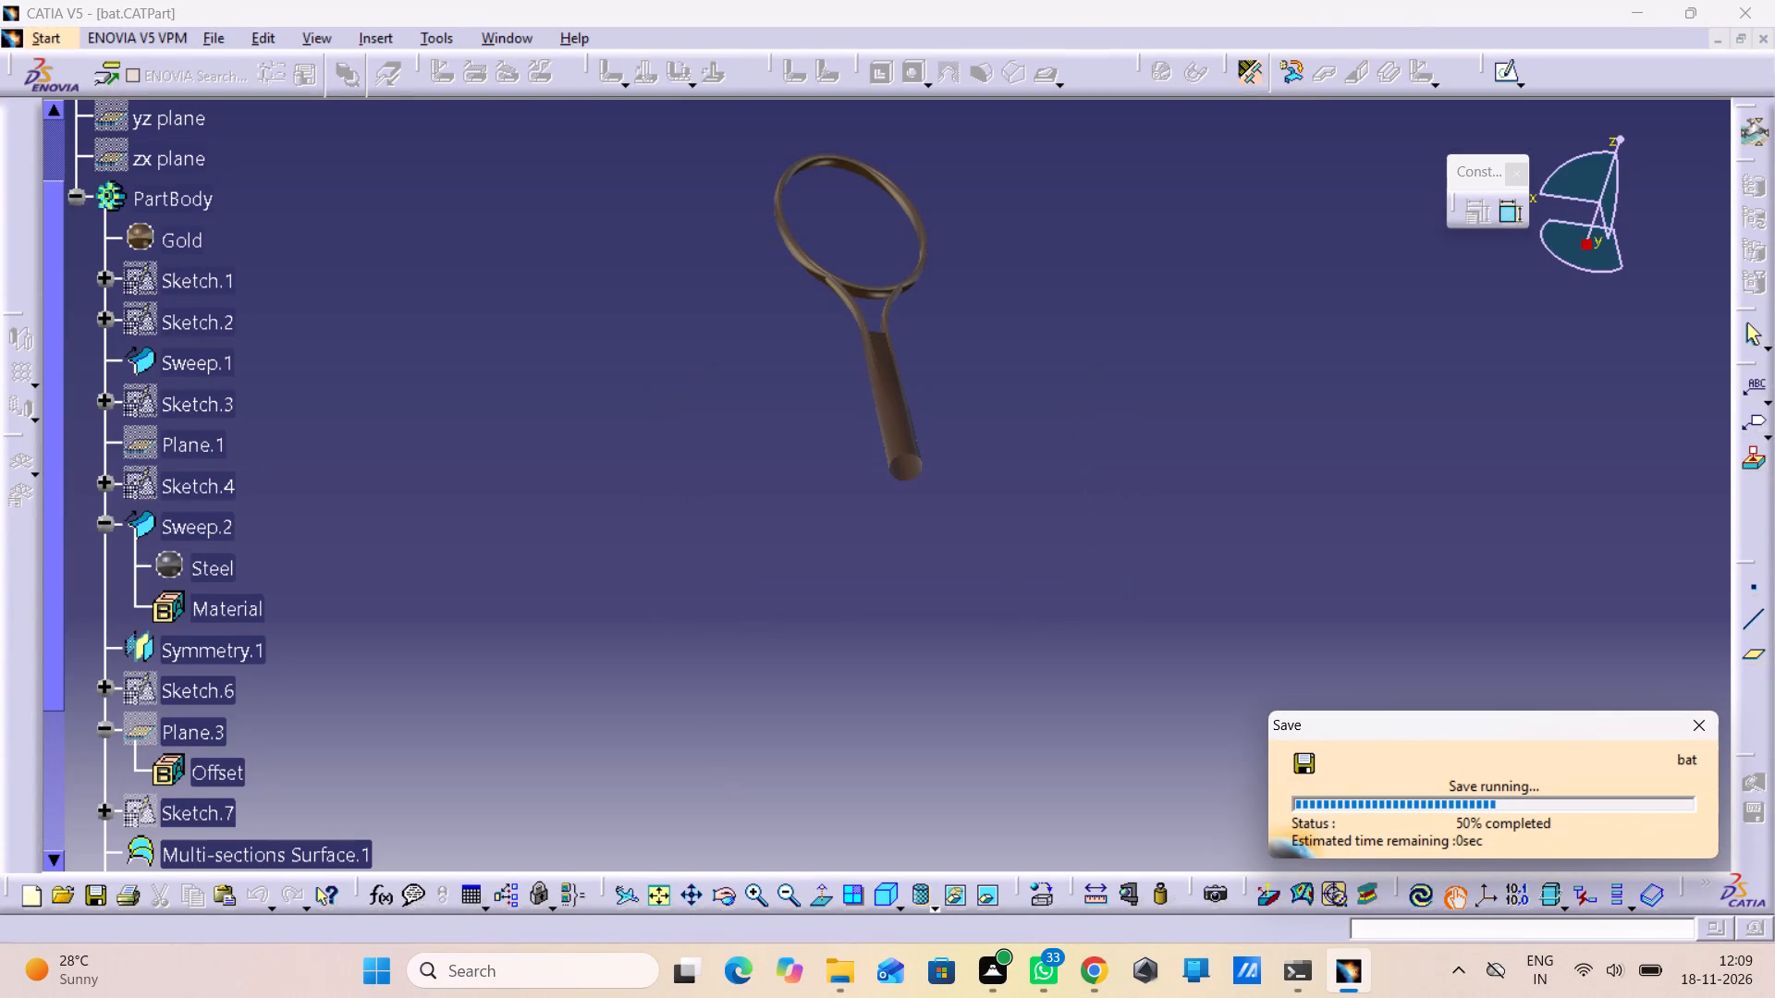
# Close Product1 and discard its changes.
pyautogui.click(1766, 40)
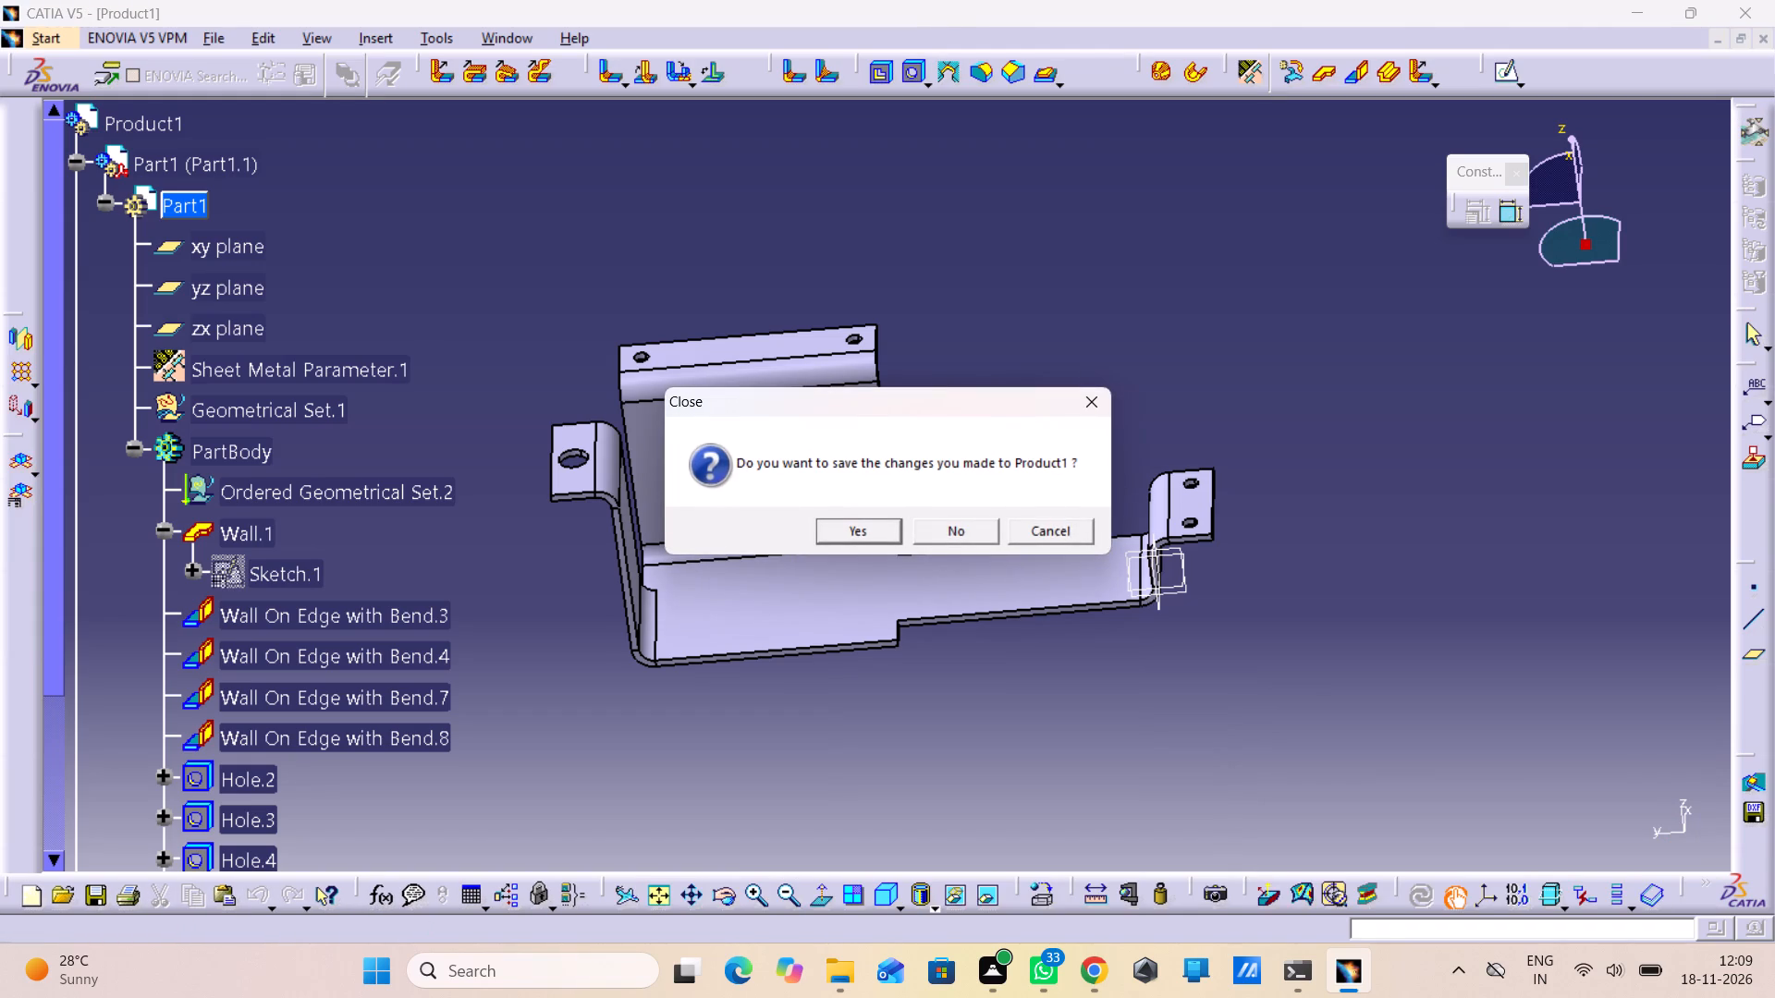
pyautogui.click(897, 533)
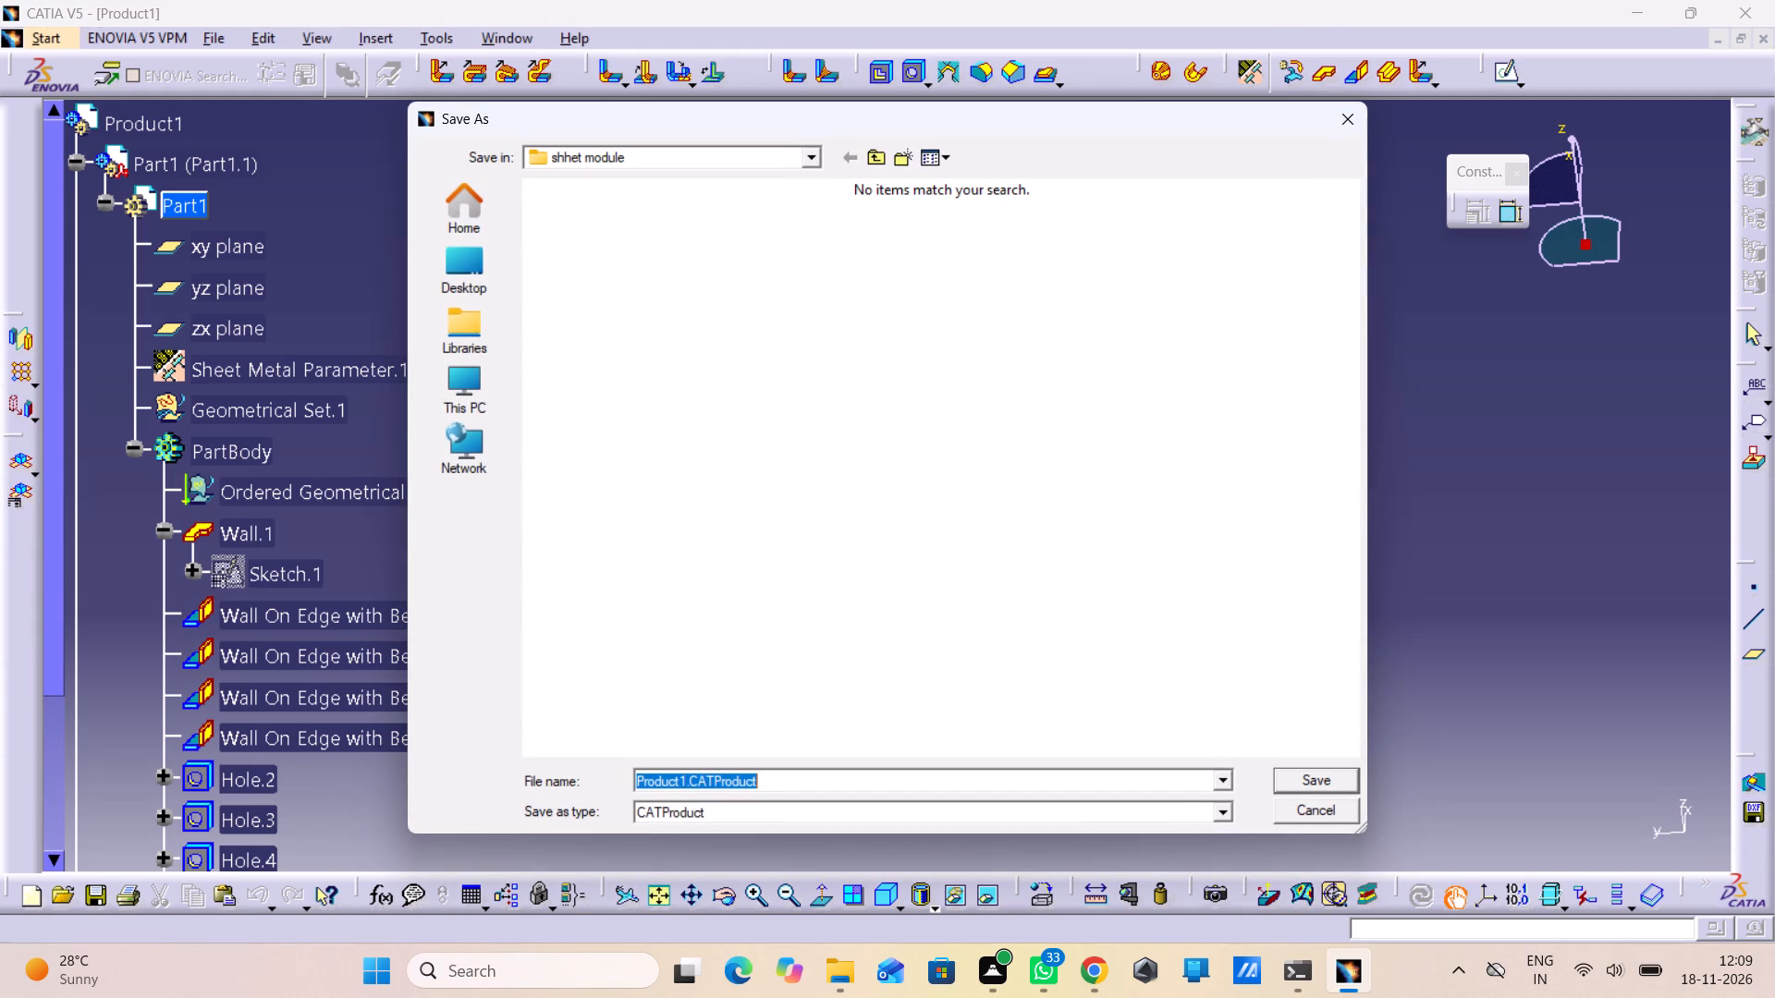
pyautogui.click(1354, 130)
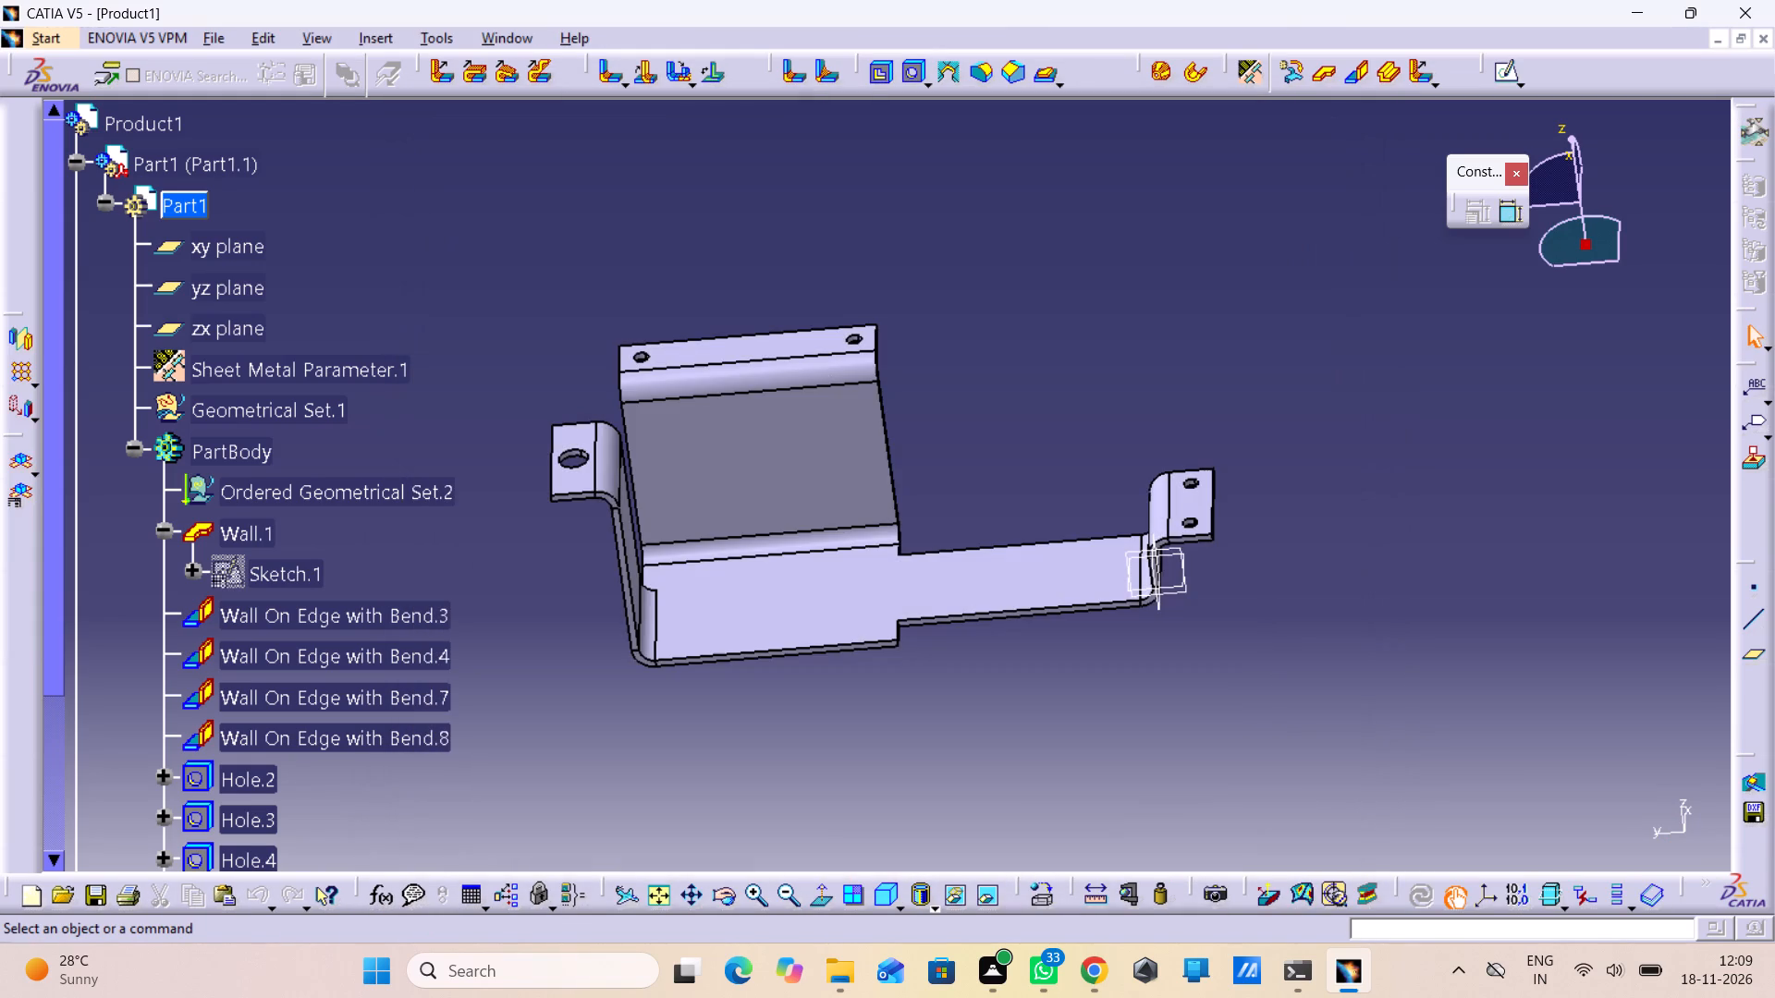
pyautogui.click(1763, 43)
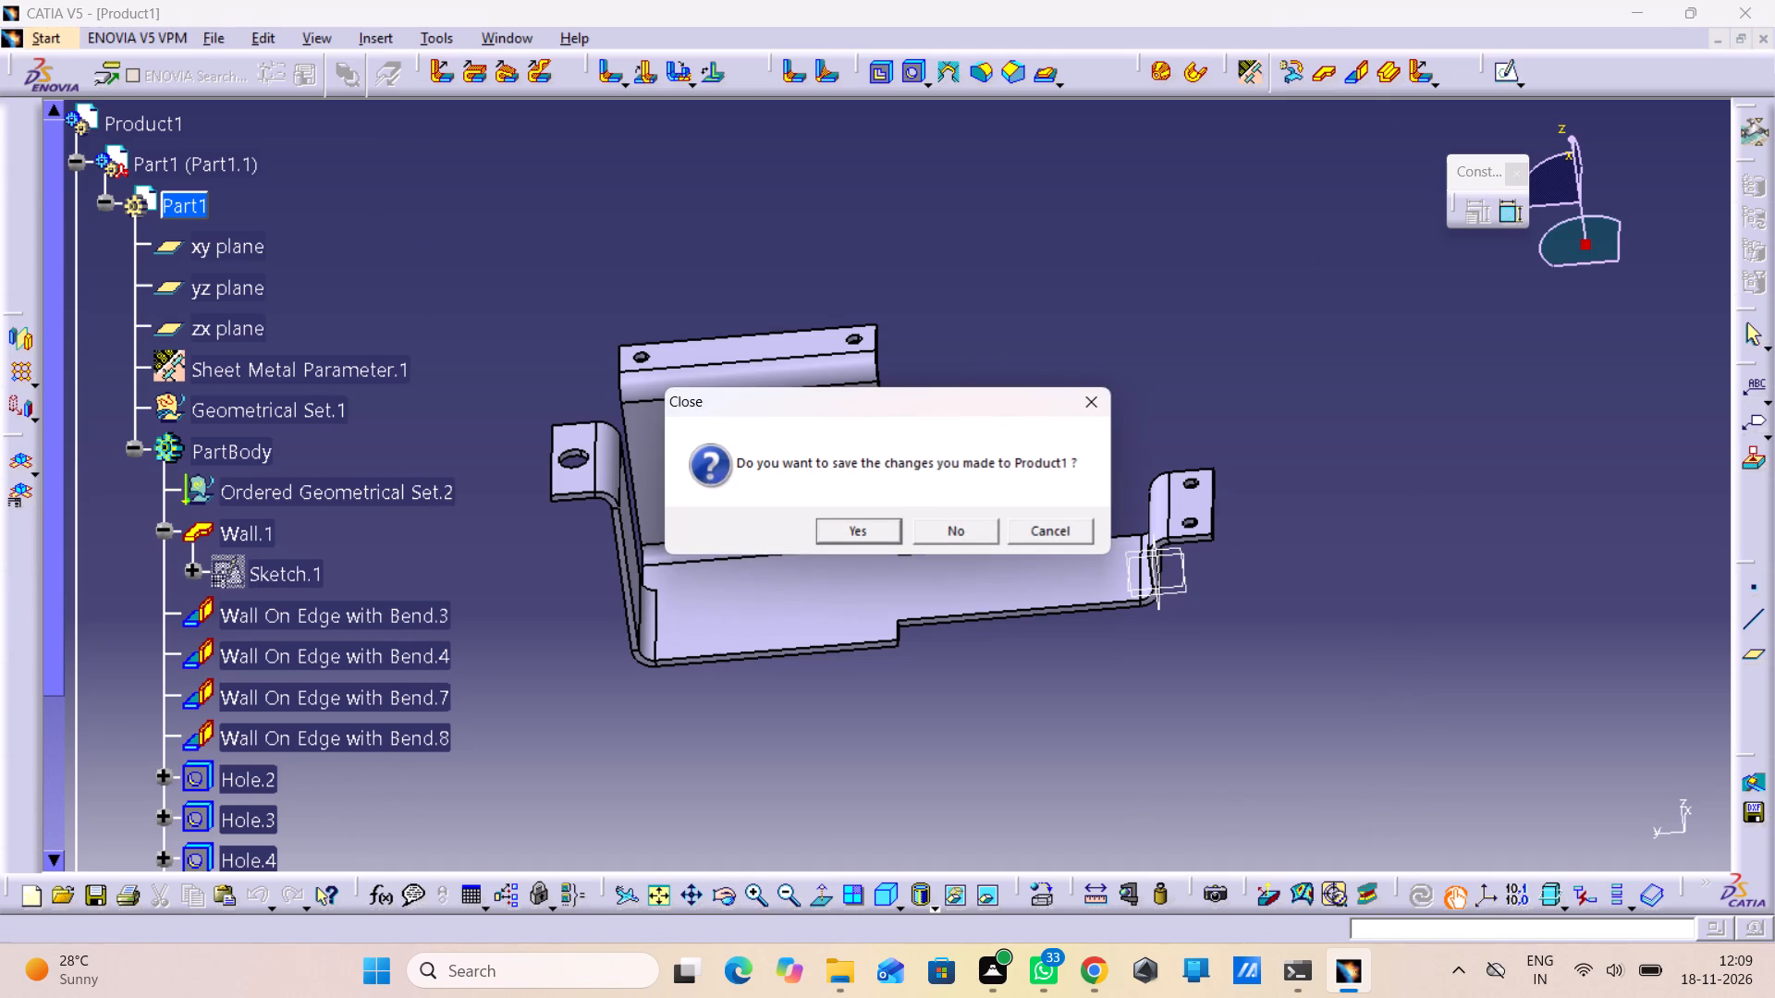
pyautogui.click(955, 522)
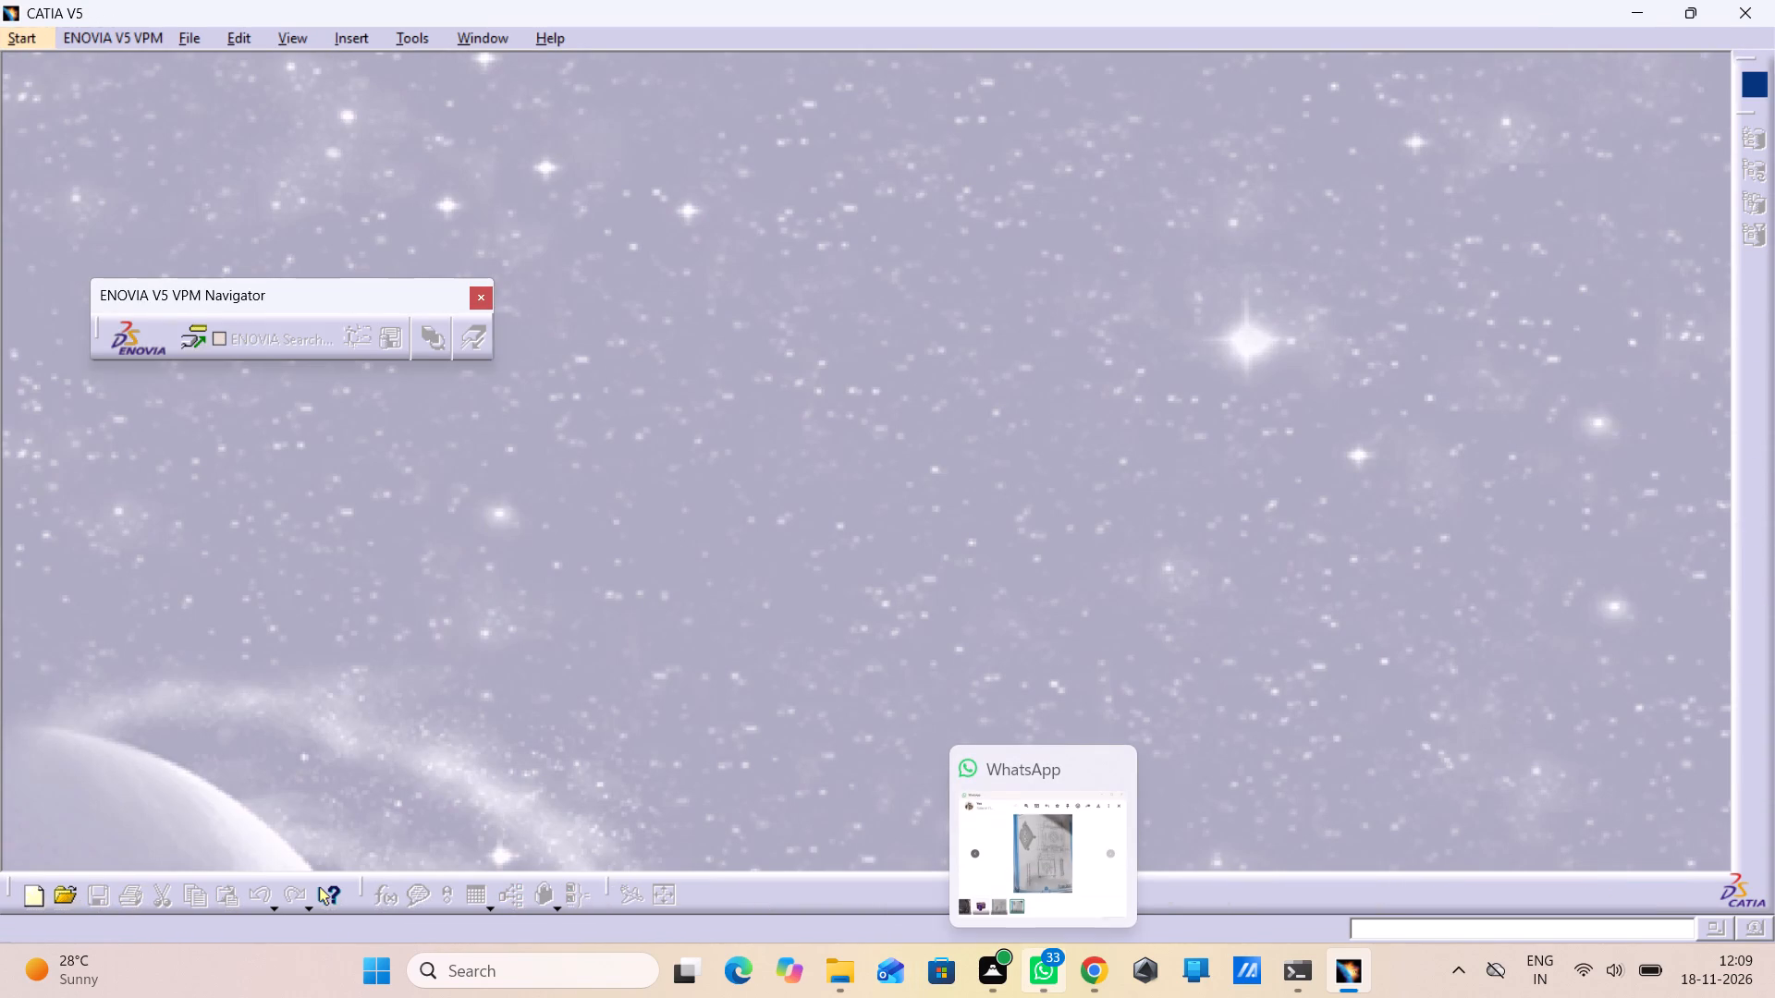
# Switch to File Explorer and open sheet4.CATPart from the shhet module folder inside the Desktop's CATIA folder.
pyautogui.click(863, 975)
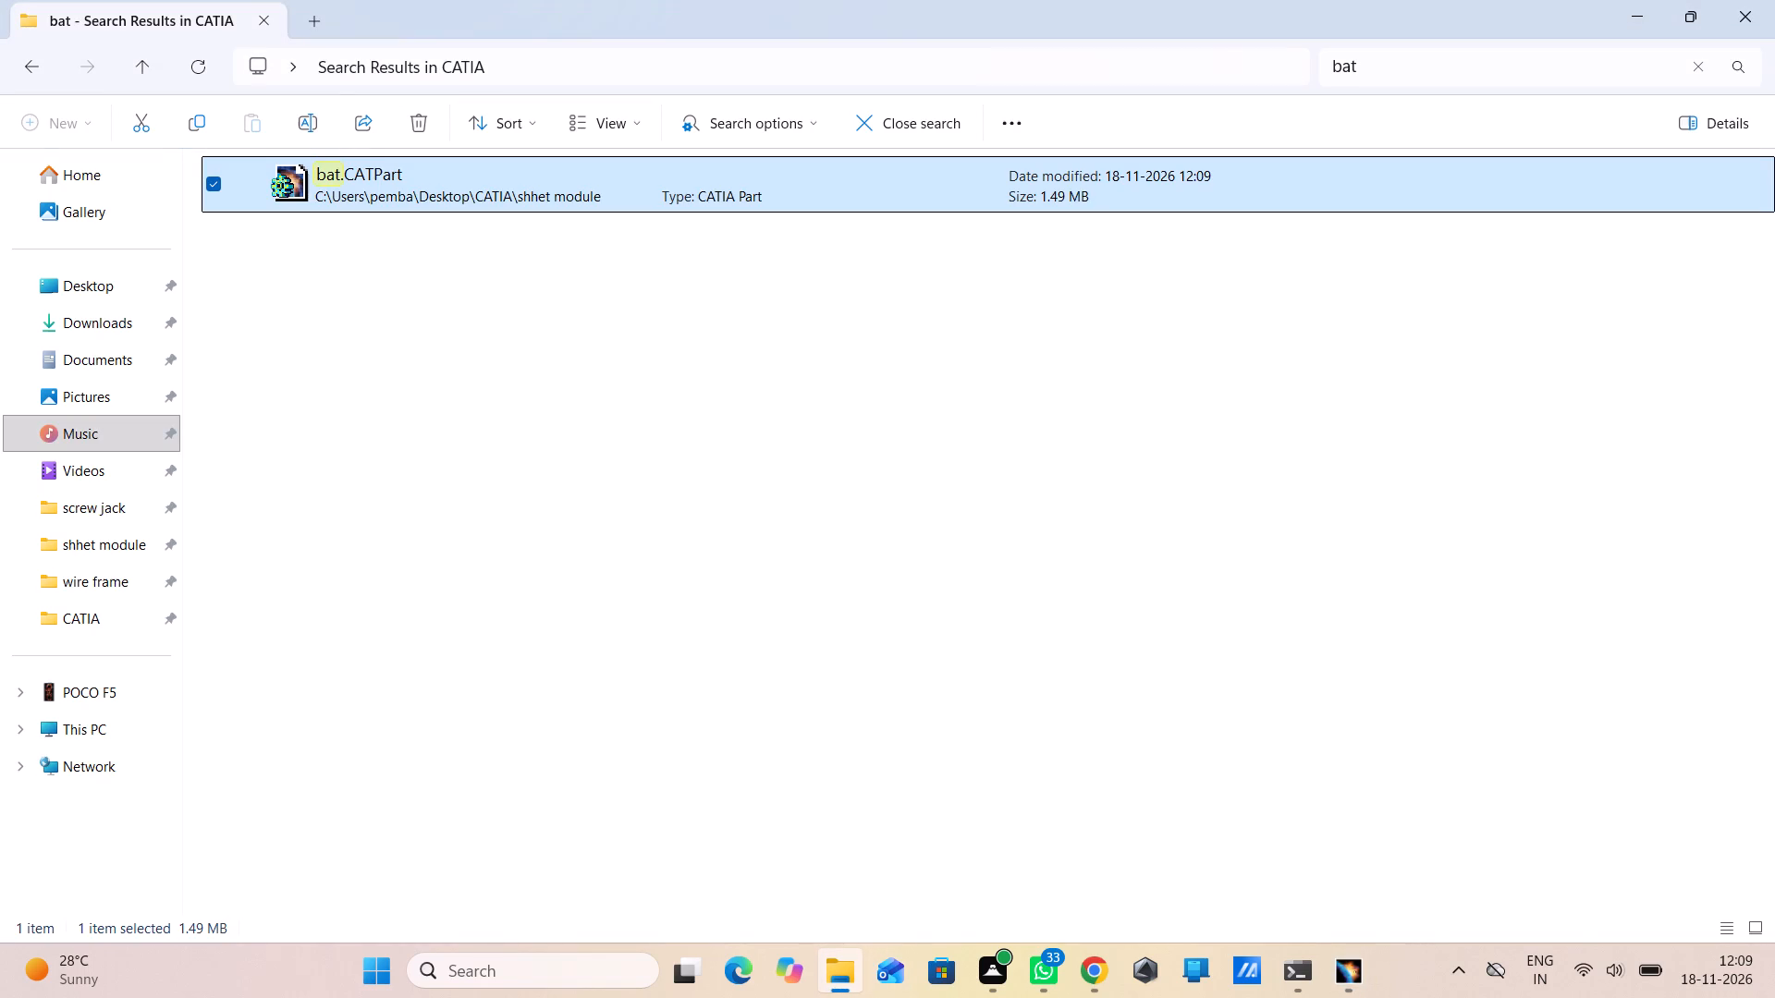
pyautogui.doubleClick(76, 269)
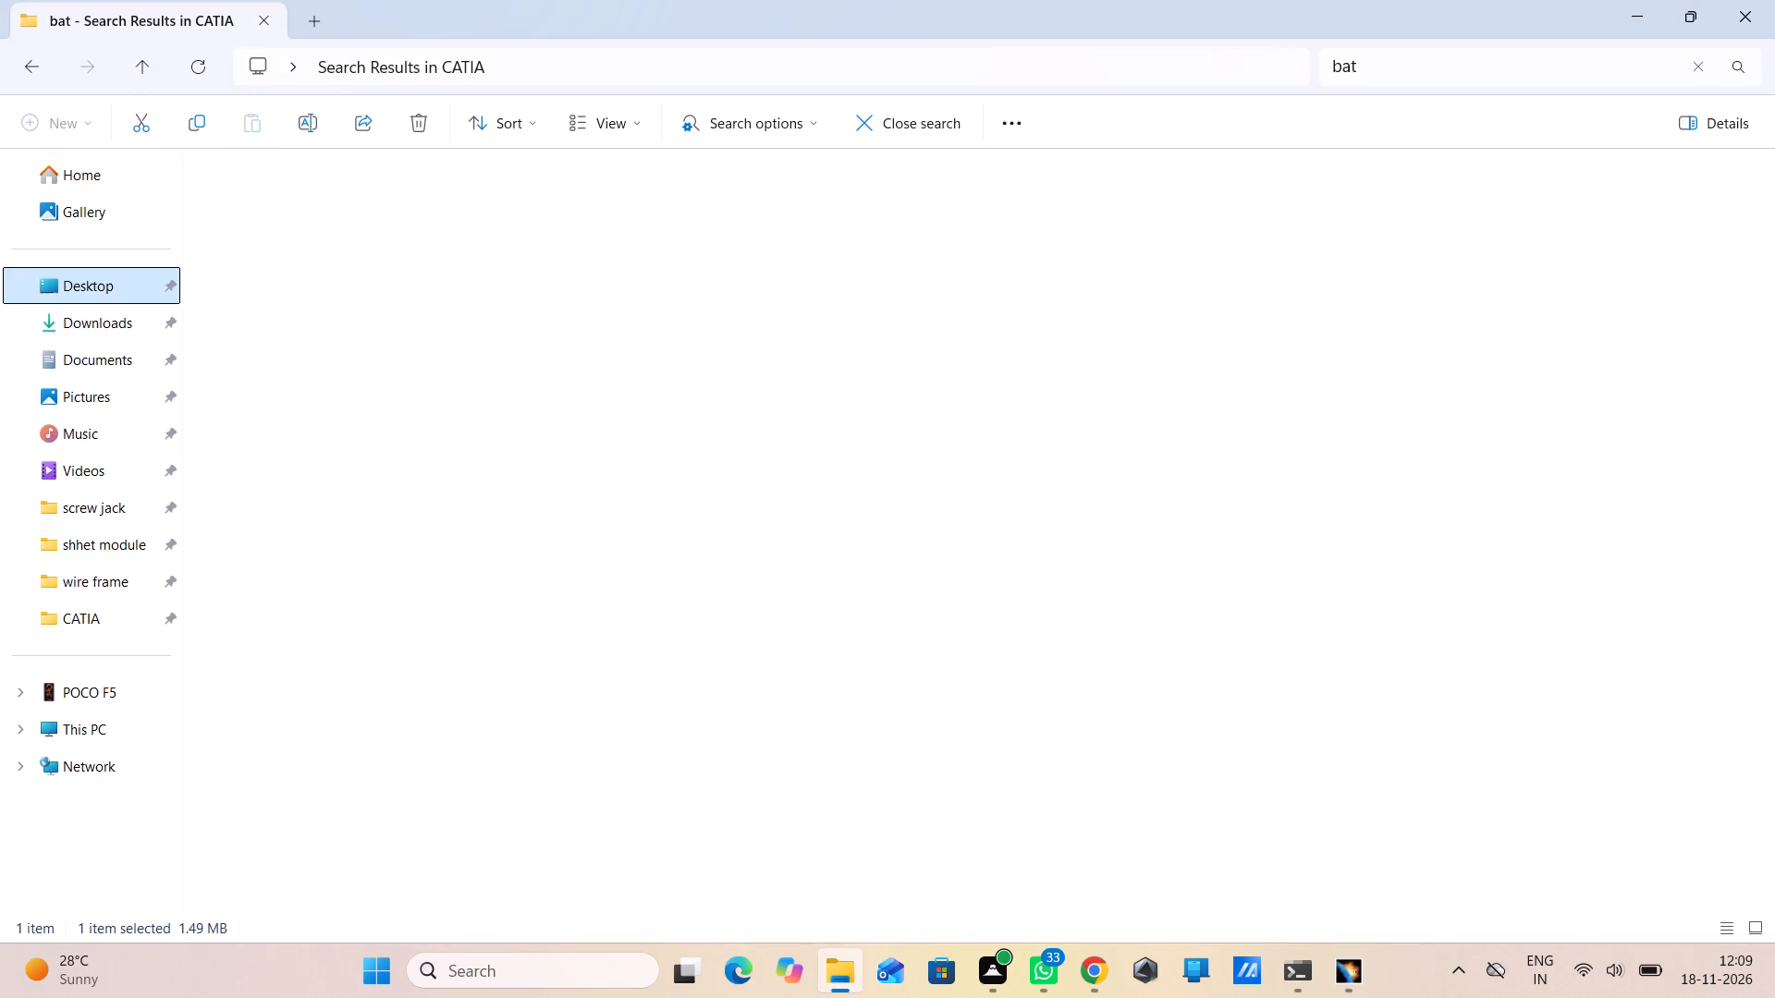
pyautogui.doubleClick(340, 283)
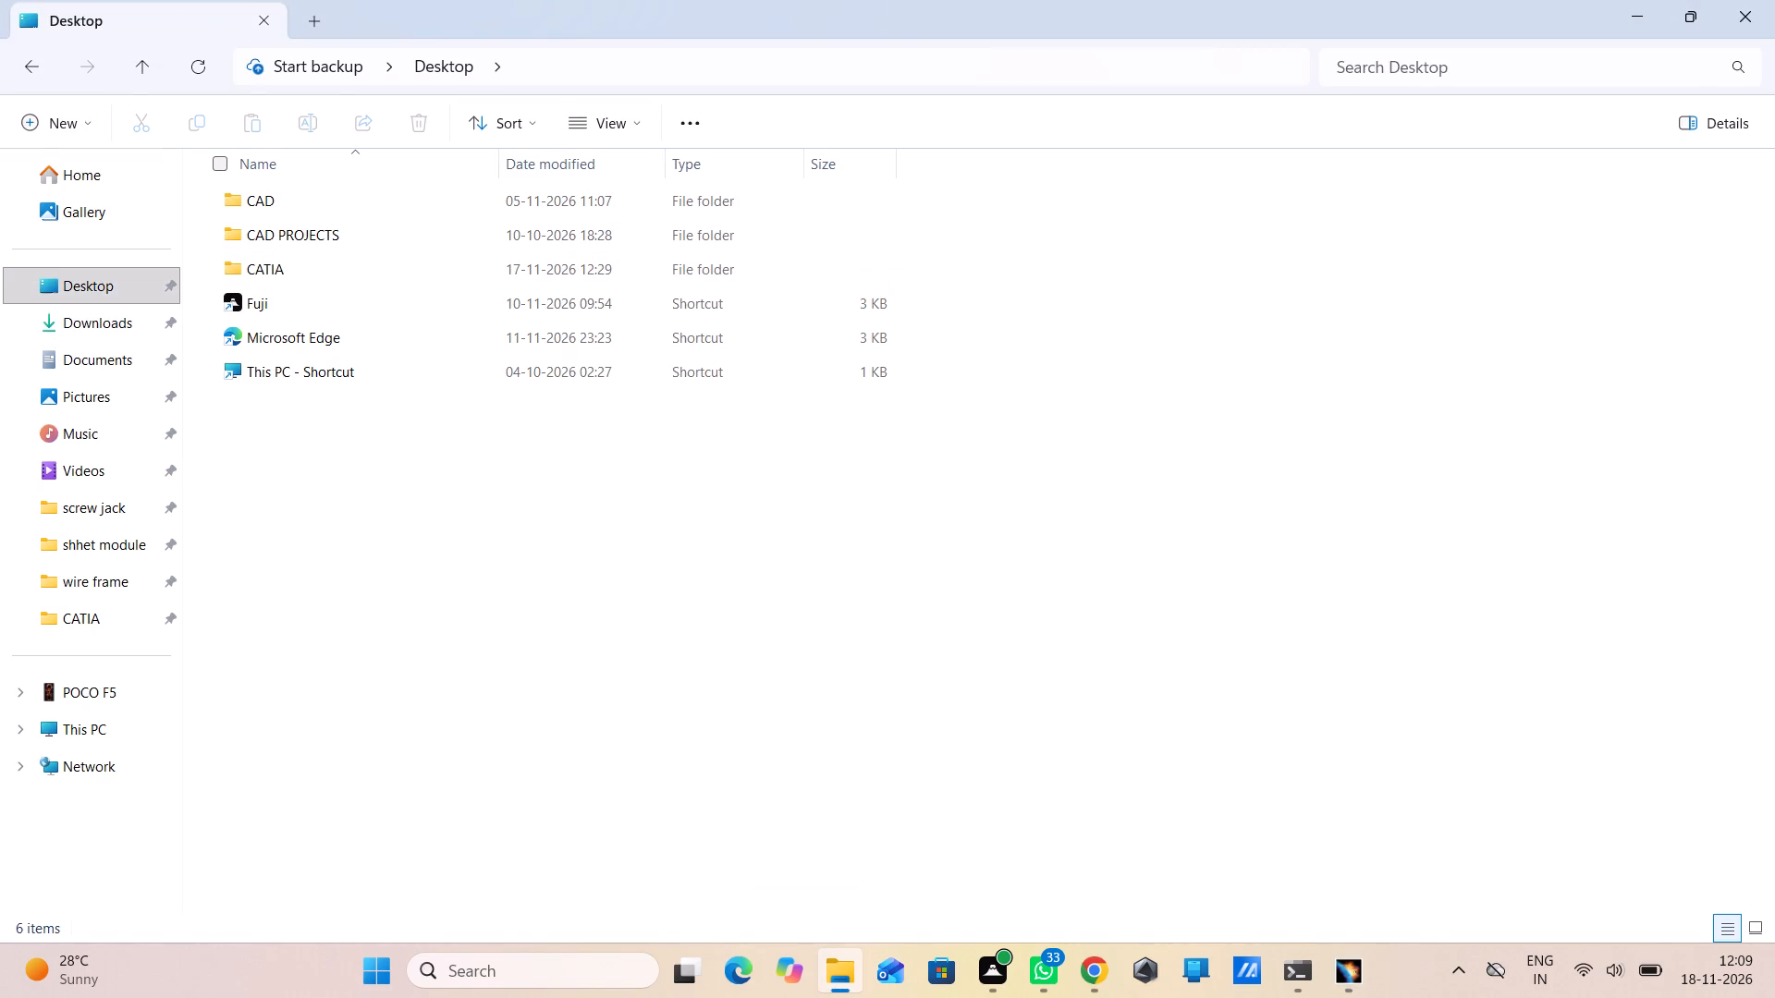
pyautogui.doubleClick(365, 273)
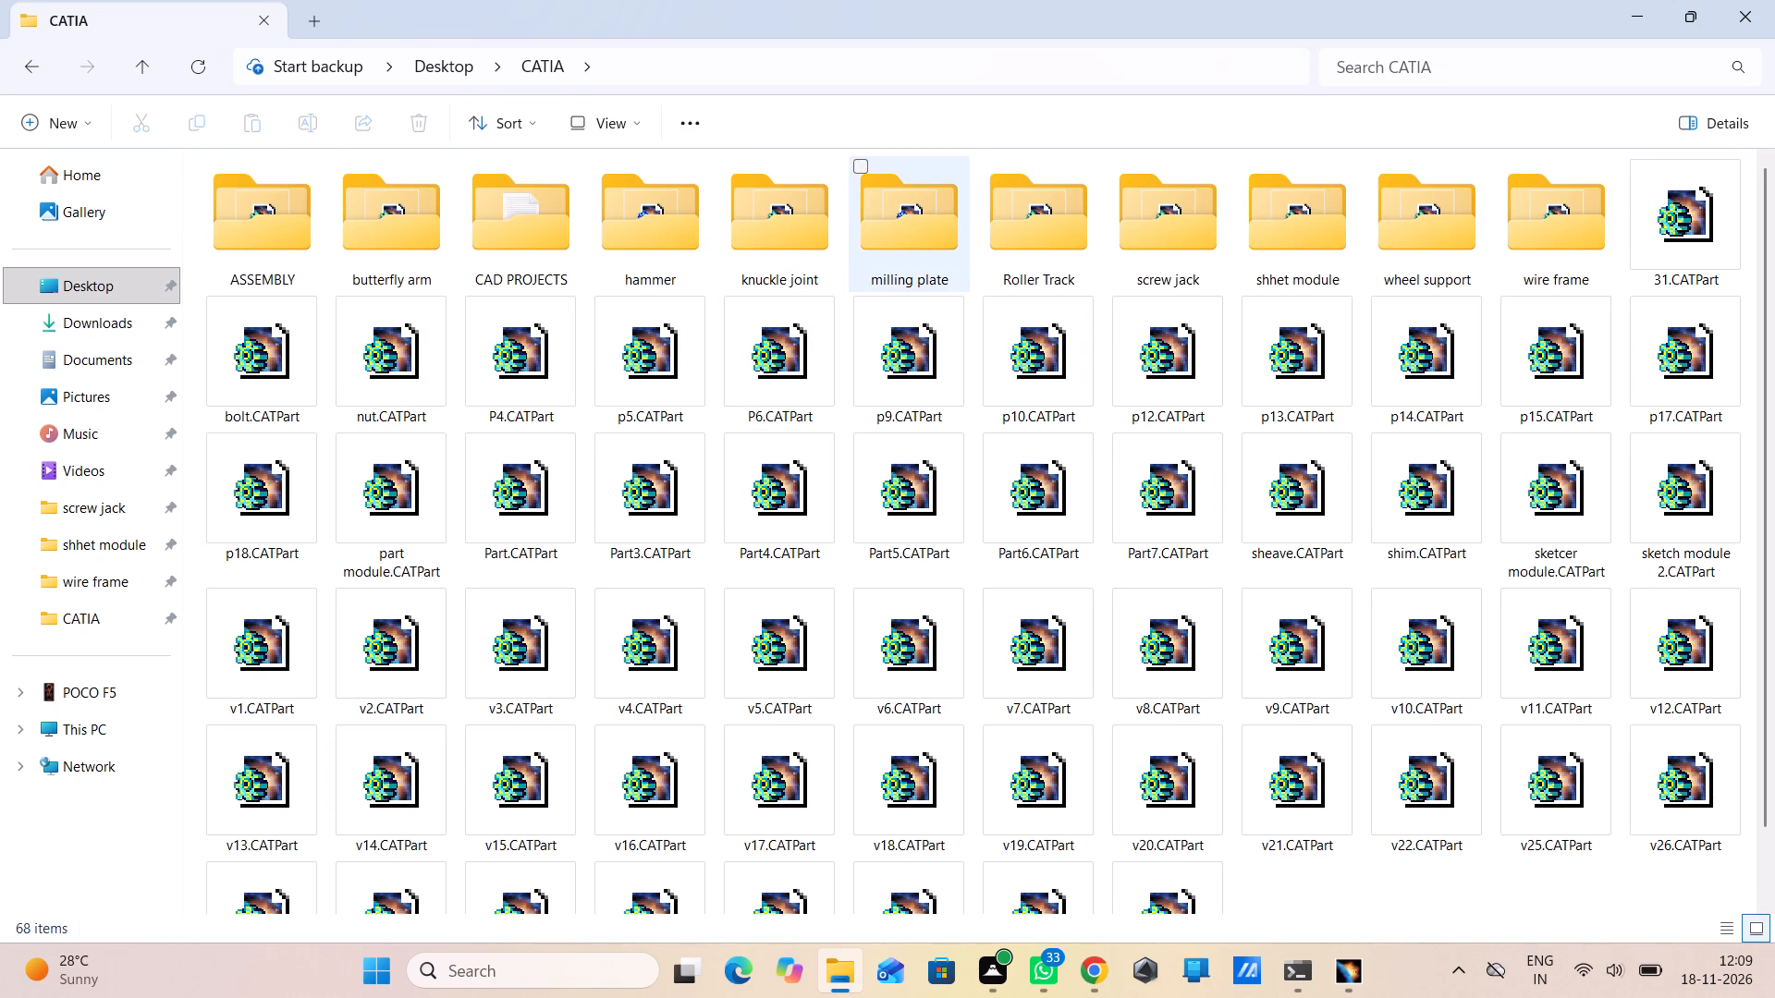
pyautogui.doubleClick(1332, 226)
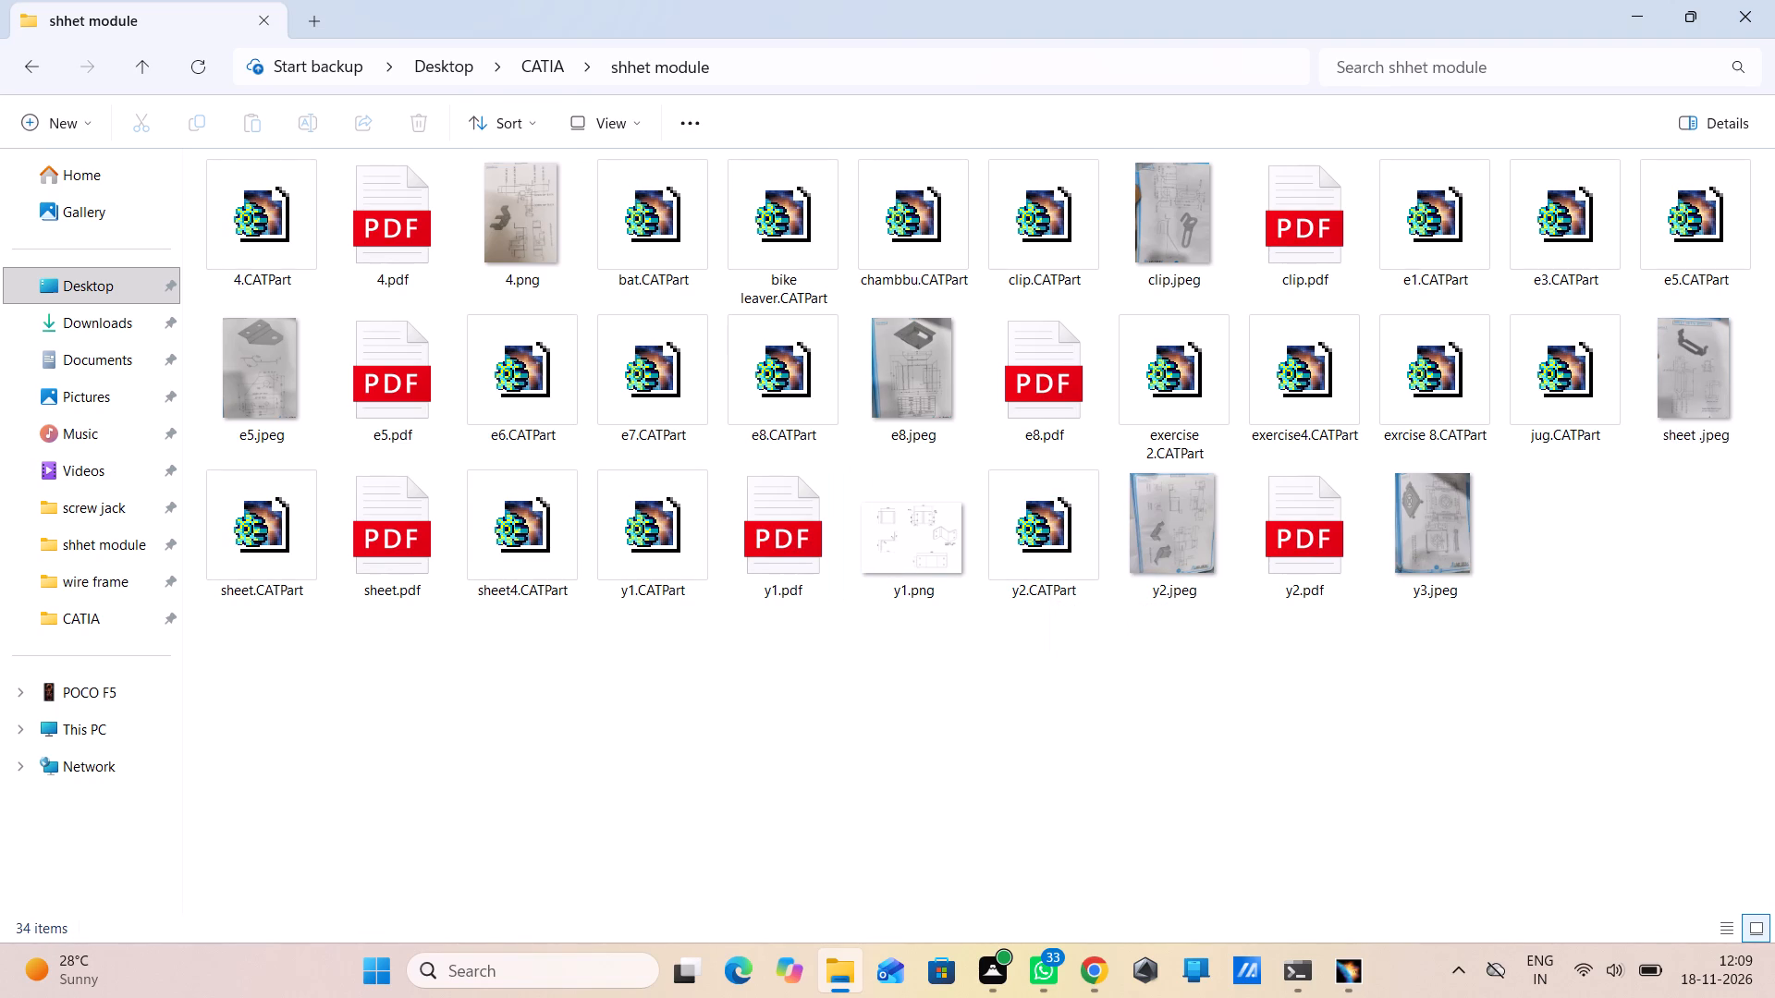
pyautogui.click(506, 571)
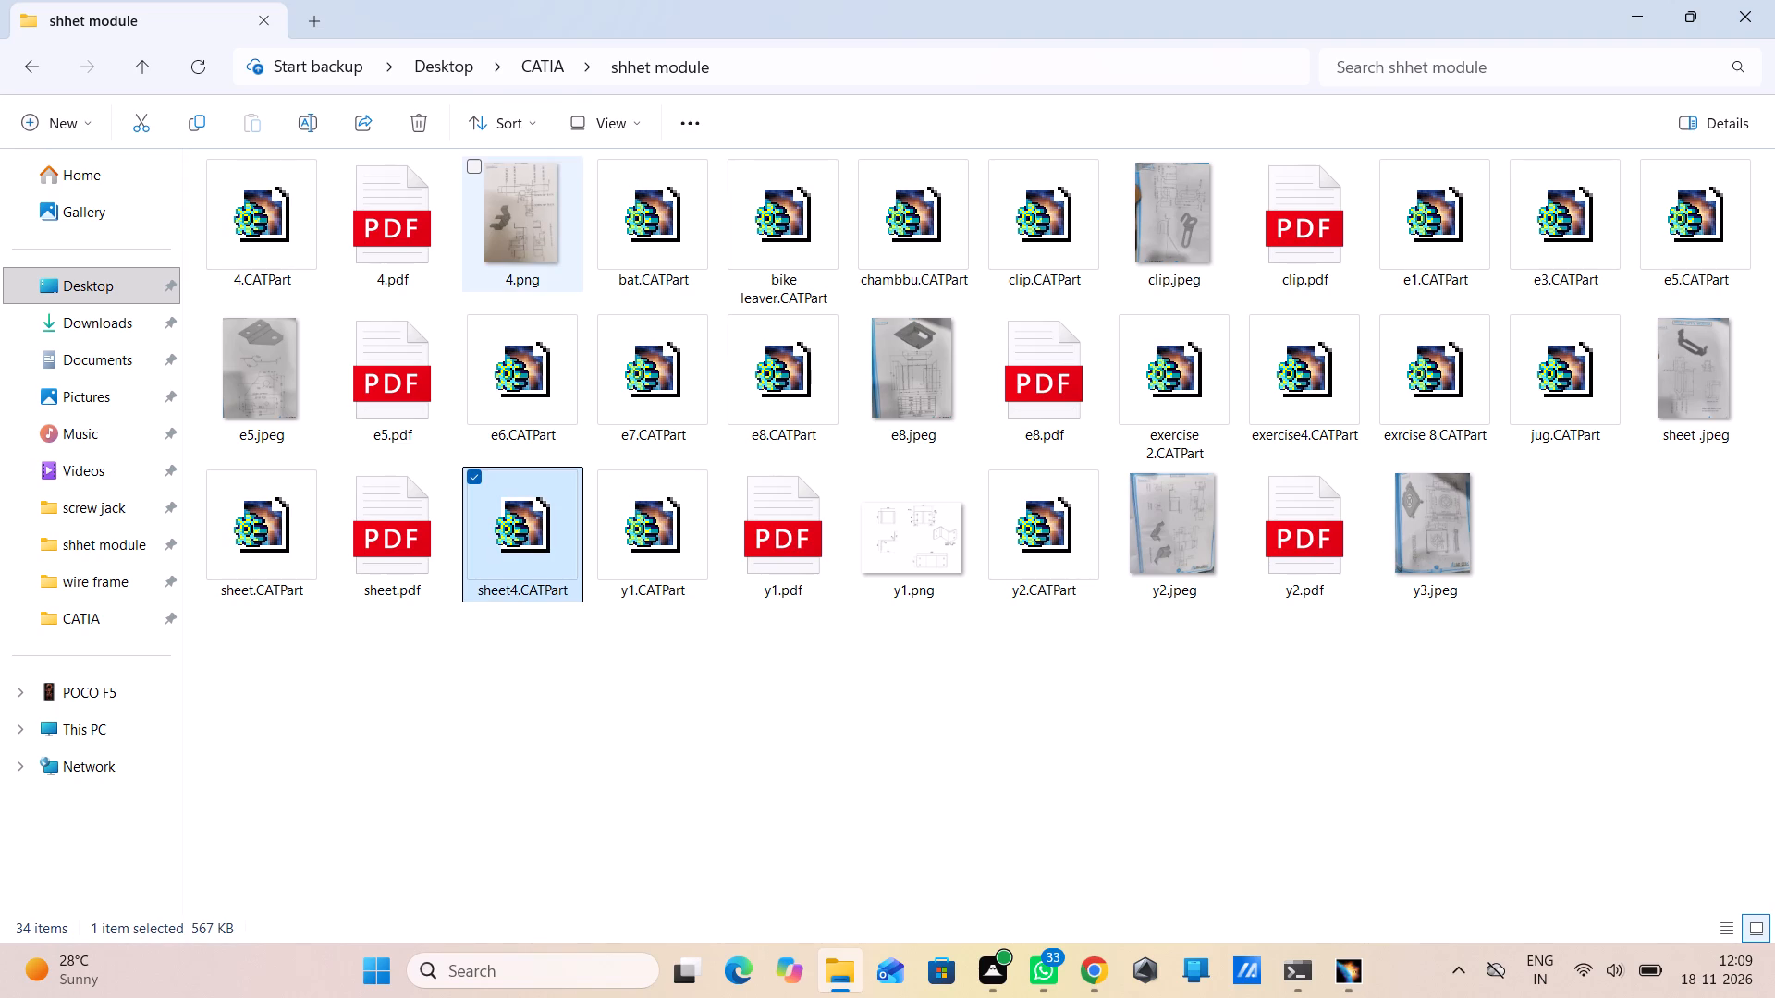
pyautogui.doubleClick(530, 556)
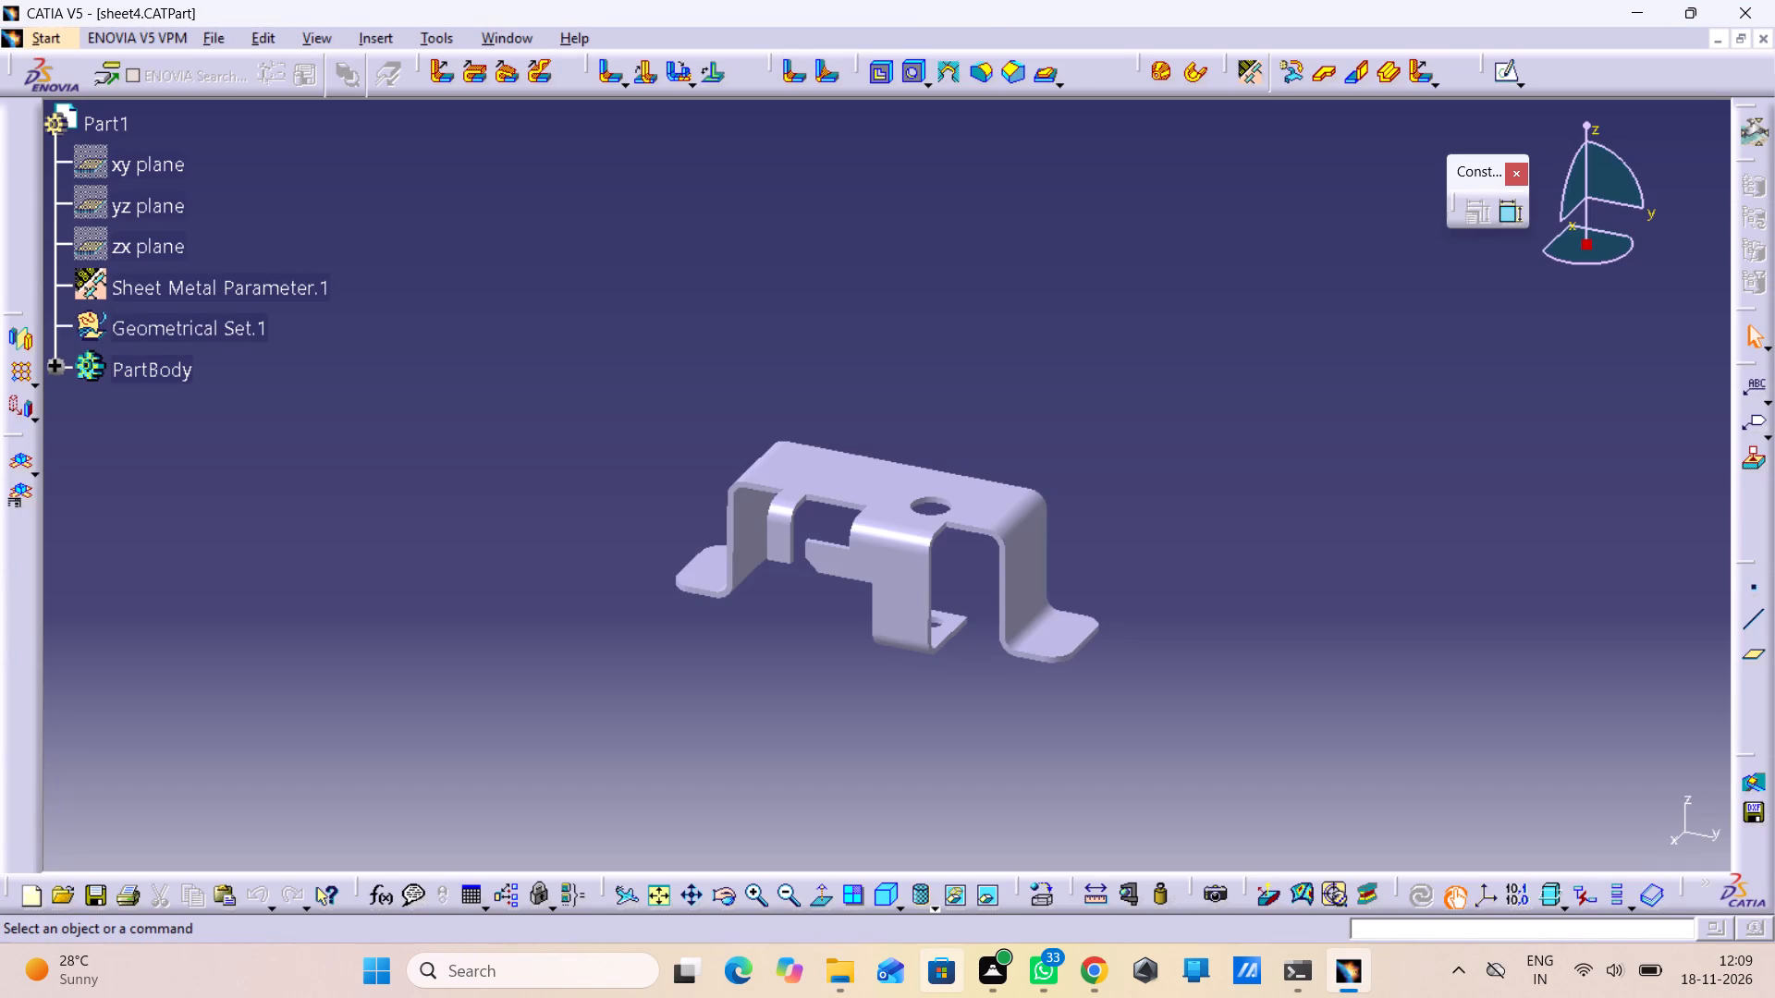
# Set the view's display style to shading with edges for the bent sheet metal bracket.
pyautogui.click(939, 905)
pyautogui.click(919, 910)
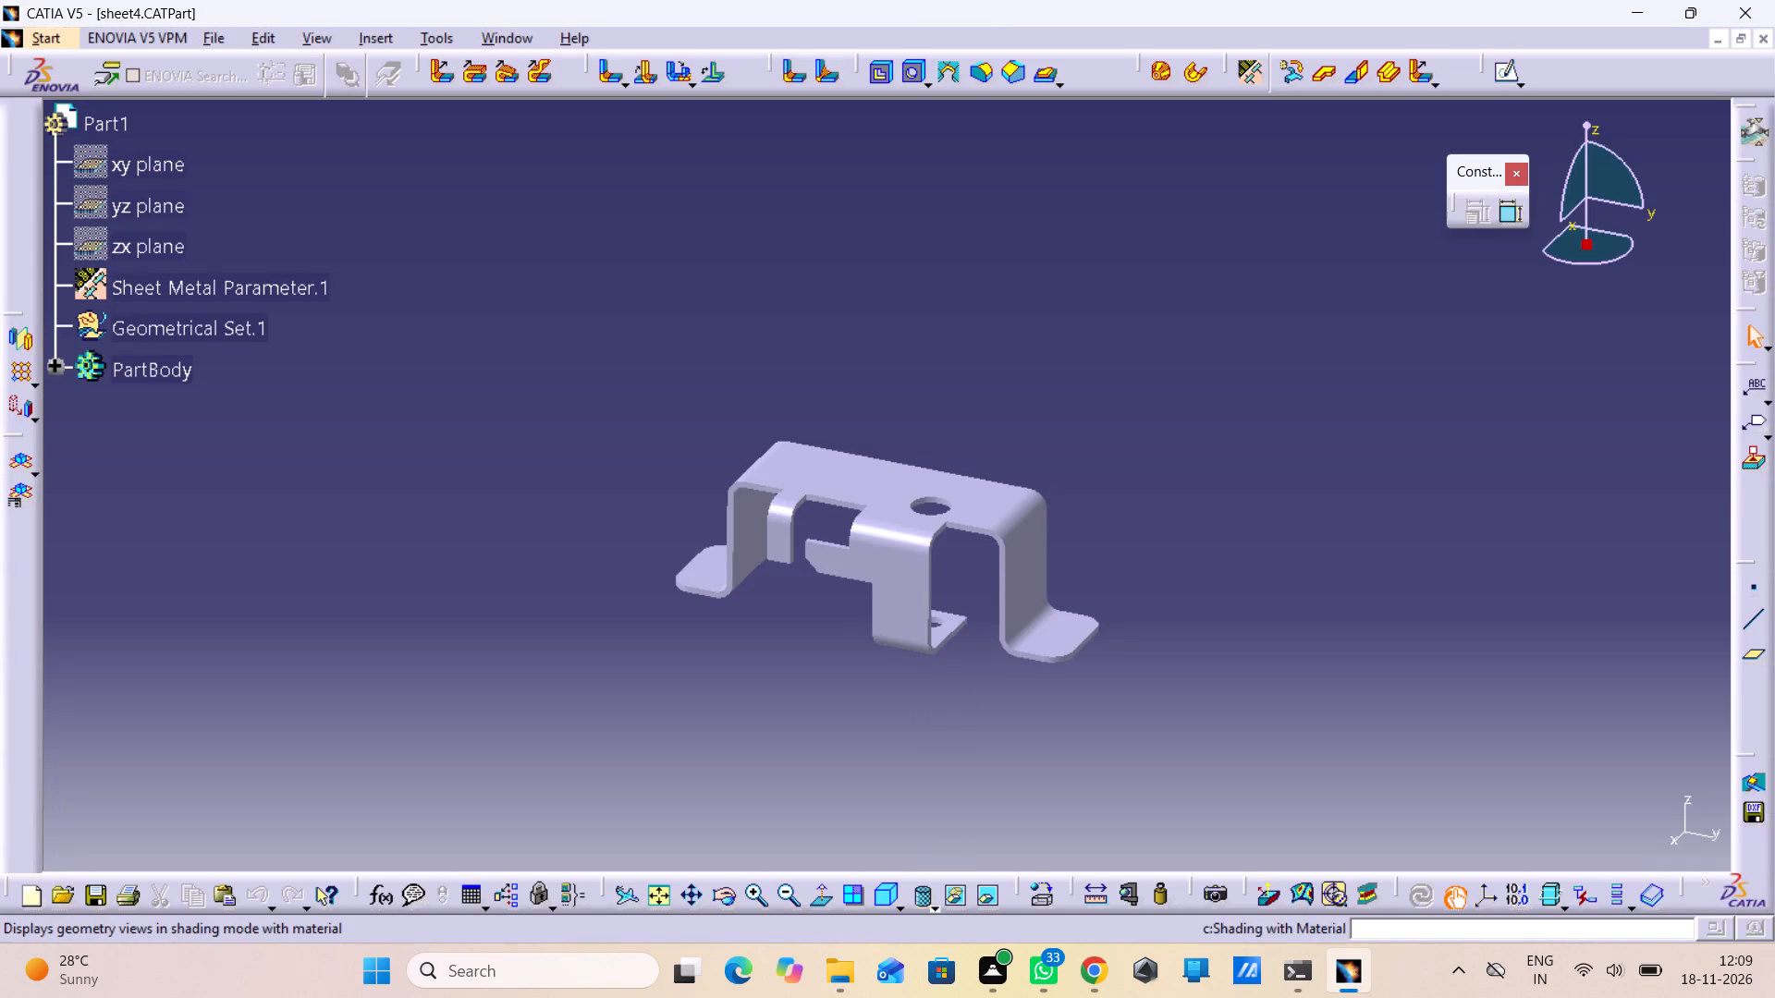
pyautogui.click(934, 787)
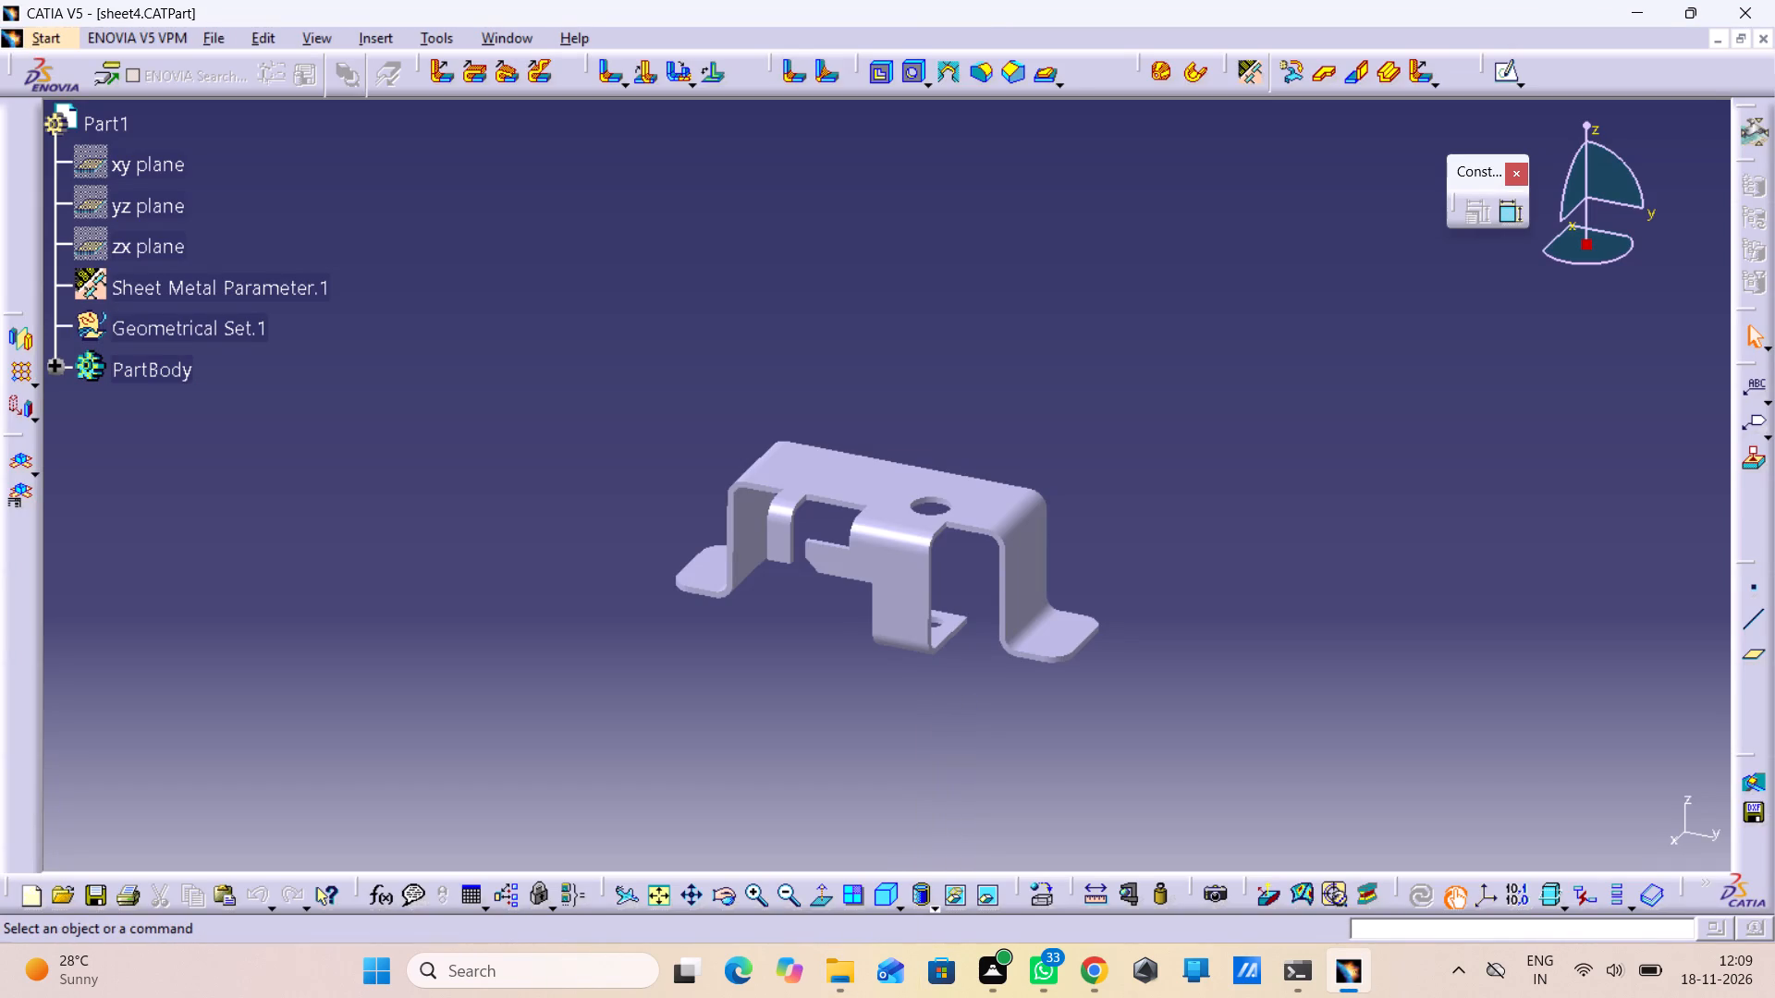
pyautogui.click(1109, 736)
pyautogui.moveTo(1012, 785); pyautogui.dragTo(971, 732, button='middle')
pyautogui.moveTo(1010, 785); pyautogui.dragTo(971, 732, button='right')
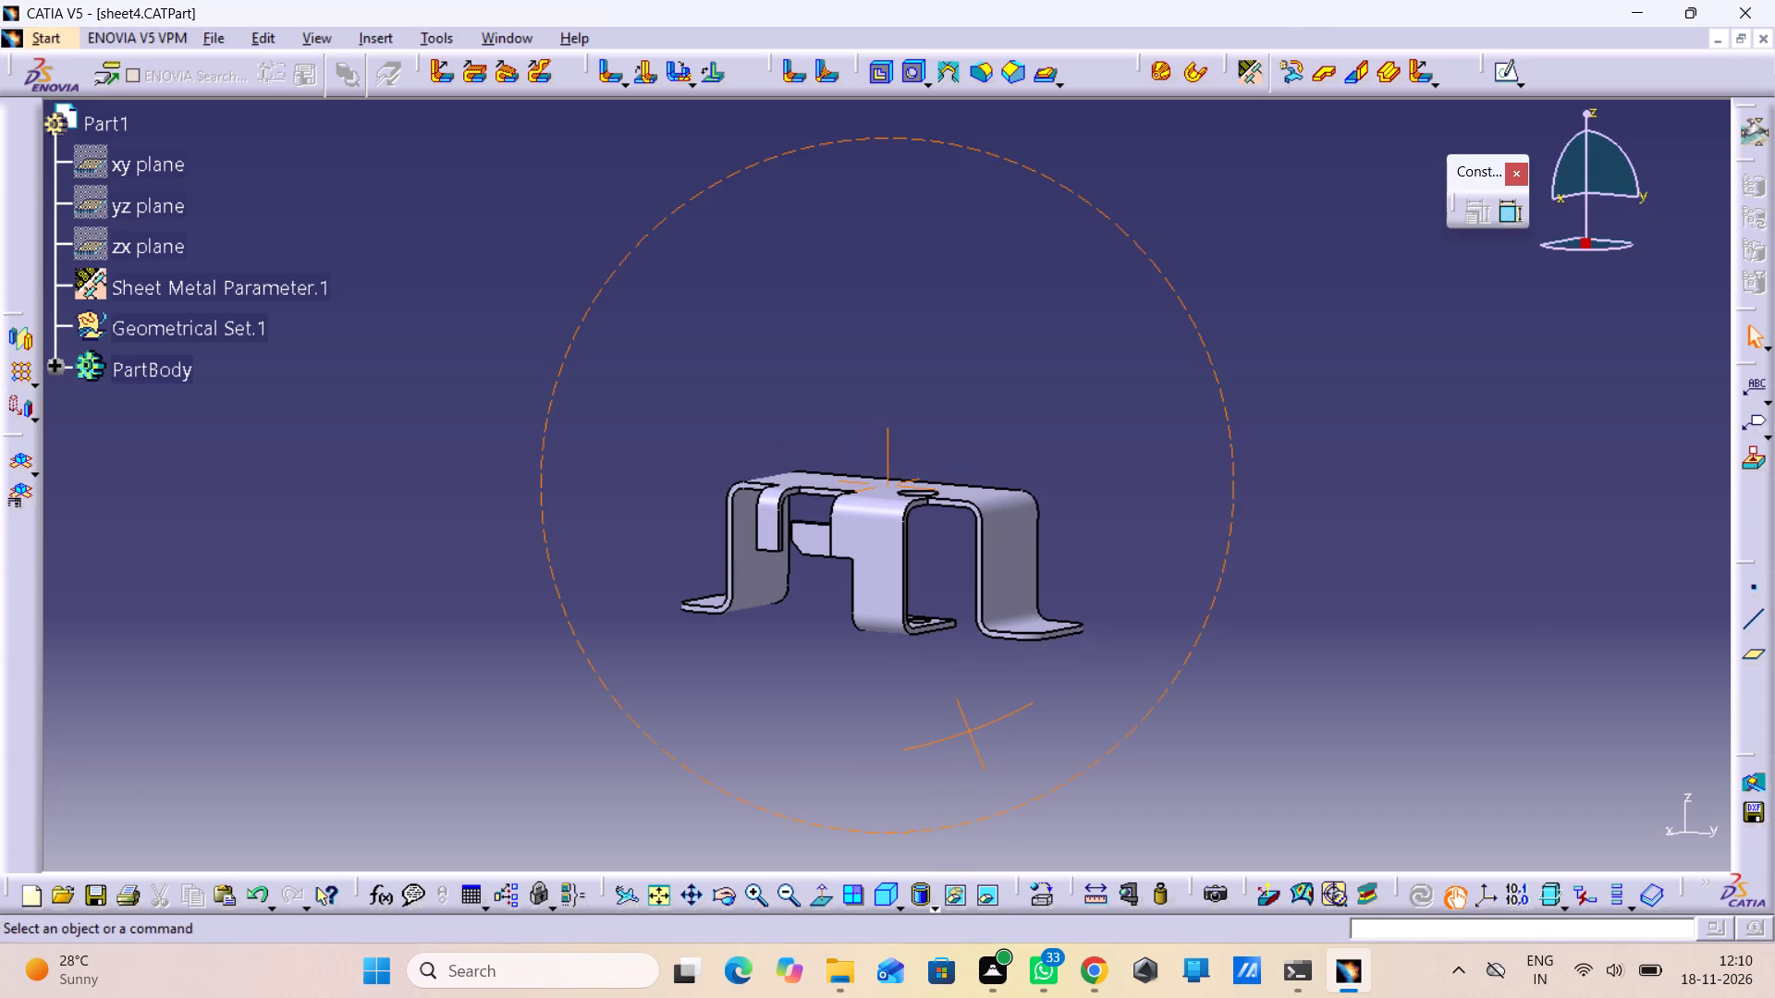
# Expand the PartBody, open Wall.1's Sketch.1 and examine its dimensioned rectangle in an isometric view.
pyautogui.click(61, 367)
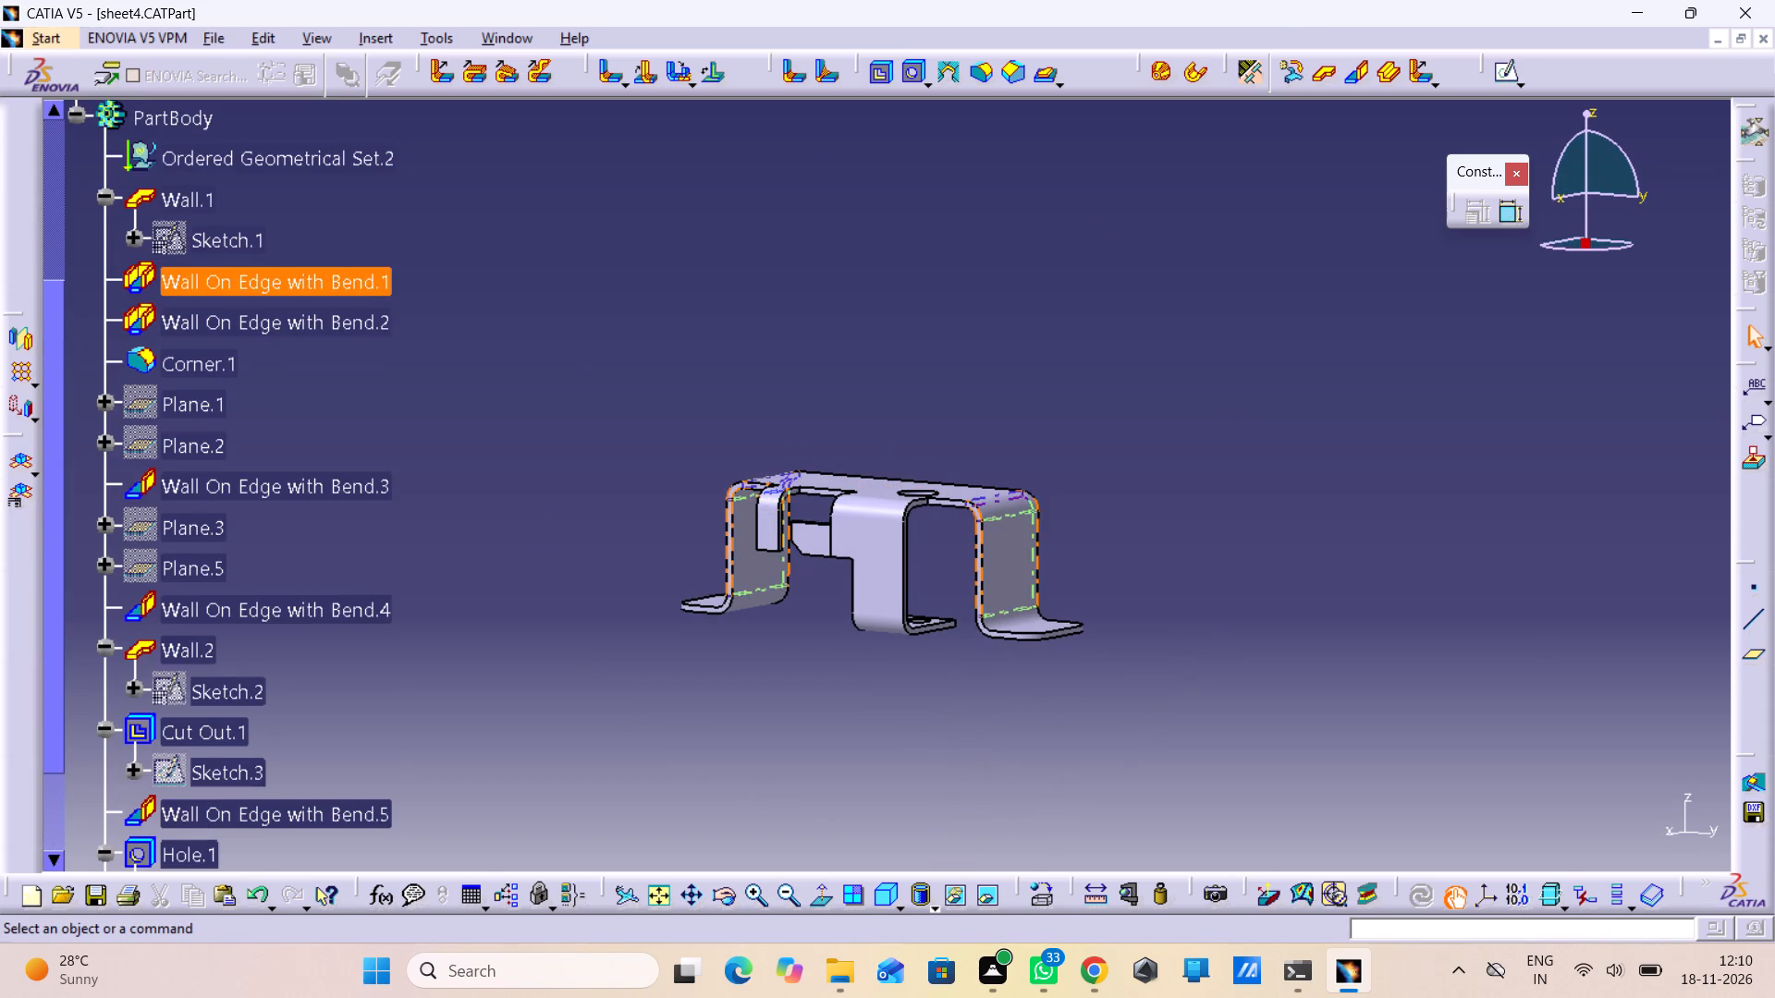
pyautogui.scroll(4, 163, 254)
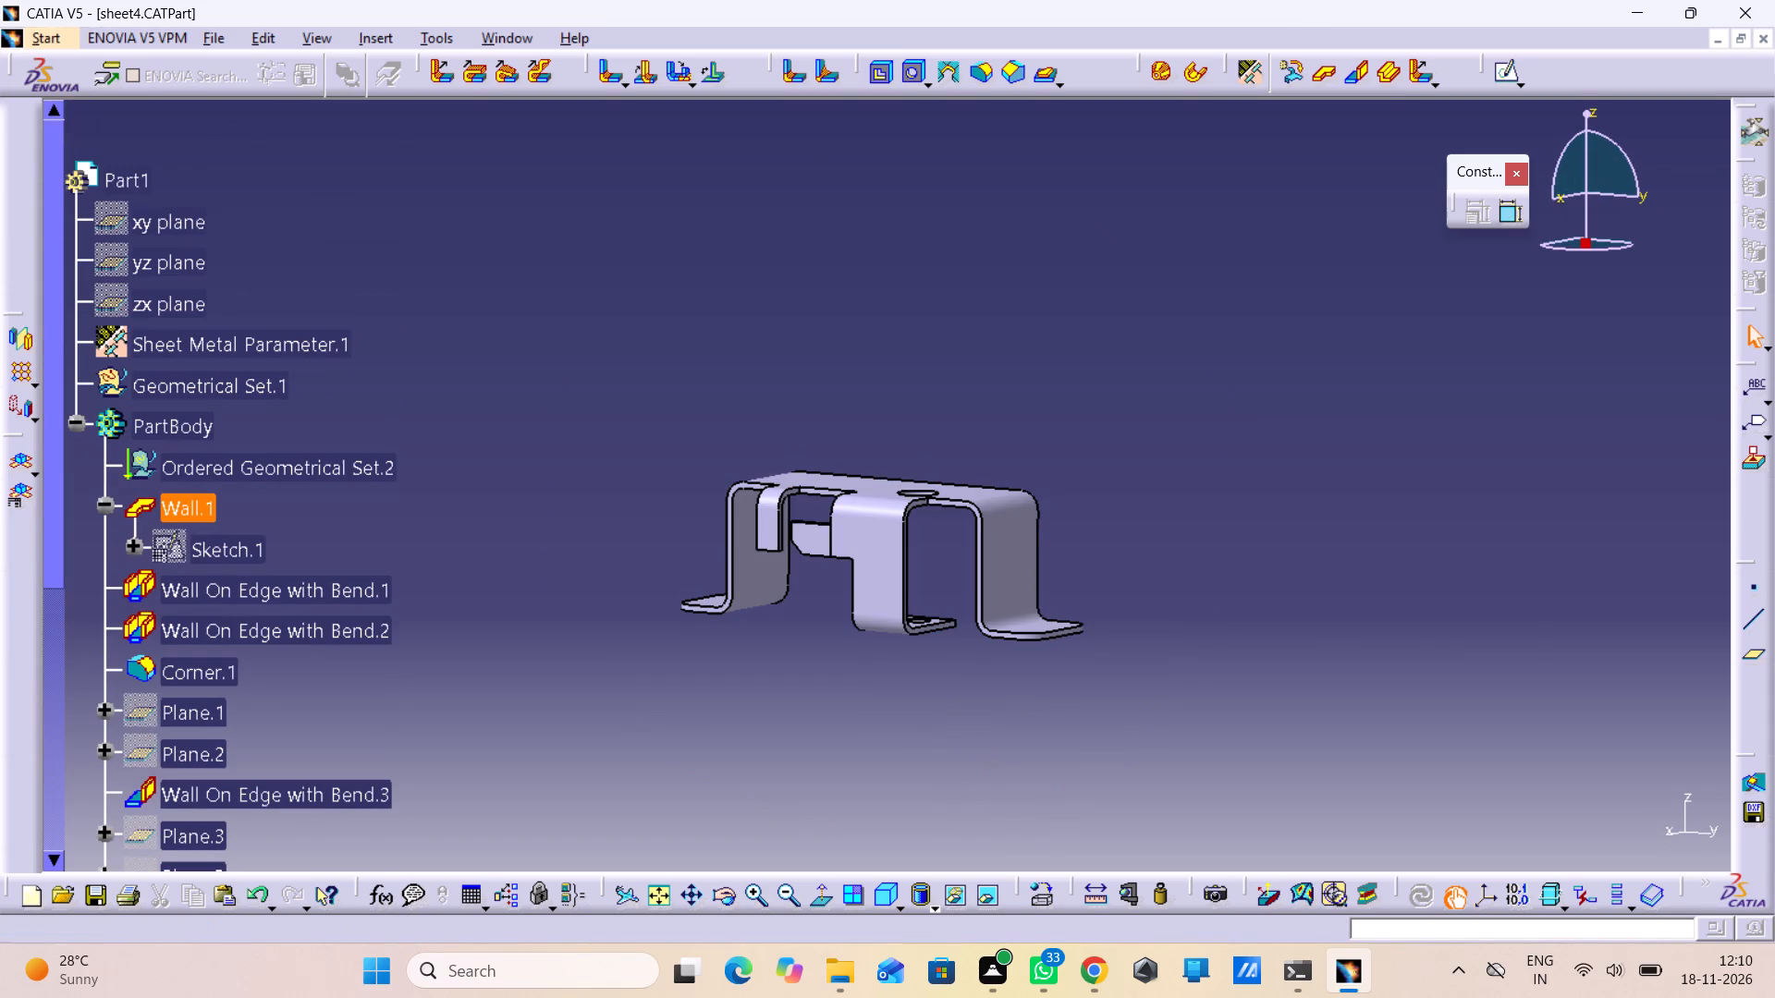
pyautogui.click(103, 498)
pyautogui.click(100, 499)
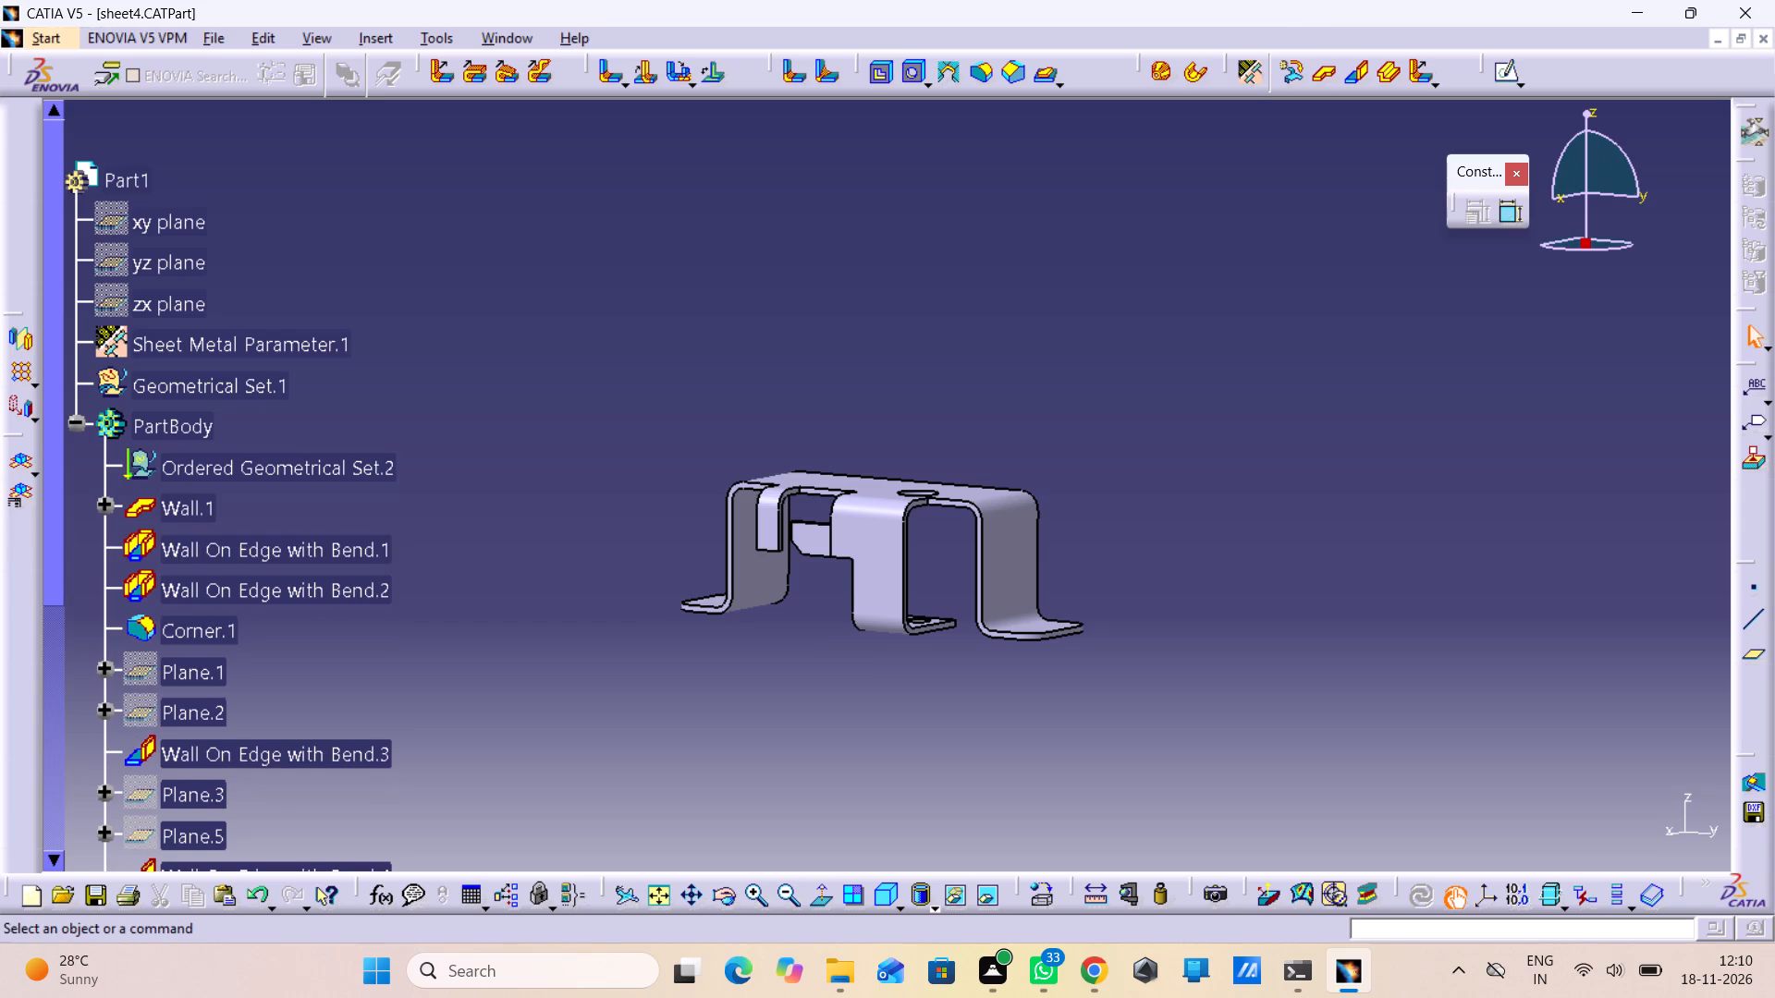
pyautogui.doubleClick(181, 542)
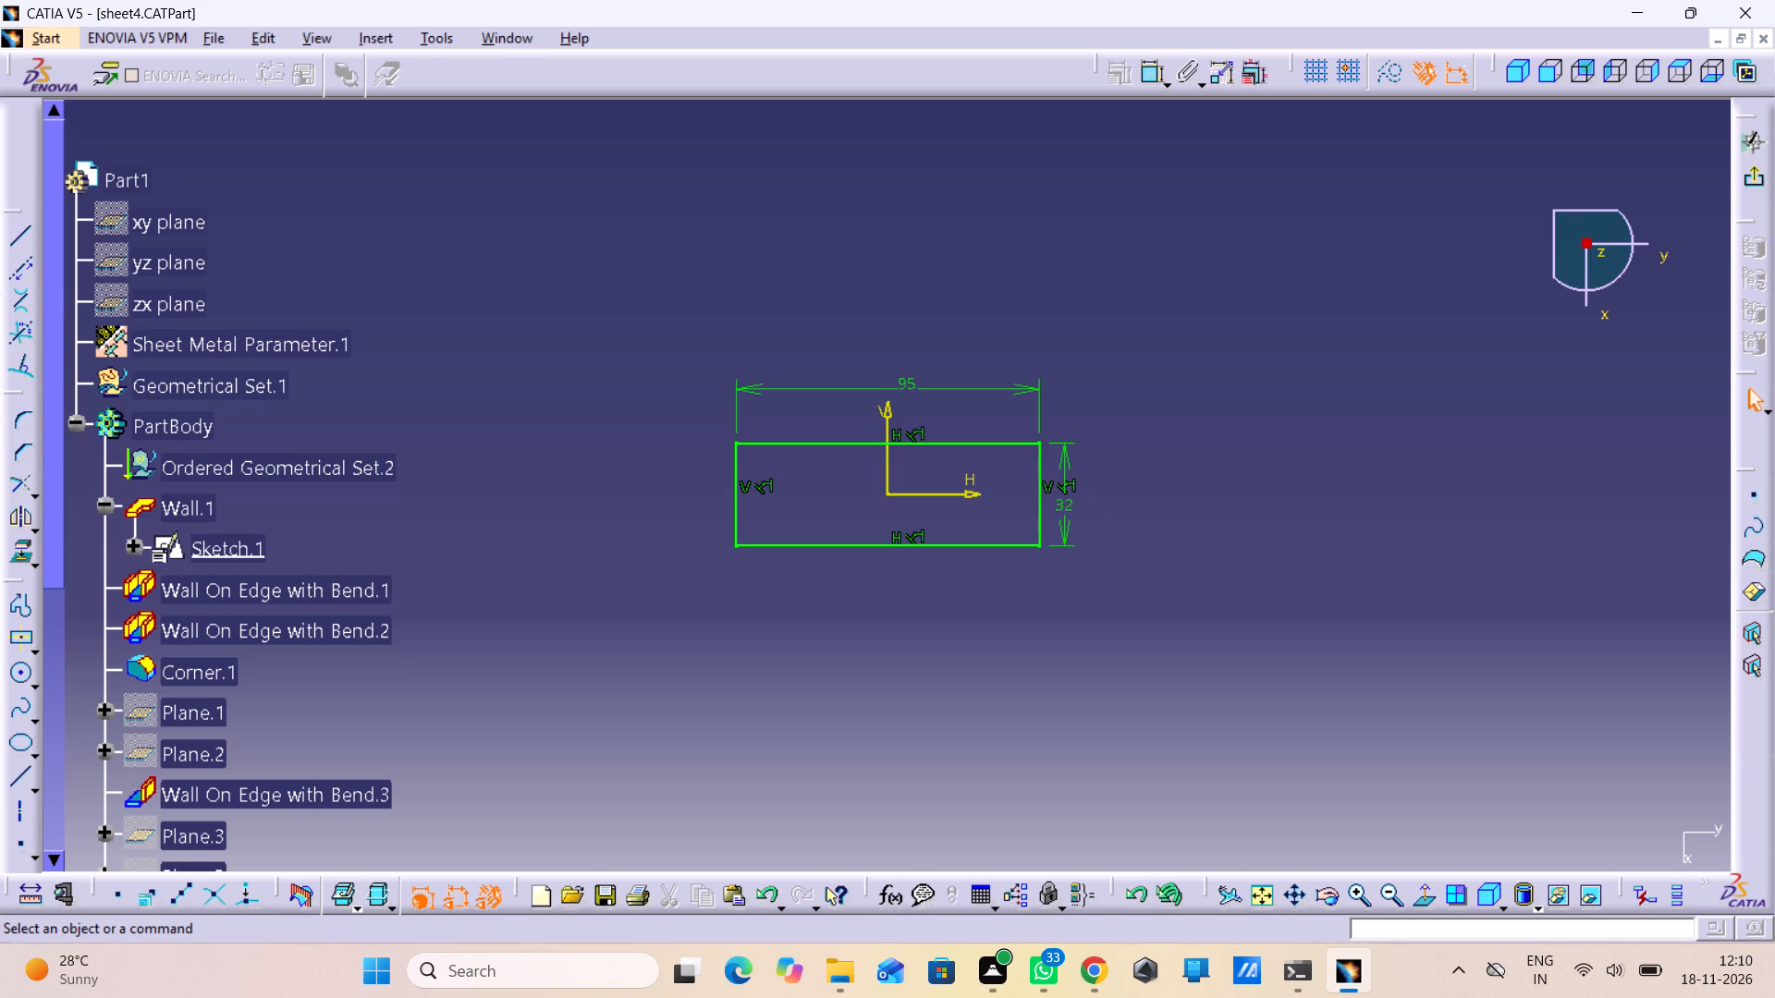
pyautogui.click(1503, 88)
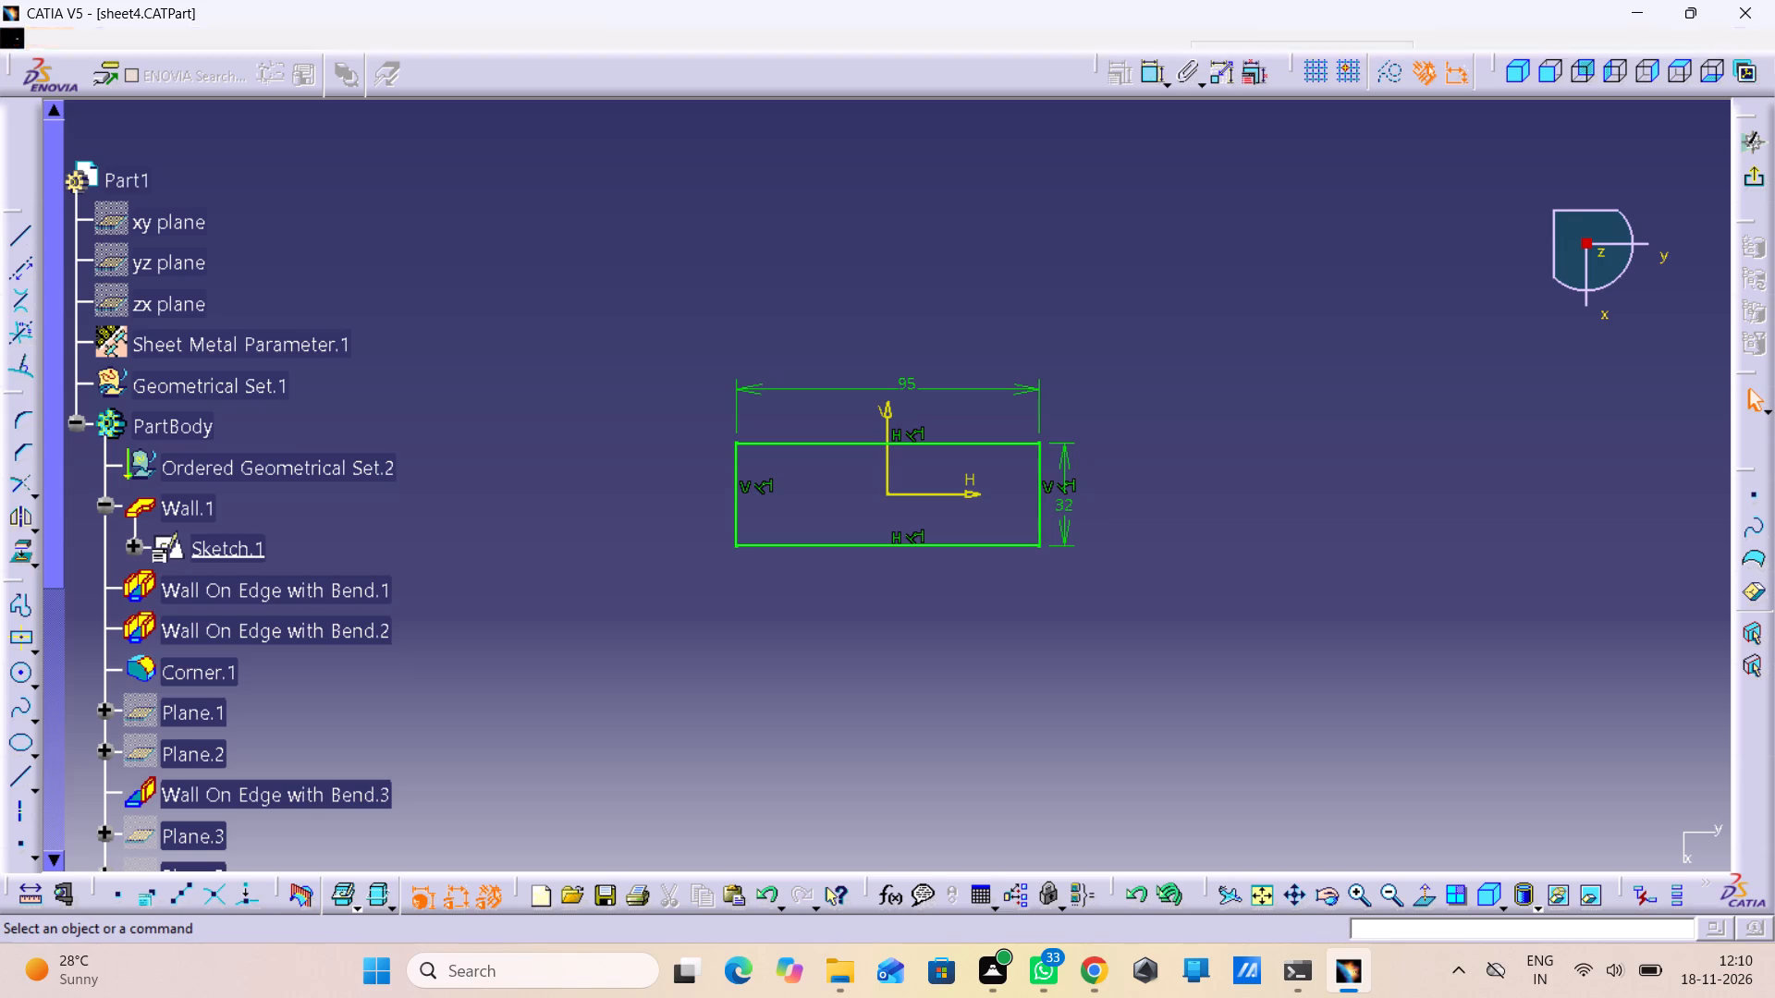
pyautogui.click(1520, 60)
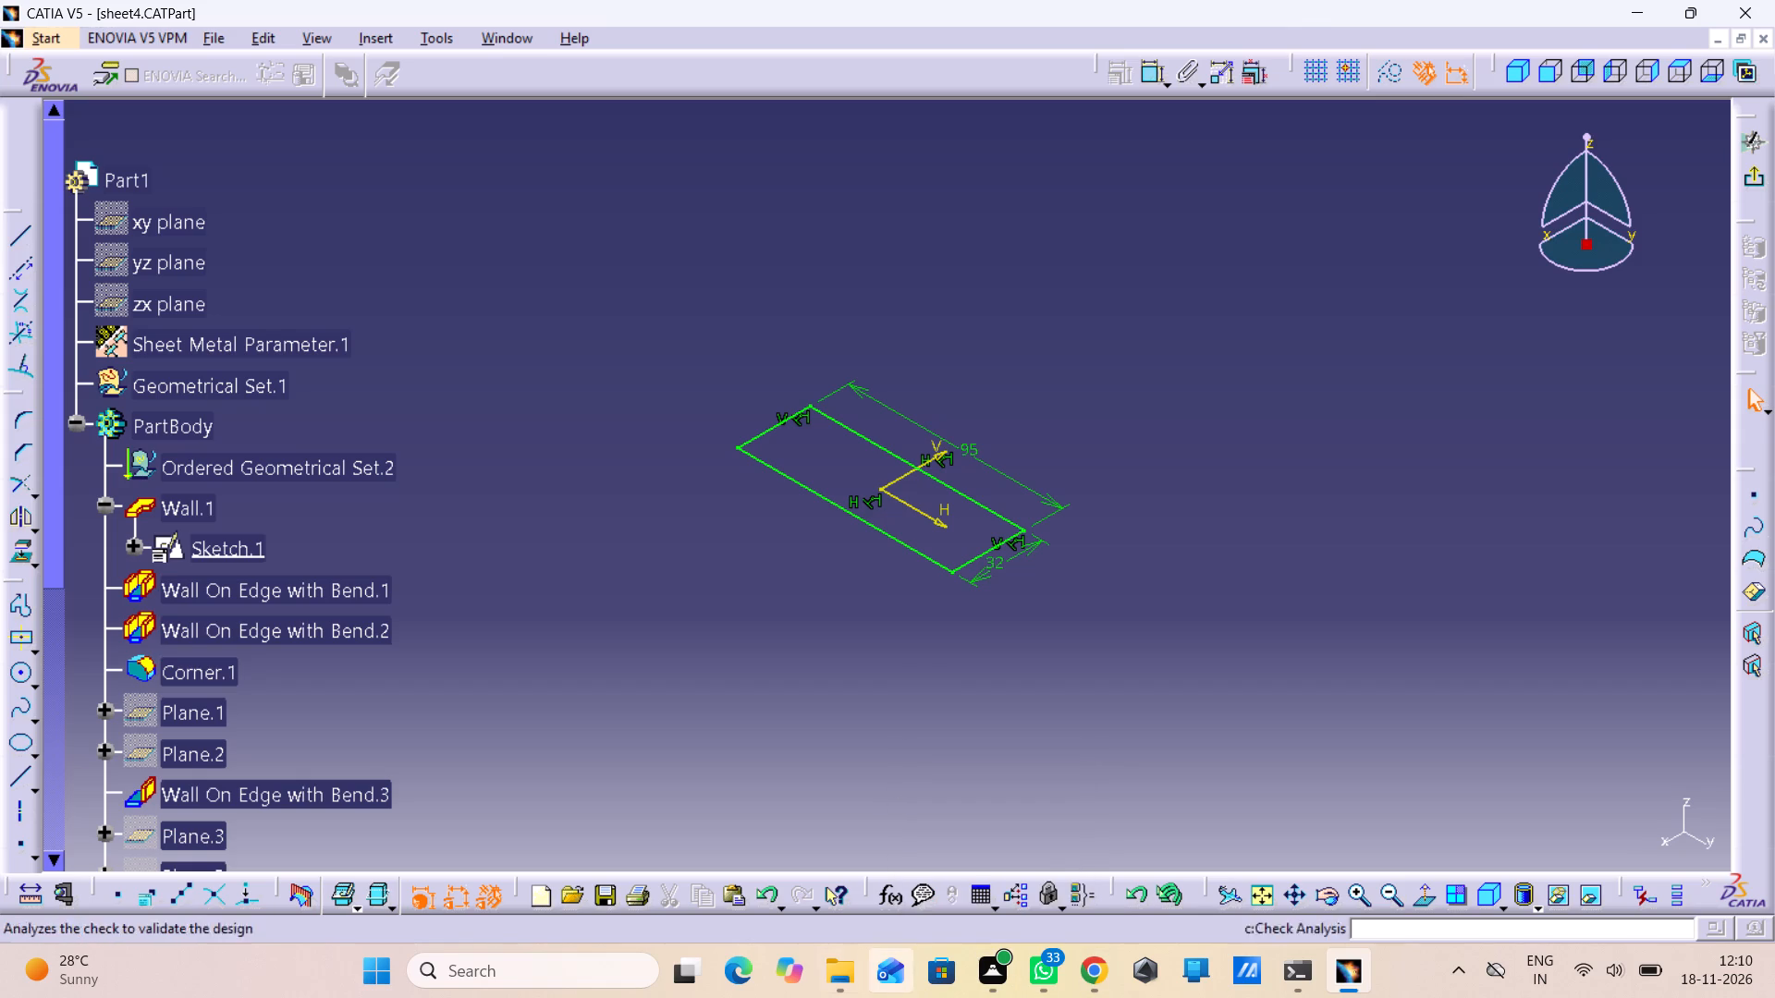
# Leave the sketch by switching to the Generative Sheetmetal Design workbench.
pyautogui.click(48, 30)
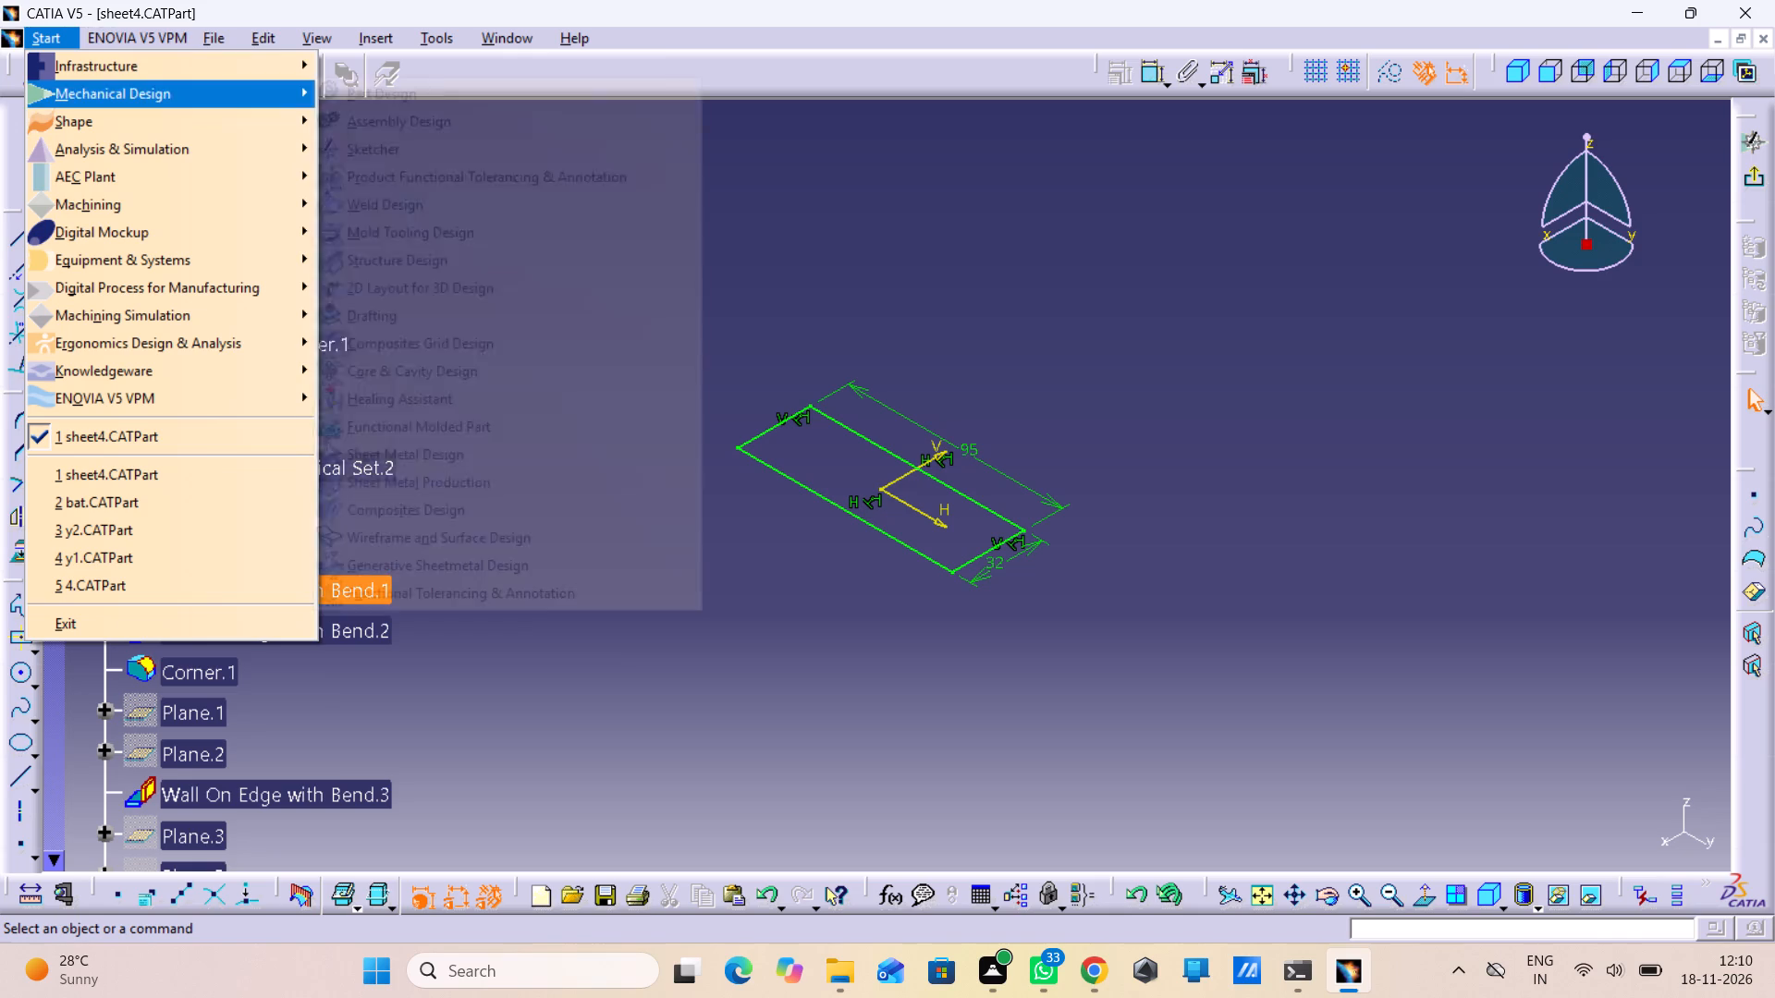
pyautogui.click(136, 101)
pyautogui.click(501, 554)
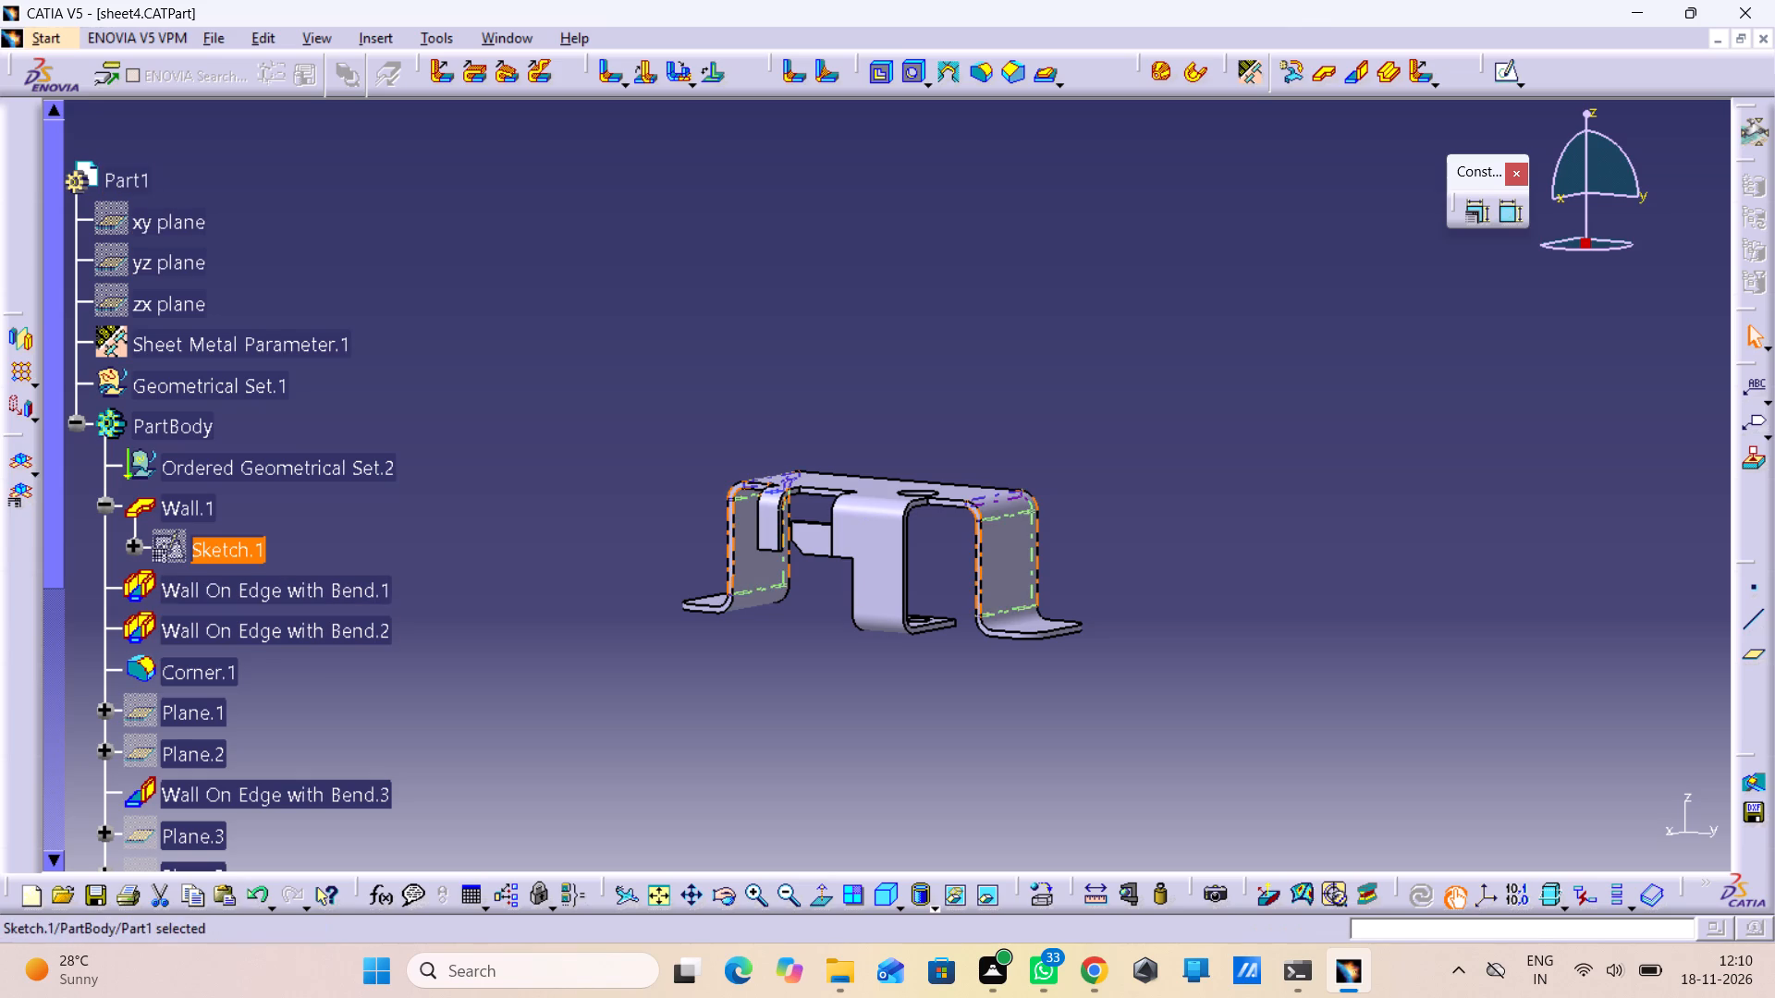
# Reopen Sketch.1 under Wall.1 to view the base profile face-on.
pyautogui.doubleClick(207, 558)
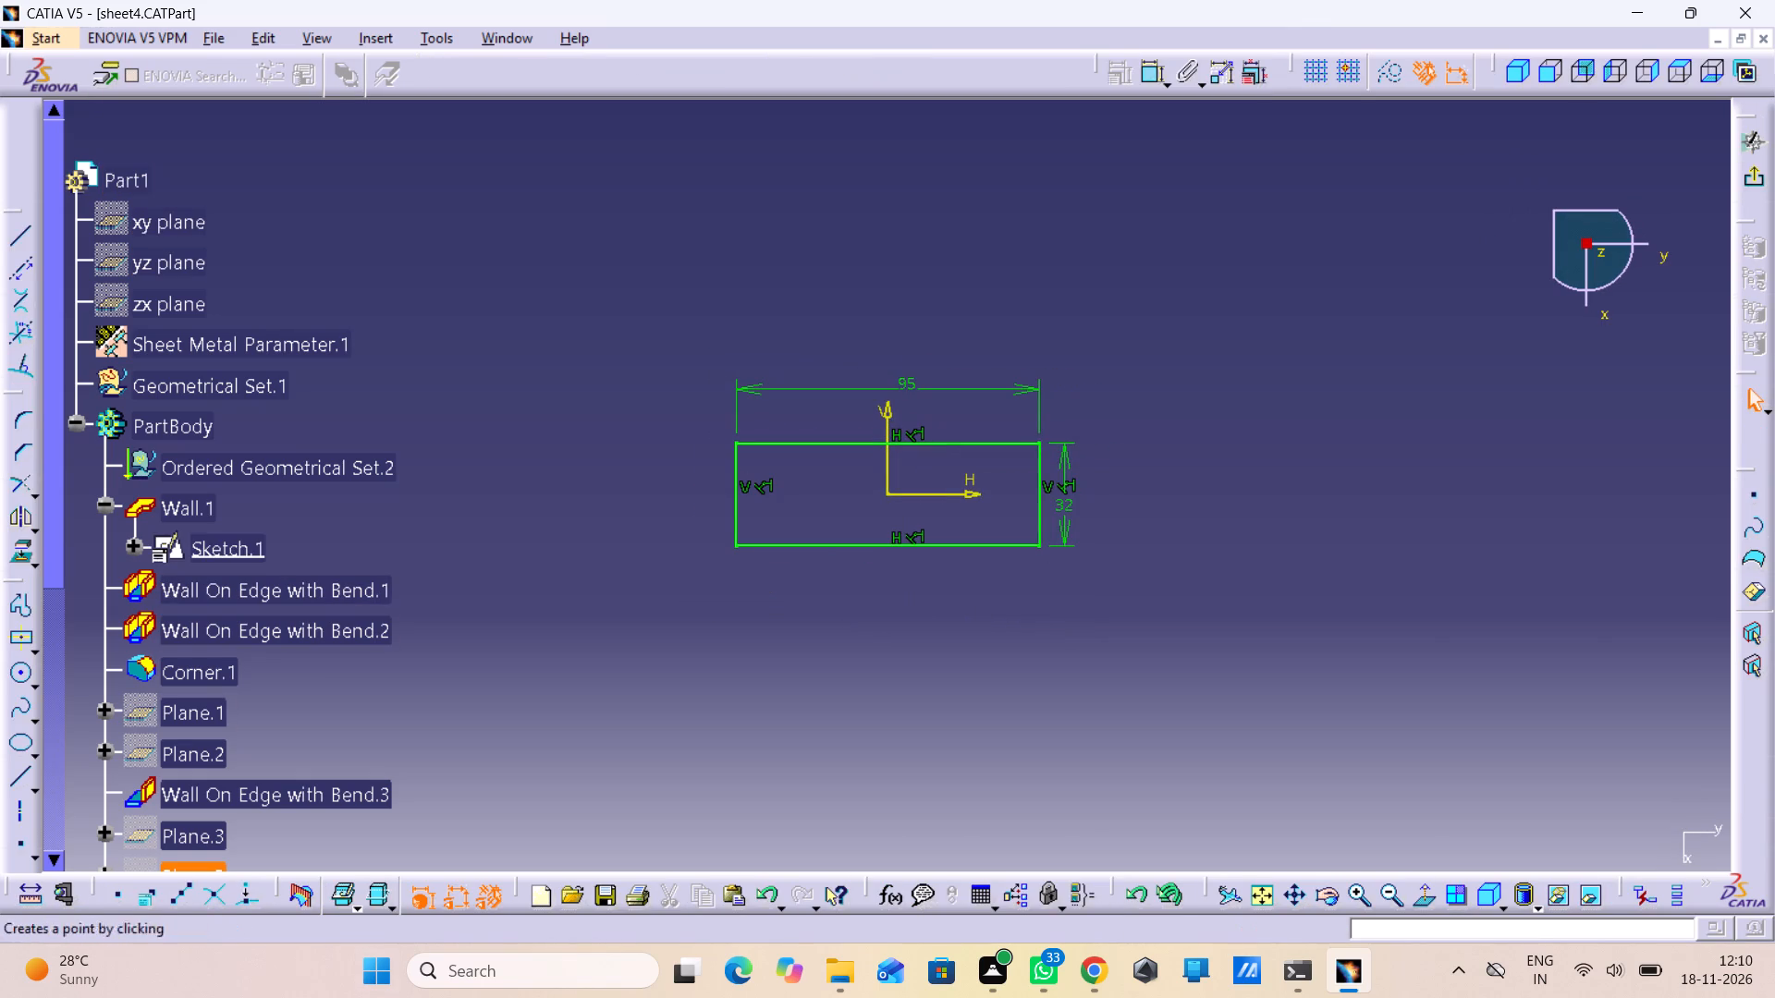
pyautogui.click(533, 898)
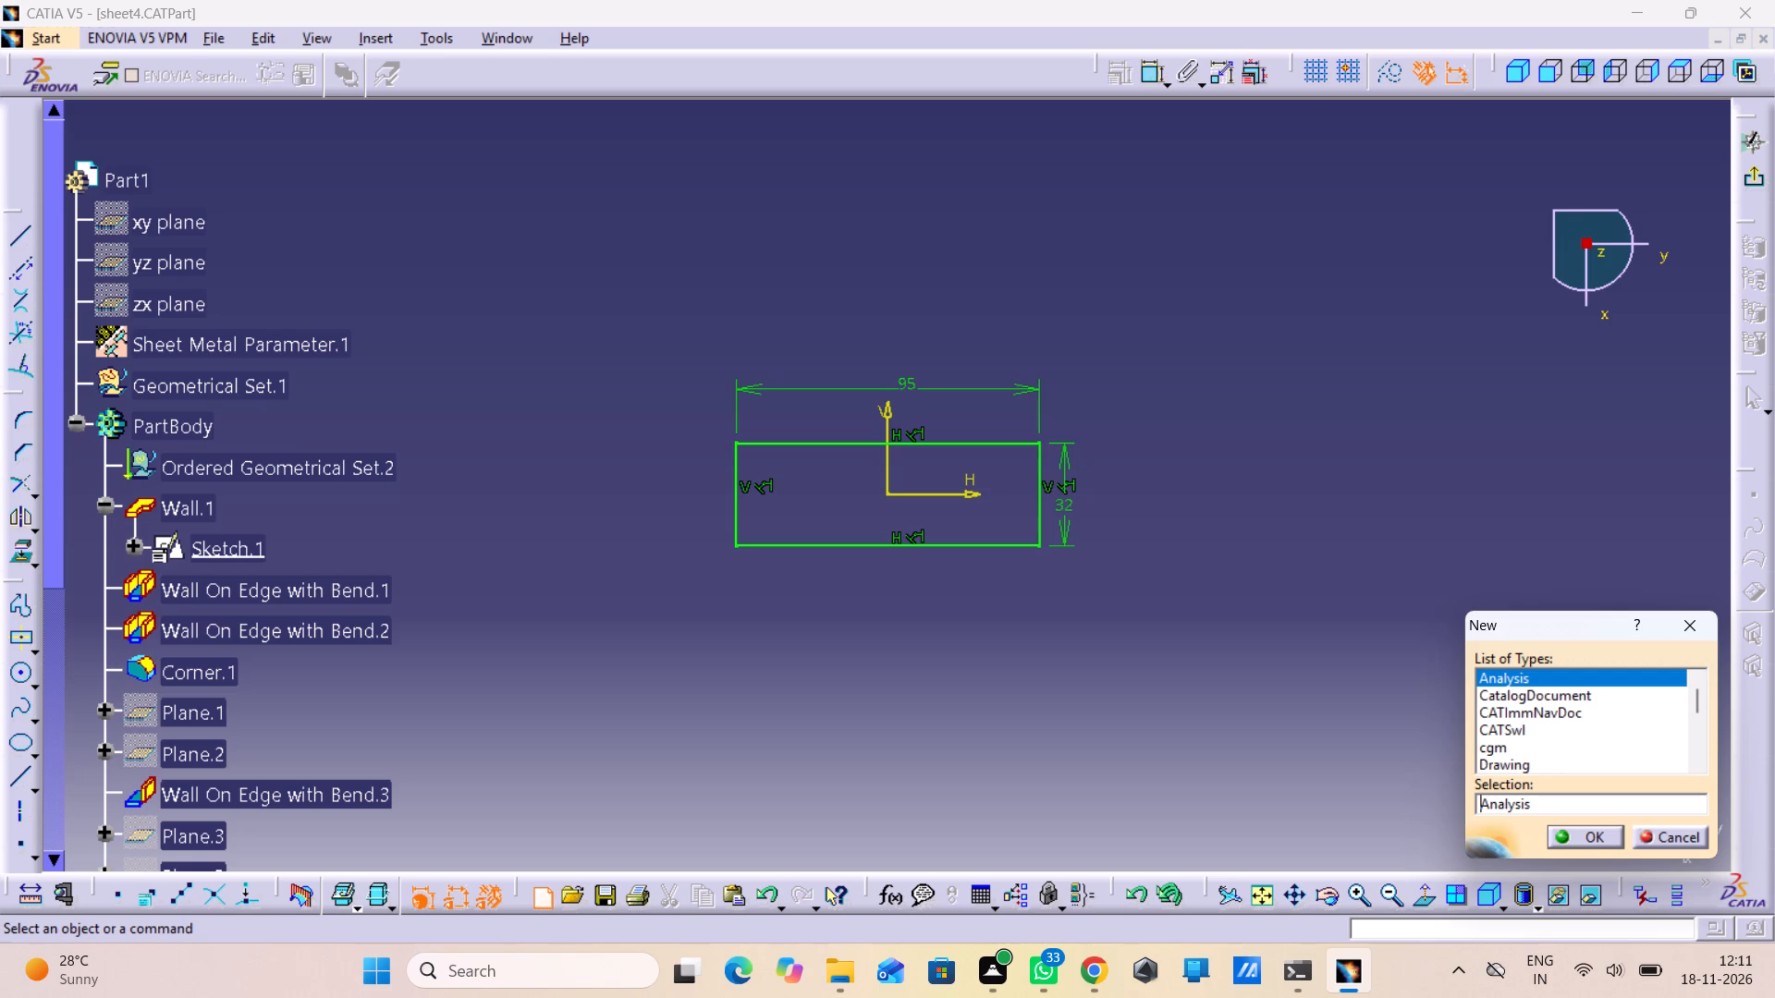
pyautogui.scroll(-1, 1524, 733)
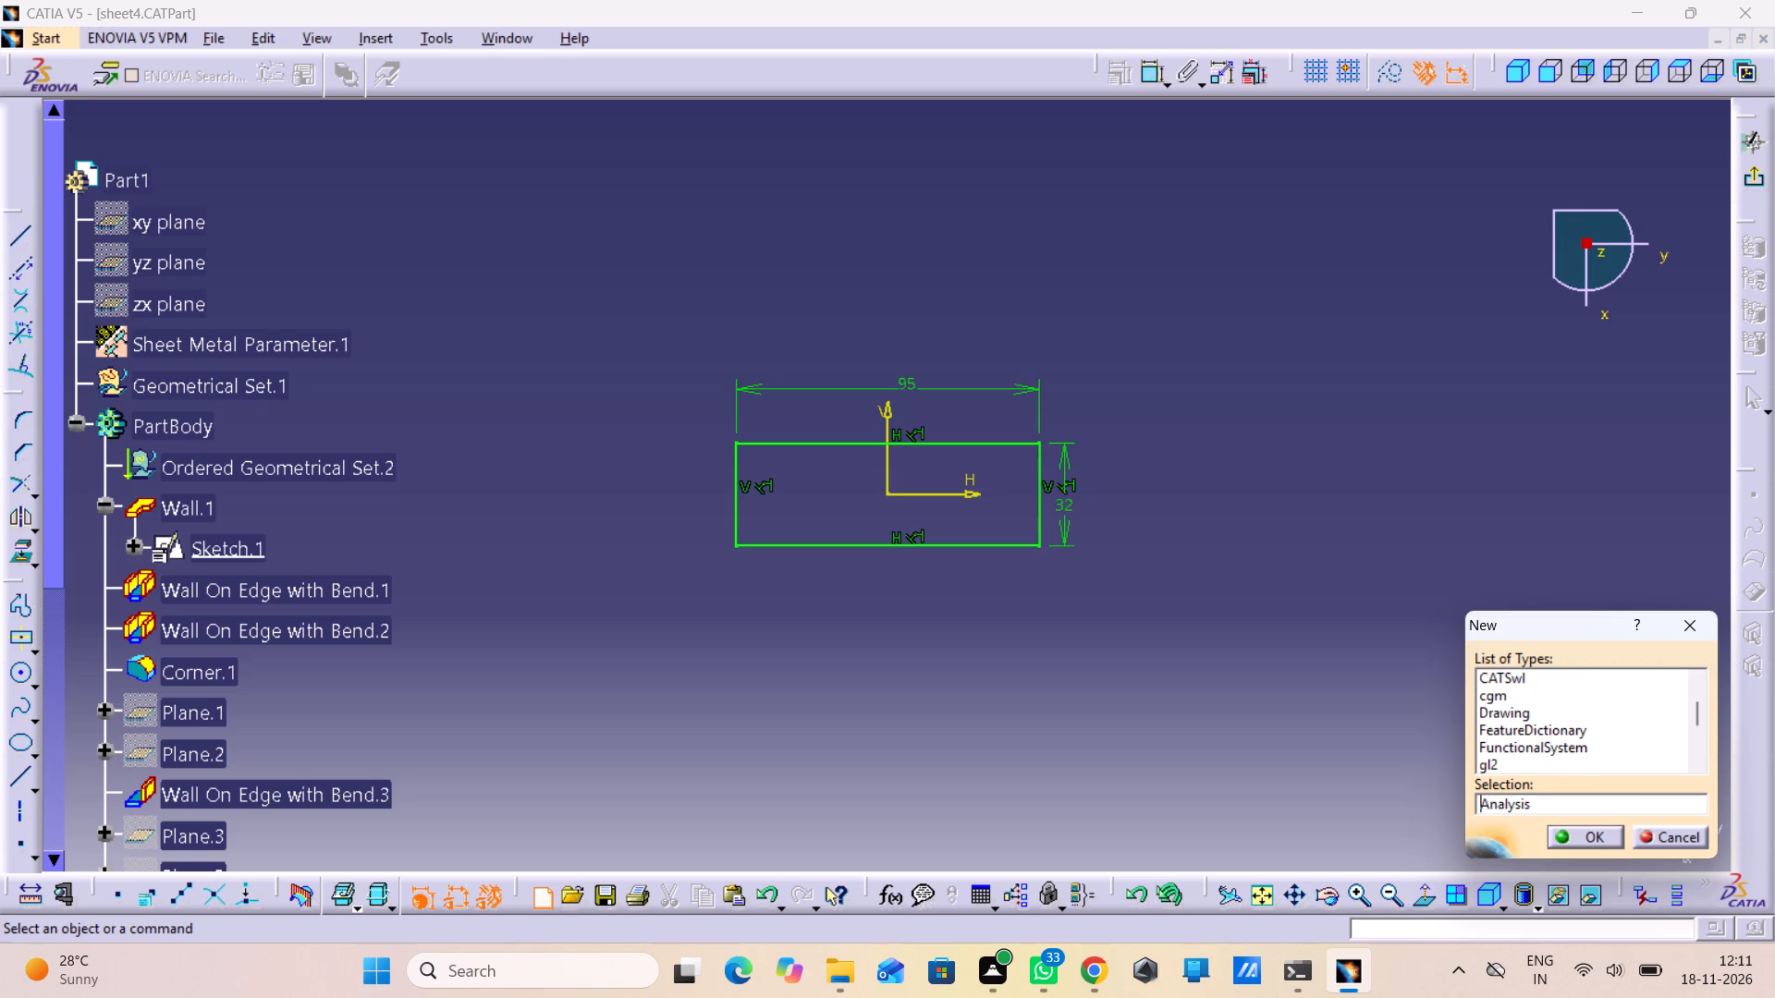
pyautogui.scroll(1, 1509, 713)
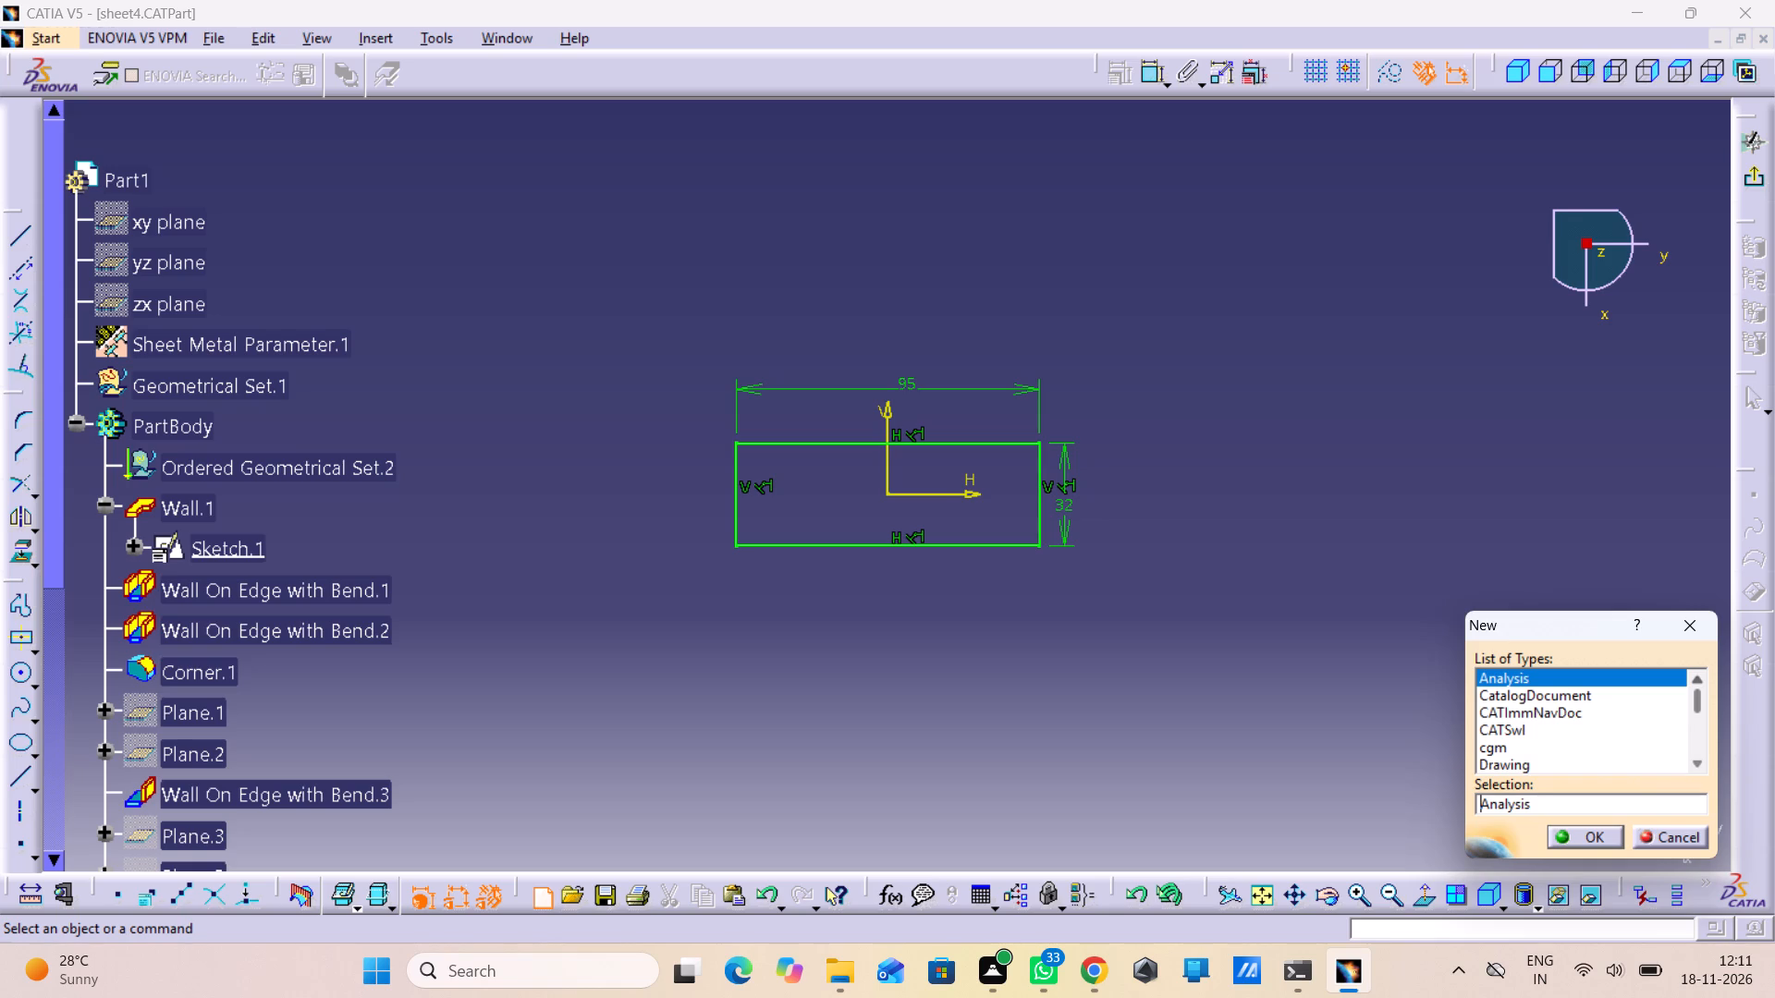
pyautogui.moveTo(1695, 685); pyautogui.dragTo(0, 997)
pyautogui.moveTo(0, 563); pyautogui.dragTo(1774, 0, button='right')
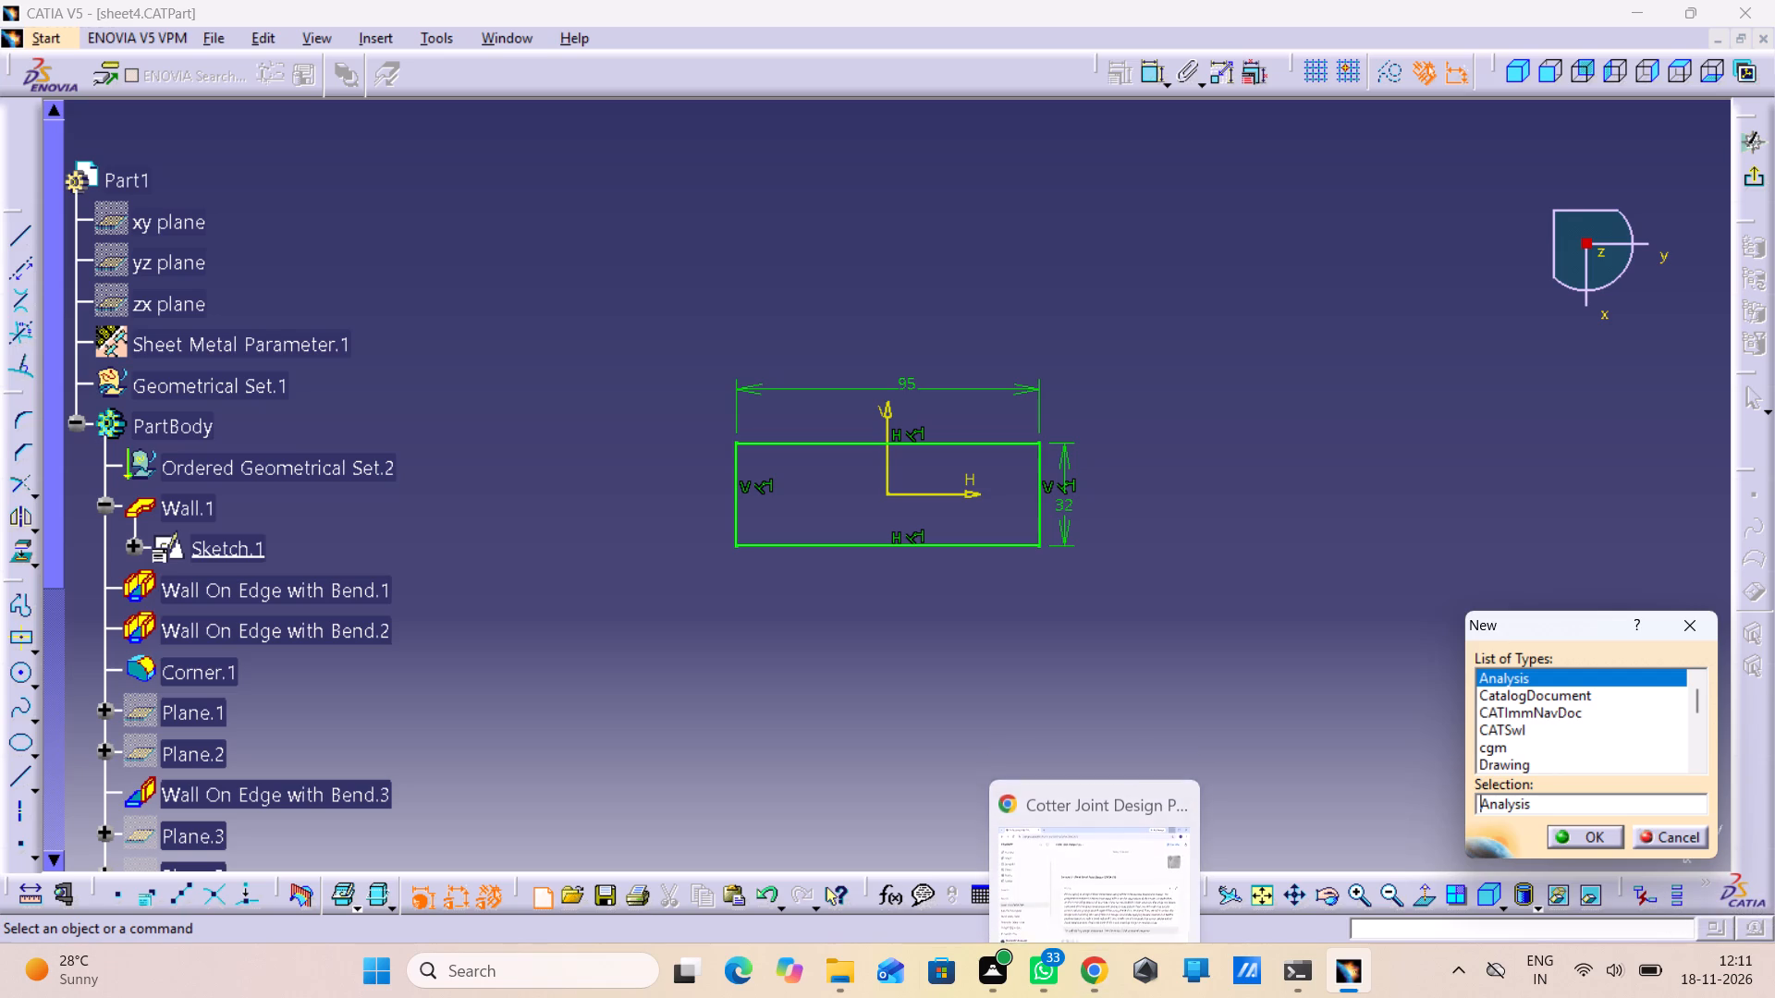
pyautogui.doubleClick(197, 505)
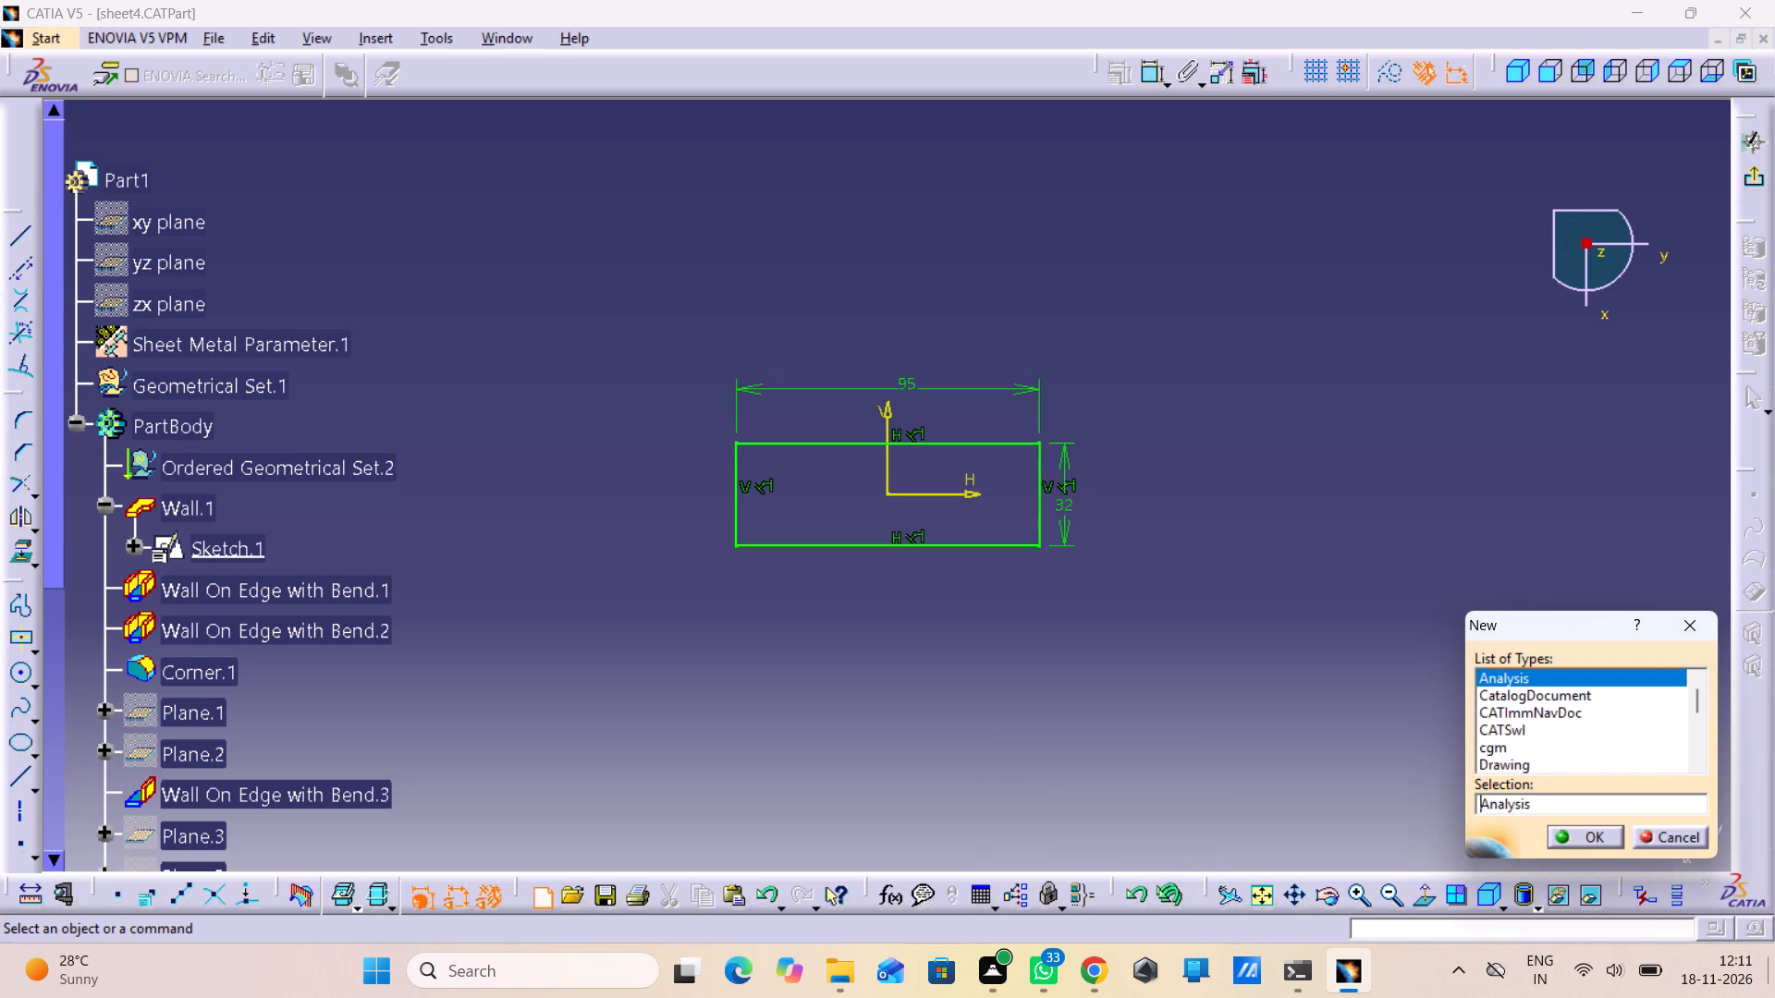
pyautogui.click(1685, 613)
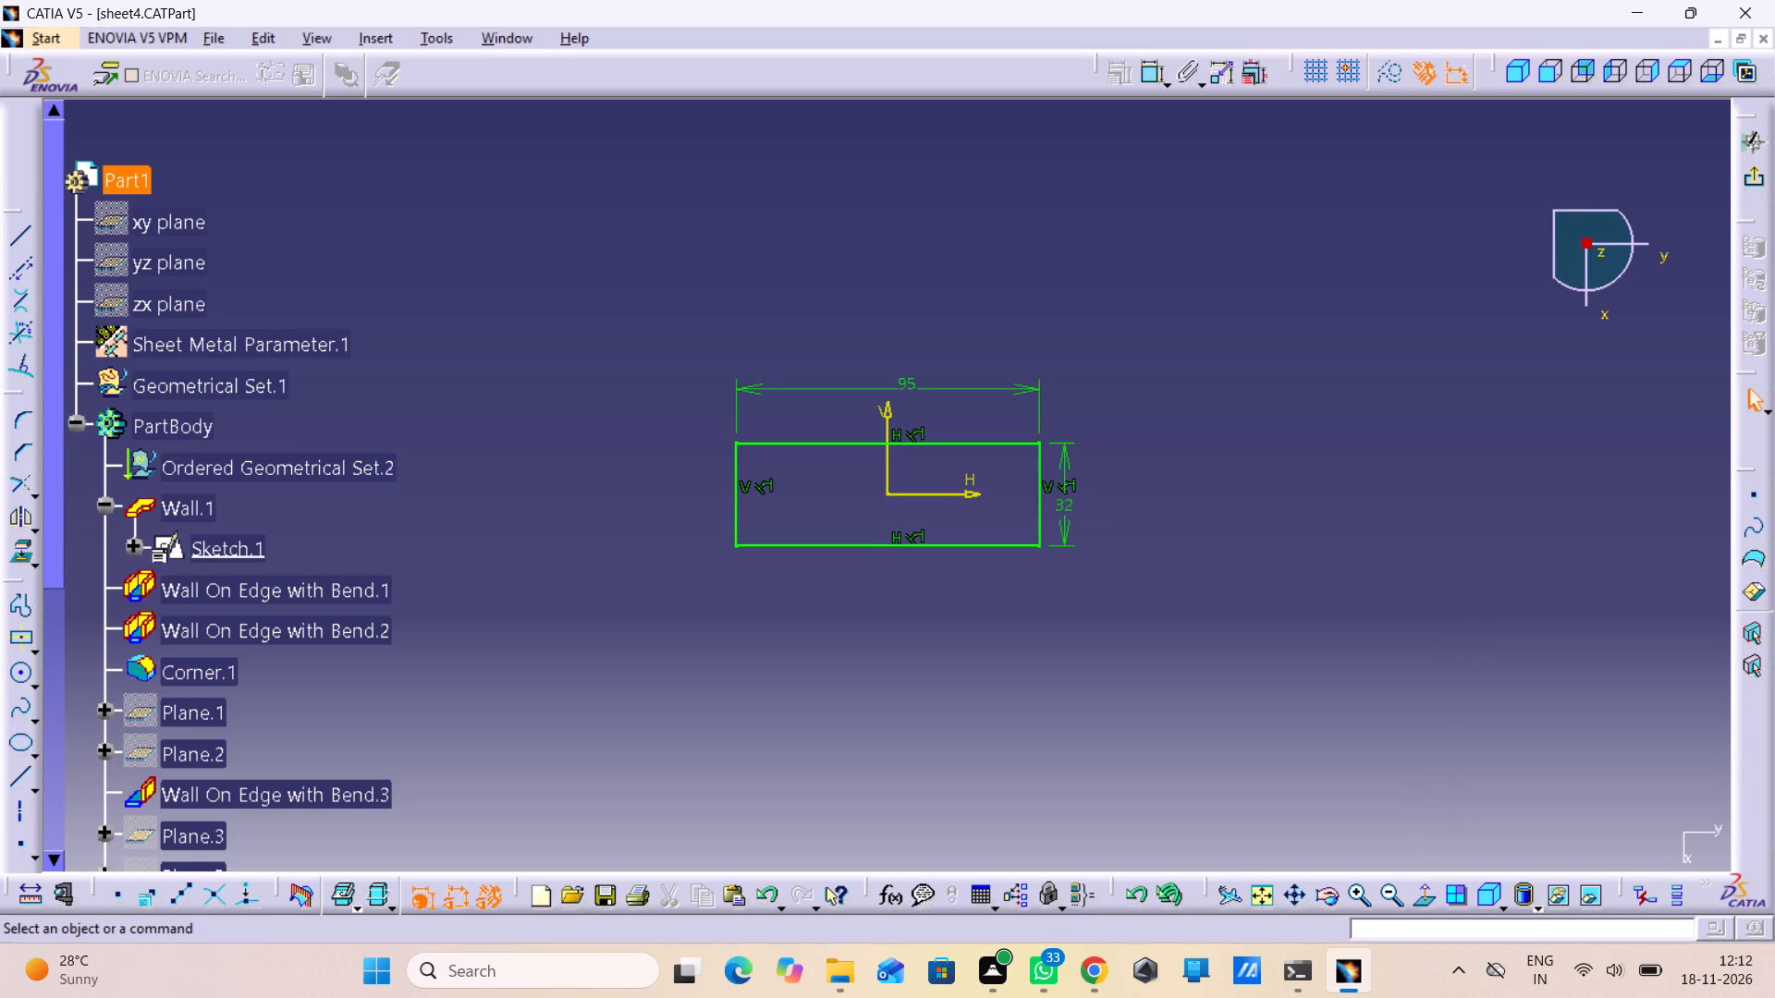
# Leave Sketch.1 and return to the 3D bracket with Wall.1 selected.
pyautogui.moveTo(886, 485); pyautogui.dragTo(364, 525)
pyautogui.click(364, 525)
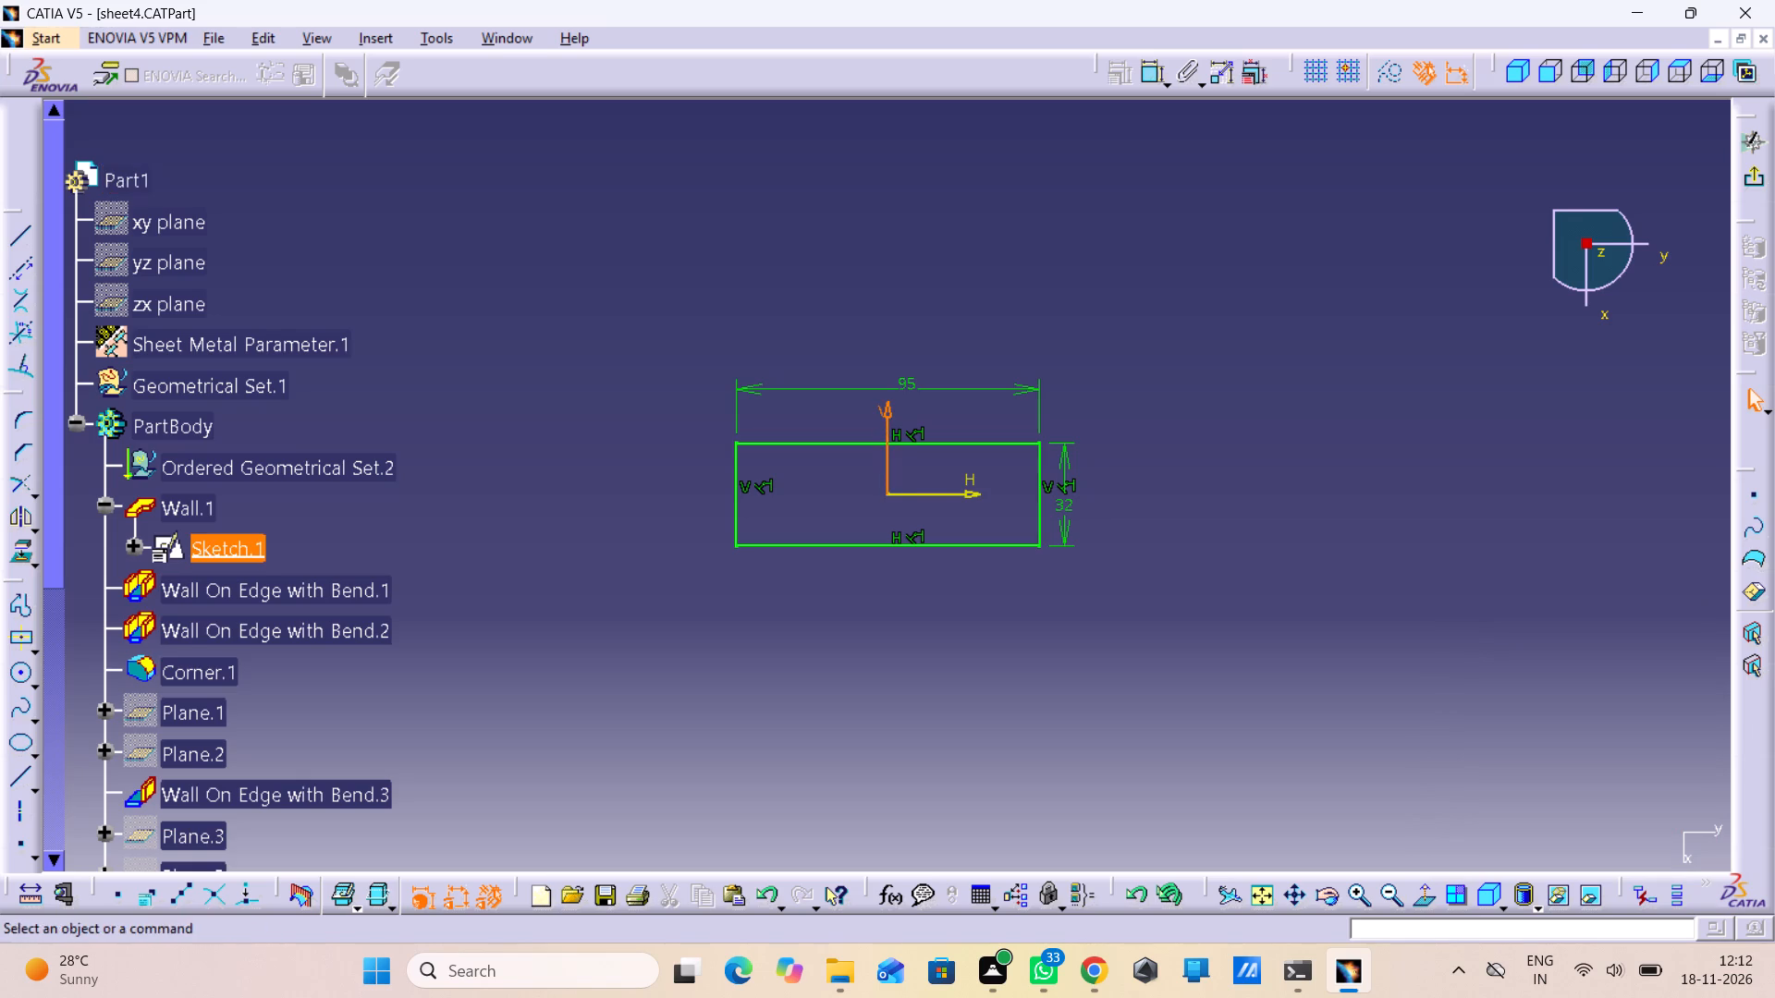
pyautogui.click(196, 512)
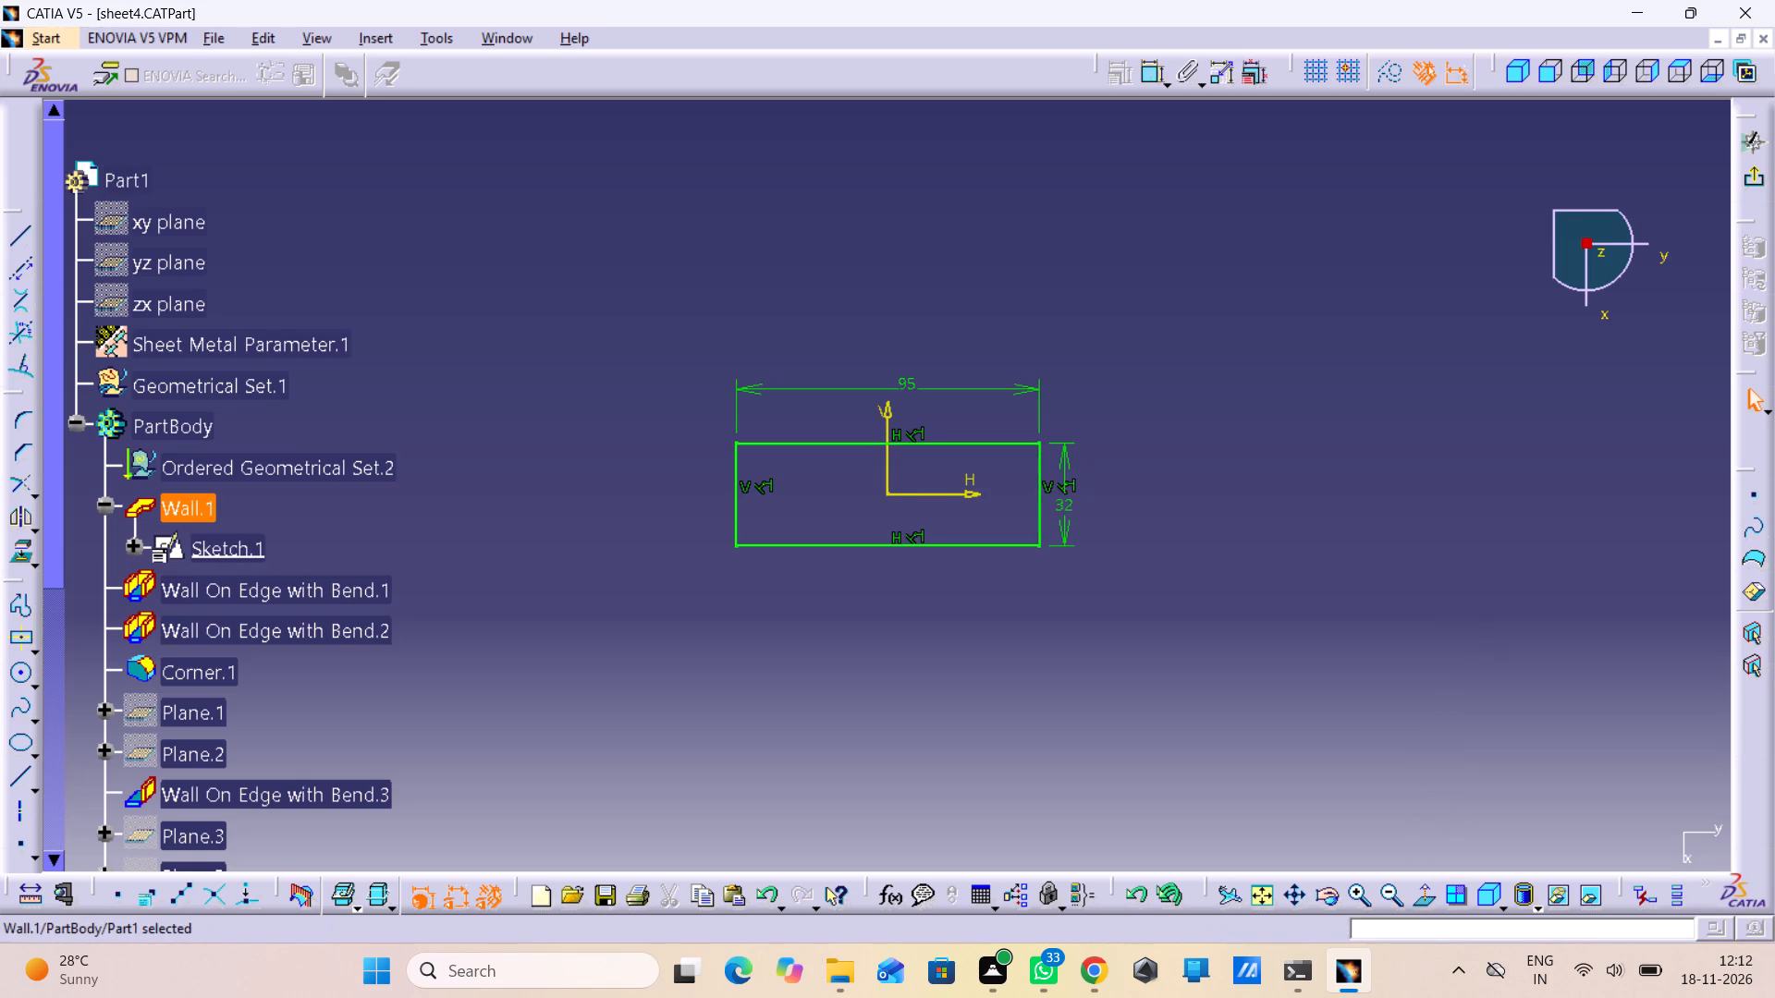
pyautogui.click(196, 512)
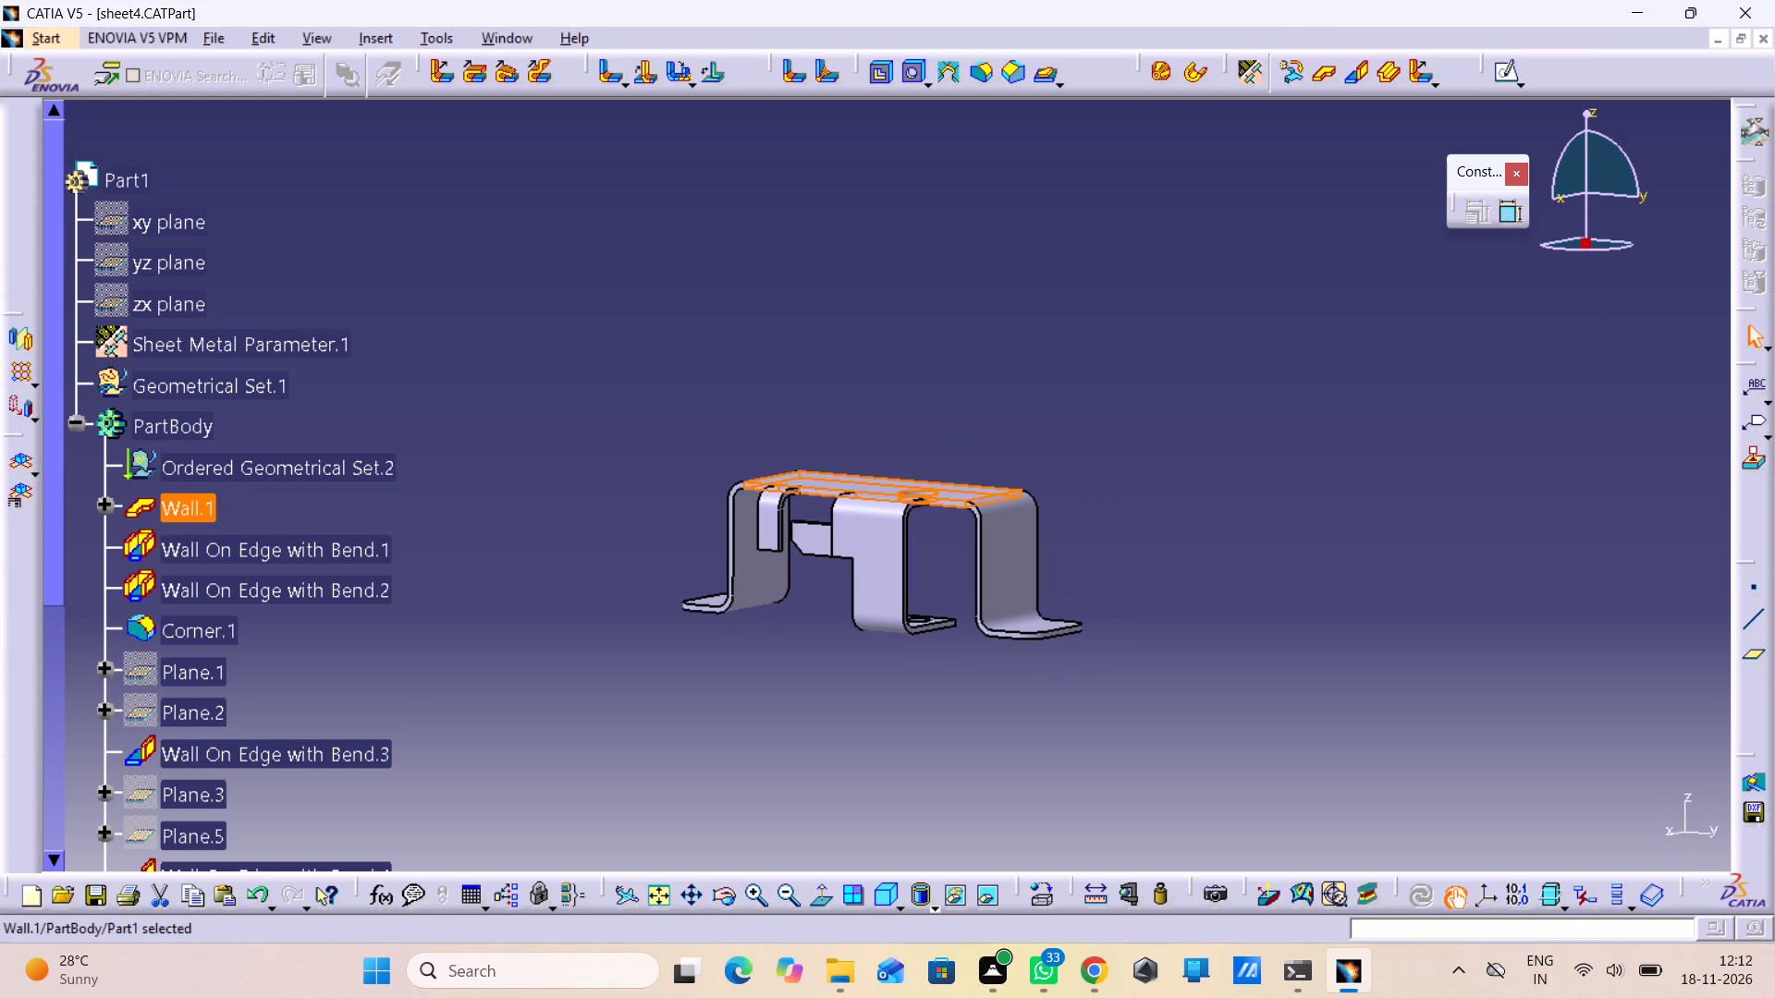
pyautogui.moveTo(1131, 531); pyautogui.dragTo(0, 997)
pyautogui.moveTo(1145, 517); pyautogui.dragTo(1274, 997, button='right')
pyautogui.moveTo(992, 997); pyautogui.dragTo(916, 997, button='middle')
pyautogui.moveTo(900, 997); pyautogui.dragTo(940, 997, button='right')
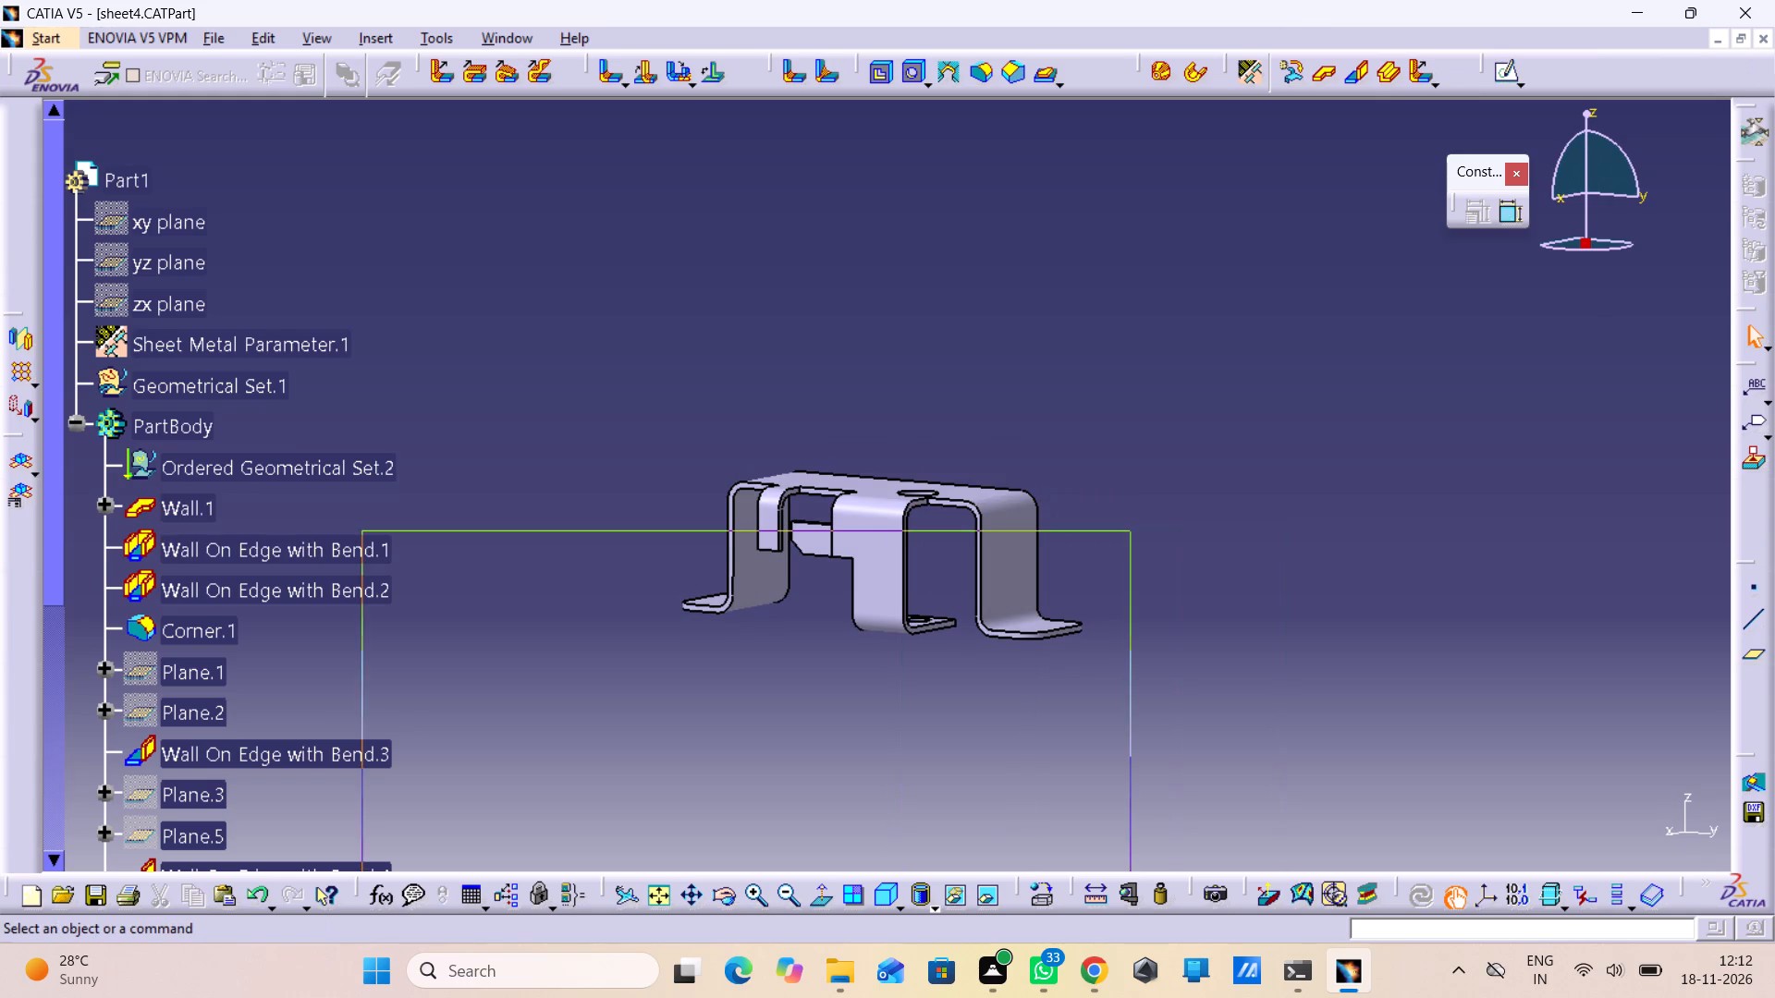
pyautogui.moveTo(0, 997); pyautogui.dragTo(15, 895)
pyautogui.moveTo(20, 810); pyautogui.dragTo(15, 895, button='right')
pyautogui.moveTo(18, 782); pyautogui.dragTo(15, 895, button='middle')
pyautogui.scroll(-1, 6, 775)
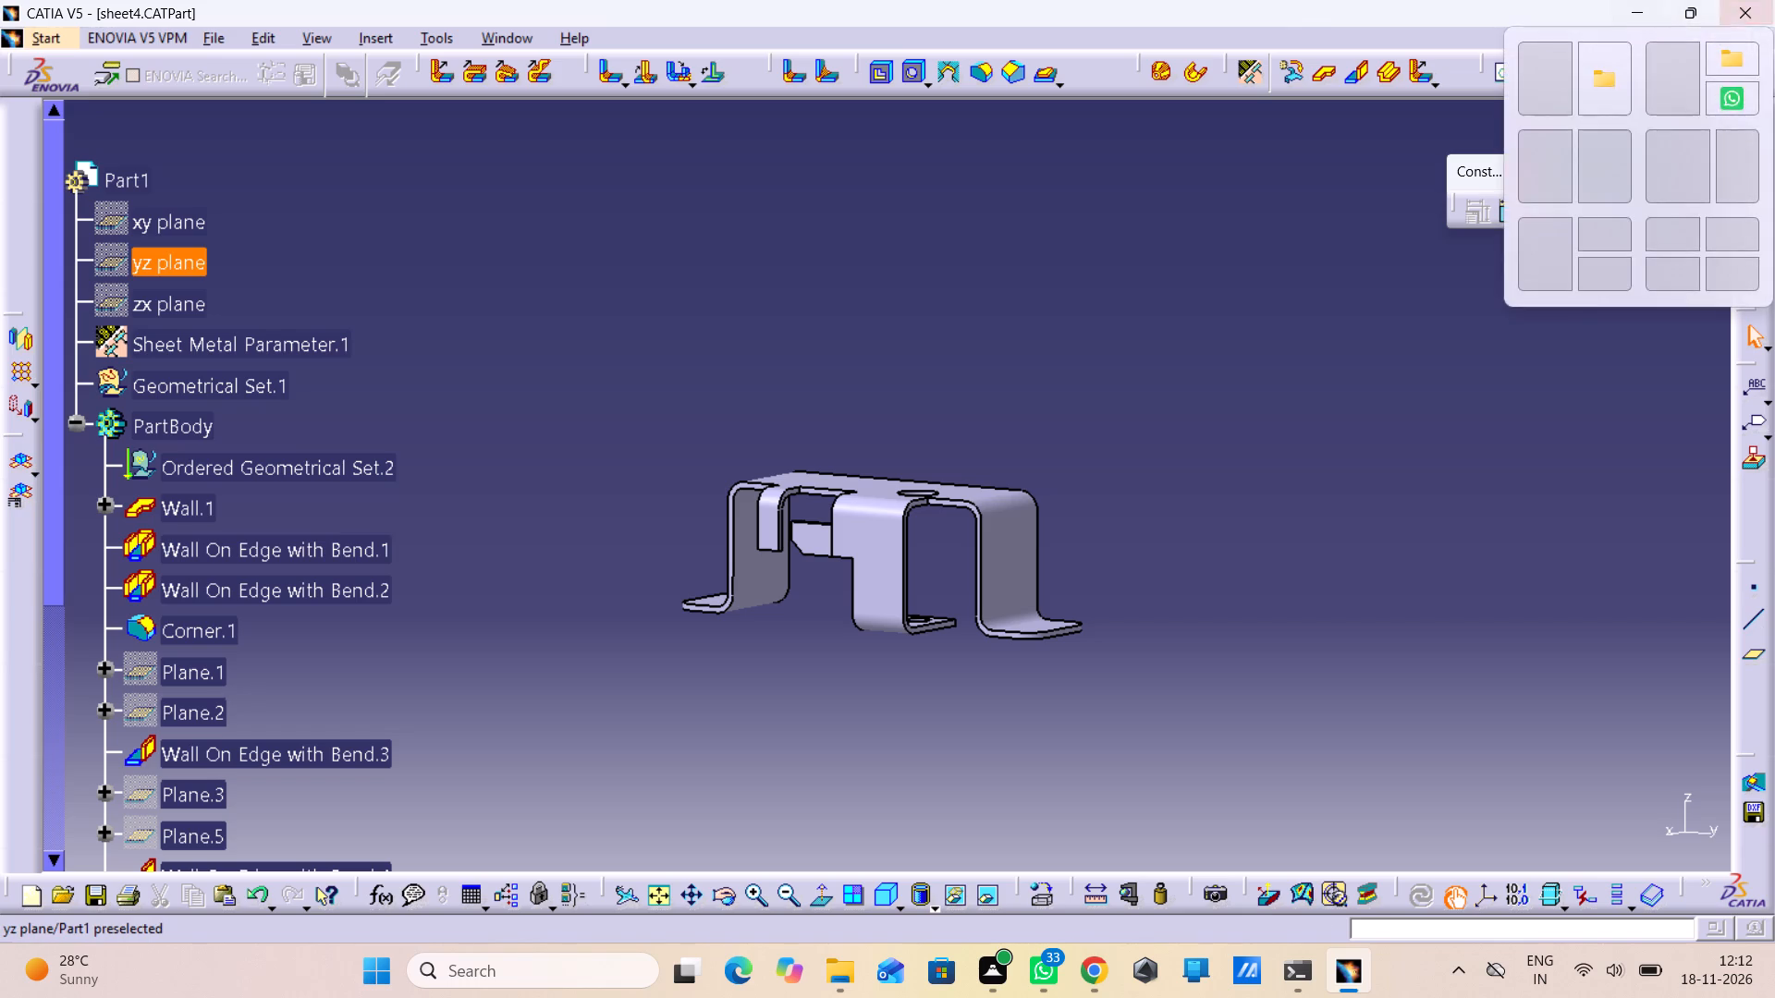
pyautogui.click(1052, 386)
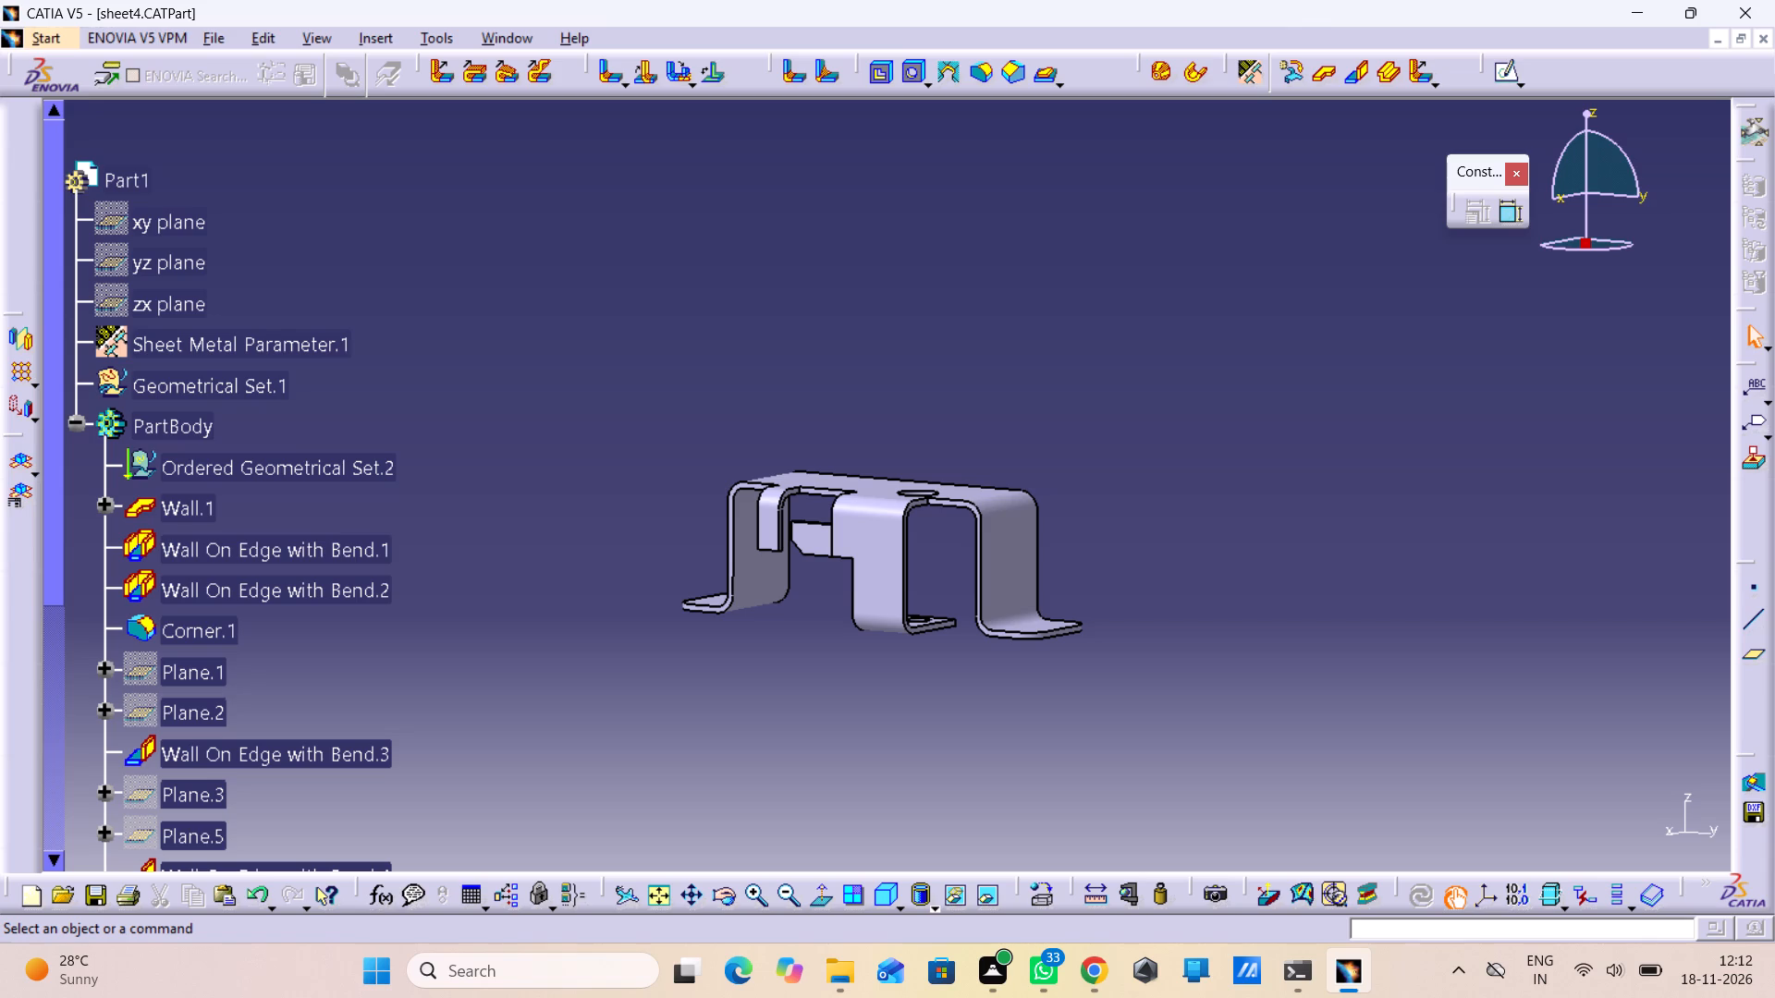
# Open the Sheet Metal Parameters to check the thickness and default bend radius, and close them without changes.
pyautogui.doubleClick(1327, 66)
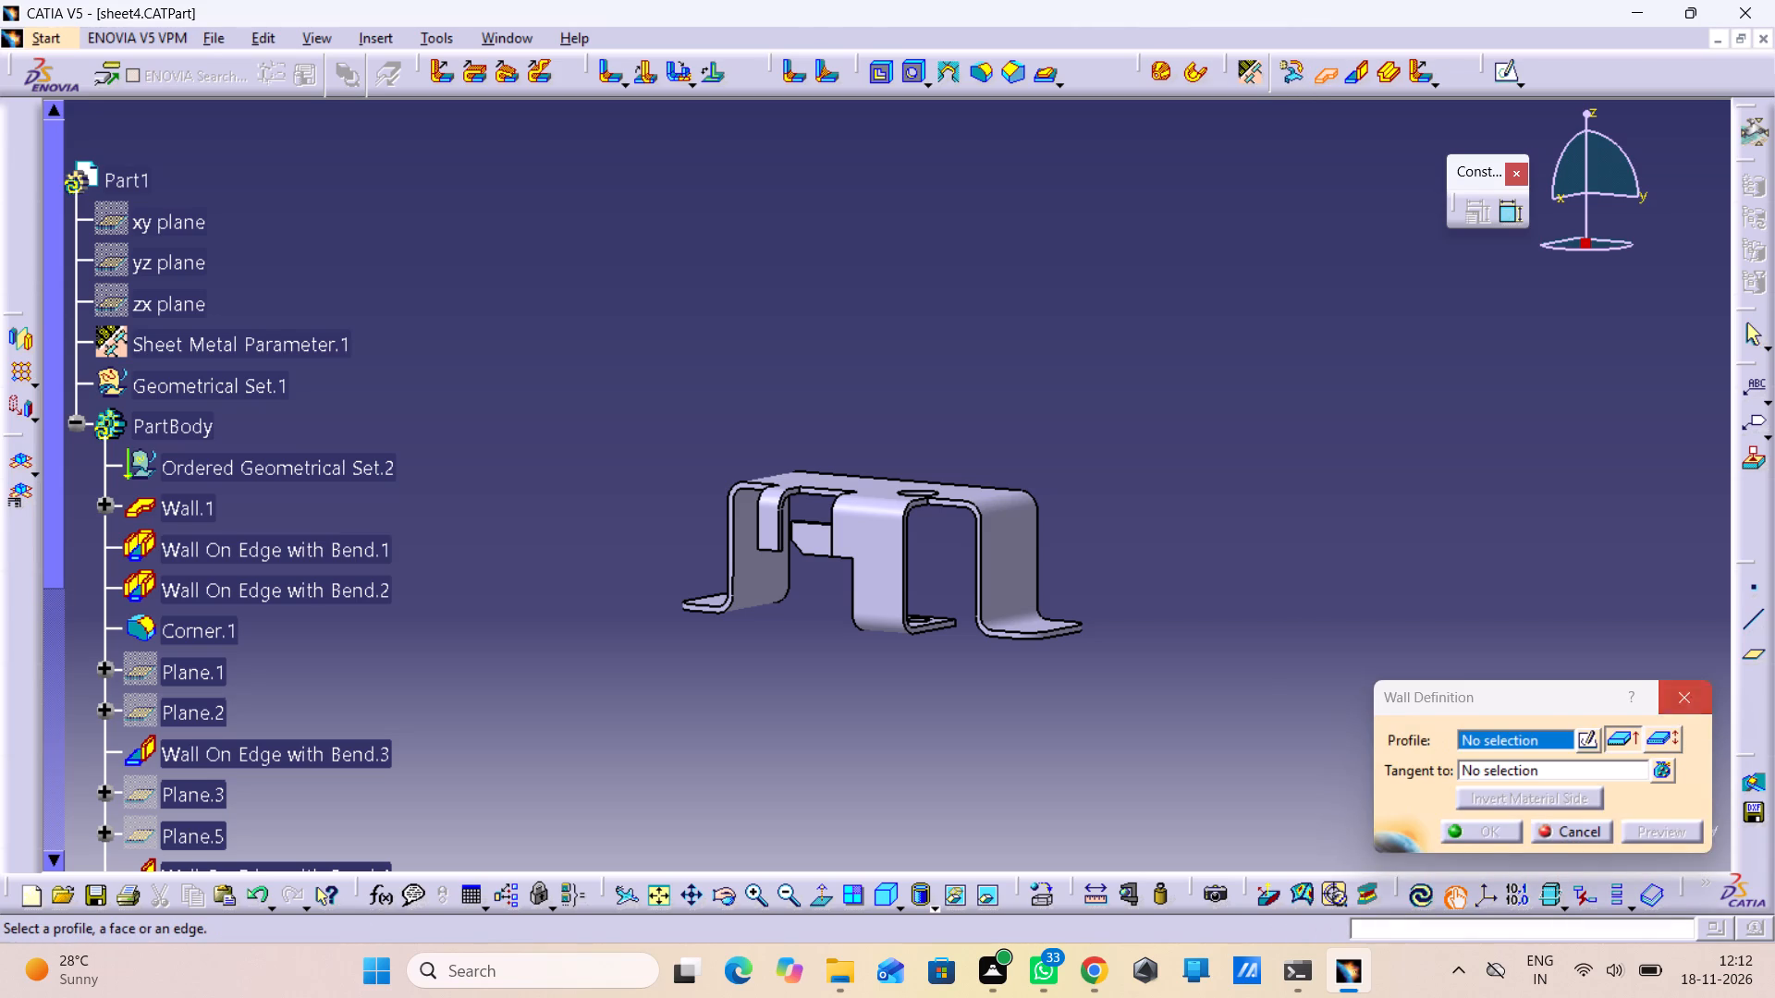
pyautogui.moveTo(1686, 701); pyautogui.dragTo(1688, 691)
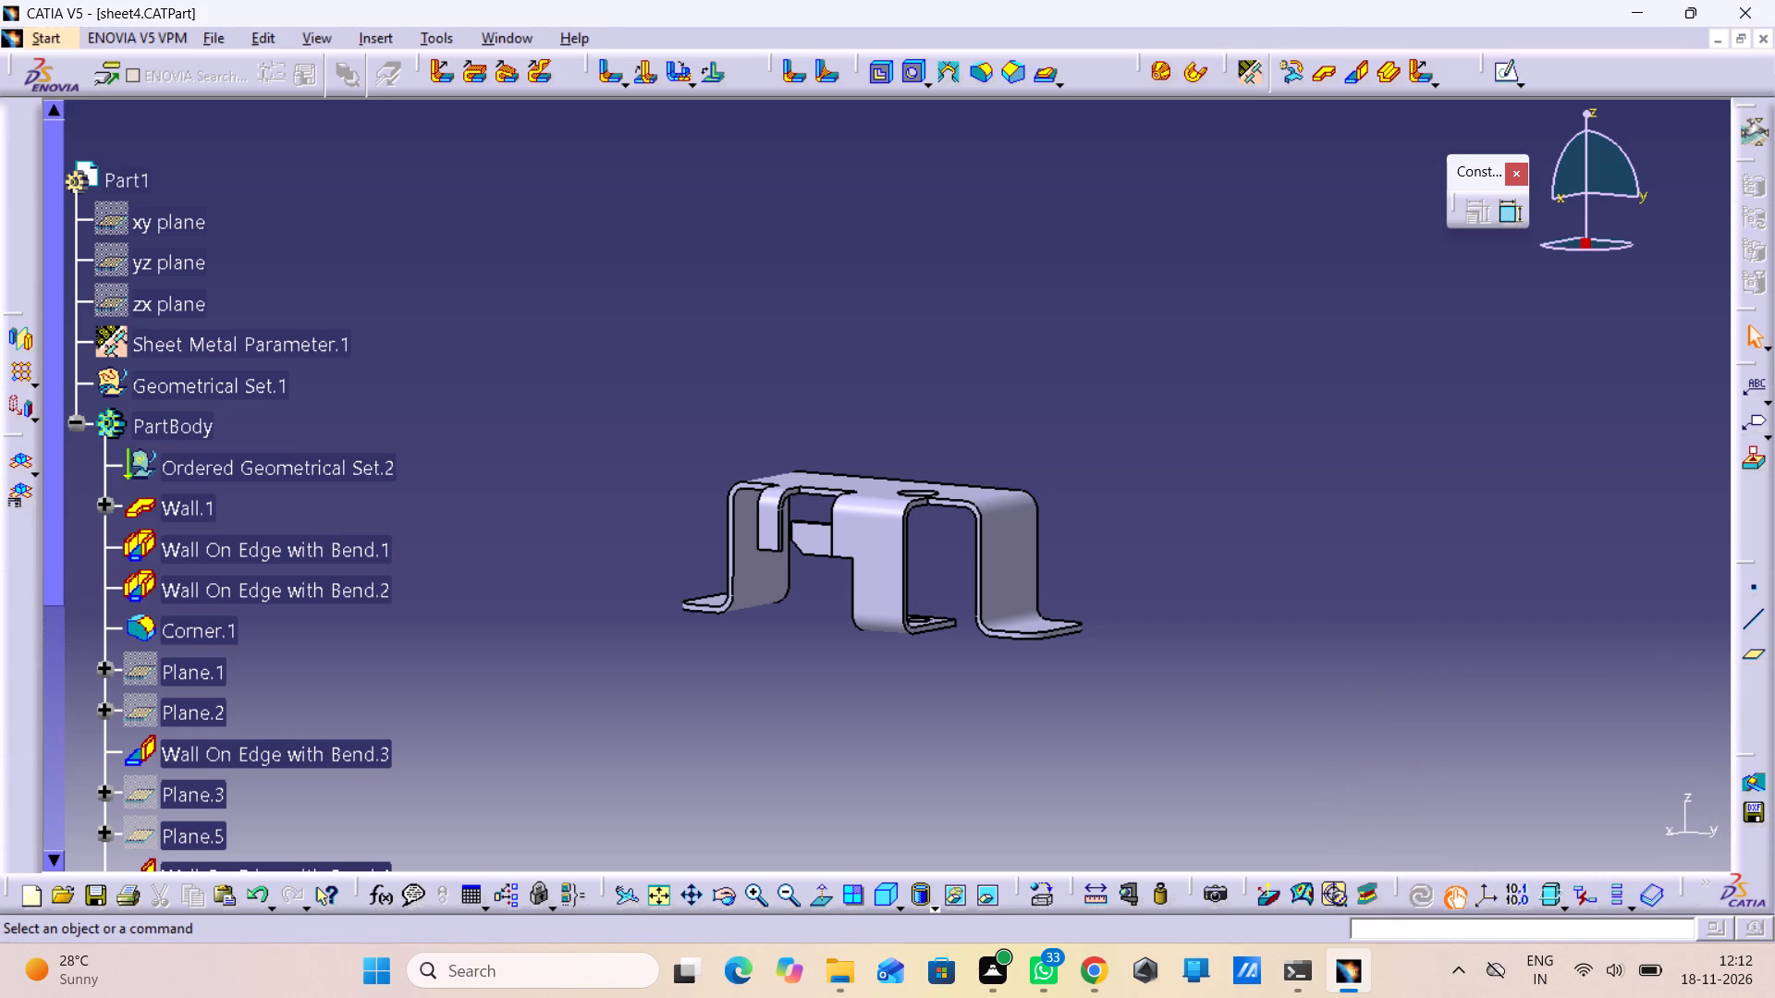
pyautogui.click(1247, 72)
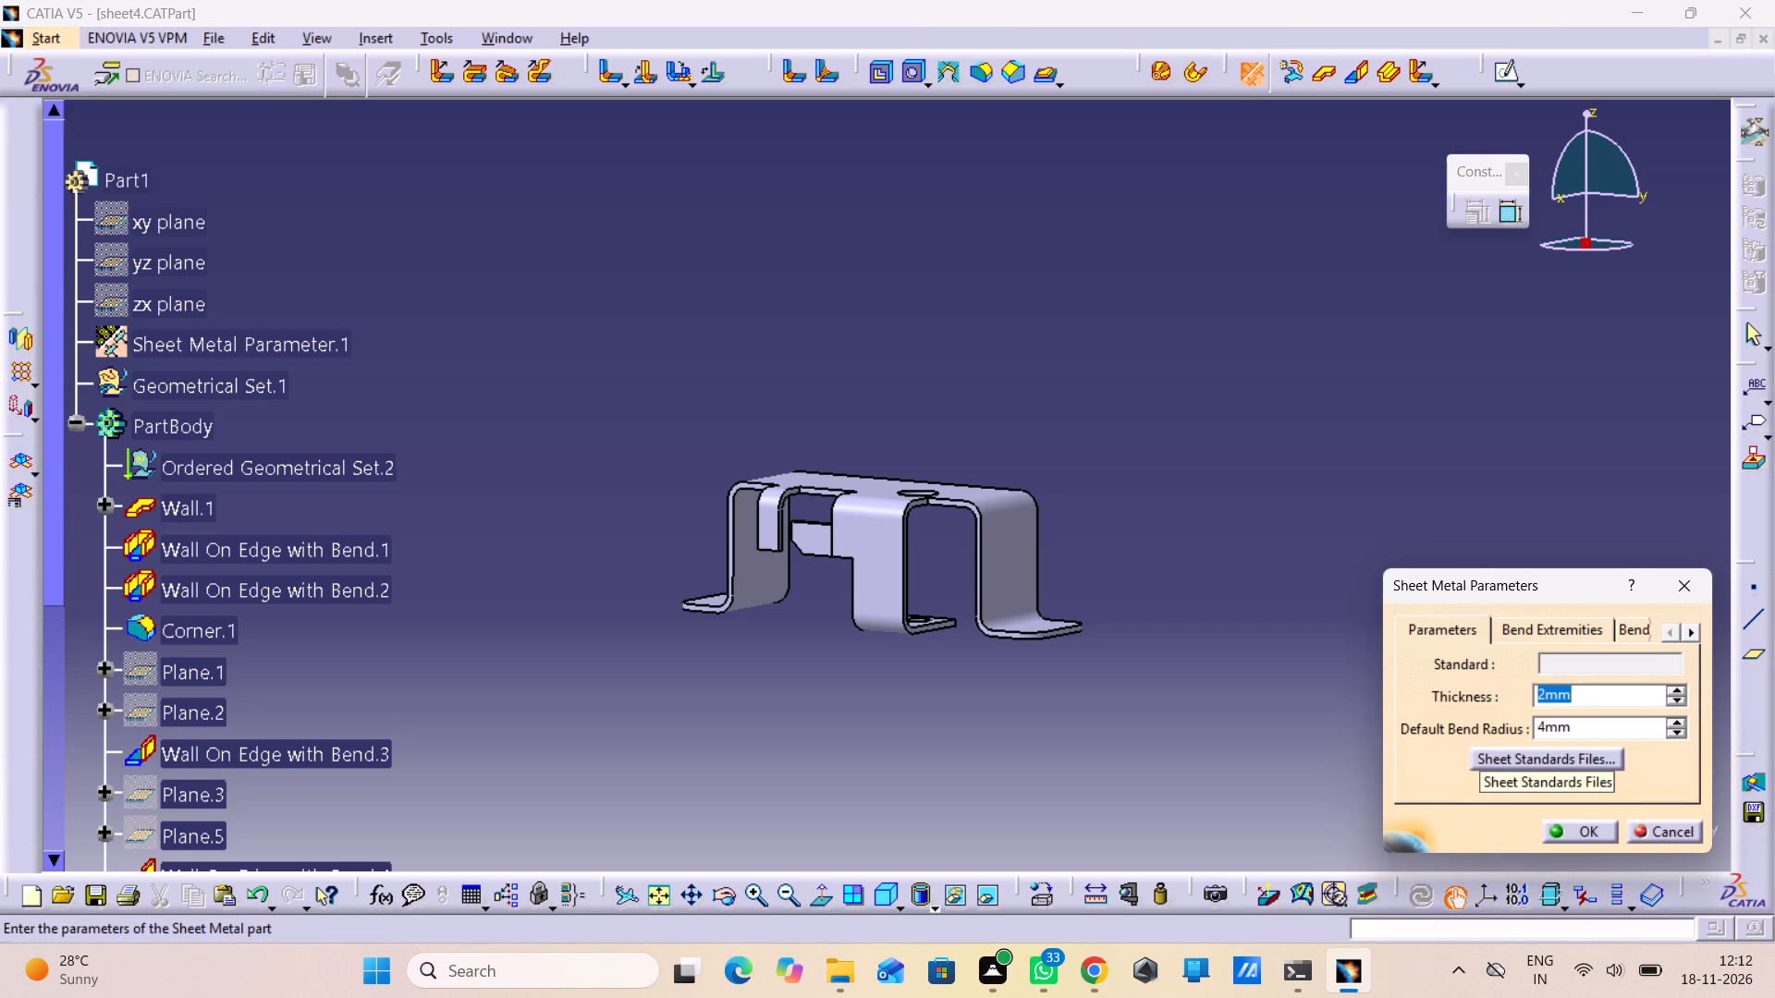
pyautogui.click(1696, 584)
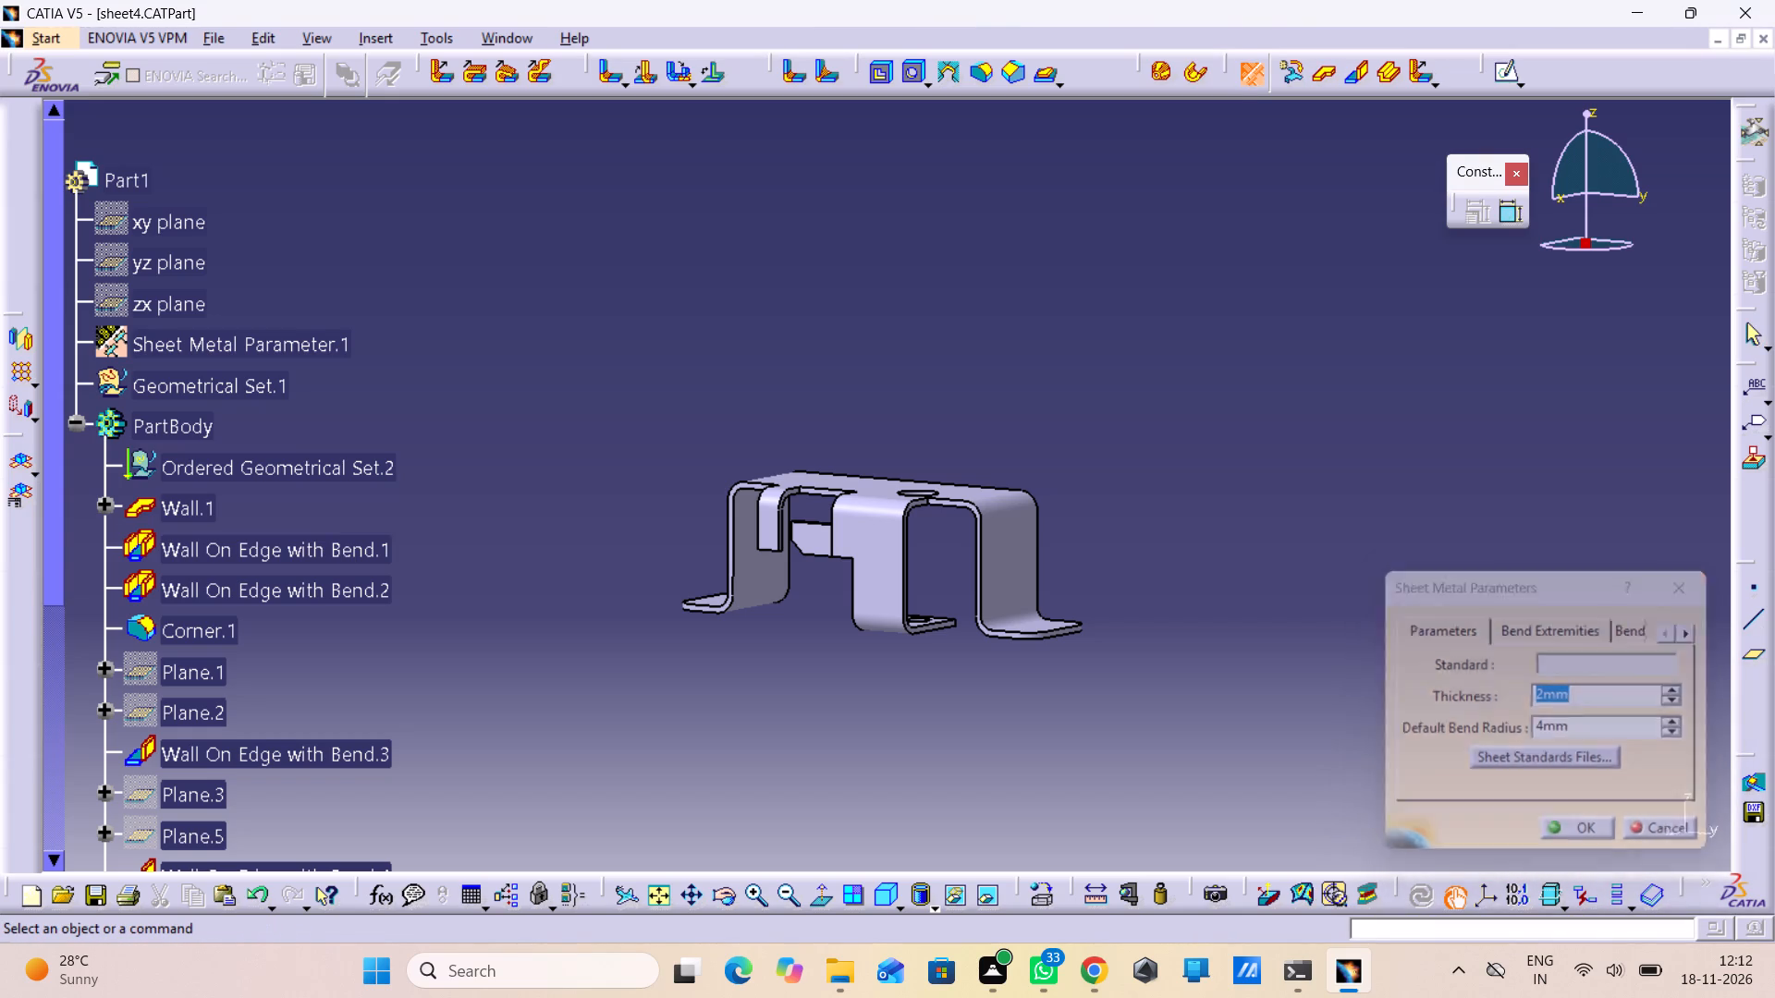
# Set the default bend radius in the Sheet Metal Parameters to 0.74 mm and update the part.
pyautogui.click(1117, 626)
pyautogui.moveTo(951, 779); pyautogui.dragTo(945, 583, button='middle')
pyautogui.moveTo(950, 779); pyautogui.dragTo(945, 583, button='right')
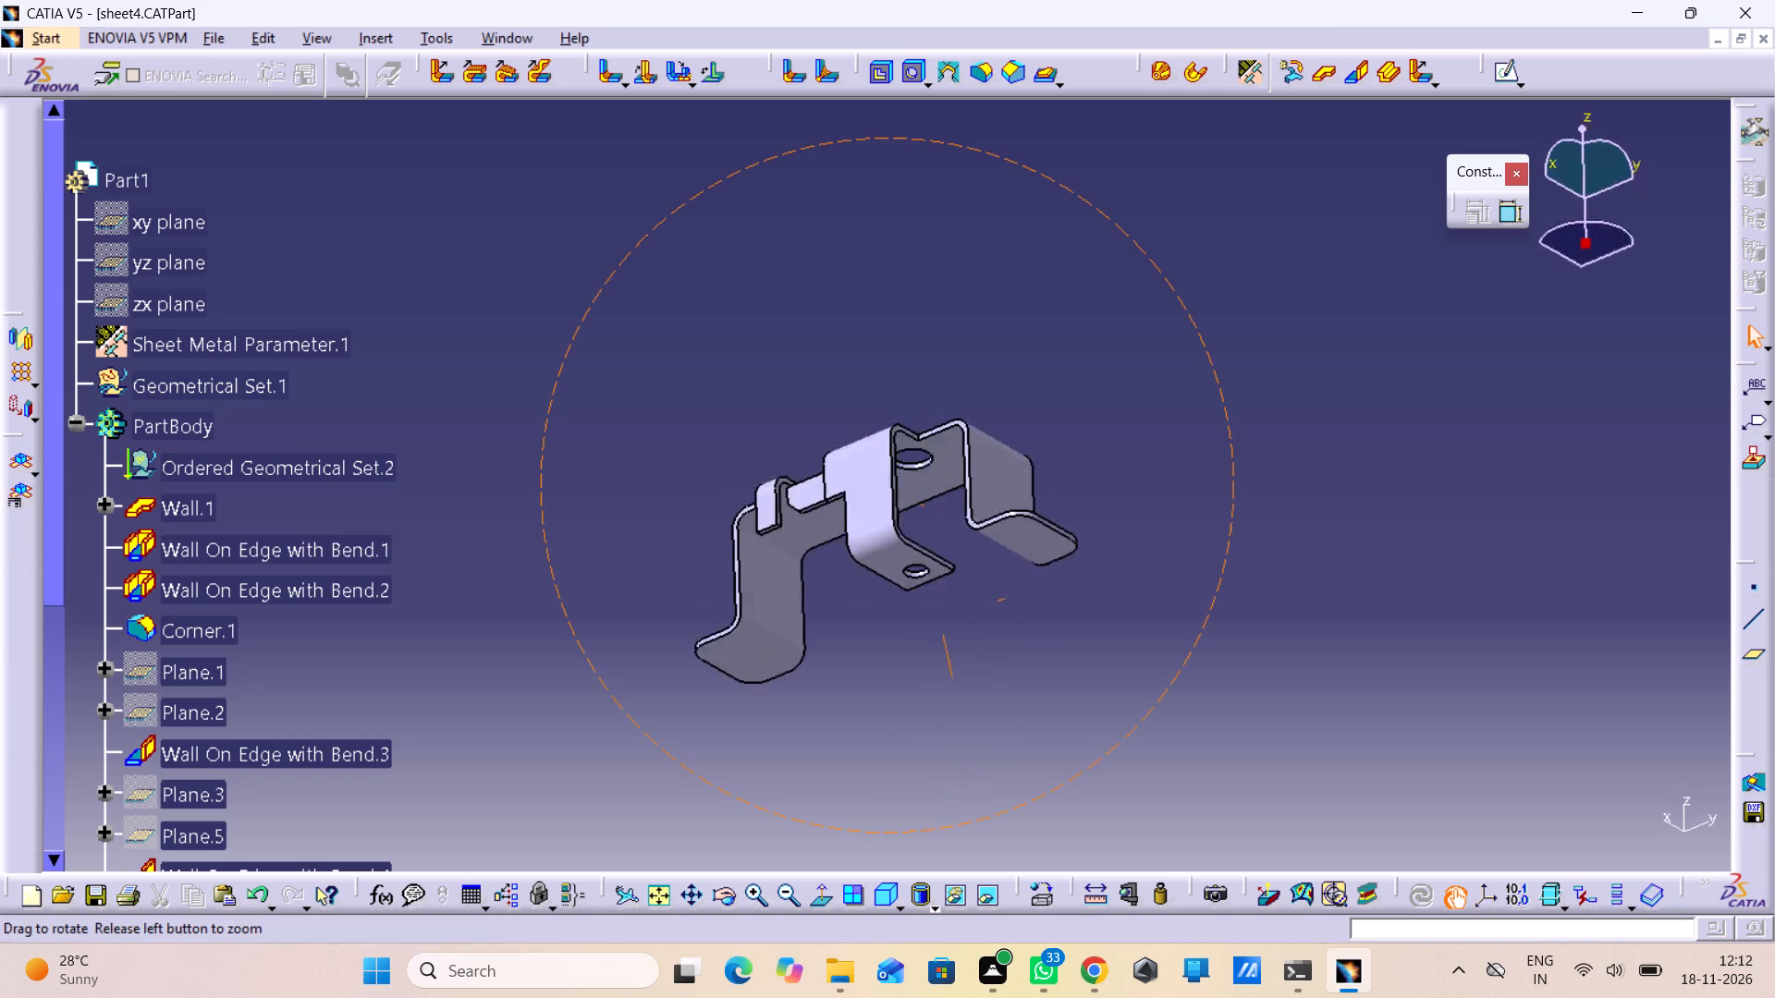
pyautogui.moveTo(945, 583); pyautogui.dragTo(844, 705, button='right')
pyautogui.moveTo(945, 583); pyautogui.dragTo(844, 705, button='middle')
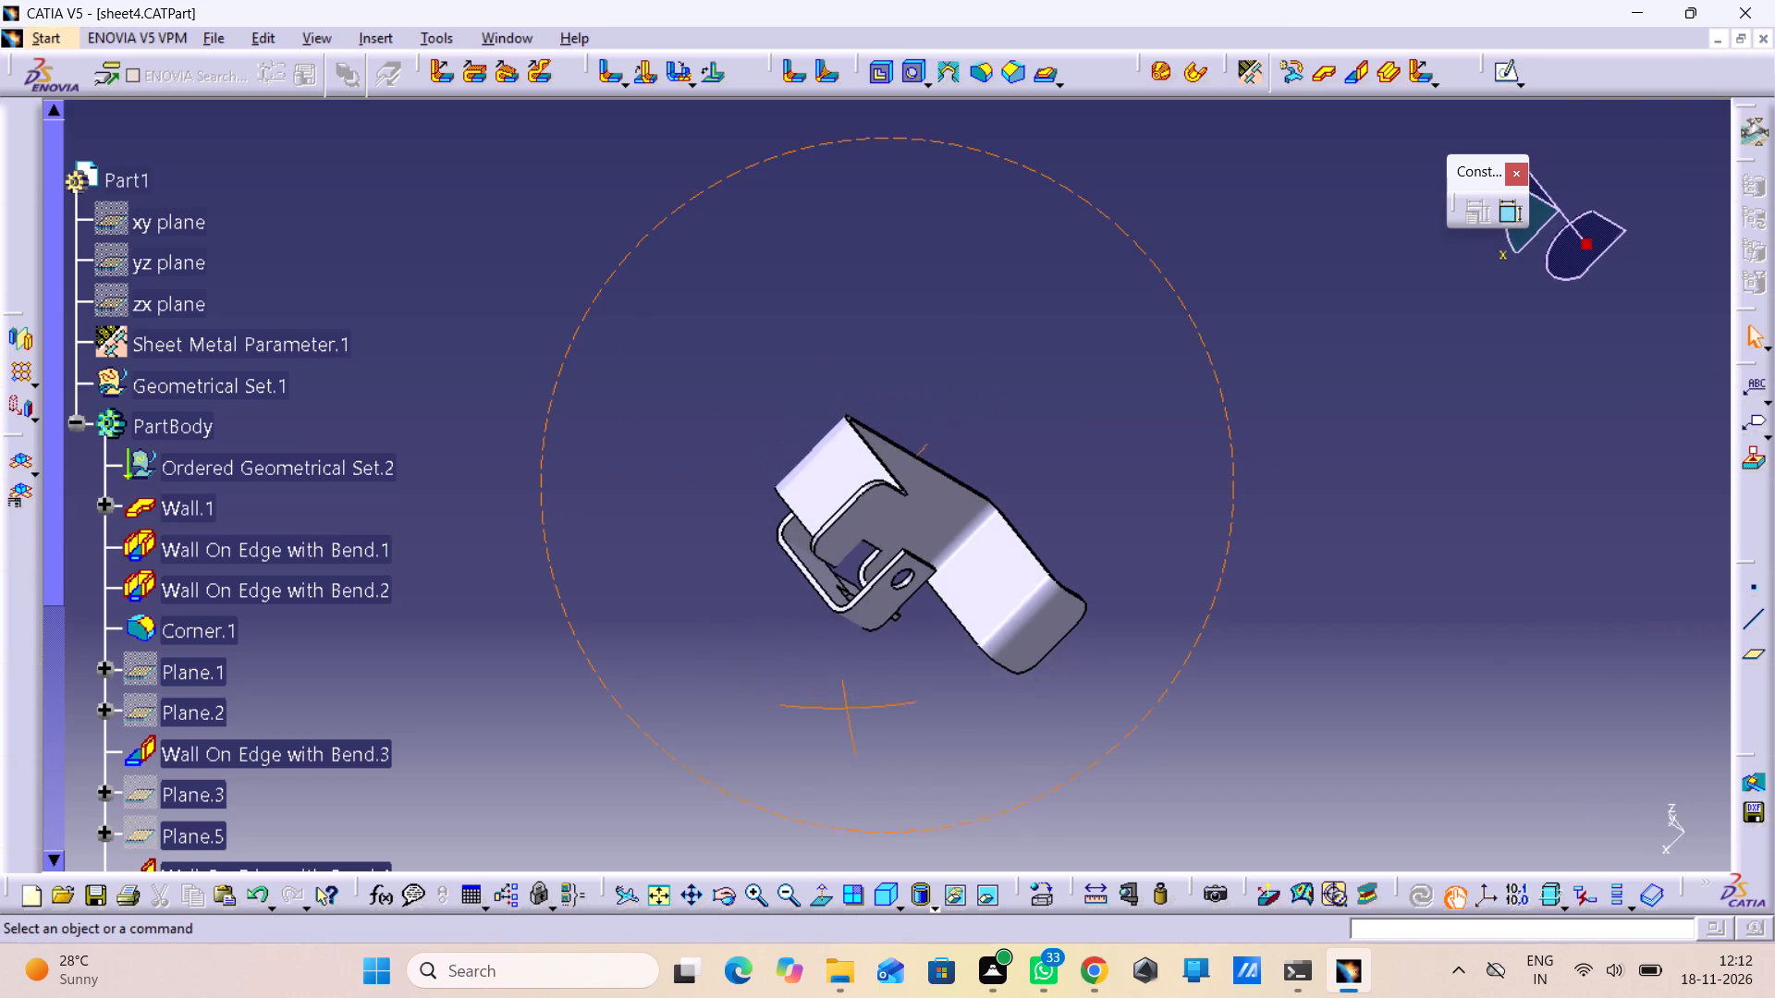
pyautogui.moveTo(862, 265); pyautogui.dragTo(937, 323, button='middle')
pyautogui.moveTo(862, 265); pyautogui.dragTo(937, 323, button='right')
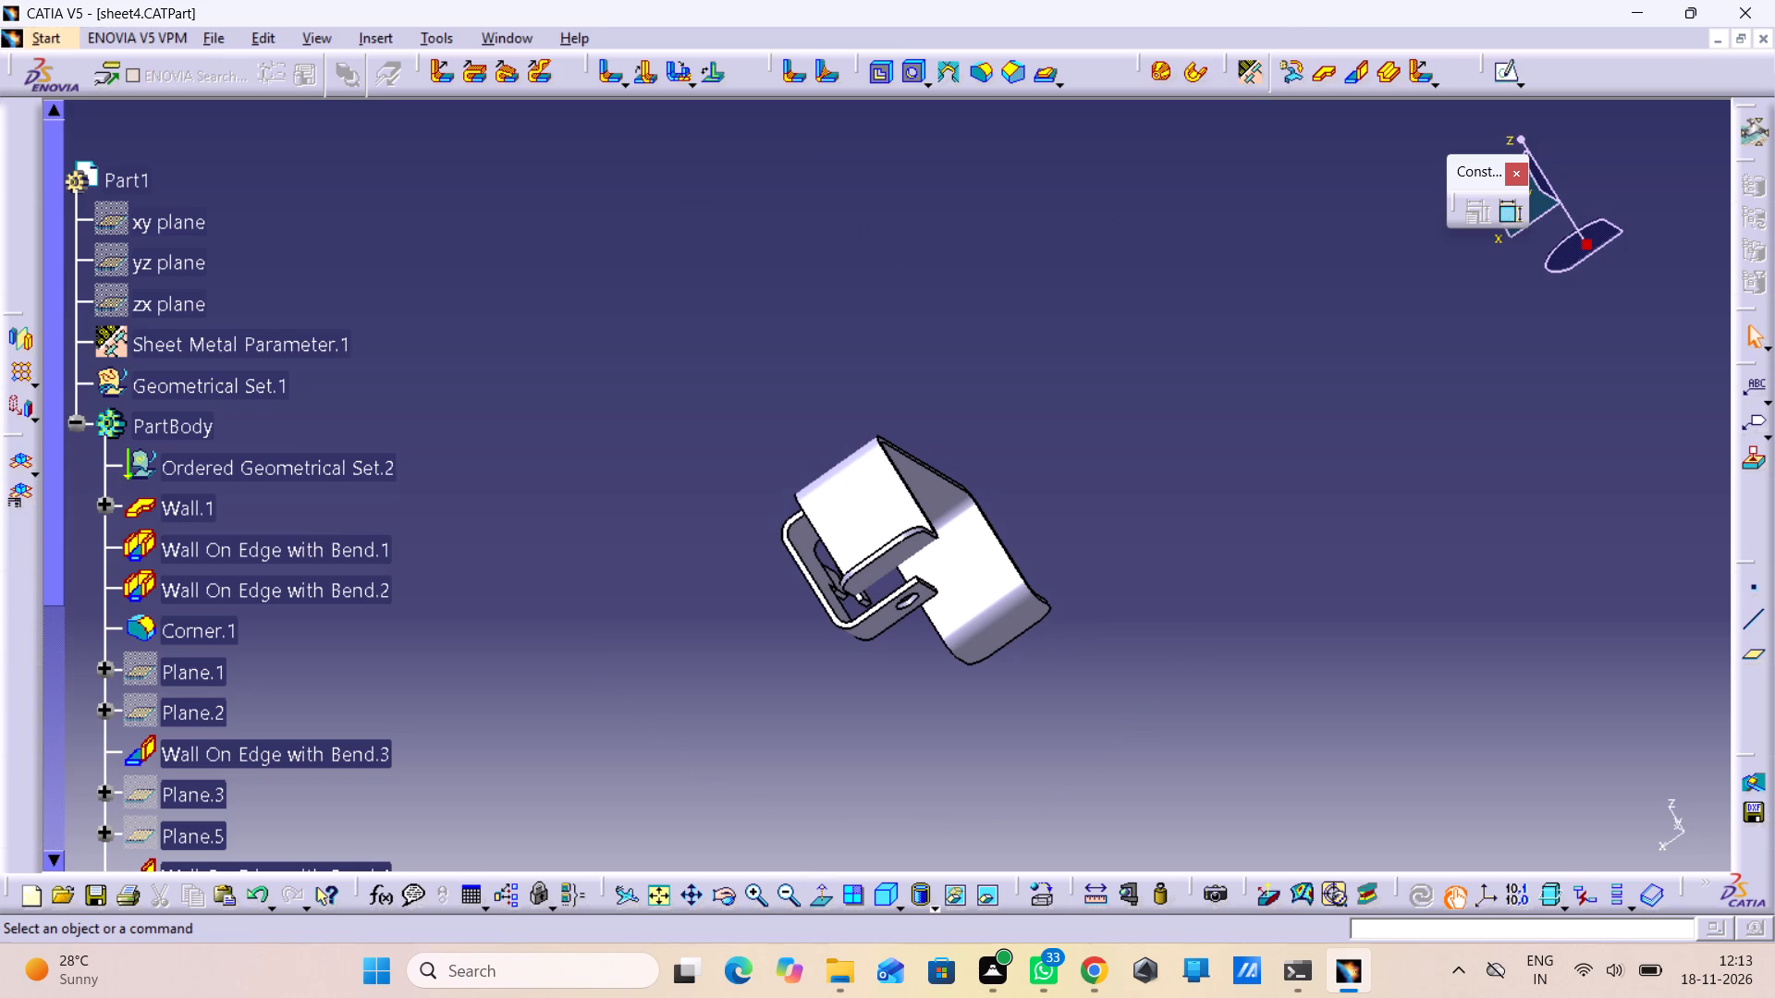
pyautogui.doubleClick(1257, 74)
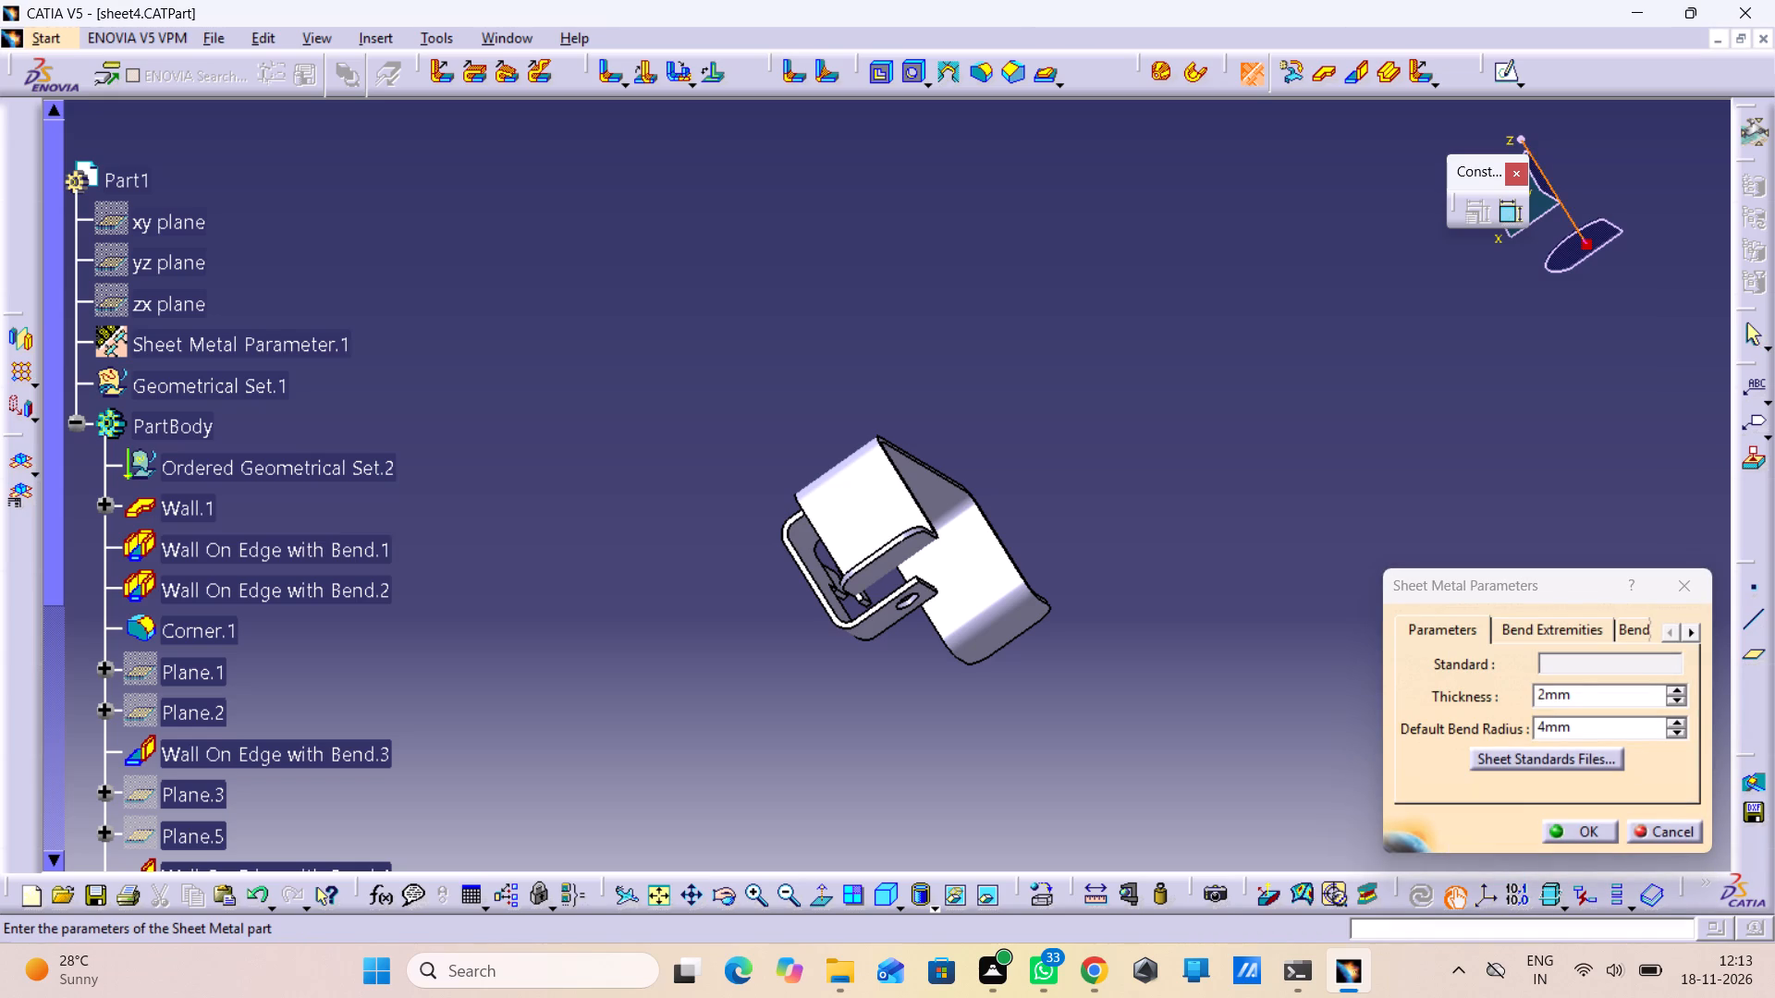
pyautogui.moveTo(1597, 729); pyautogui.dragTo(1384, 784)
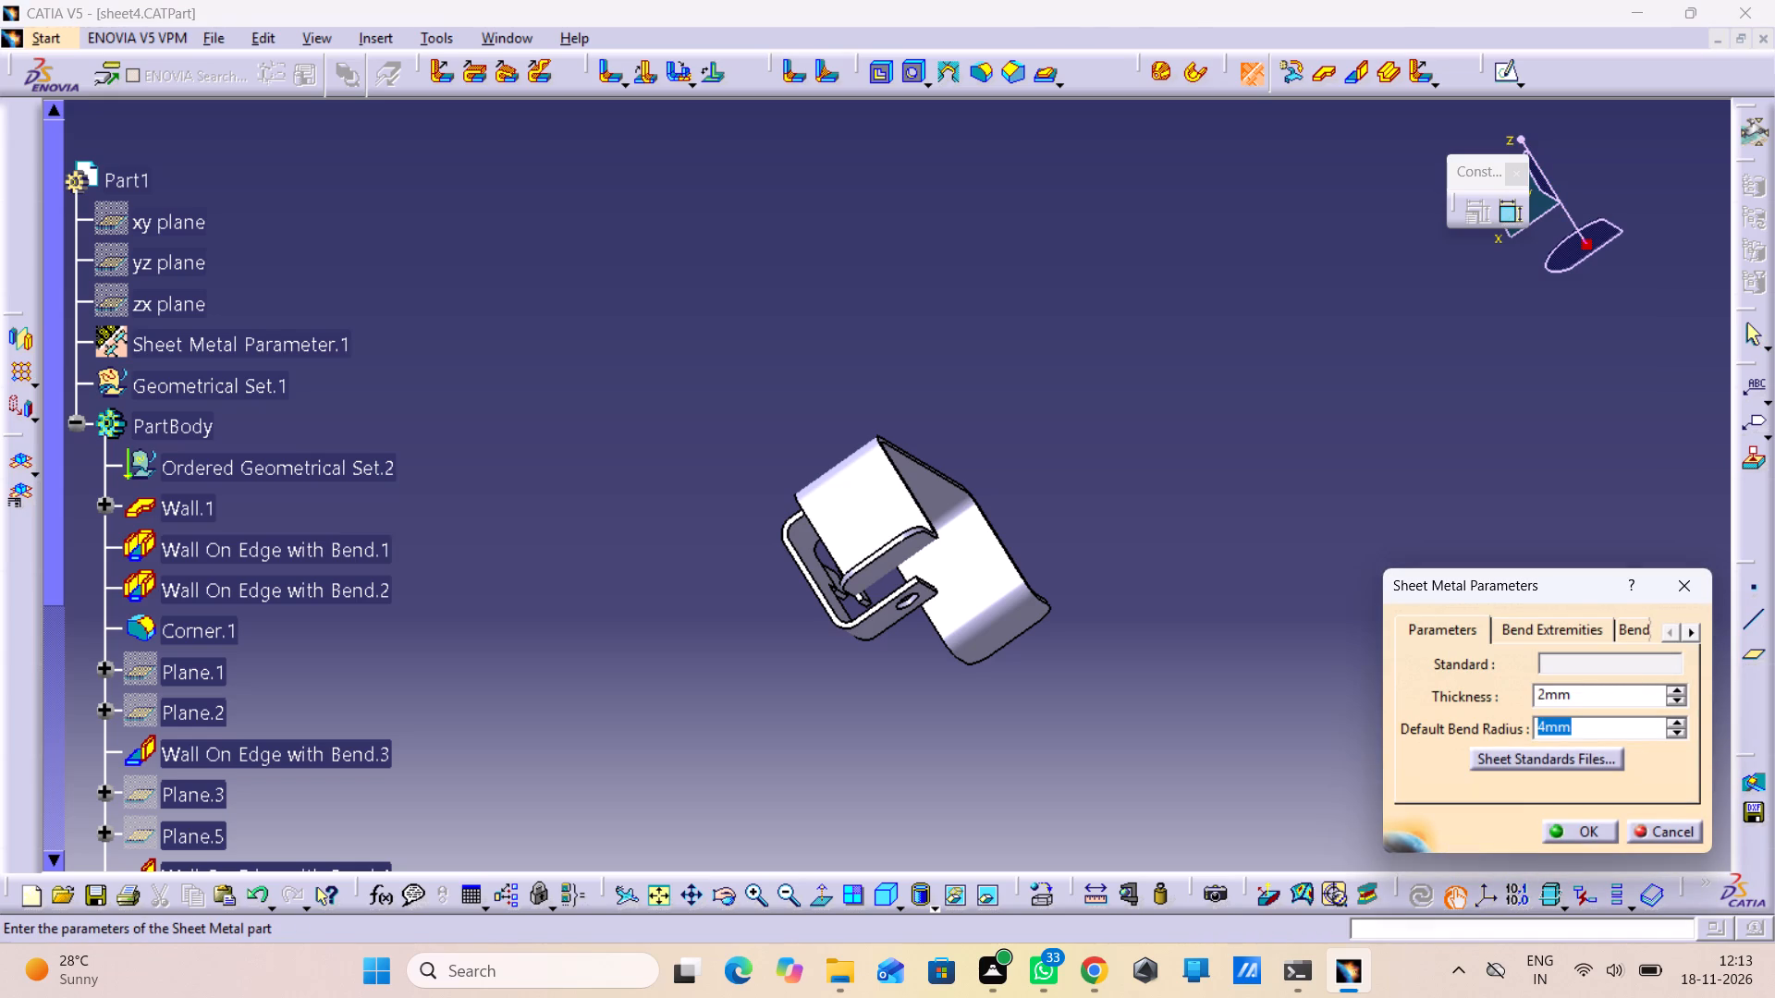
pyautogui.write('.74')
pyautogui.press('Return')
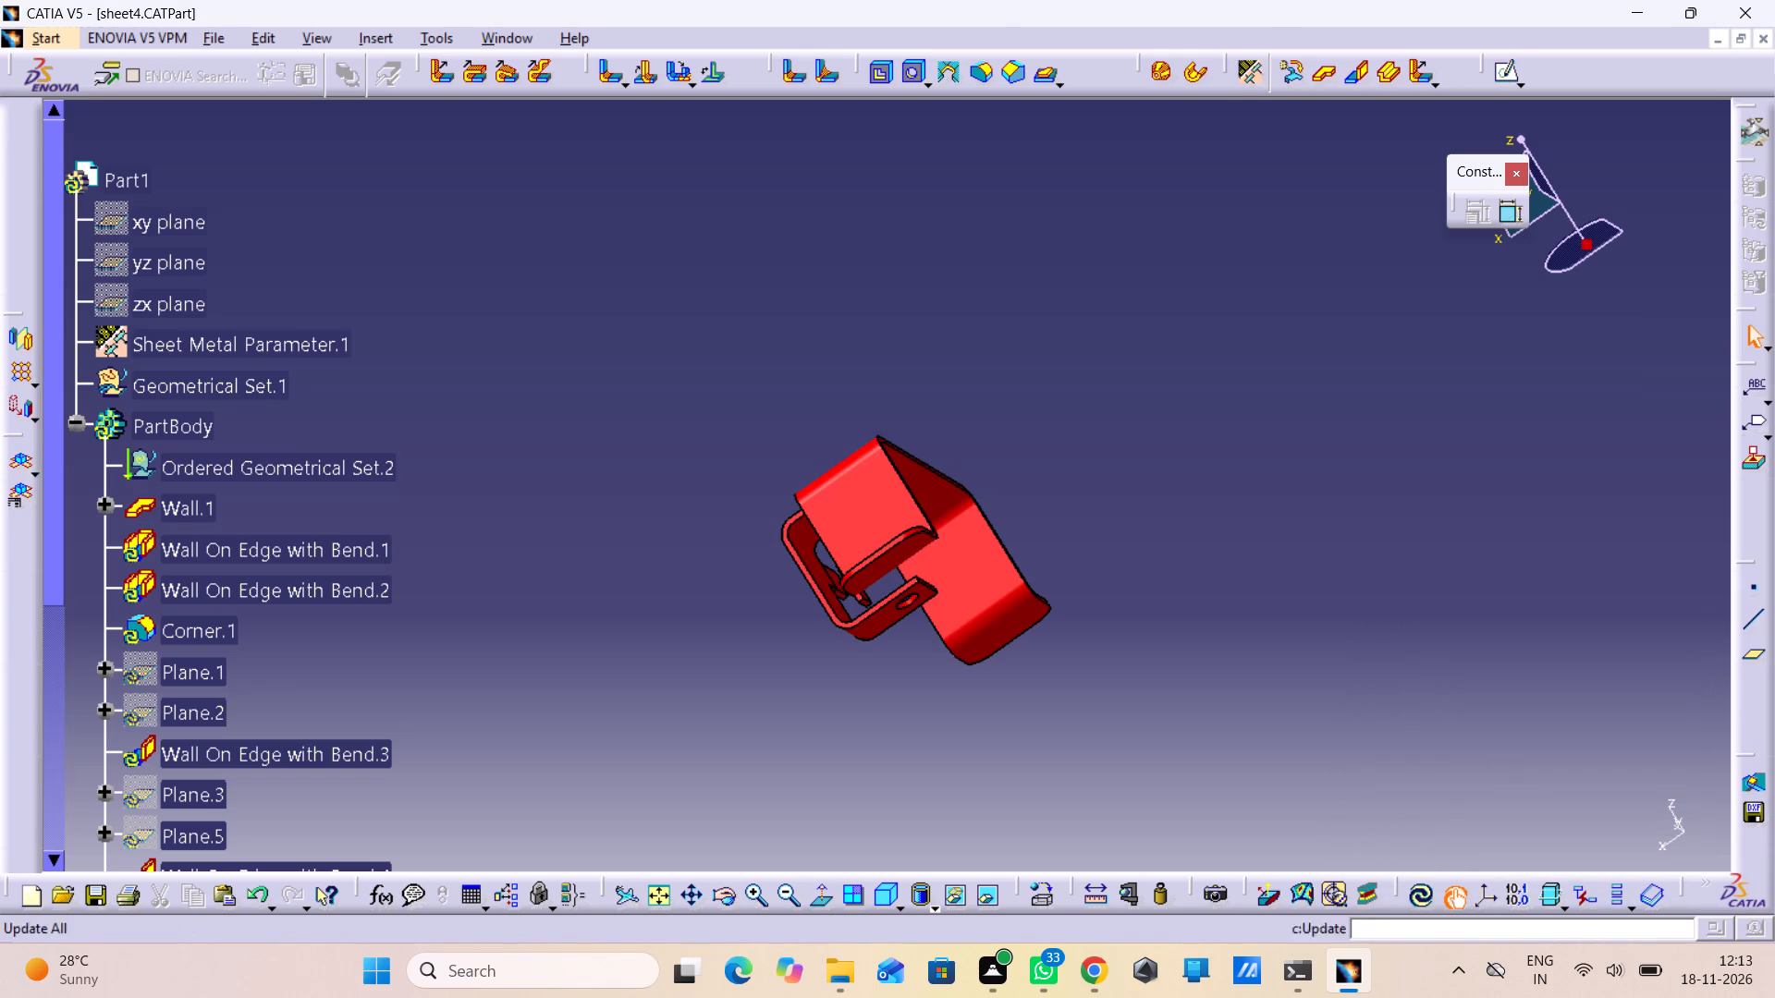
pyautogui.click(1417, 900)
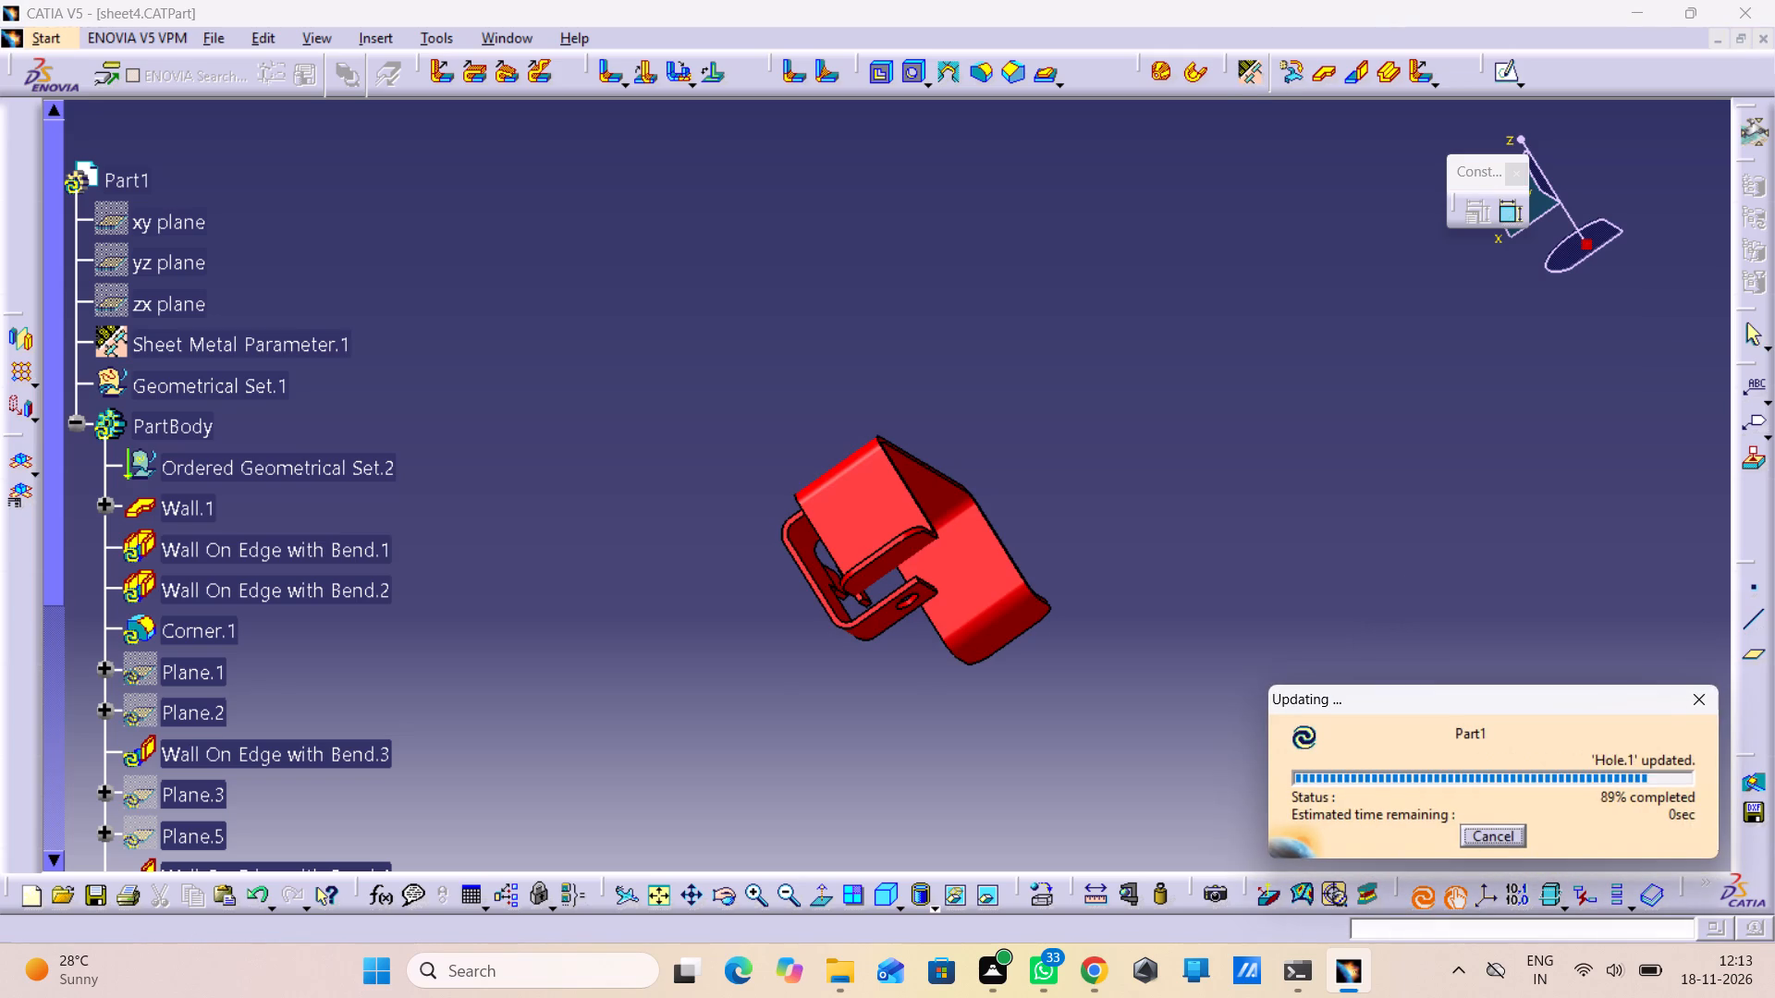
# Examine the updated bracket from several angles, with Wall On Edge with Bend.1 highlighted to identify its walls.
pyautogui.click(1169, 773)
pyautogui.moveTo(1059, 804); pyautogui.dragTo(1036, 736, button='middle')
pyautogui.moveTo(1059, 804); pyautogui.dragTo(1036, 736, button='right')
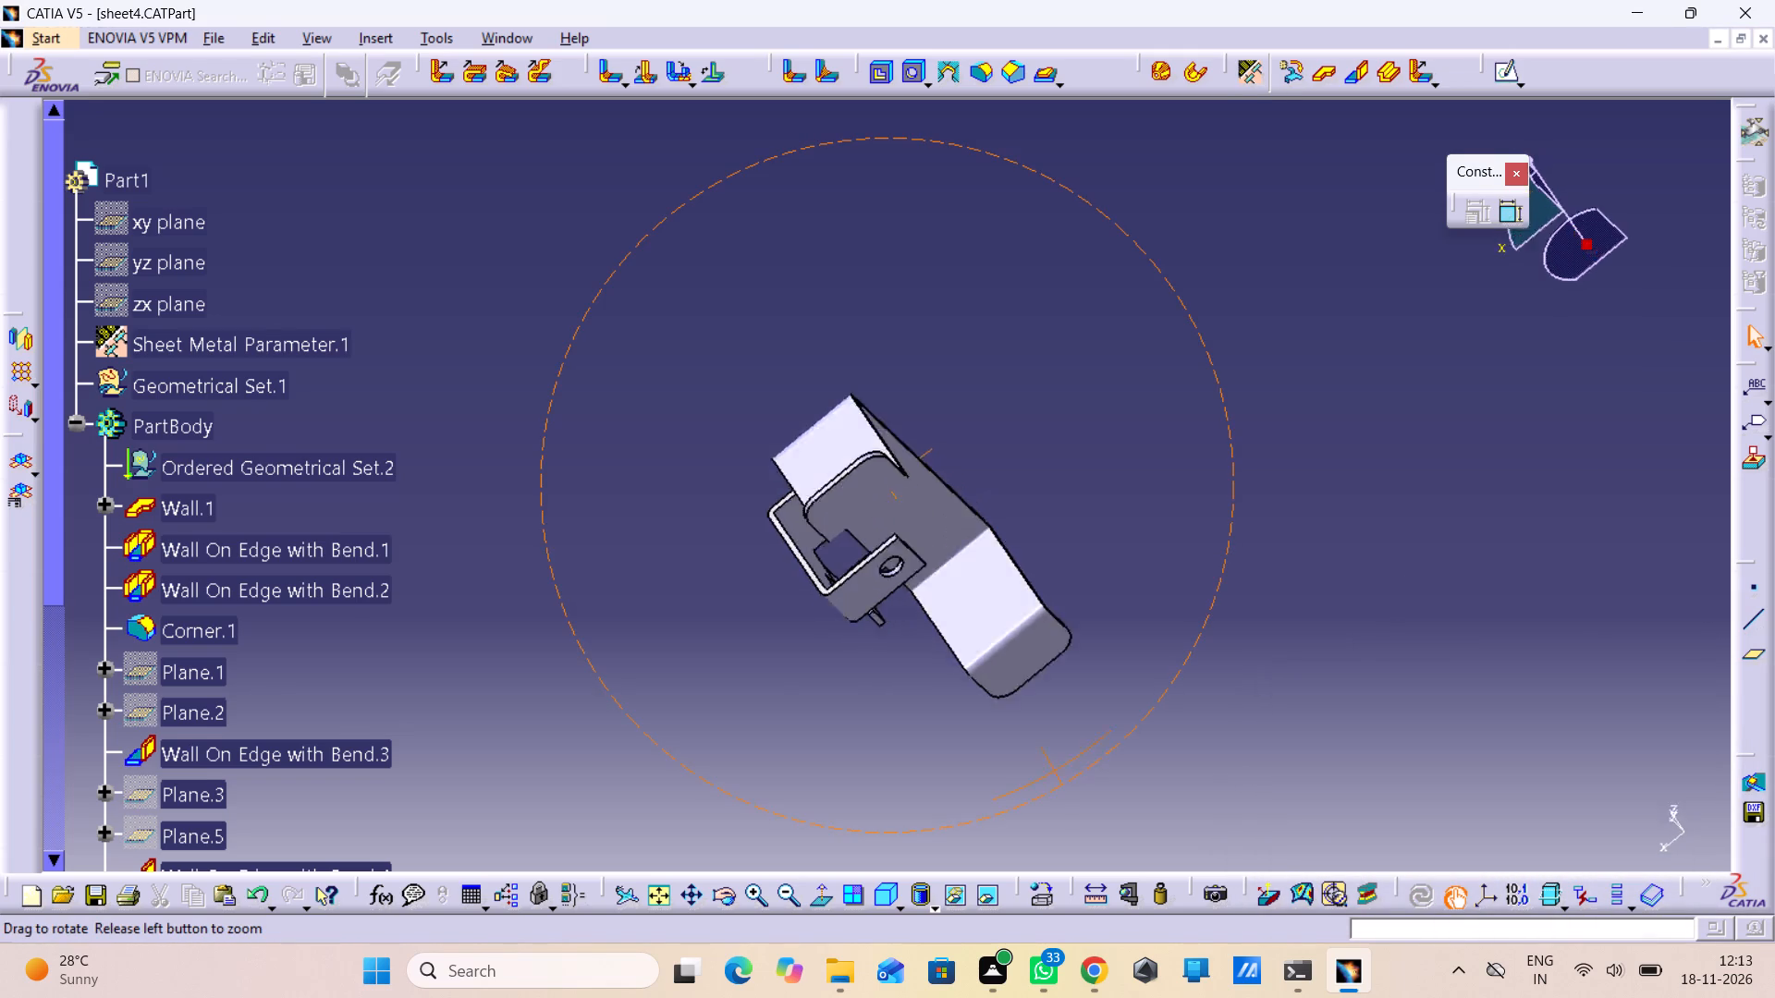
pyautogui.moveTo(1036, 736); pyautogui.dragTo(1174, 273, button='middle')
pyautogui.moveTo(1036, 736); pyautogui.dragTo(1174, 273, button='right')
pyautogui.scroll(1, 1036, 672)
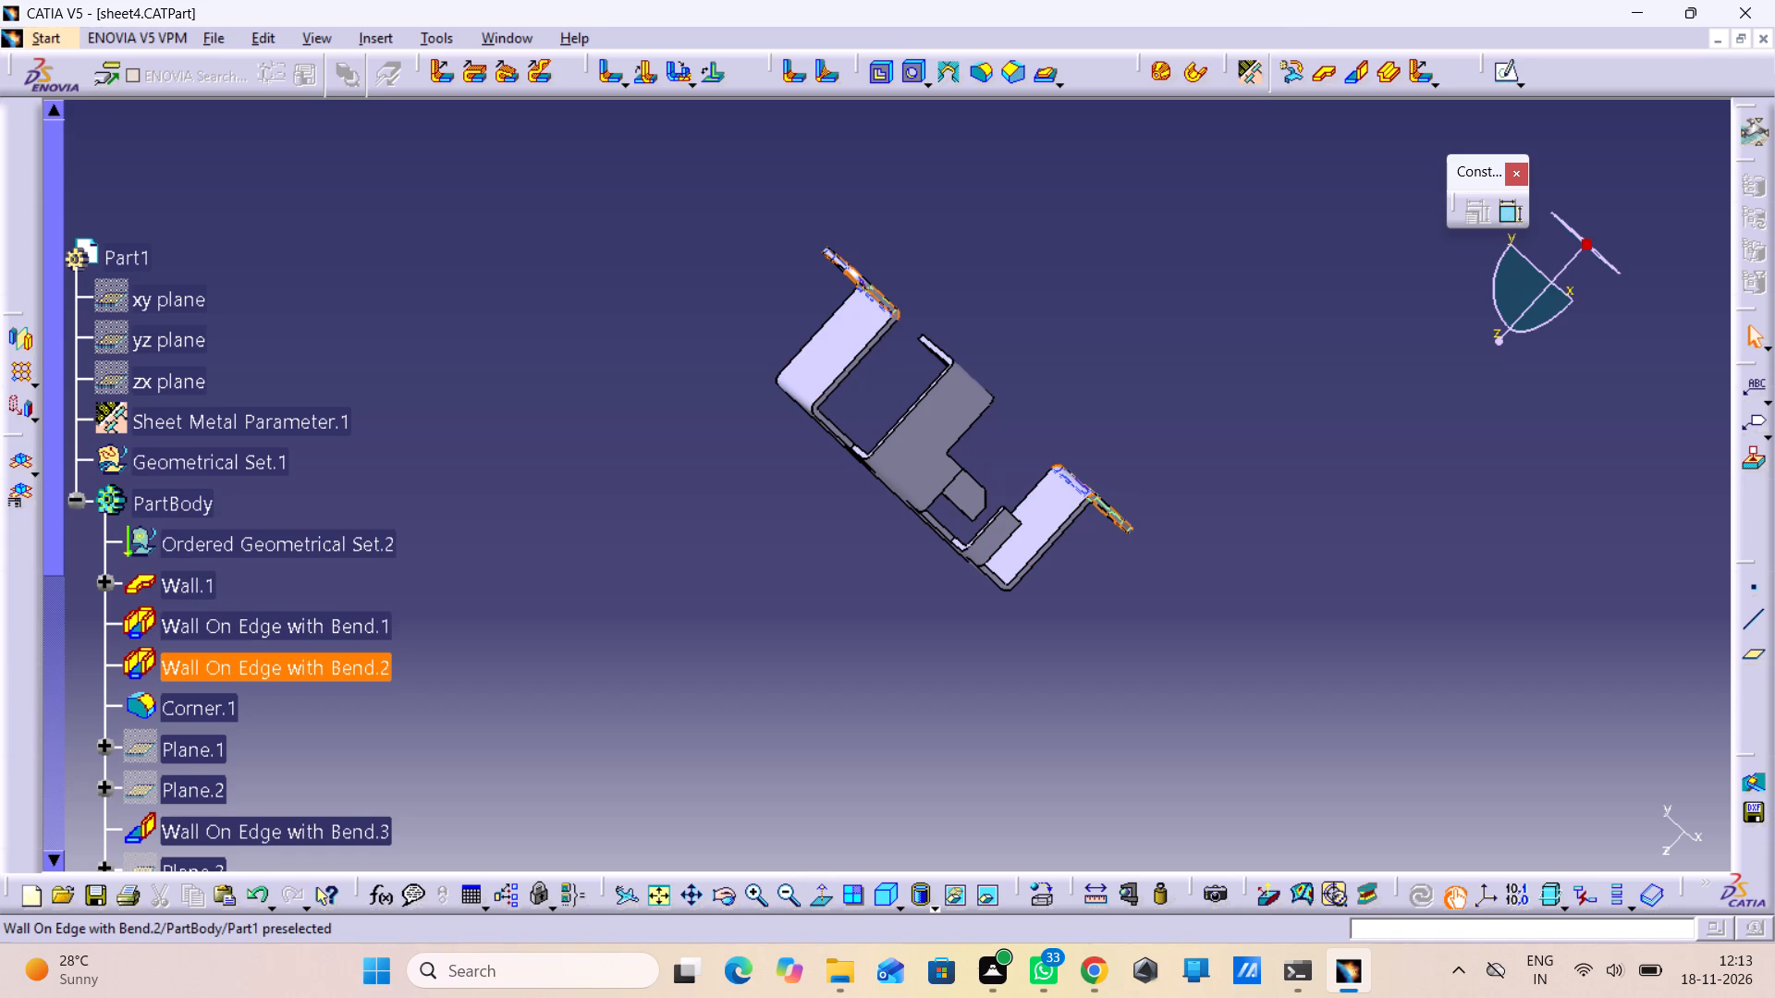
pyautogui.click(195, 625)
pyautogui.moveTo(1120, 670); pyautogui.dragTo(990, 584, button='middle')
pyautogui.moveTo(1173, 704); pyautogui.dragTo(994, 582, button='right')
pyautogui.moveTo(1102, 771); pyautogui.dragTo(1107, 768, button='middle')
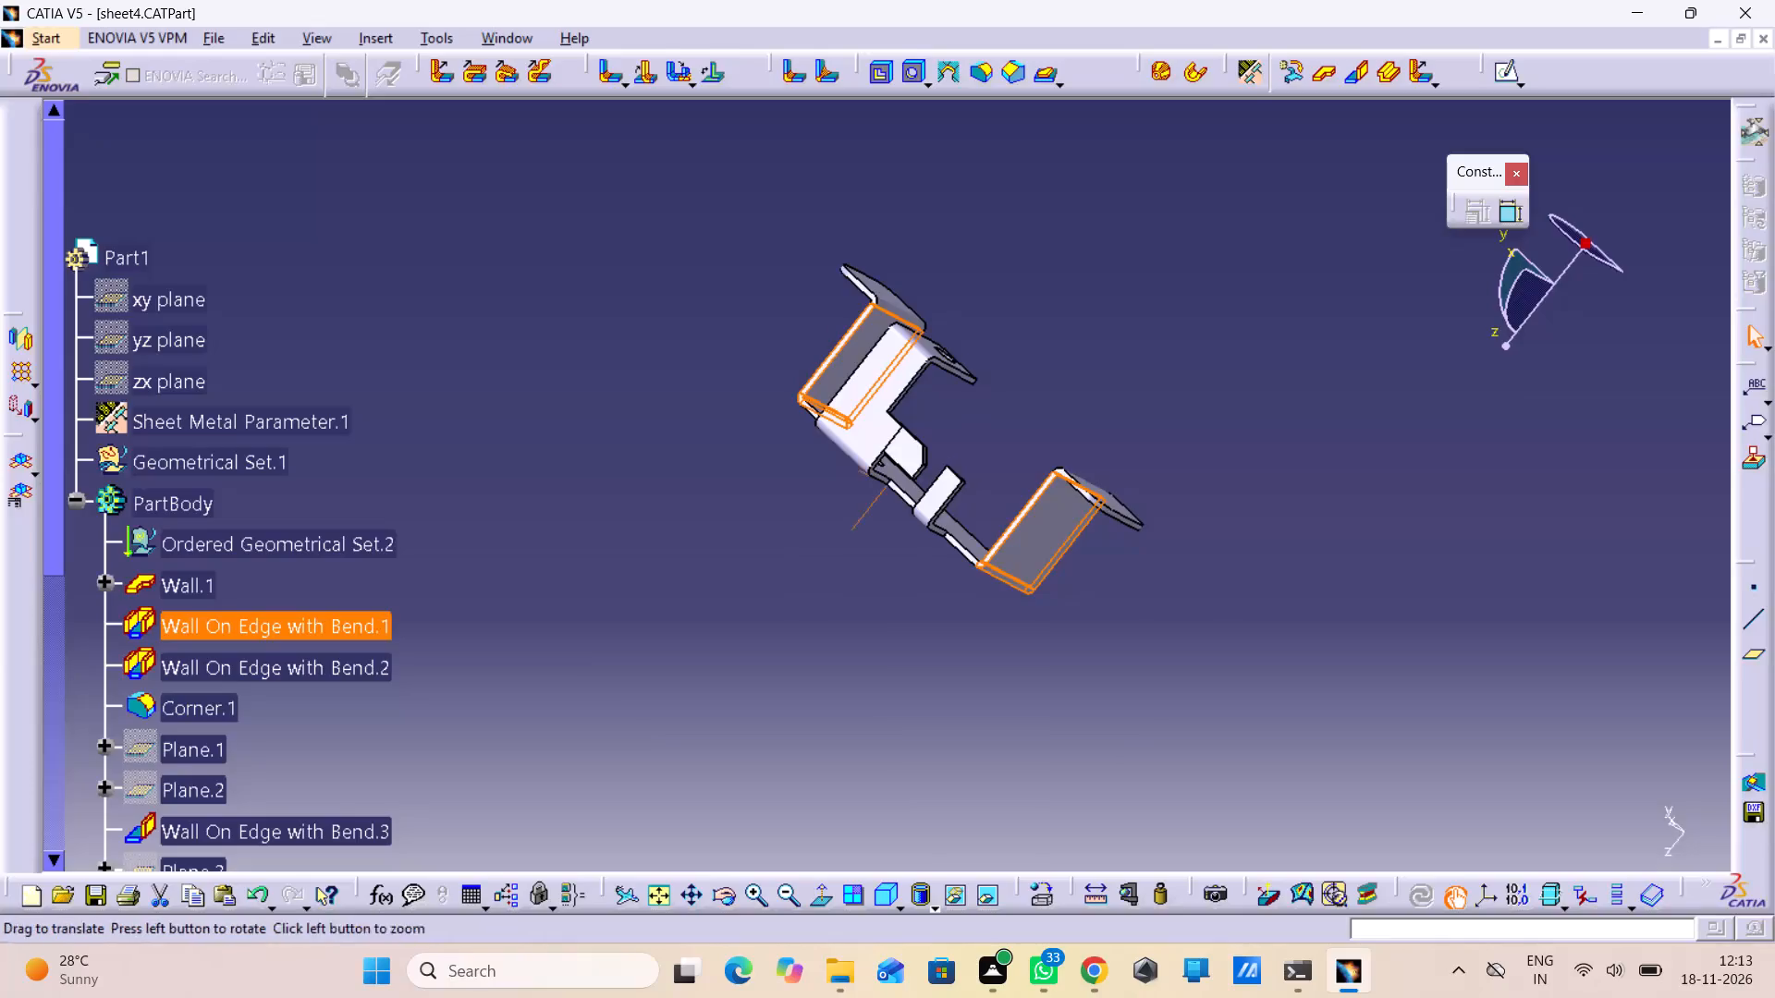
pyautogui.moveTo(1107, 768); pyautogui.dragTo(1157, 624, button='right')
pyautogui.moveTo(1107, 768); pyautogui.dragTo(1157, 621, button='middle')
pyautogui.moveTo(976, 669); pyautogui.dragTo(1050, 761, button='middle')
pyautogui.moveTo(883, 683); pyautogui.dragTo(883, 680, button='middle')
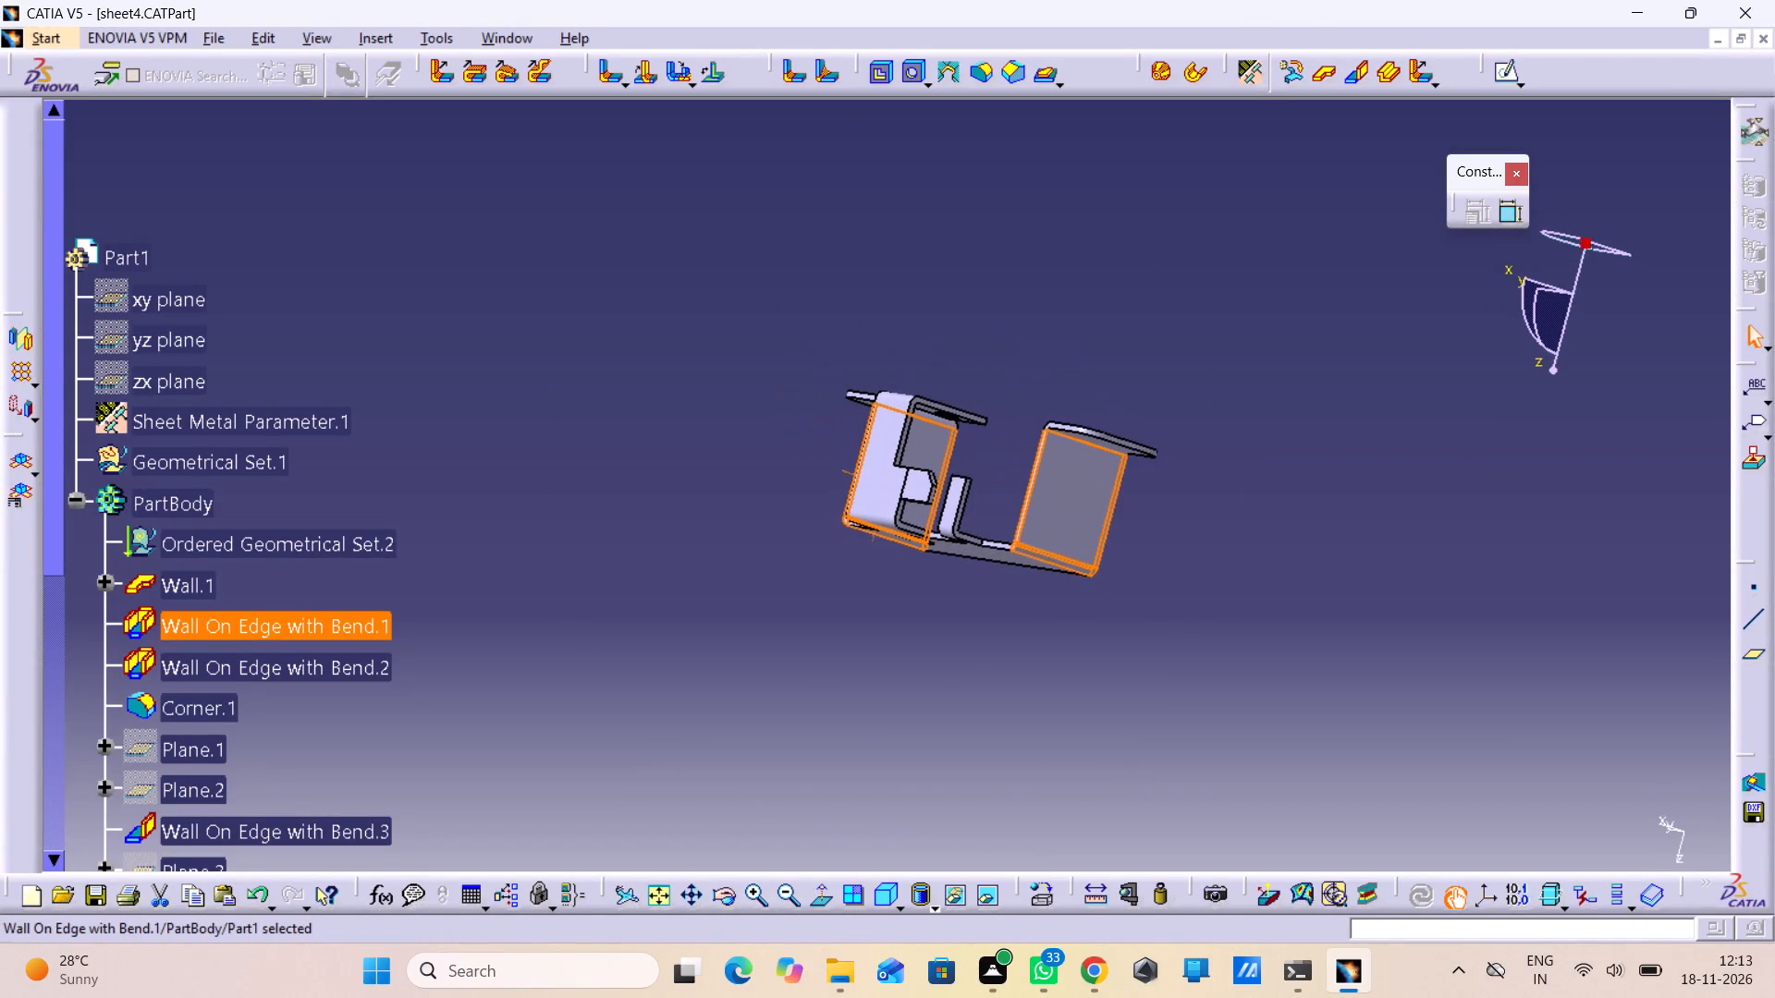
pyautogui.moveTo(883, 680); pyautogui.dragTo(1213, 663, button='middle')
pyautogui.moveTo(885, 680); pyautogui.dragTo(1213, 663, button='right')
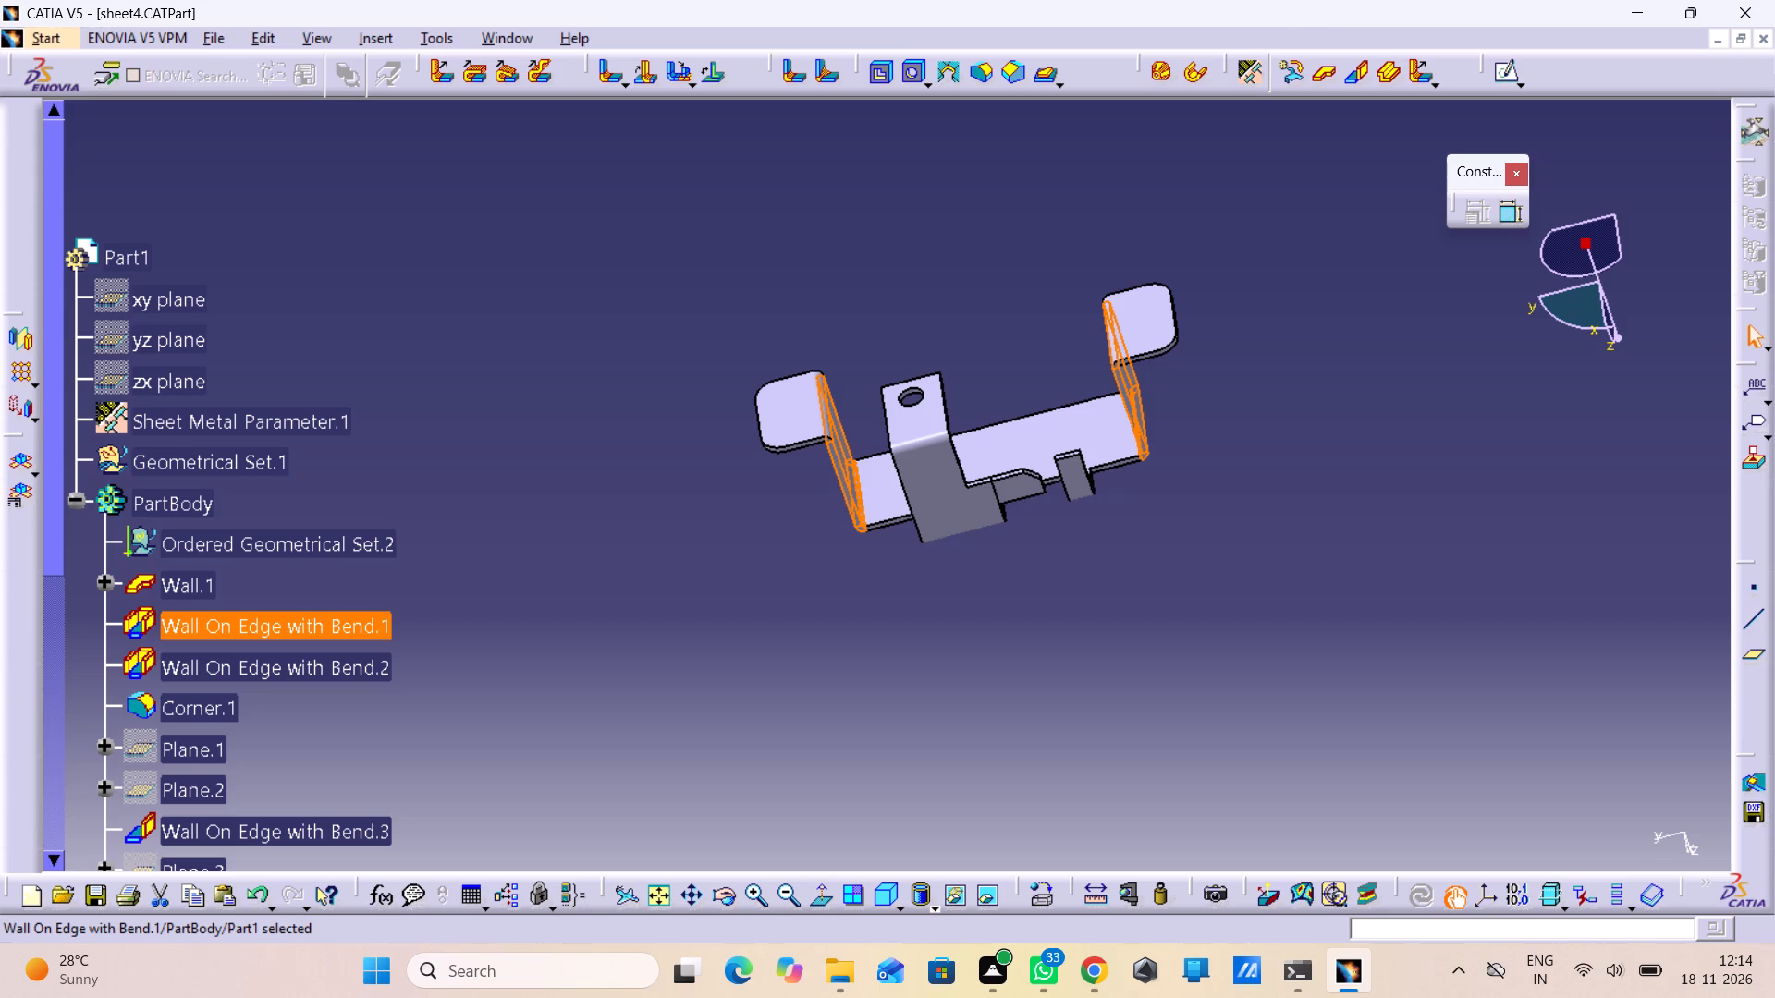
# Open the Wall On Edge with Bend.1 definition and review its height, angle and height measurement options.
pyautogui.doubleClick(337, 625)
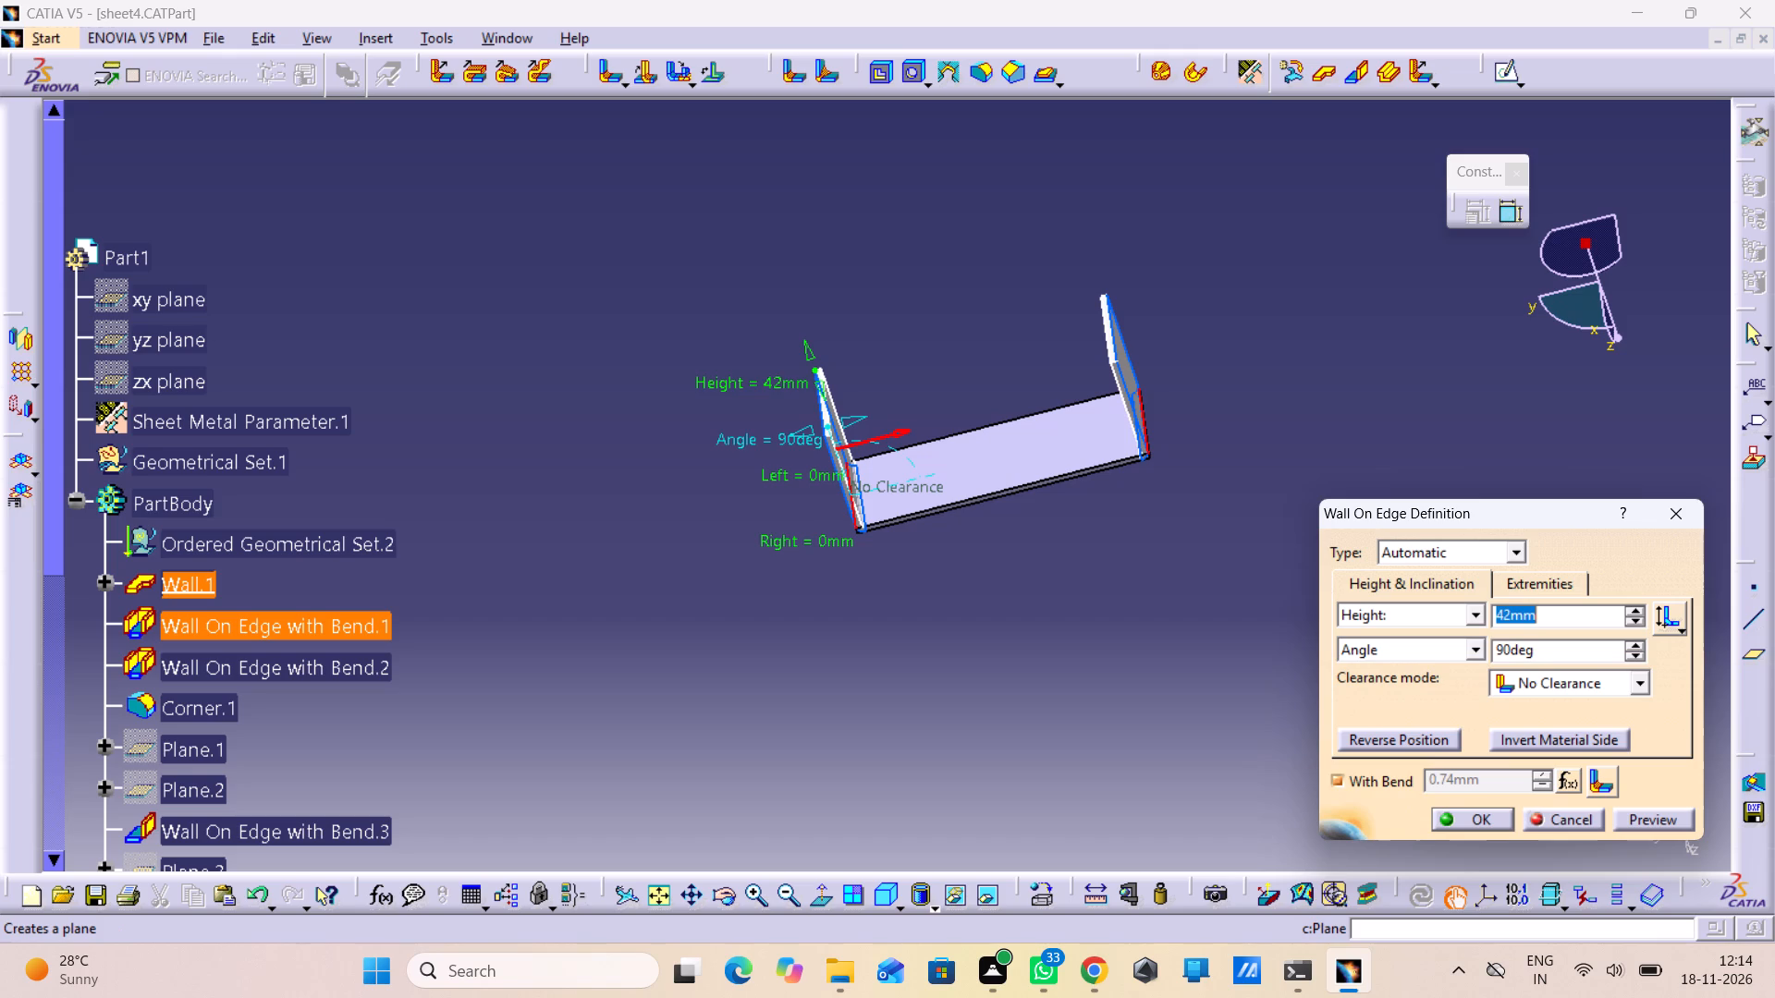
pyautogui.click(1676, 631)
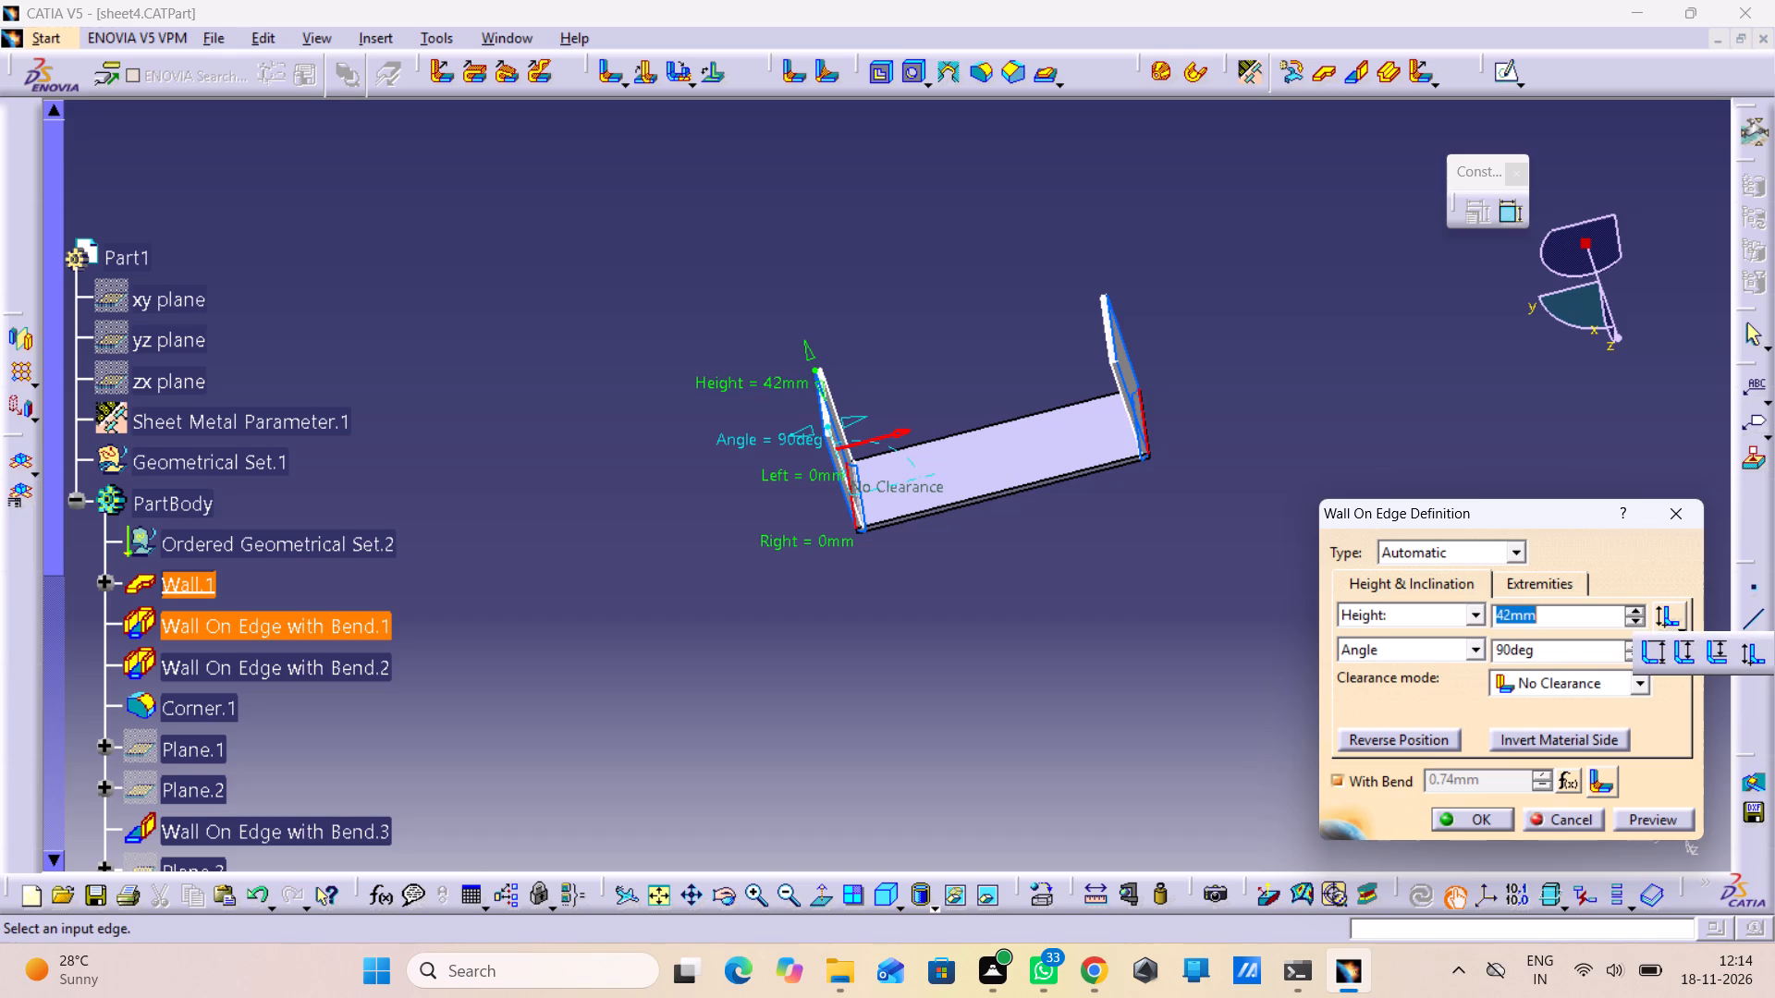
pyautogui.click(1756, 658)
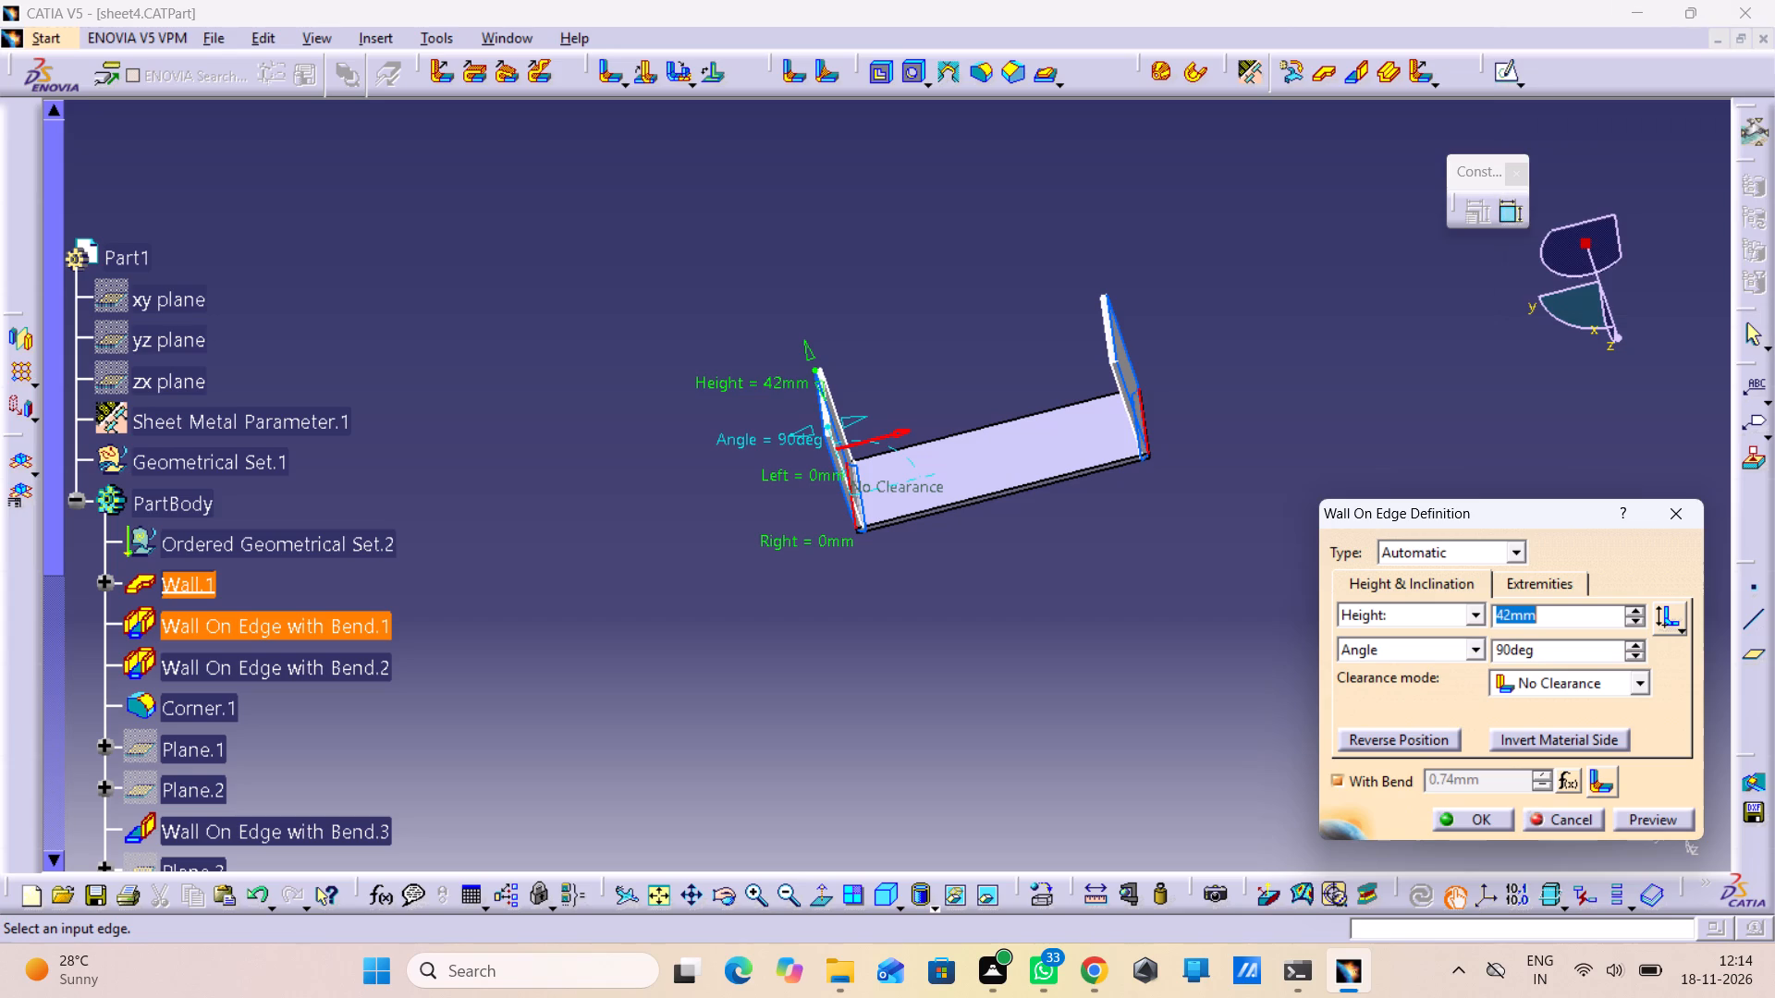
pyautogui.click(1492, 814)
pyautogui.click(1148, 639)
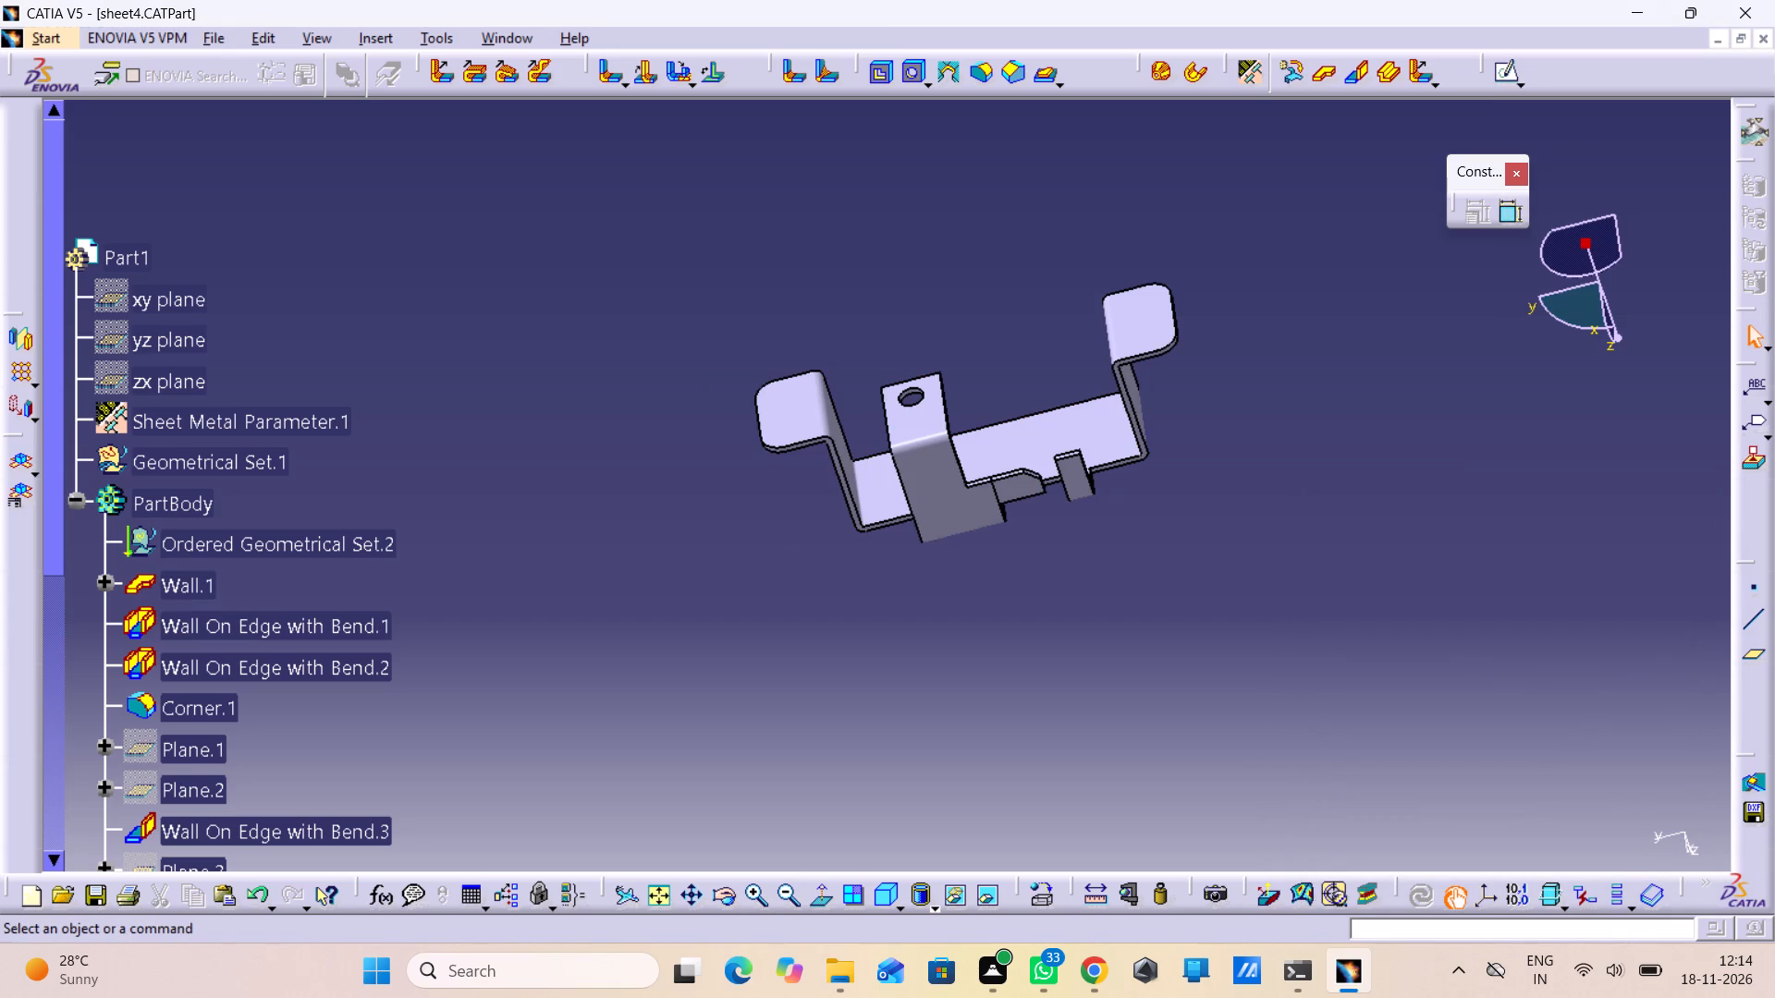
# Open the Wall On Edge with Bend.2 definition to check the foot flanges' height, angle and bend settings, and cancel it.
pyautogui.moveTo(1063, 527); pyautogui.dragTo(1064, 524, button='middle')
pyautogui.moveTo(1064, 524); pyautogui.dragTo(1078, 502, button='middle')
pyautogui.rightClick(1078, 502)
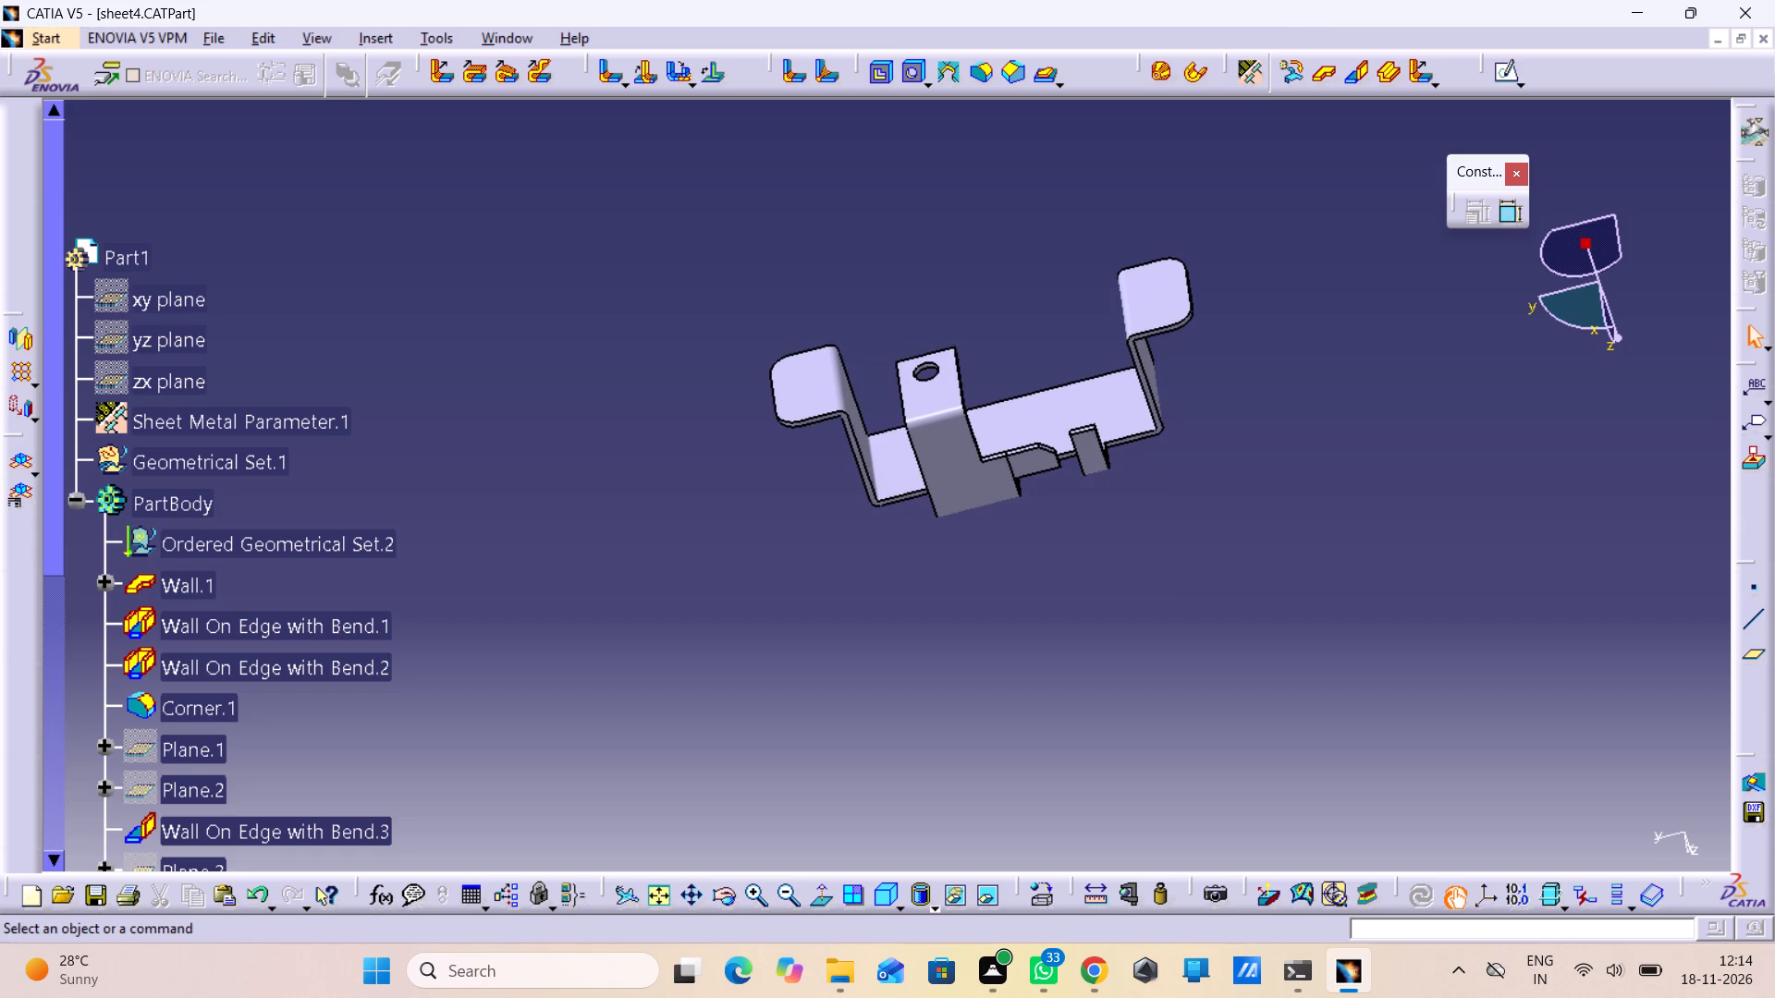
pyautogui.doubleClick(217, 664)
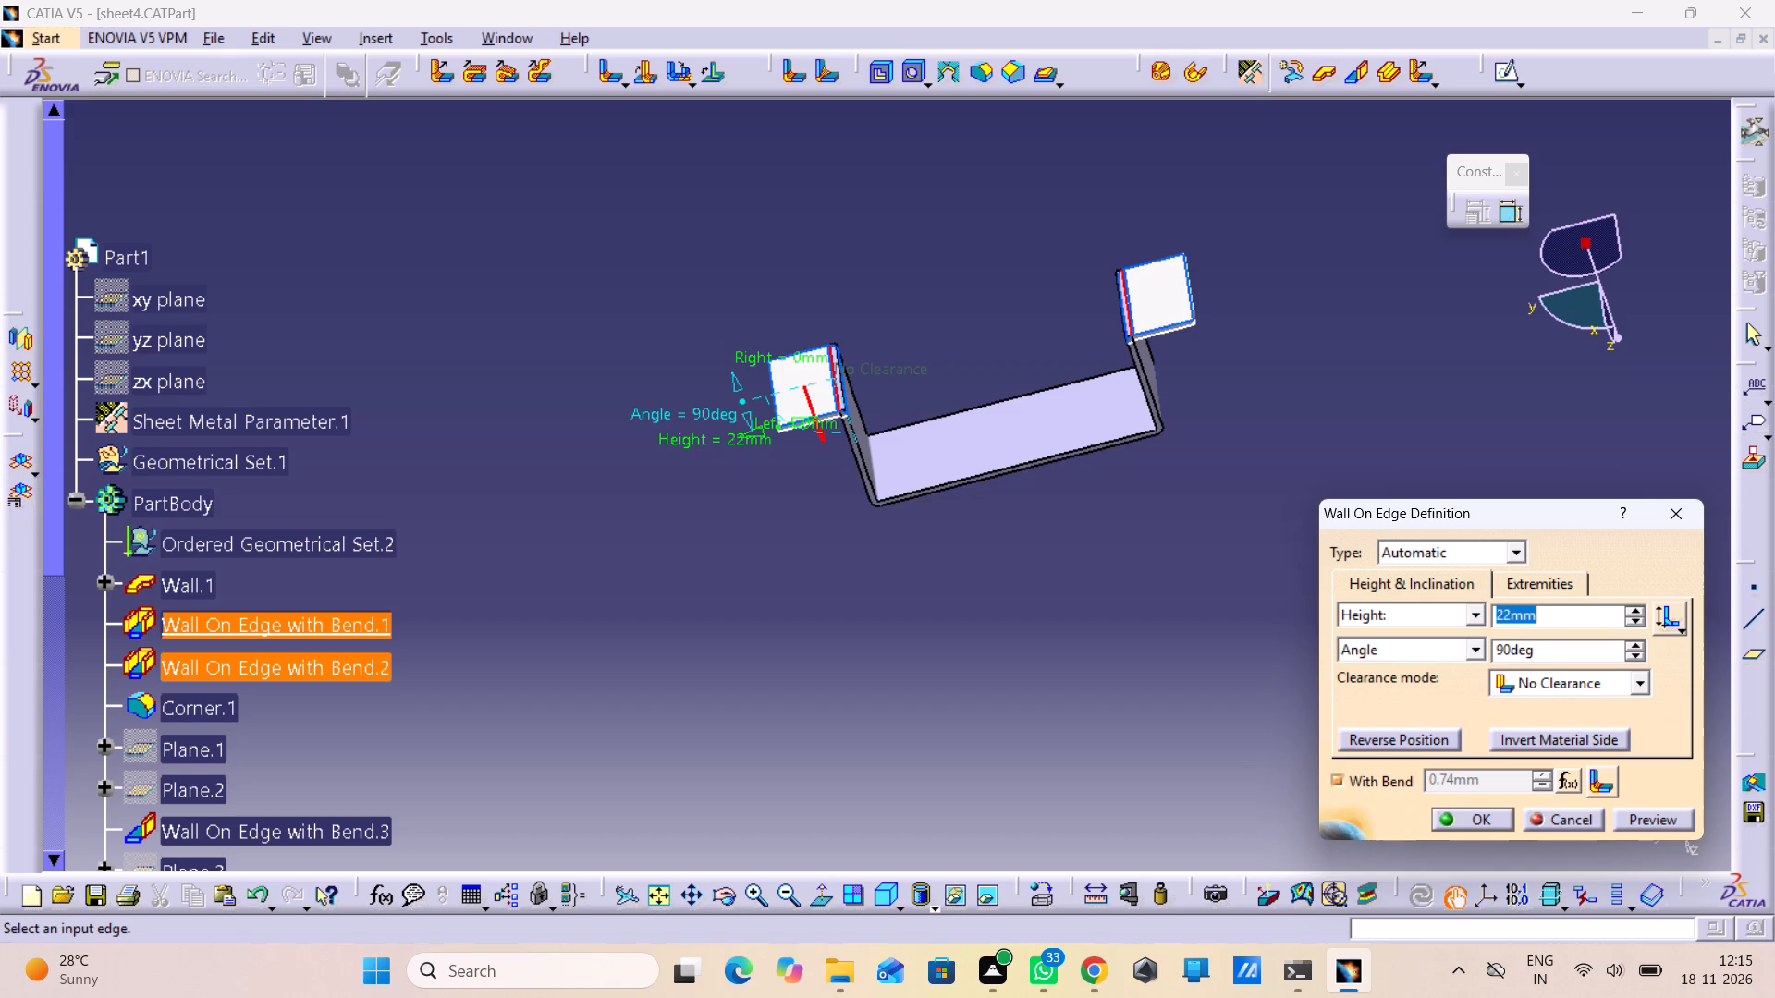
pyautogui.click(157, 708)
pyautogui.click(170, 716)
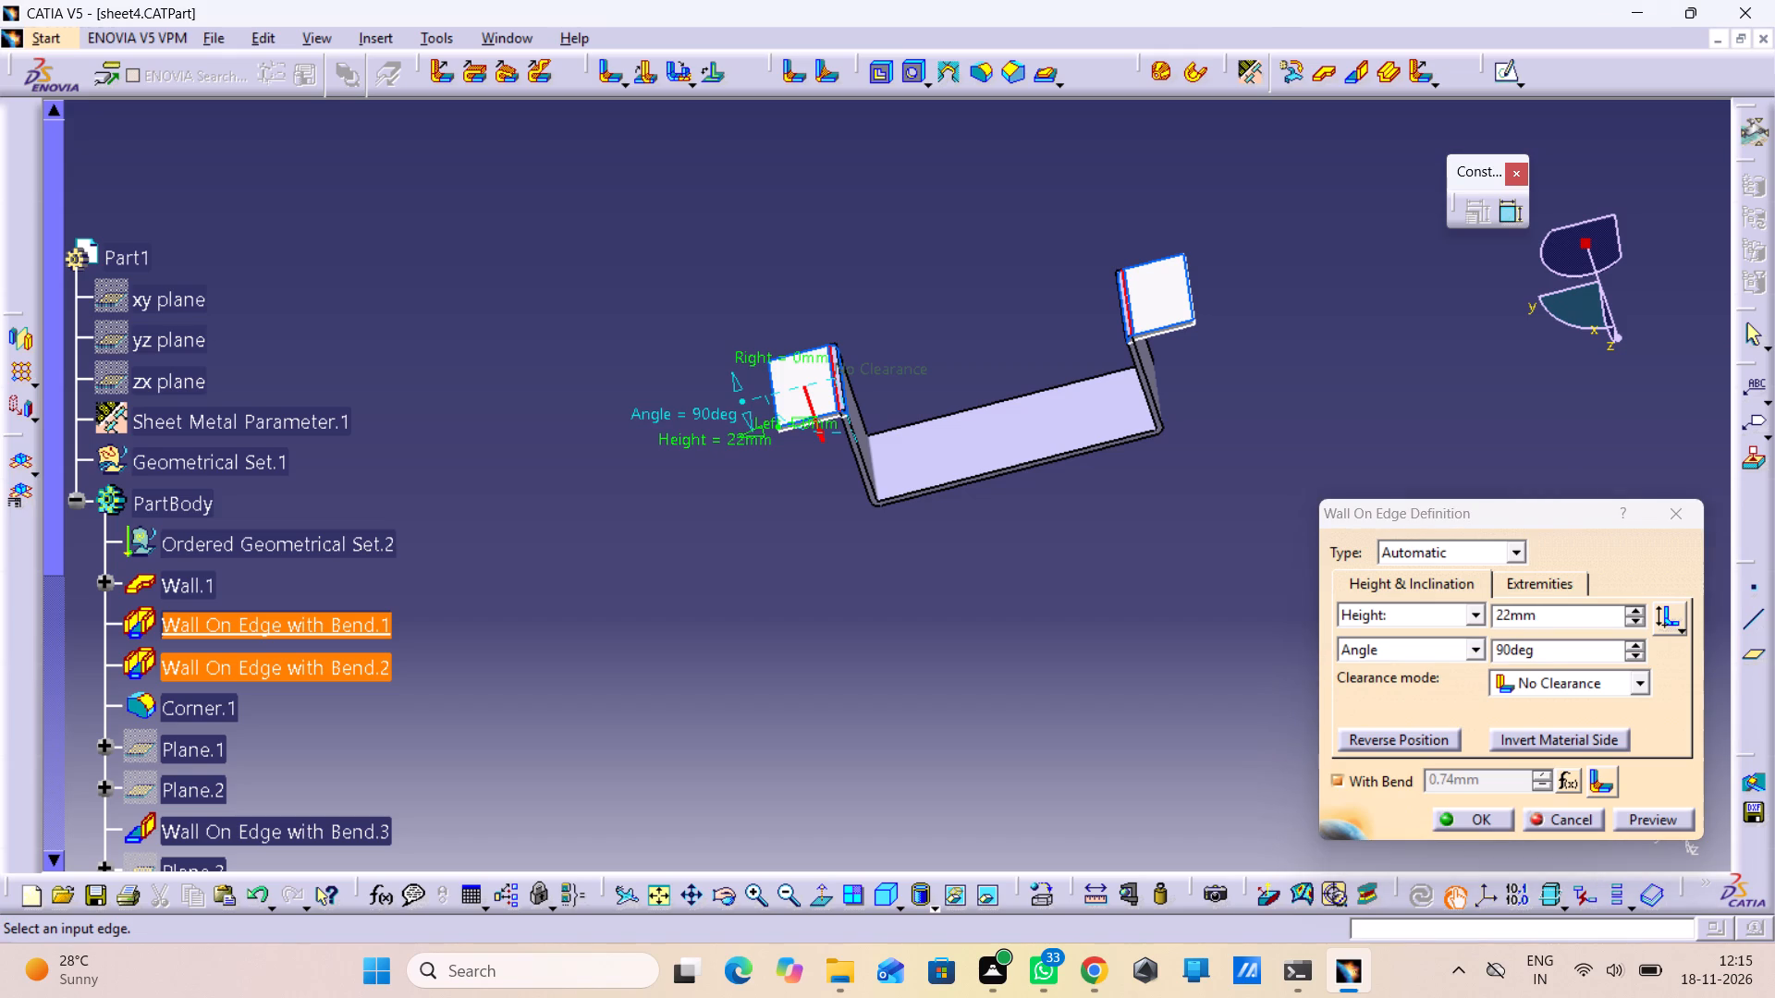
pyautogui.click(1572, 821)
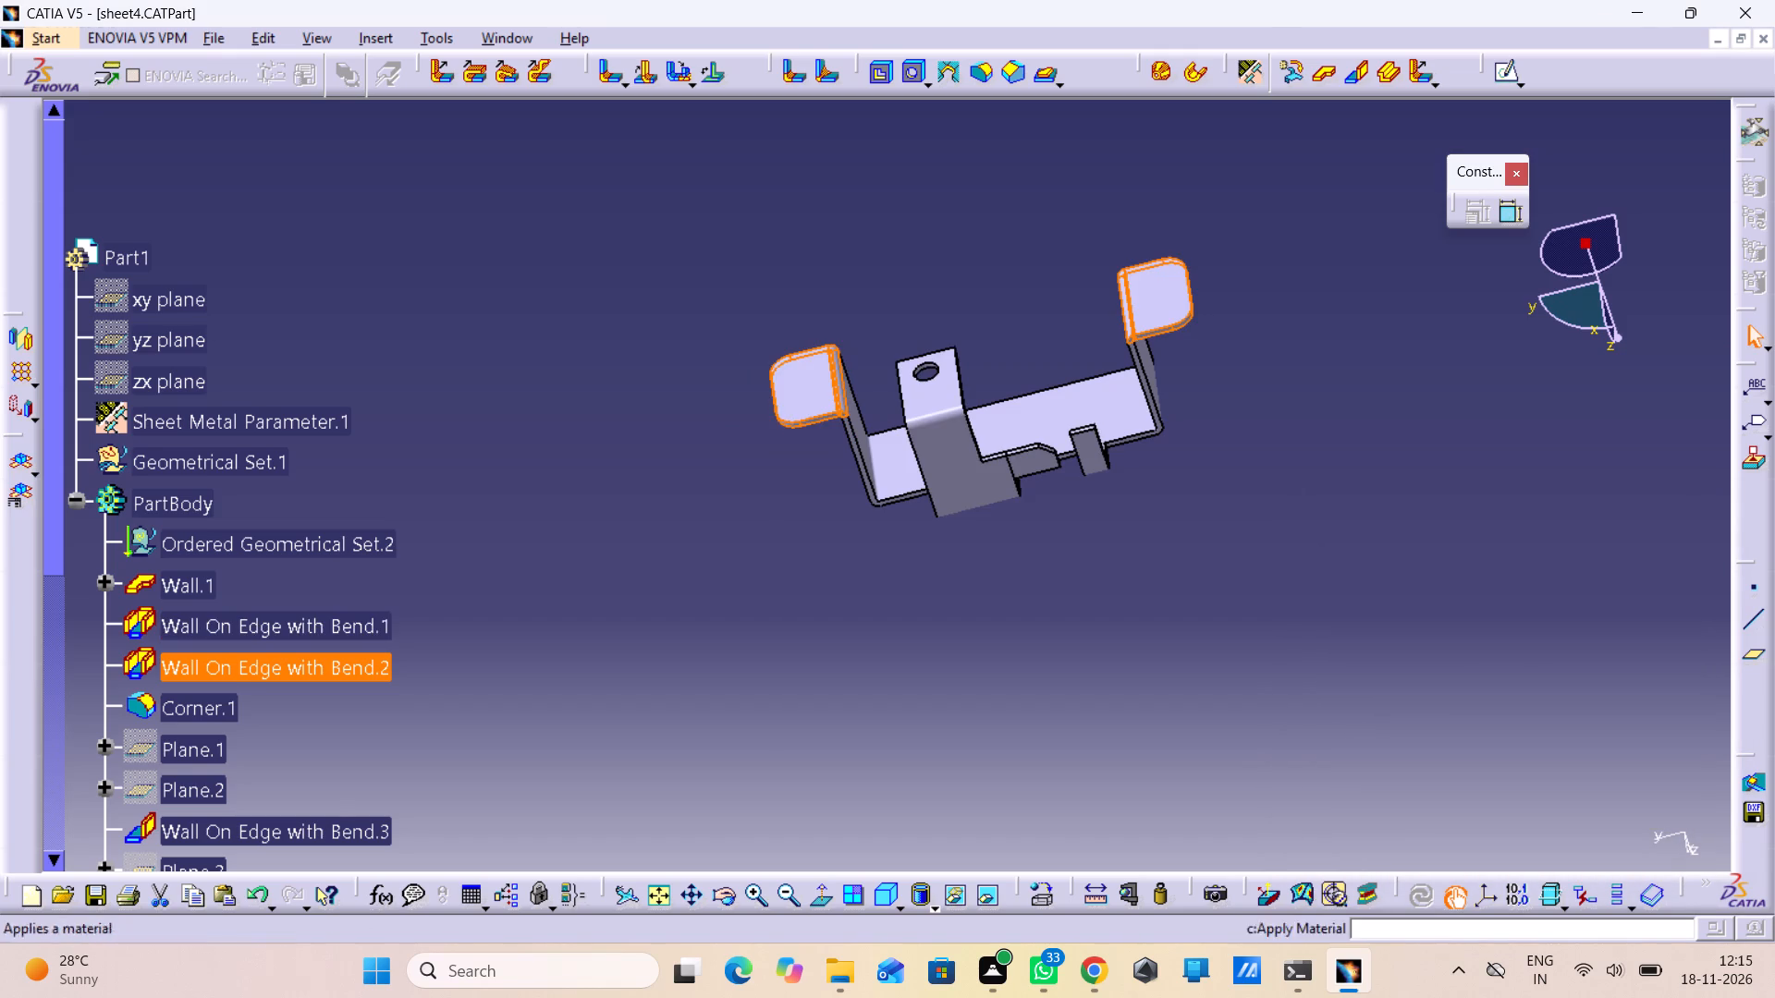
# Open the Corner.1 definition, examine its radius and selected flange edges from several angles, and cancel it.
pyautogui.doubleClick(165, 713)
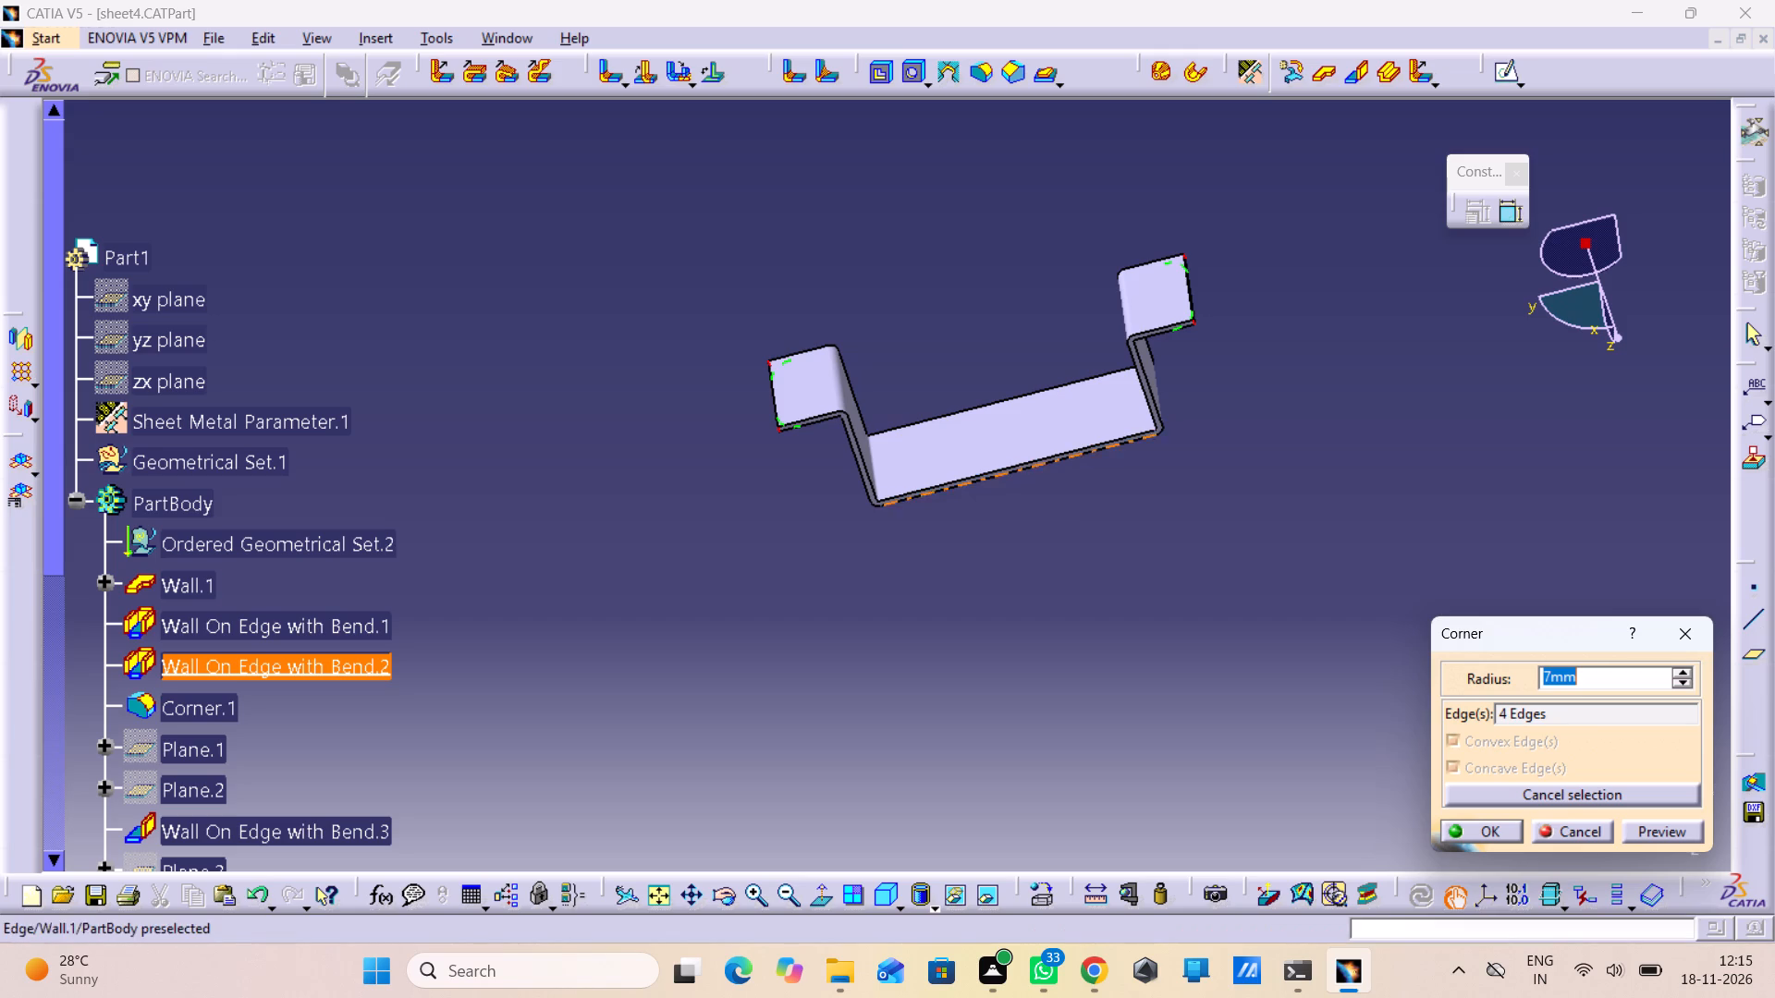
pyautogui.moveTo(1011, 443); pyautogui.dragTo(1109, 279, button='middle')
pyautogui.moveTo(1010, 446); pyautogui.dragTo(1109, 279, button='right')
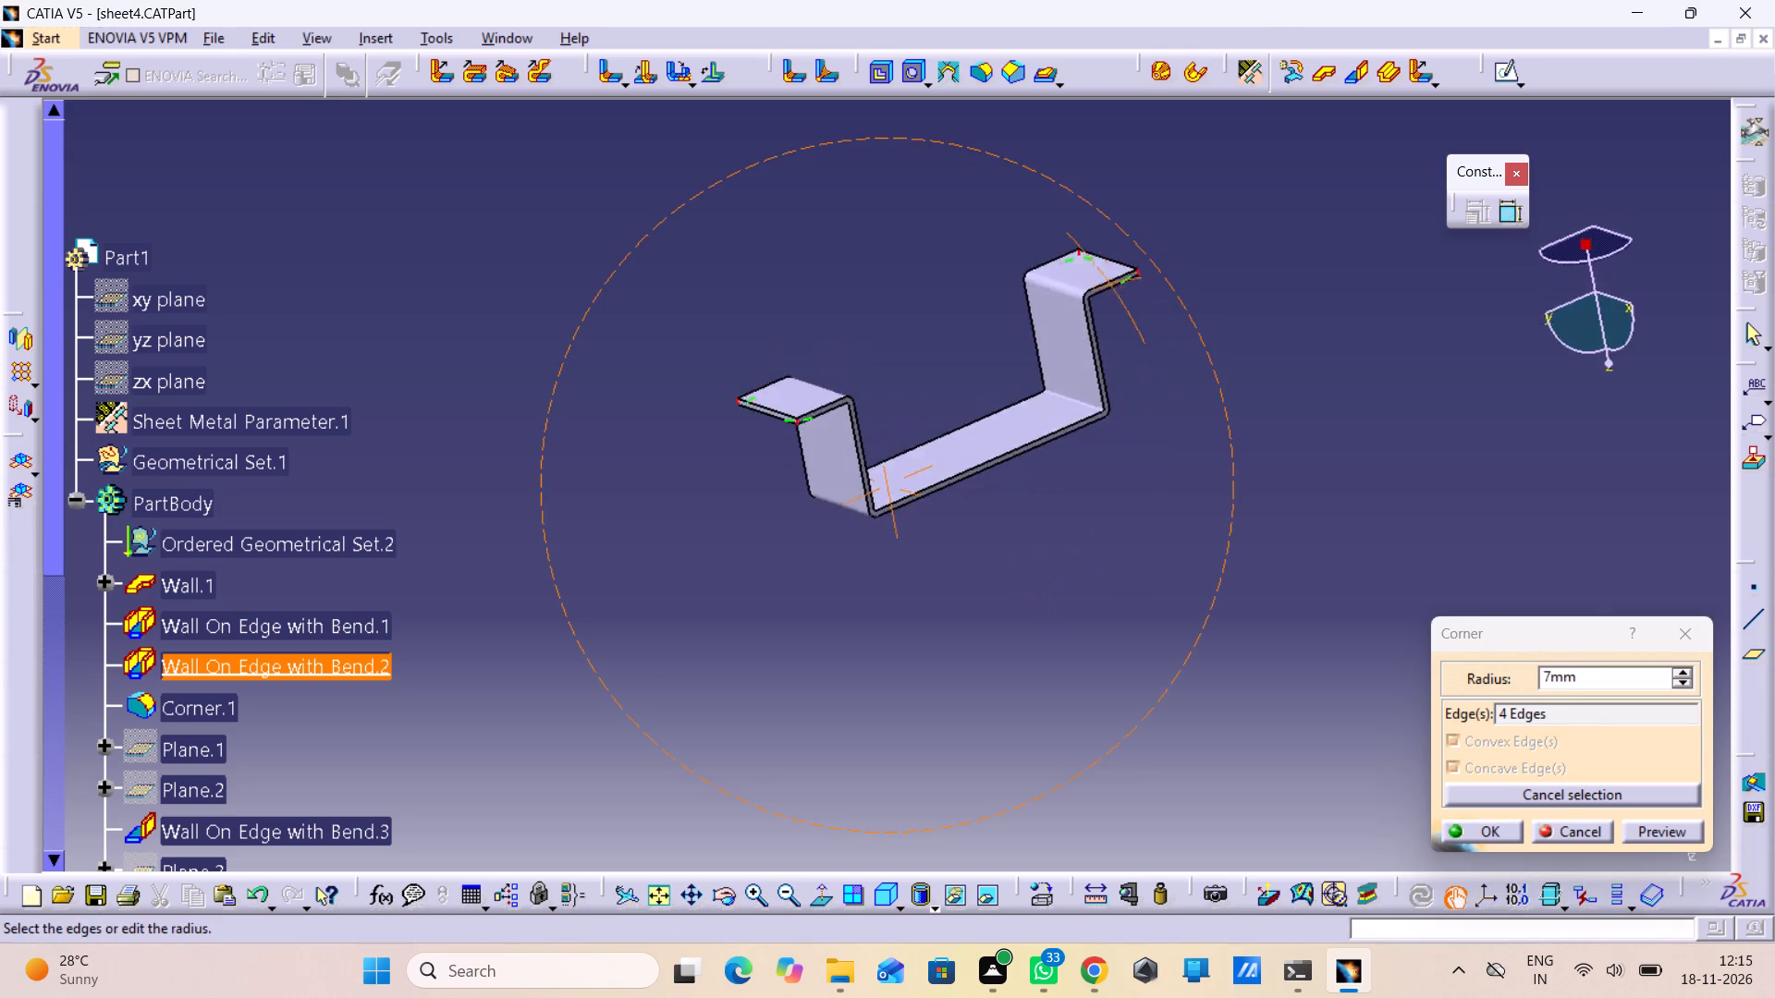
pyautogui.moveTo(1109, 279); pyautogui.dragTo(1194, 155, button='right')
pyautogui.moveTo(1109, 279); pyautogui.dragTo(1185, 168, button='middle')
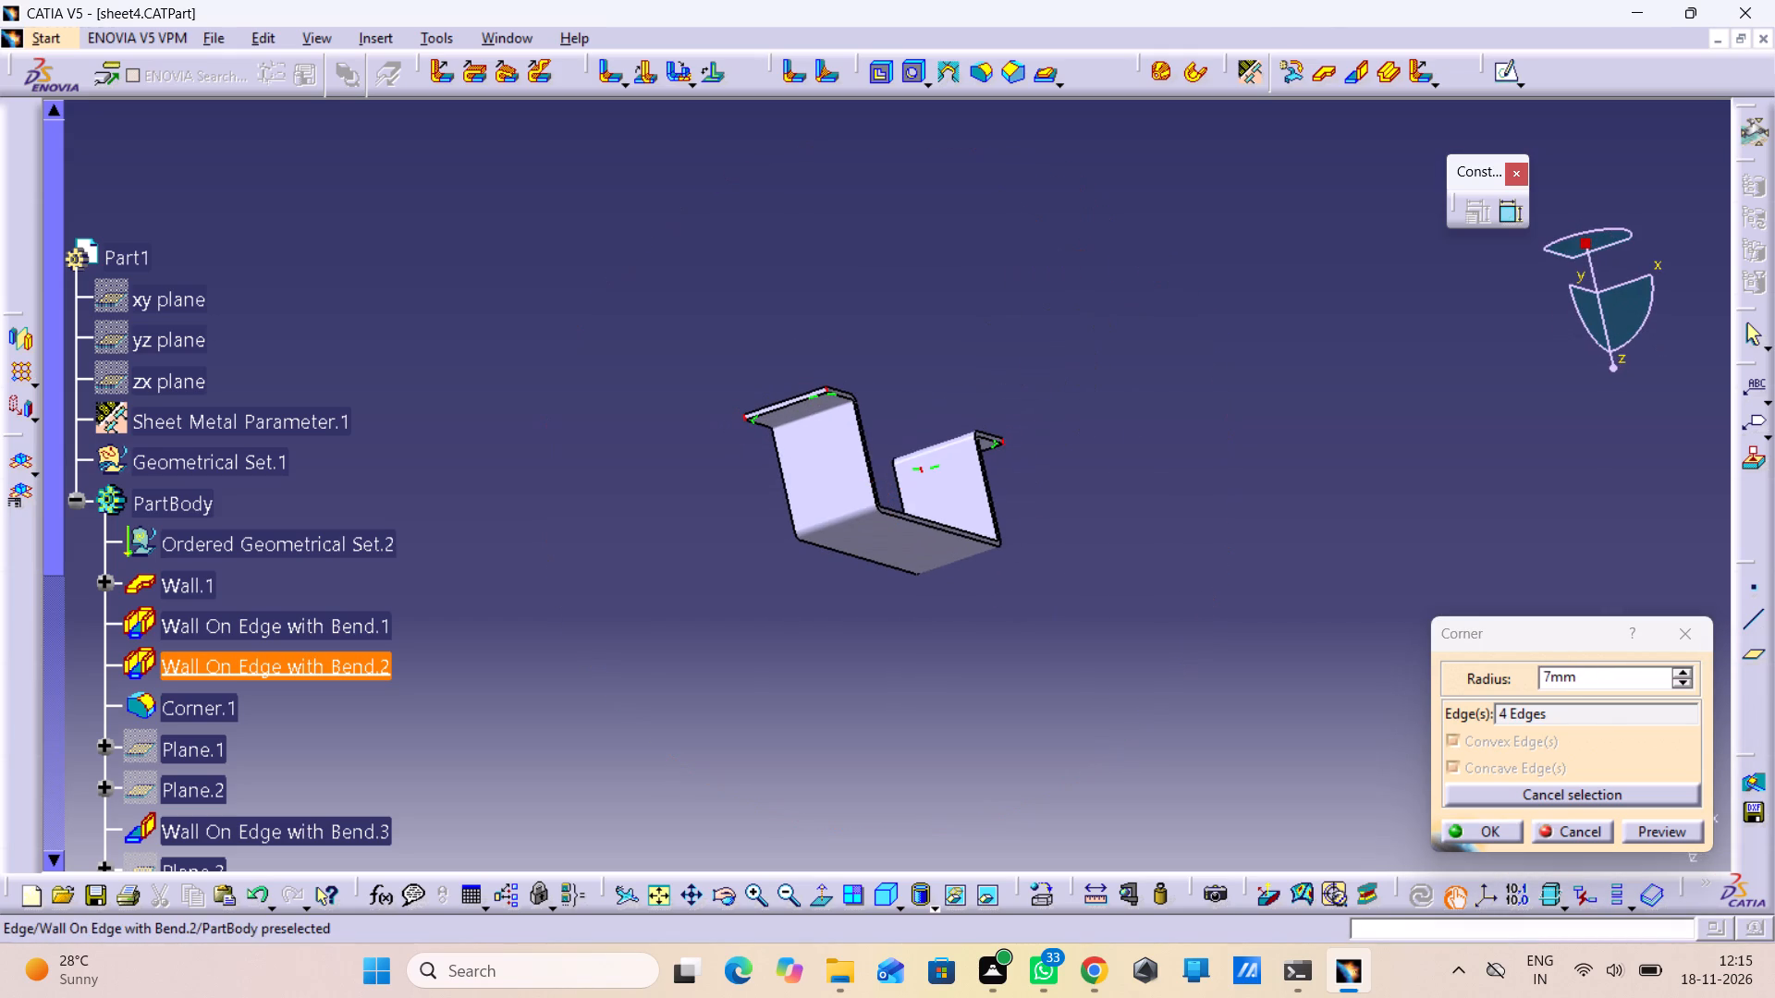
pyautogui.moveTo(826, 395); pyautogui.dragTo(867, 509, button='middle')
pyautogui.moveTo(826, 395); pyautogui.dragTo(867, 509, button='right')
pyautogui.moveTo(856, 501); pyautogui.dragTo(824, 383, button='middle')
pyautogui.moveTo(856, 501); pyautogui.dragTo(856, 485, button='right')
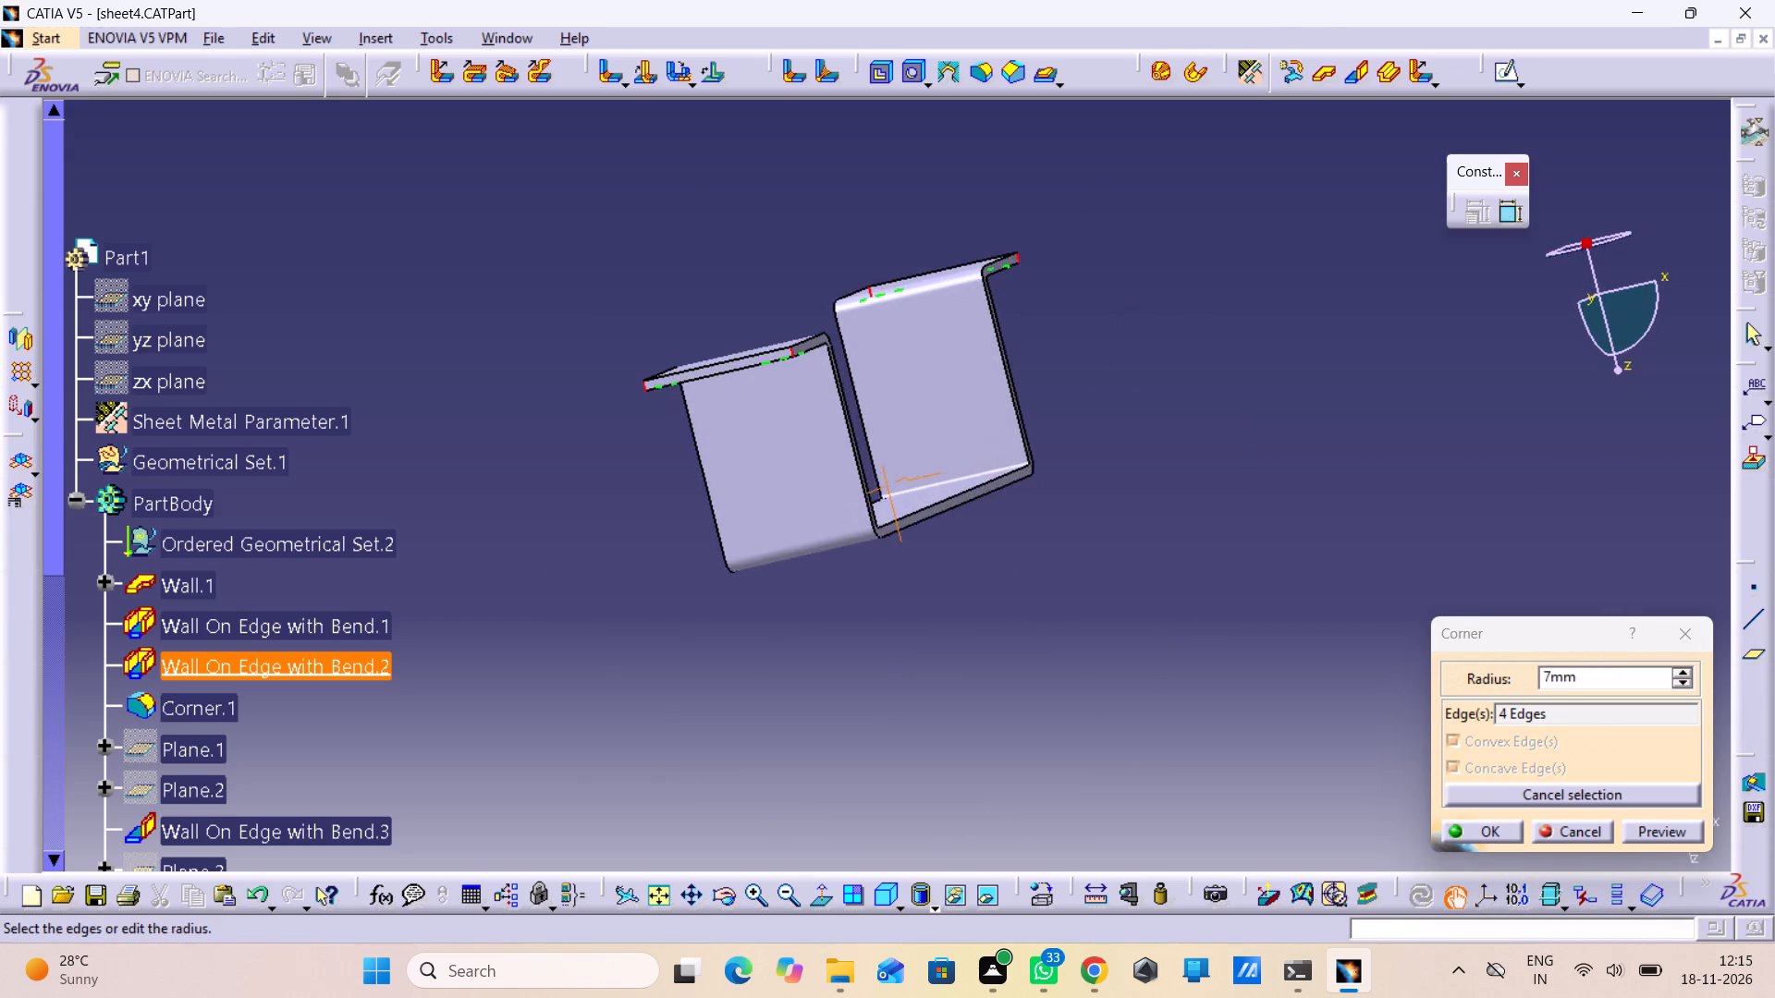
pyautogui.moveTo(824, 383); pyautogui.dragTo(819, 379, button='middle')
pyautogui.moveTo(831, 399); pyautogui.dragTo(1091, 354, button='middle')
pyautogui.moveTo(844, 431); pyautogui.dragTo(1091, 354, button='right')
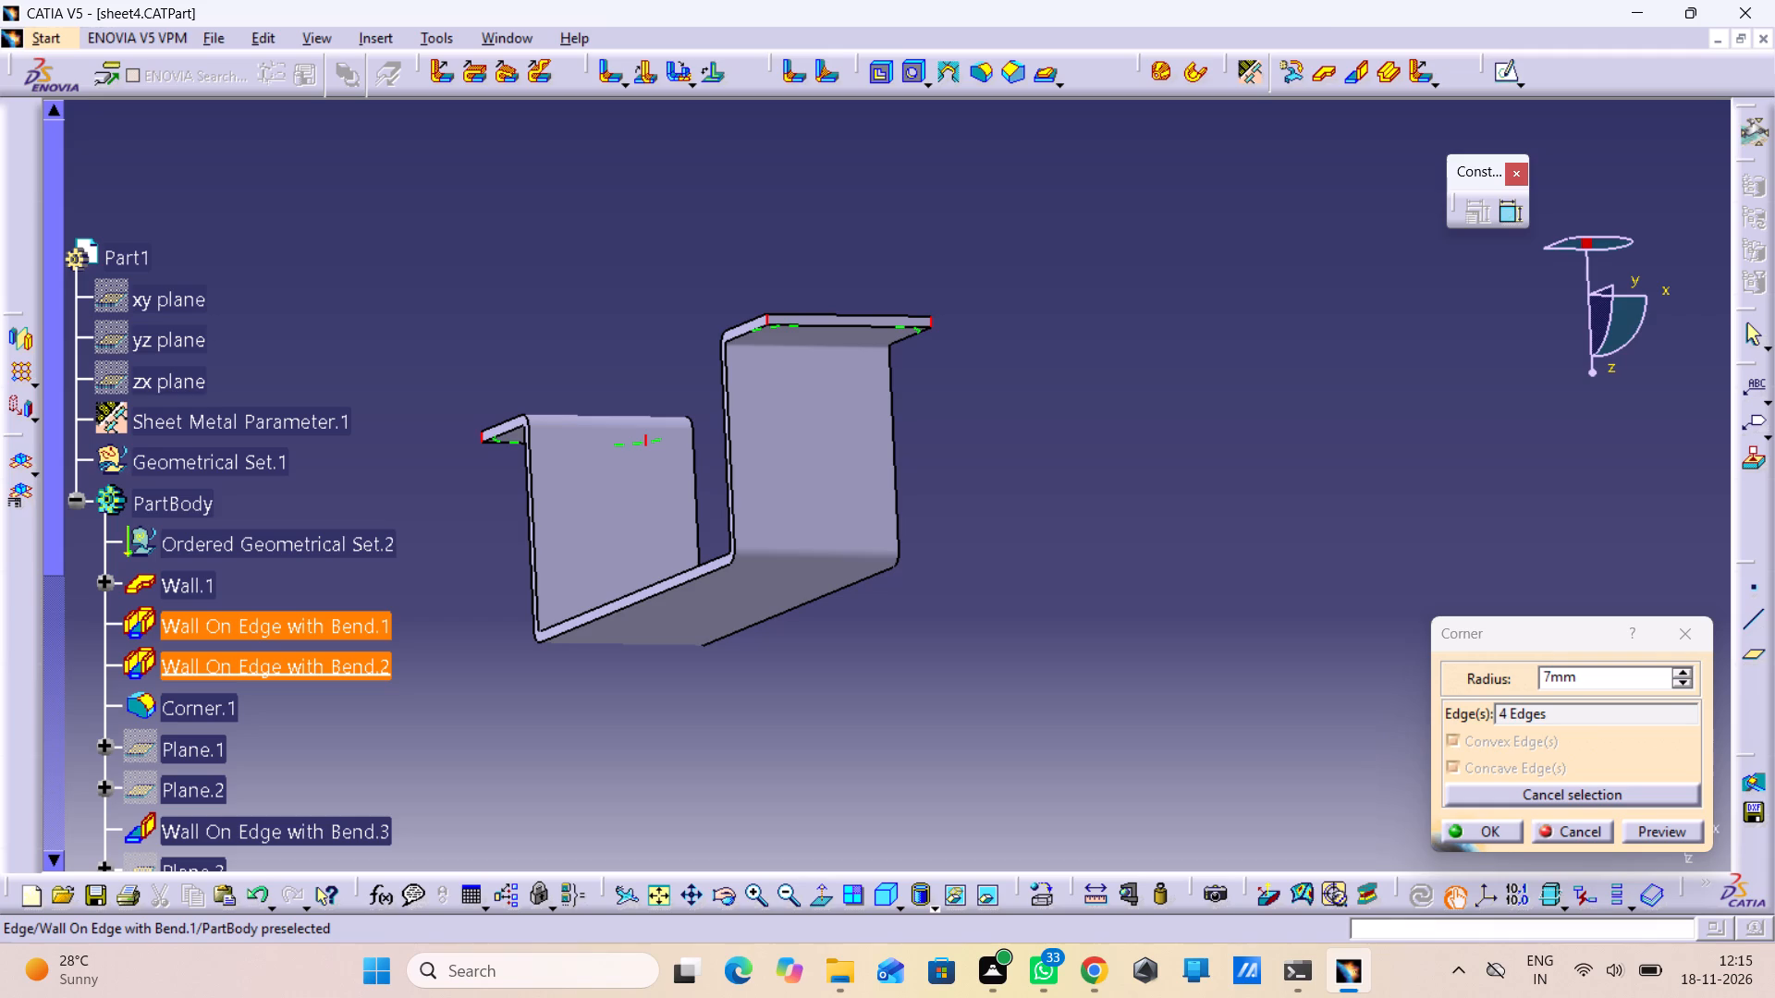
pyautogui.click(1564, 828)
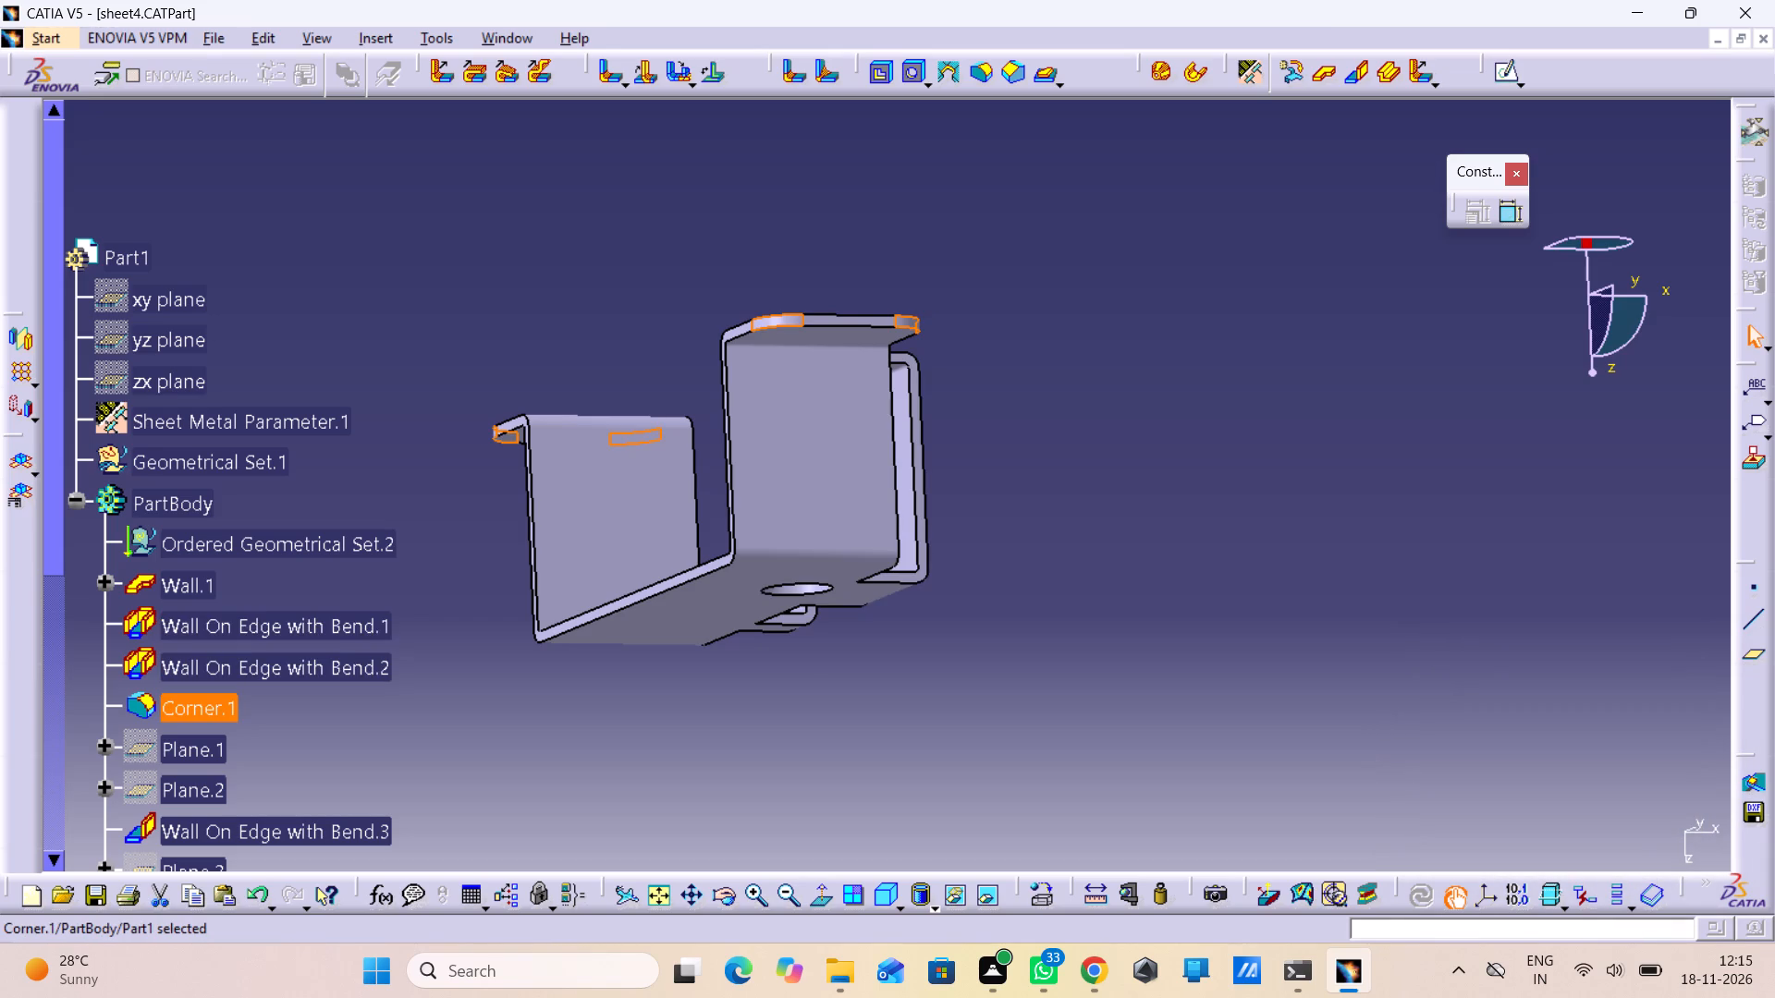
# Open the Plane.1 definition, examine its reference face and offset from several angles, accept it as is, and update the part.
pyautogui.doubleClick(164, 757)
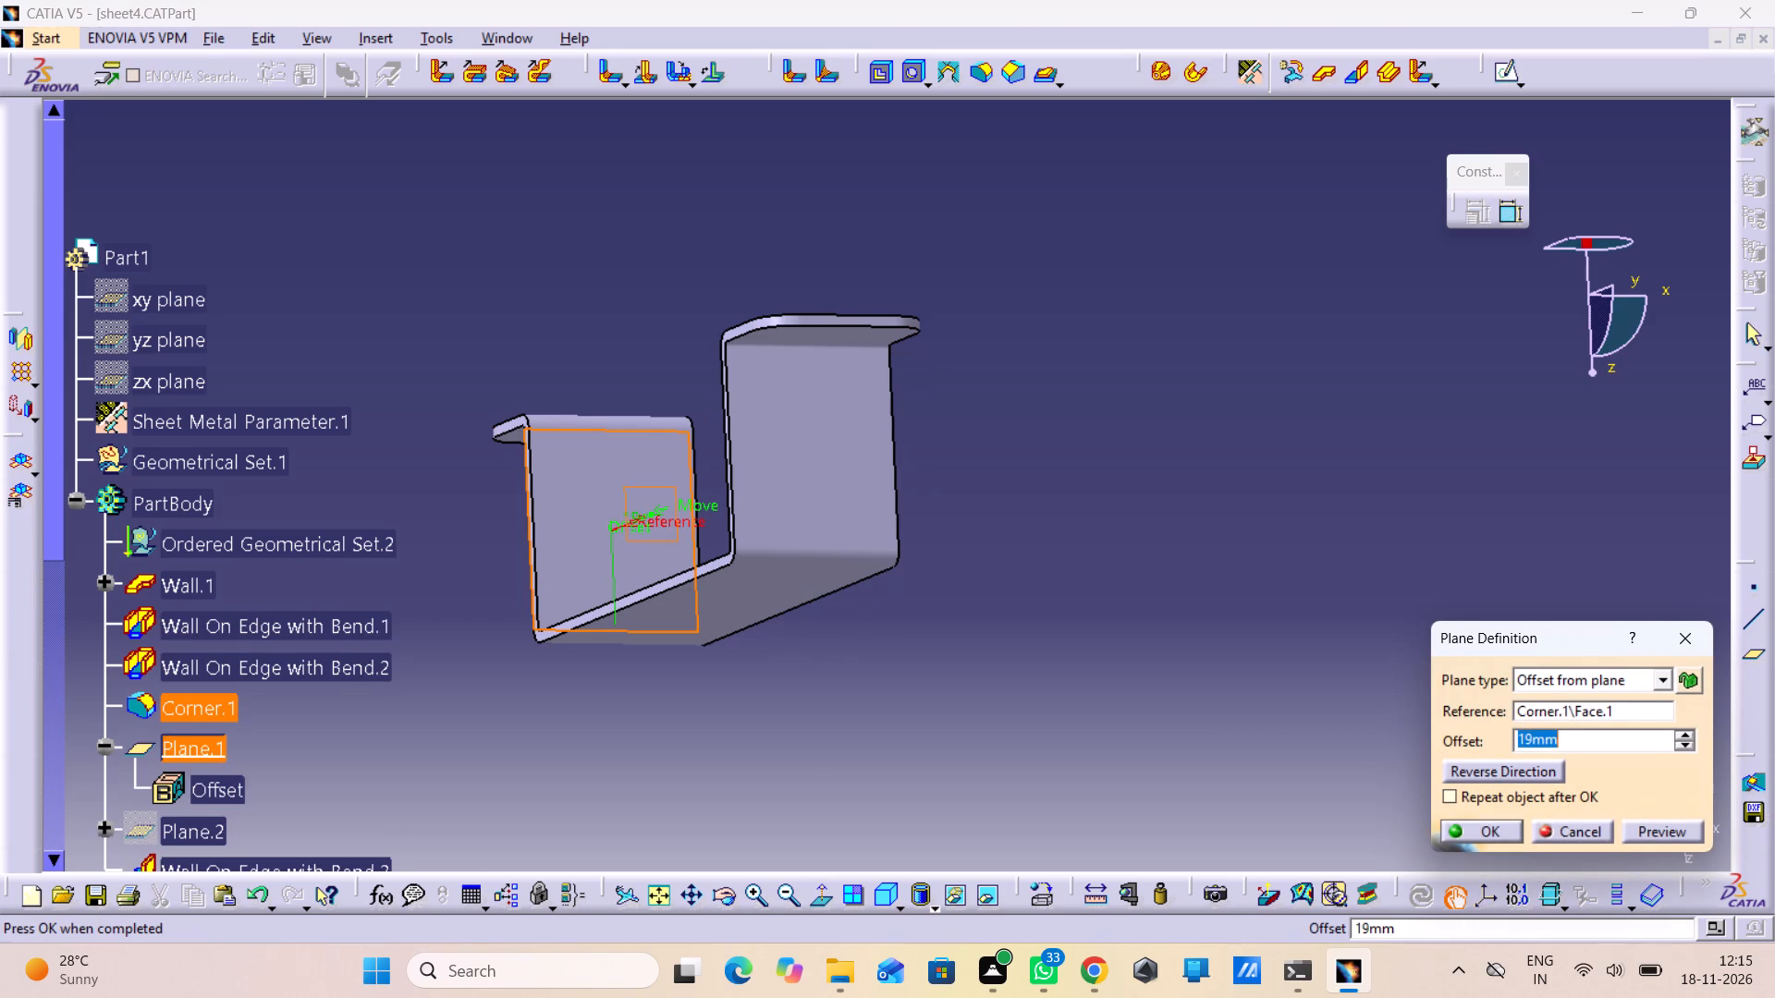
pyautogui.moveTo(1119, 459); pyautogui.dragTo(1310, 680, button='middle')
pyautogui.moveTo(1100, 517); pyautogui.dragTo(1310, 680, button='right')
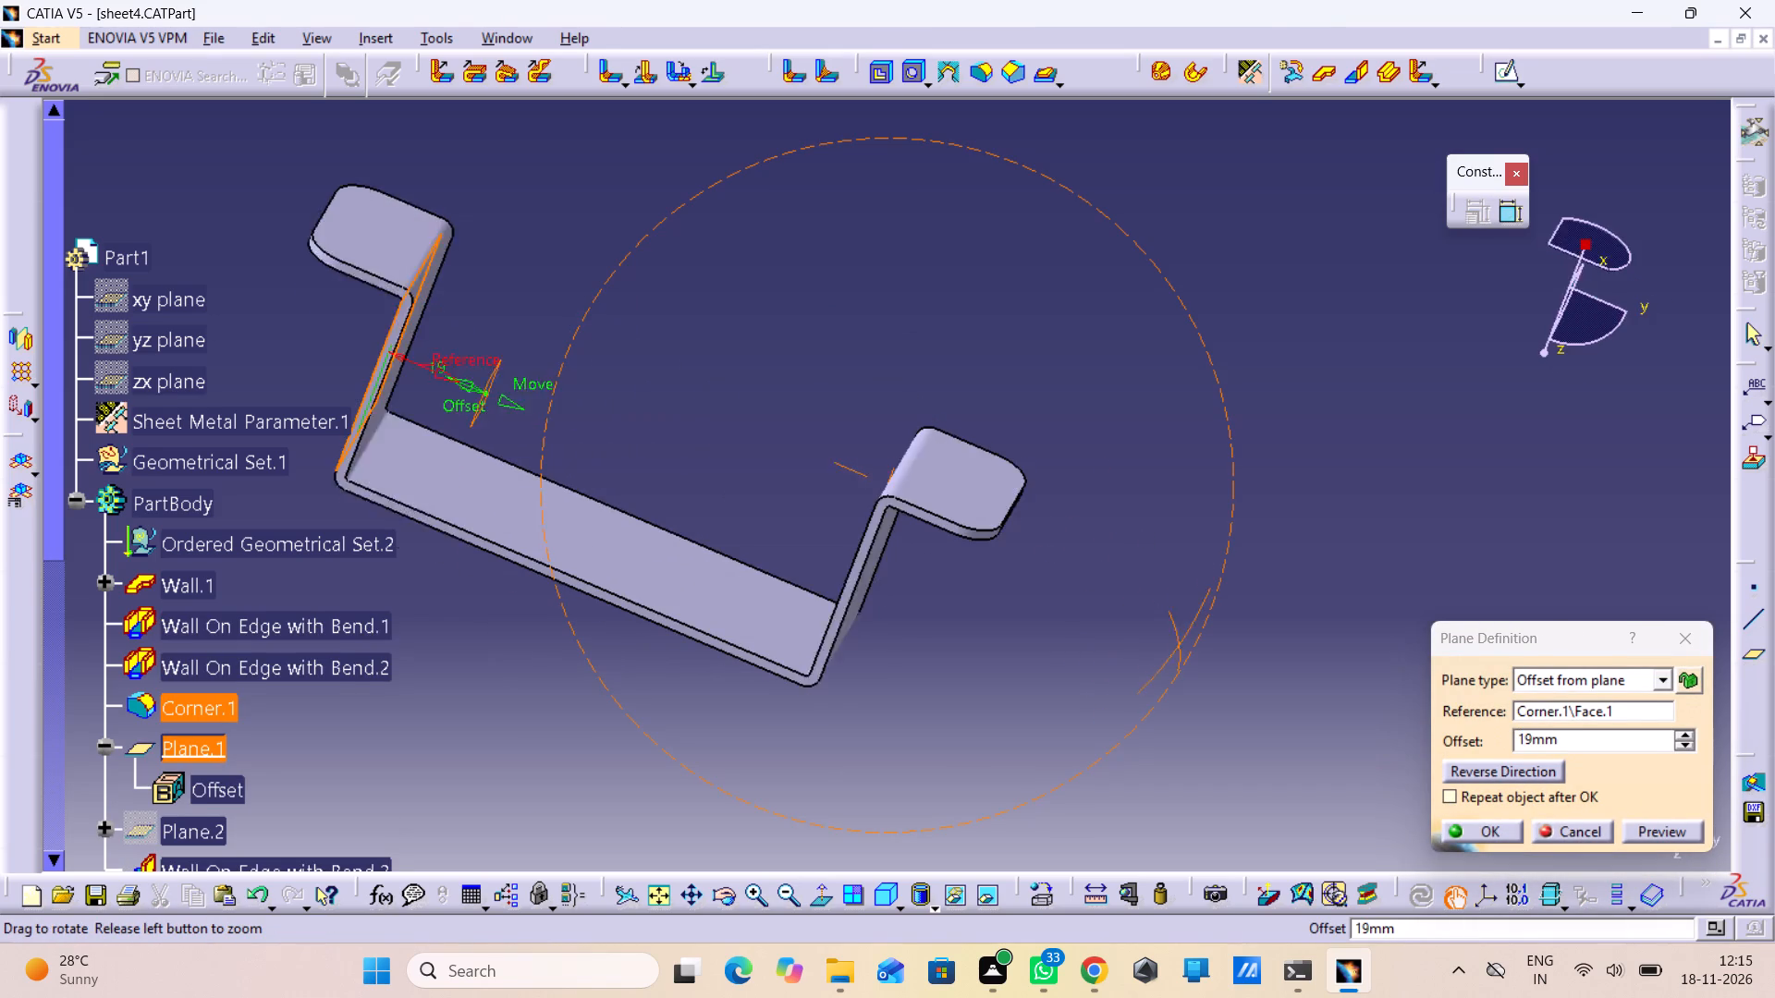
pyautogui.moveTo(1310, 680); pyautogui.dragTo(1312, 678, button='right')
pyautogui.moveTo(1310, 680); pyautogui.dragTo(1312, 678, button='middle')
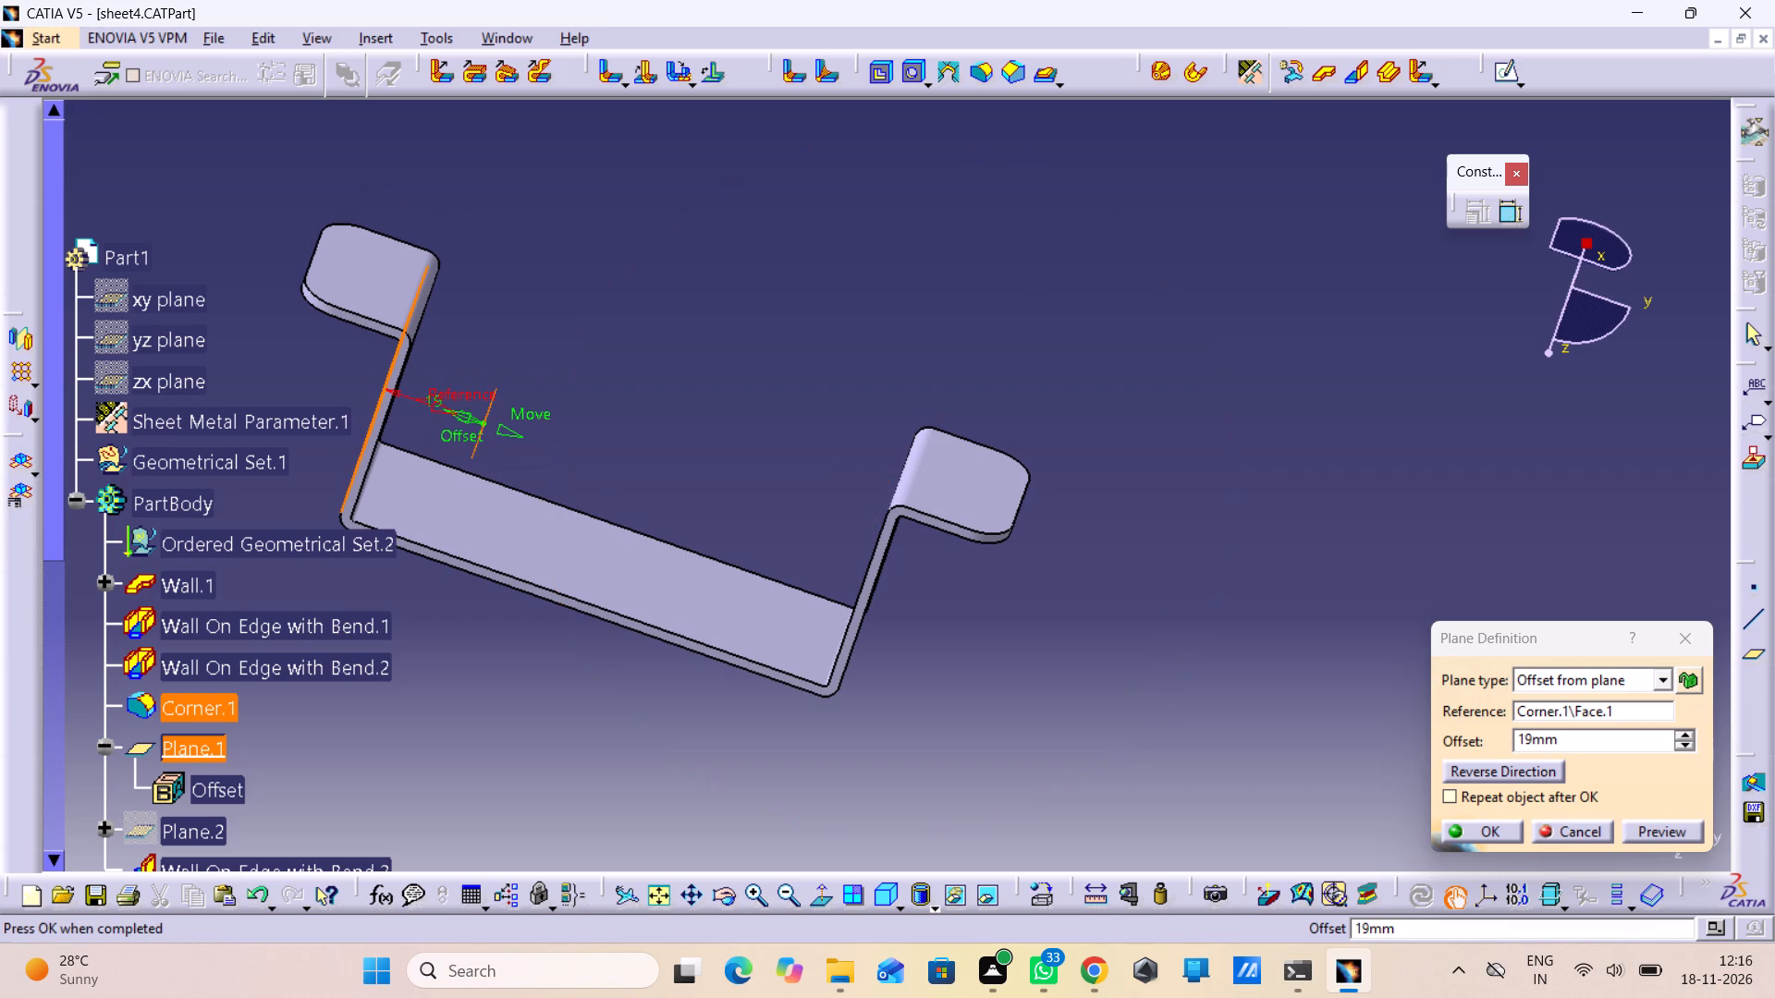
pyautogui.moveTo(629, 607); pyautogui.dragTo(960, 554, button='middle')
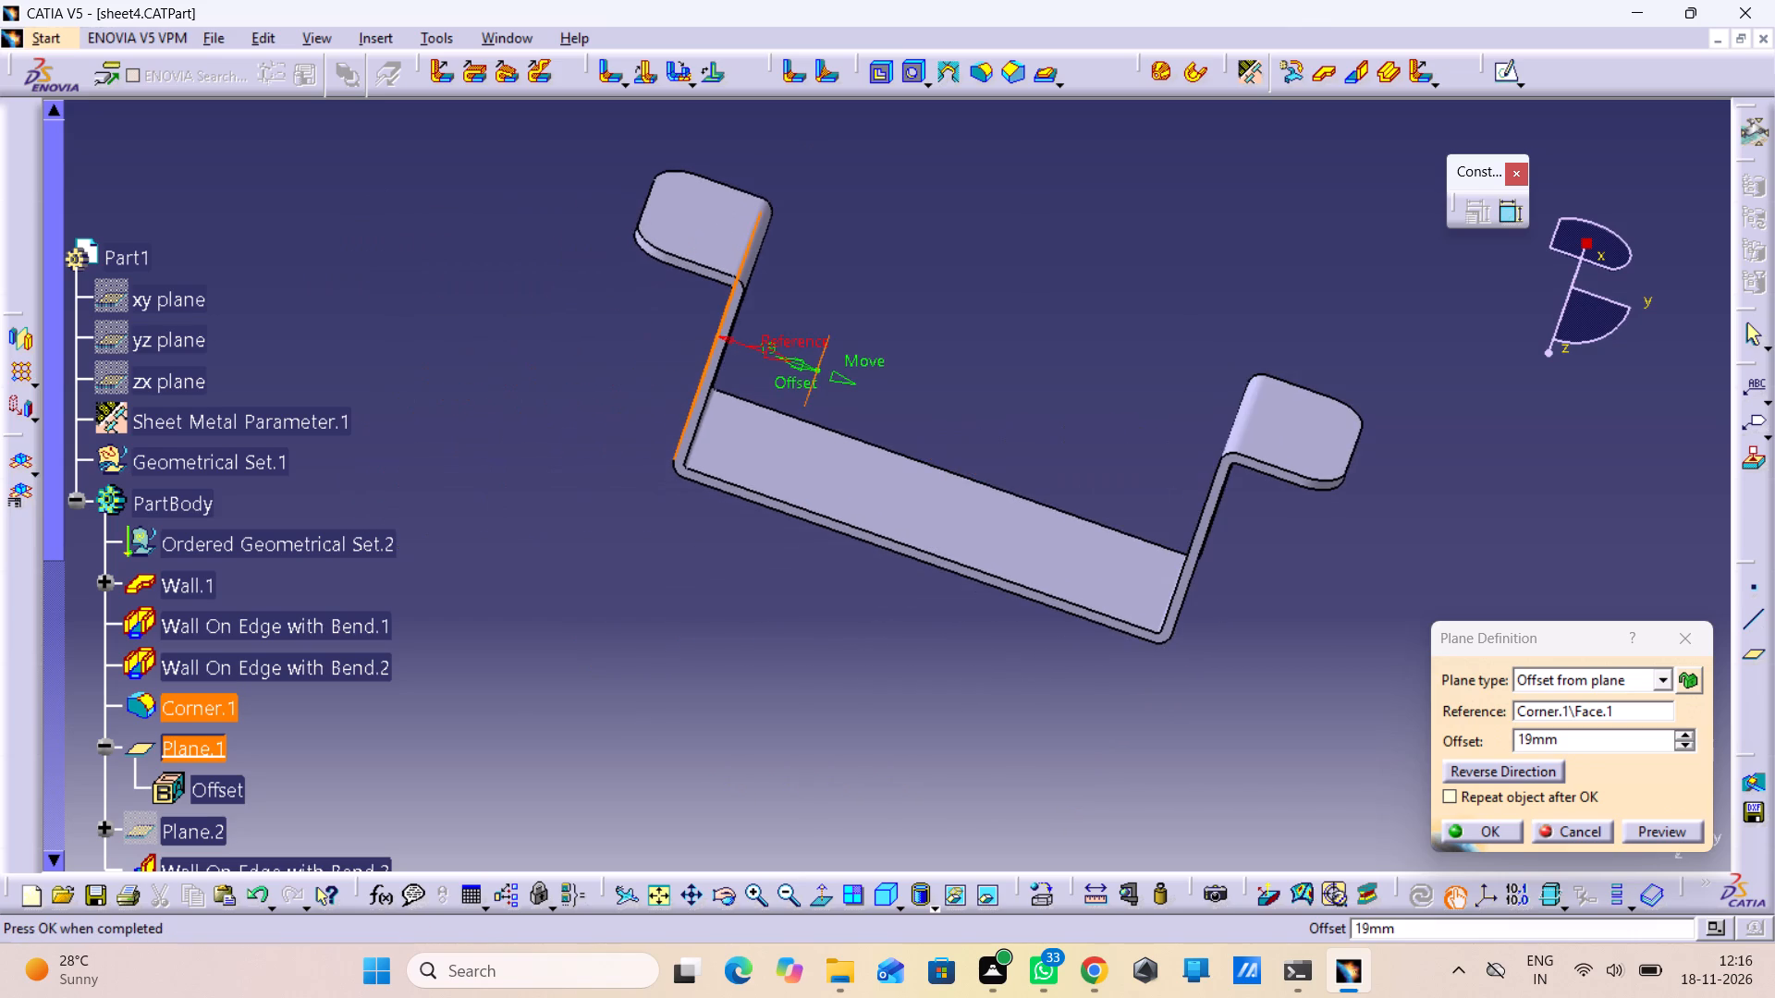
pyautogui.moveTo(740, 499); pyautogui.dragTo(1049, 590, button='middle')
pyautogui.moveTo(740, 499); pyautogui.dragTo(1041, 576, button='right')
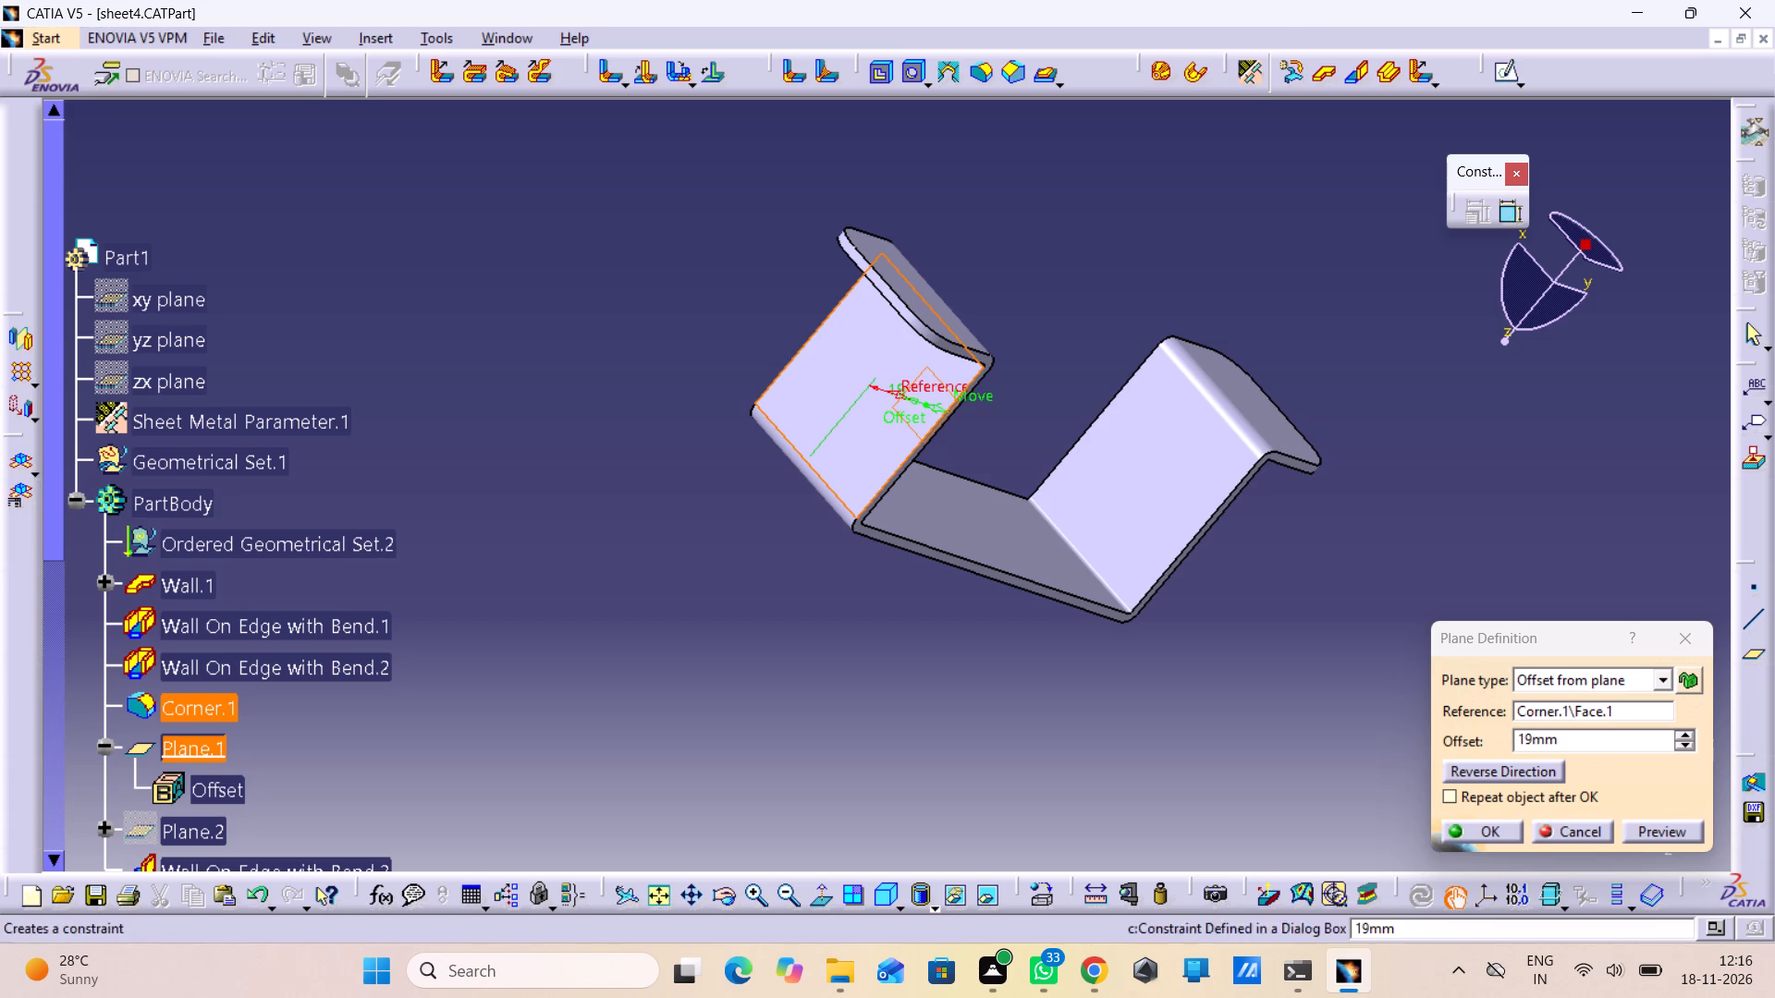
pyautogui.moveTo(1157, 279); pyautogui.dragTo(1032, 268, button='middle')
pyautogui.moveTo(1157, 279); pyautogui.dragTo(1032, 268, button='right')
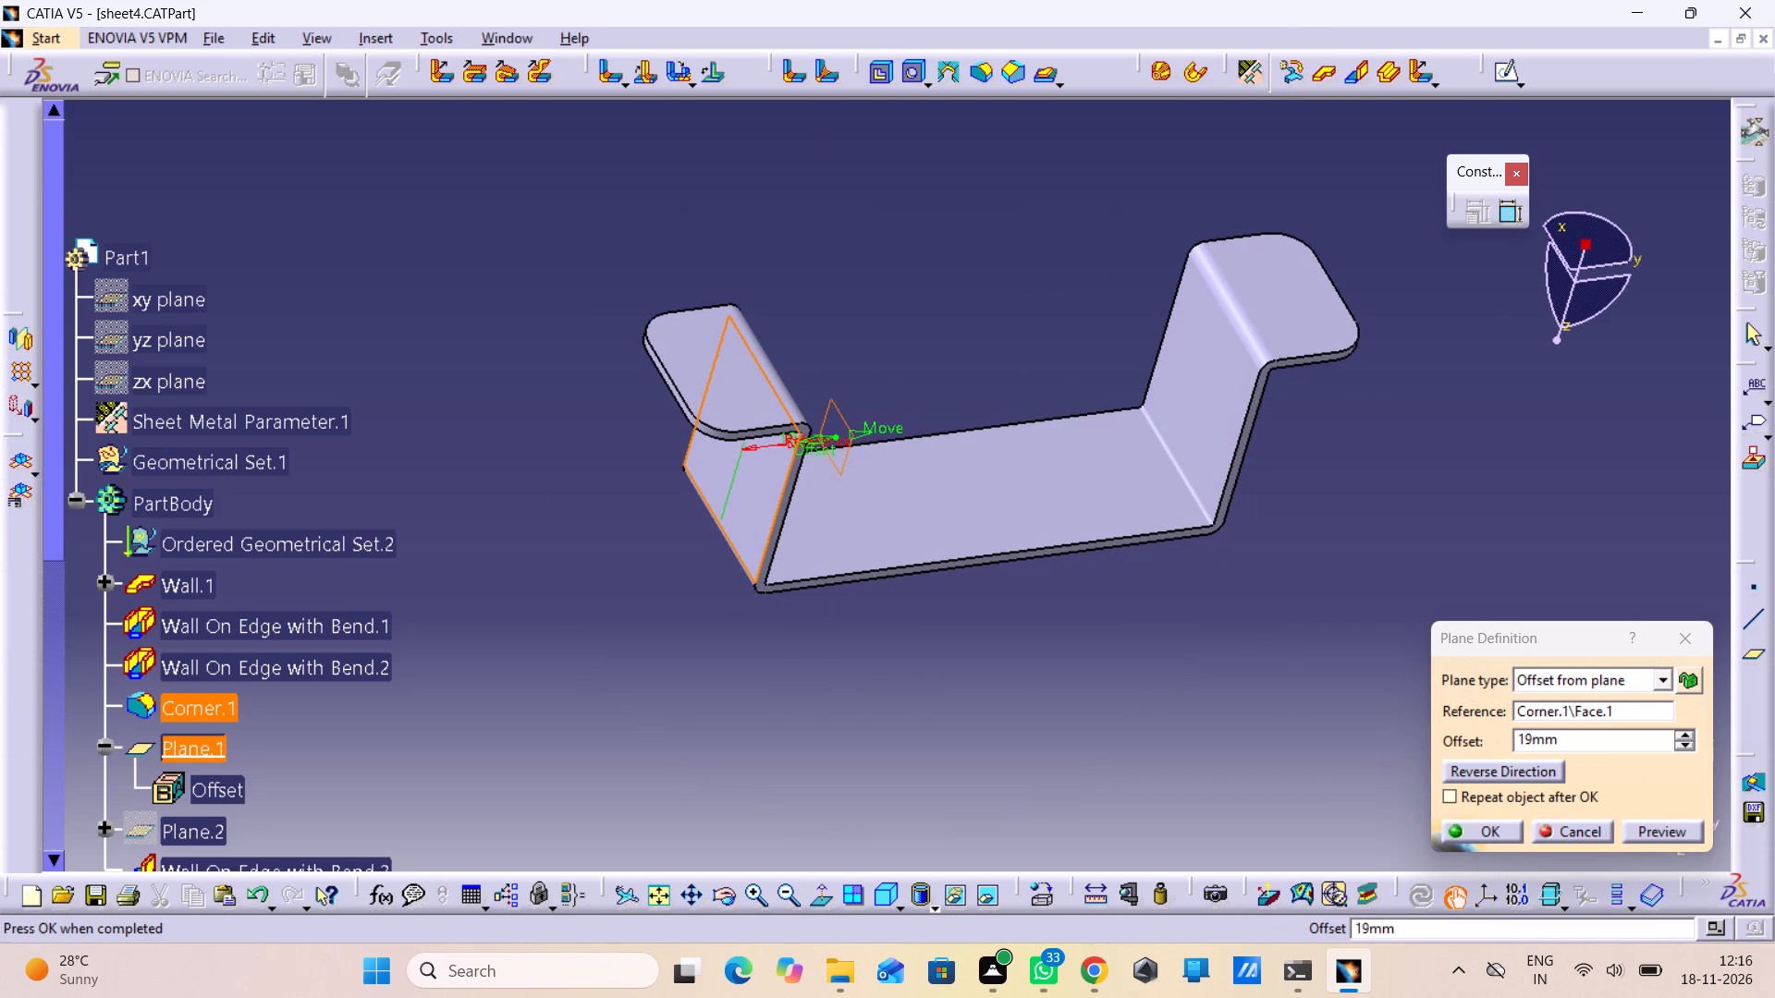
pyautogui.click(1491, 820)
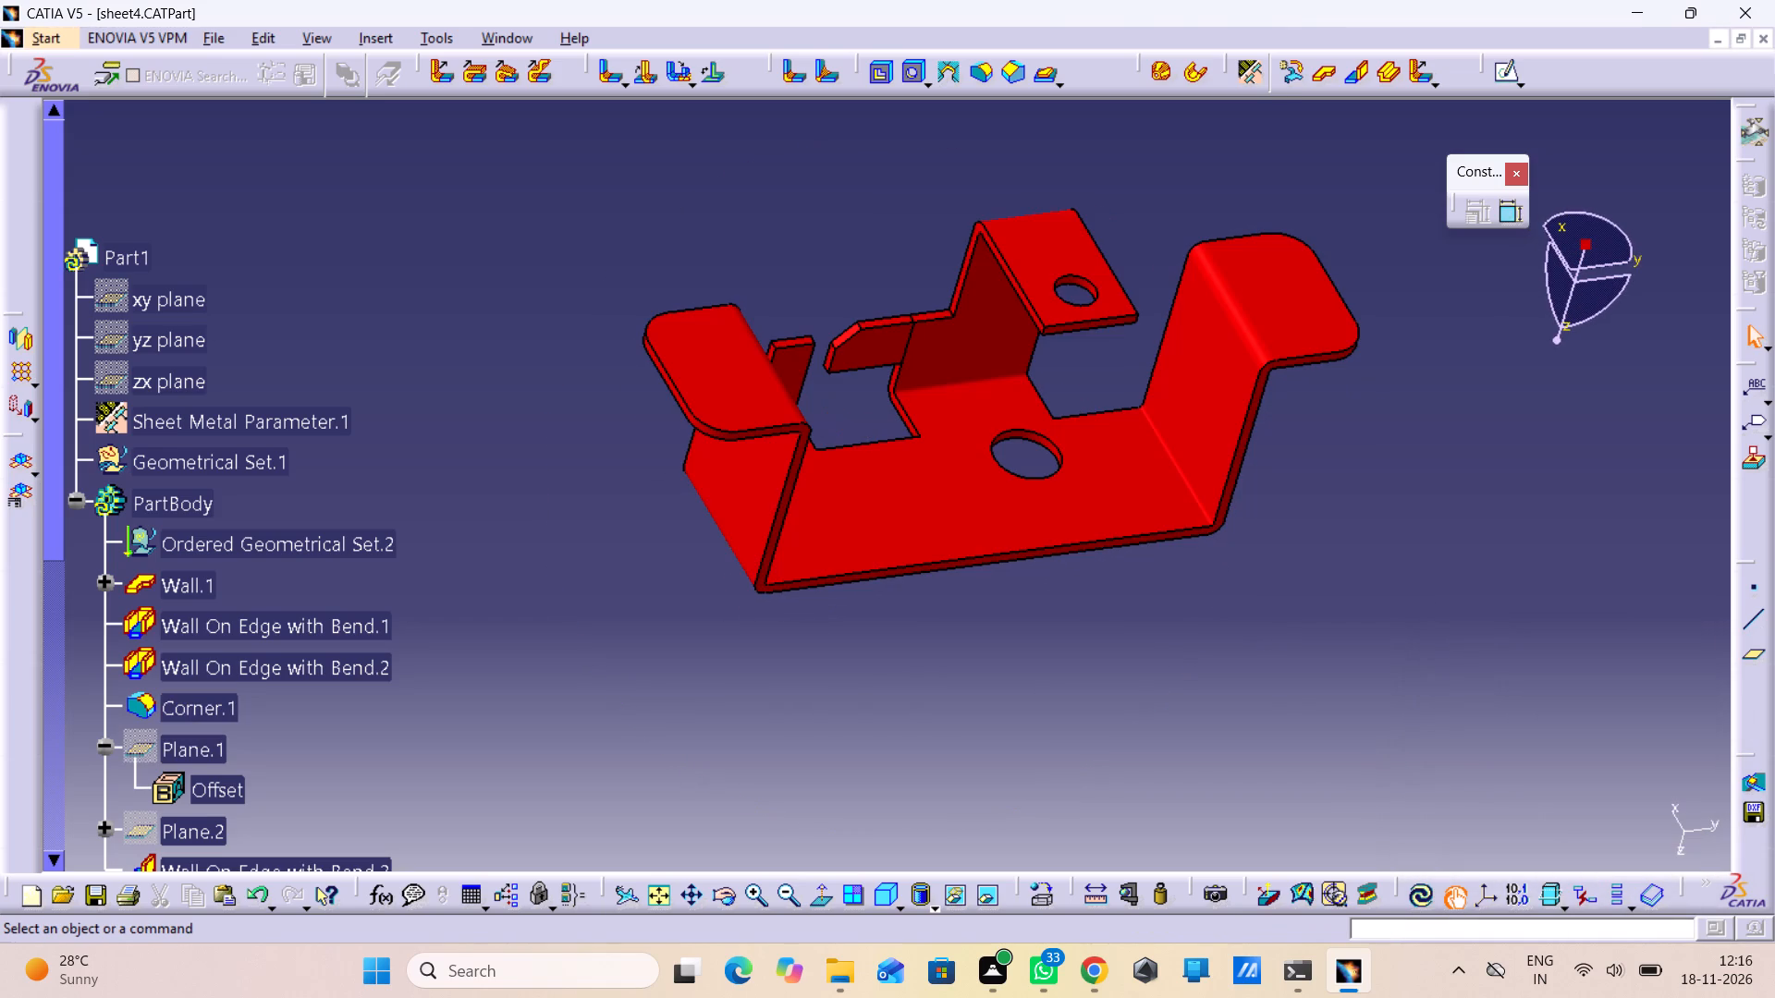
pyautogui.click(1421, 896)
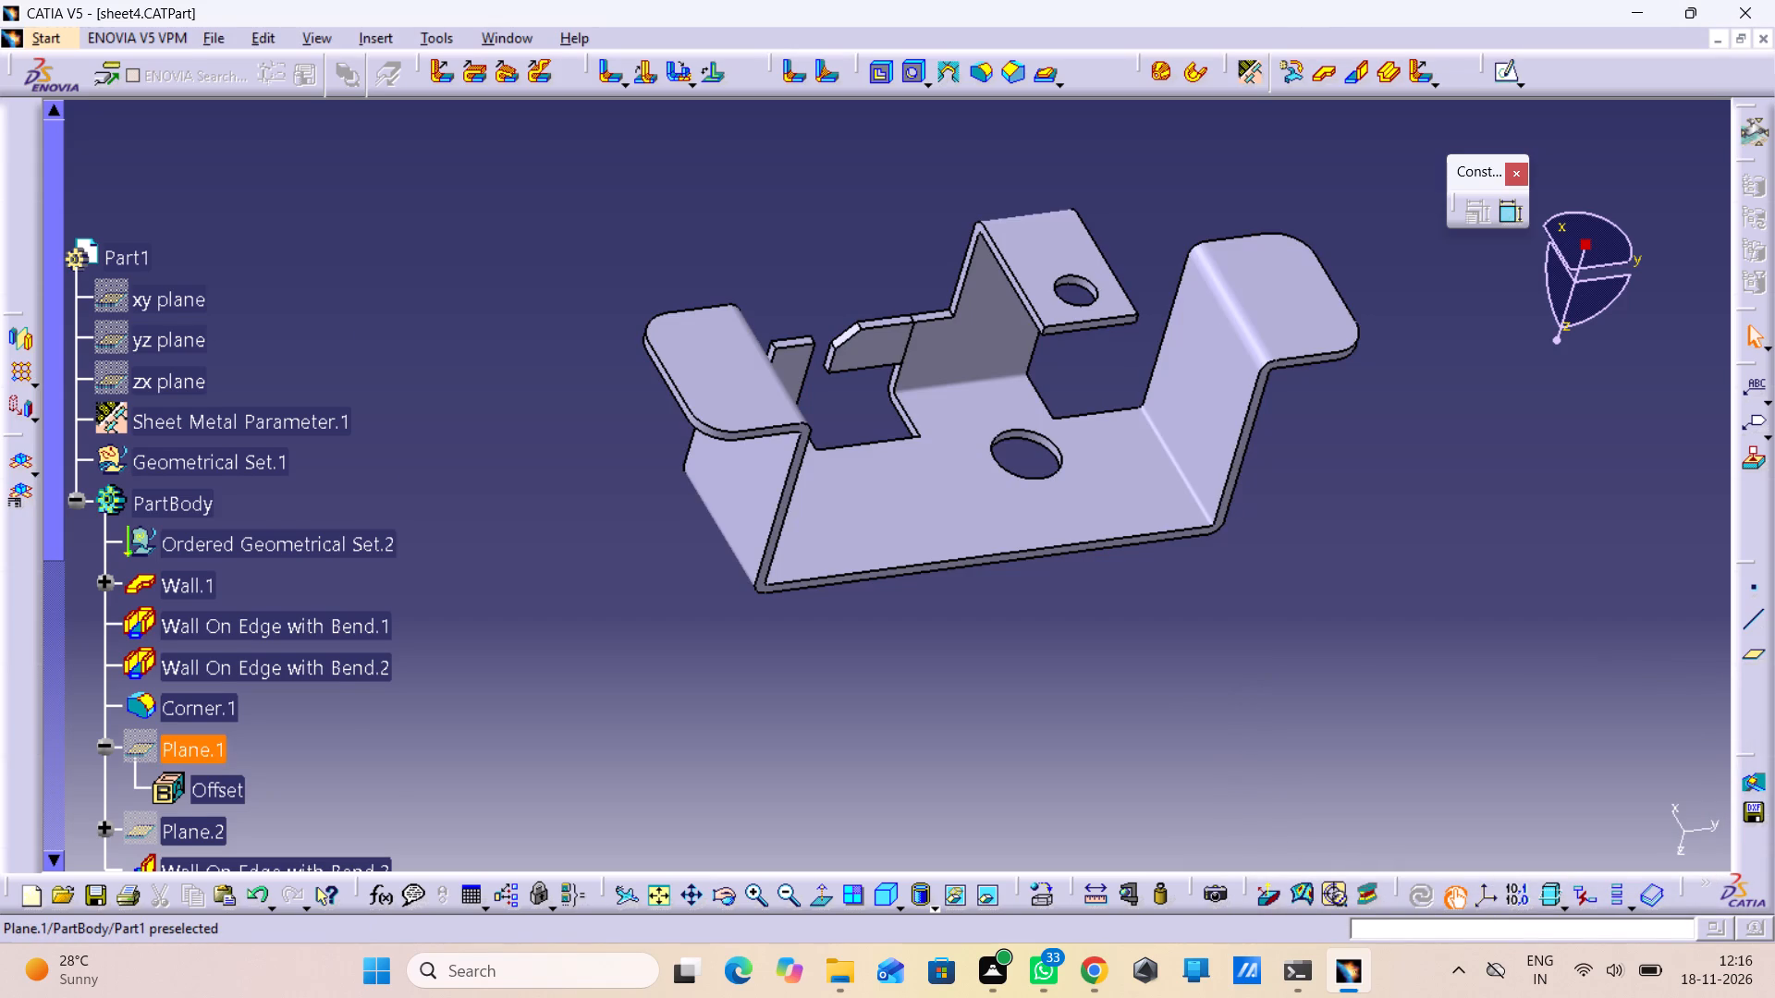
# Open Plane.1's Offset parameter for review and close it without changing the value.
pyautogui.scroll(-1, 194, 751)
pyautogui.doubleClick(200, 712)
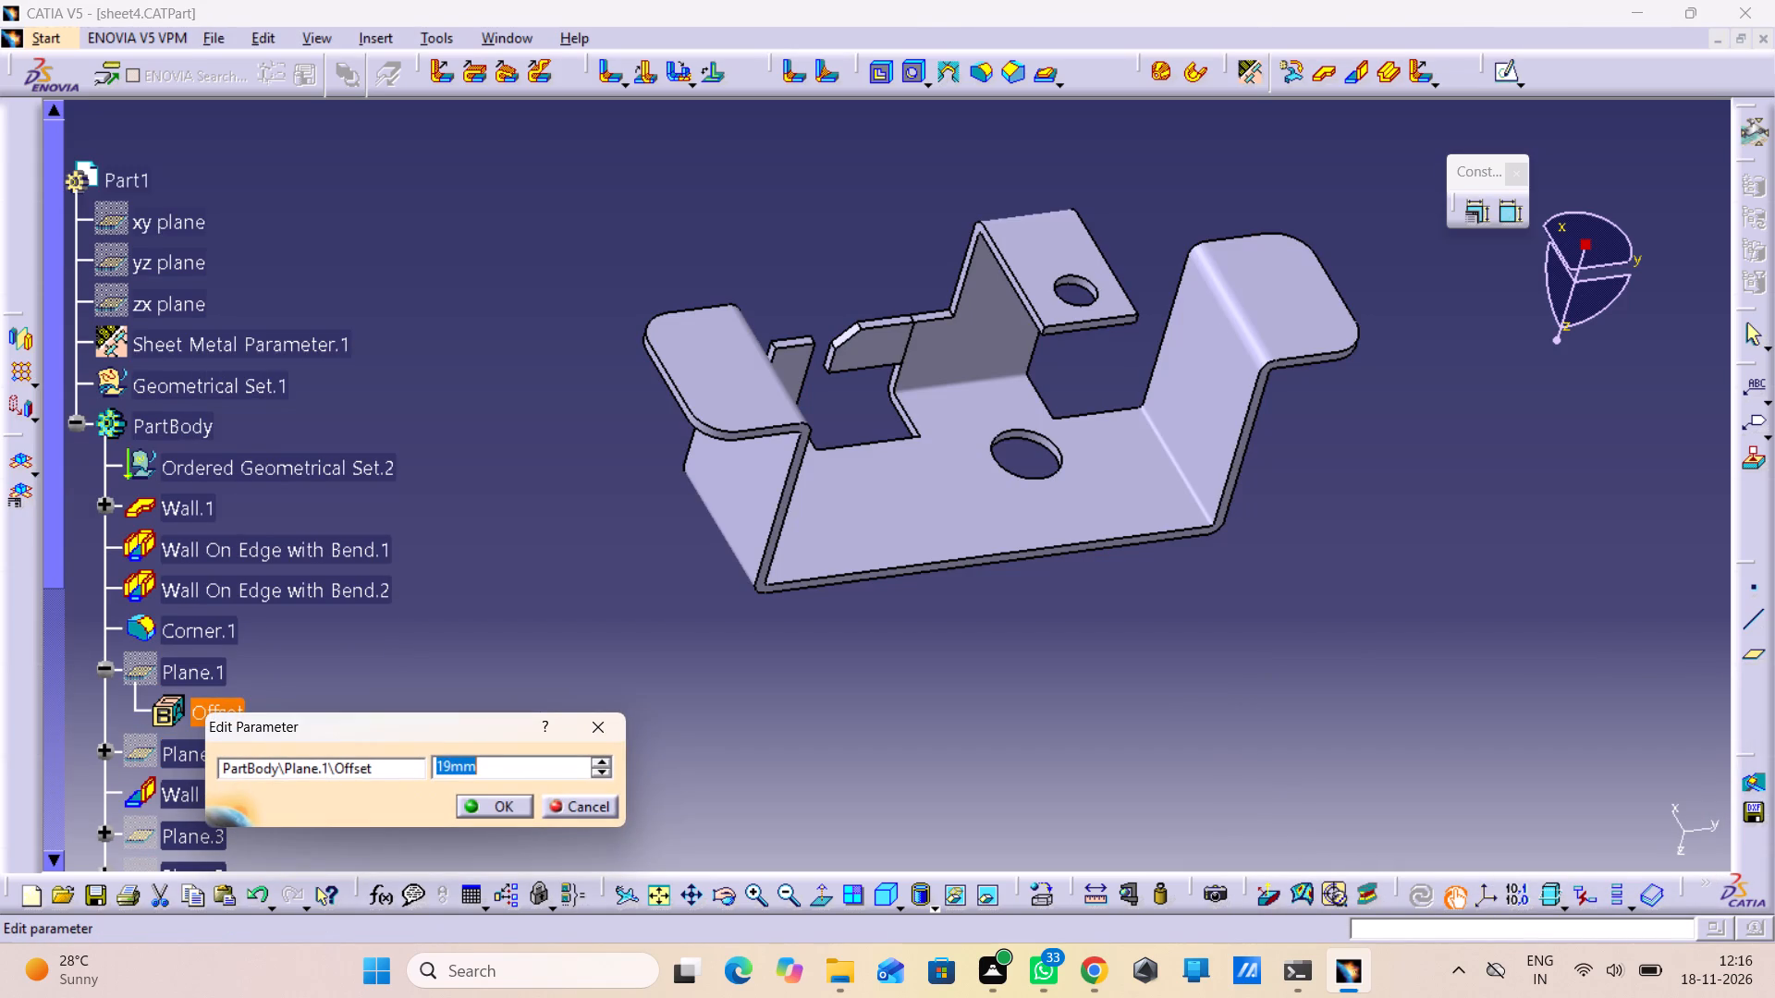
pyautogui.click(779, 660)
pyautogui.click(601, 722)
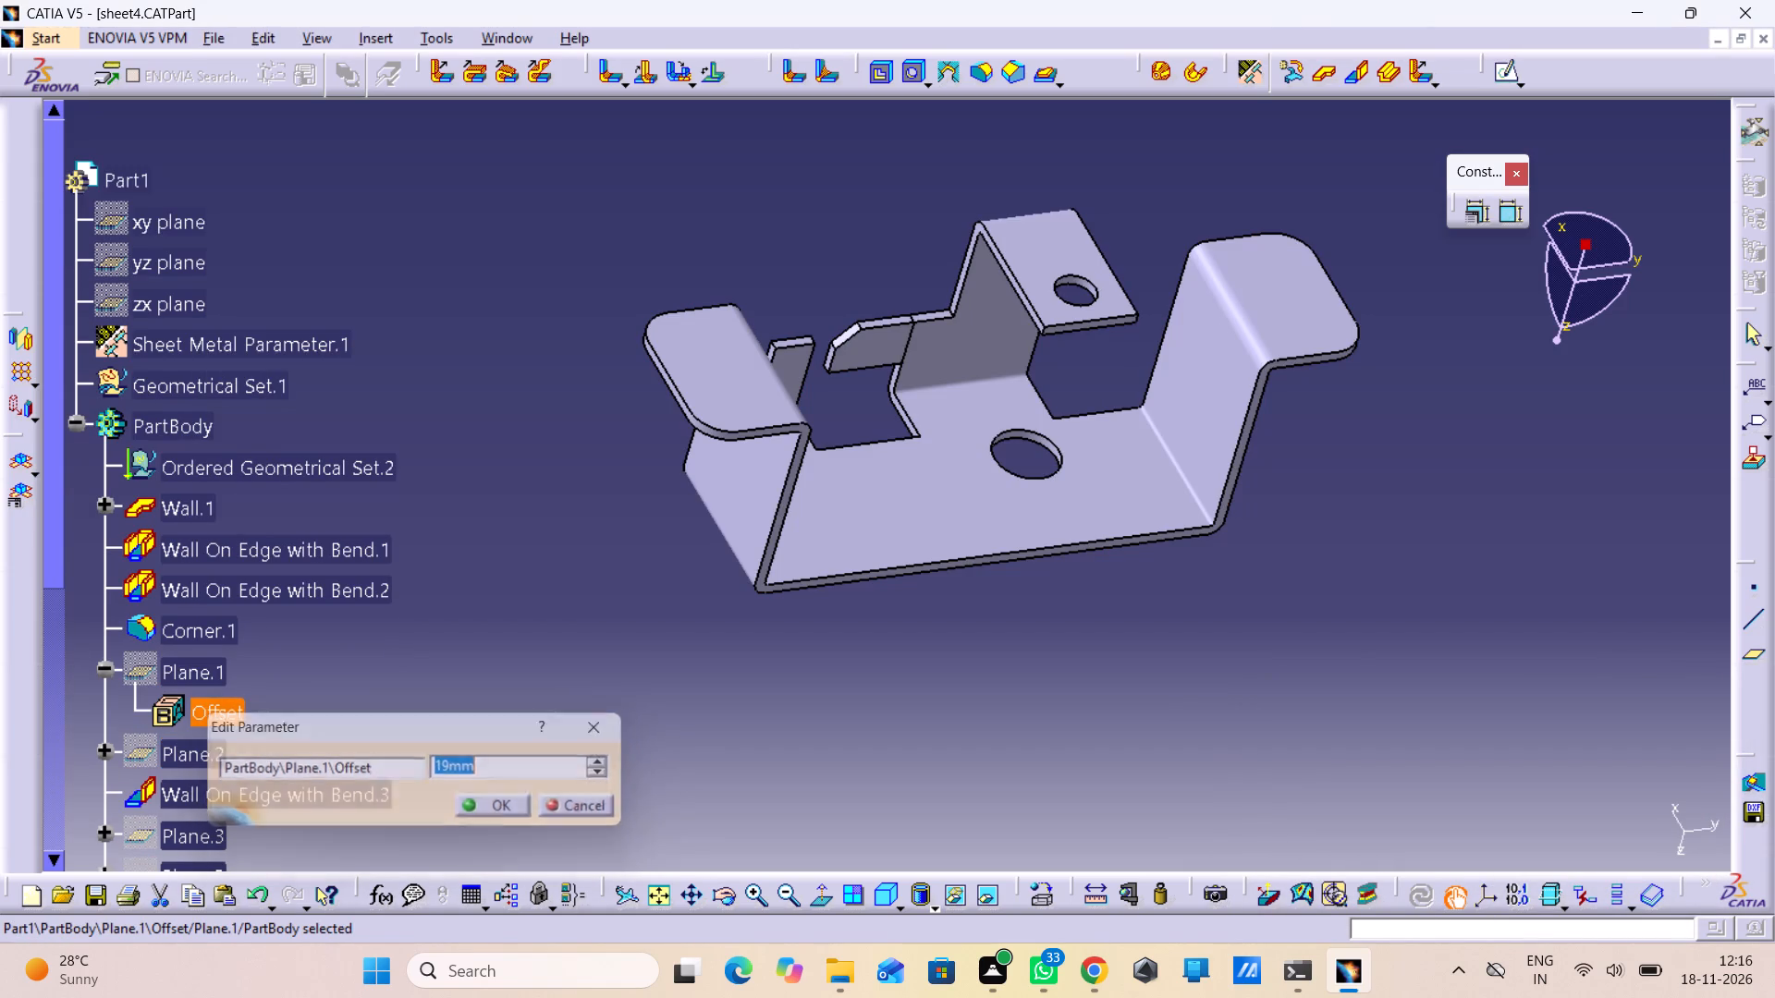
# Open the Plane.2 definition to check its reference face and offset, and cancel it.
pyautogui.doubleClick(138, 762)
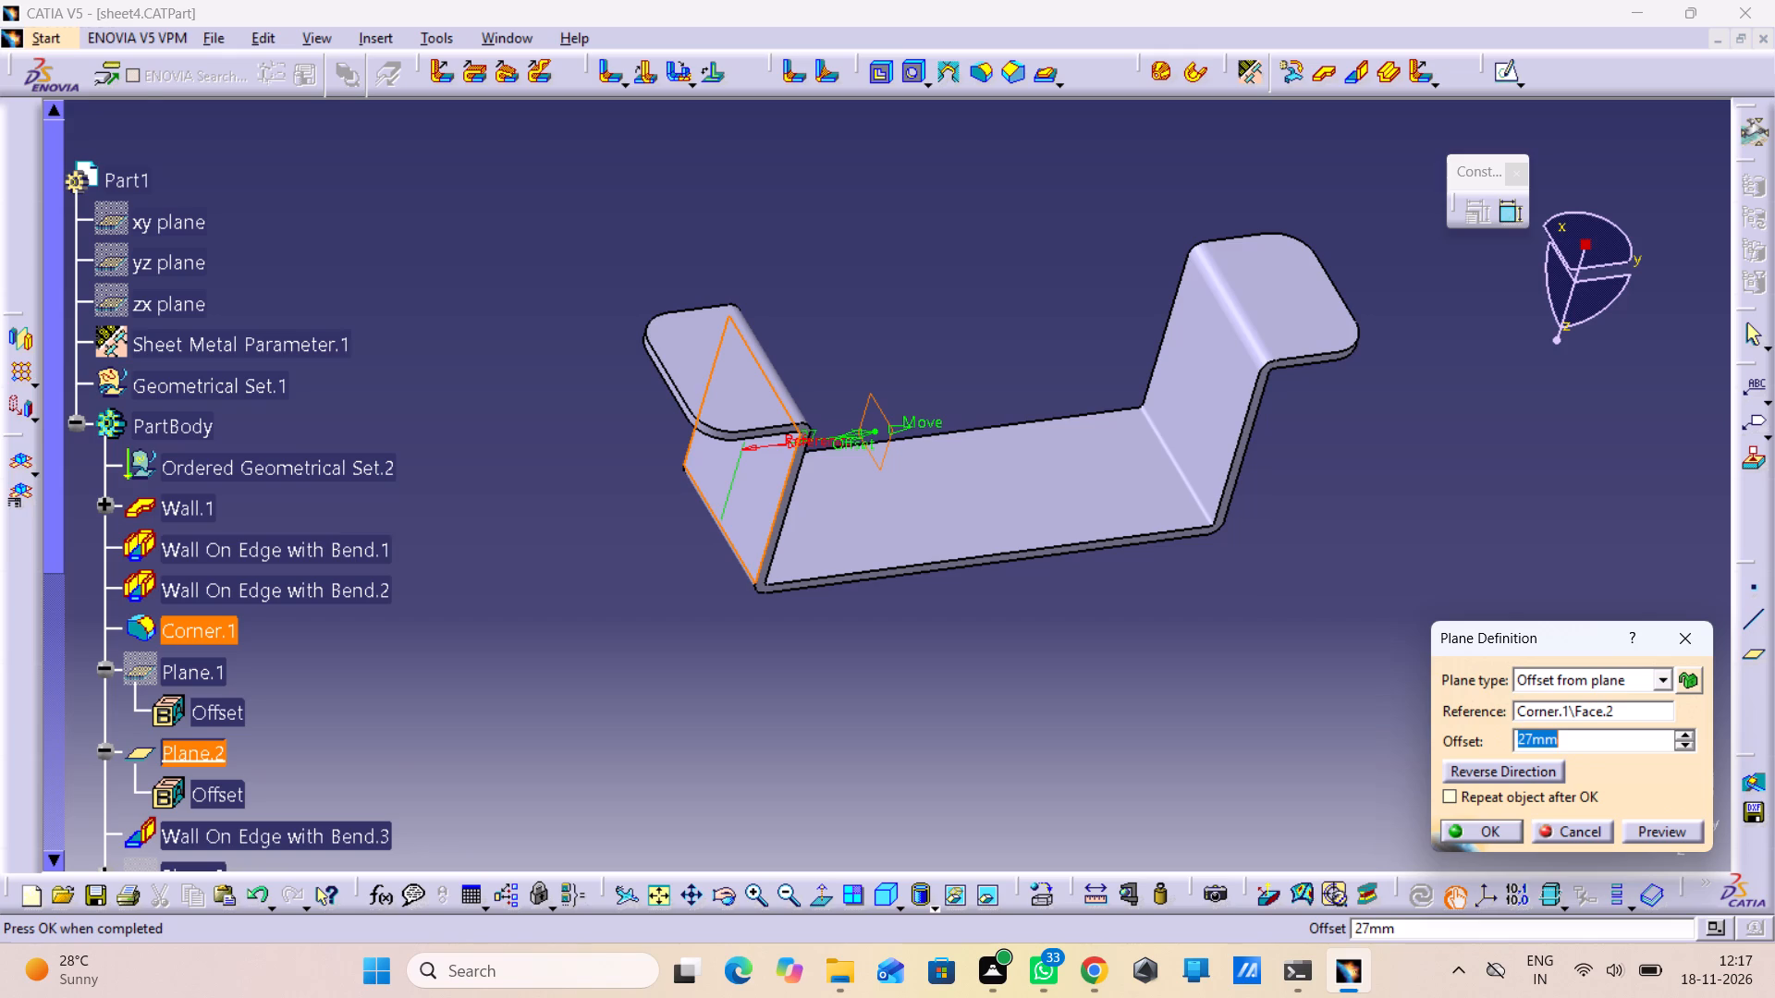
pyautogui.scroll(-2, 423, 527)
pyautogui.doubleClick(247, 684)
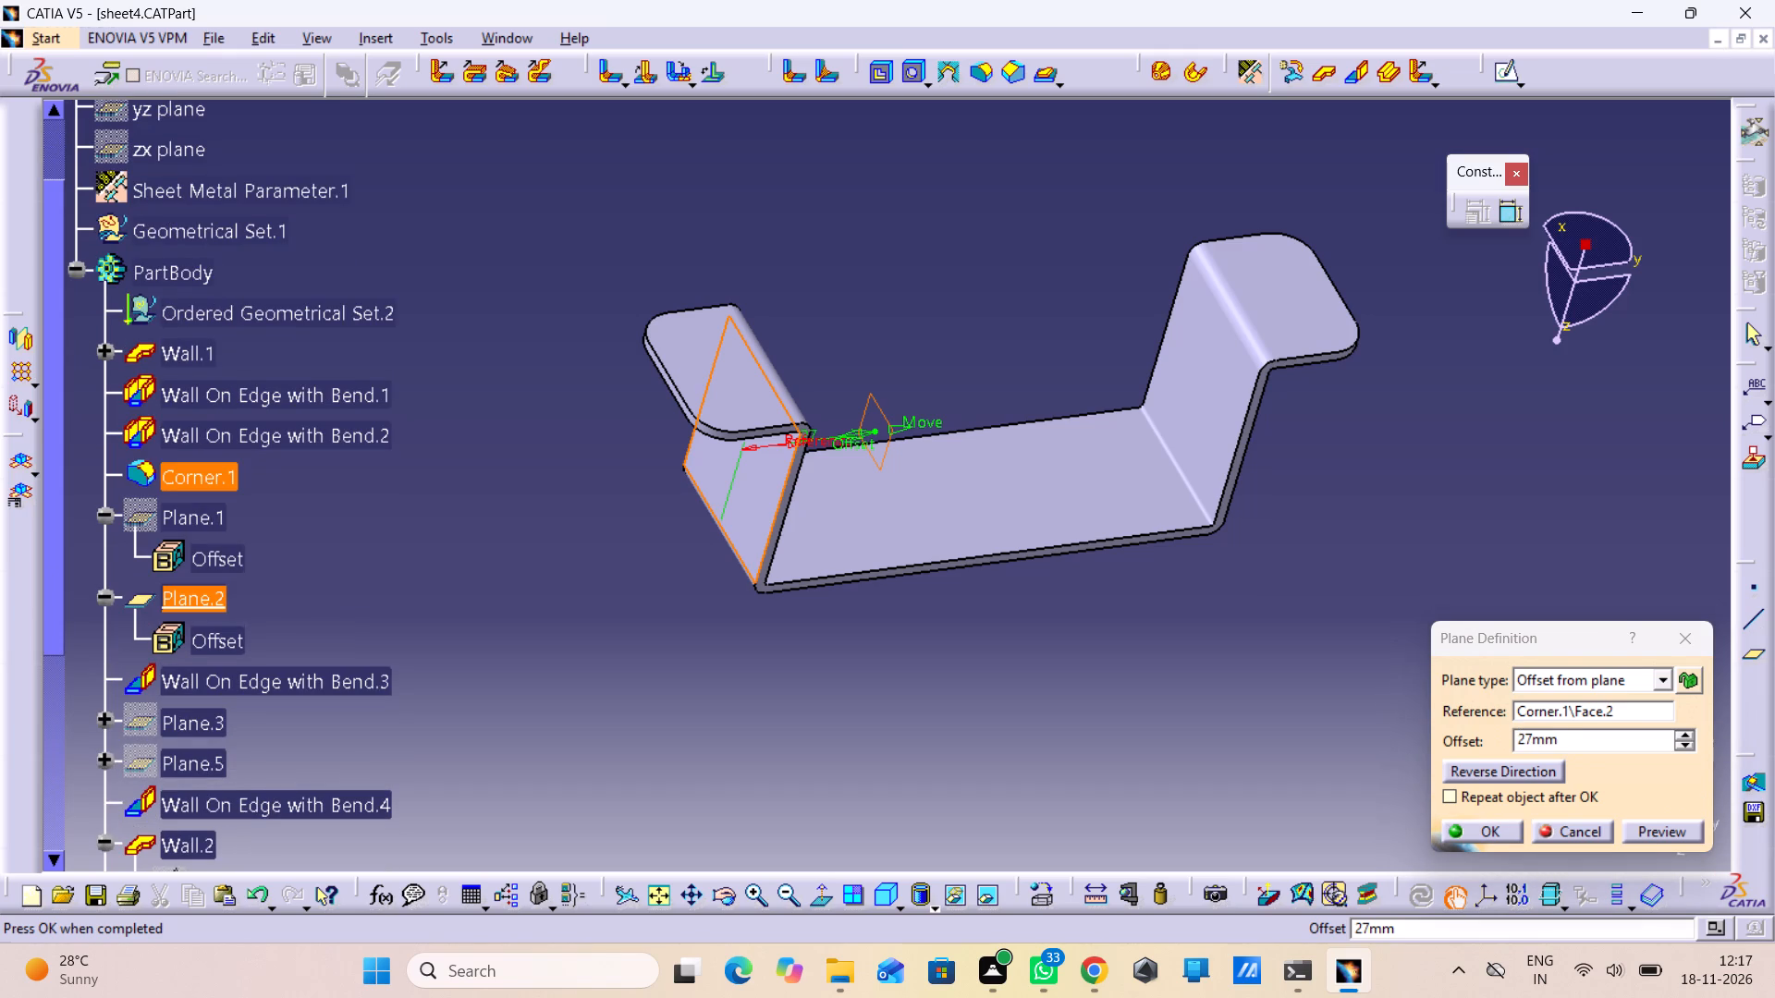
pyautogui.click(1576, 849)
pyautogui.click(1569, 830)
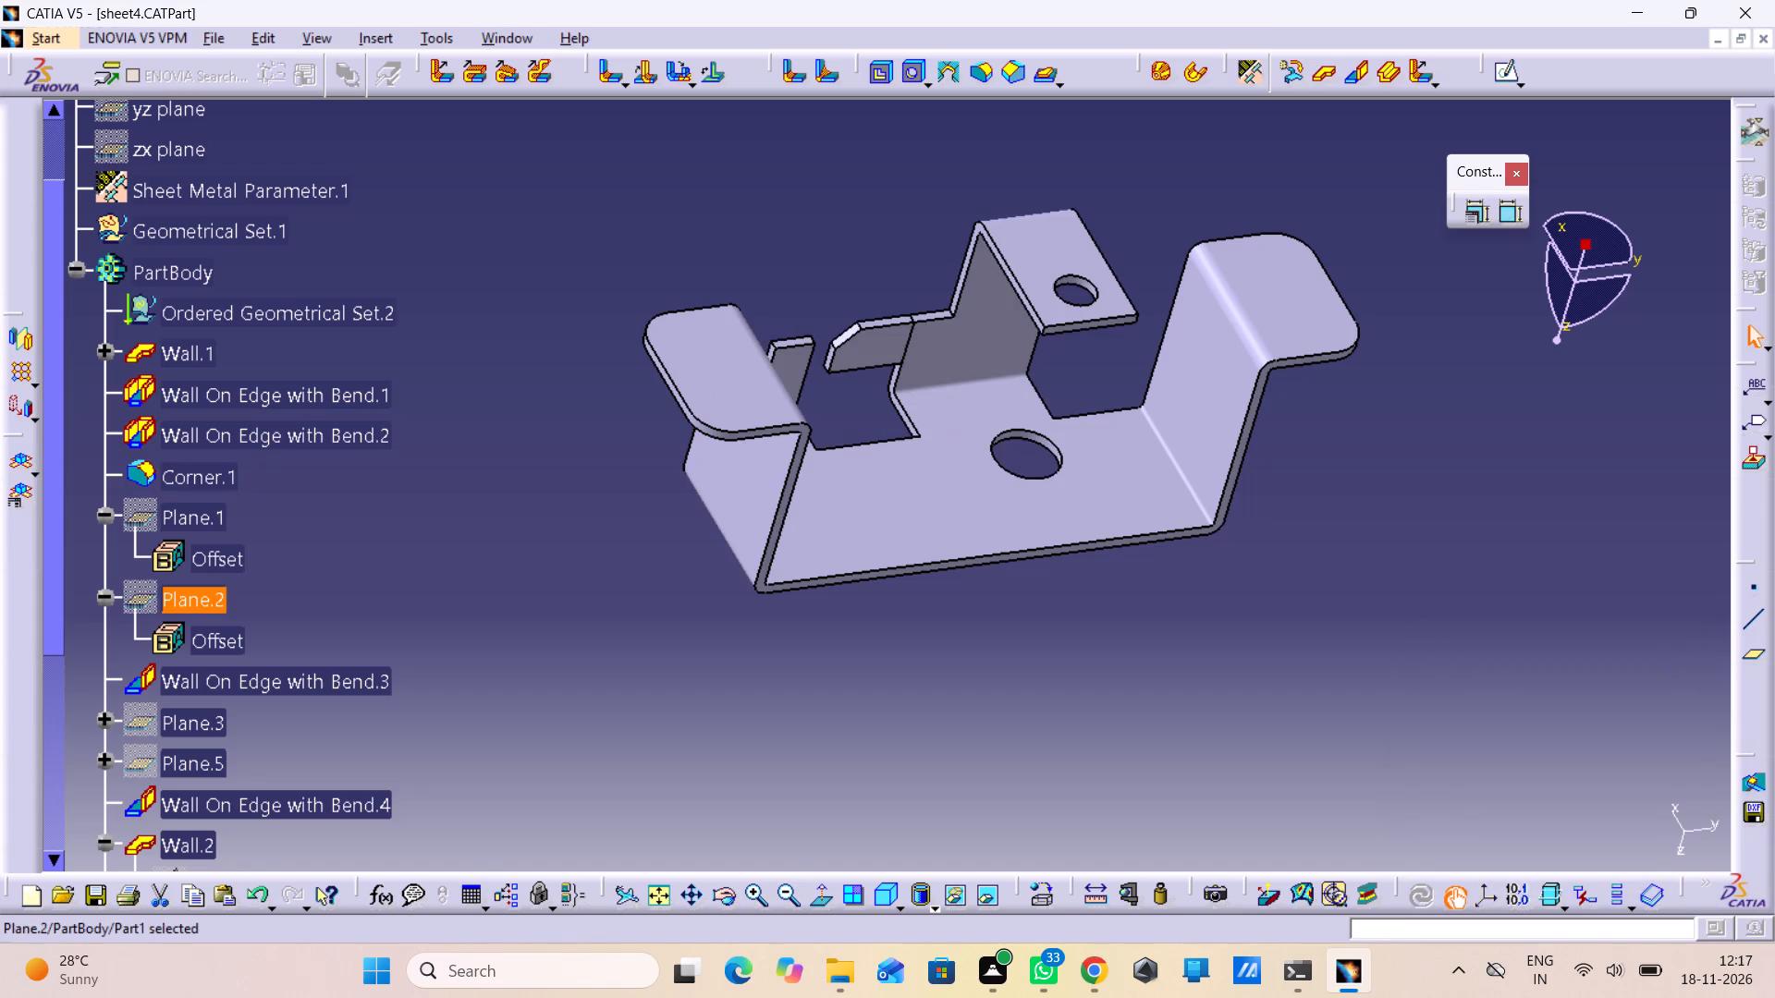
# Open the Wall On Edge with Bend.3 definition, examine the tab's height, angle and clearance settings, and review its extremity limits.
pyautogui.rightClick(1774, 0)
pyautogui.scroll(-2, 463, 697)
pyautogui.doubleClick(280, 523)
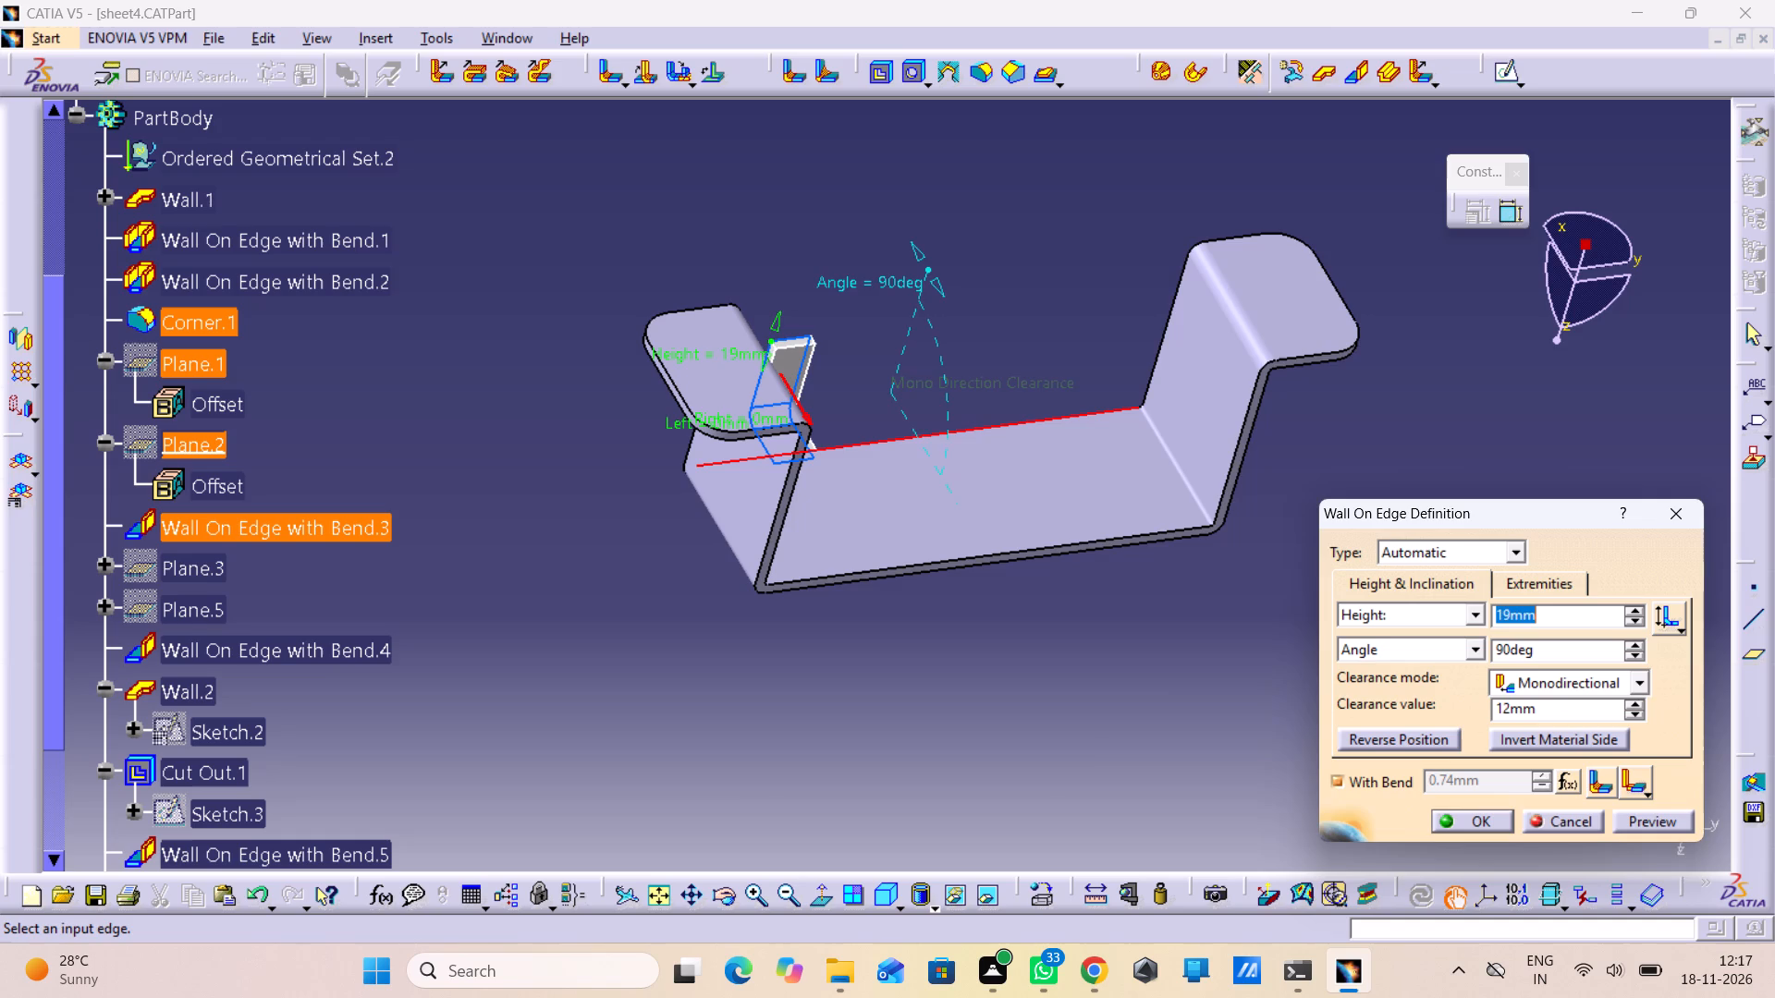
pyautogui.moveTo(569, 527); pyautogui.dragTo(1195, 737, button='middle')
pyautogui.moveTo(569, 527); pyautogui.dragTo(1195, 737, button='right')
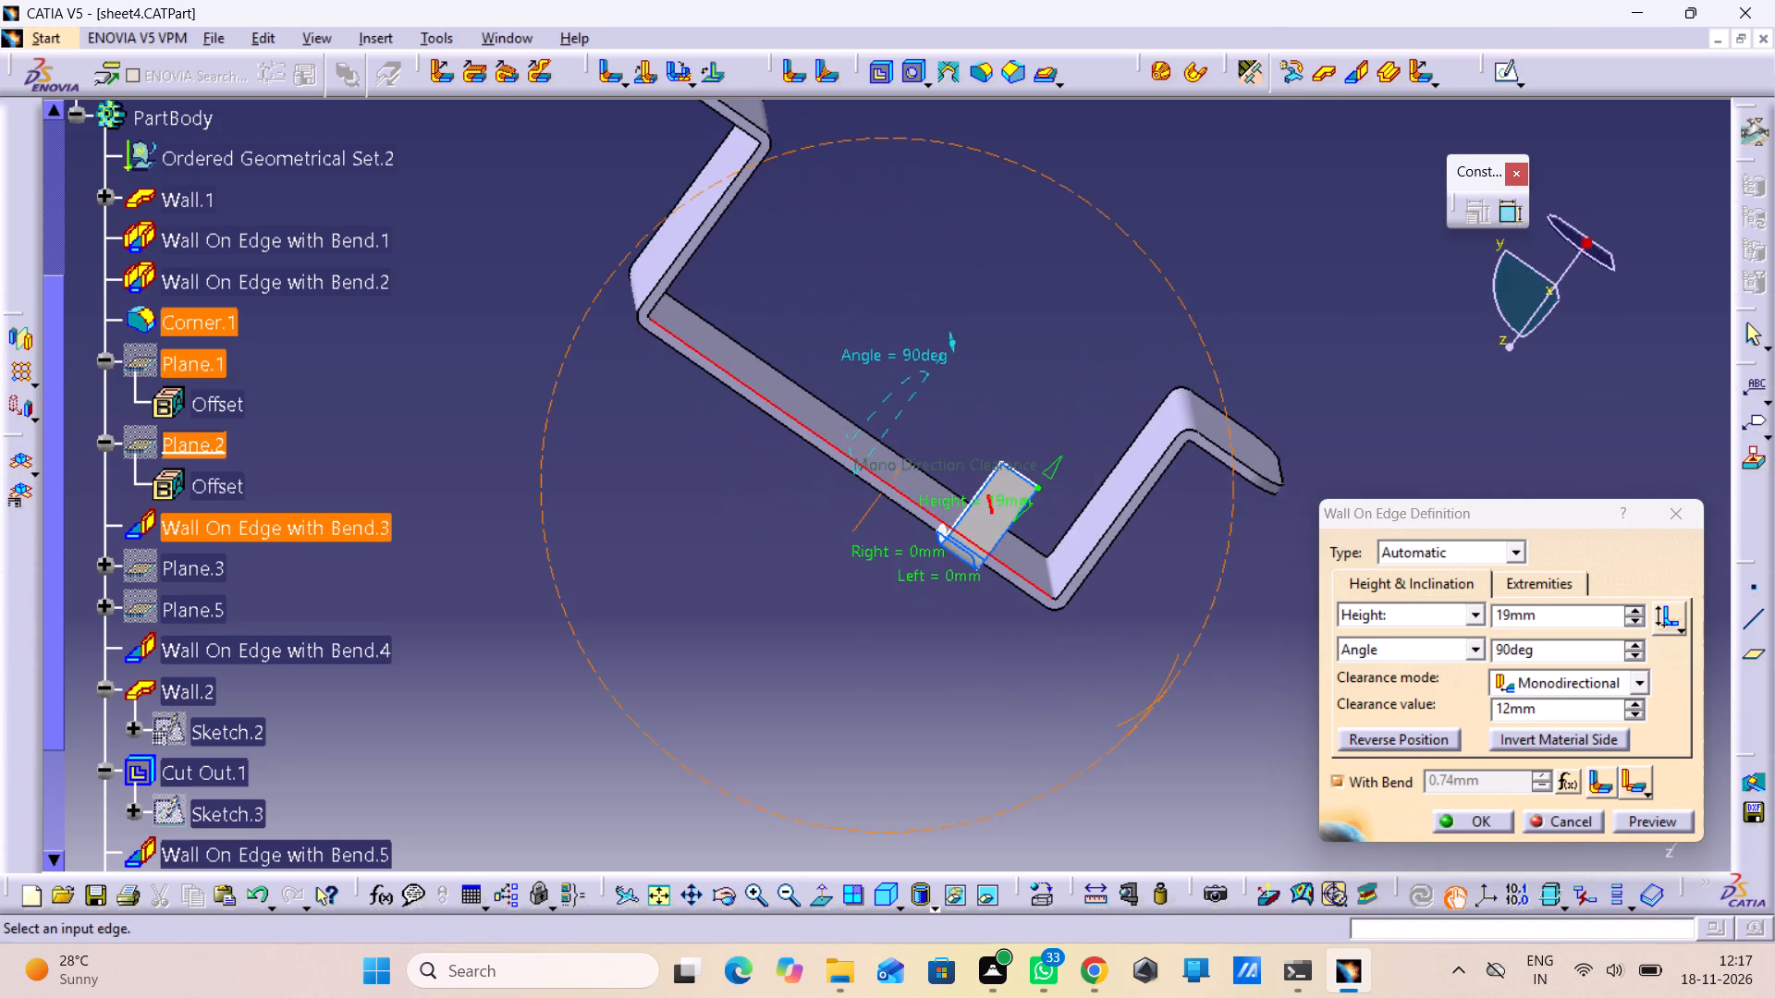
pyautogui.moveTo(1195, 737); pyautogui.dragTo(1192, 733, button='middle')
pyautogui.moveTo(1195, 737); pyautogui.dragTo(1176, 720, button='right')
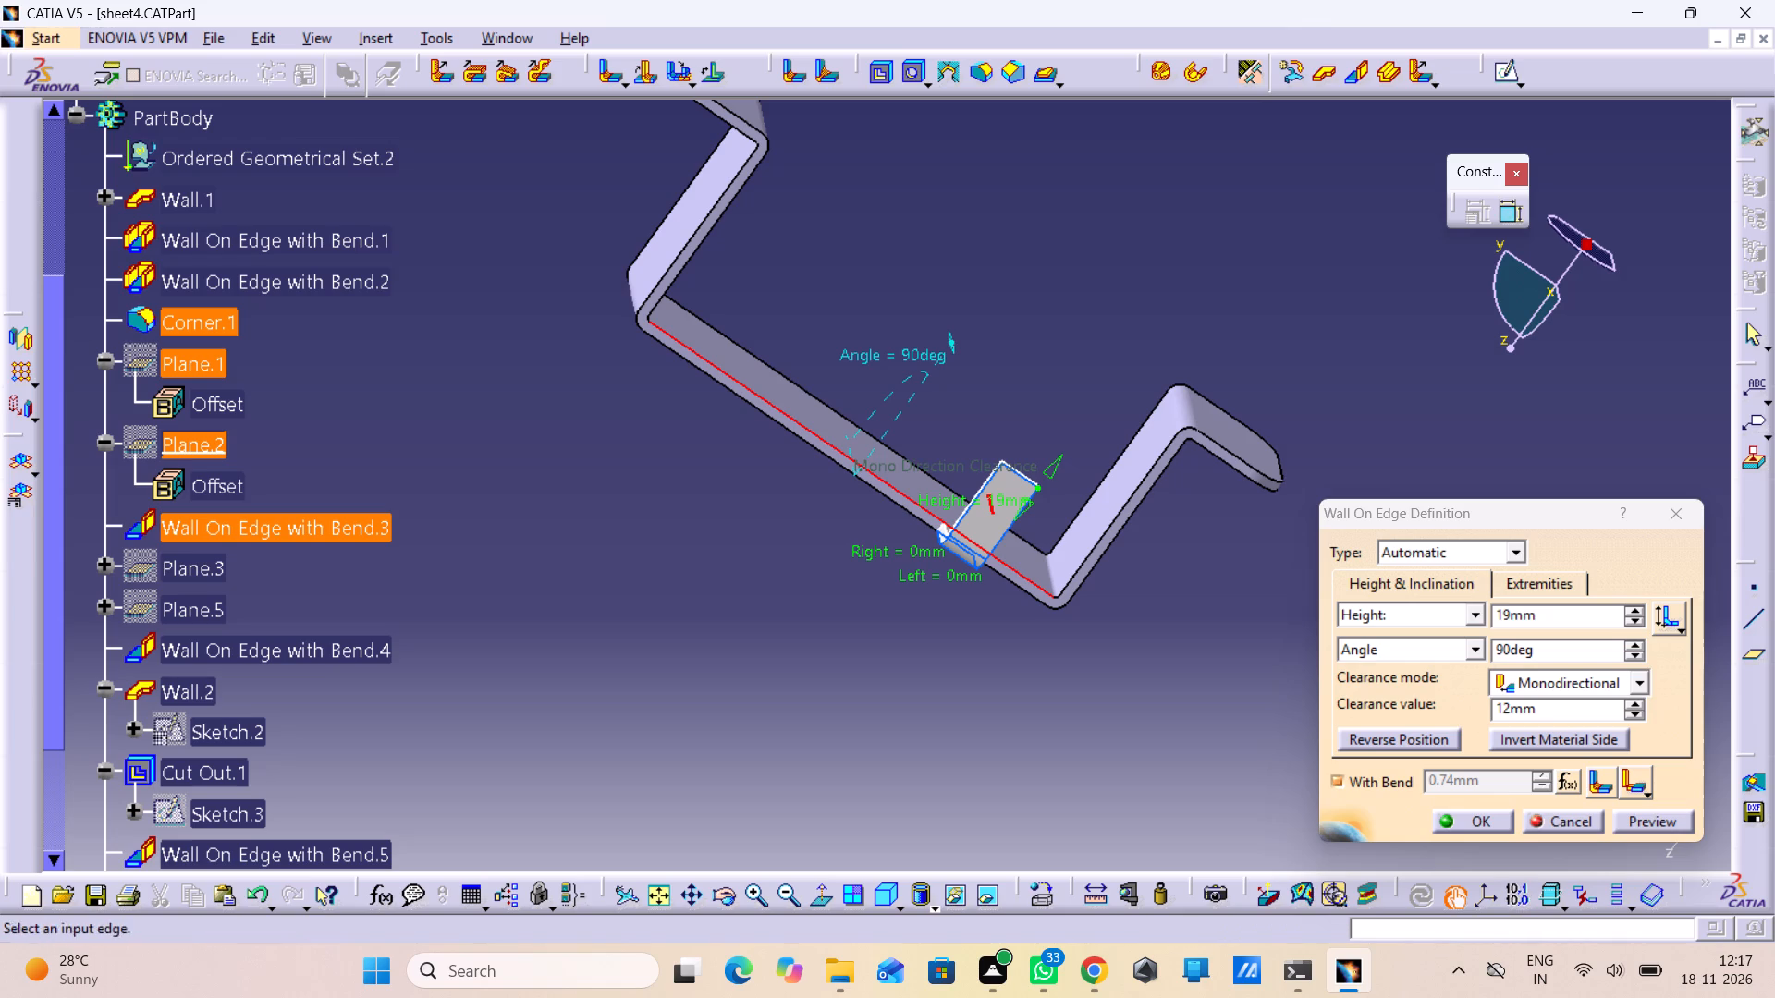
pyautogui.click(1558, 583)
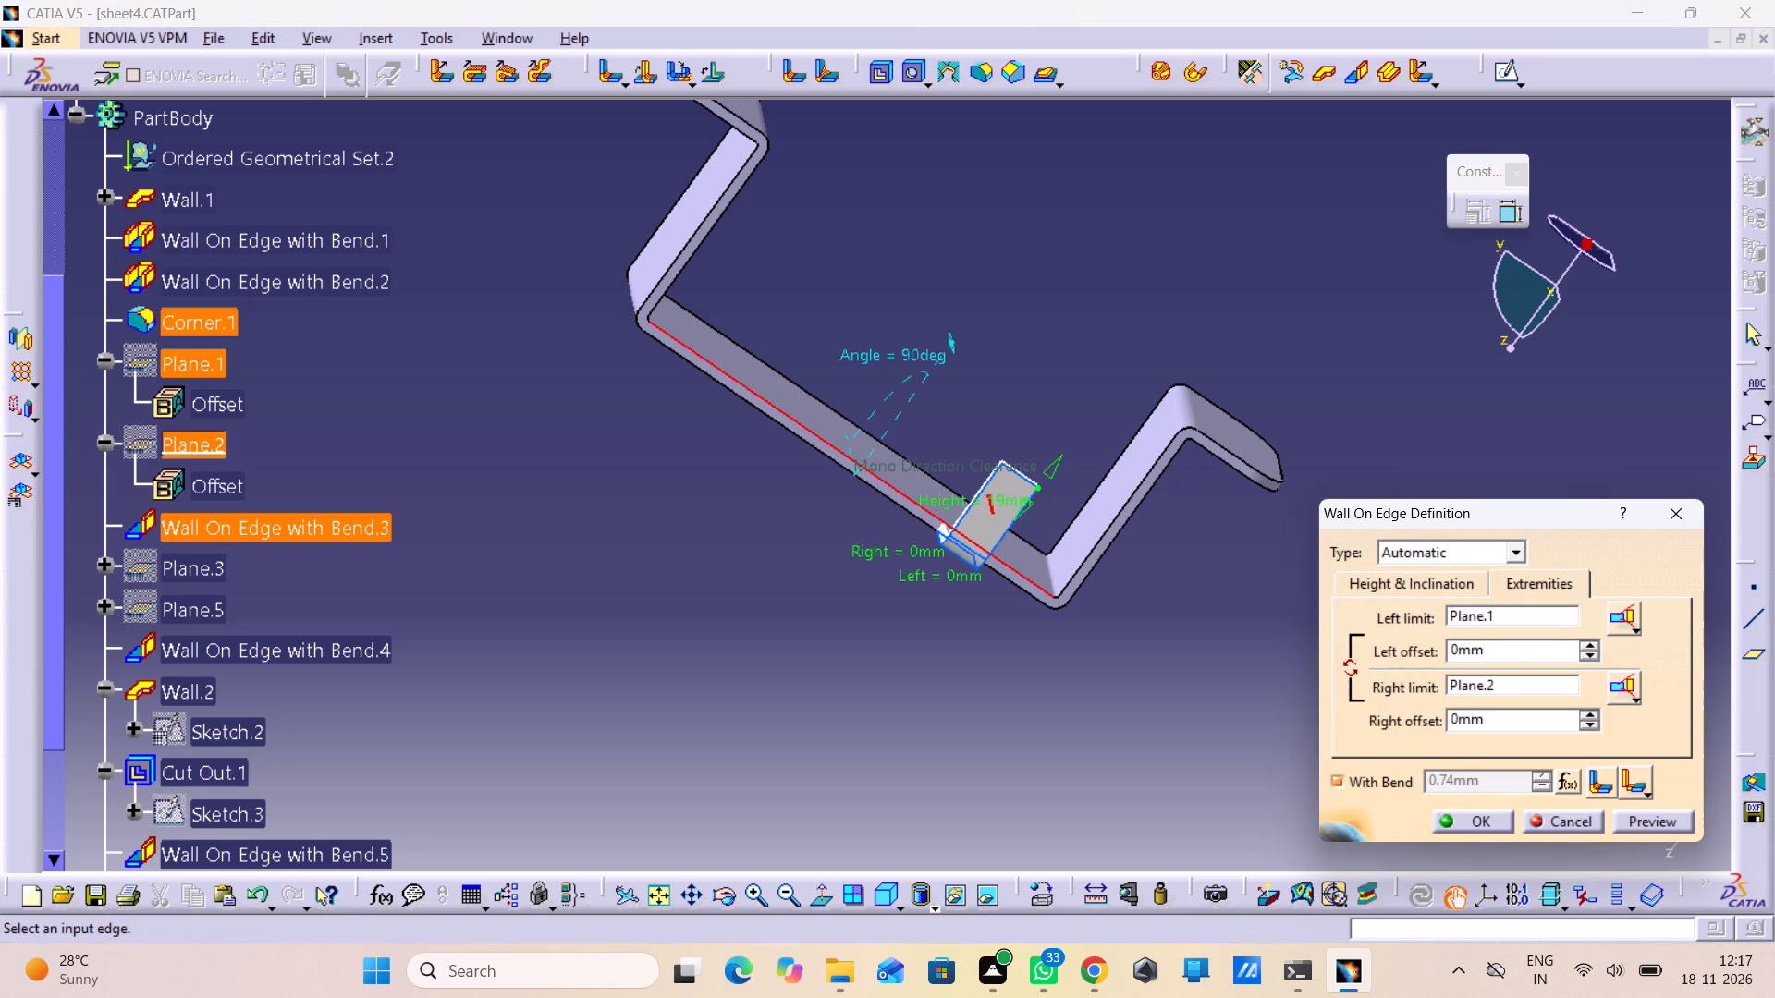
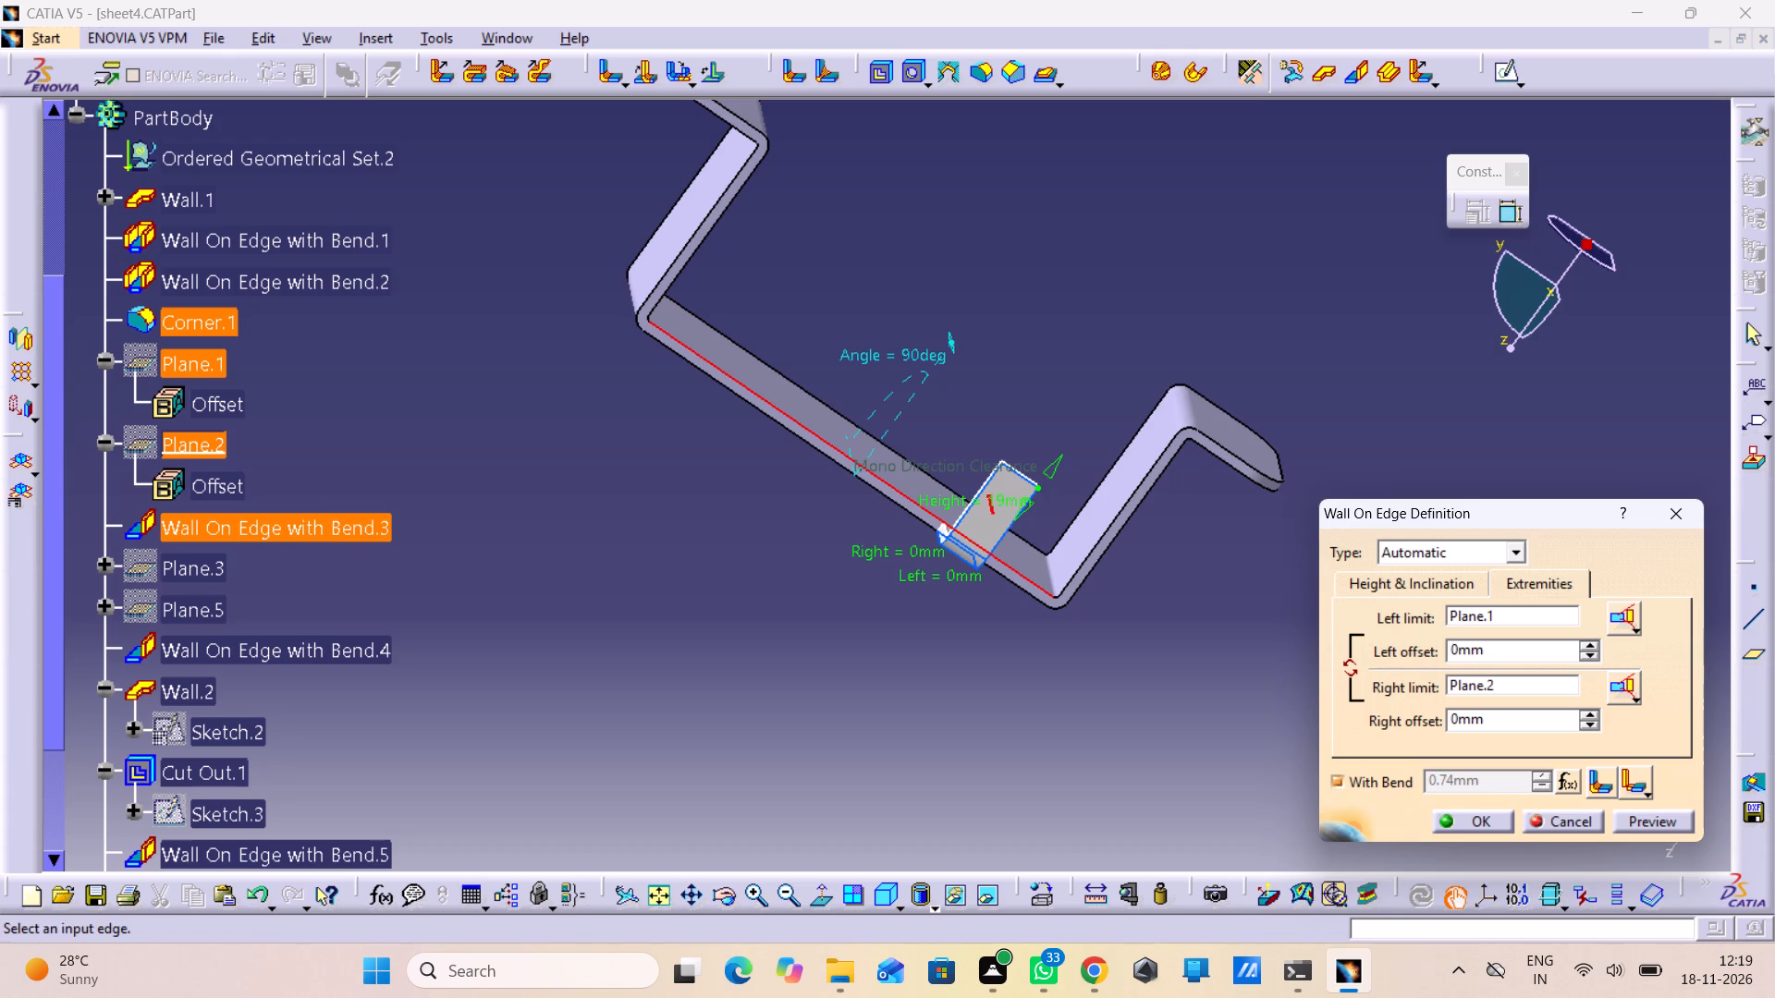
# Look at the bend extremity options of Wall On Edge with Bend.3 and cancel its definition.
pyautogui.click(1648, 795)
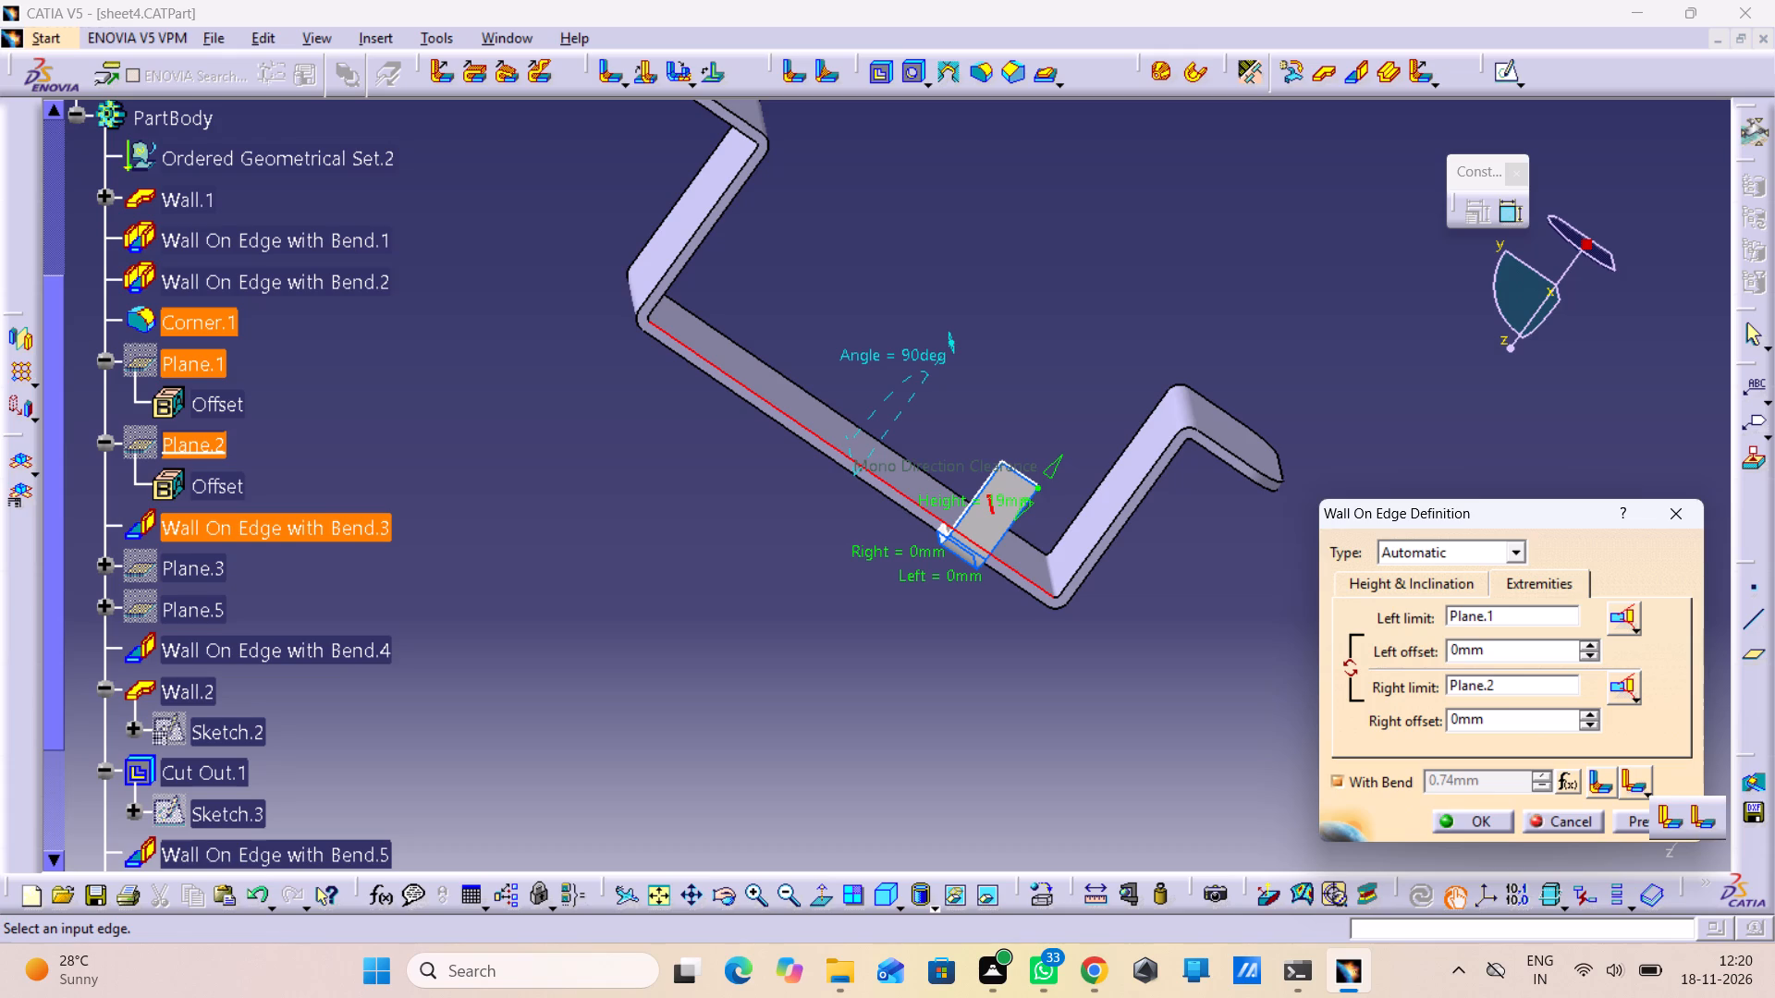
pyautogui.click(1268, 796)
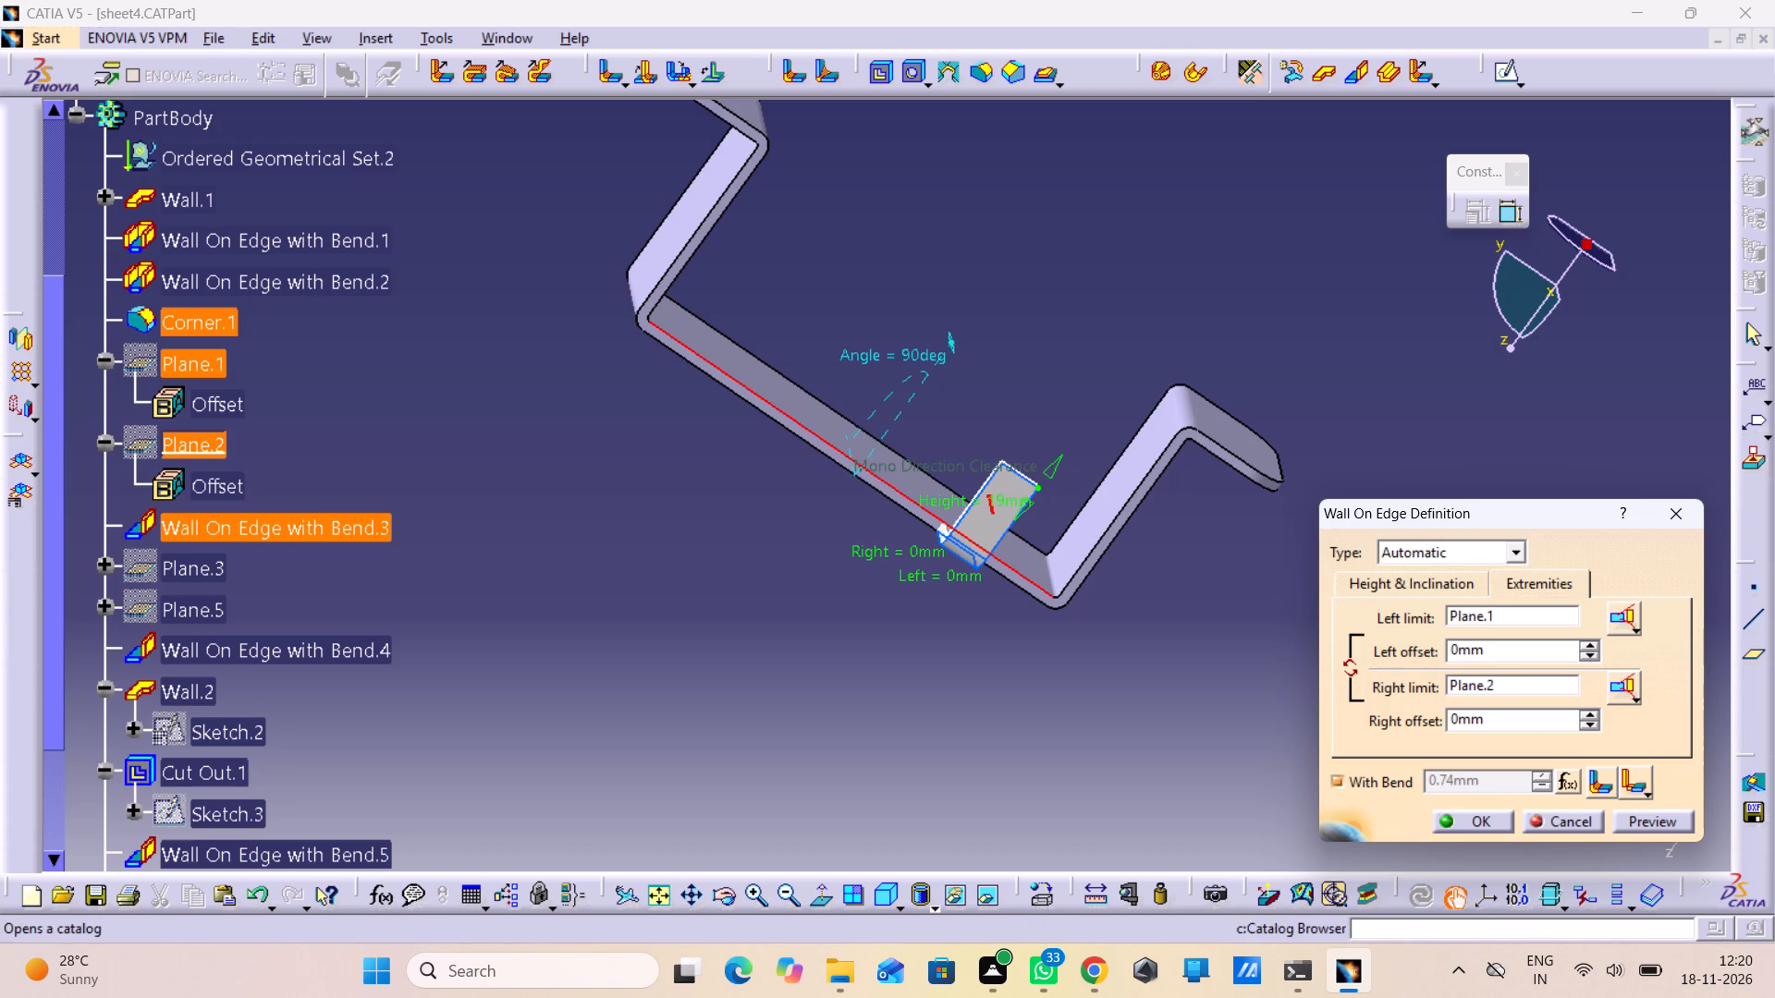
pyautogui.click(1557, 831)
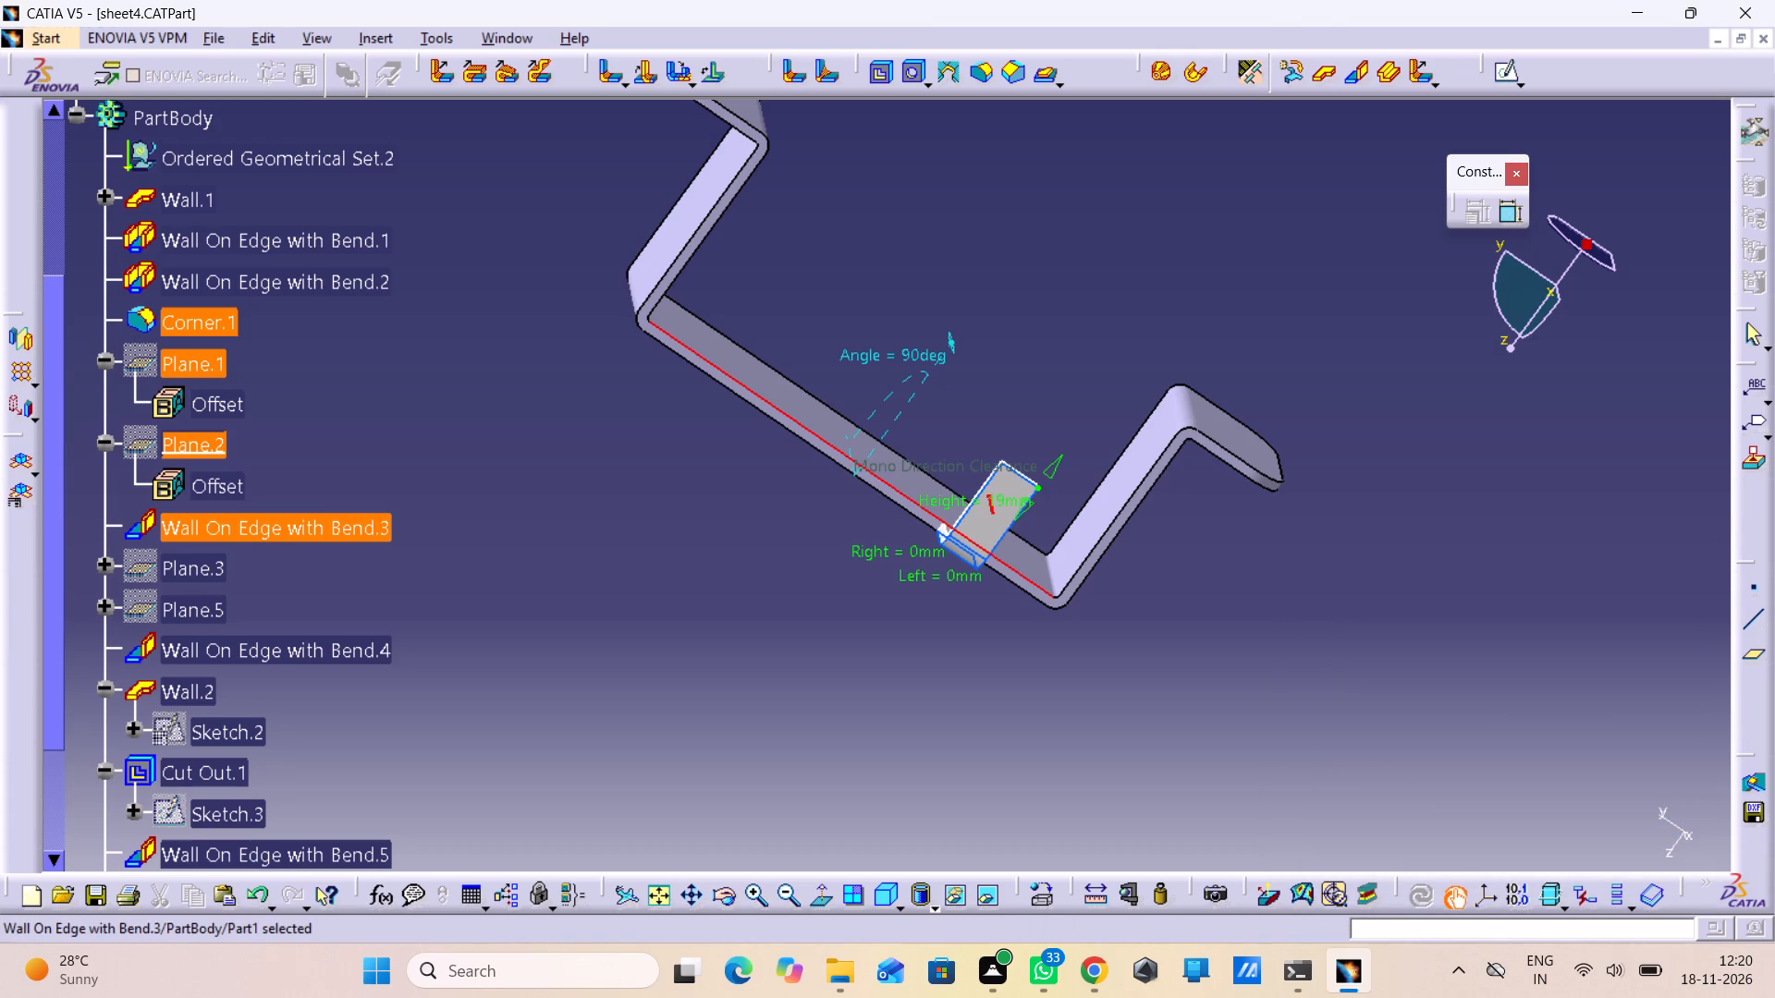
# Open the Plane.3 definition to check its reference face and offset, and cancel it.
pyautogui.click(162, 570)
pyautogui.doubleClick(162, 570)
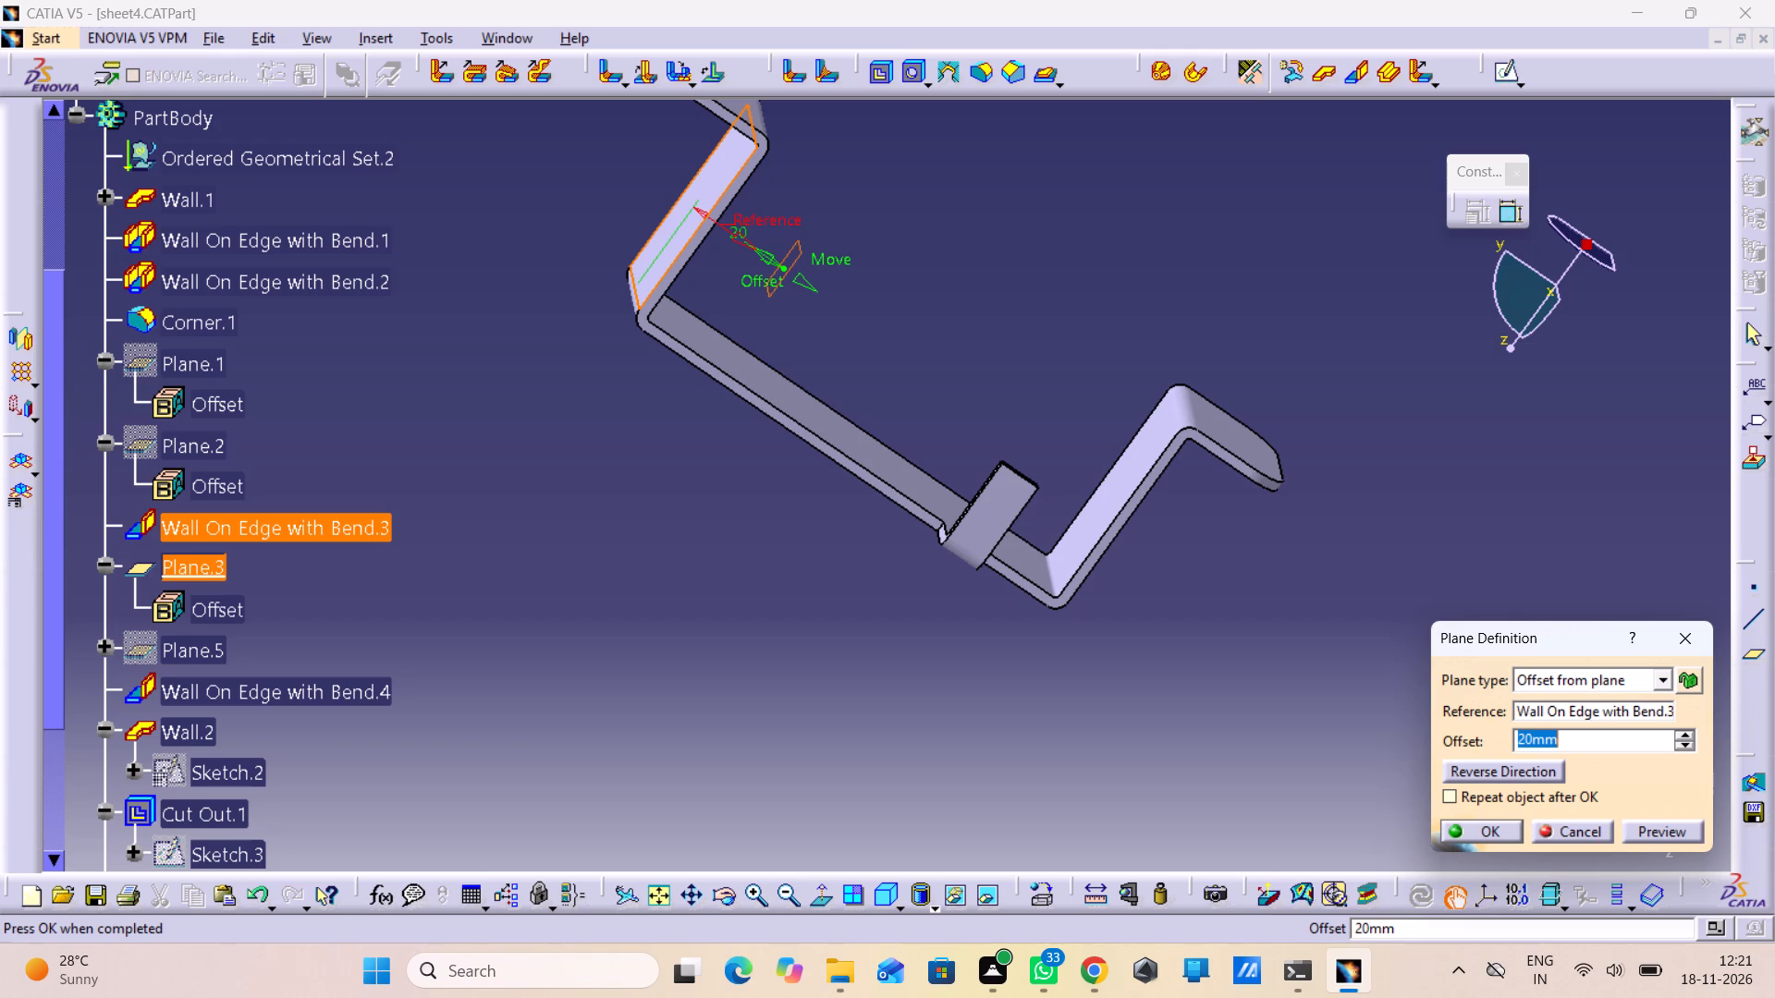
pyautogui.click(1585, 831)
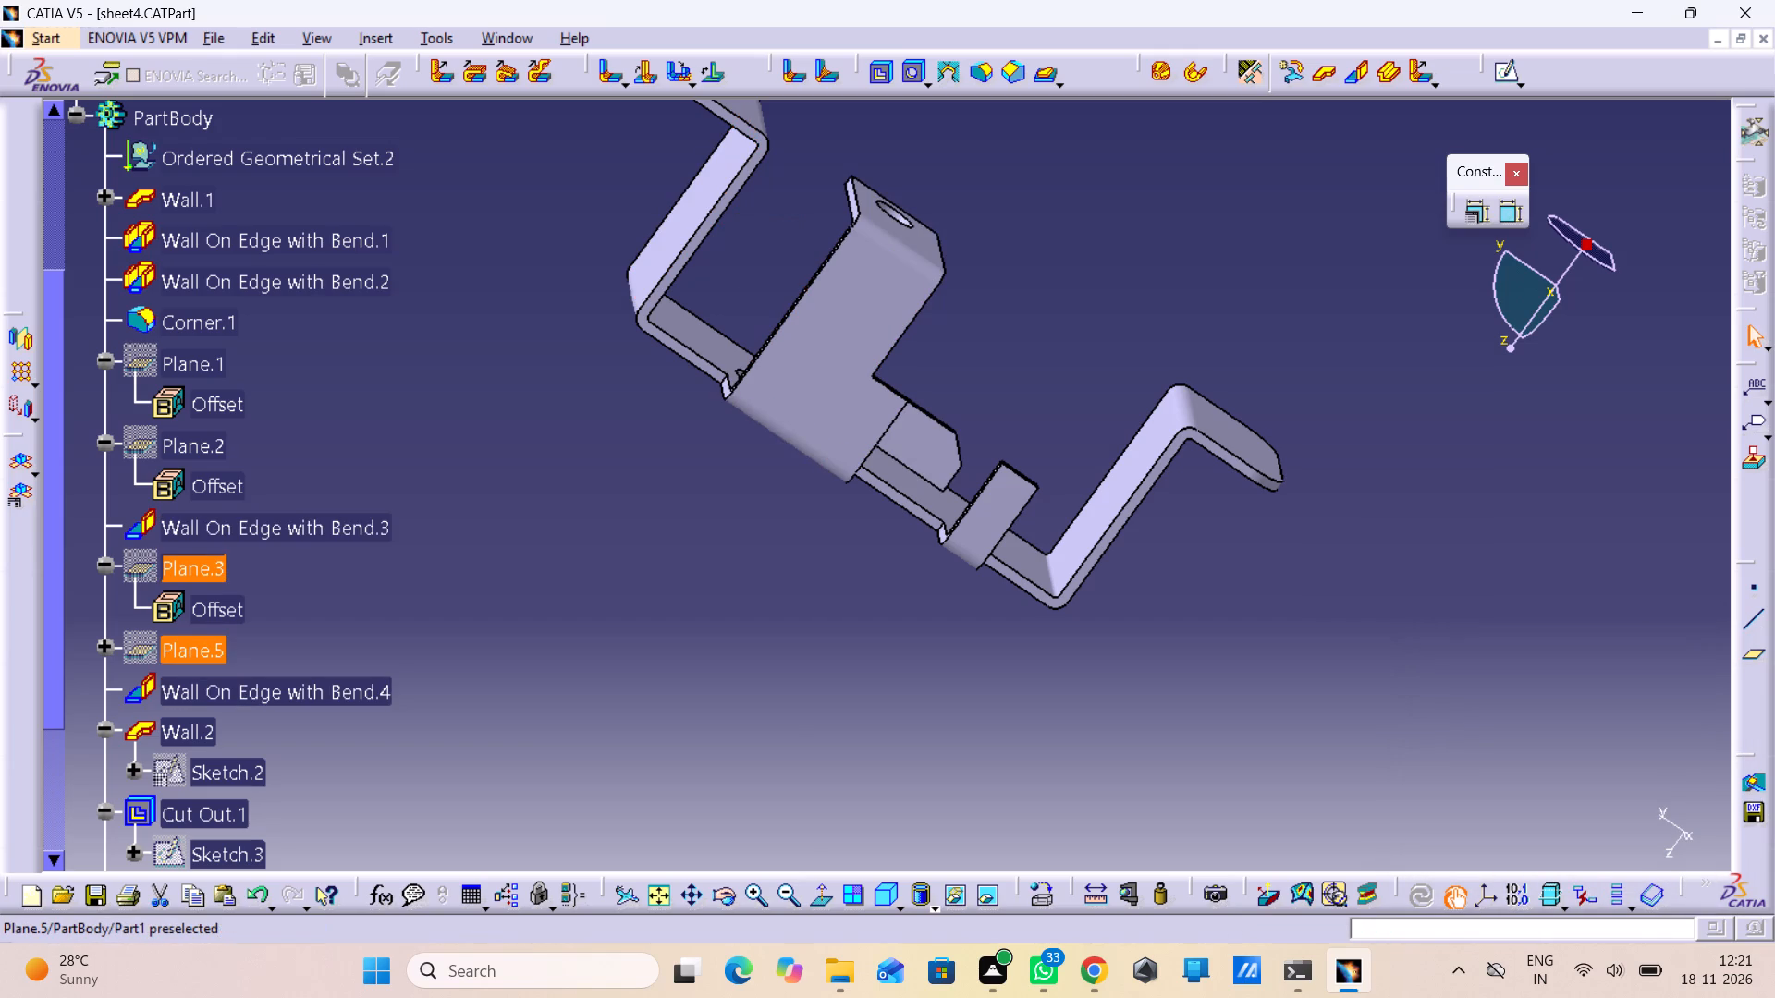
# Open the Plane.5 definition to check its reference plane and offset, and cancel it.
pyautogui.click(165, 646)
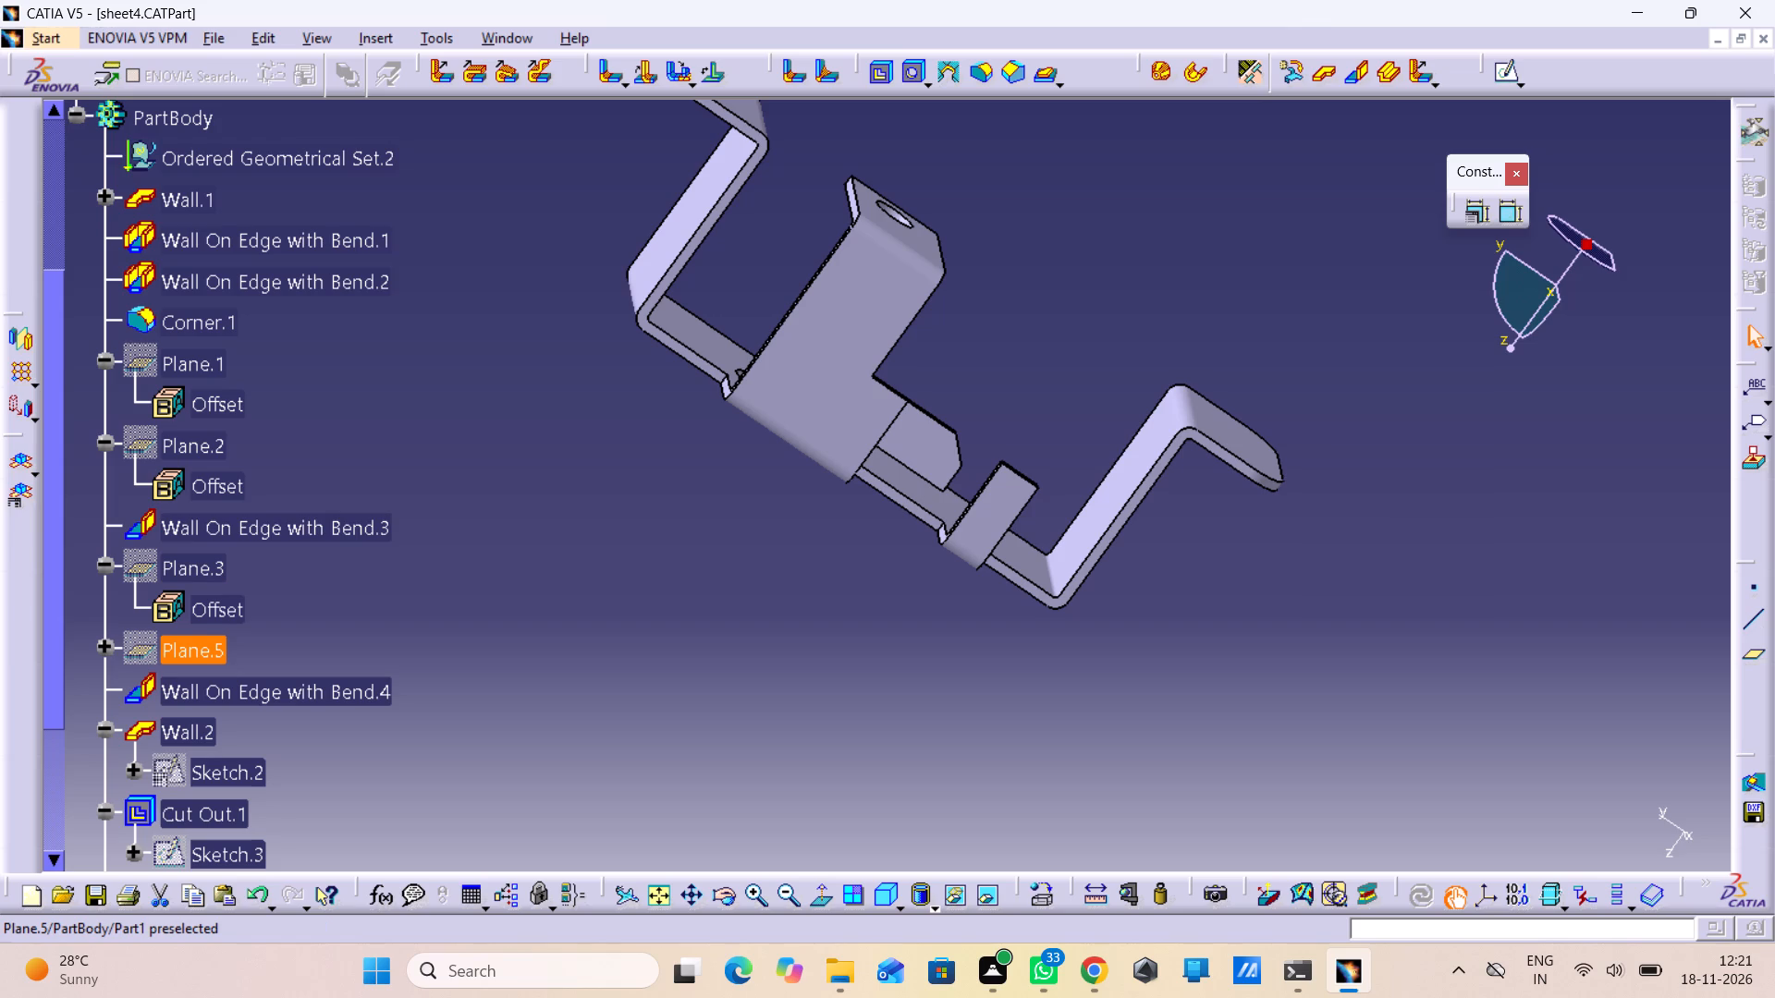
pyautogui.doubleClick(165, 646)
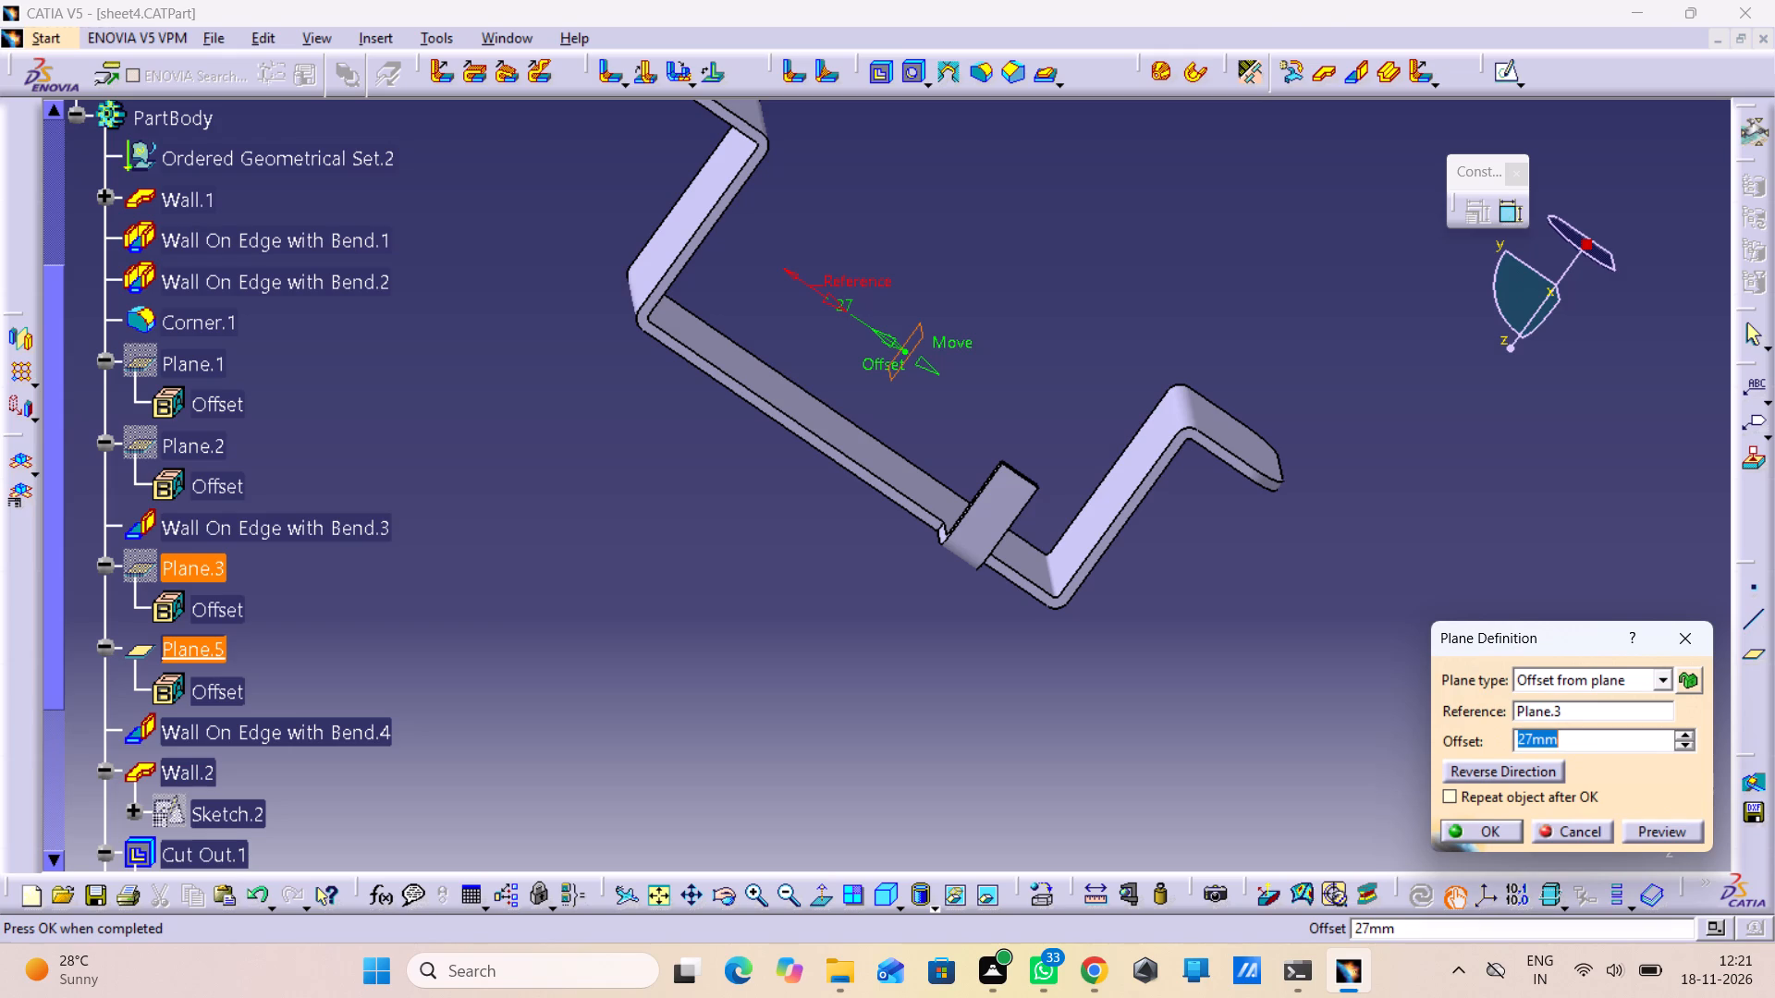
pyautogui.click(1560, 839)
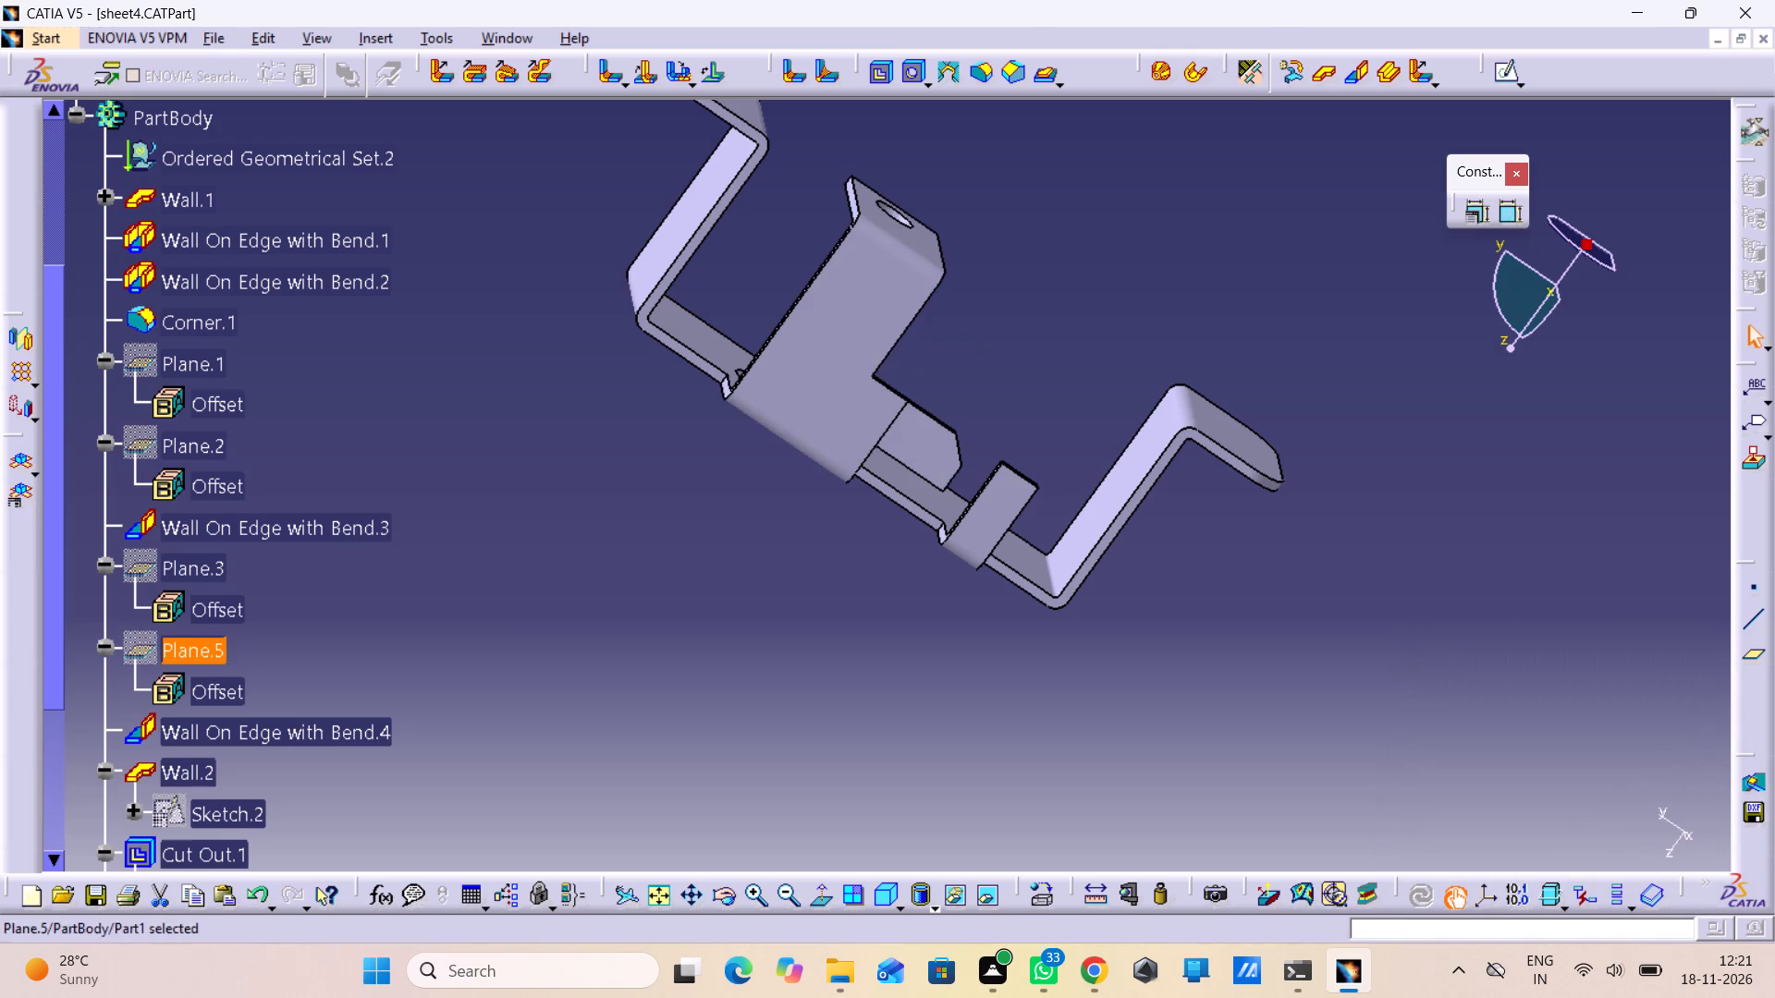
# Open the Wall On Edge with Bend.4 definition, review its height, angle and clearance settings, and cancel it.
pyautogui.click(265, 805)
pyautogui.click(305, 738)
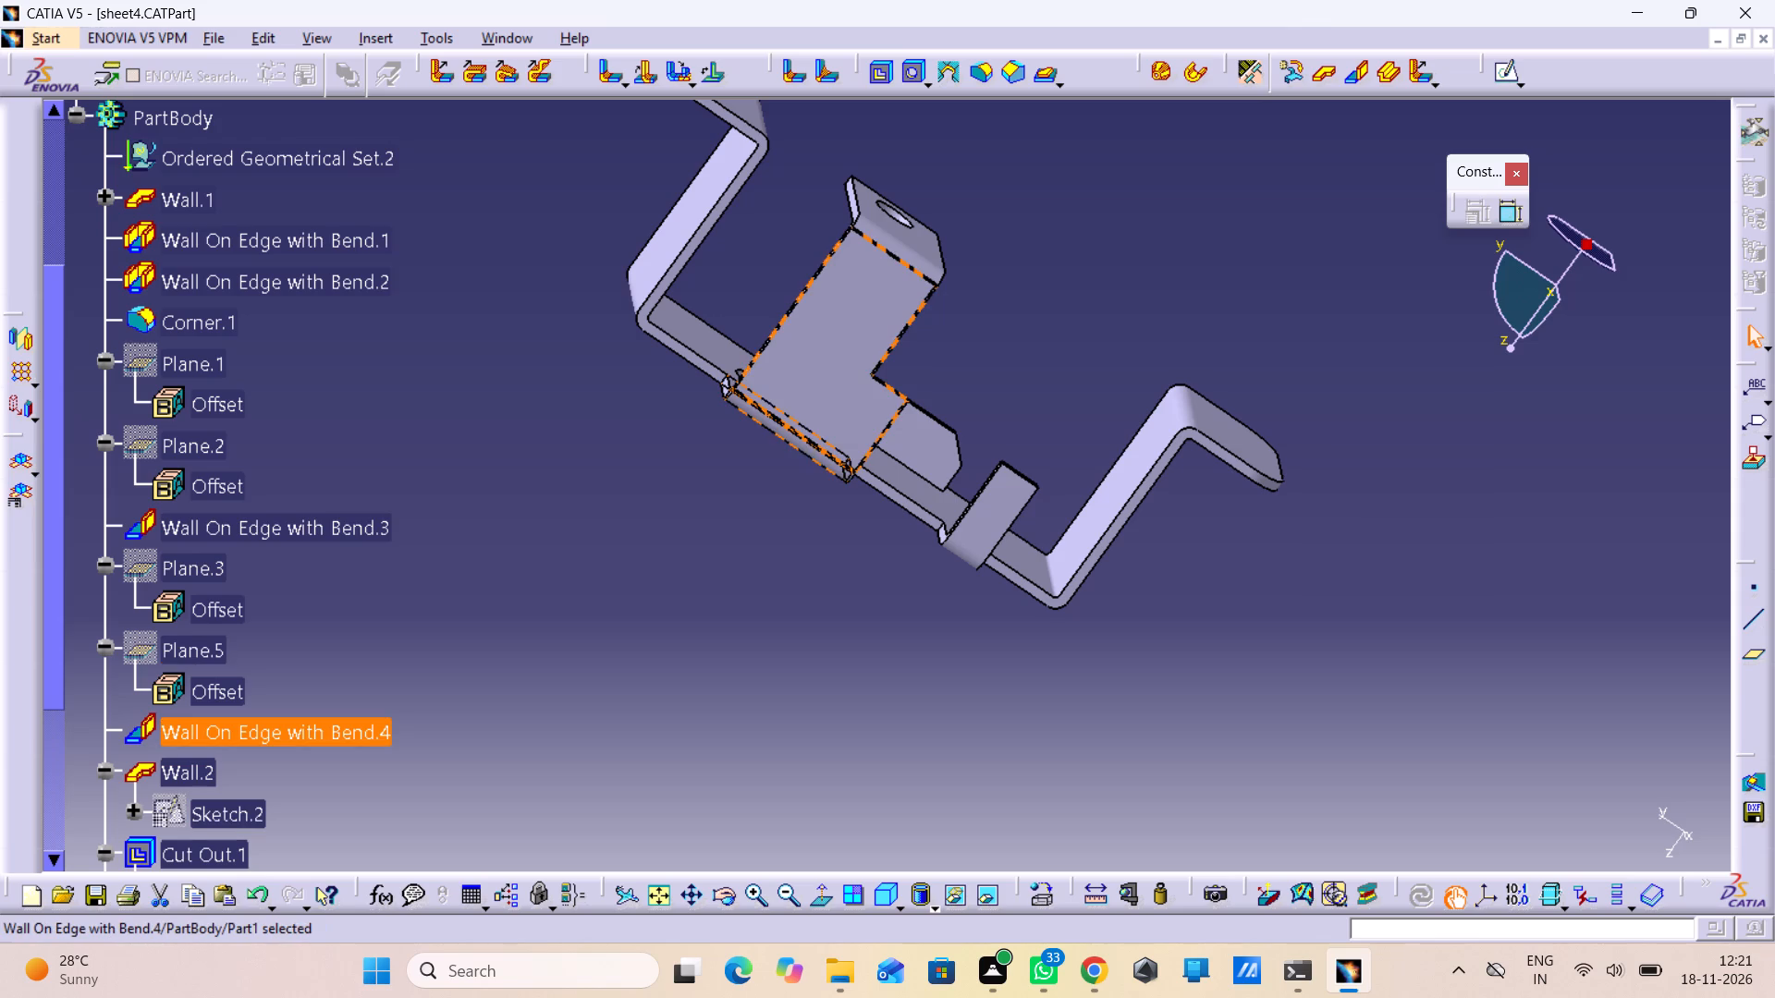
pyautogui.scroll(-1, 430, 758)
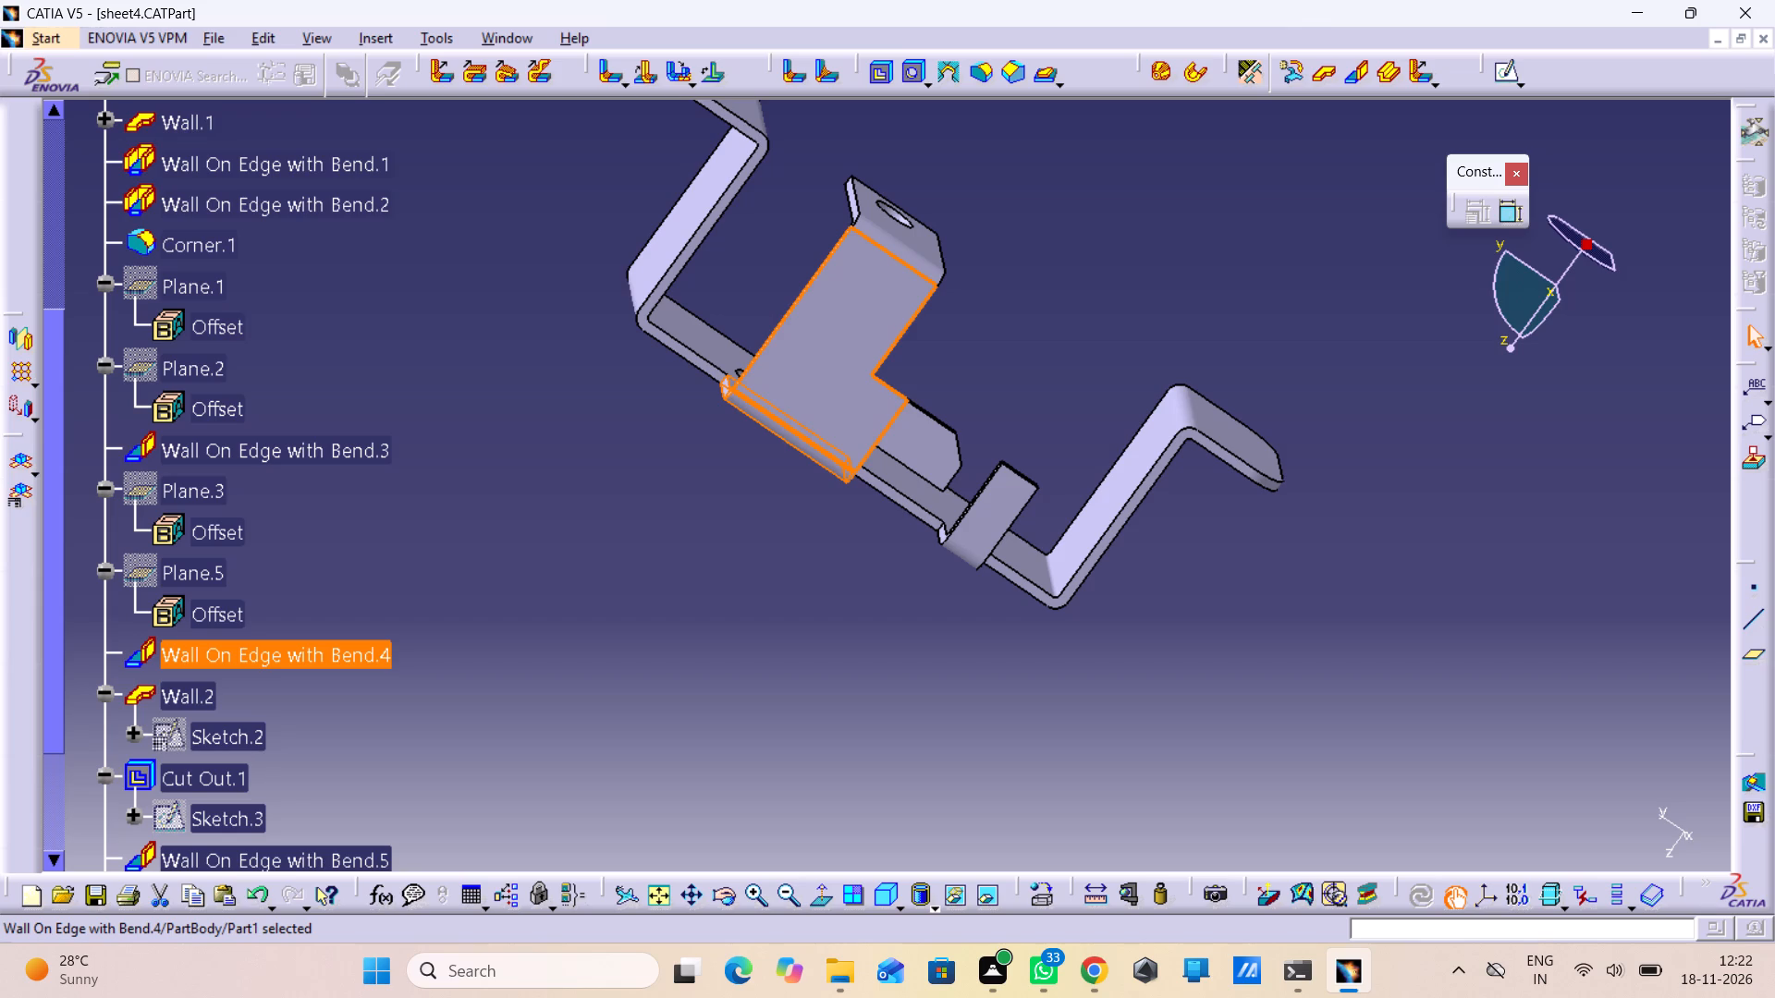
pyautogui.doubleClick(259, 647)
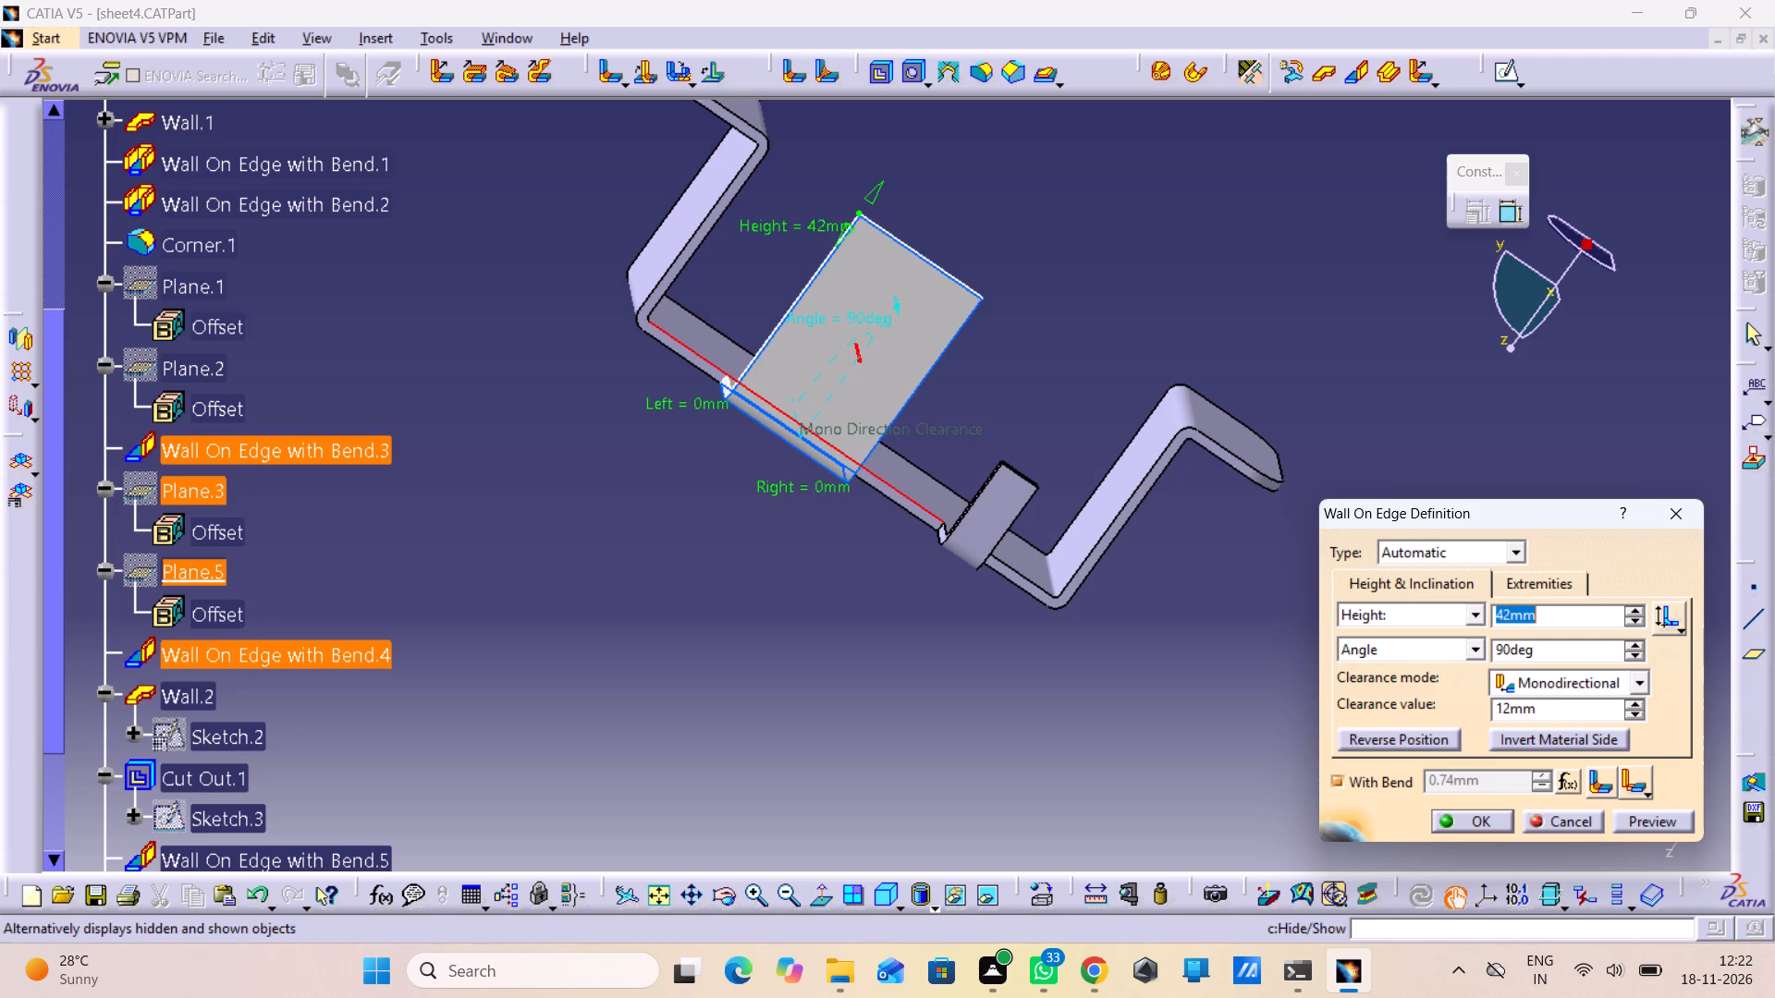
pyautogui.click(472, 624)
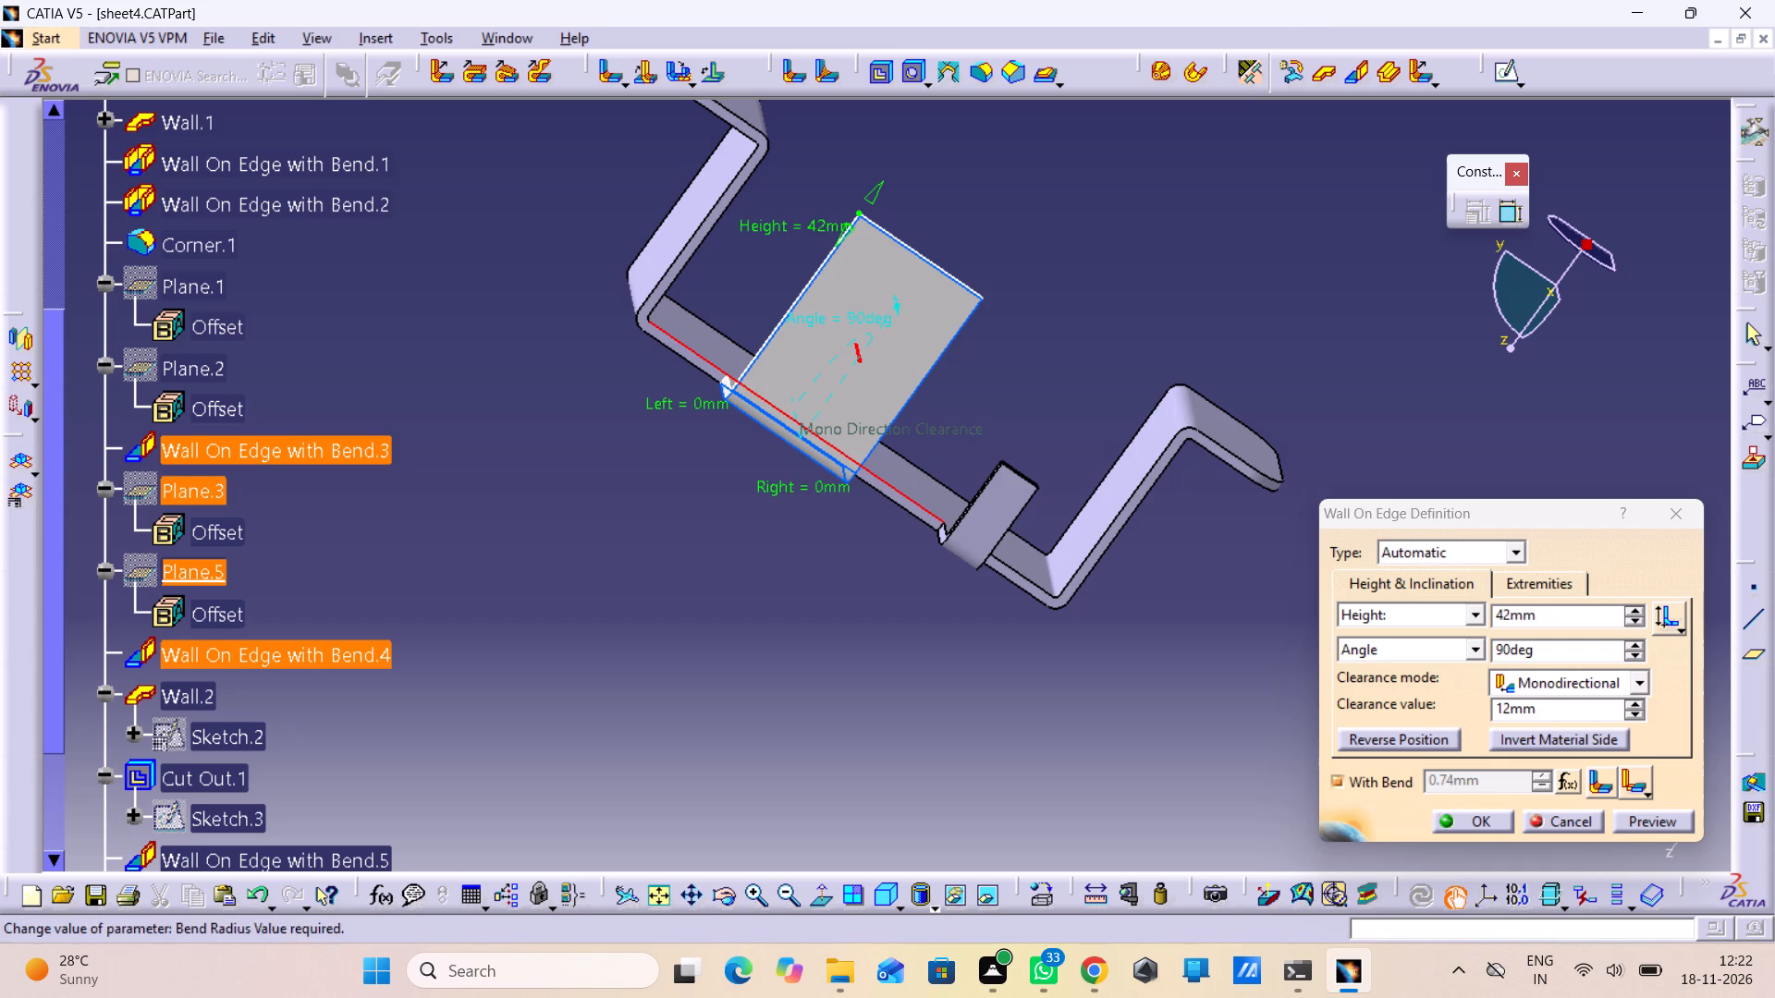
pyautogui.click(835, 710)
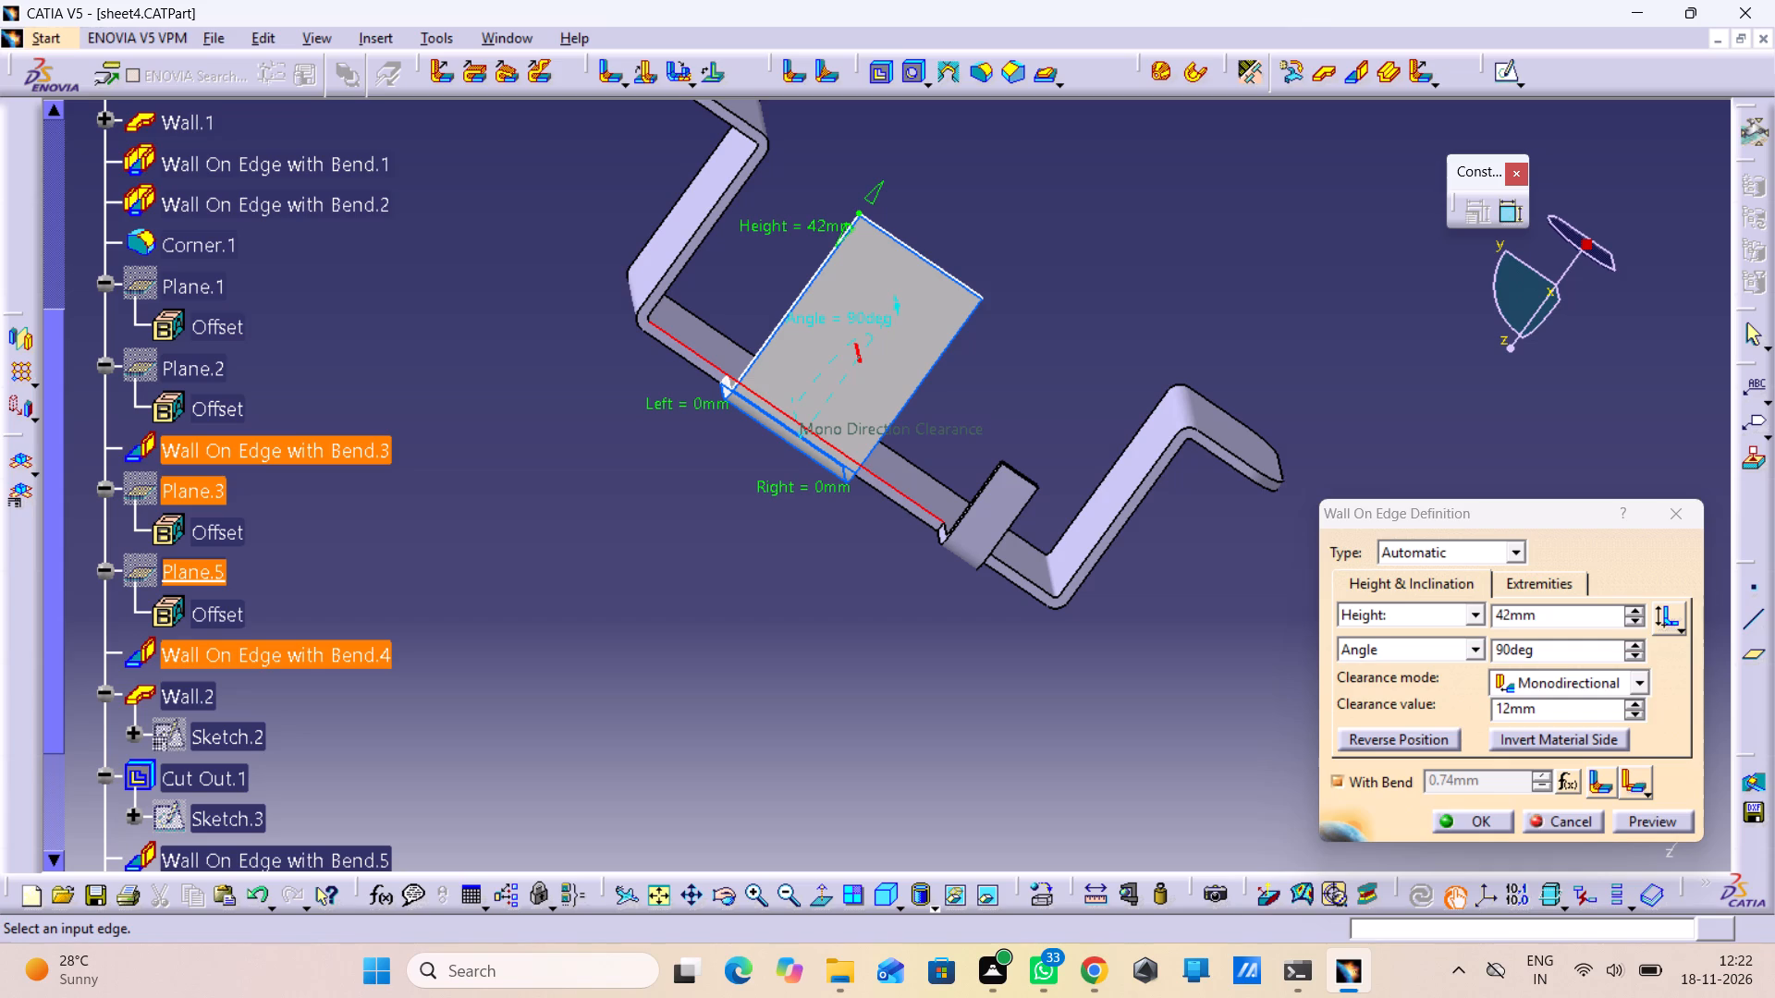
pyautogui.click(1556, 820)
pyautogui.click(900, 750)
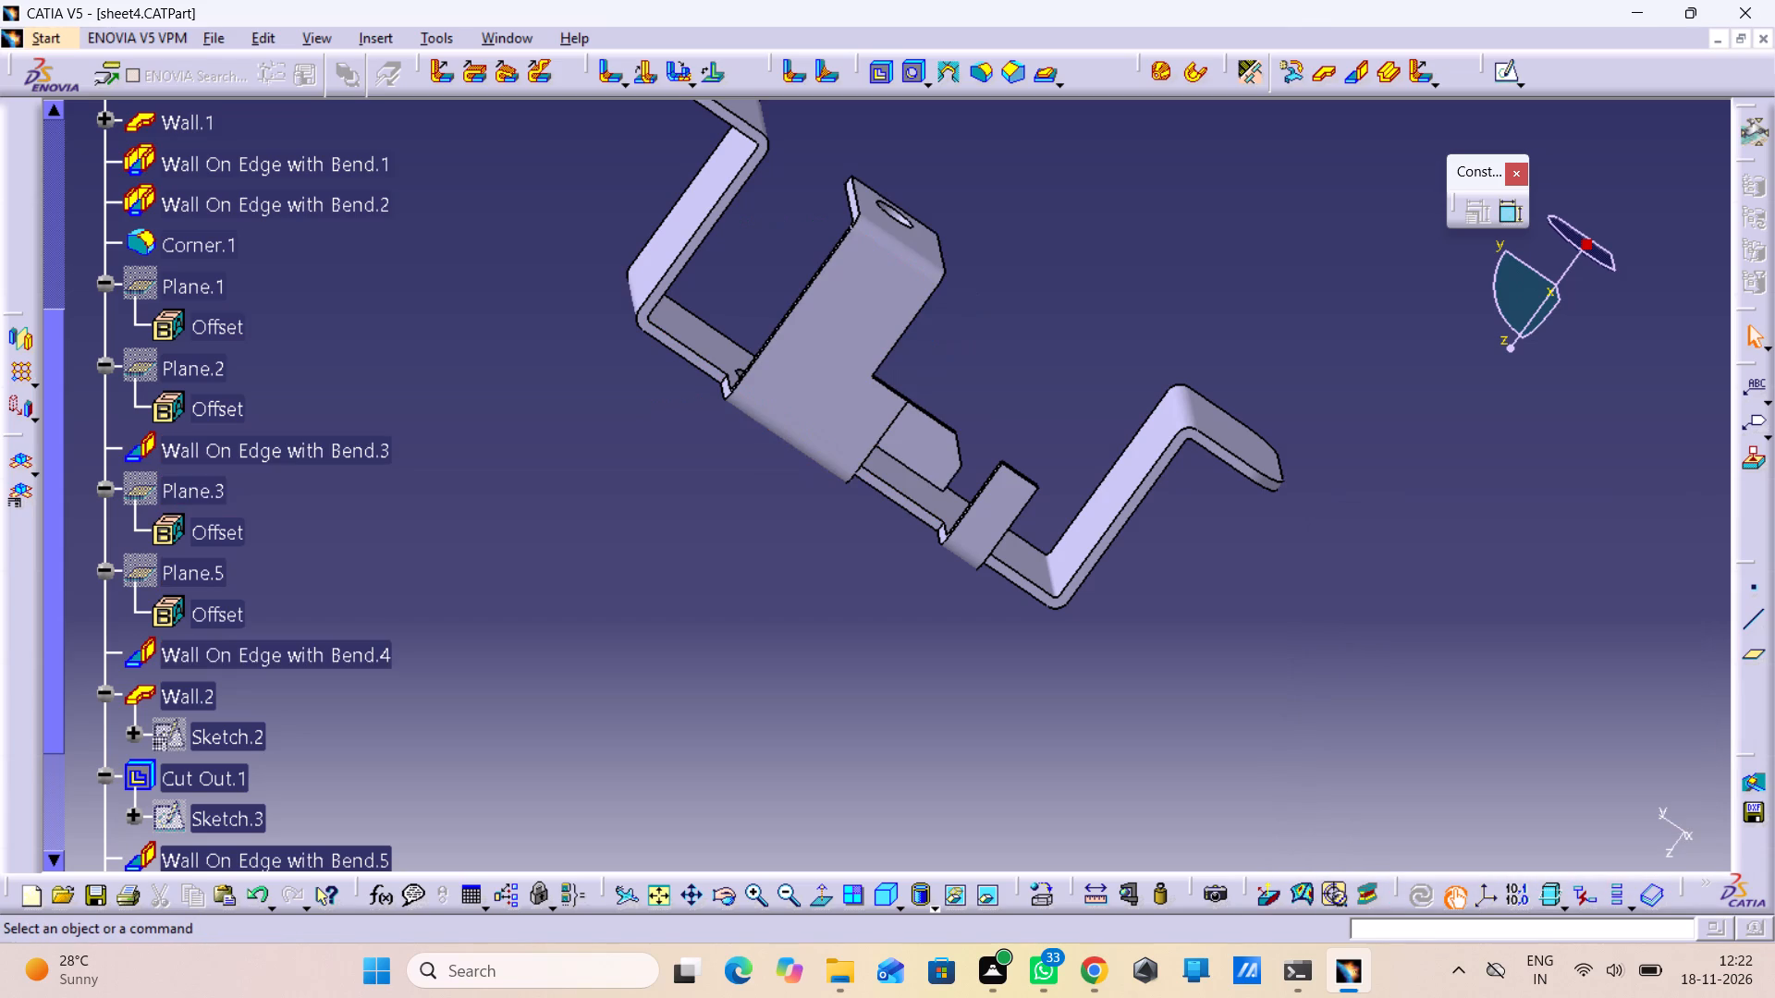
# Reopen the Wall On Edge with Bend.4 definition, review its extremity limits and bend extremity options, and cancel it.
pyautogui.click(823, 332)
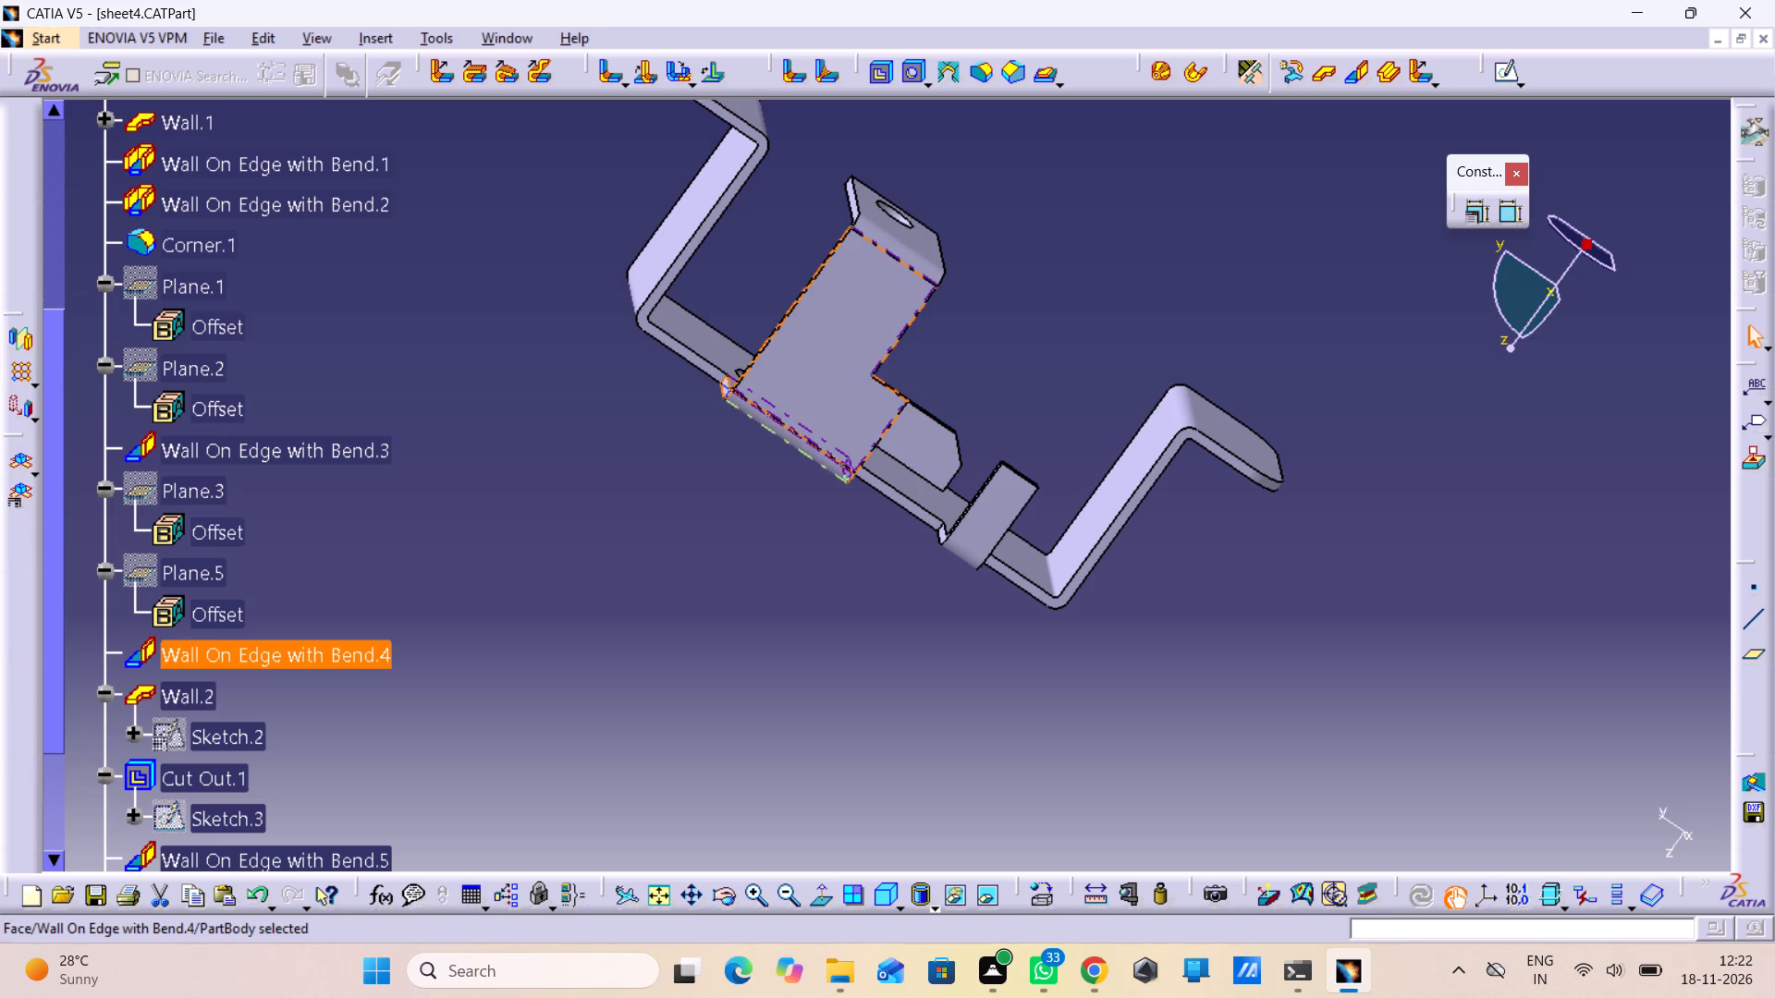
pyautogui.doubleClick(190, 653)
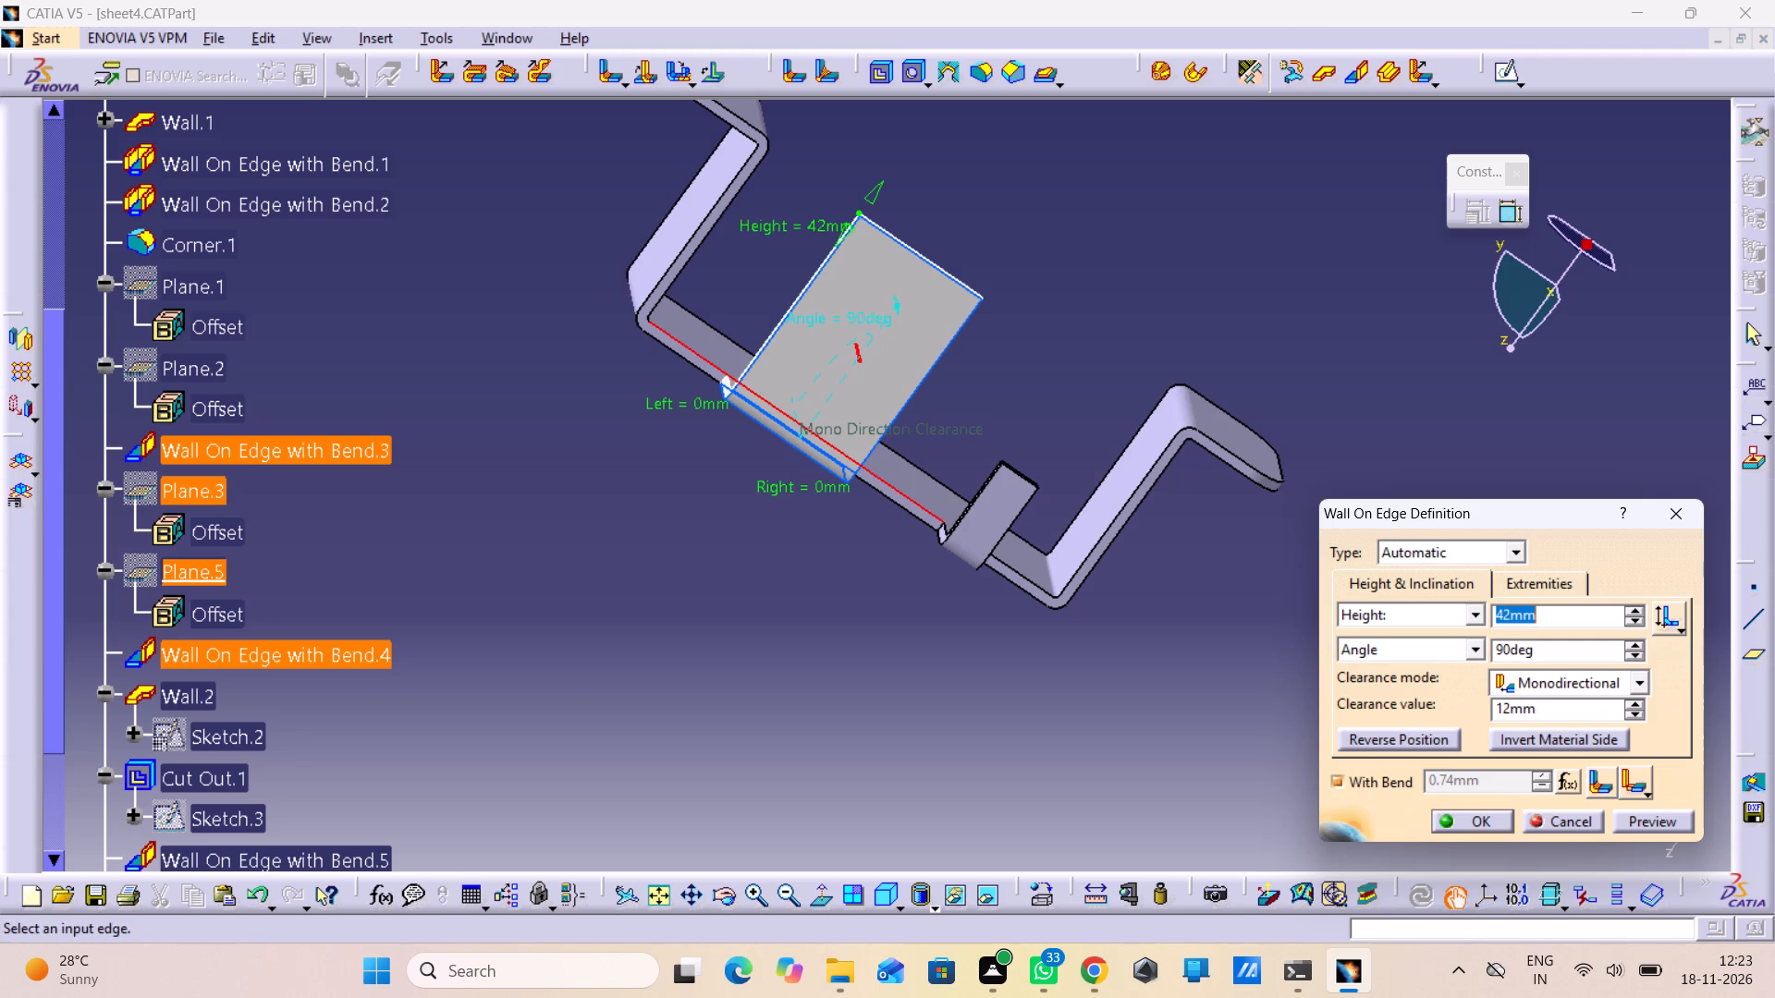
pyautogui.click(1552, 566)
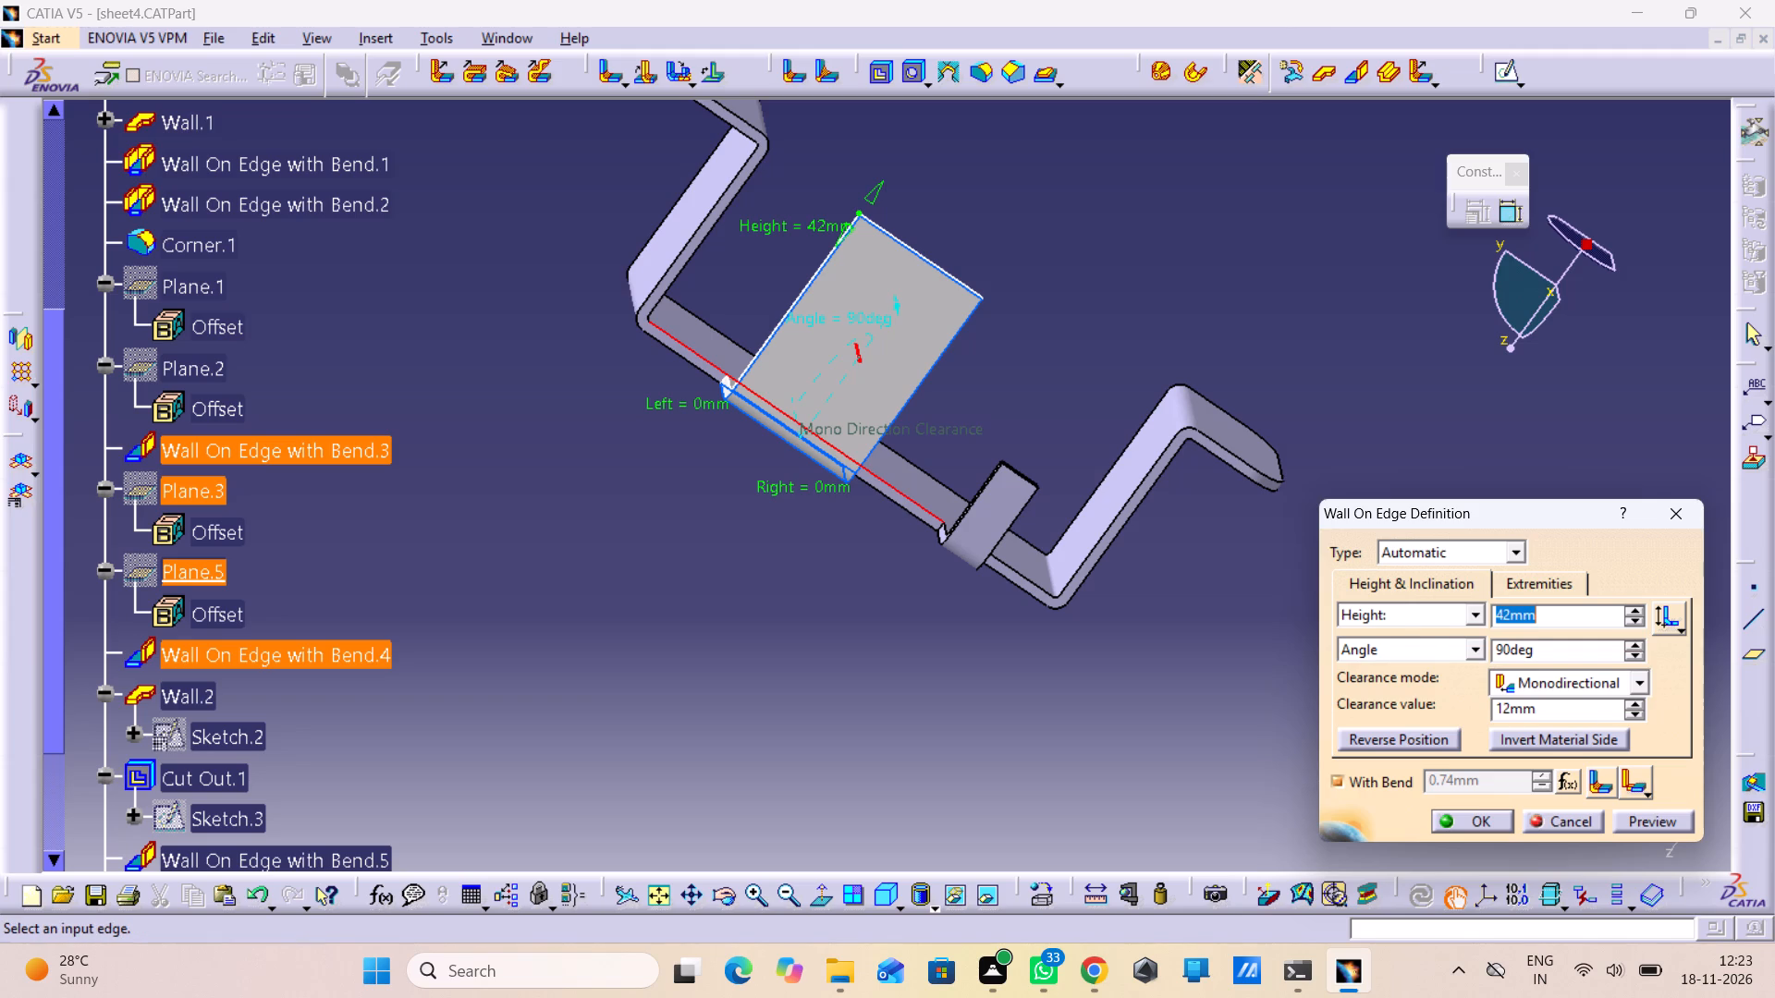
pyautogui.click(1552, 582)
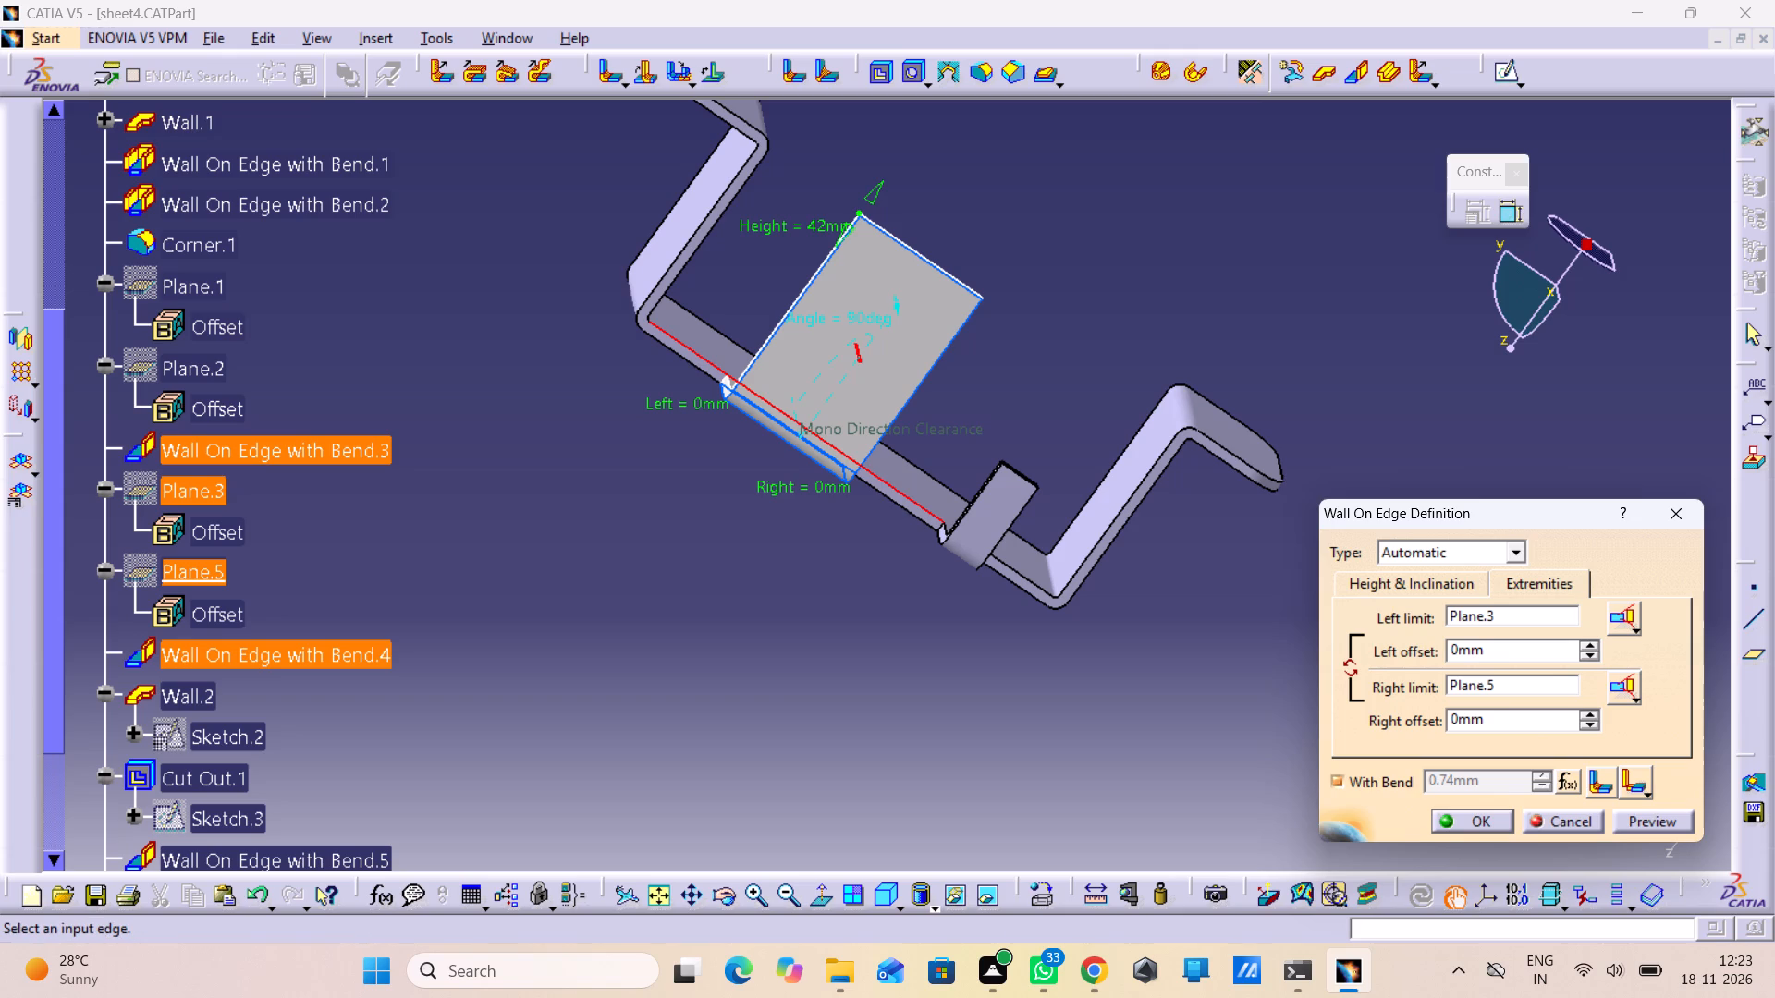
pyautogui.click(1633, 785)
pyautogui.click(1634, 795)
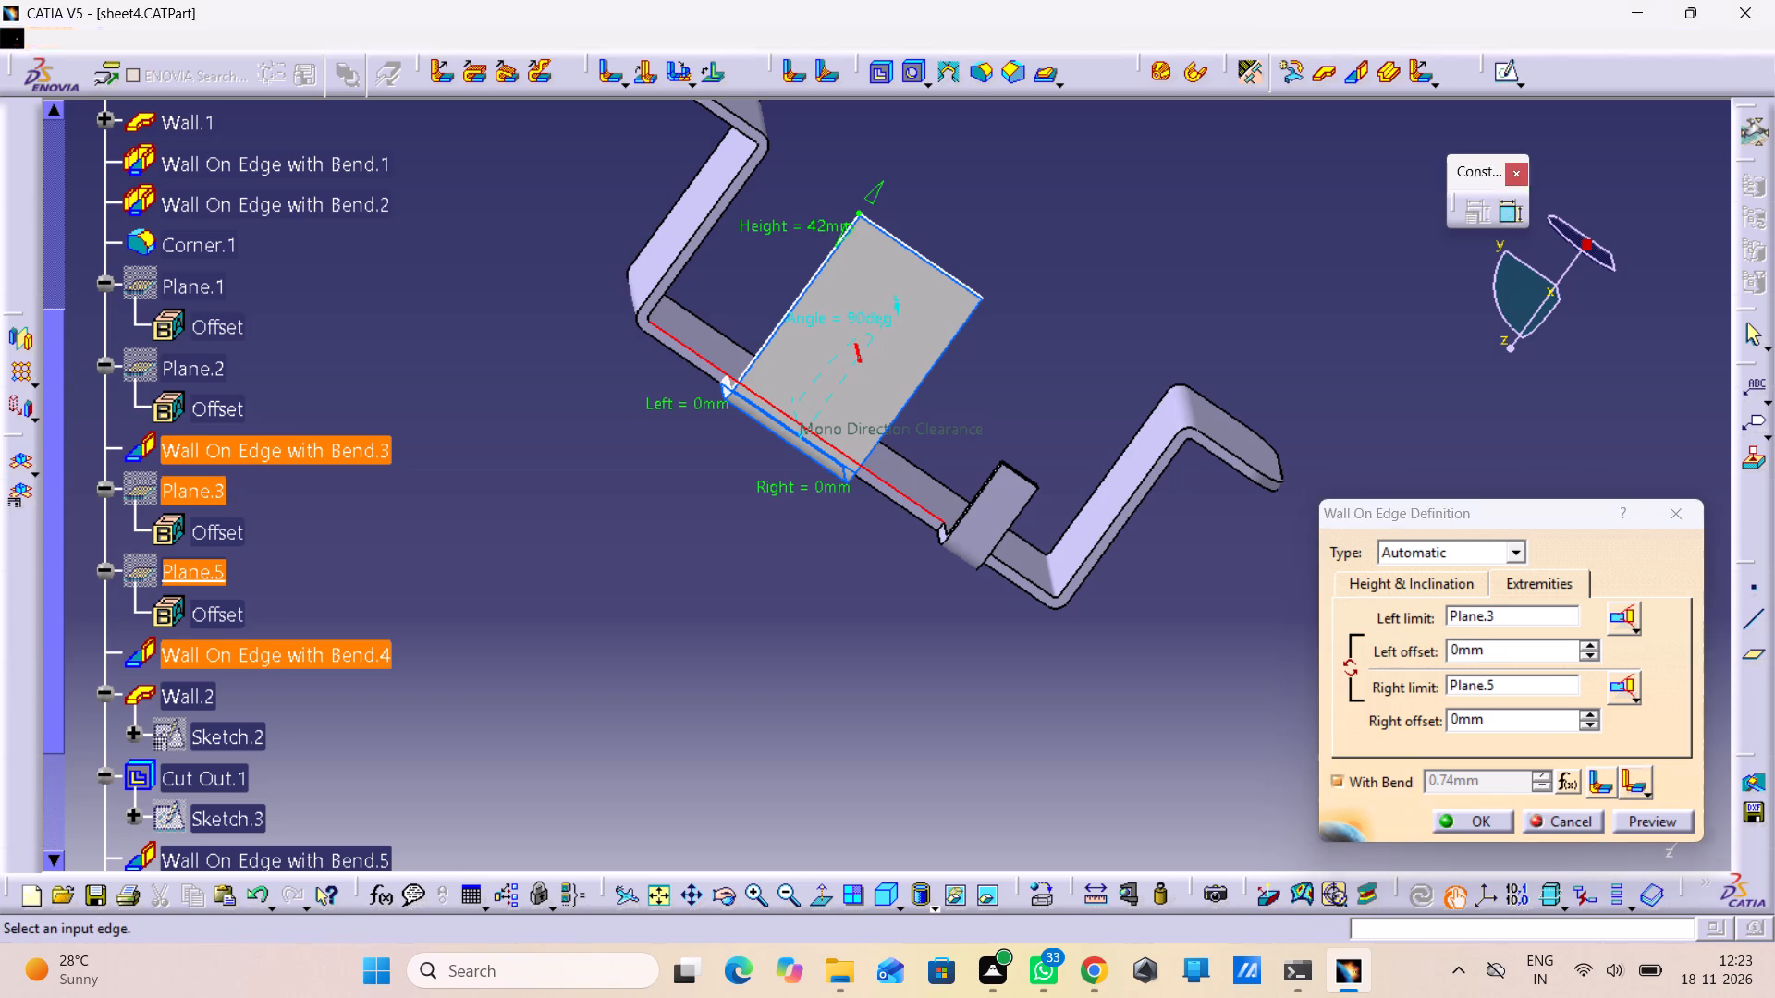
pyautogui.click(1646, 788)
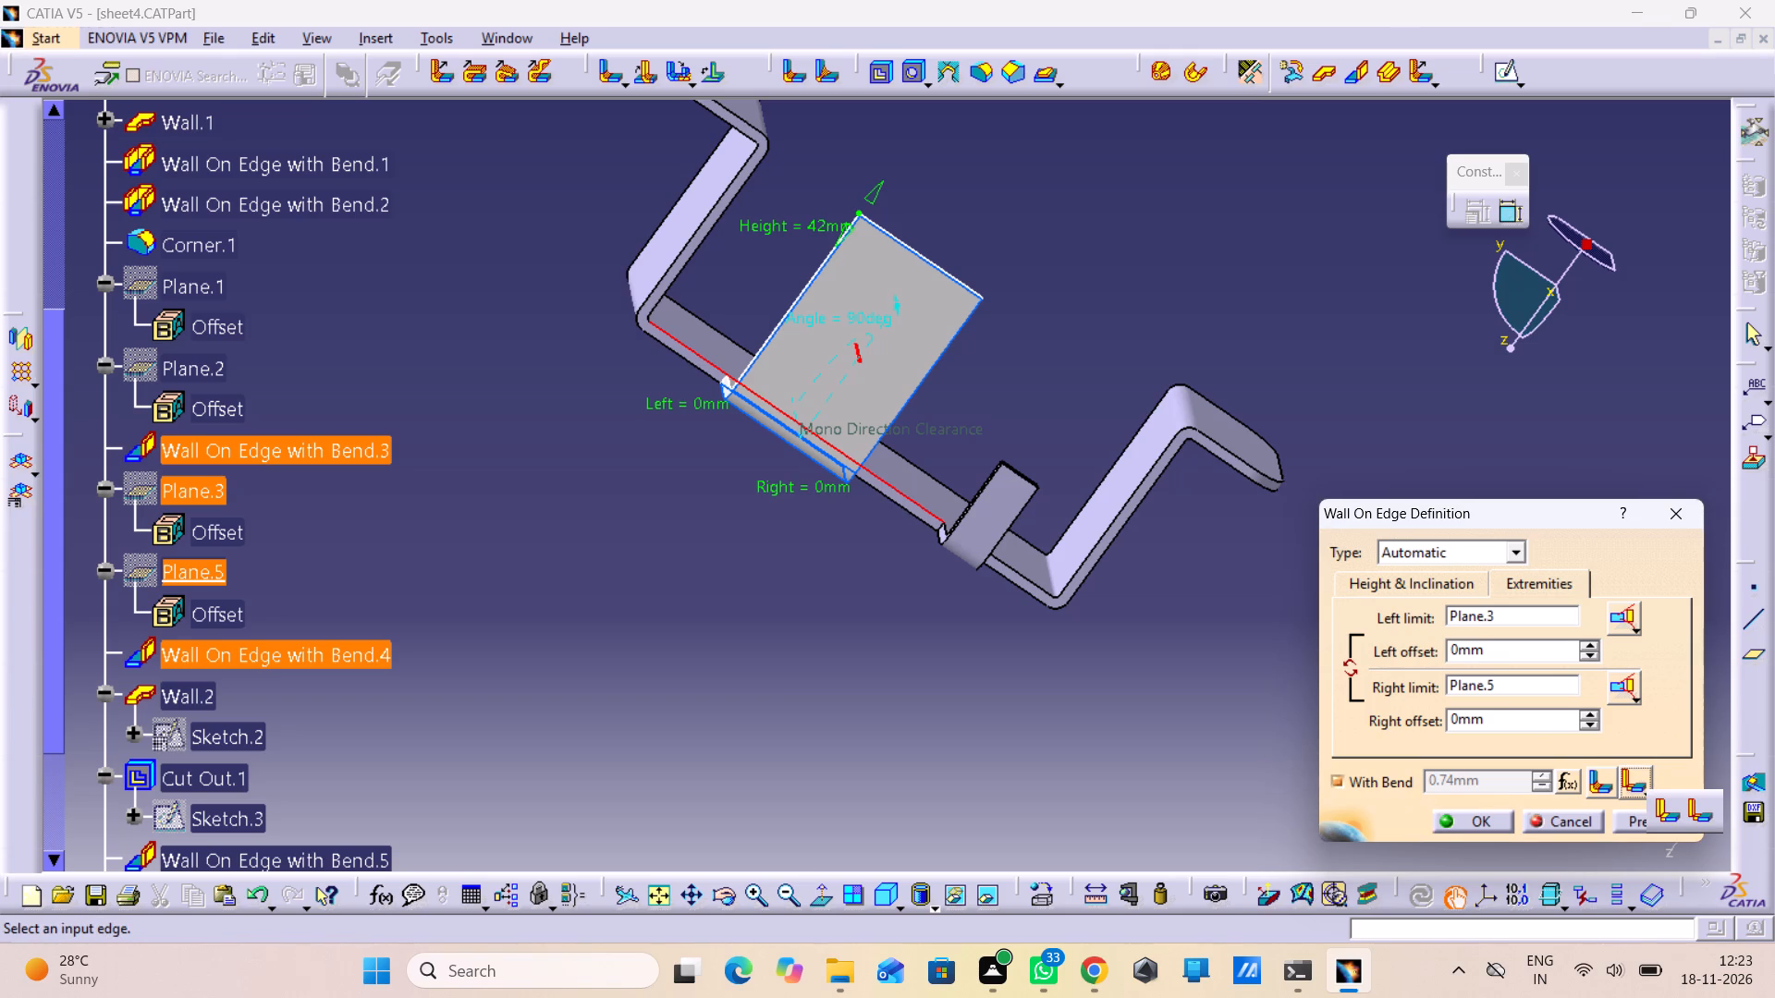
pyautogui.click(1701, 805)
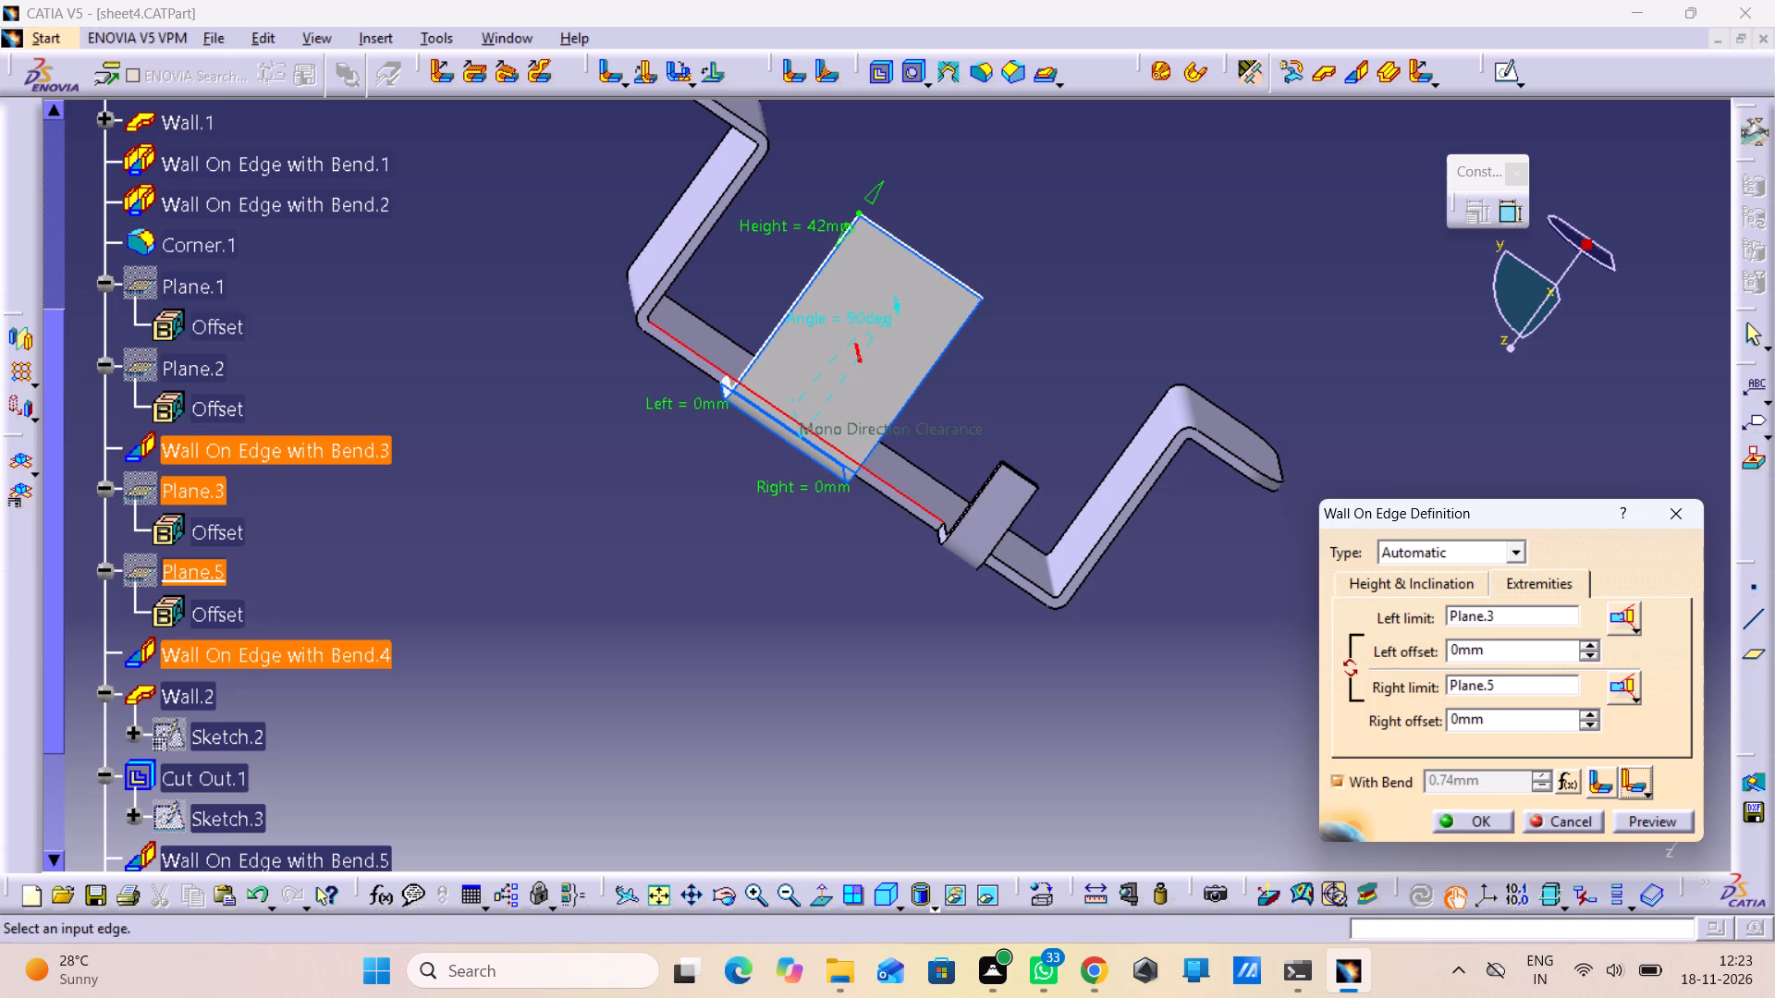
pyautogui.click(1577, 820)
pyautogui.click(771, 727)
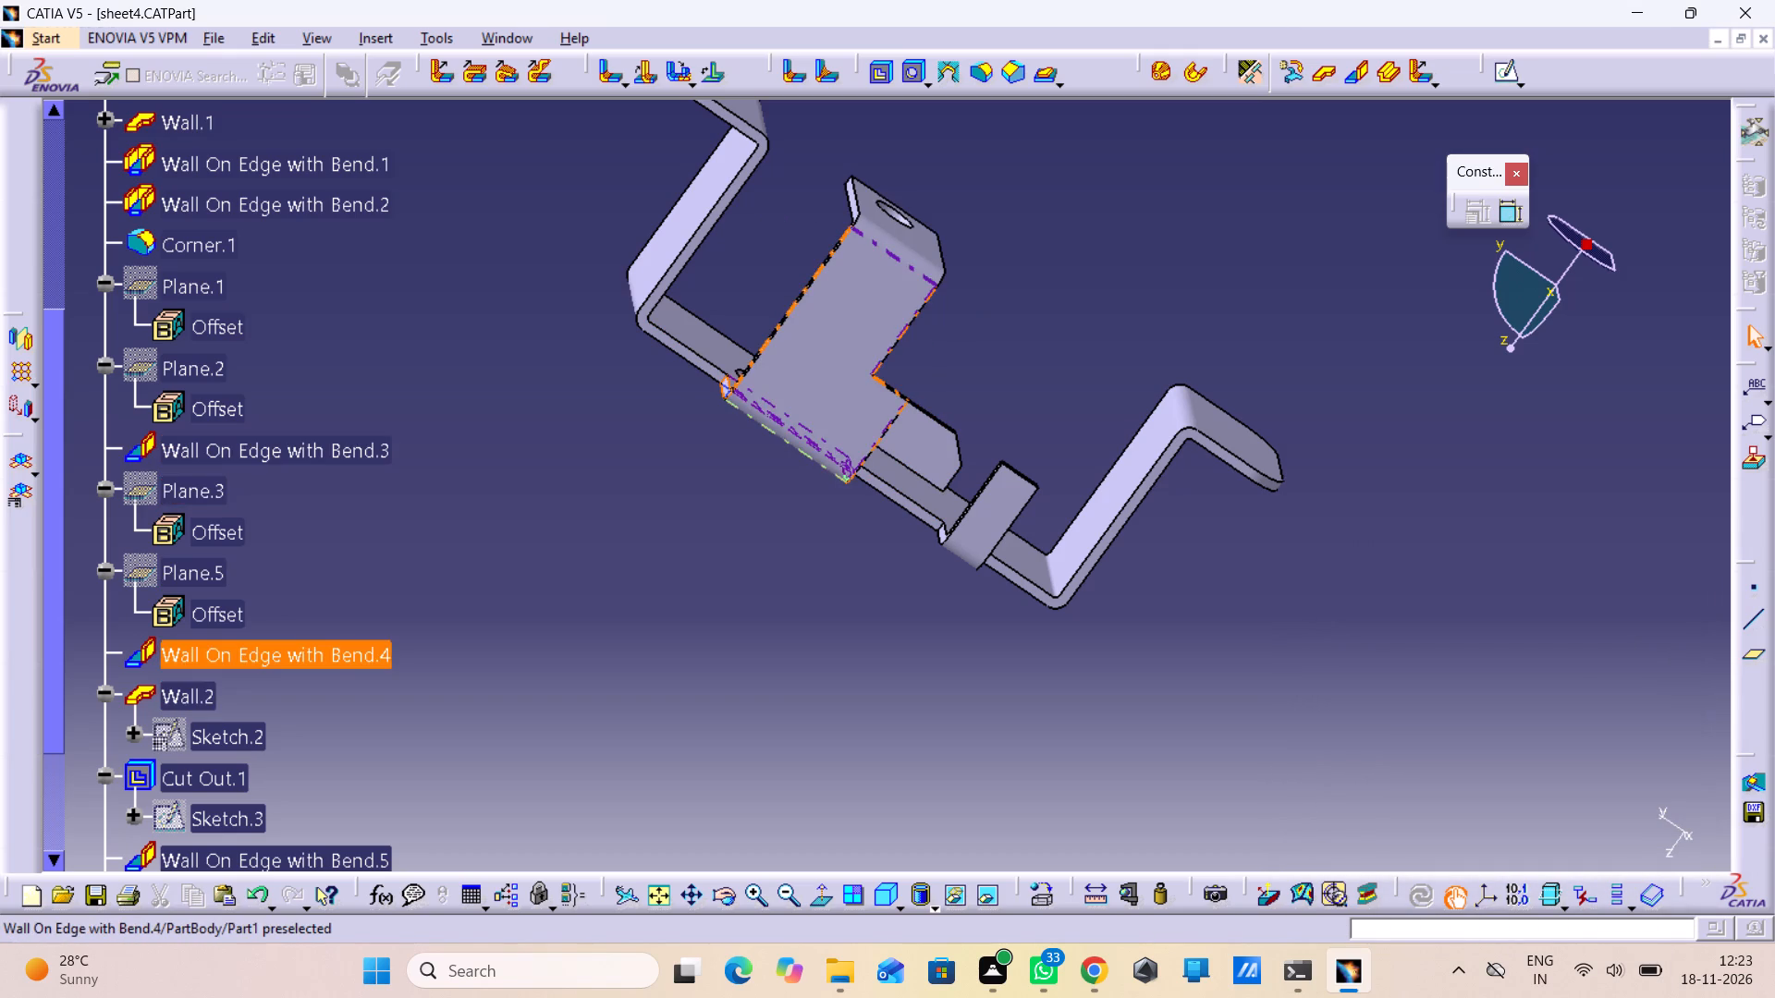
# Open the Plane.3 definition again to recheck its reference and offset, and cancel it.
pyautogui.doubleClick(183, 498)
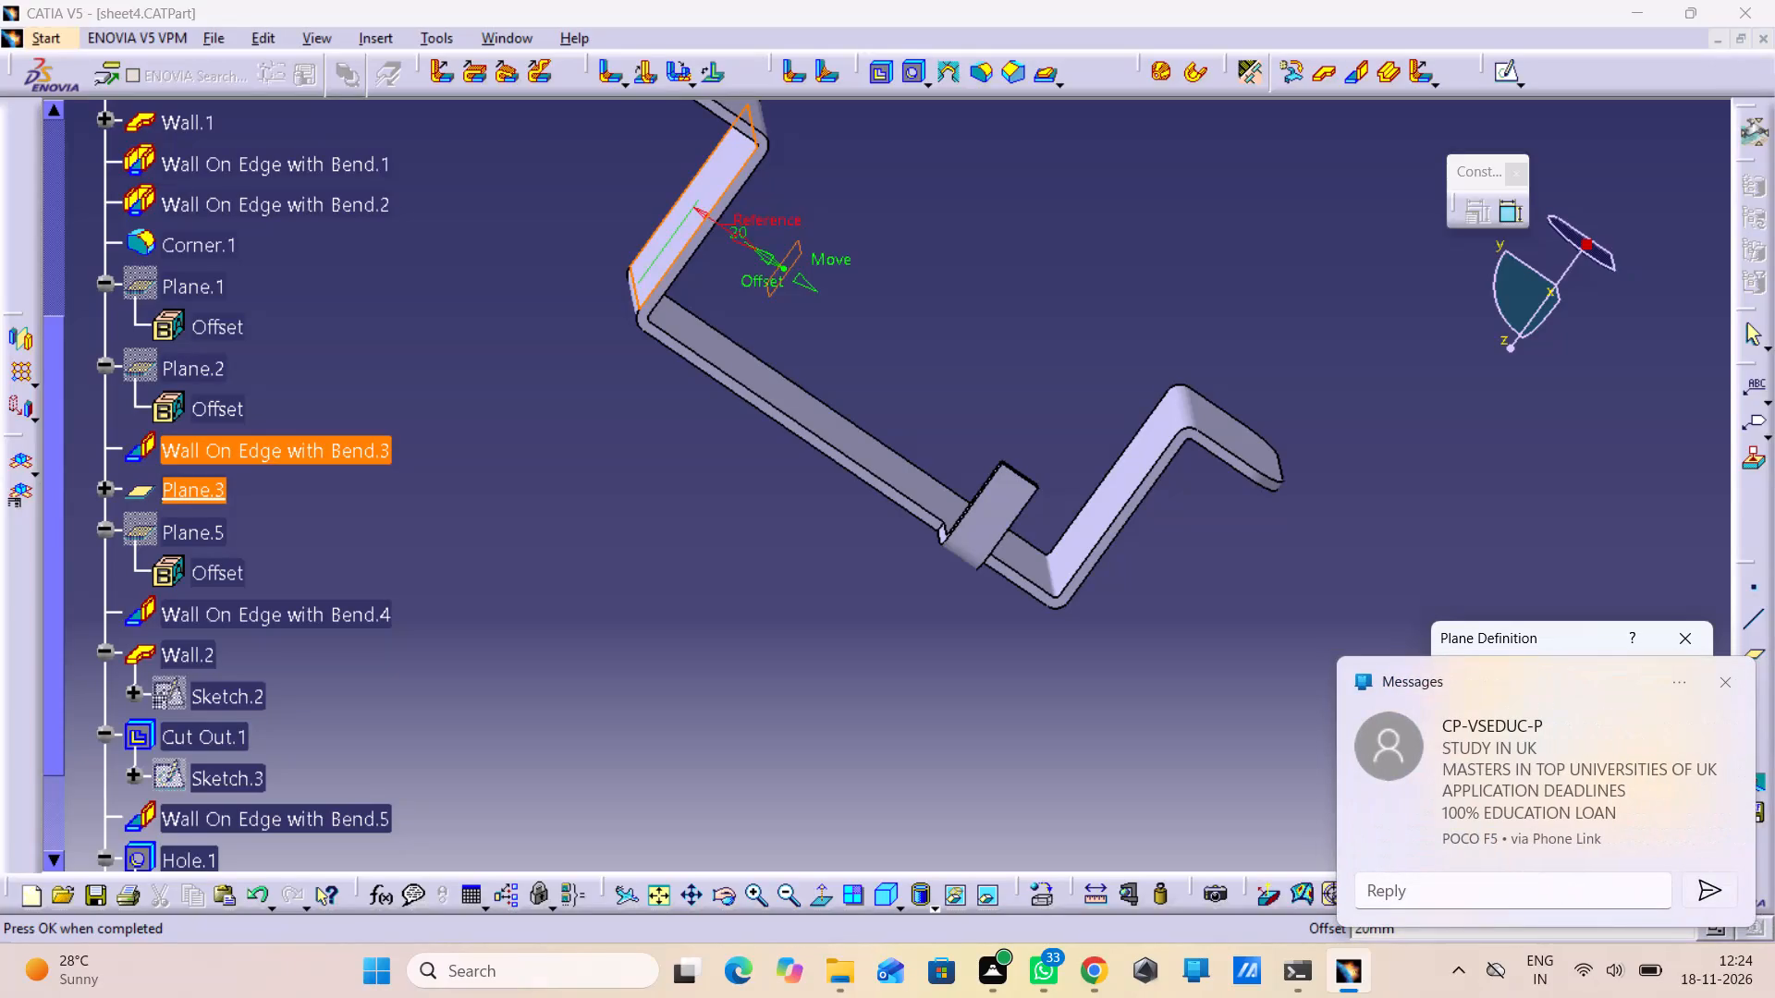
pyautogui.scroll(-1, 1744, 997)
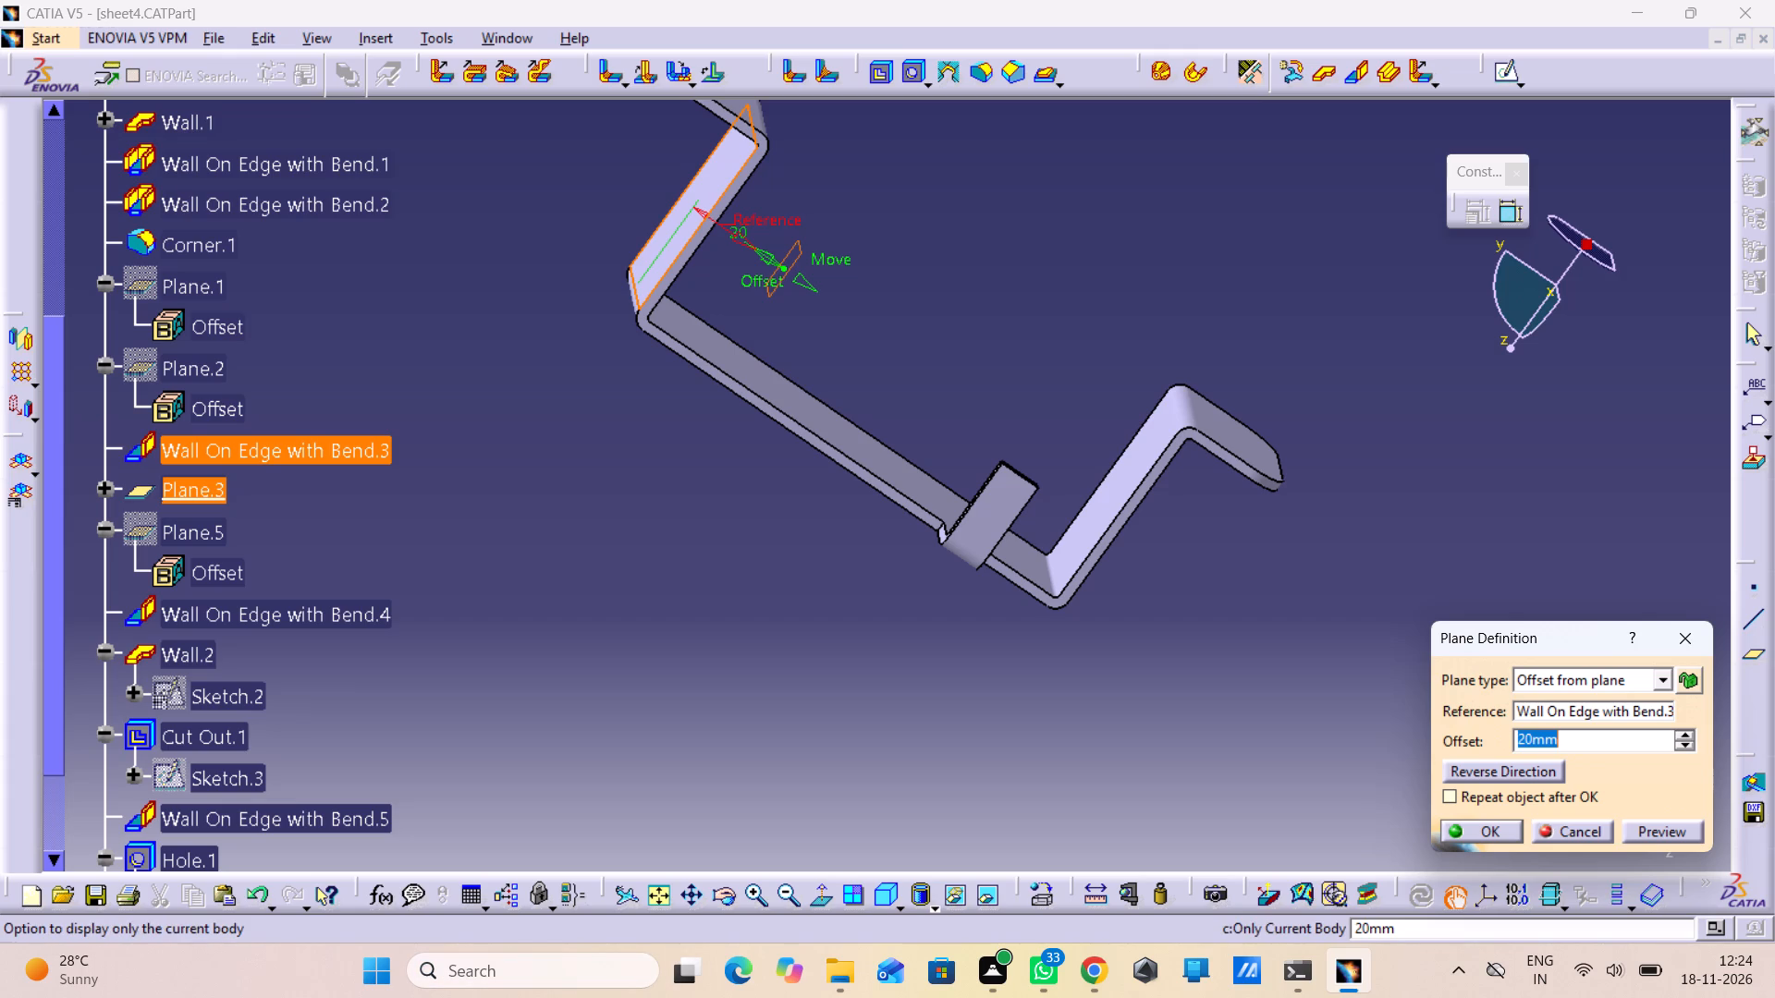
pyautogui.click(1548, 832)
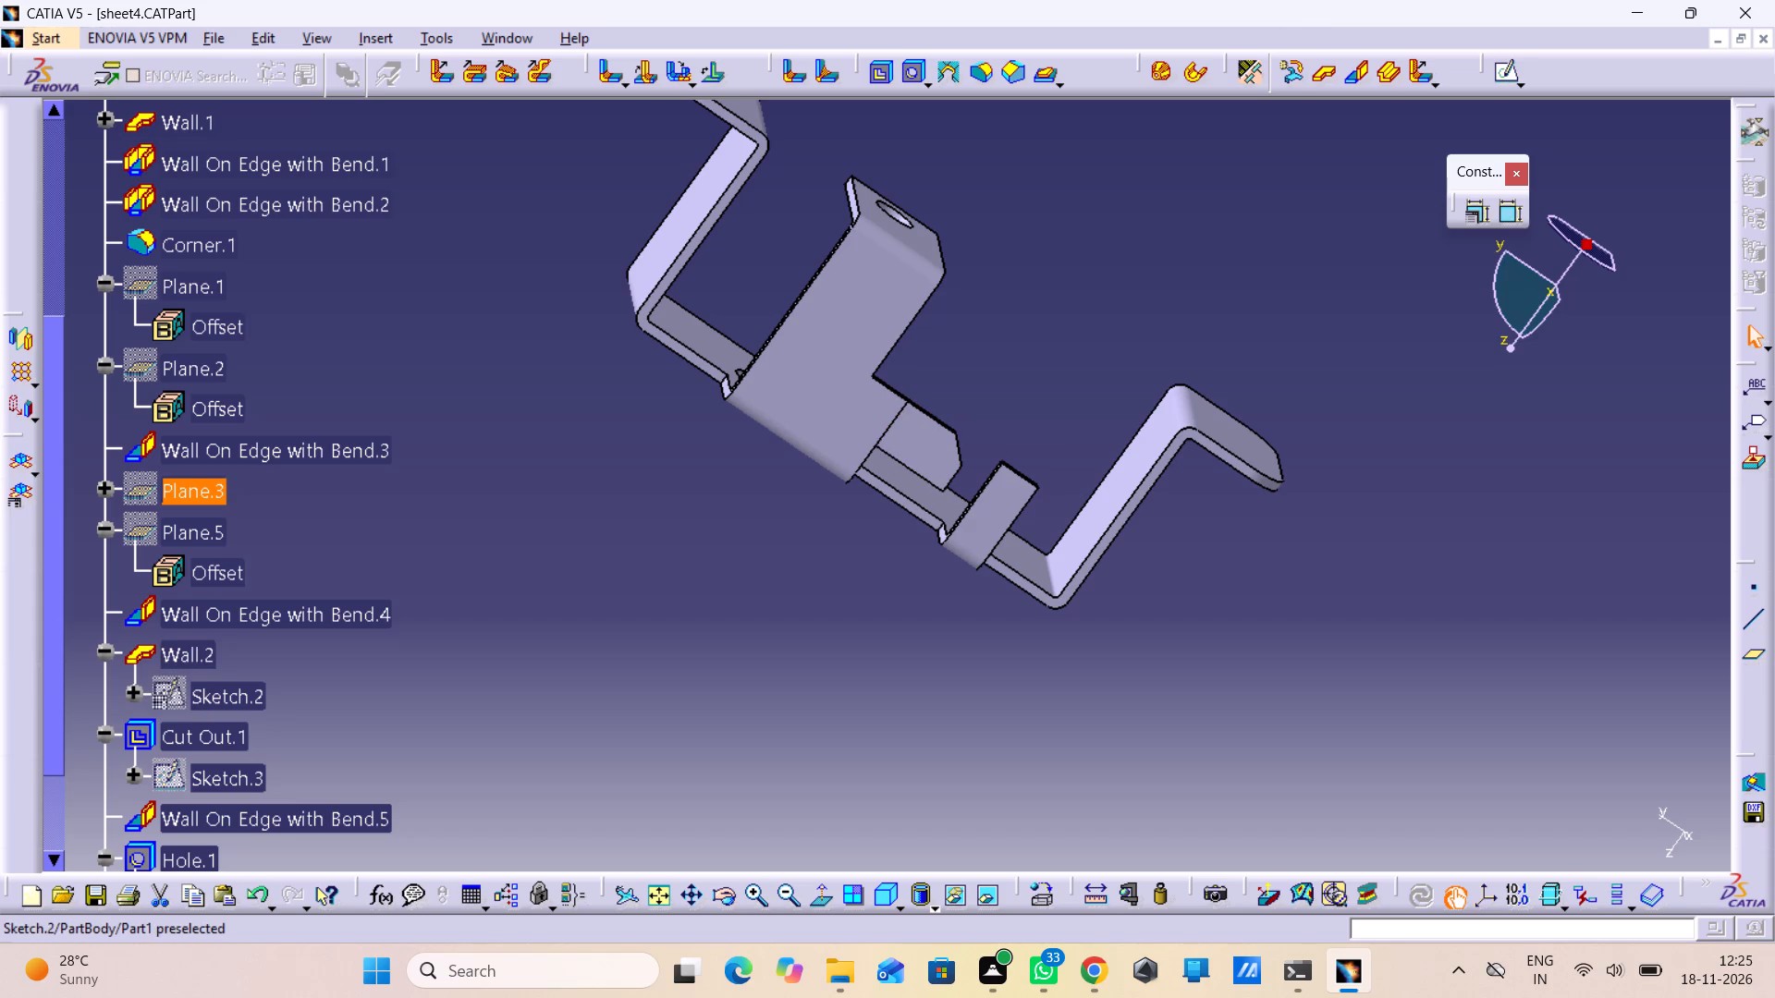
# Open Sketch.2 of Wall.2, move the 10 mm height dimension closer to the chamfered profile, examine the profile's constraints, and exit the sketch.
pyautogui.doubleClick(183, 703)
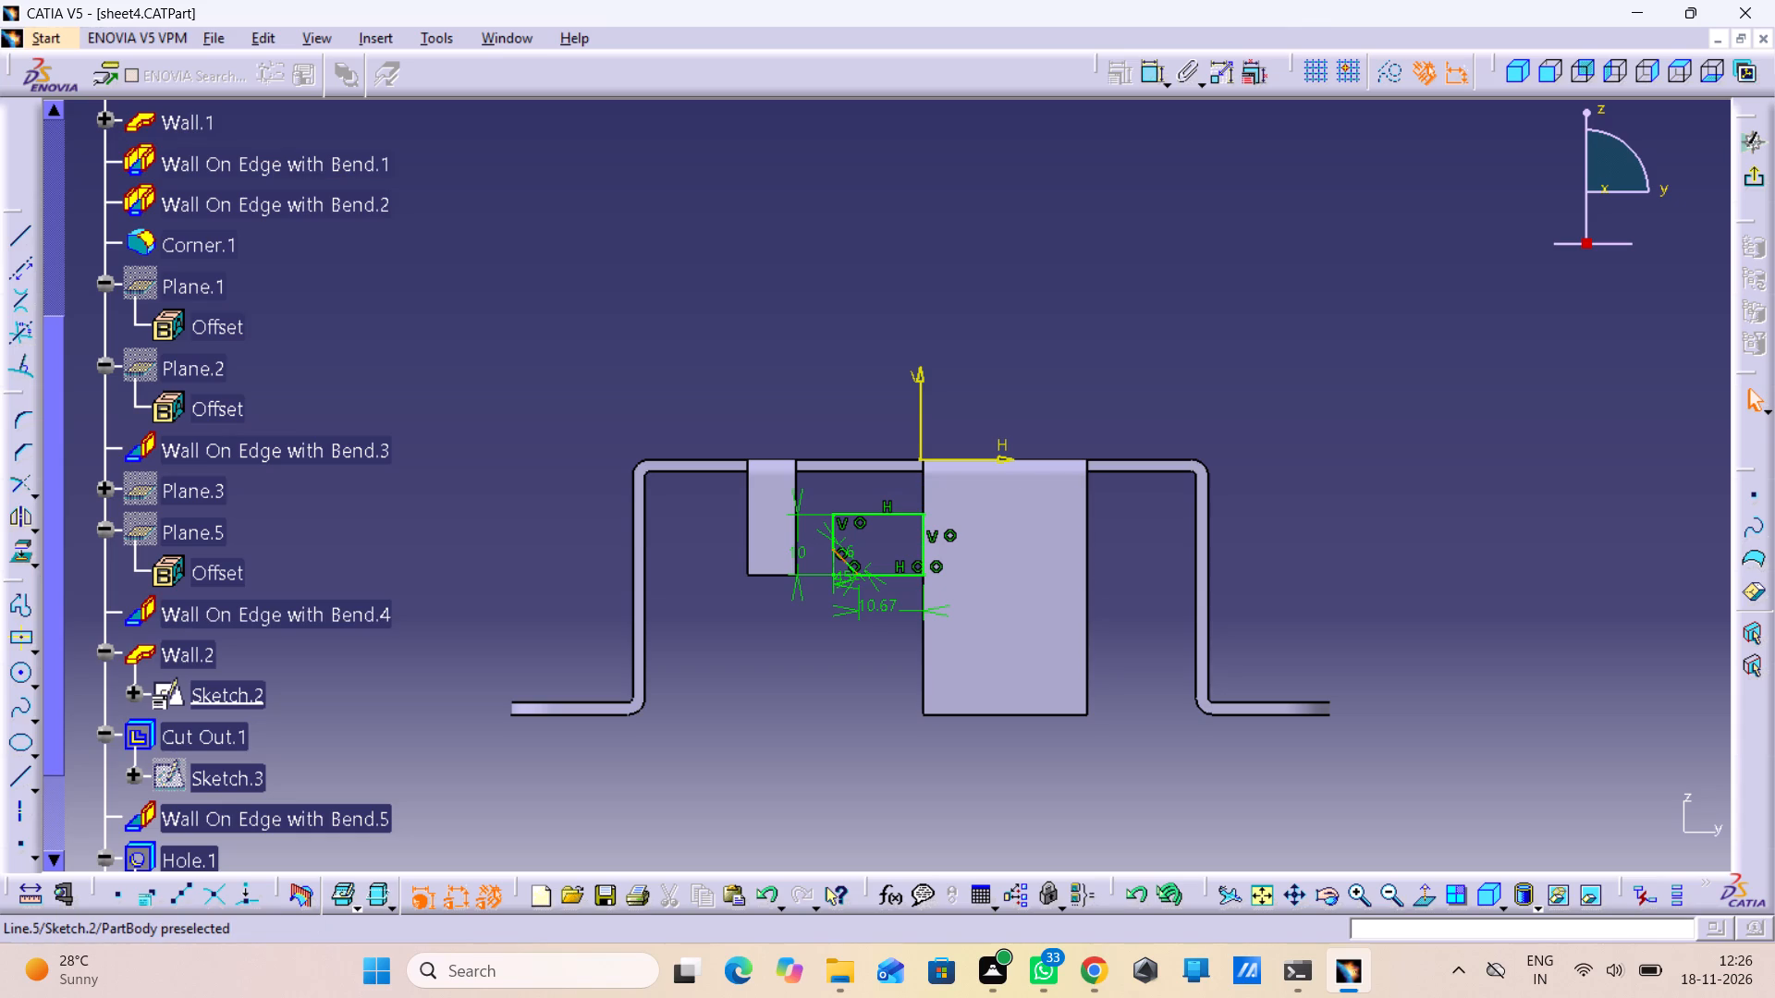
pyautogui.moveTo(889, 626); pyautogui.dragTo(872, 584, button='middle')
pyautogui.rightClick(889, 626)
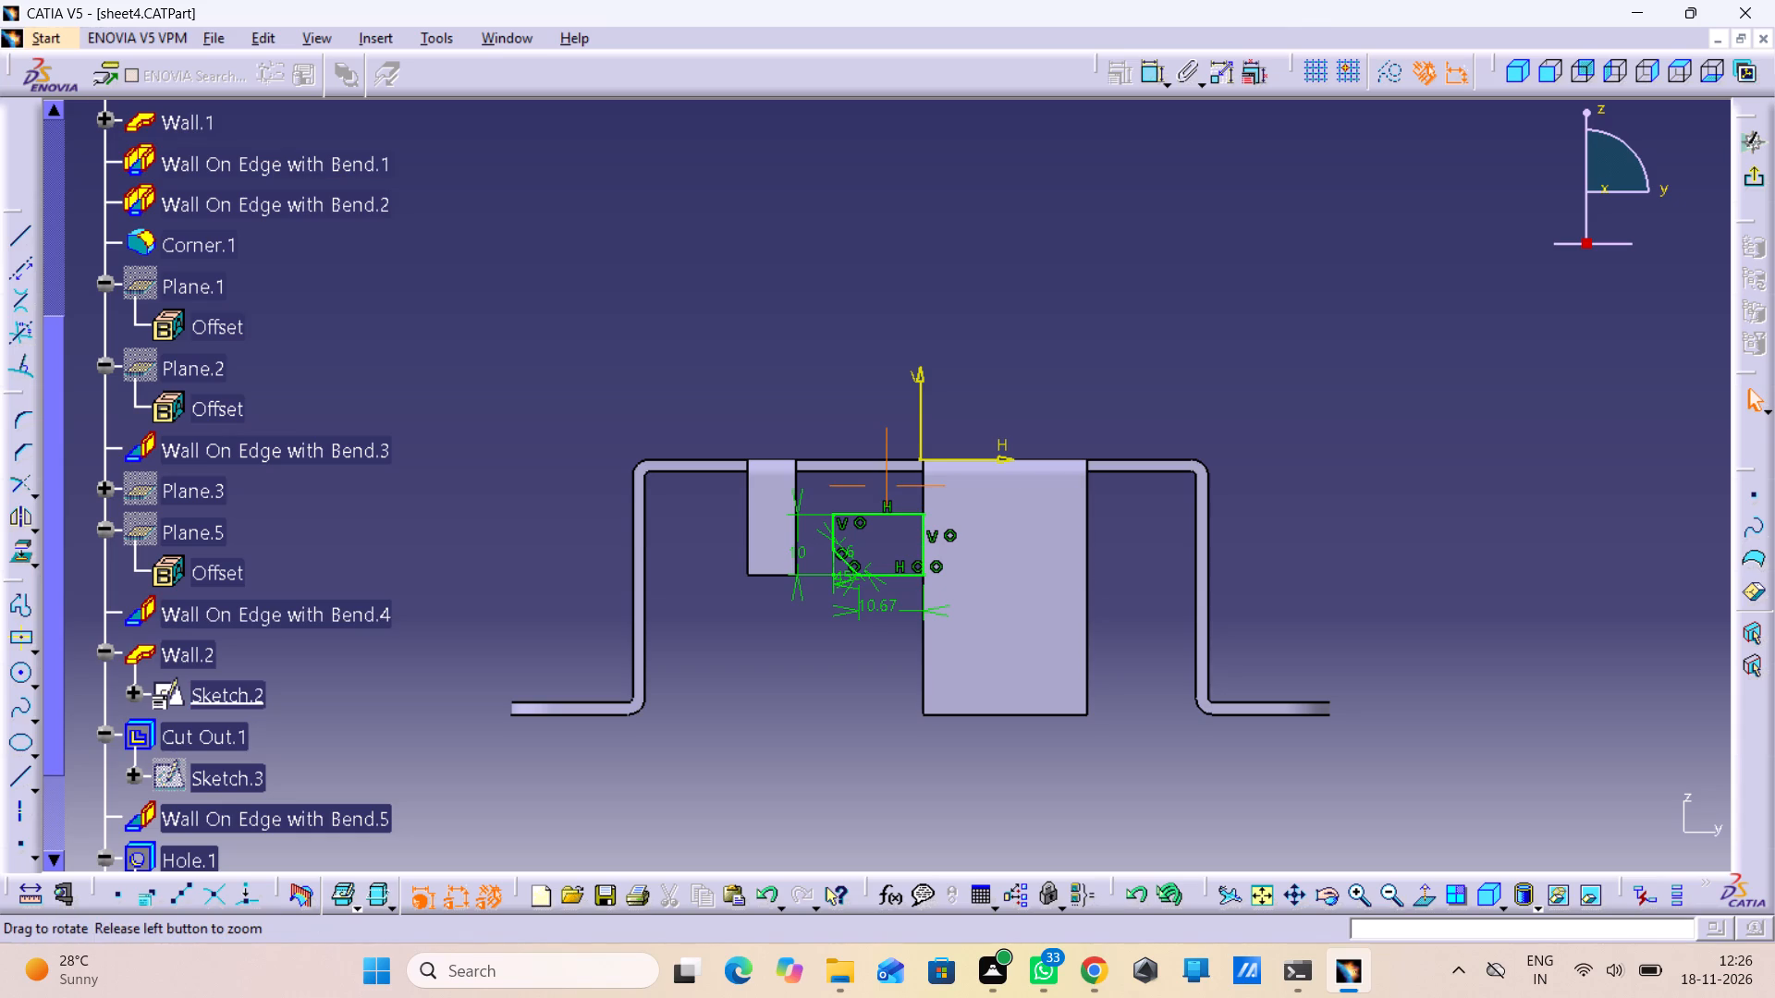
pyautogui.moveTo(872, 584); pyautogui.dragTo(838, 498, button='middle')
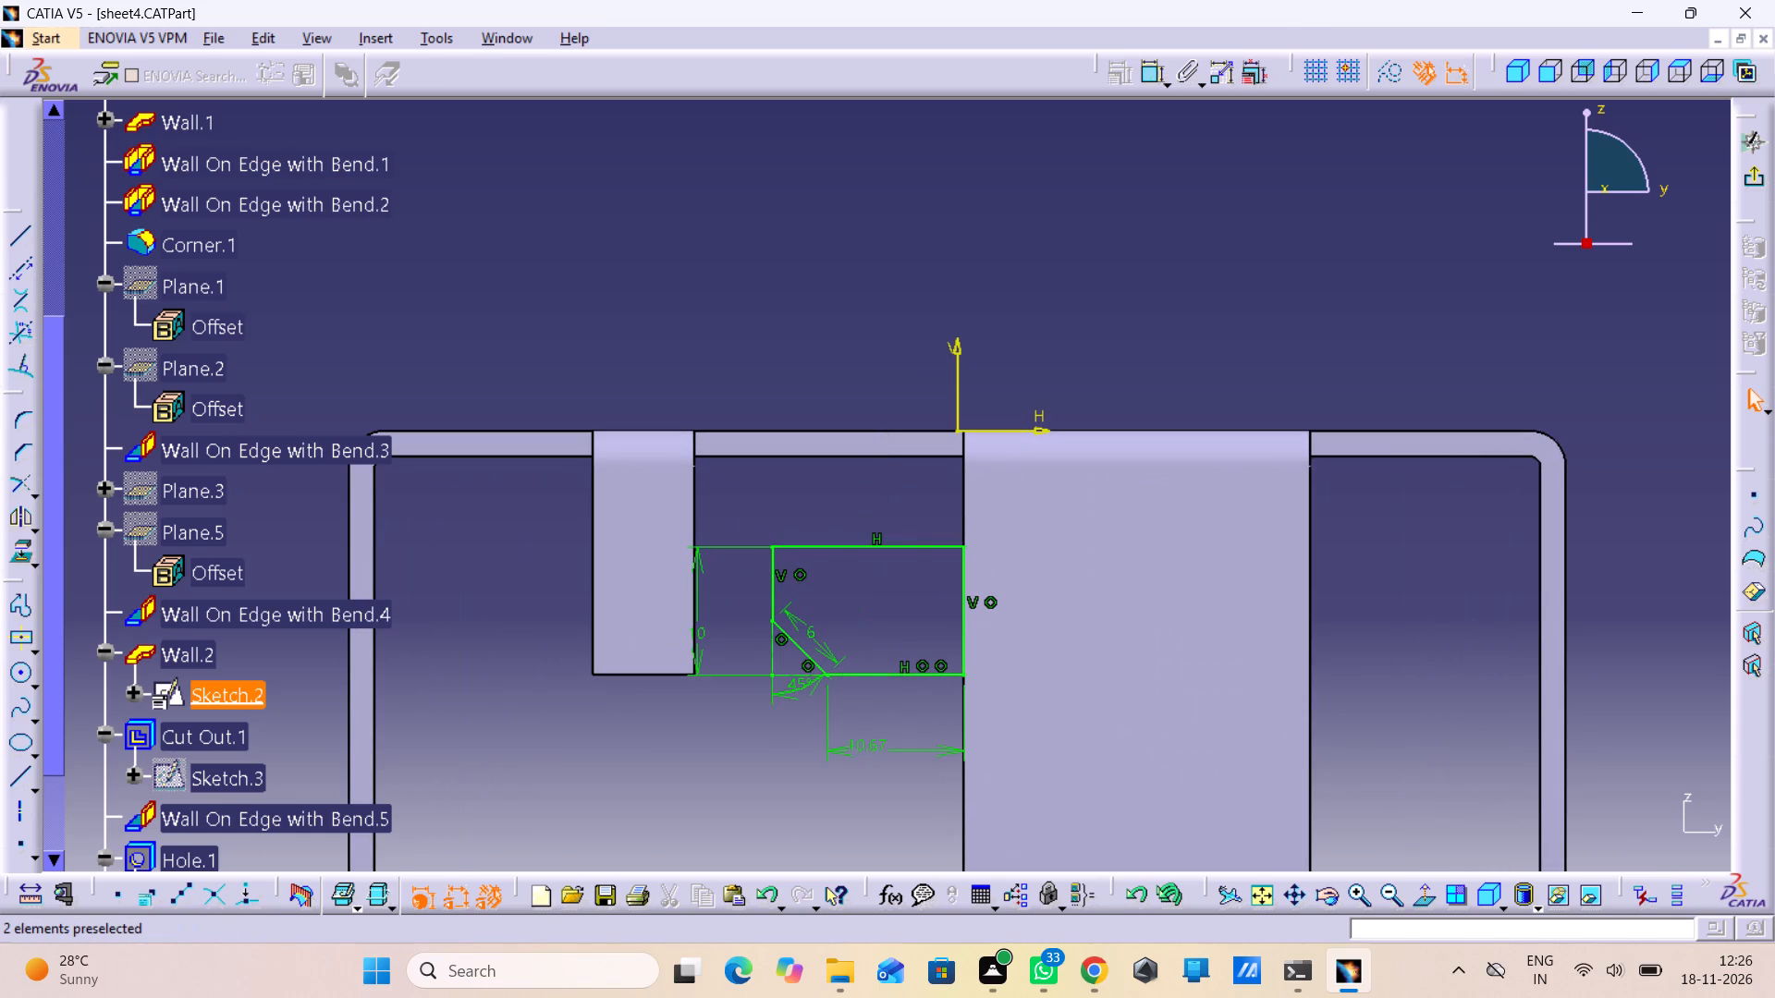
pyautogui.moveTo(702, 639); pyautogui.dragTo(752, 647)
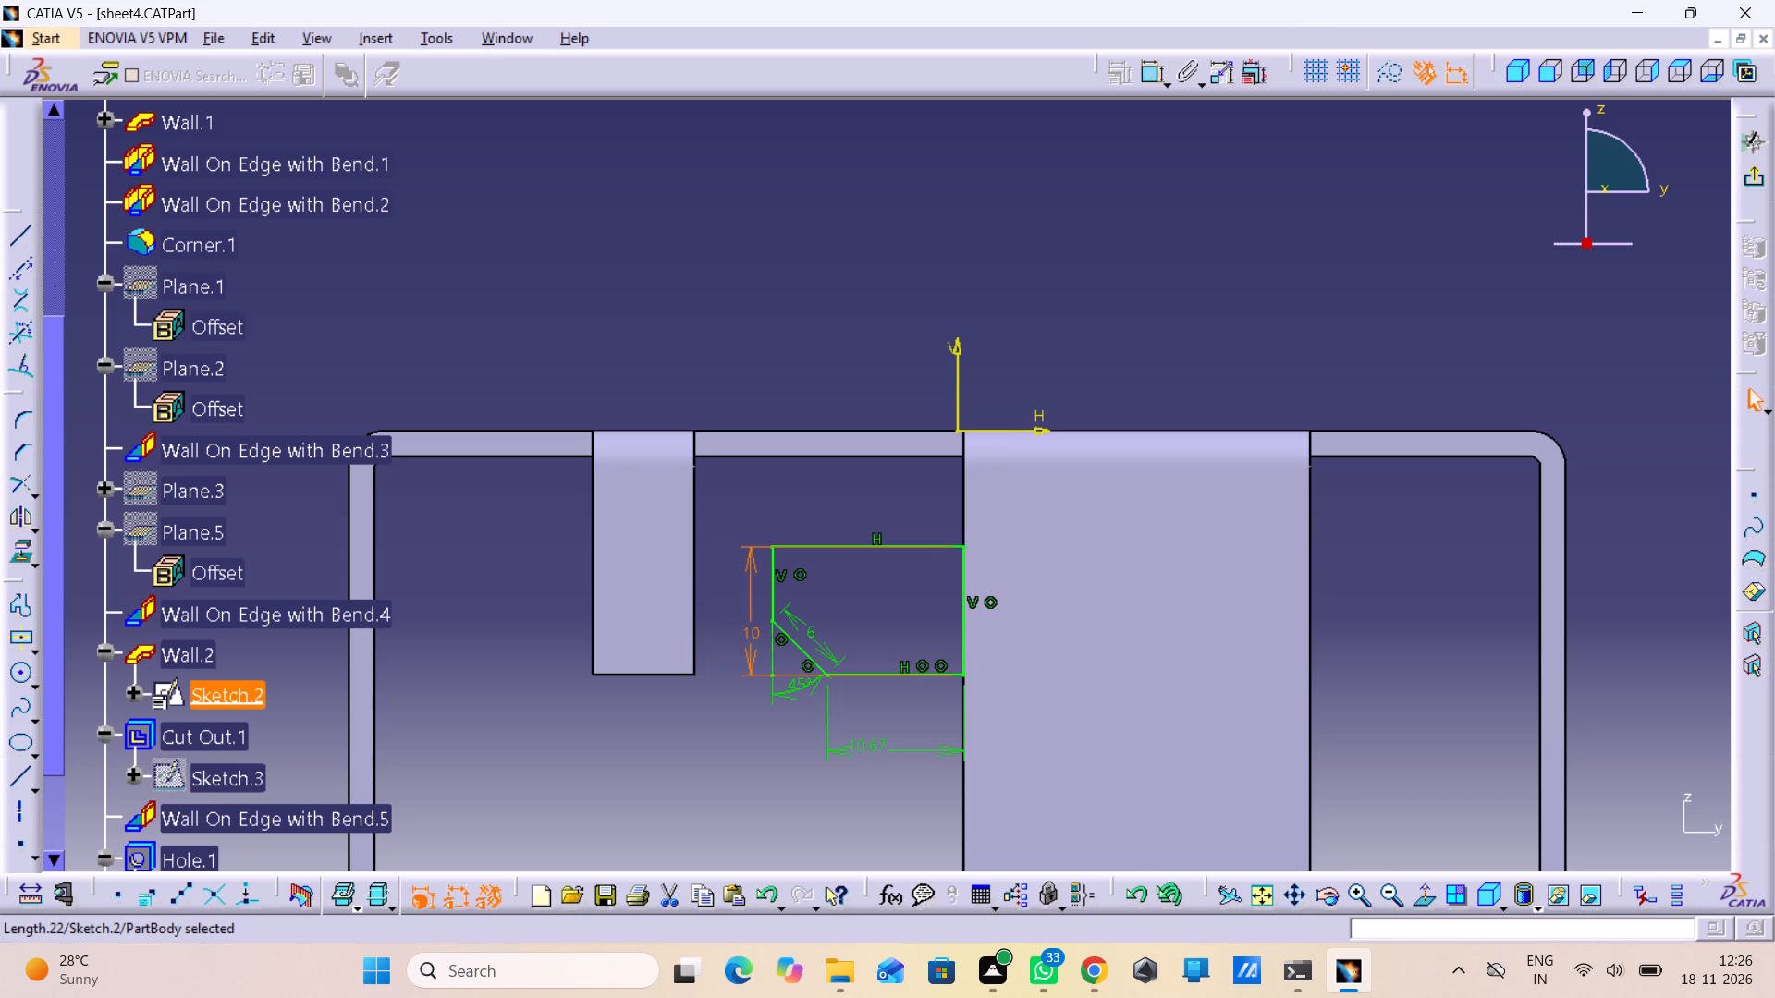
pyautogui.moveTo(752, 647); pyautogui.dragTo(746, 652)
pyautogui.click(750, 733)
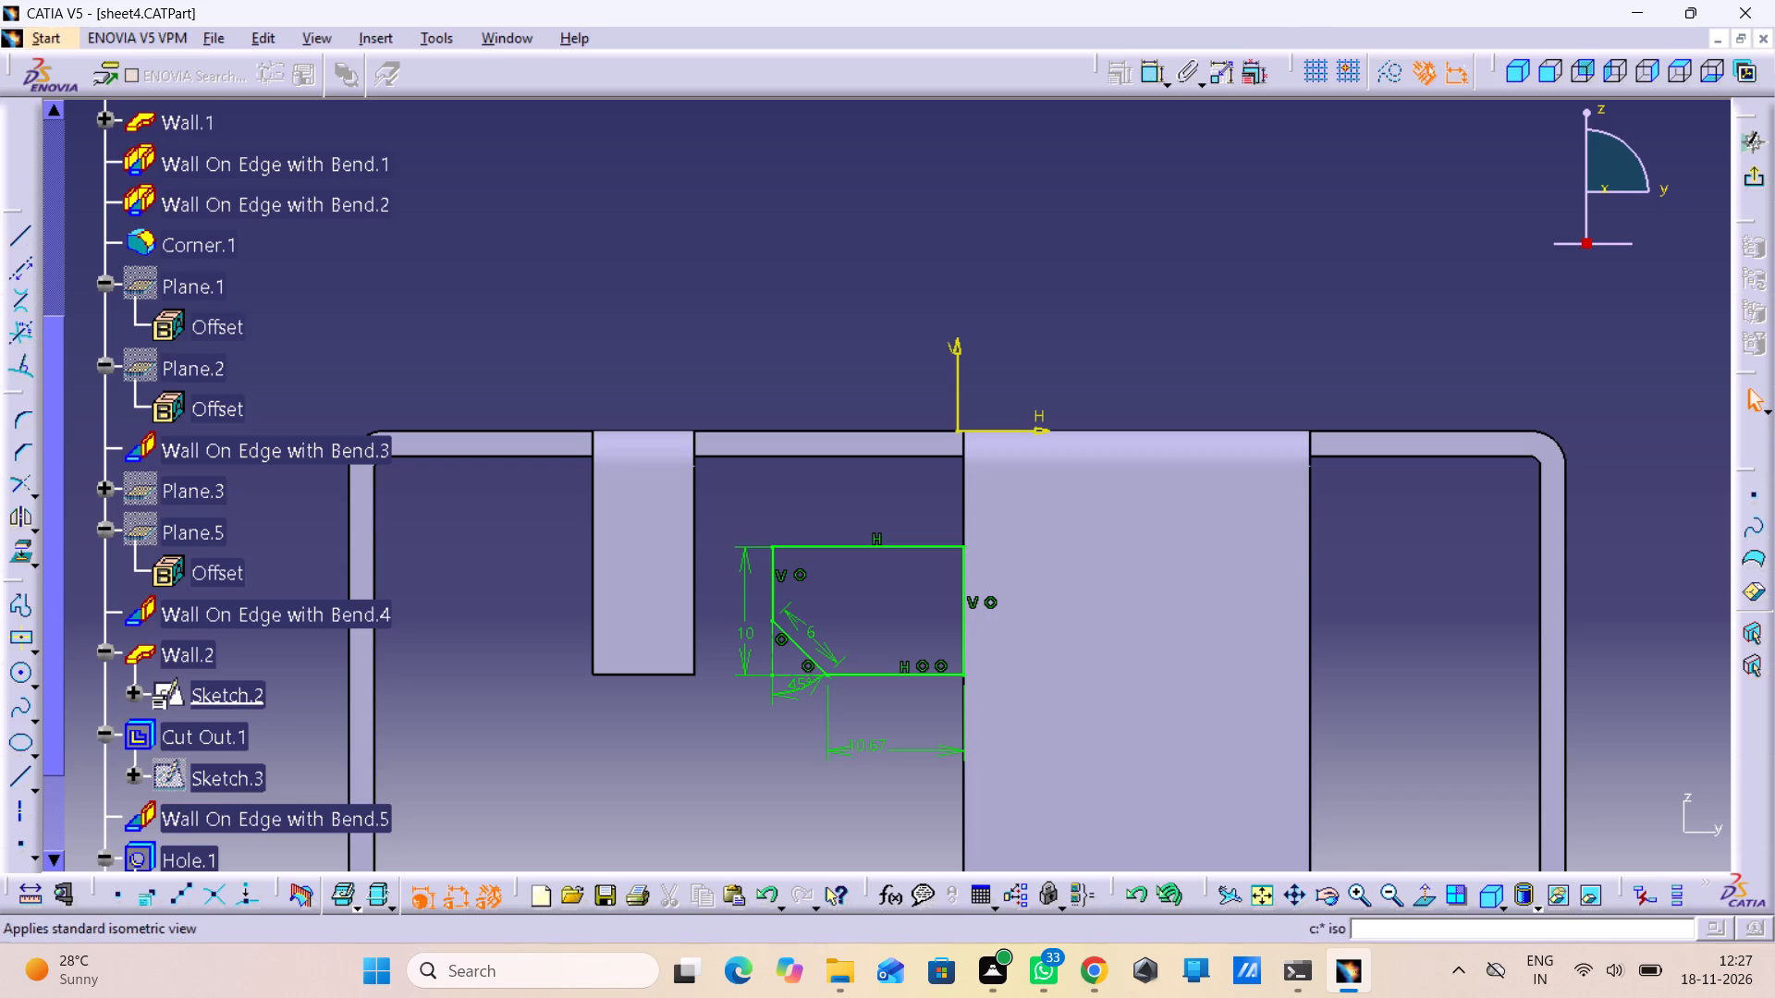
pyautogui.click(839, 675)
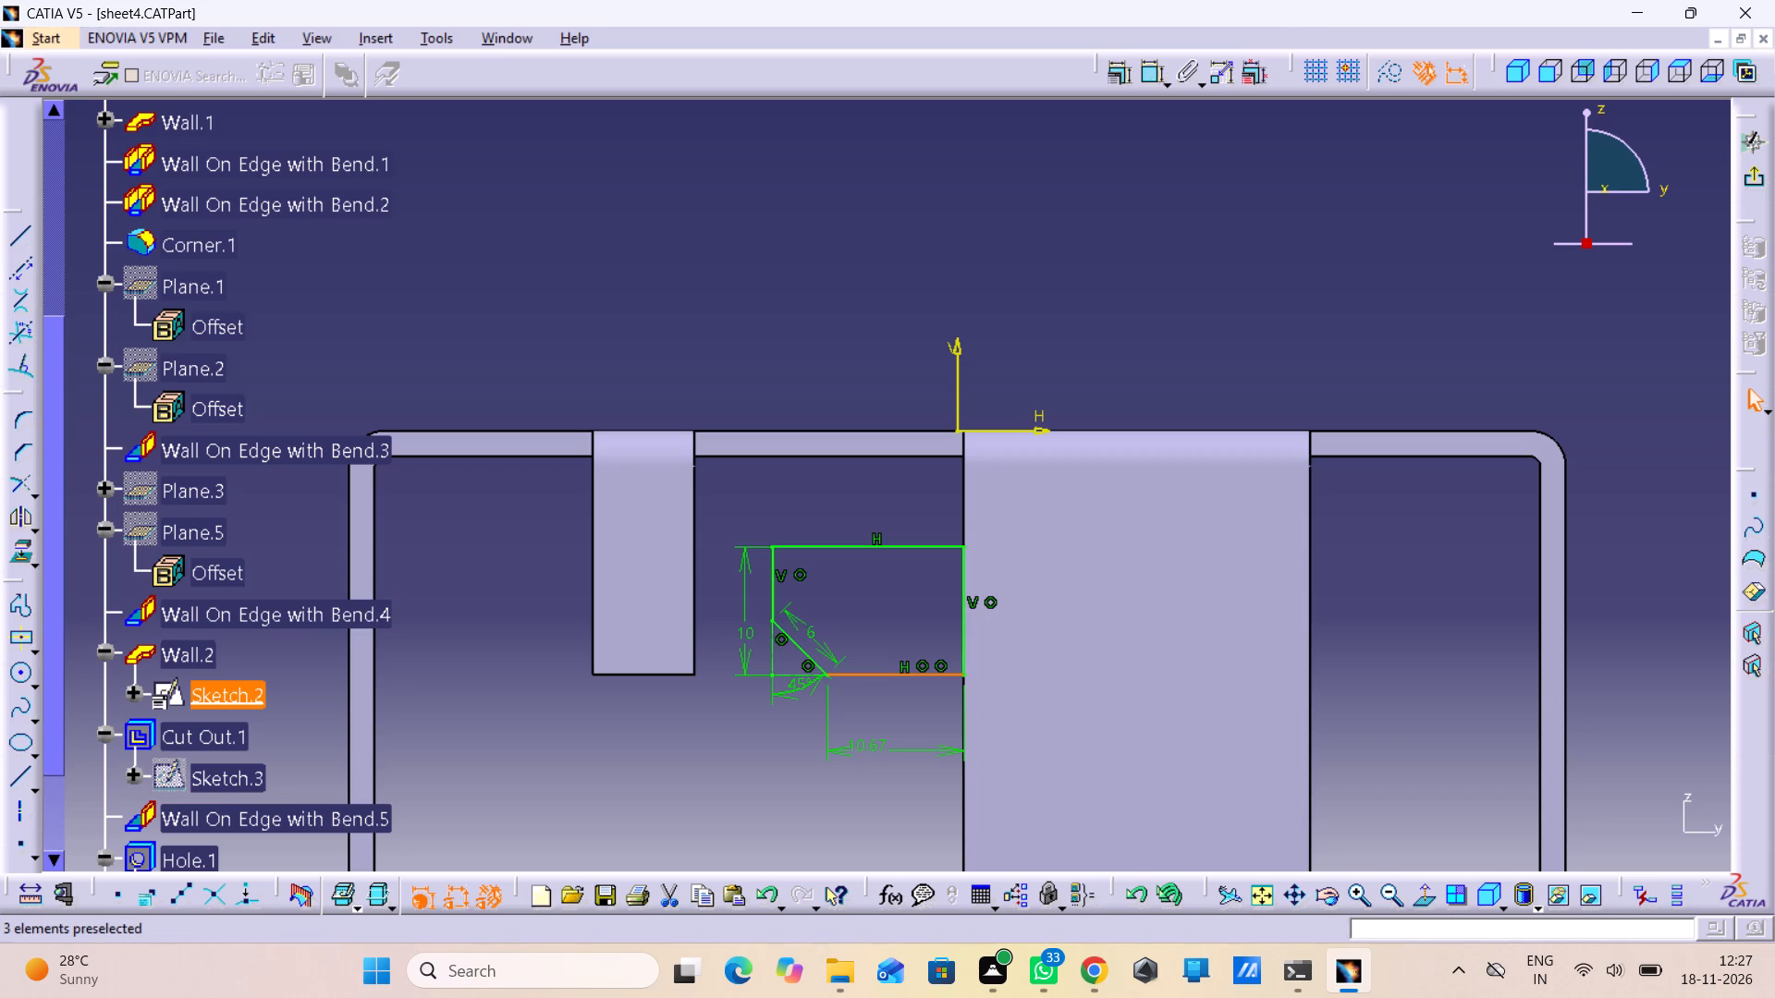
pyautogui.click(676, 678)
pyautogui.click(762, 710)
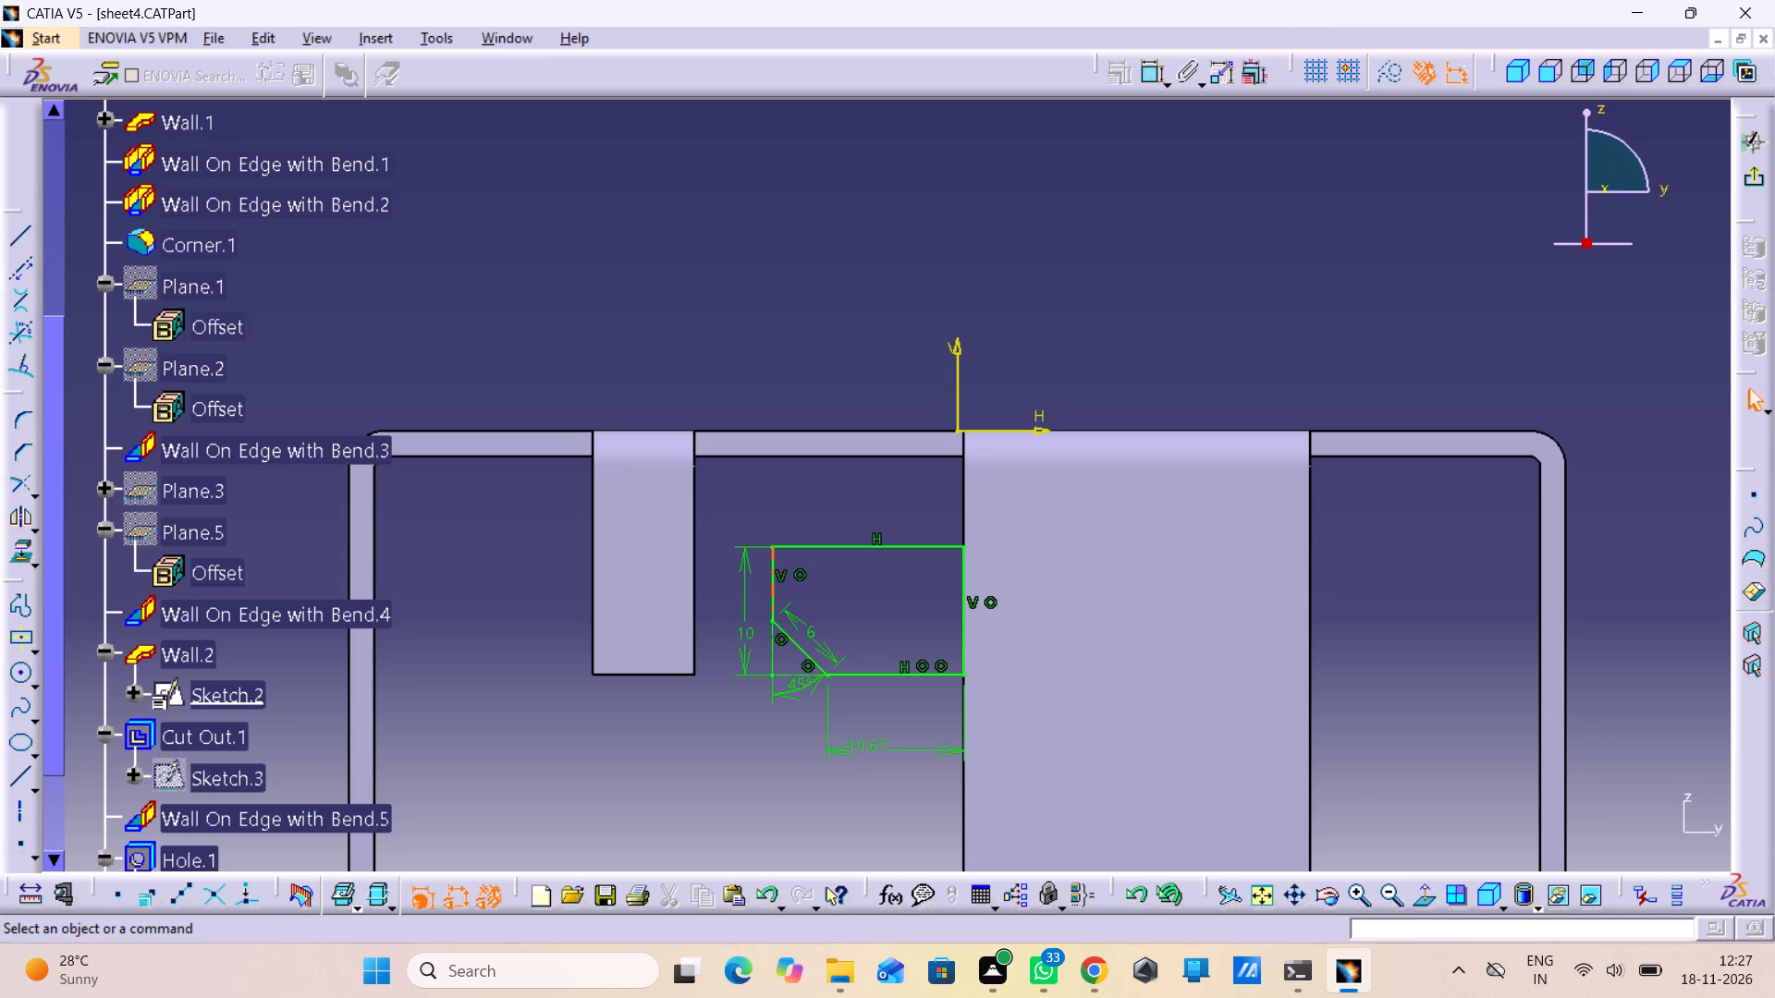
pyautogui.click(1750, 178)
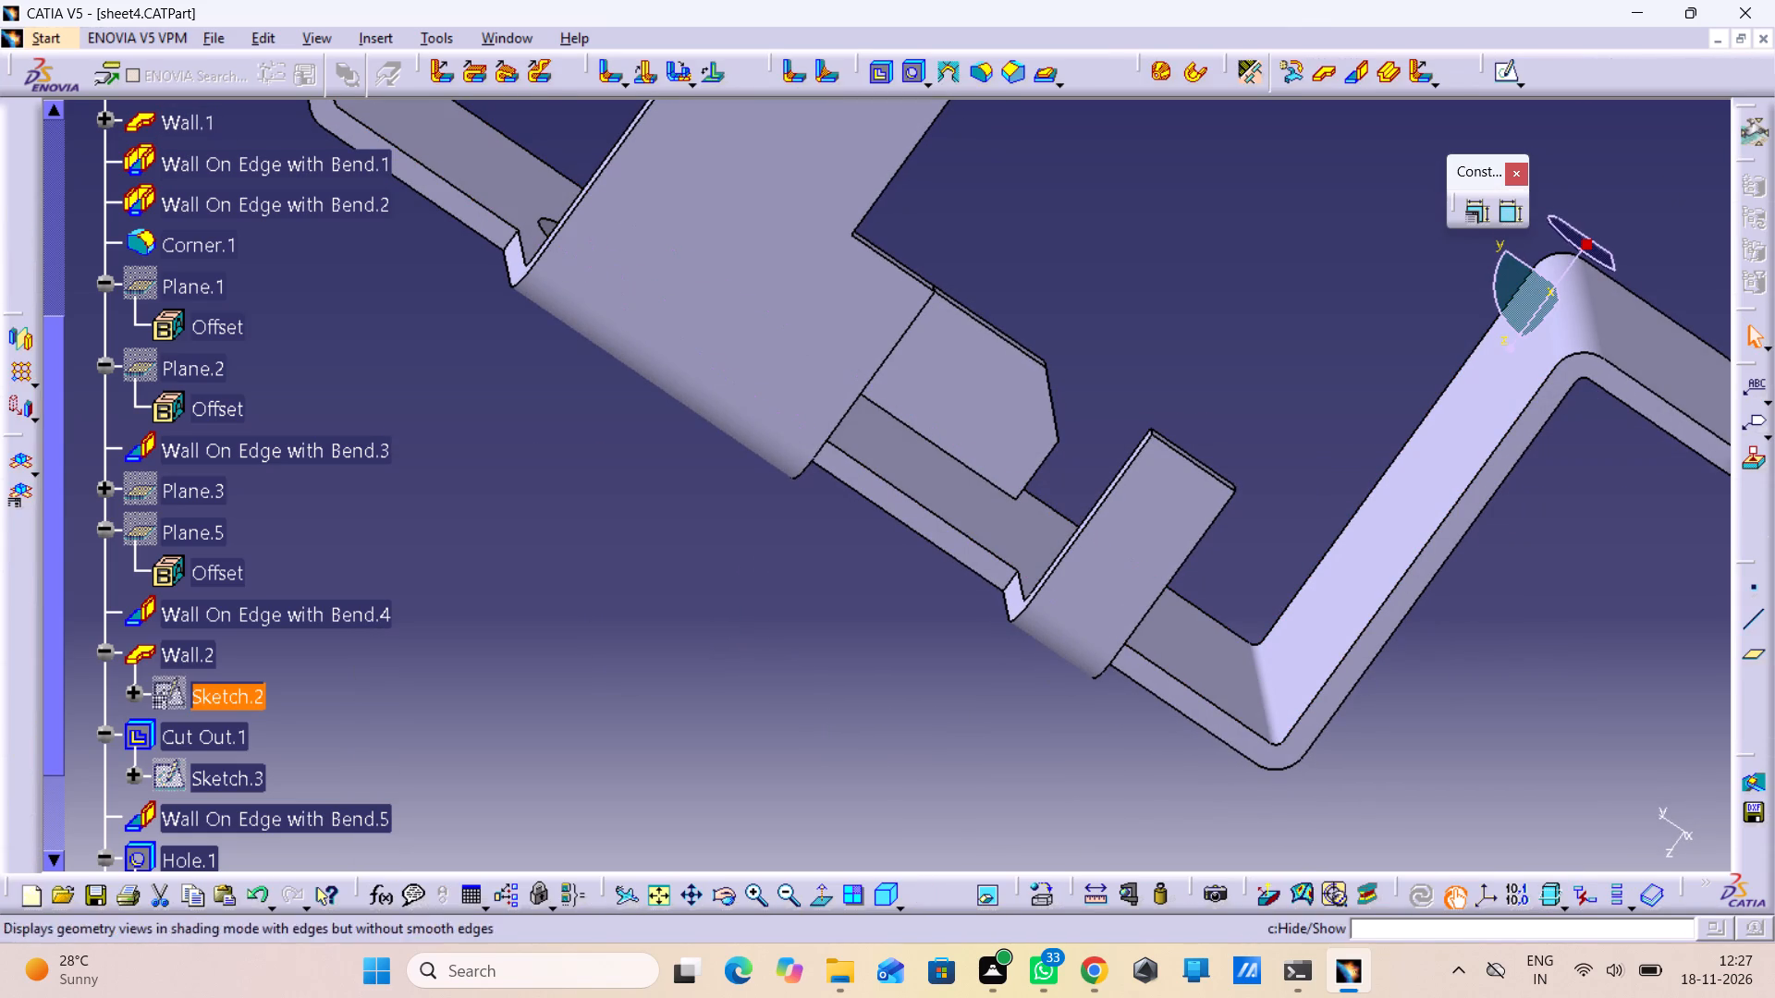
pyautogui.click(890, 905)
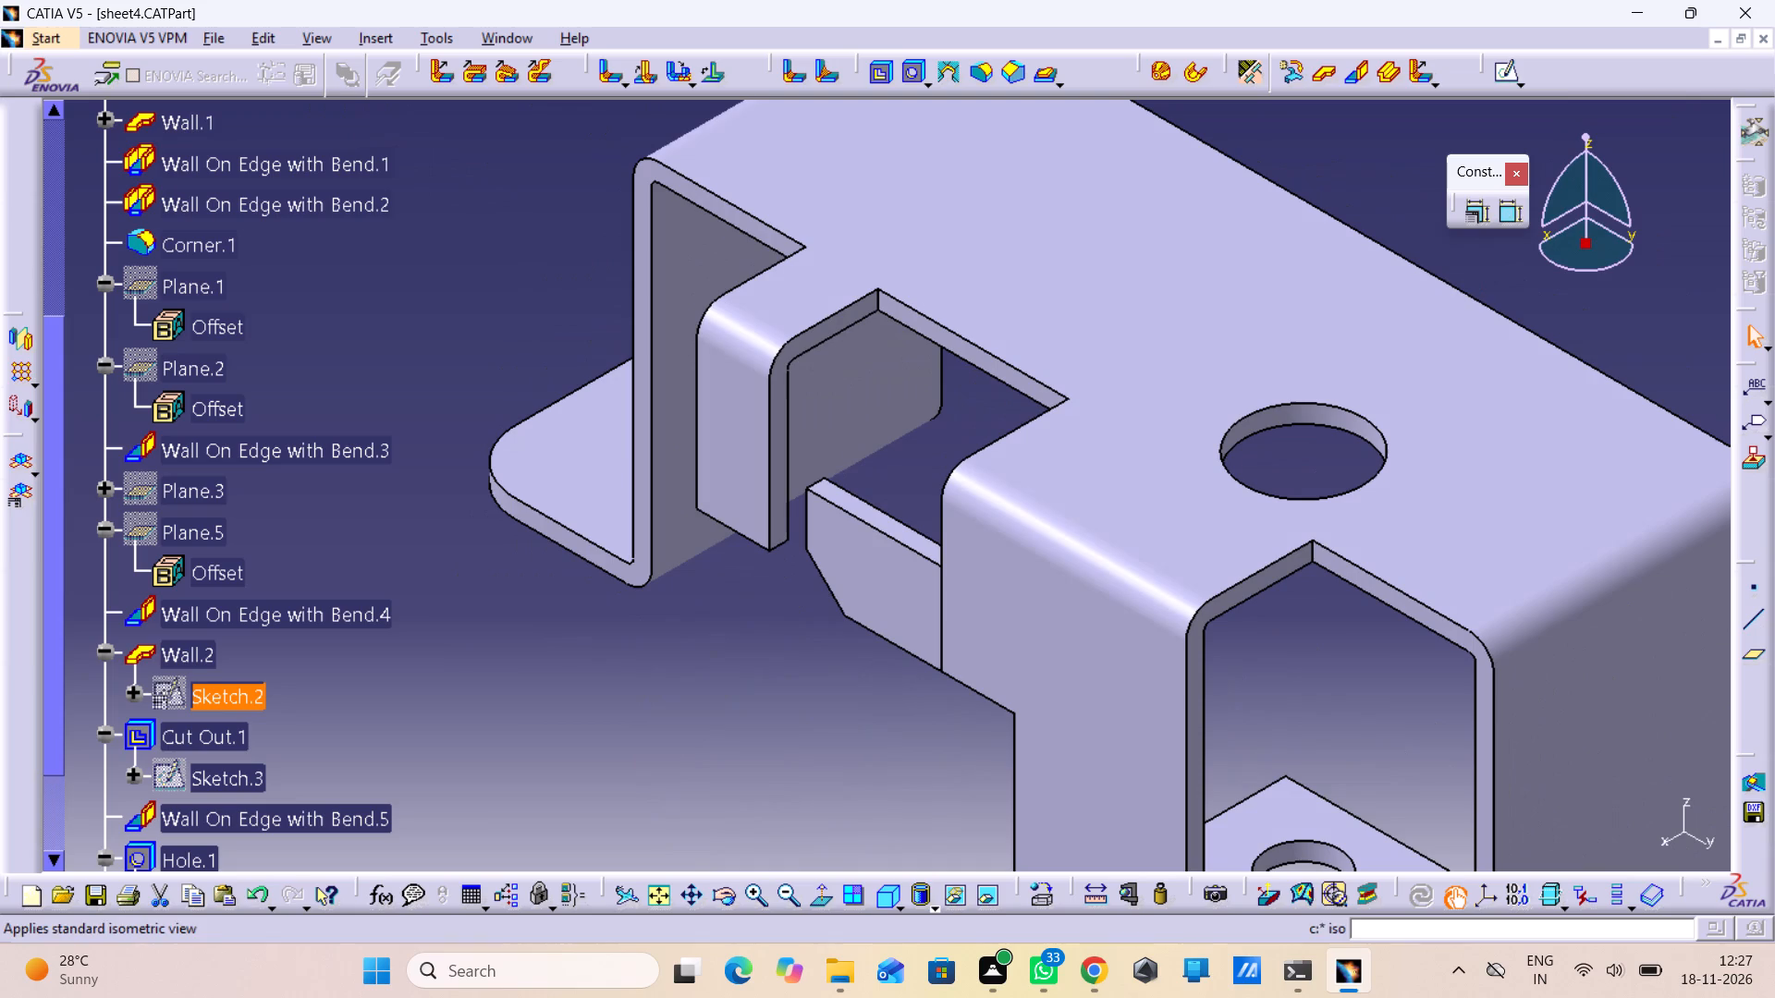
# Open Sketch.3 of Cut Out.1, examine the rectangular cut-out profile and its constraints against the neighbouring Wall.2, and exit the sketch.
pyautogui.moveTo(910, 742); pyautogui.dragTo(918, 850, button='middle')
pyautogui.rightClick(910, 740)
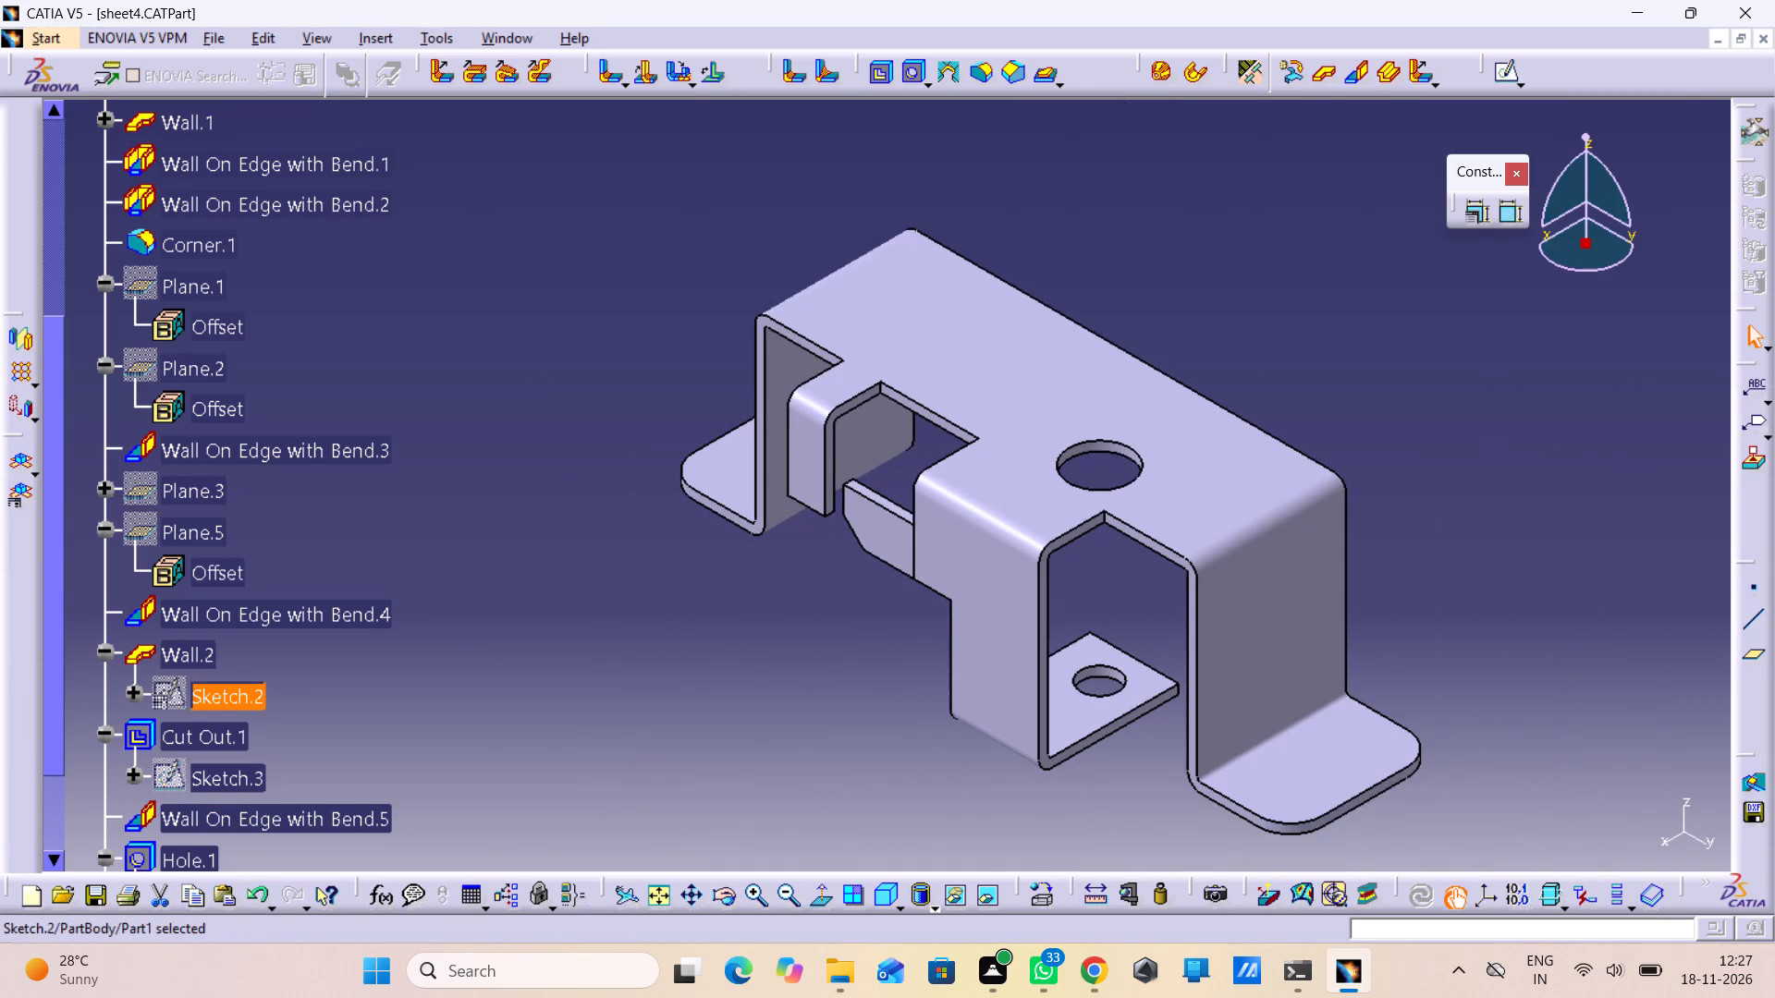
pyautogui.scroll(-1, 239, 783)
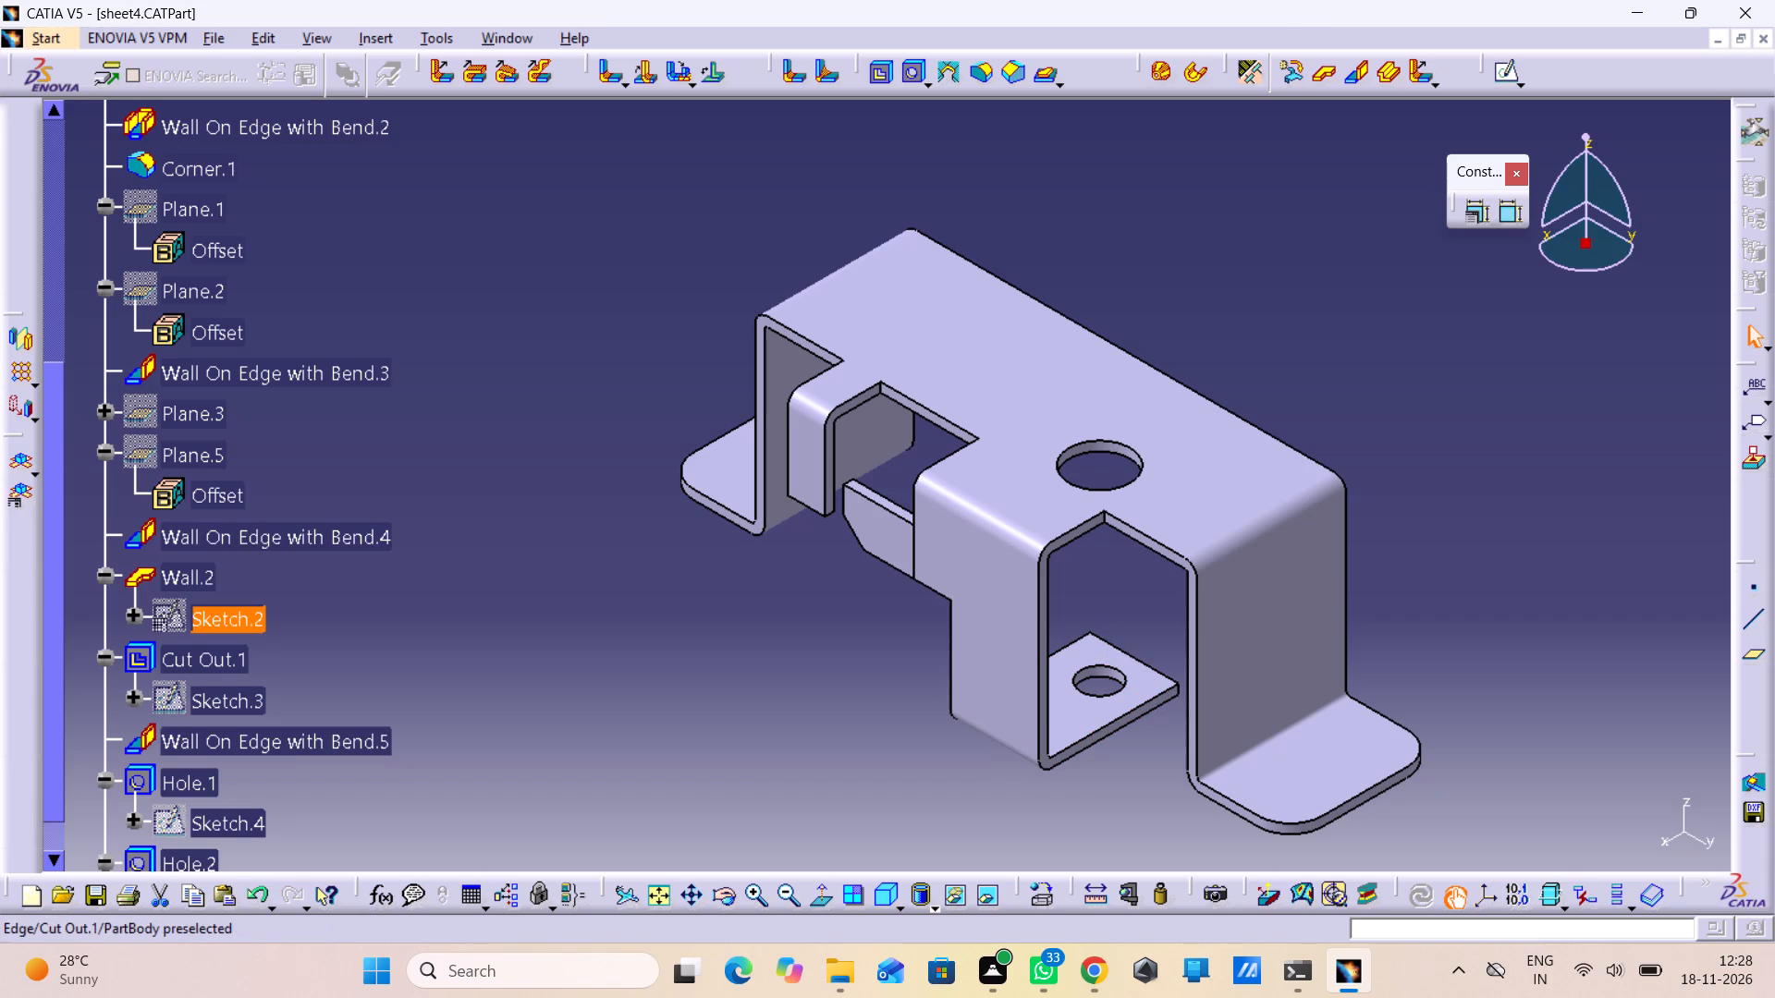
pyautogui.click(182, 587)
pyautogui.click(202, 613)
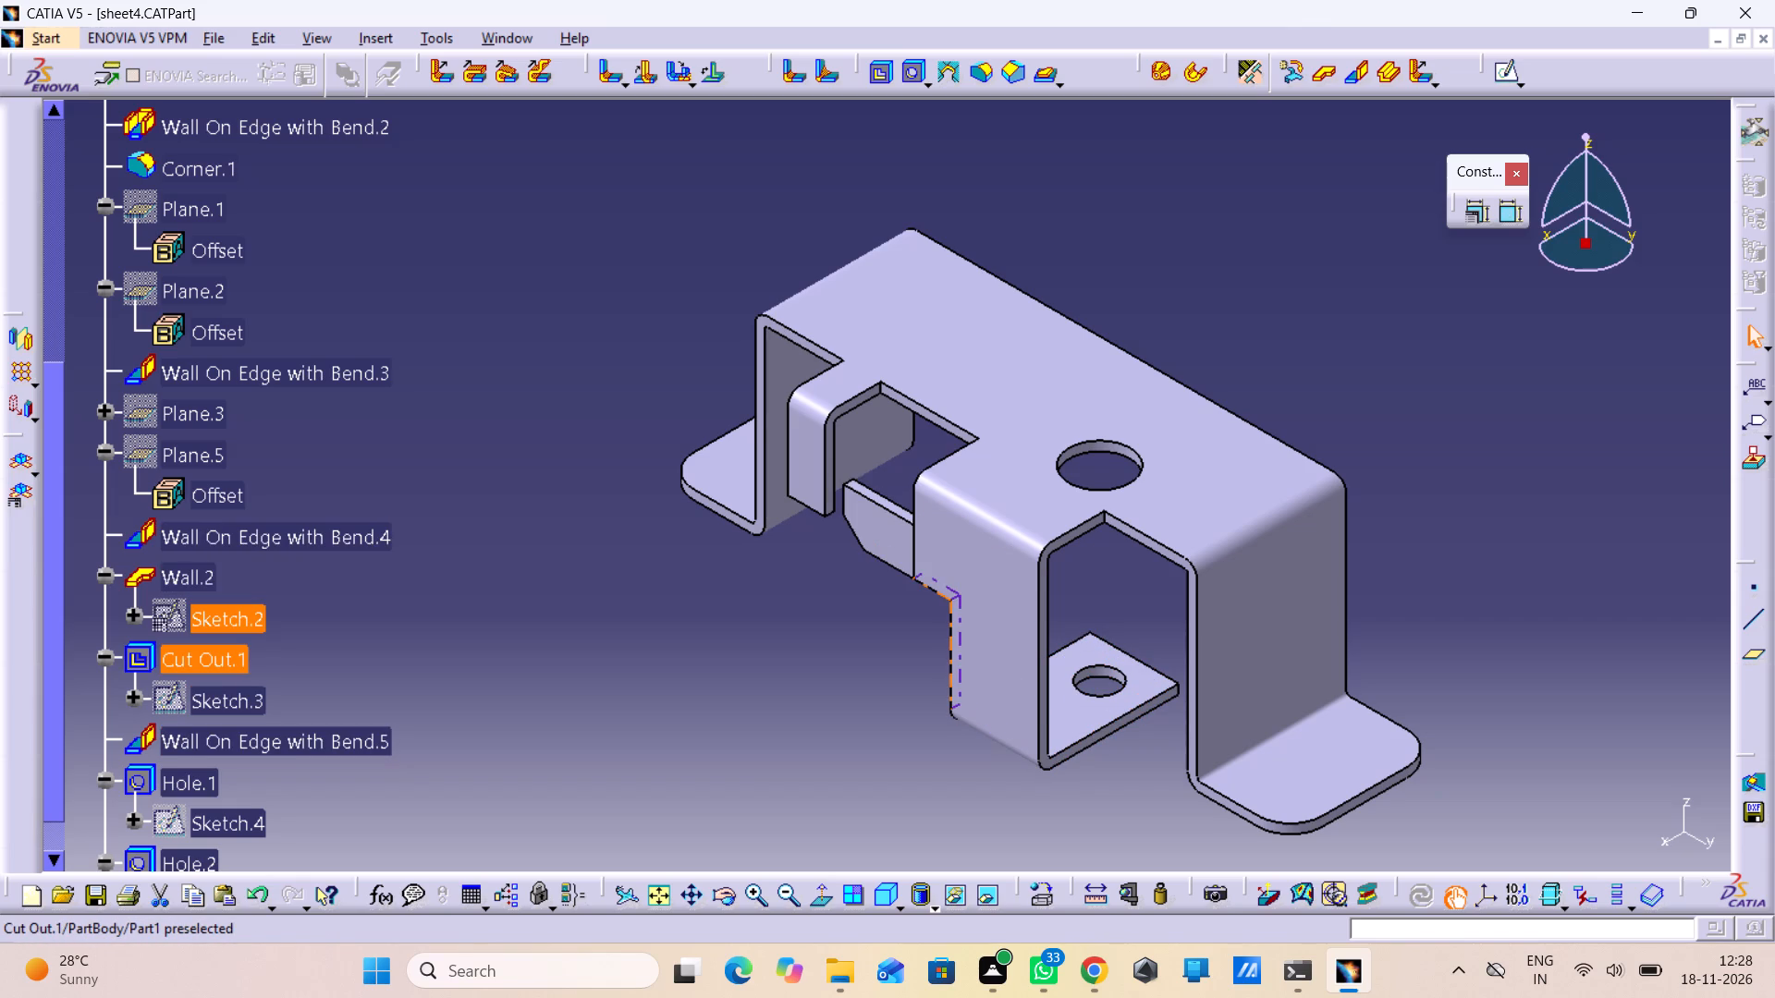
pyautogui.doubleClick(210, 706)
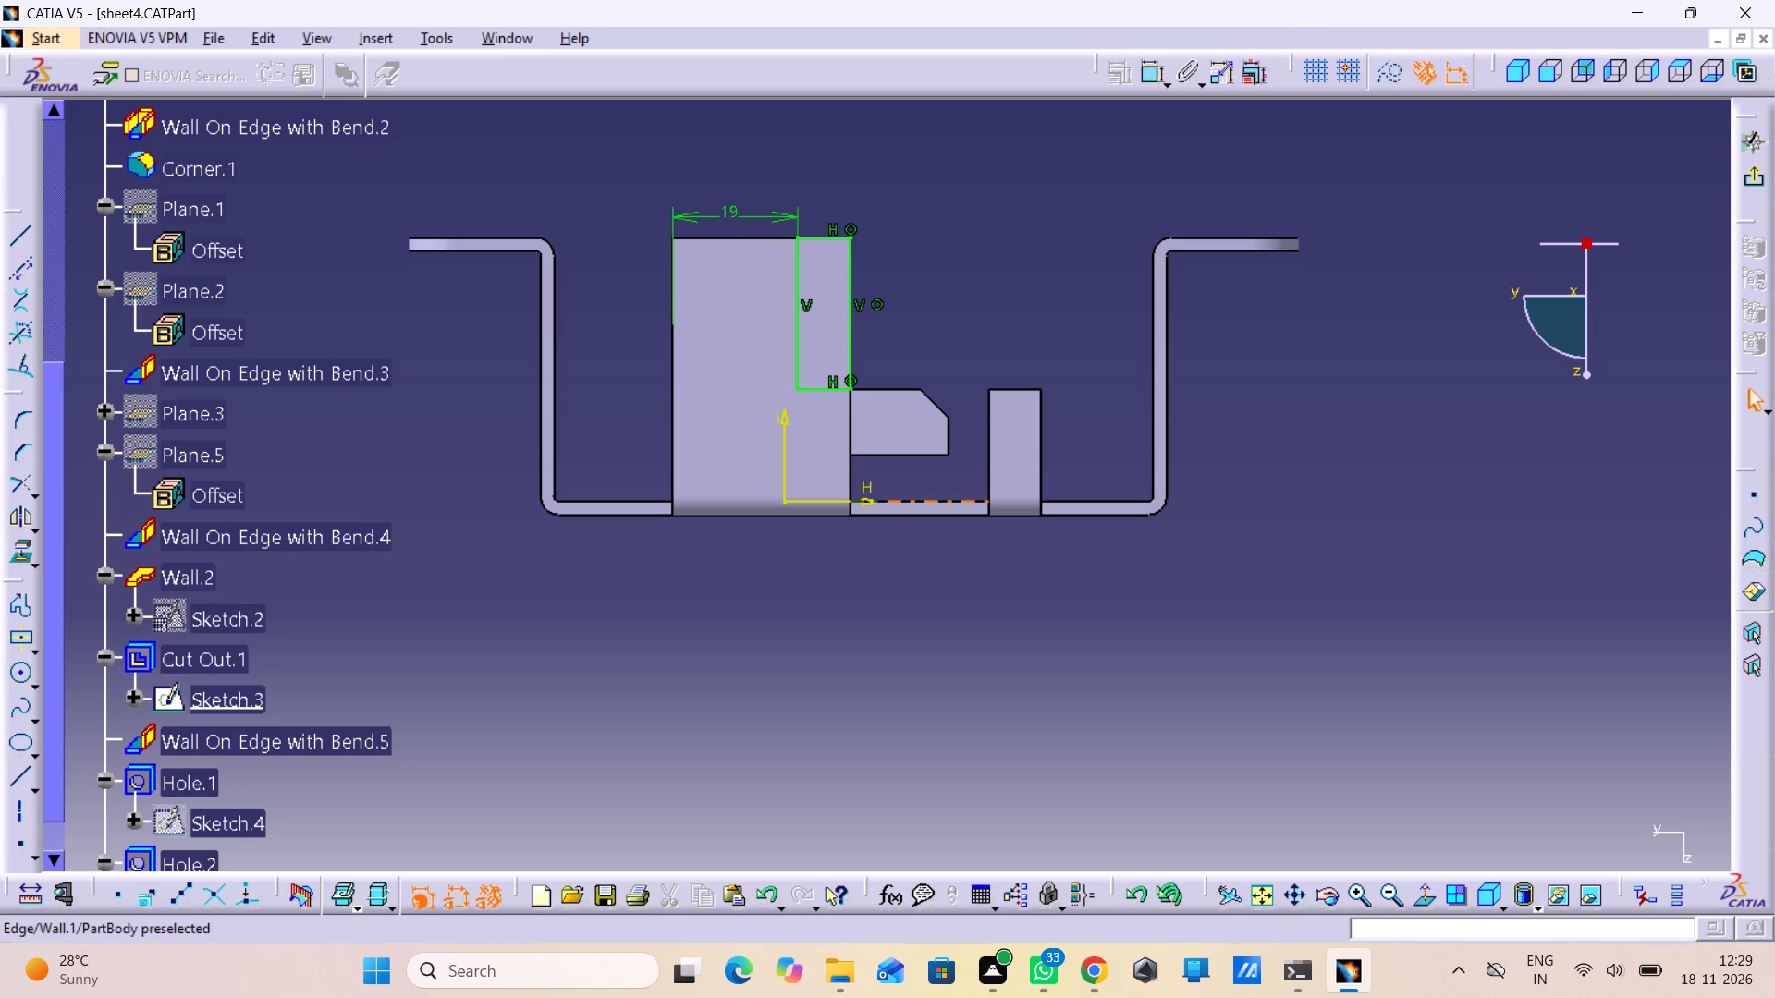
pyautogui.moveTo(796, 410); pyautogui.dragTo(604, 111, button='middle')
pyautogui.rightClick(796, 410)
pyautogui.moveTo(696, 251); pyautogui.dragTo(879, 553, button='middle')
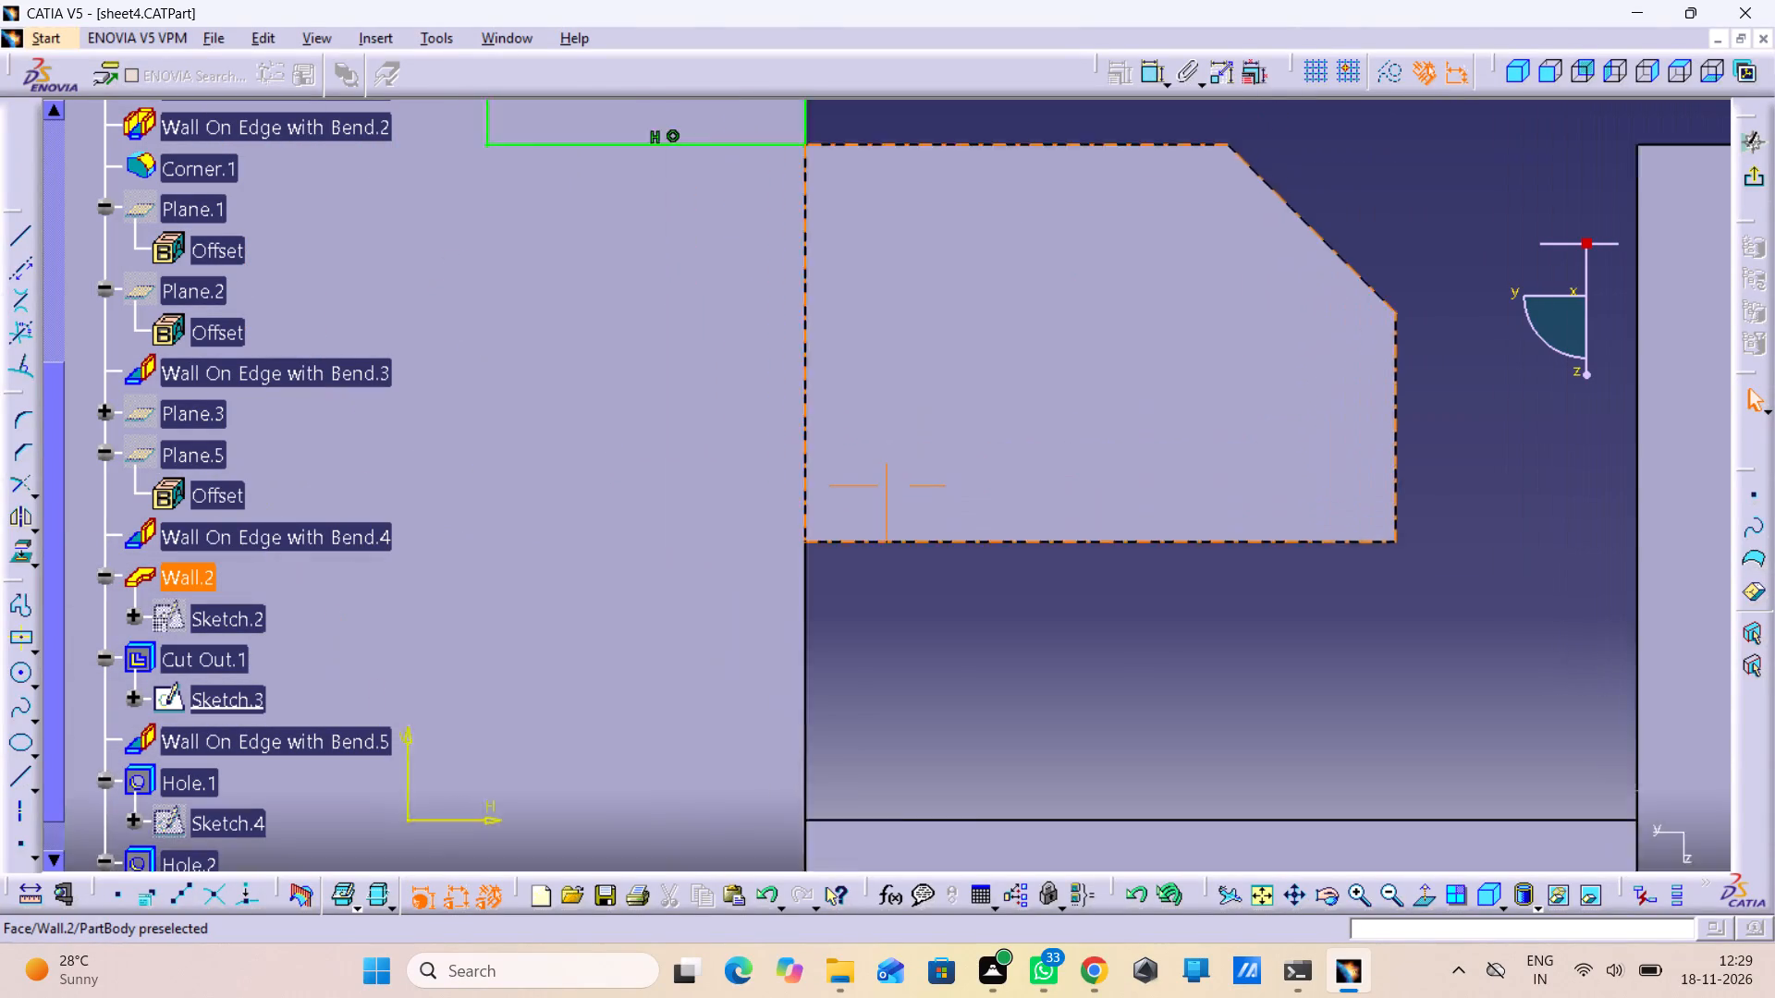
pyautogui.moveTo(879, 553); pyautogui.dragTo(1014, 824, button='middle')
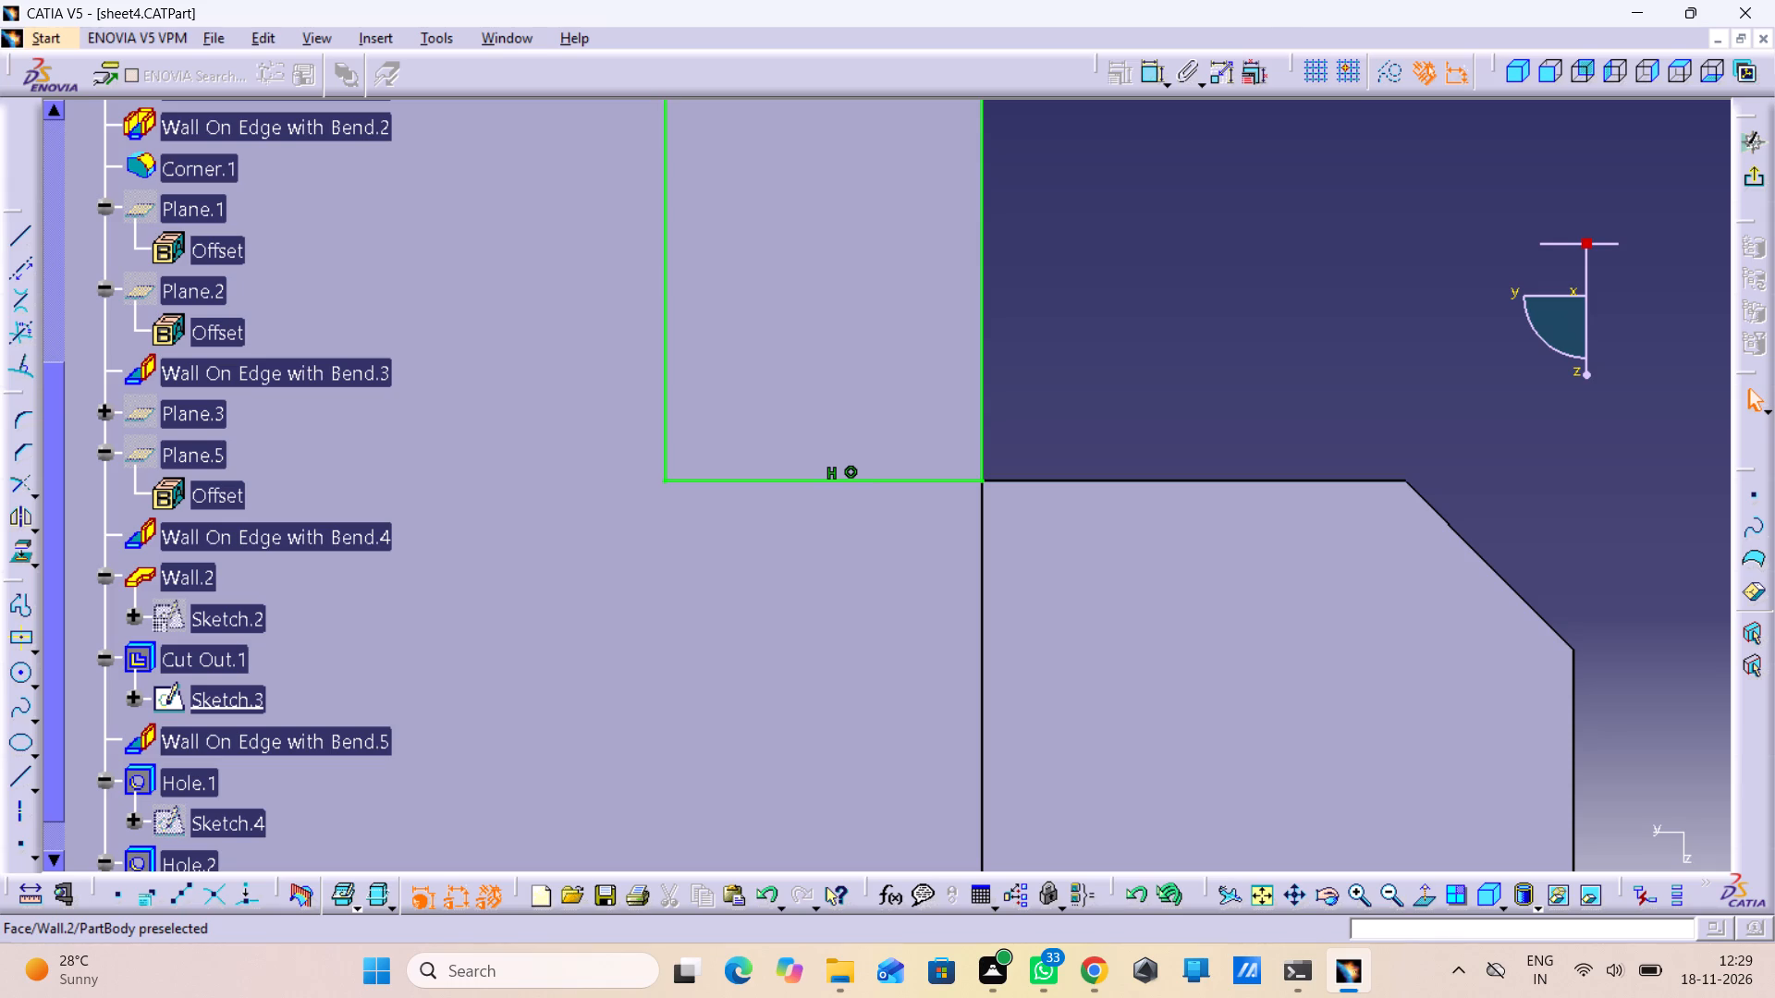
pyautogui.moveTo(1201, 359); pyautogui.dragTo(1230, 602, button='middle')
pyautogui.rightClick(1201, 359)
pyautogui.moveTo(1157, 314); pyautogui.dragTo(1147, 487, button='middle')
pyautogui.rightClick(1157, 314)
pyautogui.scroll(-1, 1164, 393)
pyautogui.scroll(3, 1171, 390)
pyautogui.moveTo(1132, 197); pyautogui.dragTo(1138, 311, button='middle')
pyautogui.moveTo(1132, 197); pyautogui.dragTo(1138, 311, button='right')
pyautogui.moveTo(1138, 313); pyautogui.dragTo(1087, 542, button='middle')
pyautogui.moveTo(1138, 313); pyautogui.dragTo(1087, 542, button='right')
pyautogui.scroll(1, 1087, 542)
pyautogui.click(1087, 542)
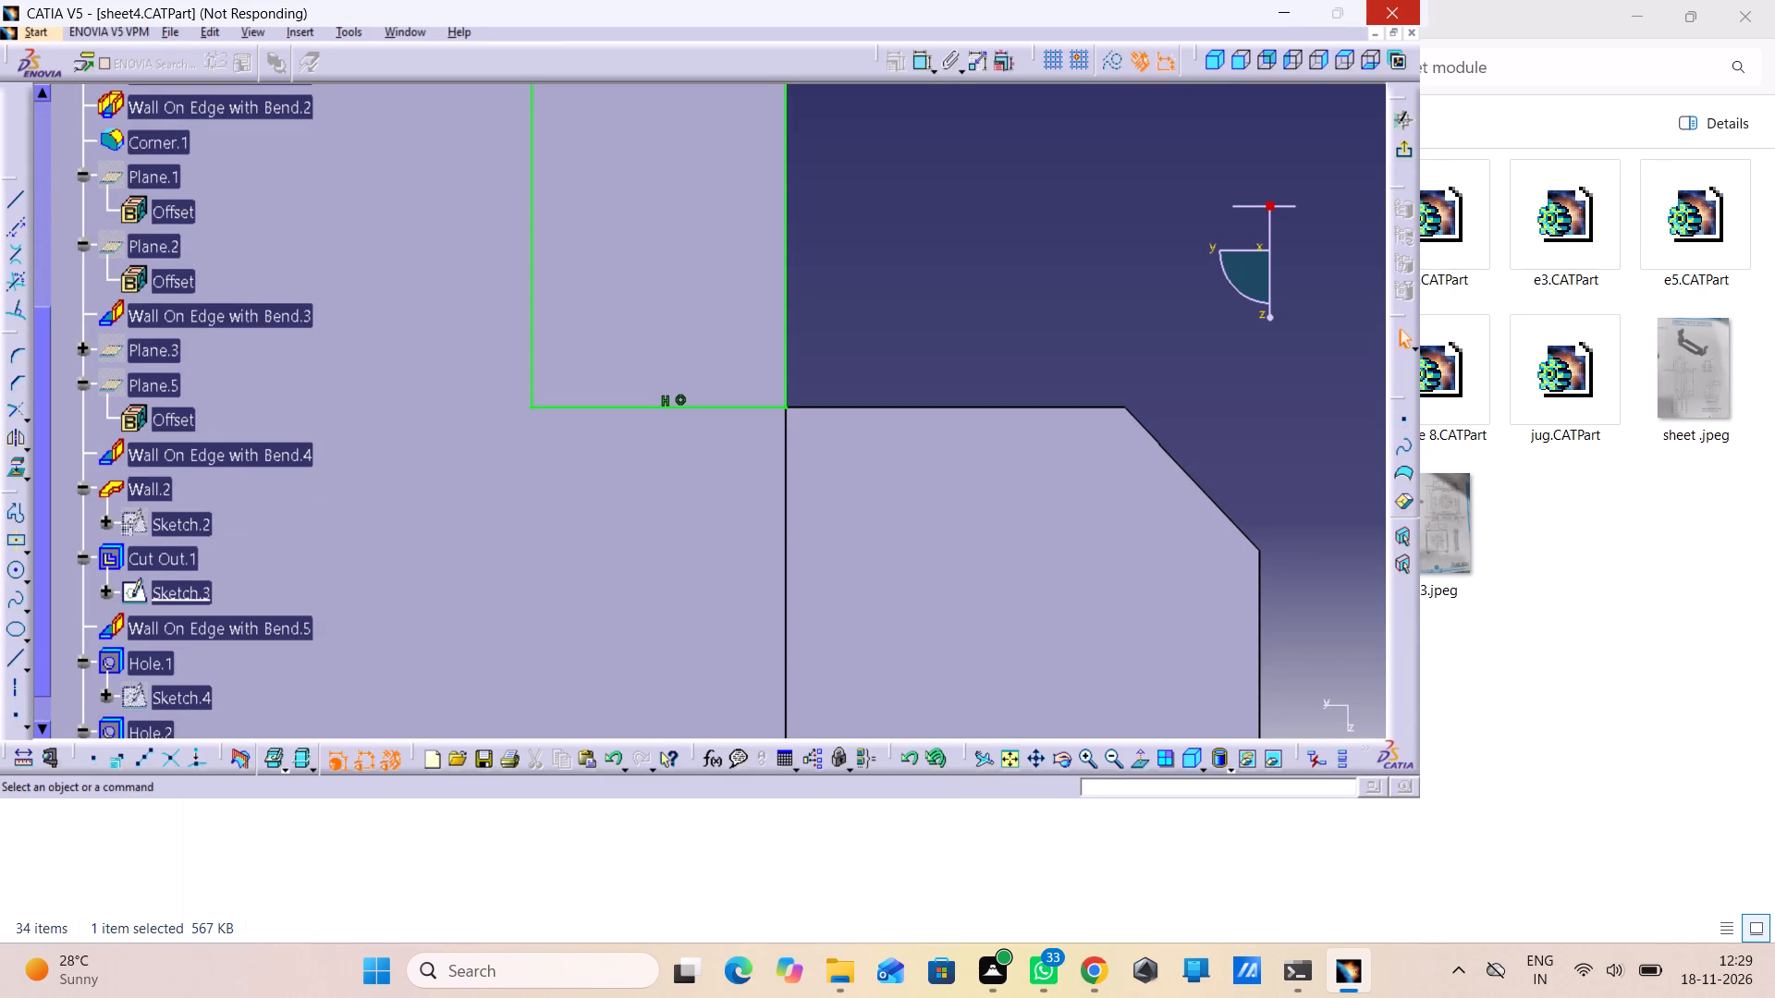
pyautogui.moveTo(1132, 420); pyautogui.dragTo(1096, 307, button='middle')
pyautogui.rightClick(1132, 420)
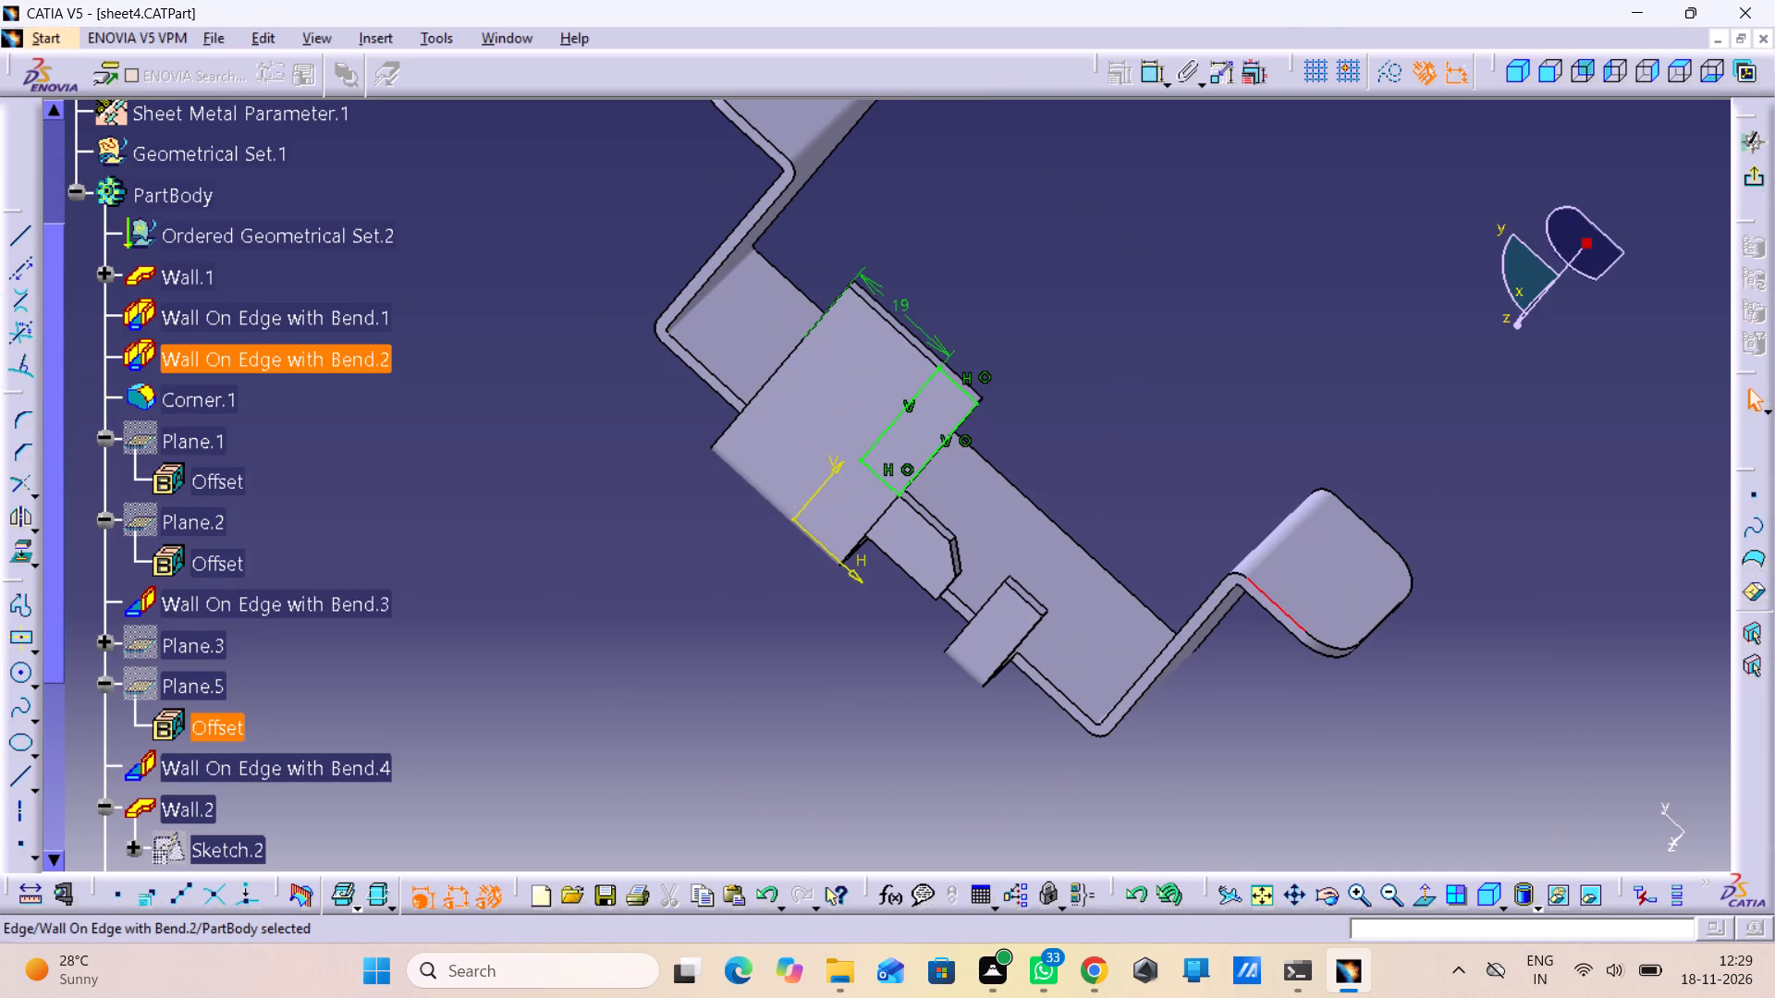
pyautogui.scroll(-1, 204, 776)
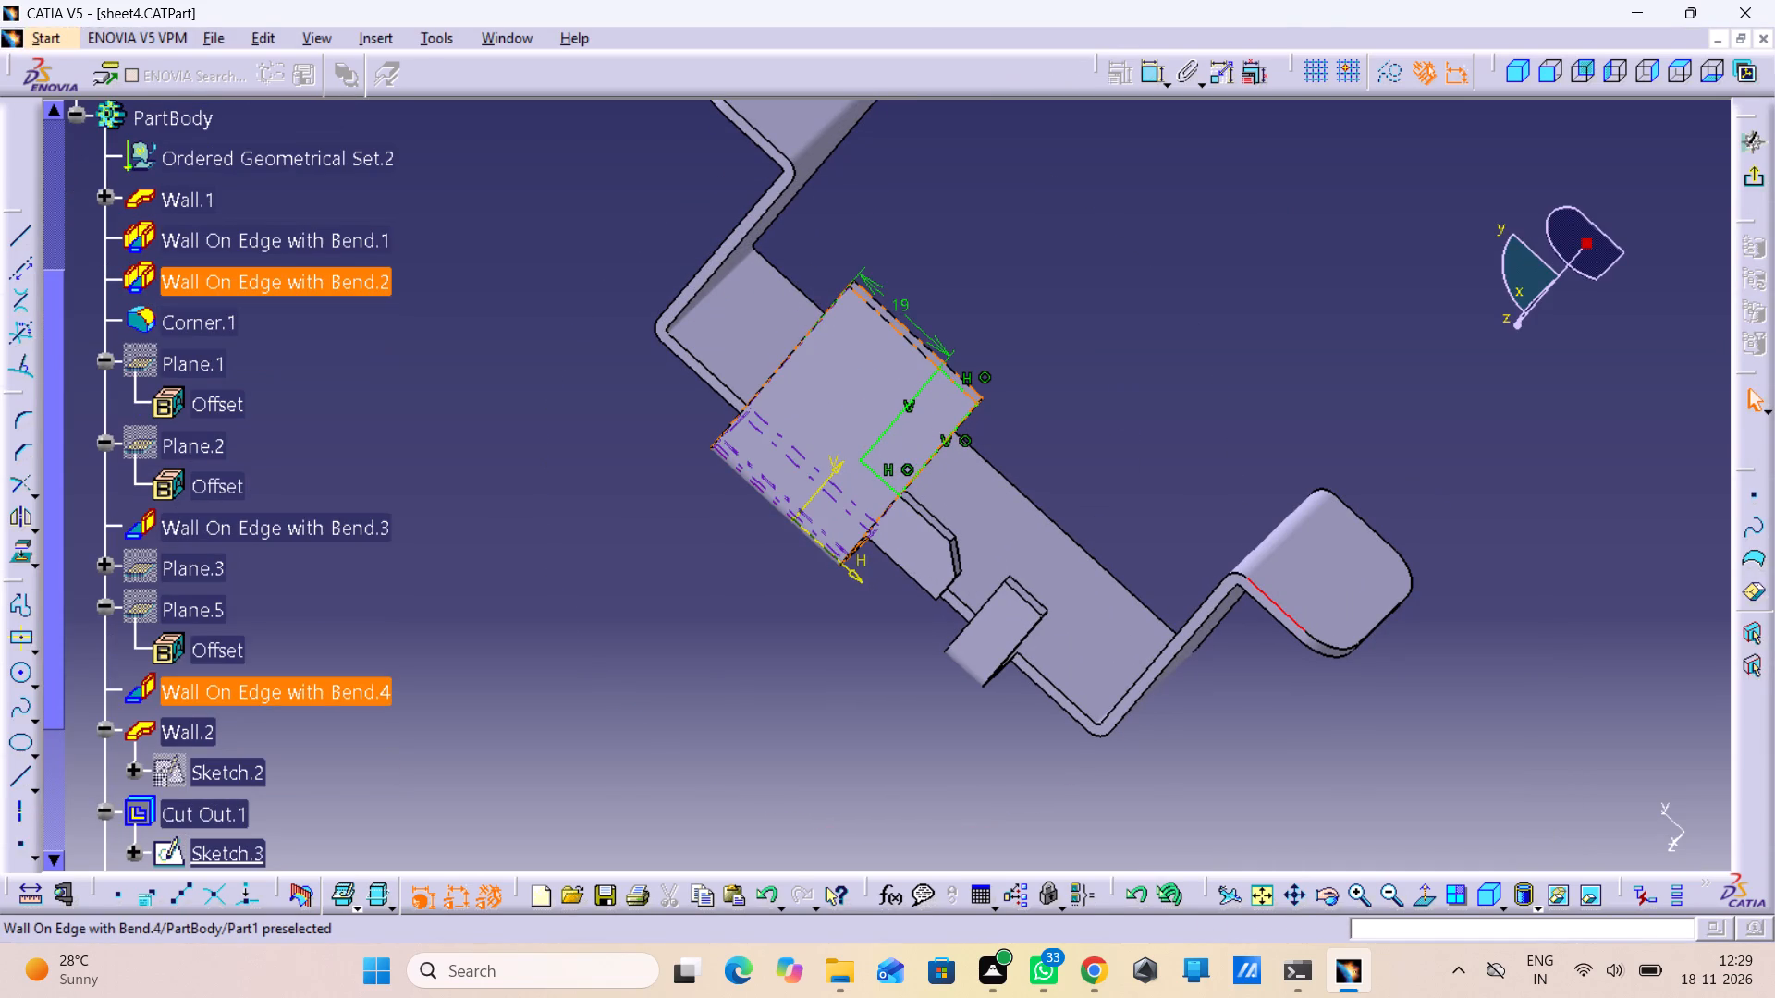
pyautogui.click(190, 812)
pyautogui.scroll(-1, 190, 812)
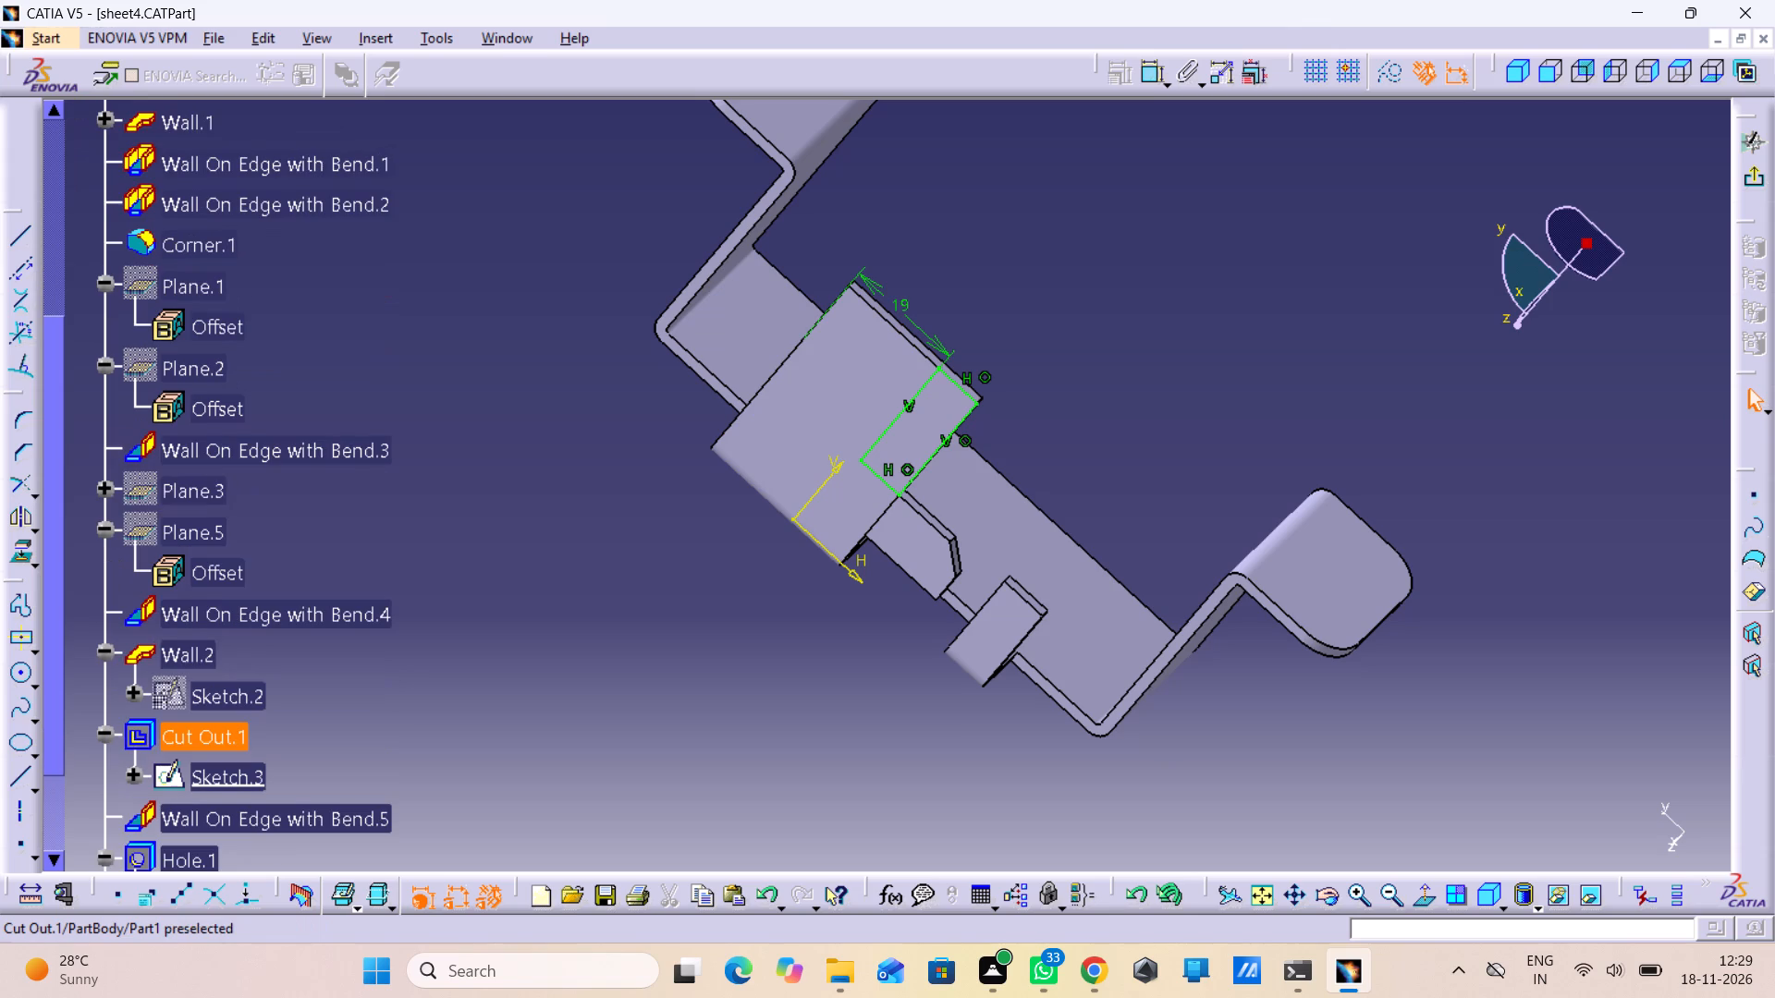
pyautogui.click(199, 775)
pyautogui.doubleClick(201, 812)
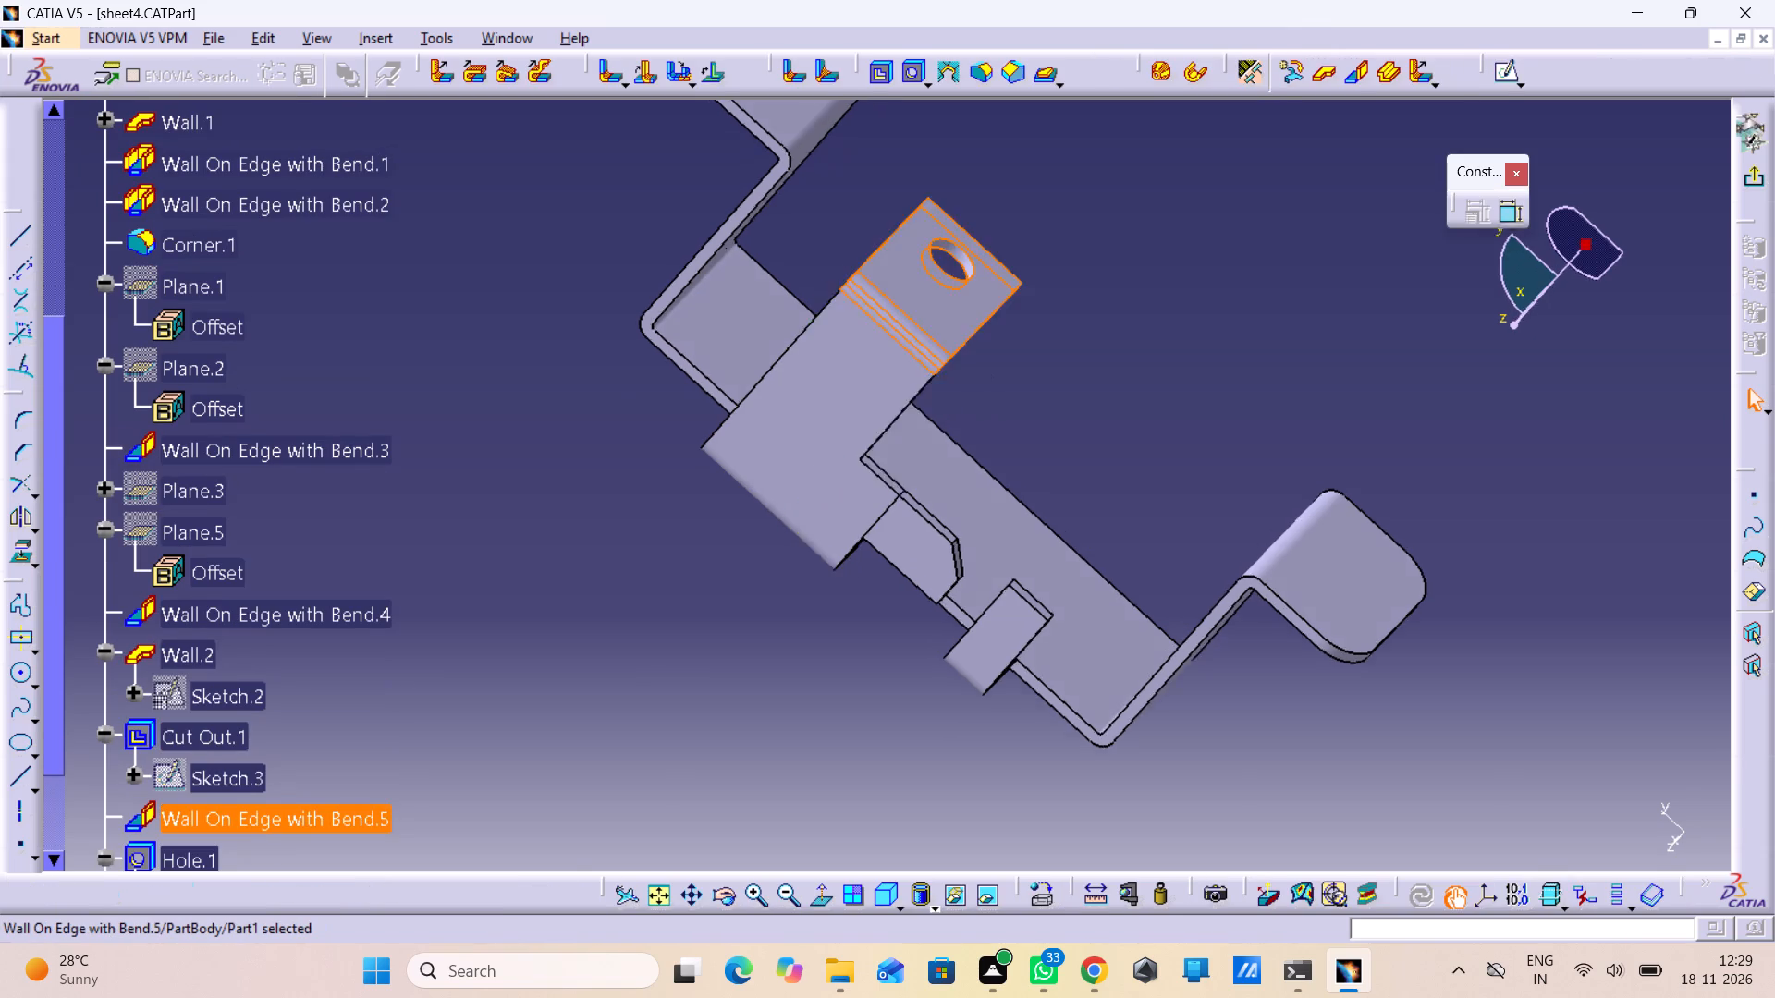
pyautogui.click(609, 615)
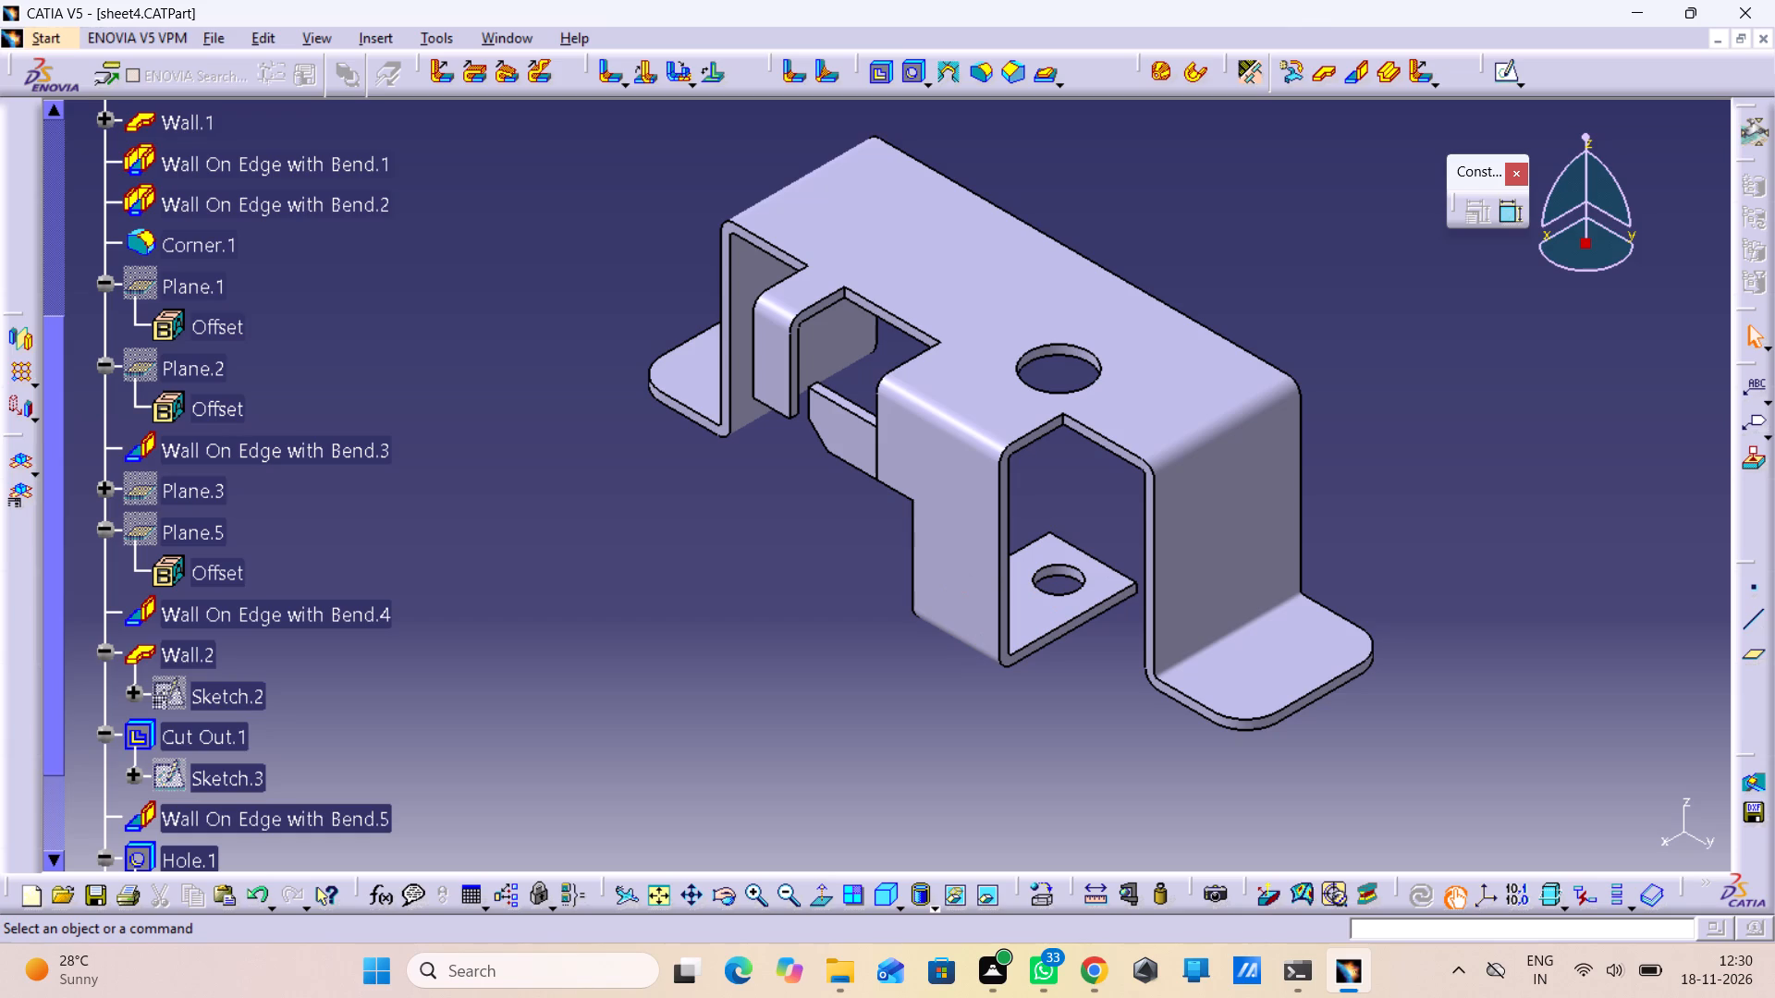
# Examine the bracket from below and from the opposite side, around the bent tab with the small hole.
pyautogui.moveTo(702, 559); pyautogui.dragTo(929, 211, button='middle')
pyautogui.scroll(1, 919, 205)
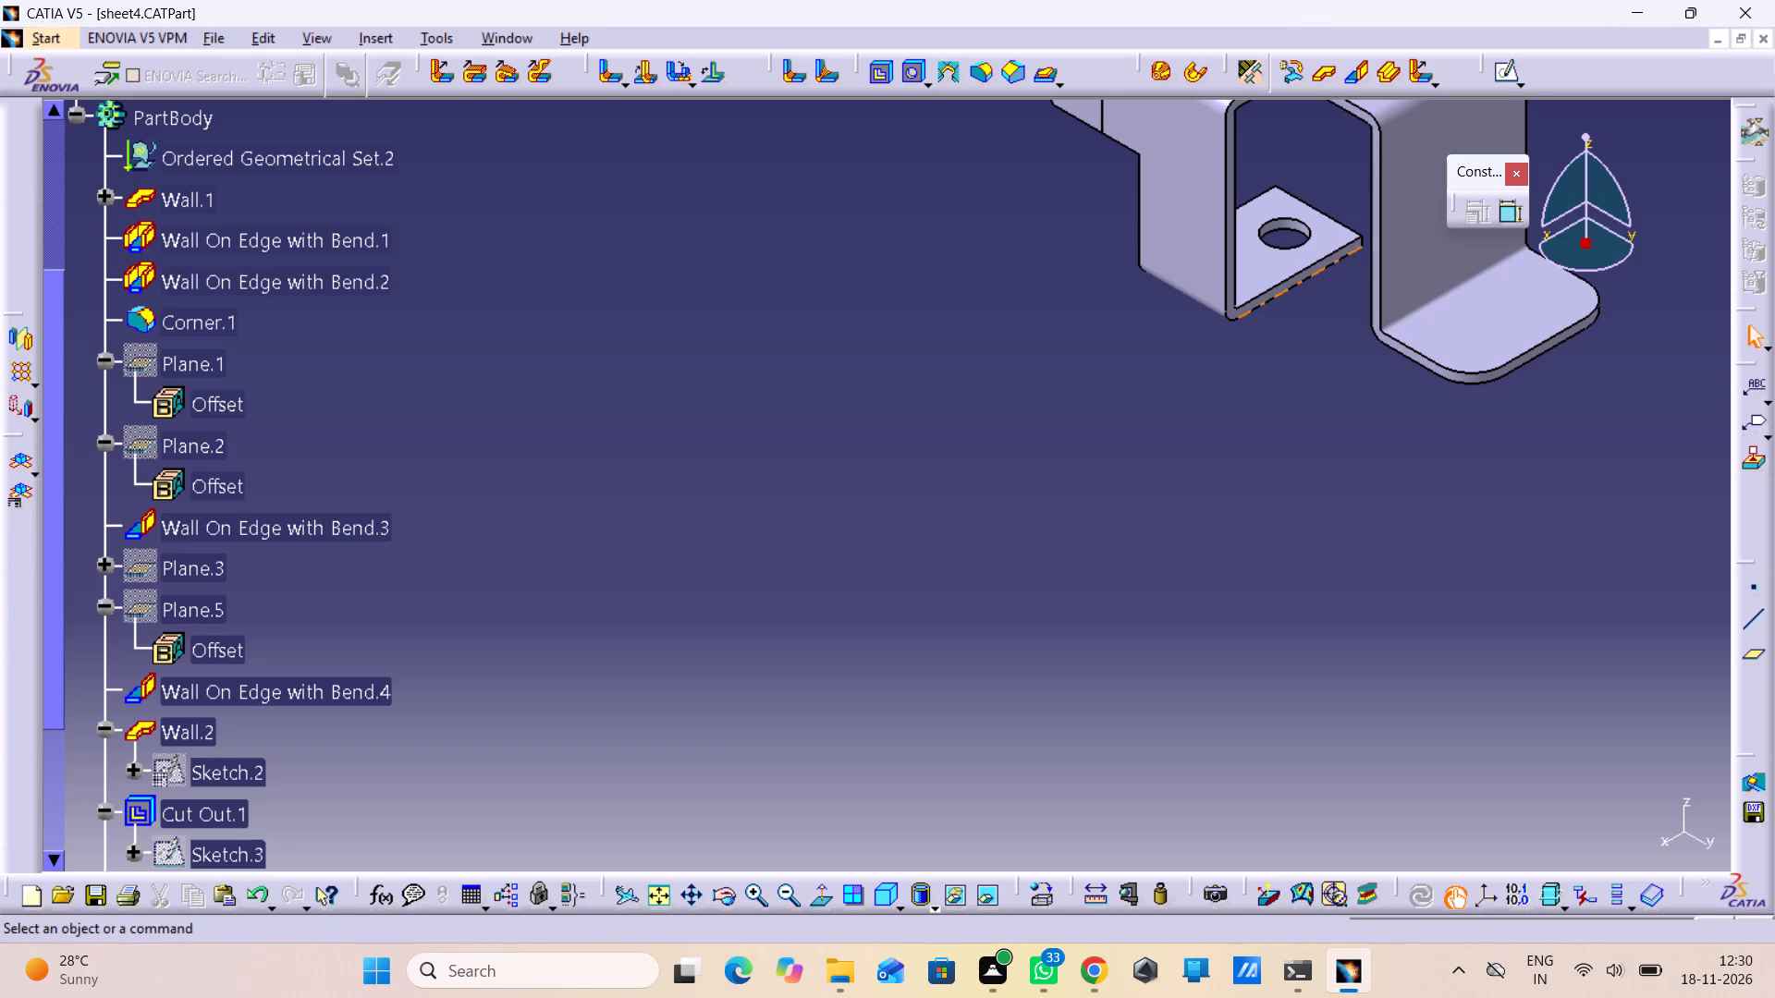
pyautogui.moveTo(1446, 492); pyautogui.dragTo(1449, 464, button='middle')
pyautogui.moveTo(1449, 476); pyautogui.dragTo(1196, 723, button='right')
pyautogui.moveTo(1449, 464); pyautogui.dragTo(1196, 723, button='middle')
pyautogui.moveTo(1169, 696); pyautogui.dragTo(604, 591, button='middle')
pyautogui.moveTo(1169, 696); pyautogui.dragTo(604, 591, button='right')
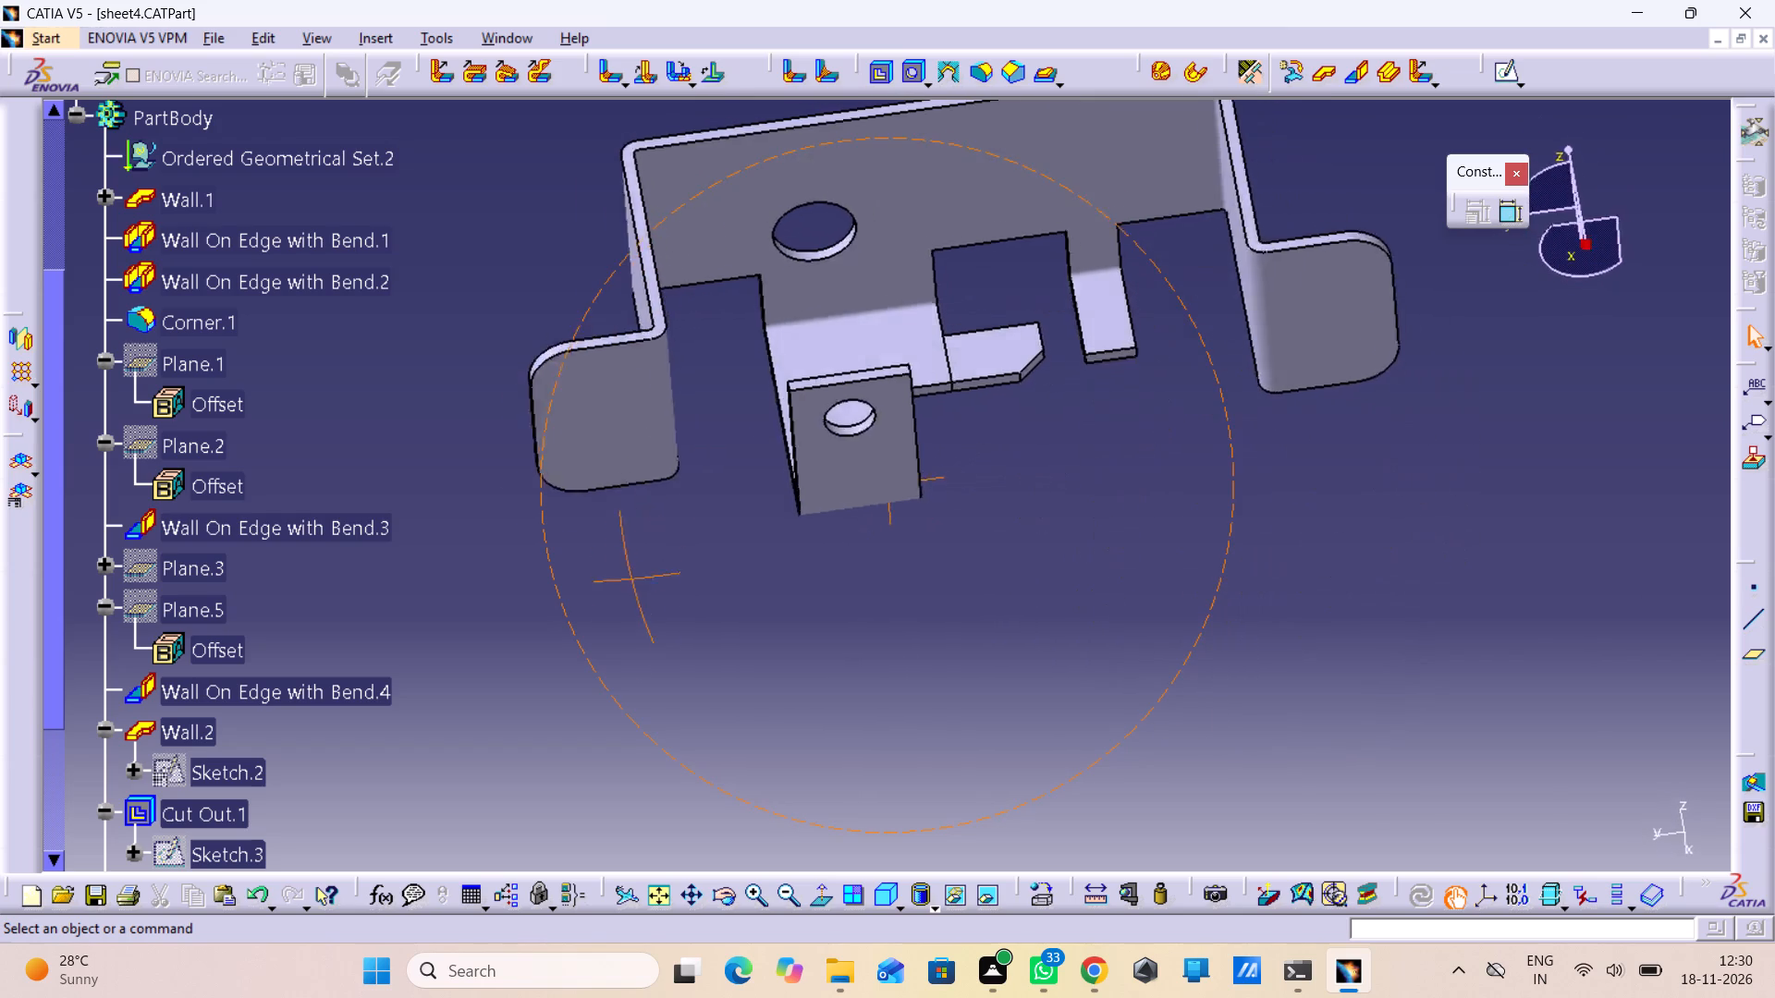
pyautogui.moveTo(604, 591); pyautogui.dragTo(572, 620, button='right')
pyautogui.moveTo(604, 591); pyautogui.dragTo(572, 620, button='middle')
pyautogui.moveTo(1009, 246); pyautogui.dragTo(1021, 553, button='middle')
pyautogui.moveTo(1011, 246); pyautogui.dragTo(1021, 553, button='right')
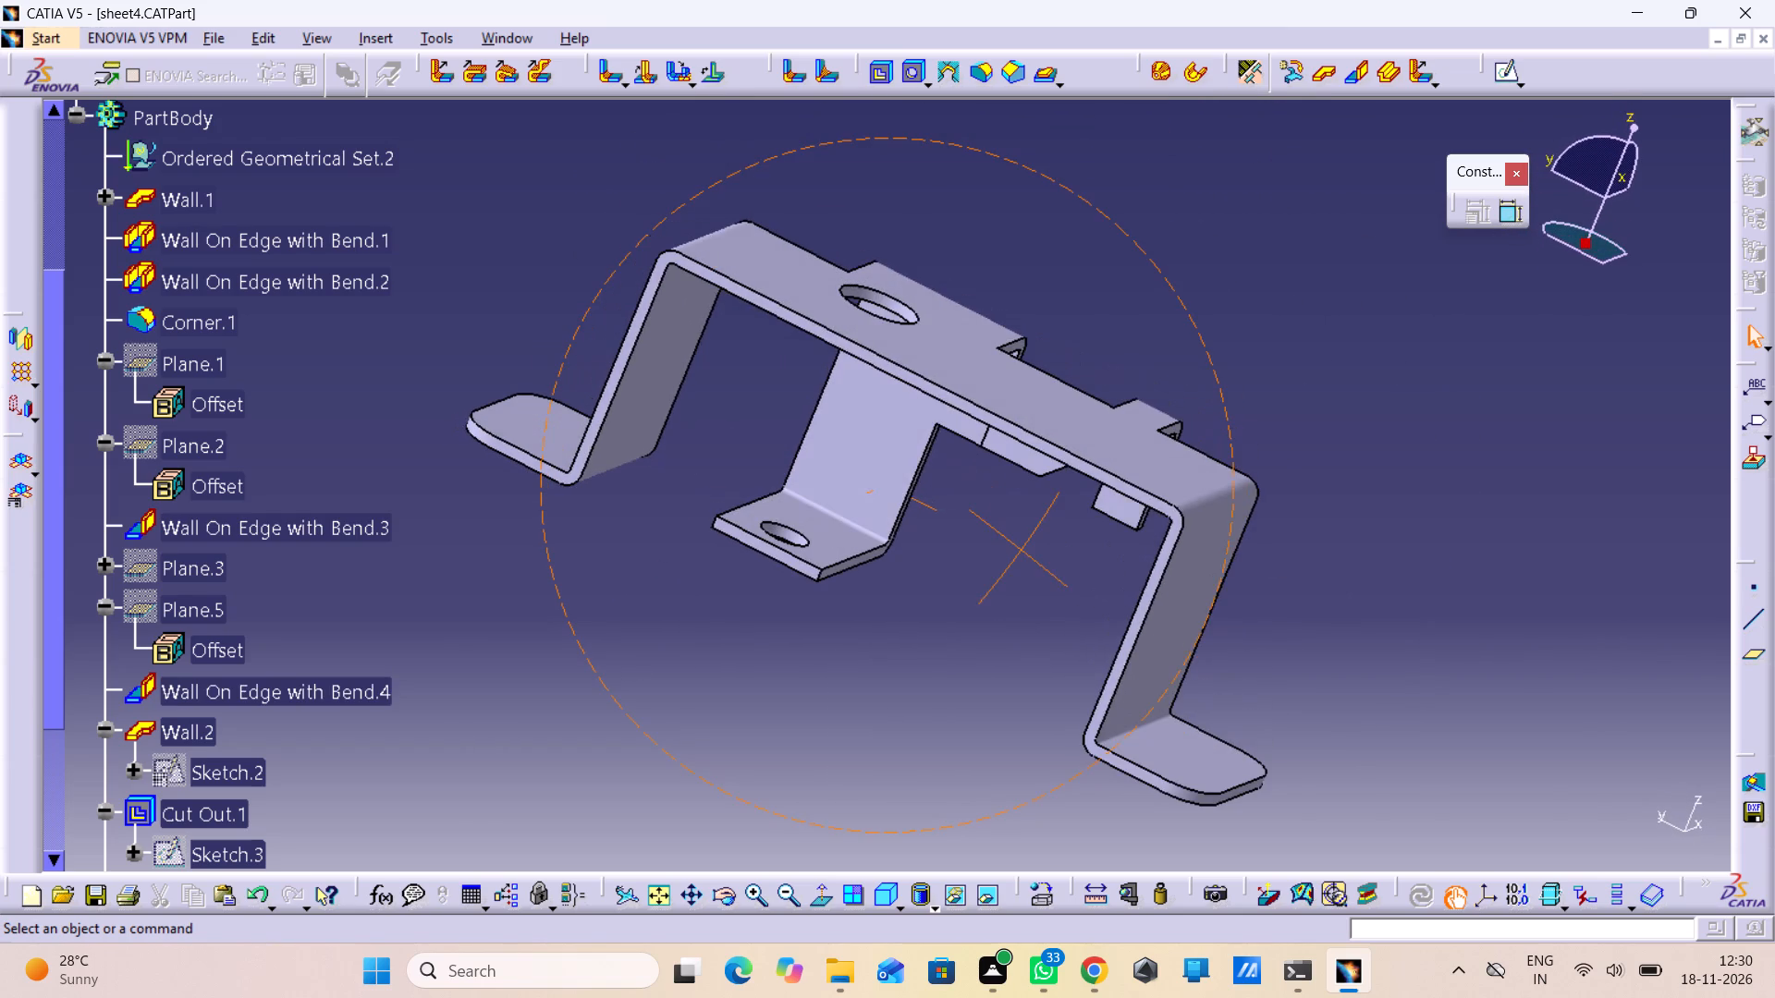
pyautogui.moveTo(1021, 553); pyautogui.dragTo(1016, 551, button='middle')
pyautogui.moveTo(1021, 553); pyautogui.dragTo(958, 559, button='right')
pyautogui.moveTo(991, 633); pyautogui.dragTo(1006, 640, button='right')
pyautogui.moveTo(992, 636); pyautogui.dragTo(1086, 556, button='middle')
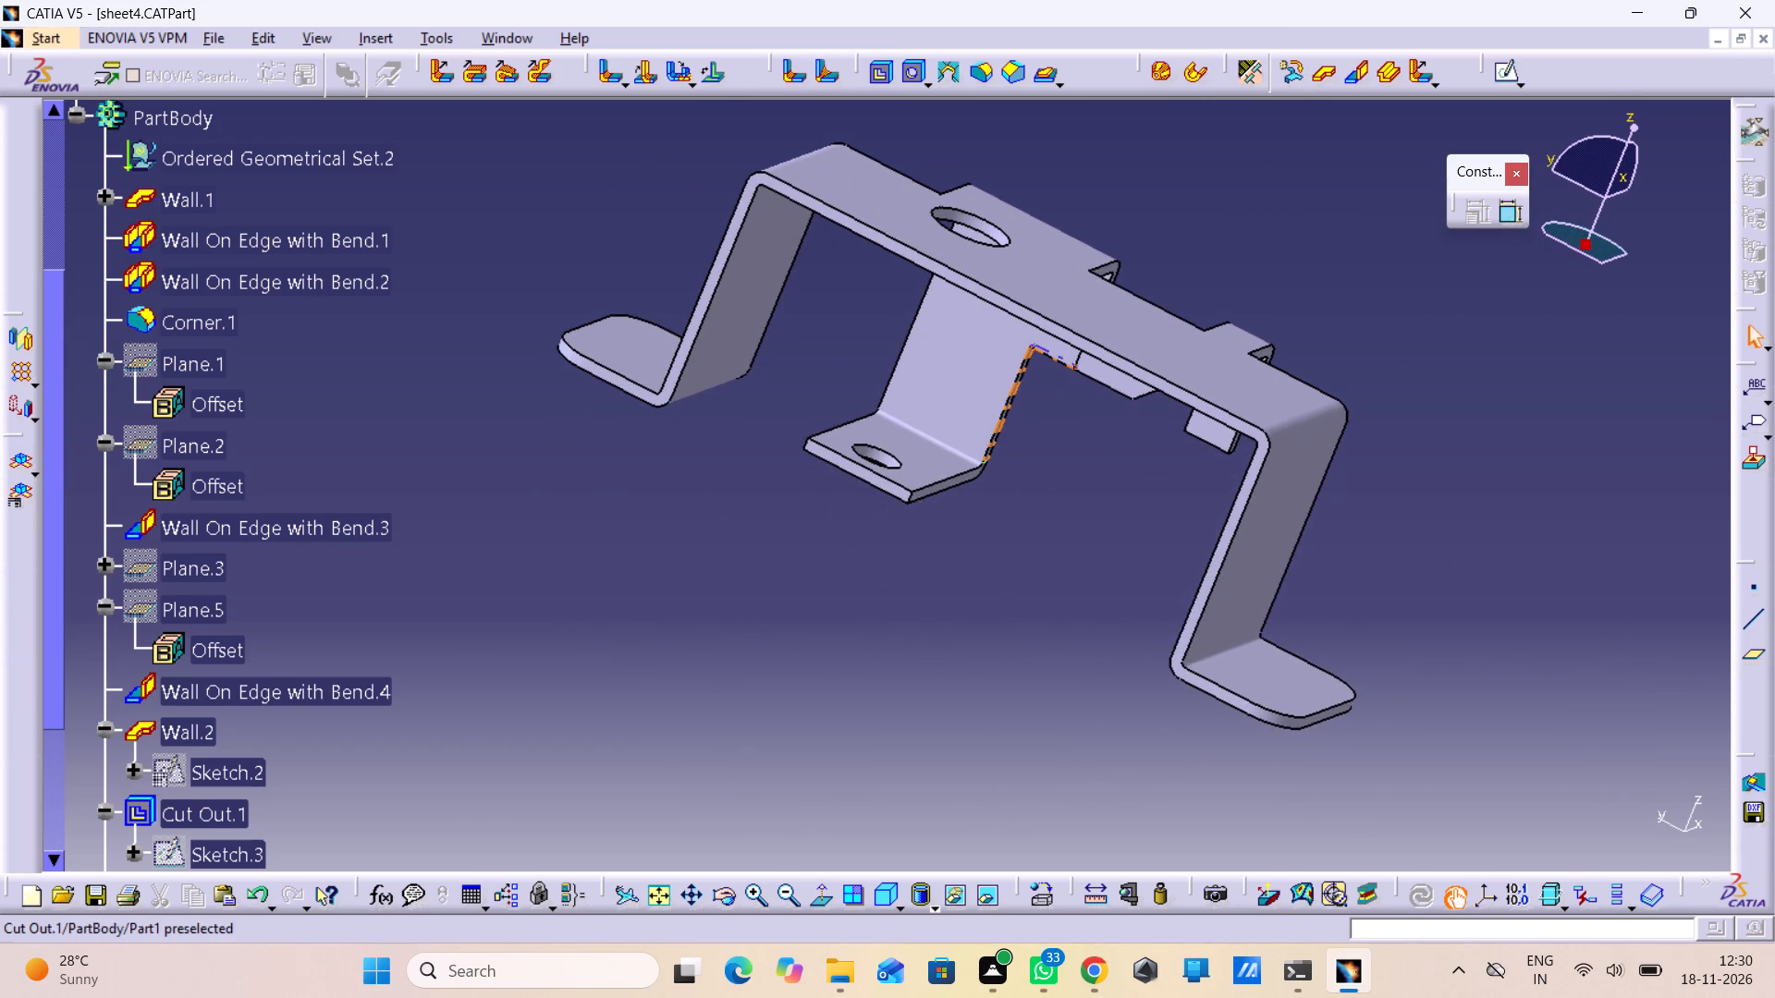
# Open the Wall On Edge with Bend.5 definition, review its height, angle, clearance and direction on the model, and cancel it.
pyautogui.scroll(-1, 183, 718)
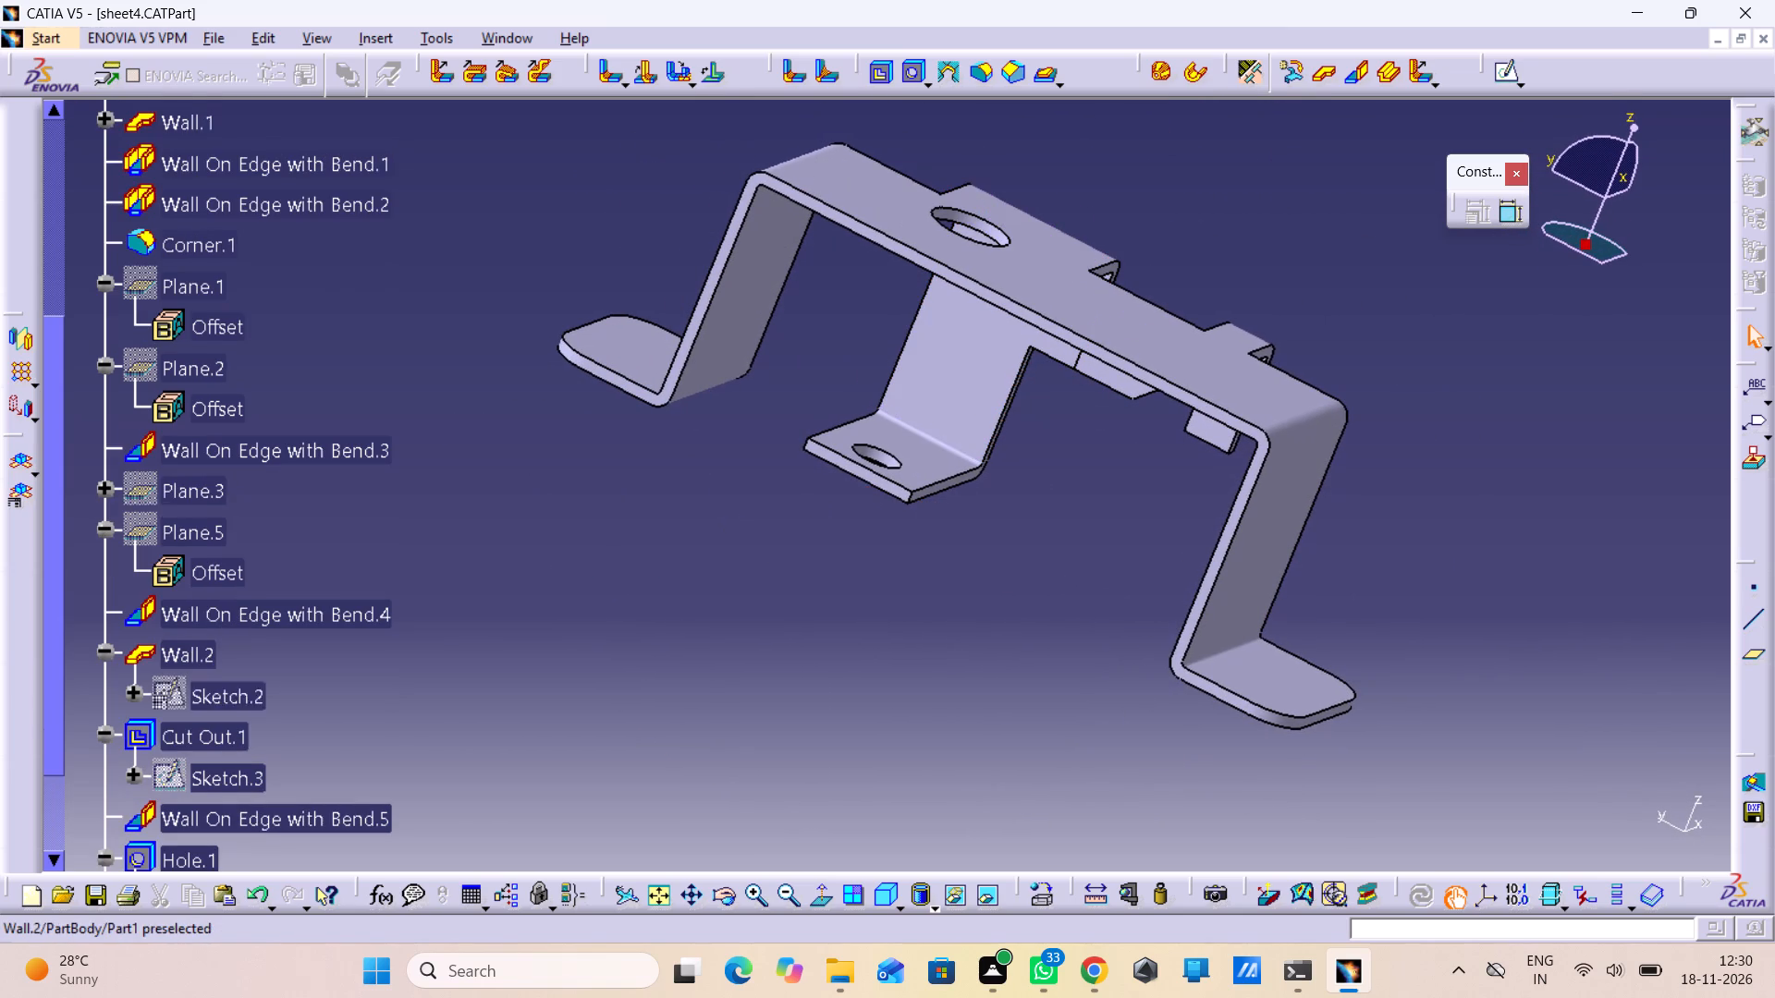
pyautogui.scroll(-1, 185, 745)
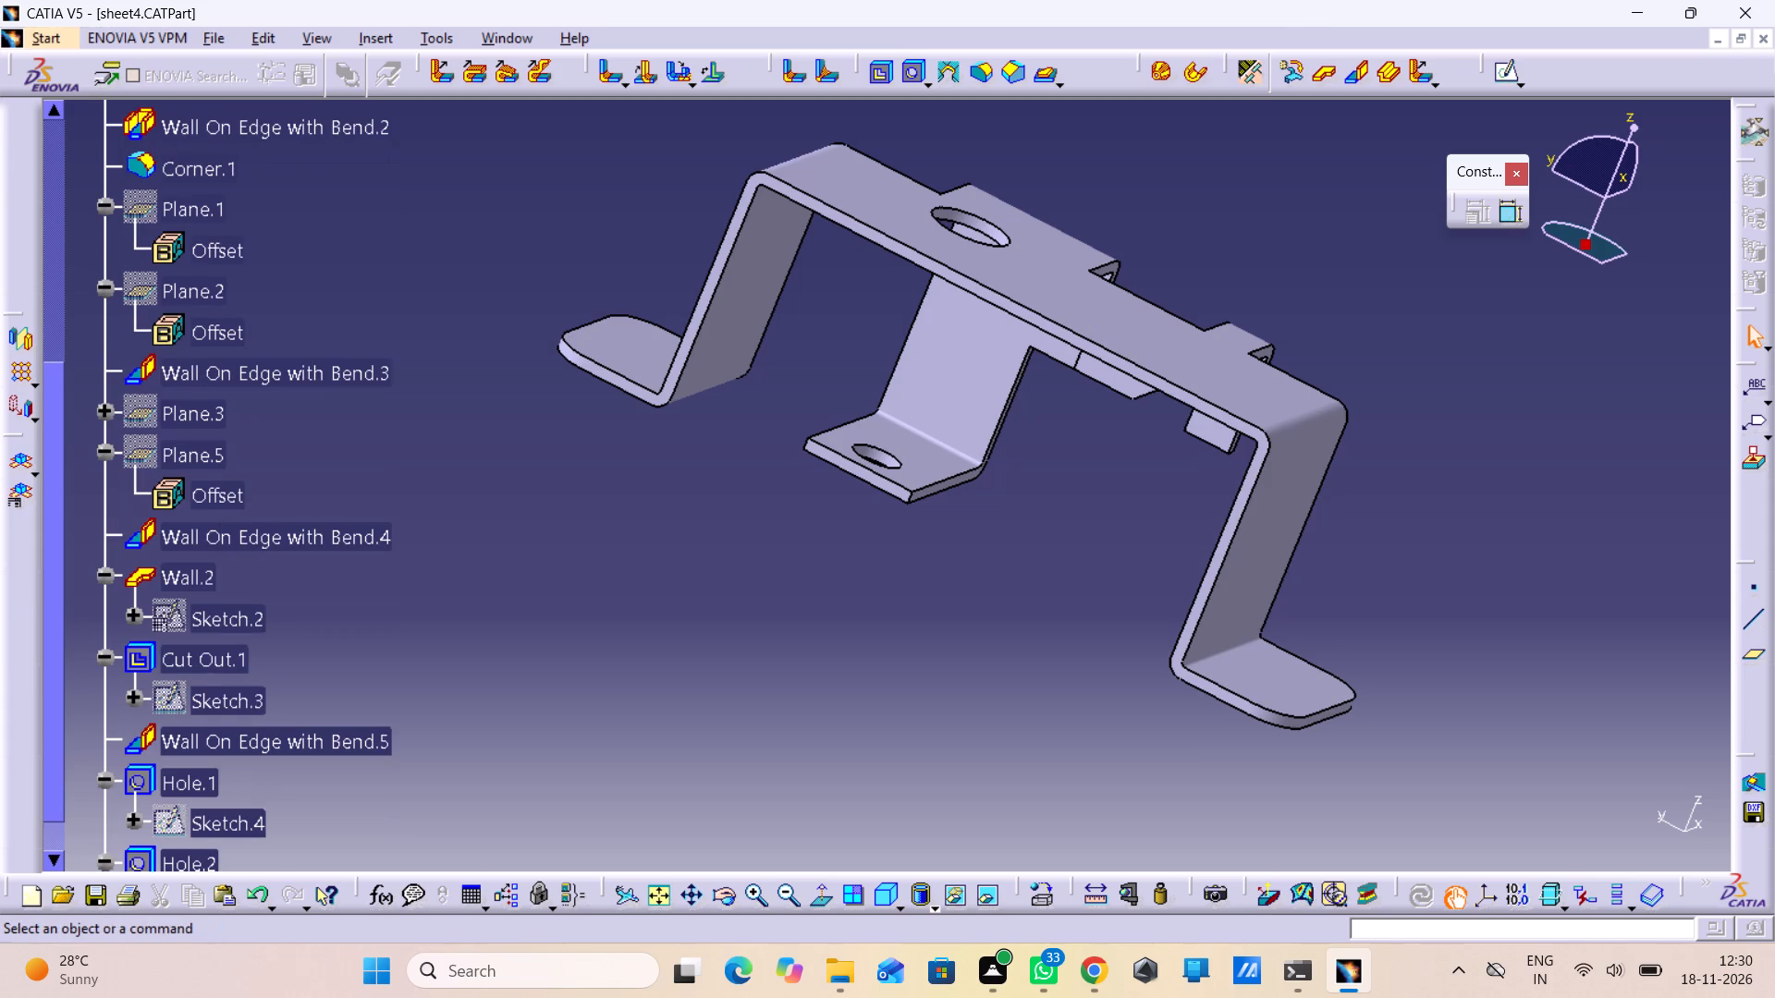
pyautogui.click(185, 748)
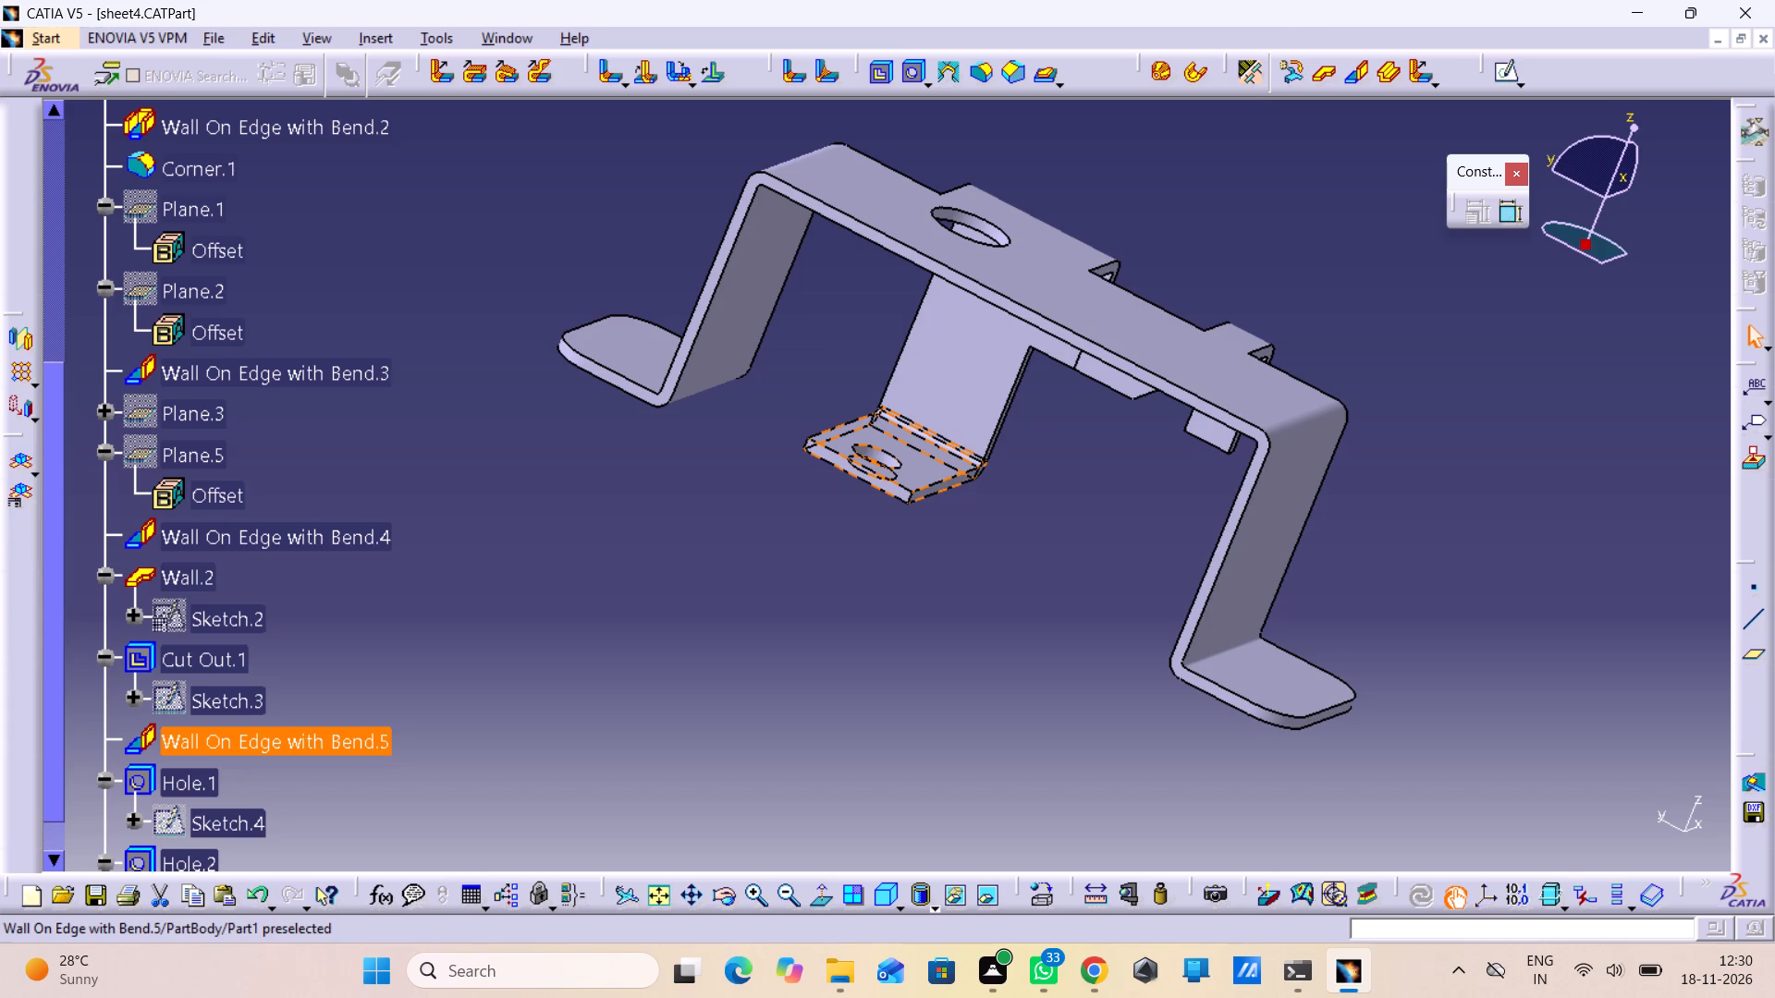
pyautogui.moveTo(963, 559); pyautogui.dragTo(921, 481, button='middle')
pyautogui.moveTo(963, 559); pyautogui.dragTo(921, 481, button='right')
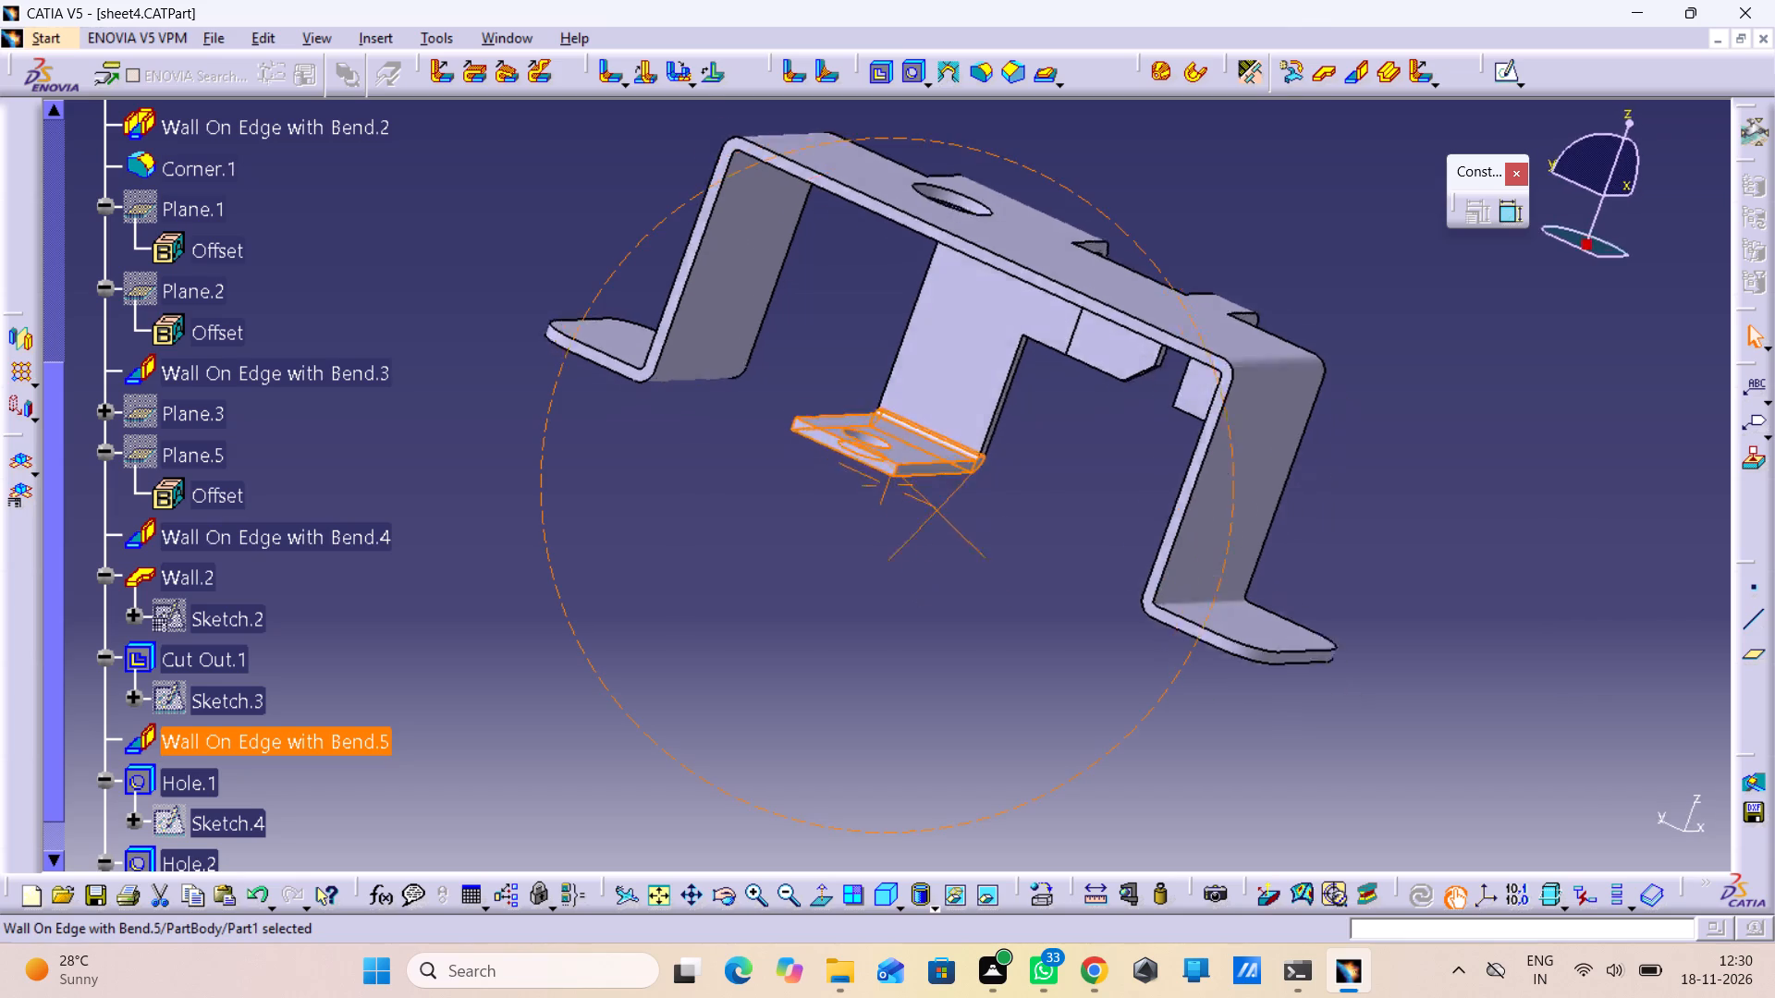
pyautogui.moveTo(921, 481); pyautogui.dragTo(865, 237, button='middle')
pyautogui.moveTo(921, 481); pyautogui.dragTo(865, 237, button='right')
pyautogui.doubleClick(873, 408)
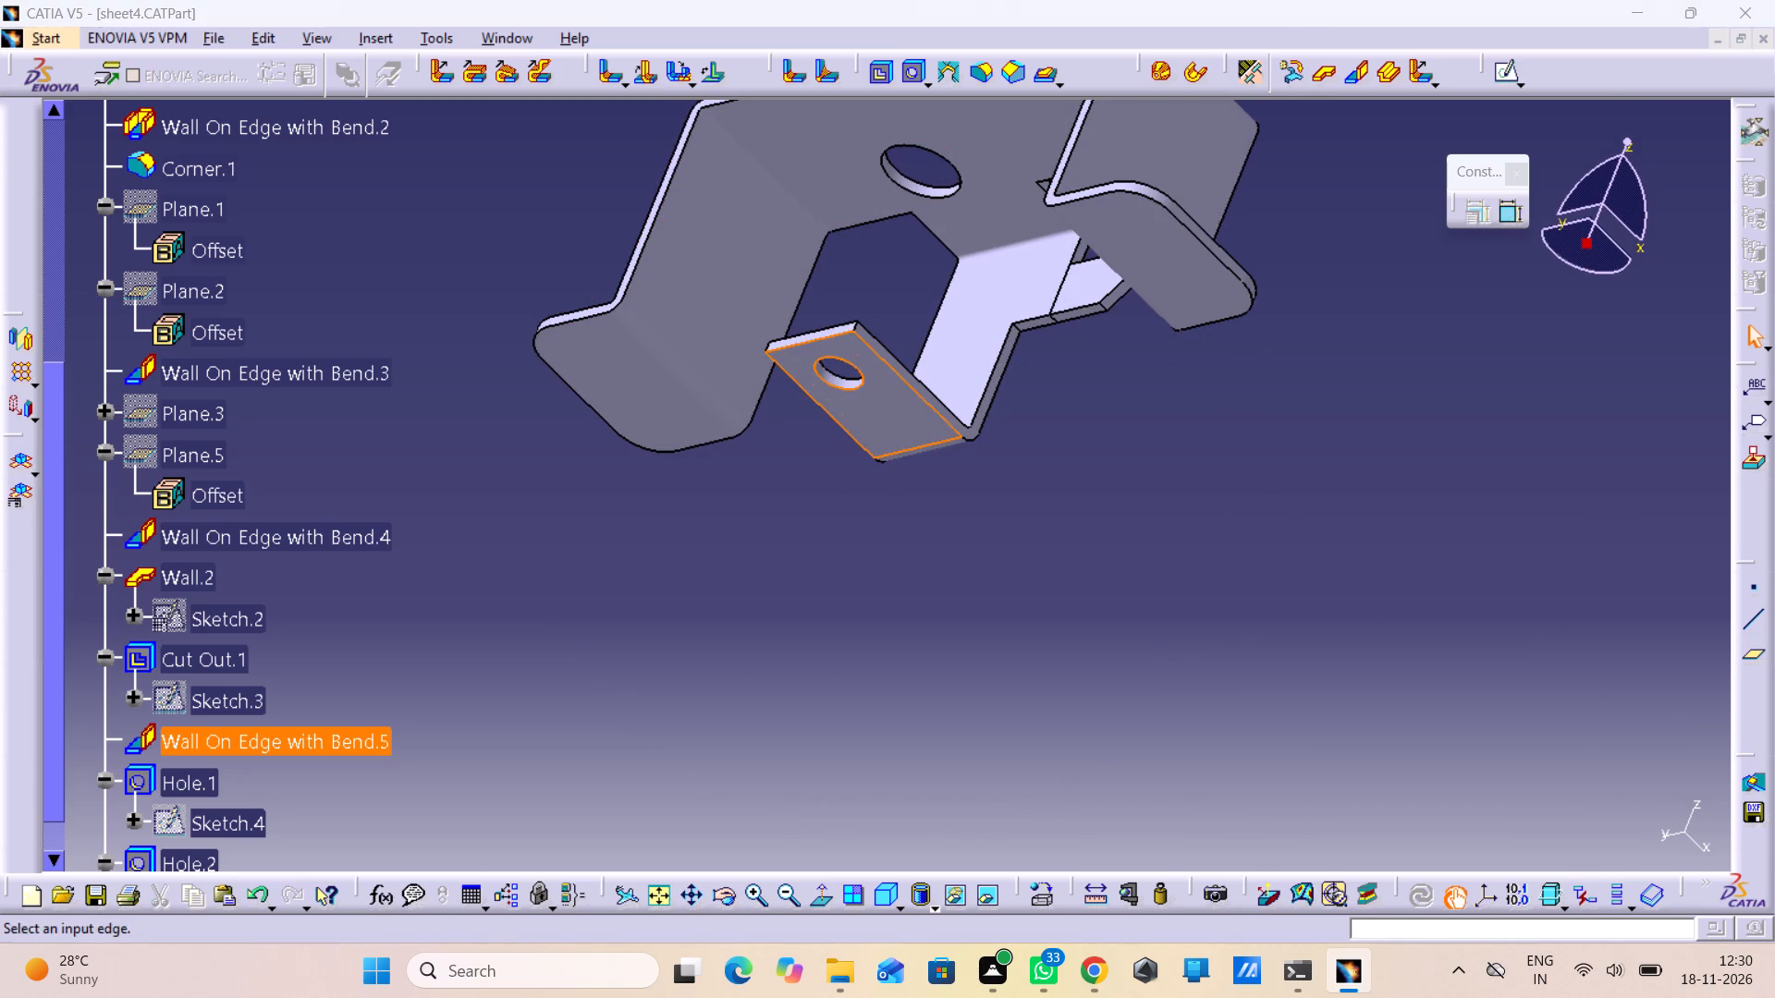
pyautogui.moveTo(956, 564); pyautogui.dragTo(858, 118, button='middle')
pyautogui.moveTo(956, 564); pyautogui.dragTo(958, 493, button='right')
pyautogui.moveTo(1022, 747); pyautogui.dragTo(936, 444, button='middle')
pyautogui.rightClick(1022, 747)
pyautogui.moveTo(959, 469); pyautogui.dragTo(962, 469, button='middle')
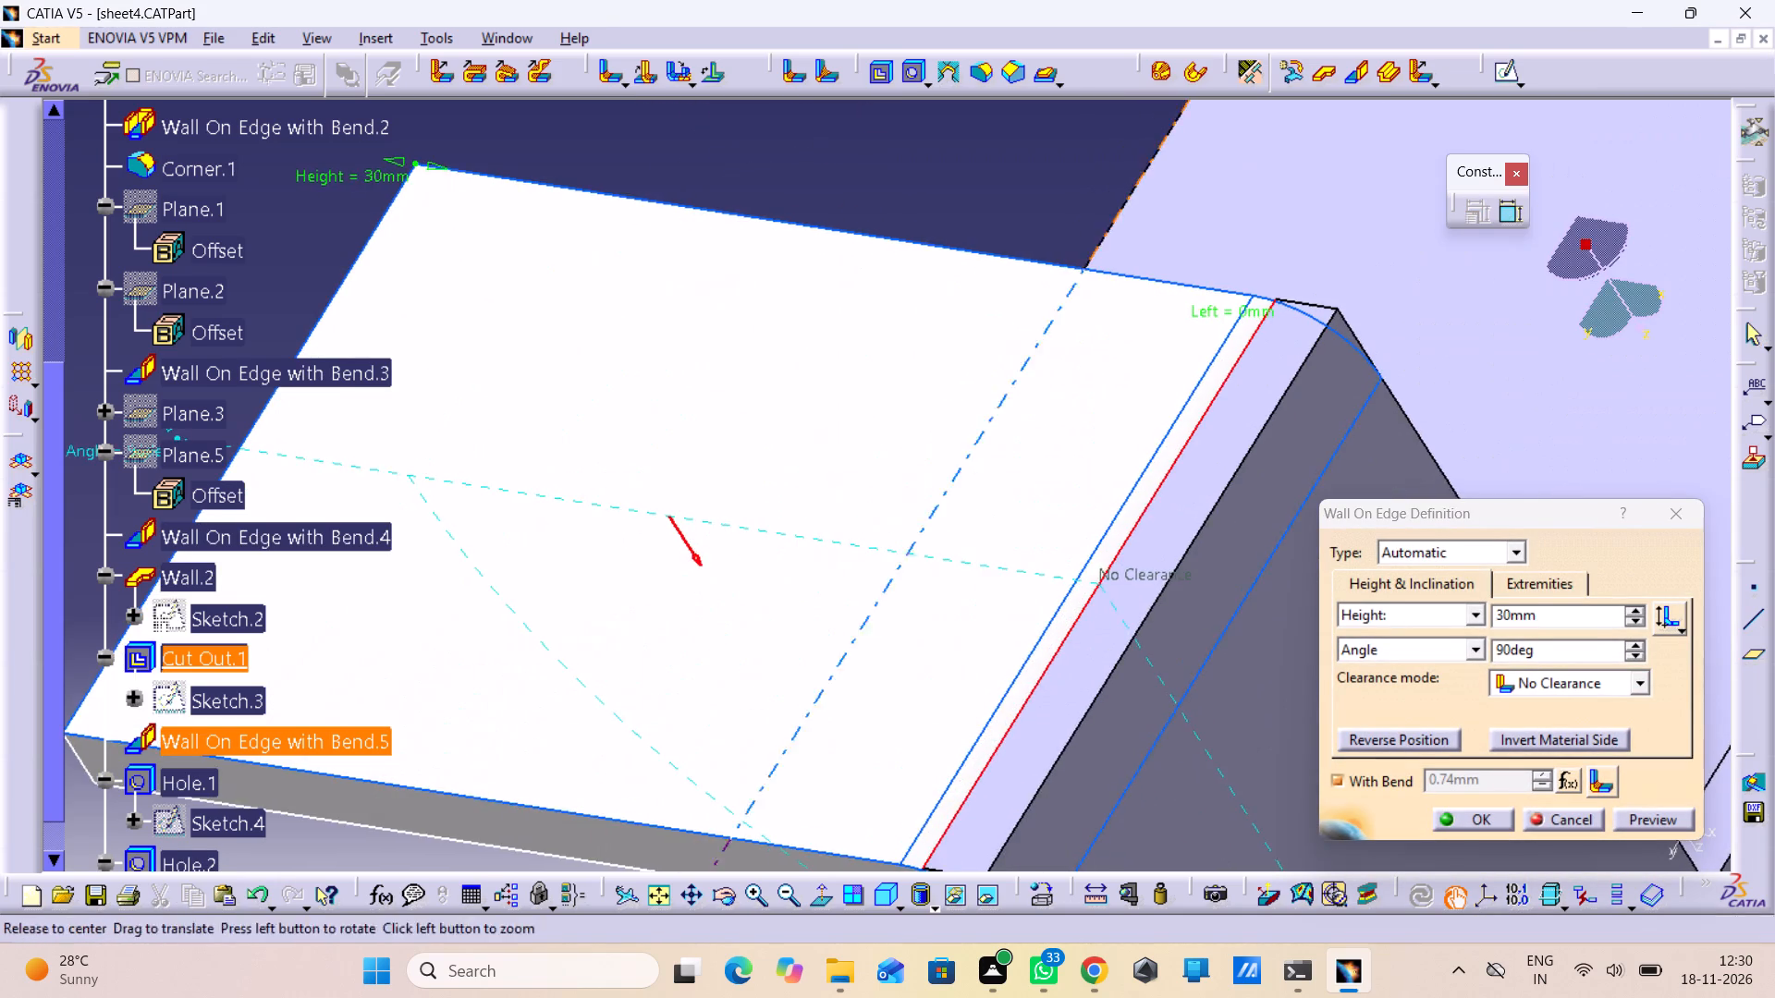
pyautogui.moveTo(962, 469); pyautogui.dragTo(1037, 281, button='middle')
pyautogui.moveTo(1040, 302); pyautogui.dragTo(1086, 521, button='middle')
pyautogui.rightClick(1040, 302)
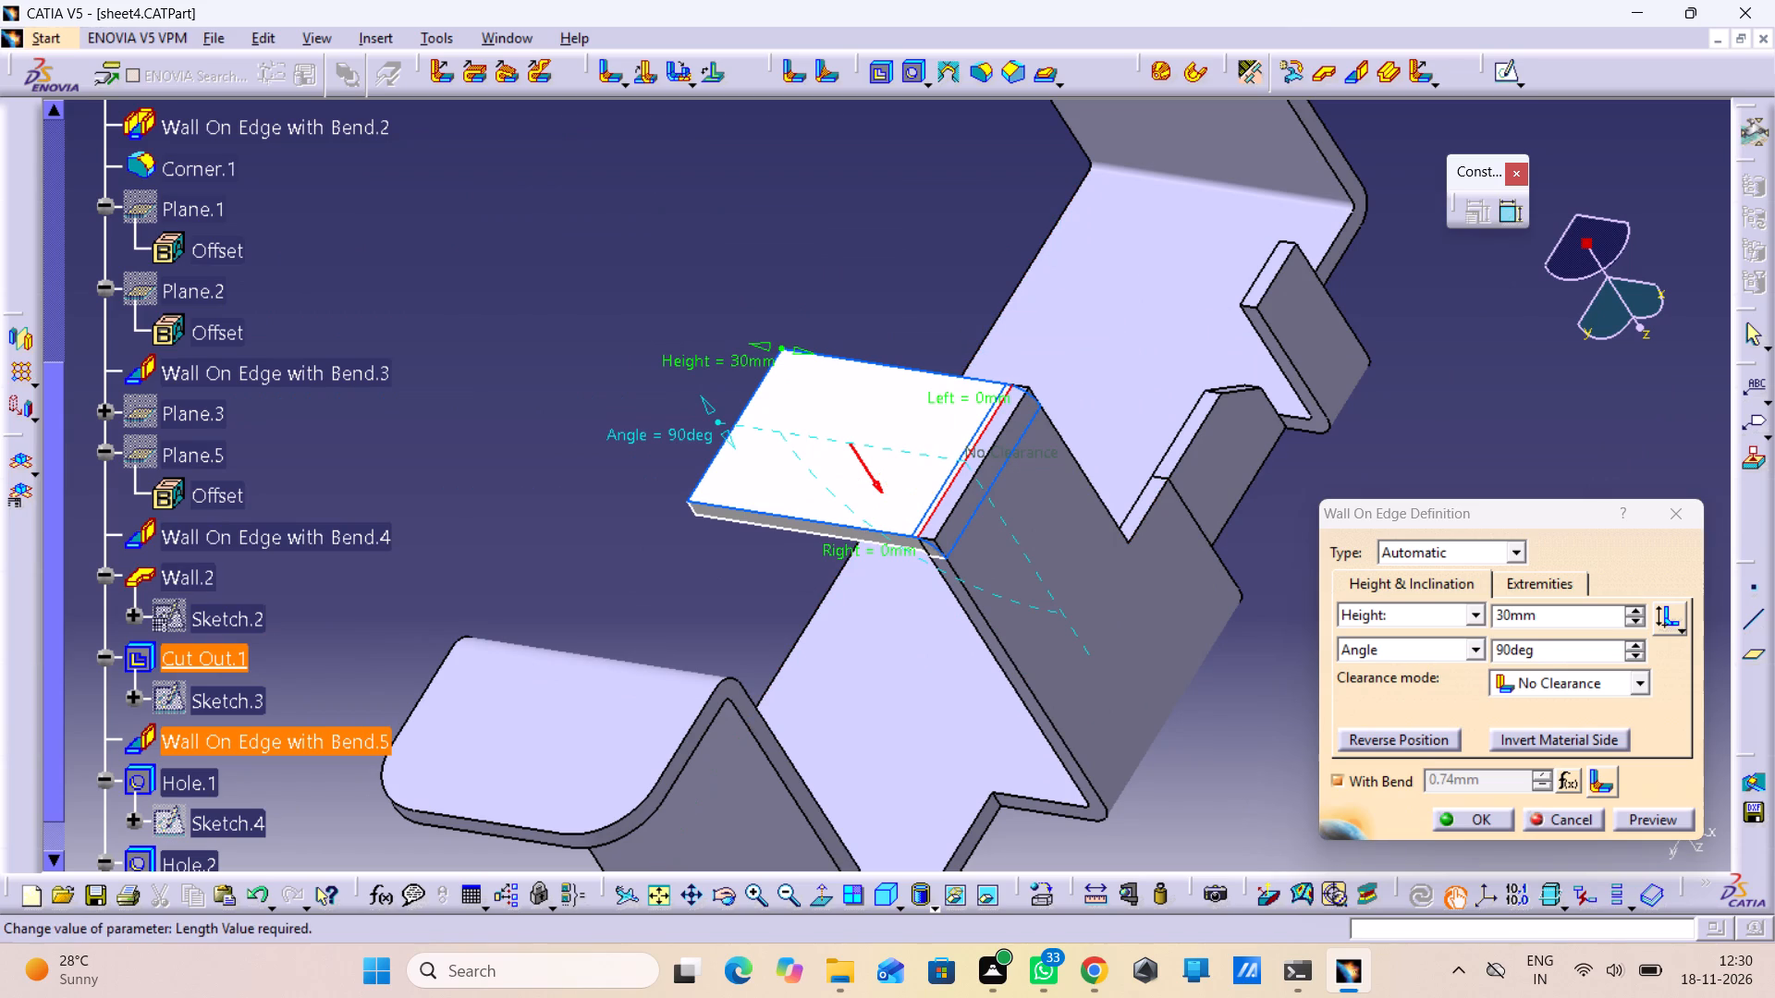
pyautogui.click(1581, 797)
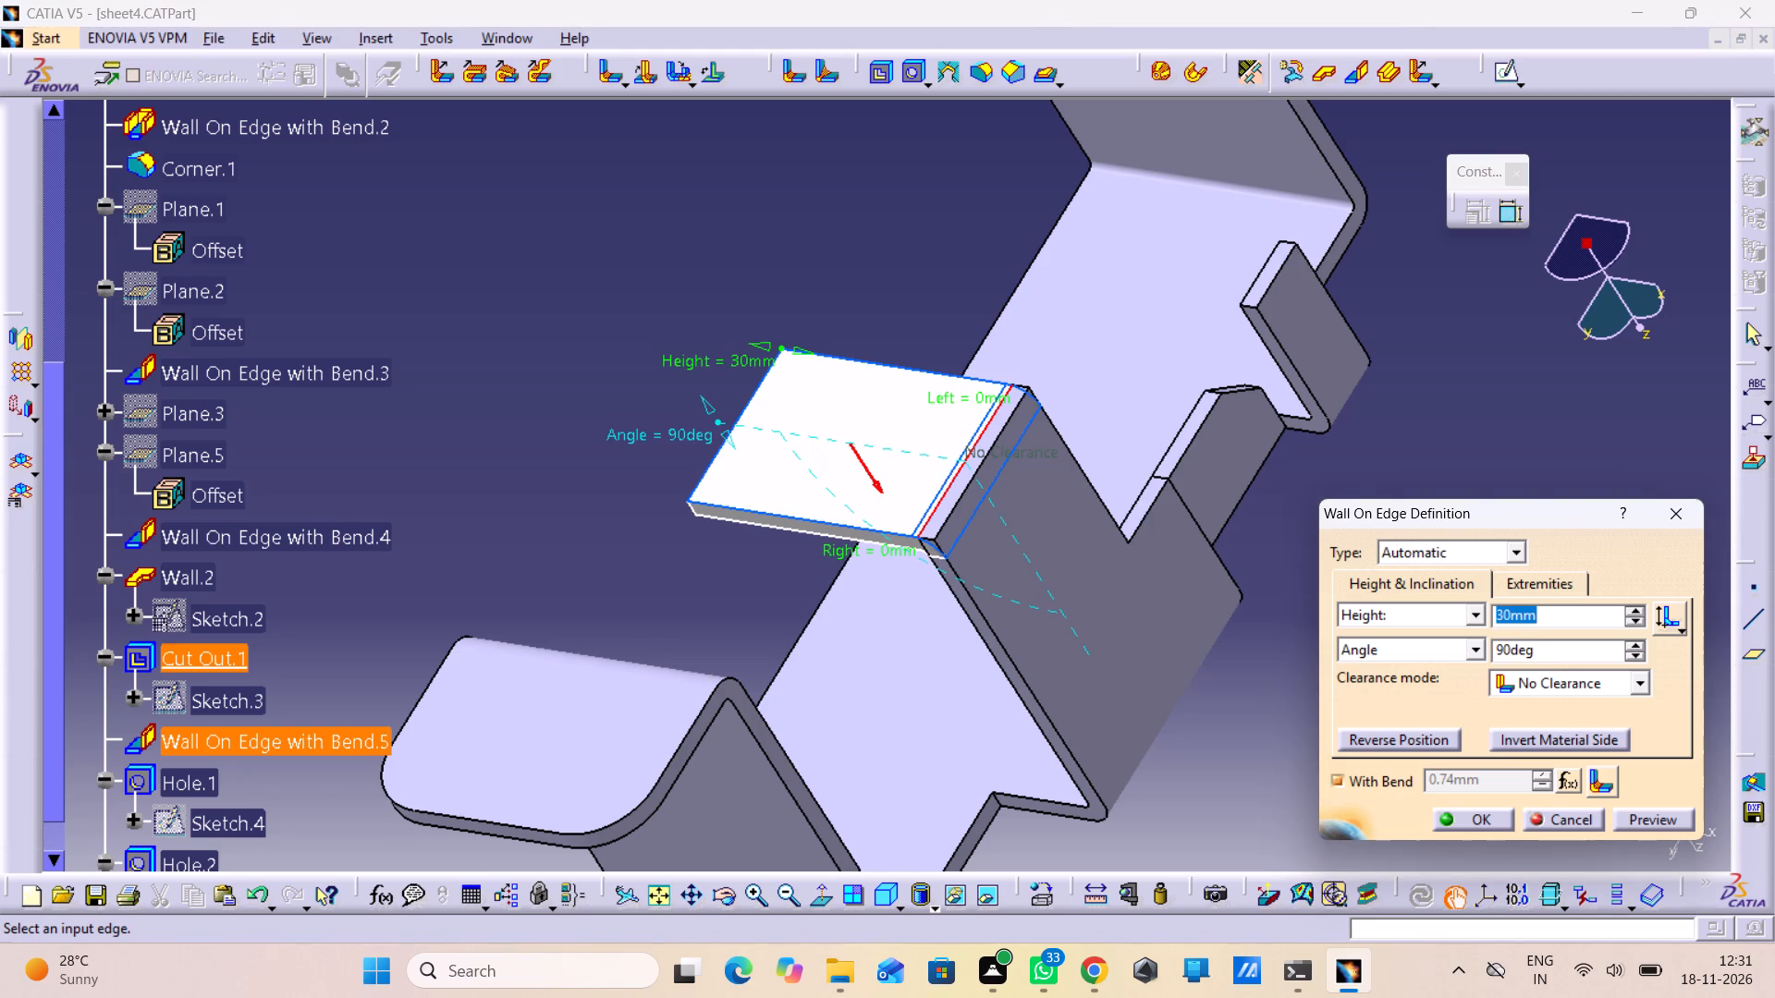
pyautogui.click(1575, 810)
pyautogui.click(1407, 732)
# Open the Hole.1 definition, review its extension type, diameter, depth and positioning dimensions, and close it without changes.
pyautogui.moveTo(1407, 731); pyautogui.dragTo(1405, 820, button='middle')
pyautogui.rightClick(1407, 731)
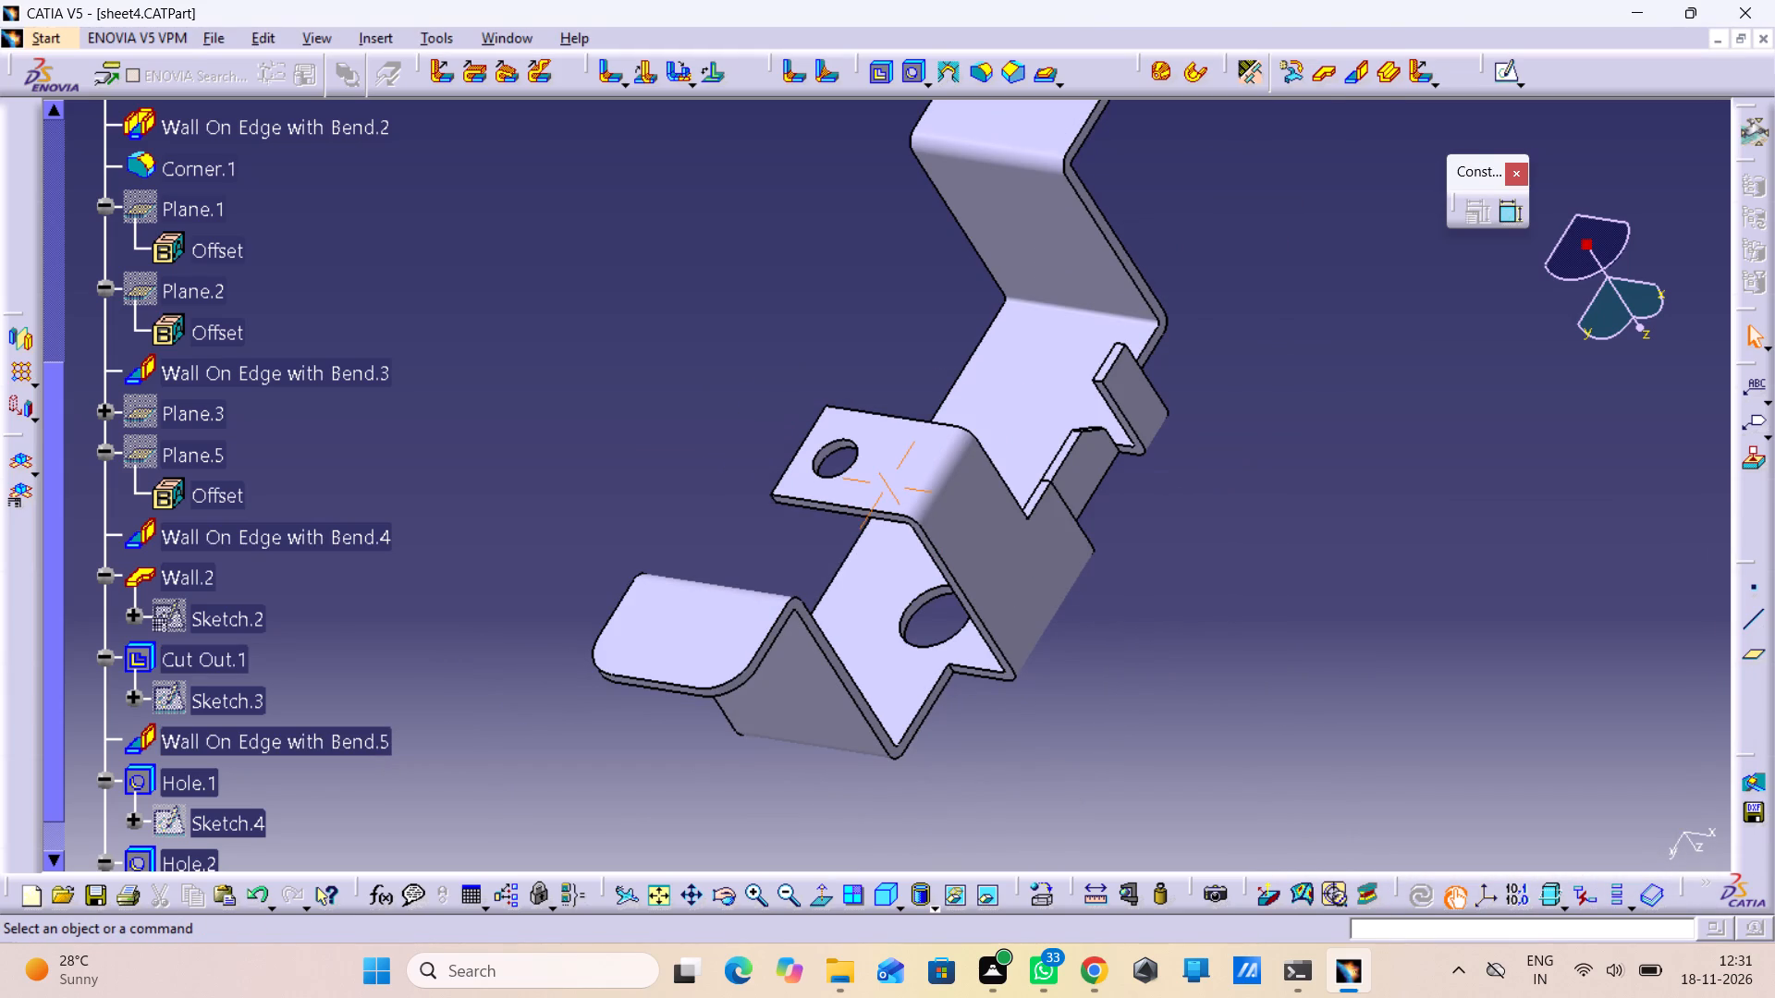
pyautogui.scroll(-1, 288, 724)
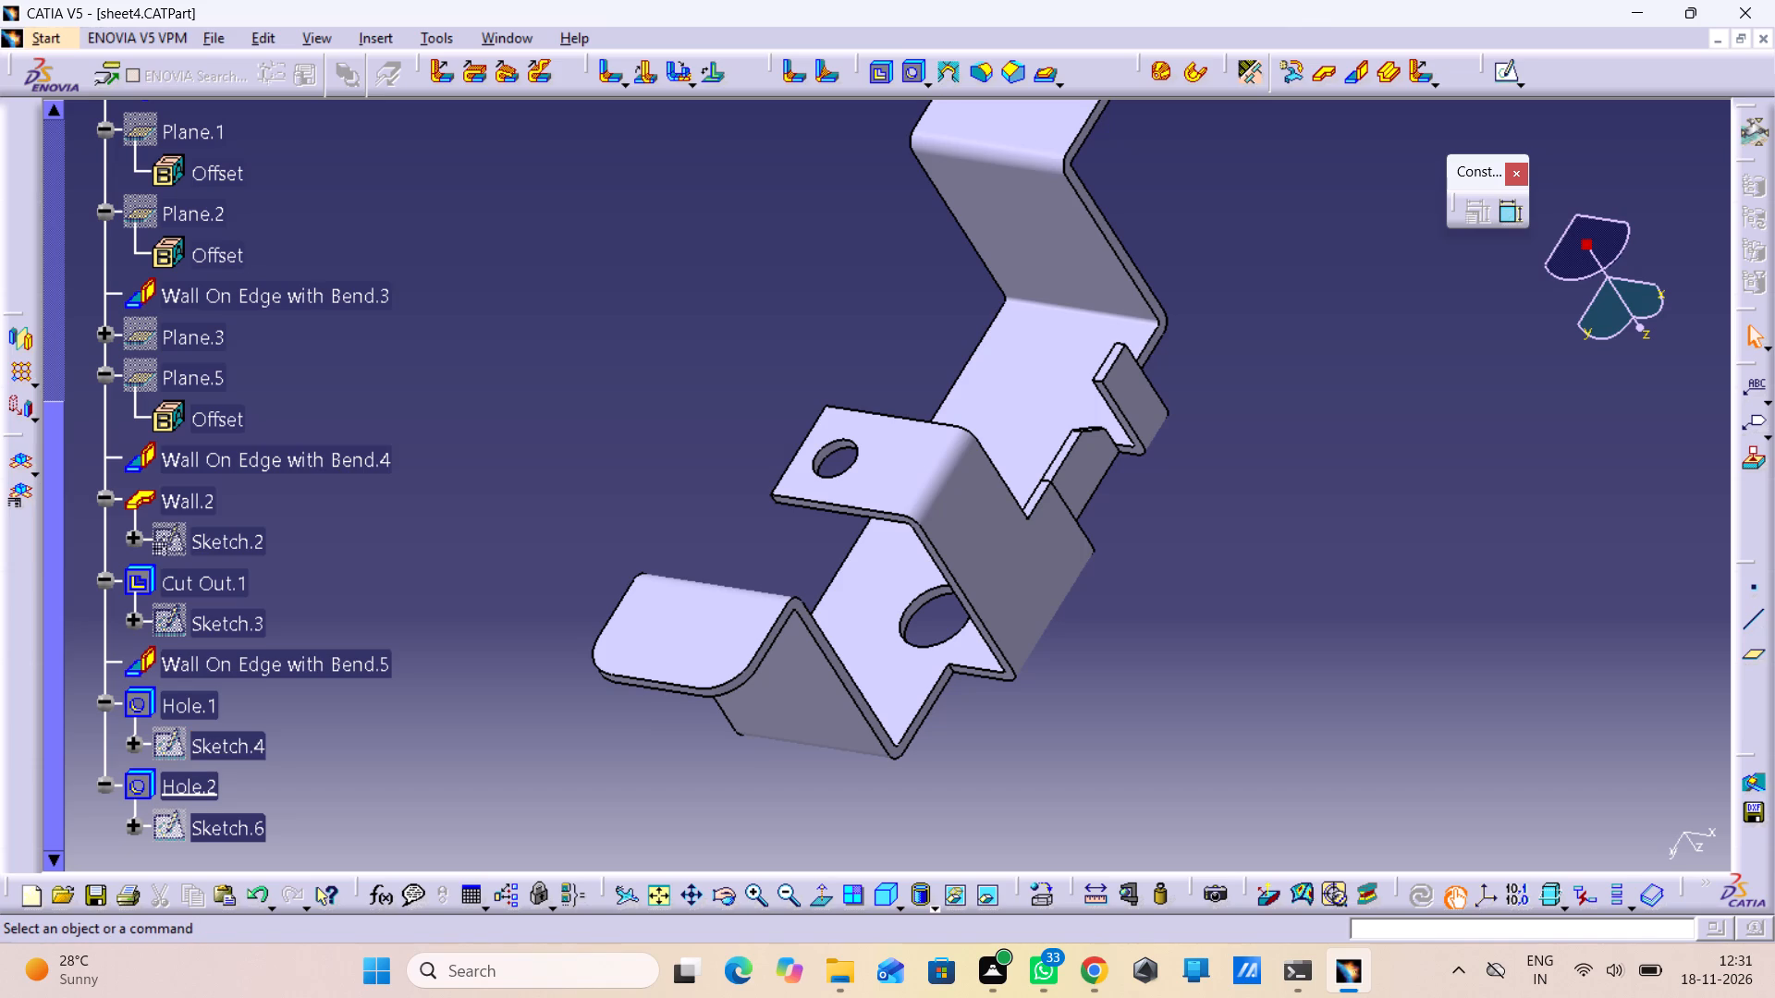
pyautogui.doubleClick(164, 712)
pyautogui.click(164, 712)
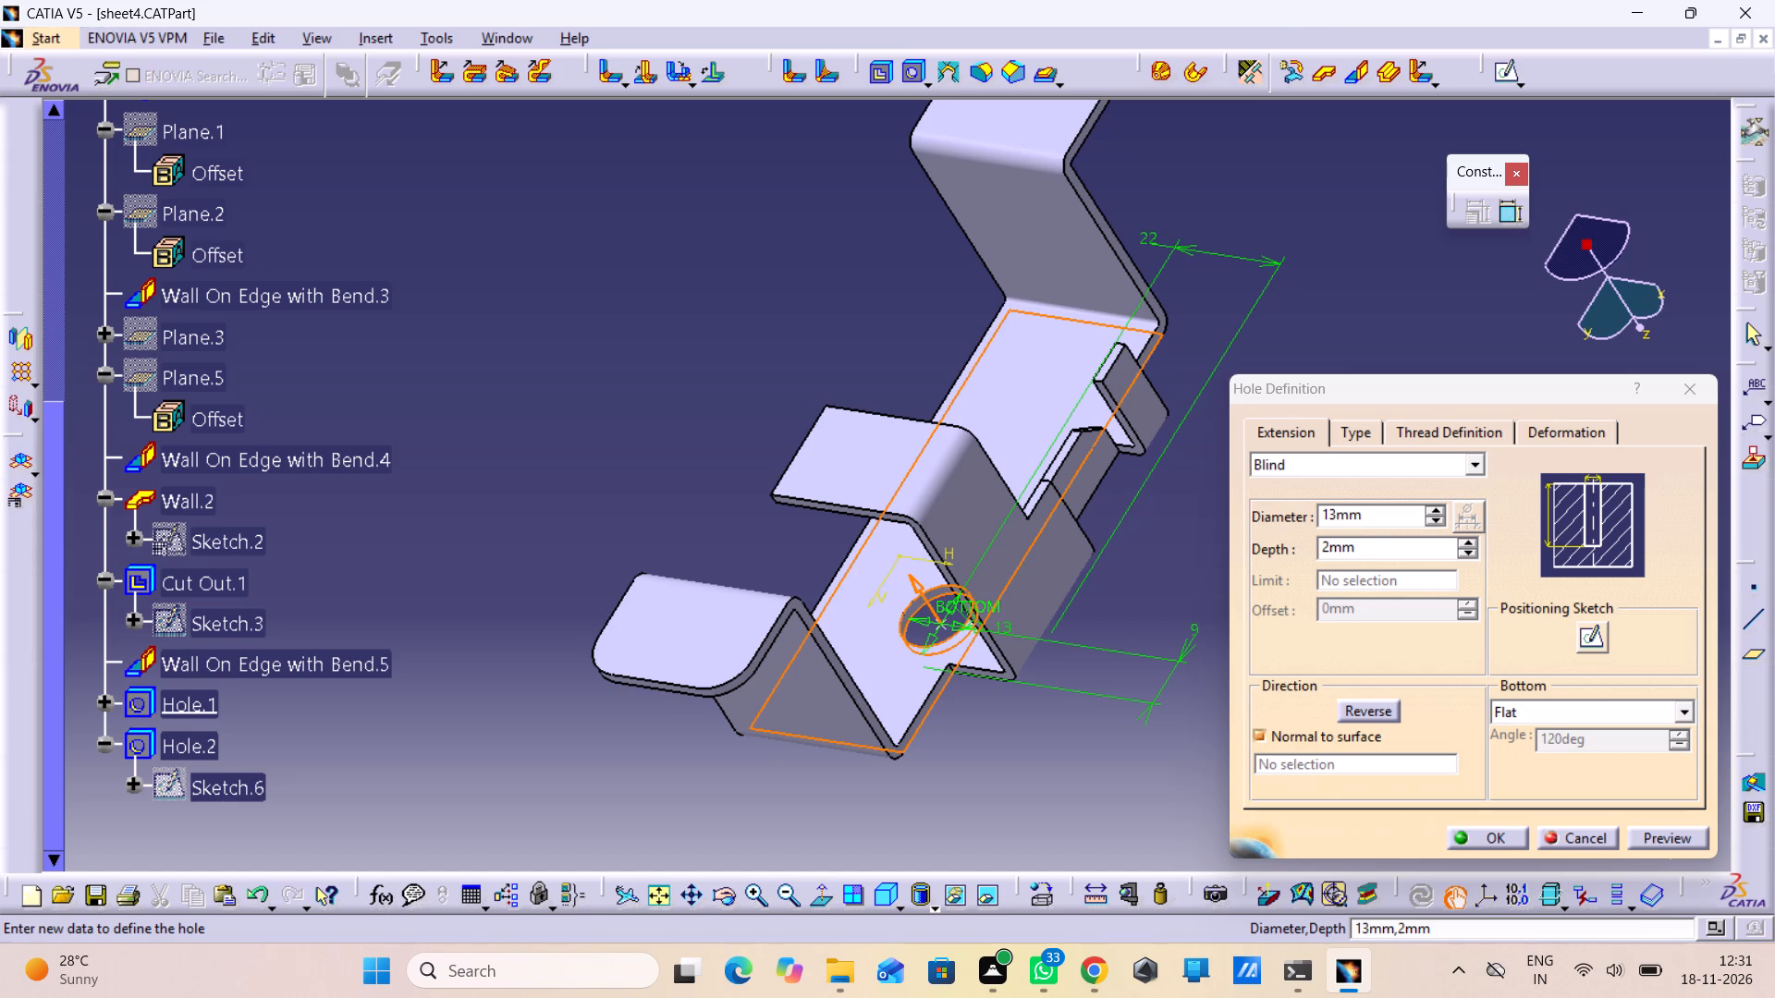
pyautogui.scroll(-1, 1255, 440)
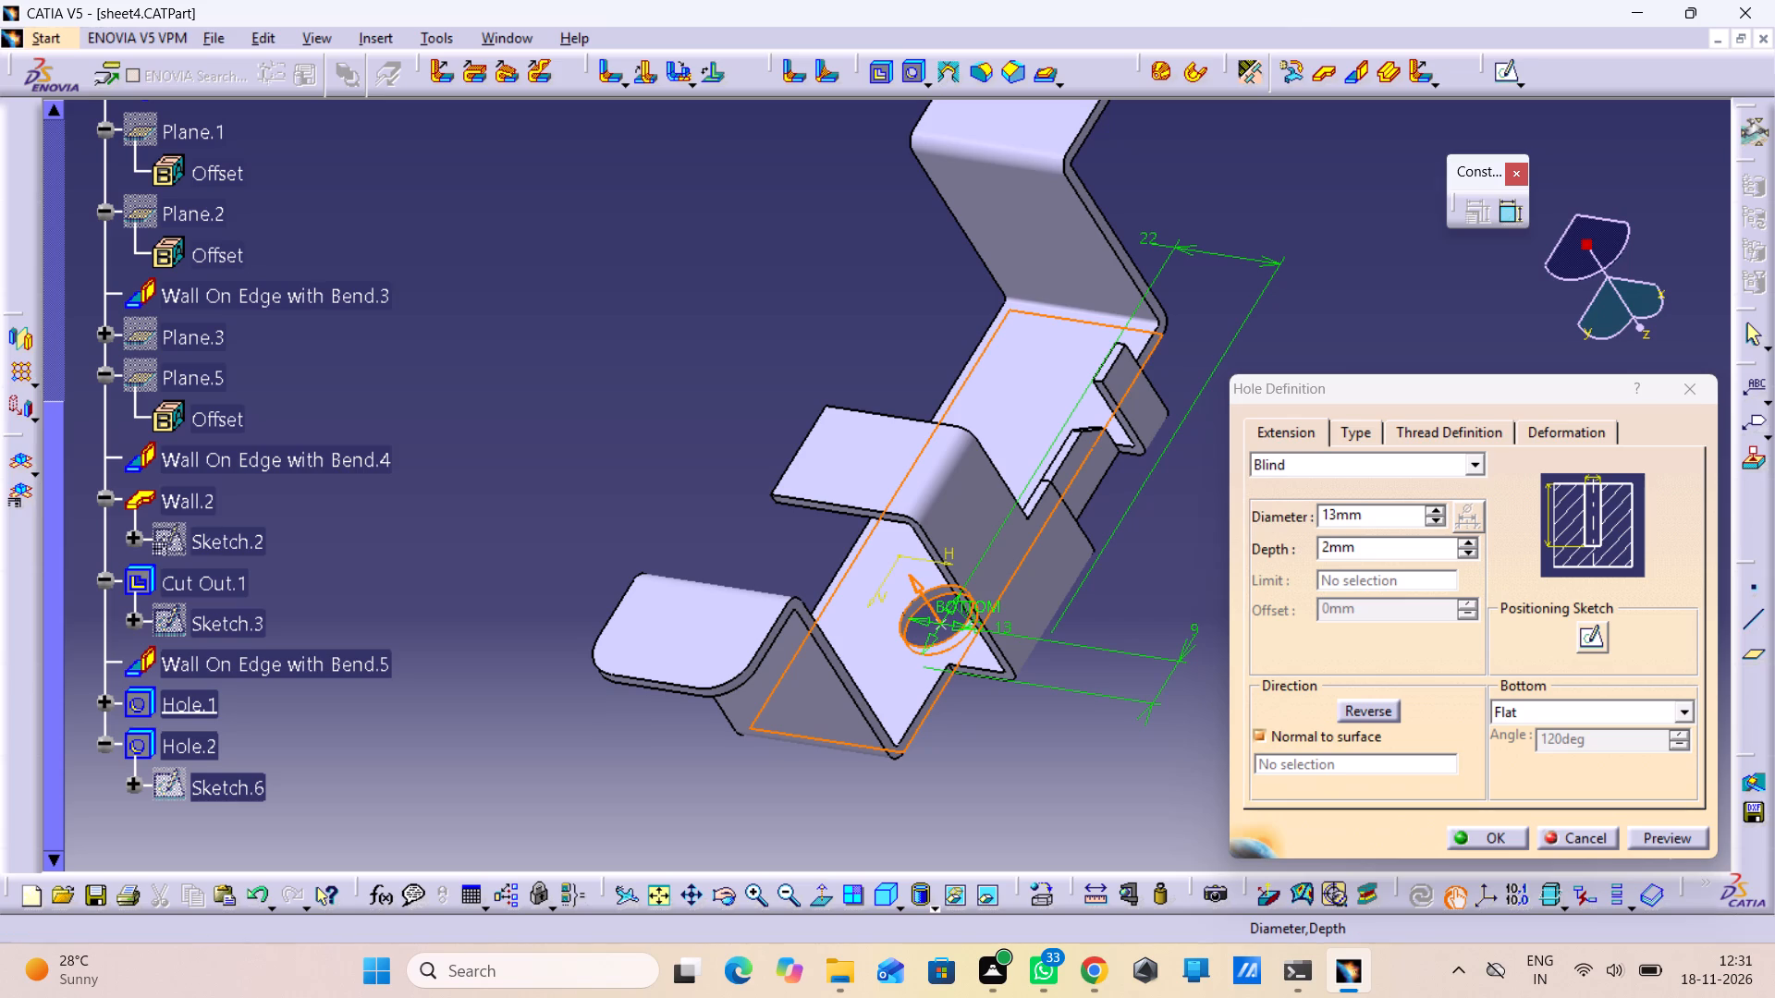
pyautogui.click(1685, 384)
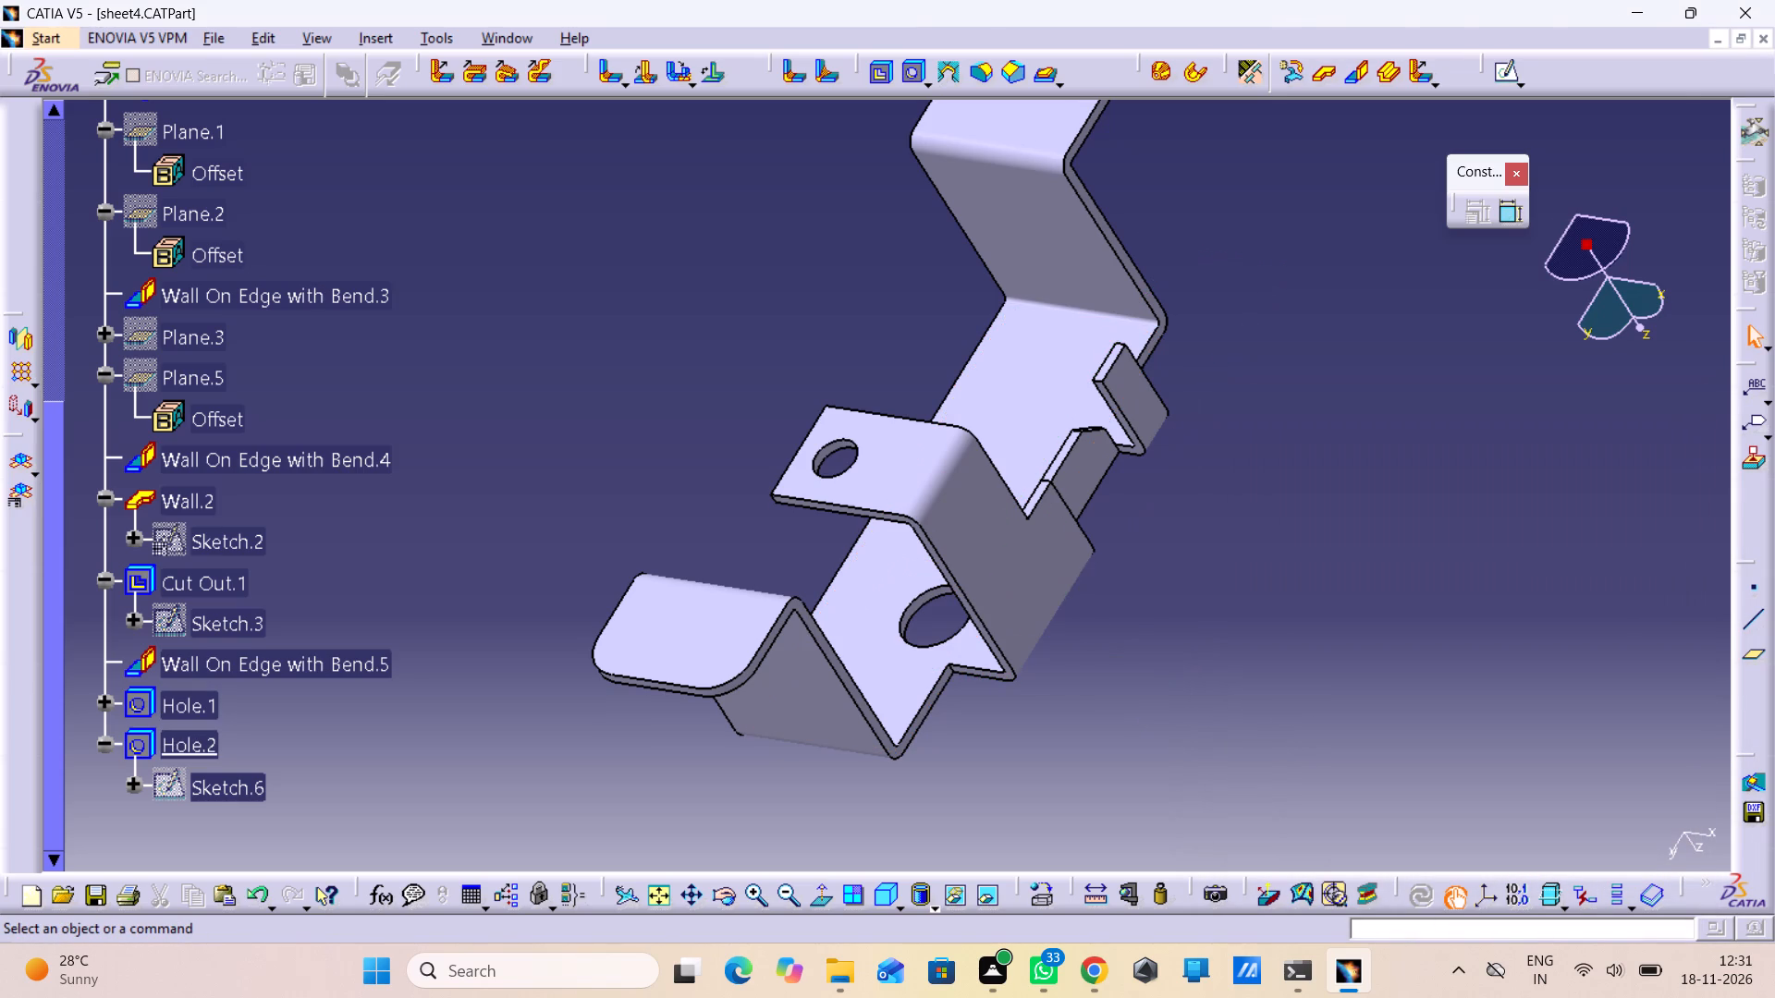
# Open the Hole.2 definition on the small bent tab and enter its positioning sketch to examine the hole's centre point.
pyautogui.doubleClick(849, 445)
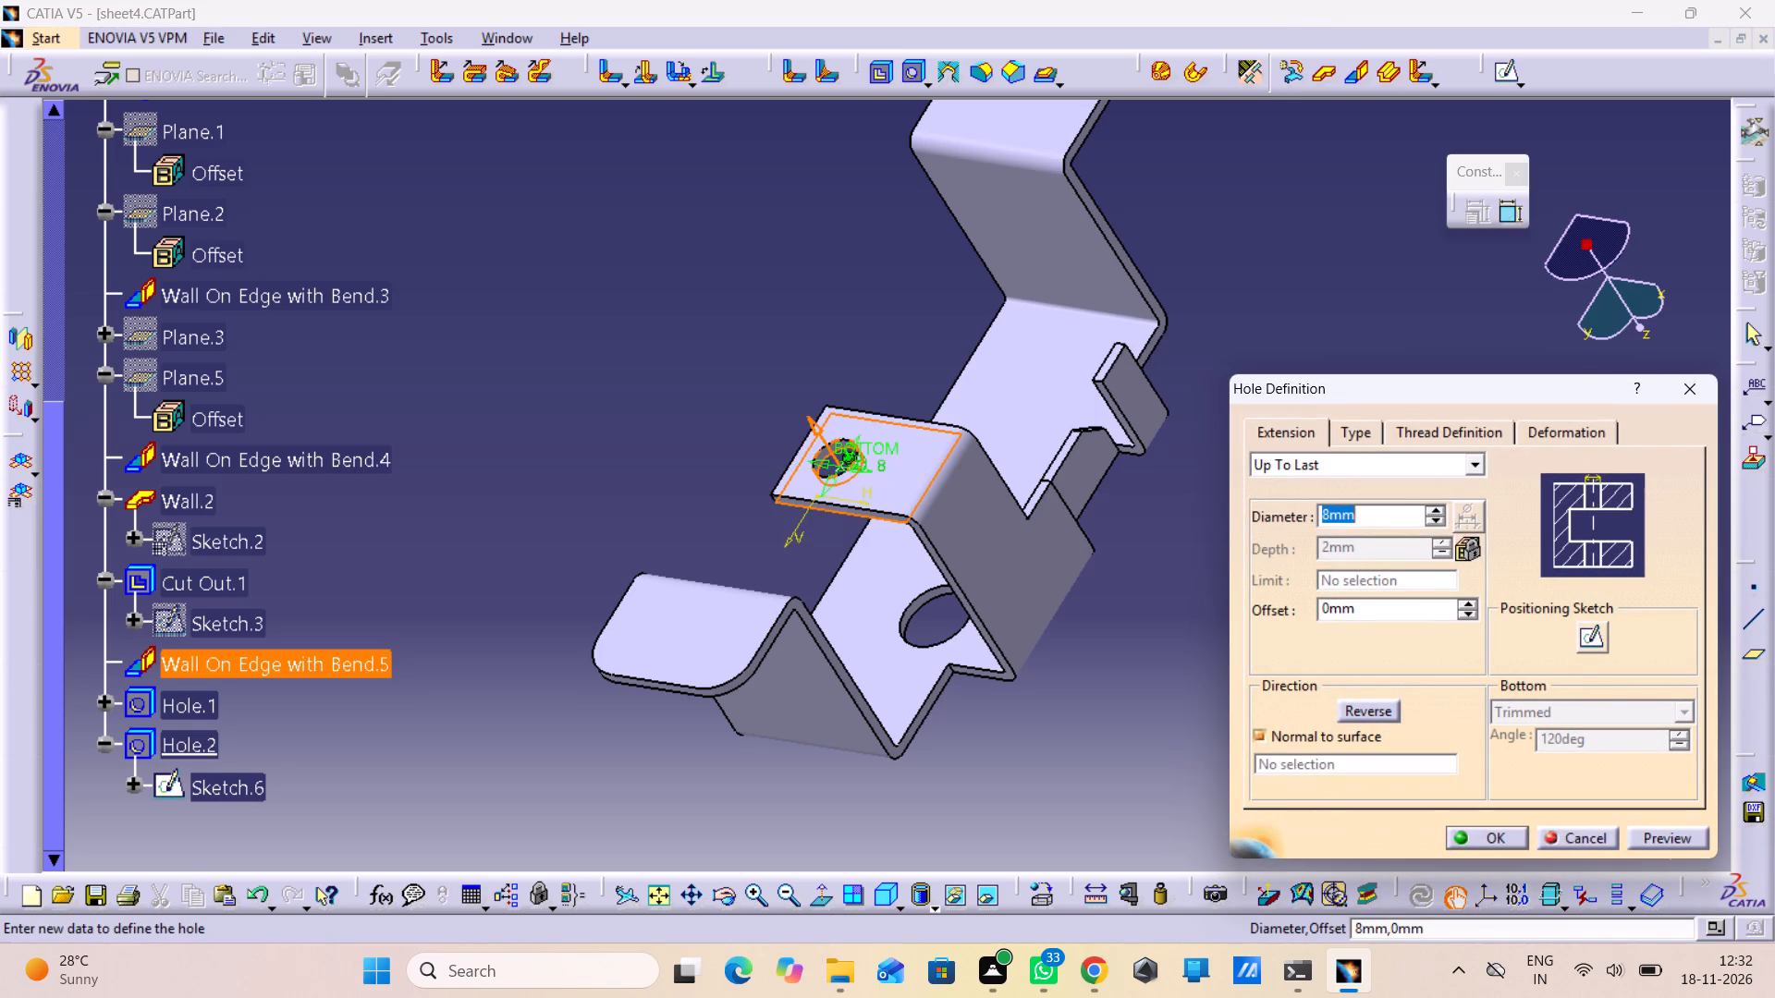
pyautogui.tripleClick(1594, 634)
pyautogui.click(1594, 634)
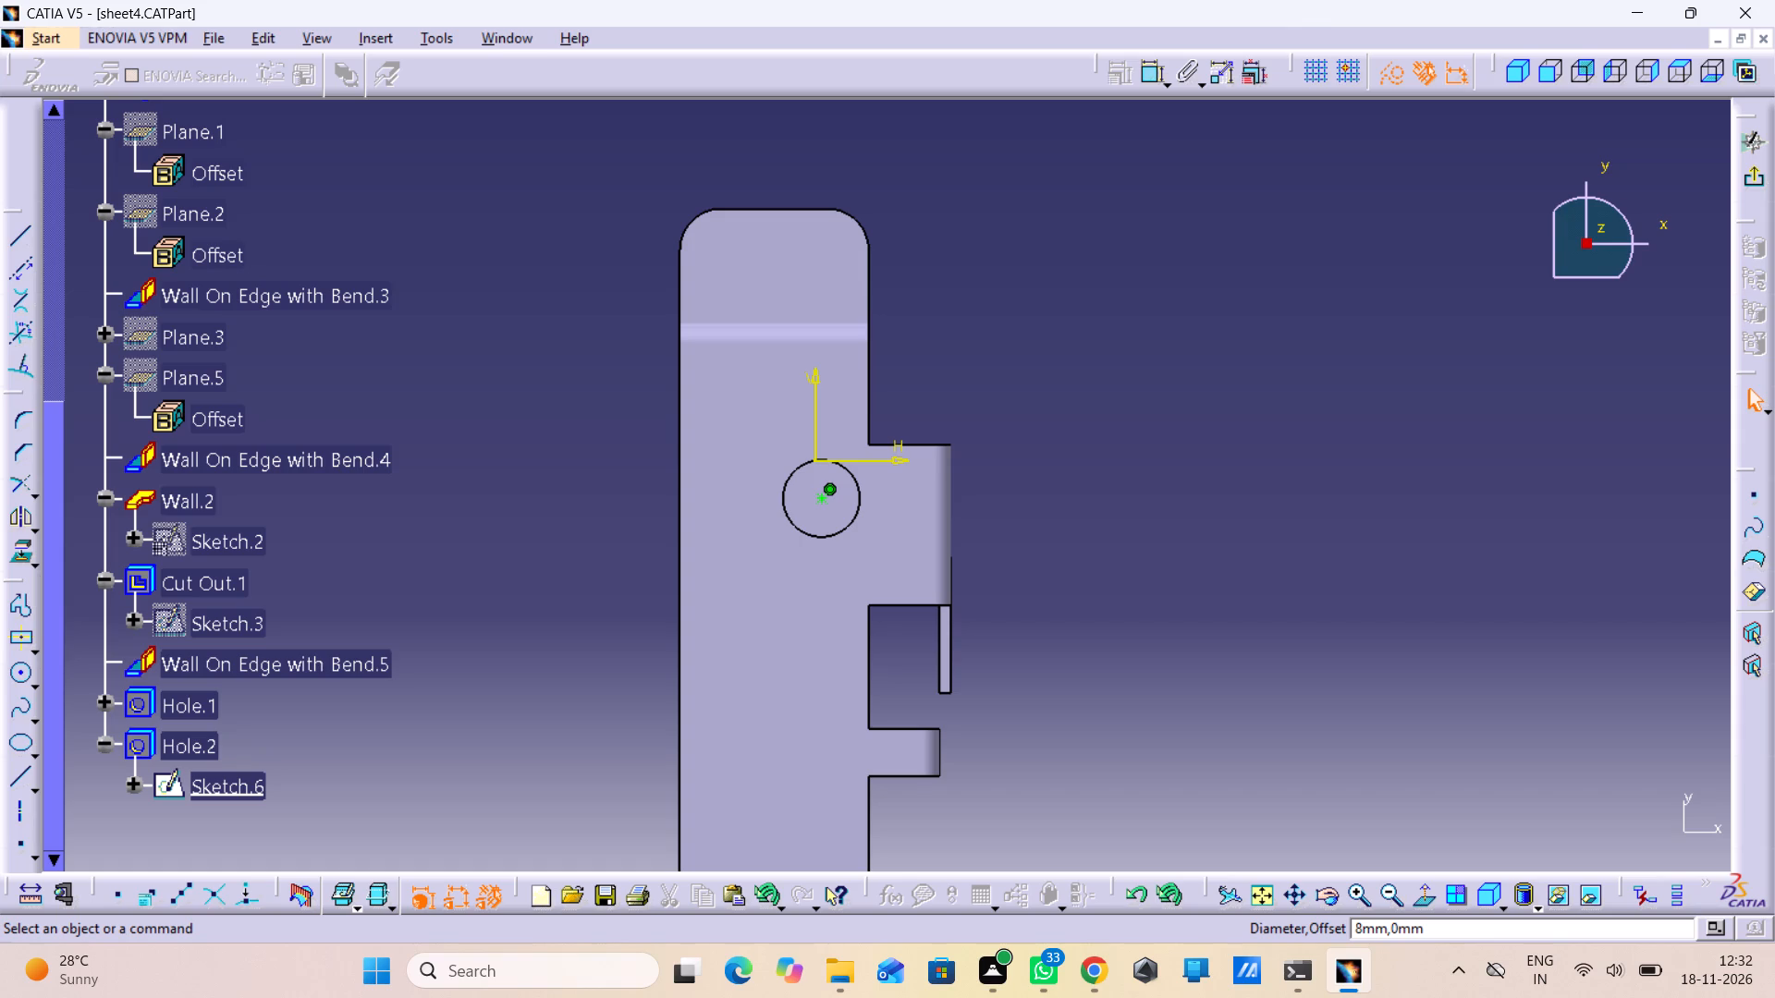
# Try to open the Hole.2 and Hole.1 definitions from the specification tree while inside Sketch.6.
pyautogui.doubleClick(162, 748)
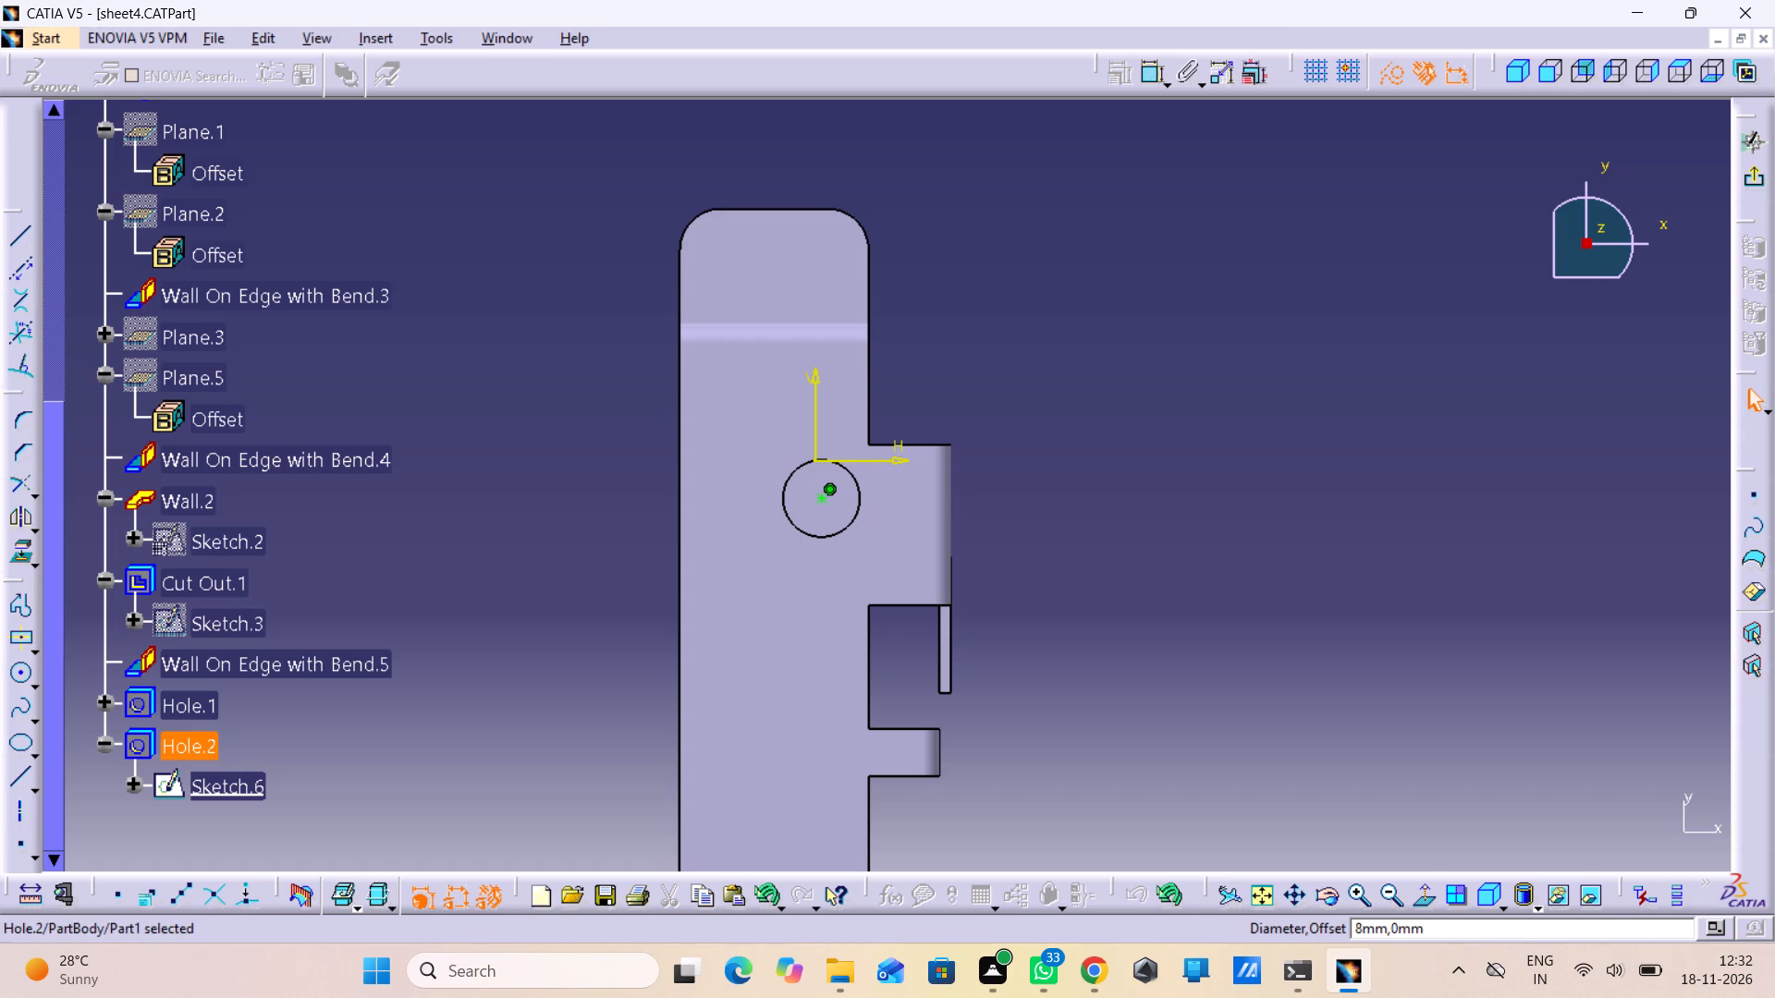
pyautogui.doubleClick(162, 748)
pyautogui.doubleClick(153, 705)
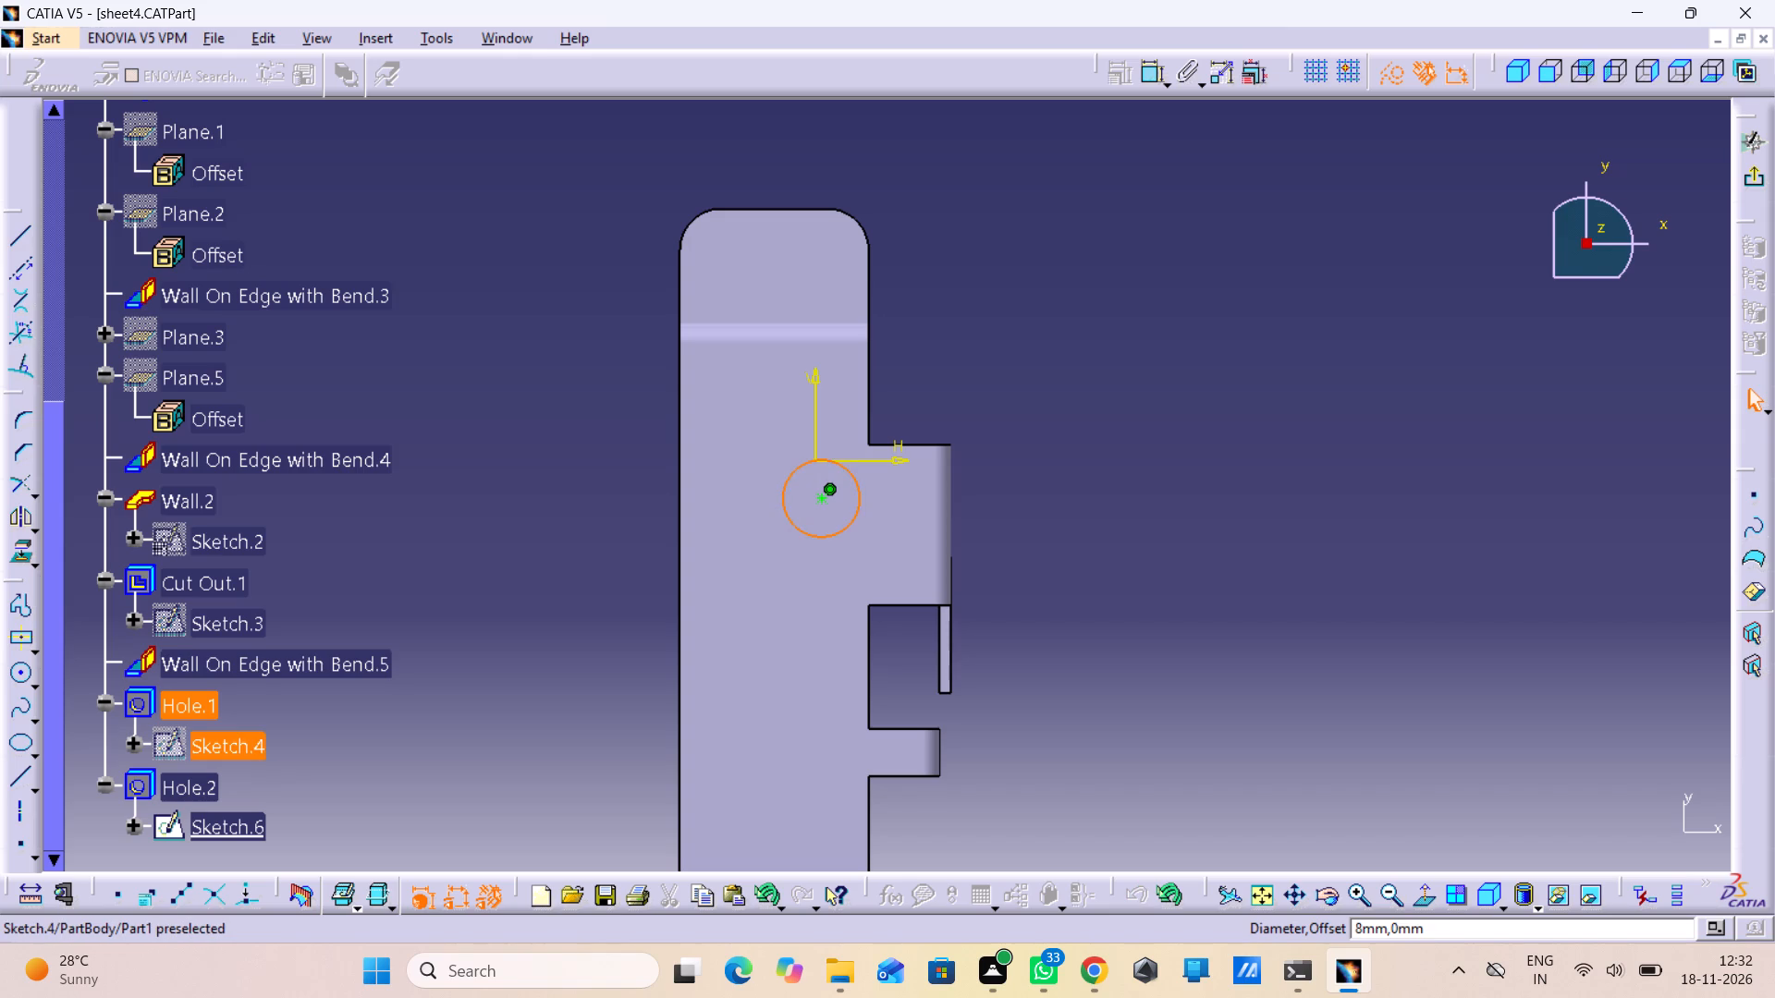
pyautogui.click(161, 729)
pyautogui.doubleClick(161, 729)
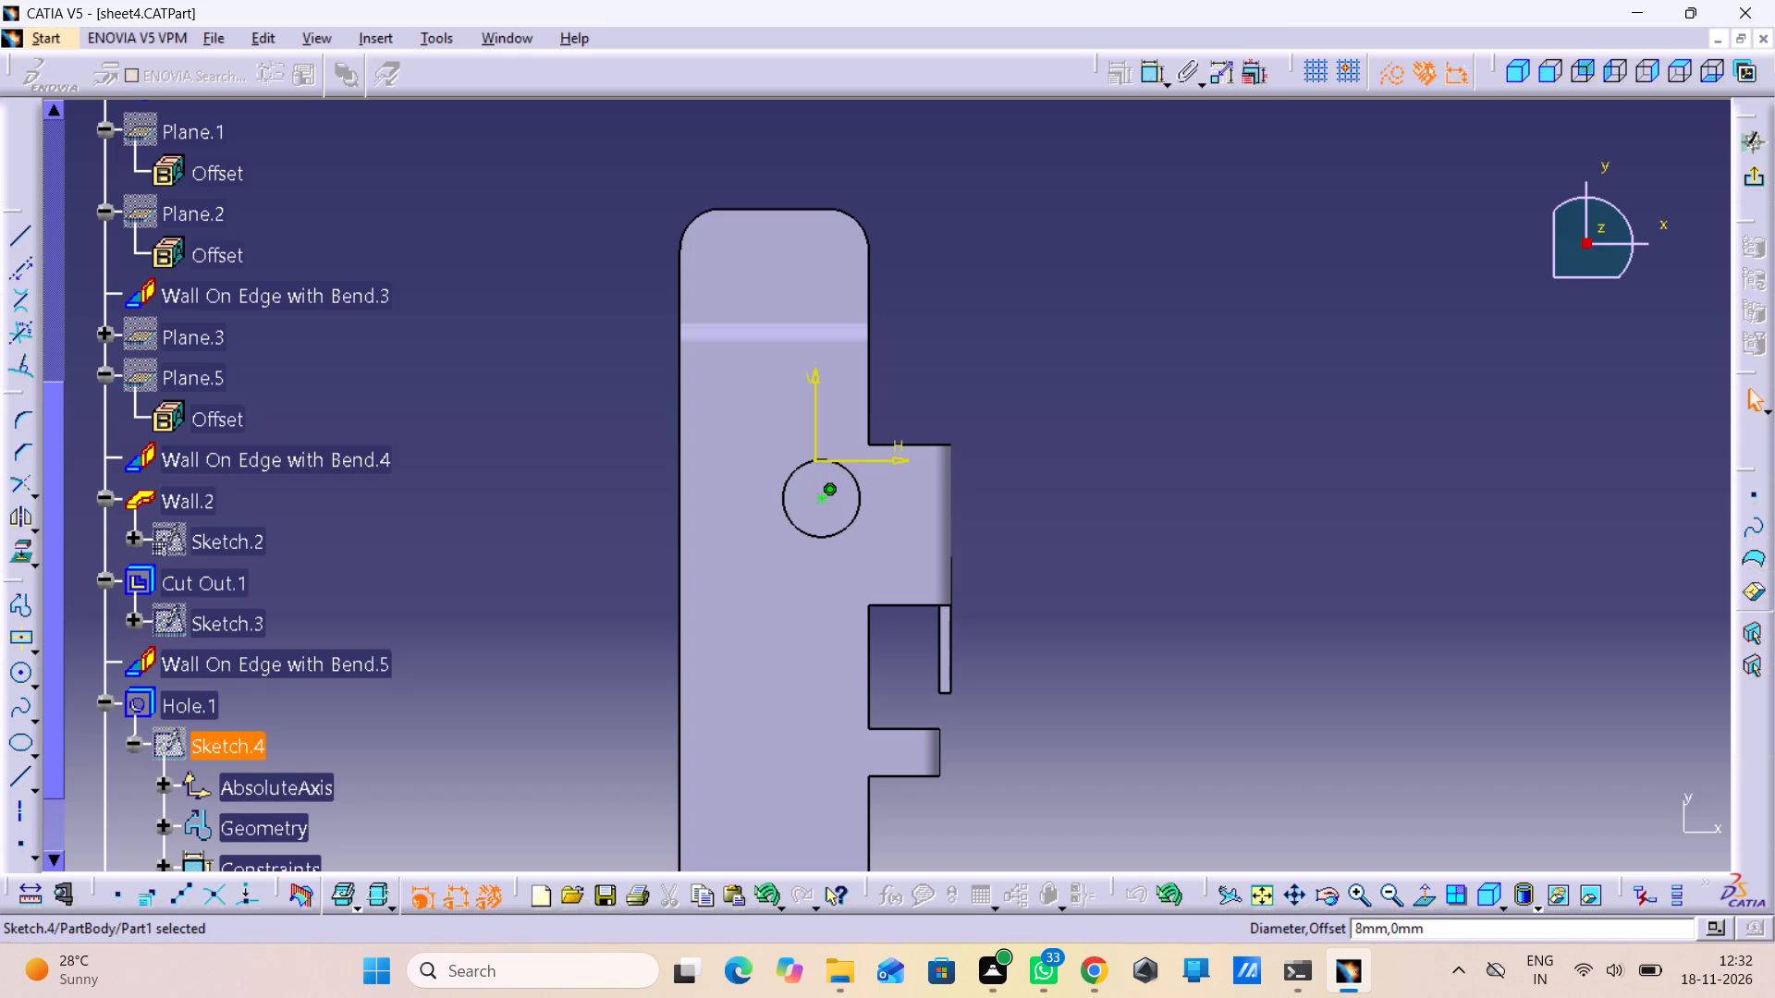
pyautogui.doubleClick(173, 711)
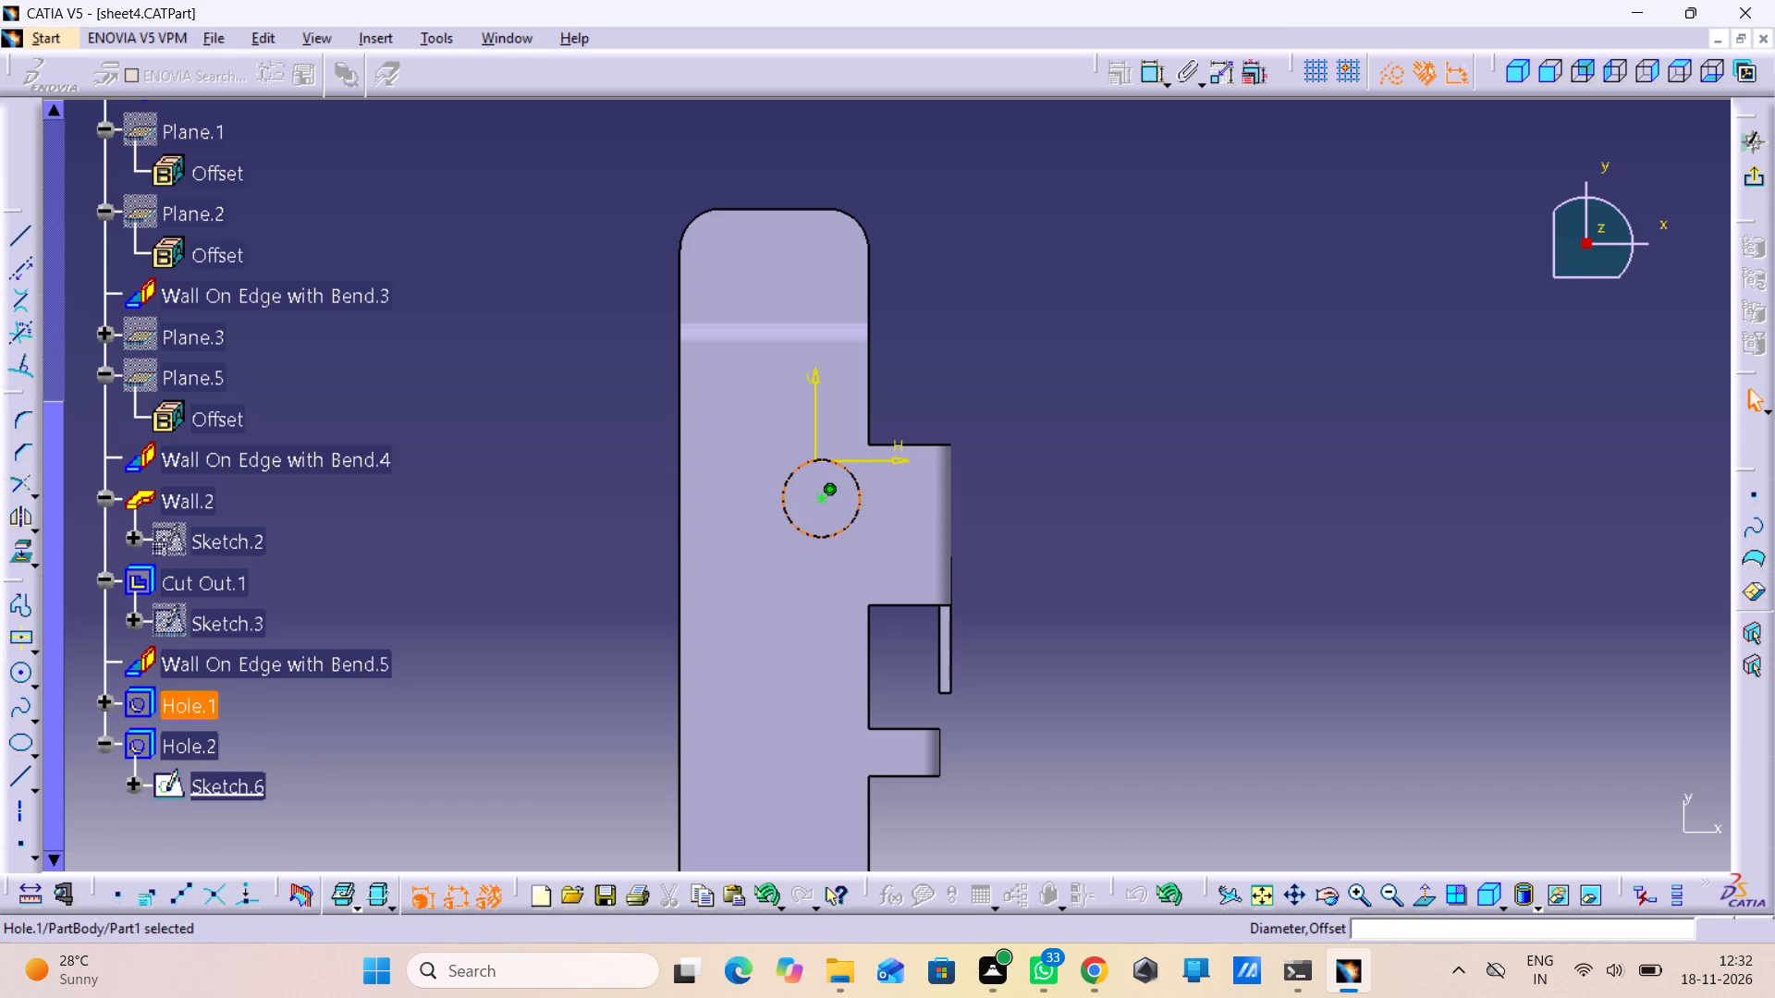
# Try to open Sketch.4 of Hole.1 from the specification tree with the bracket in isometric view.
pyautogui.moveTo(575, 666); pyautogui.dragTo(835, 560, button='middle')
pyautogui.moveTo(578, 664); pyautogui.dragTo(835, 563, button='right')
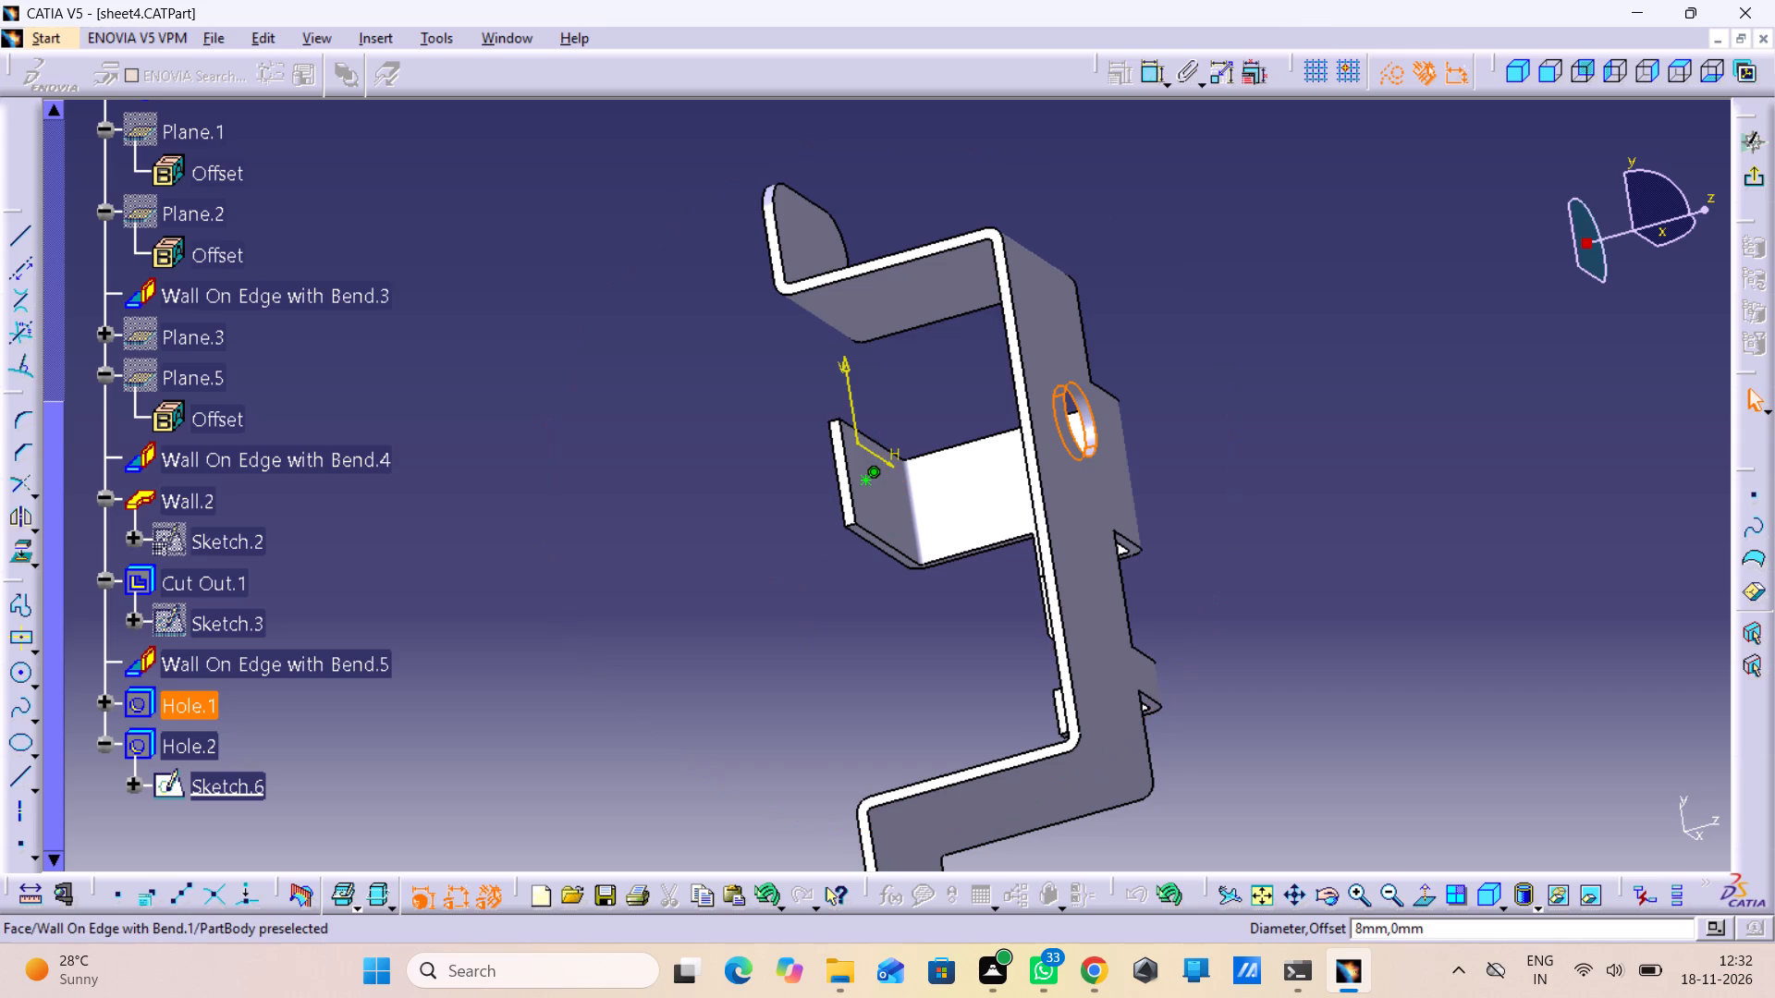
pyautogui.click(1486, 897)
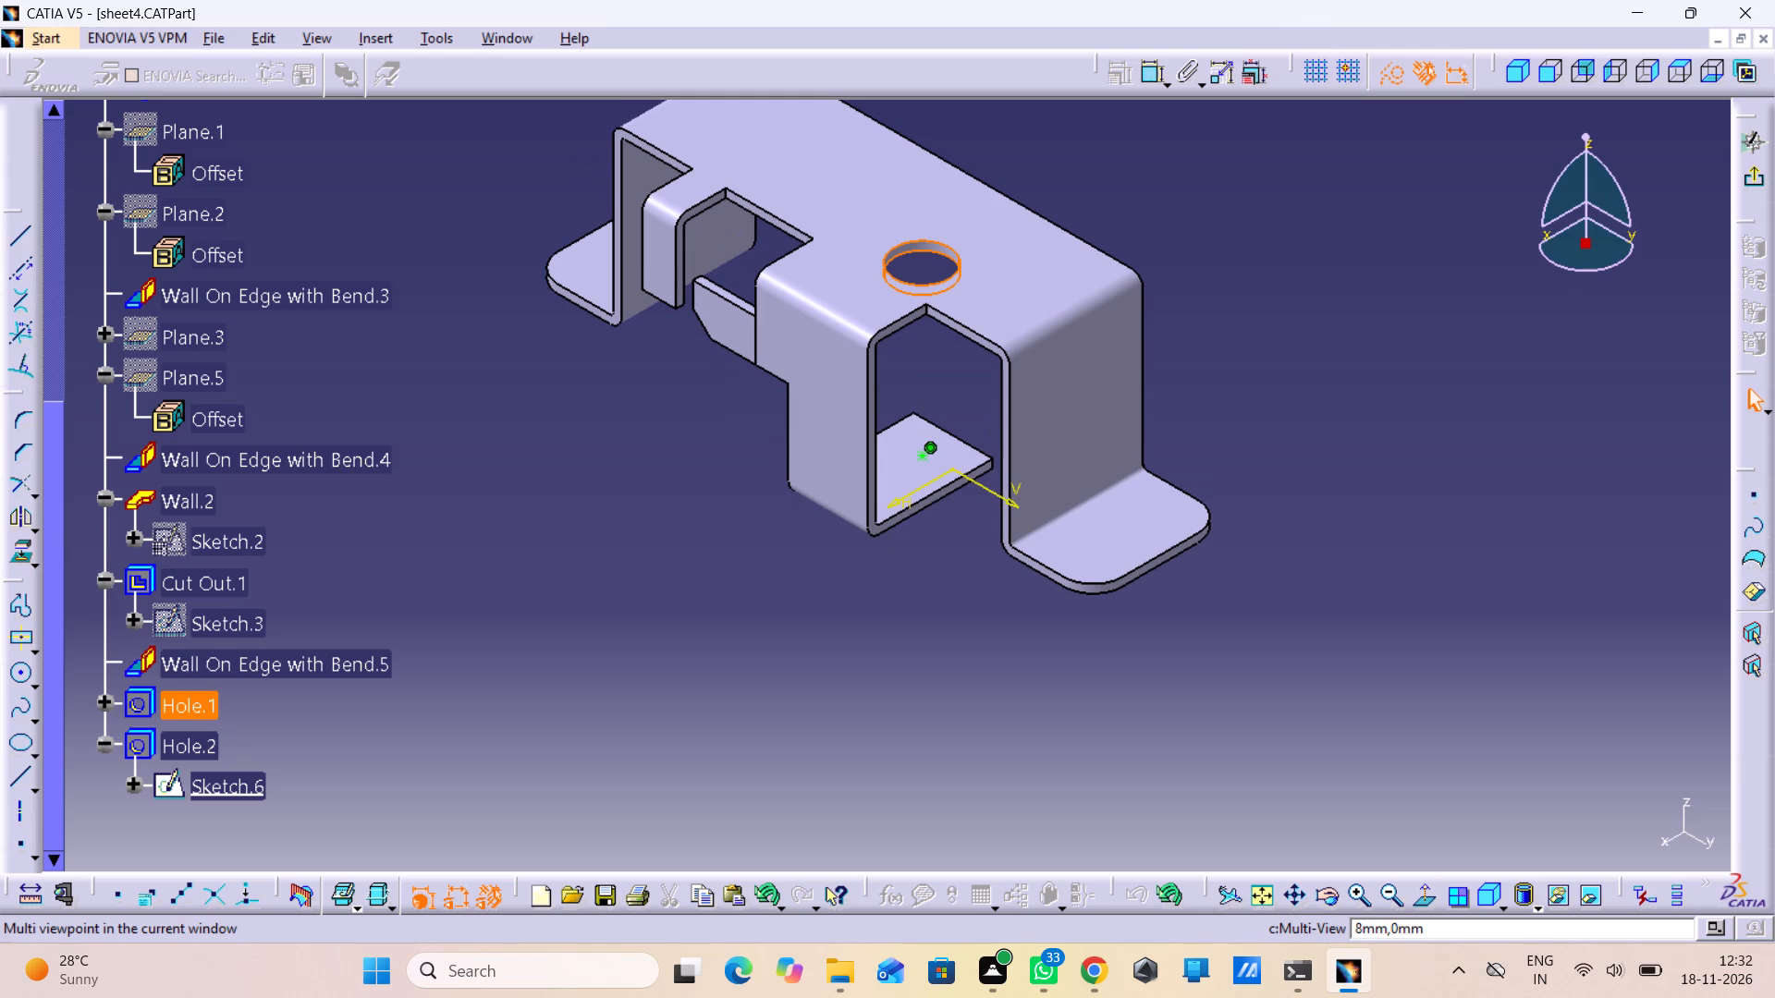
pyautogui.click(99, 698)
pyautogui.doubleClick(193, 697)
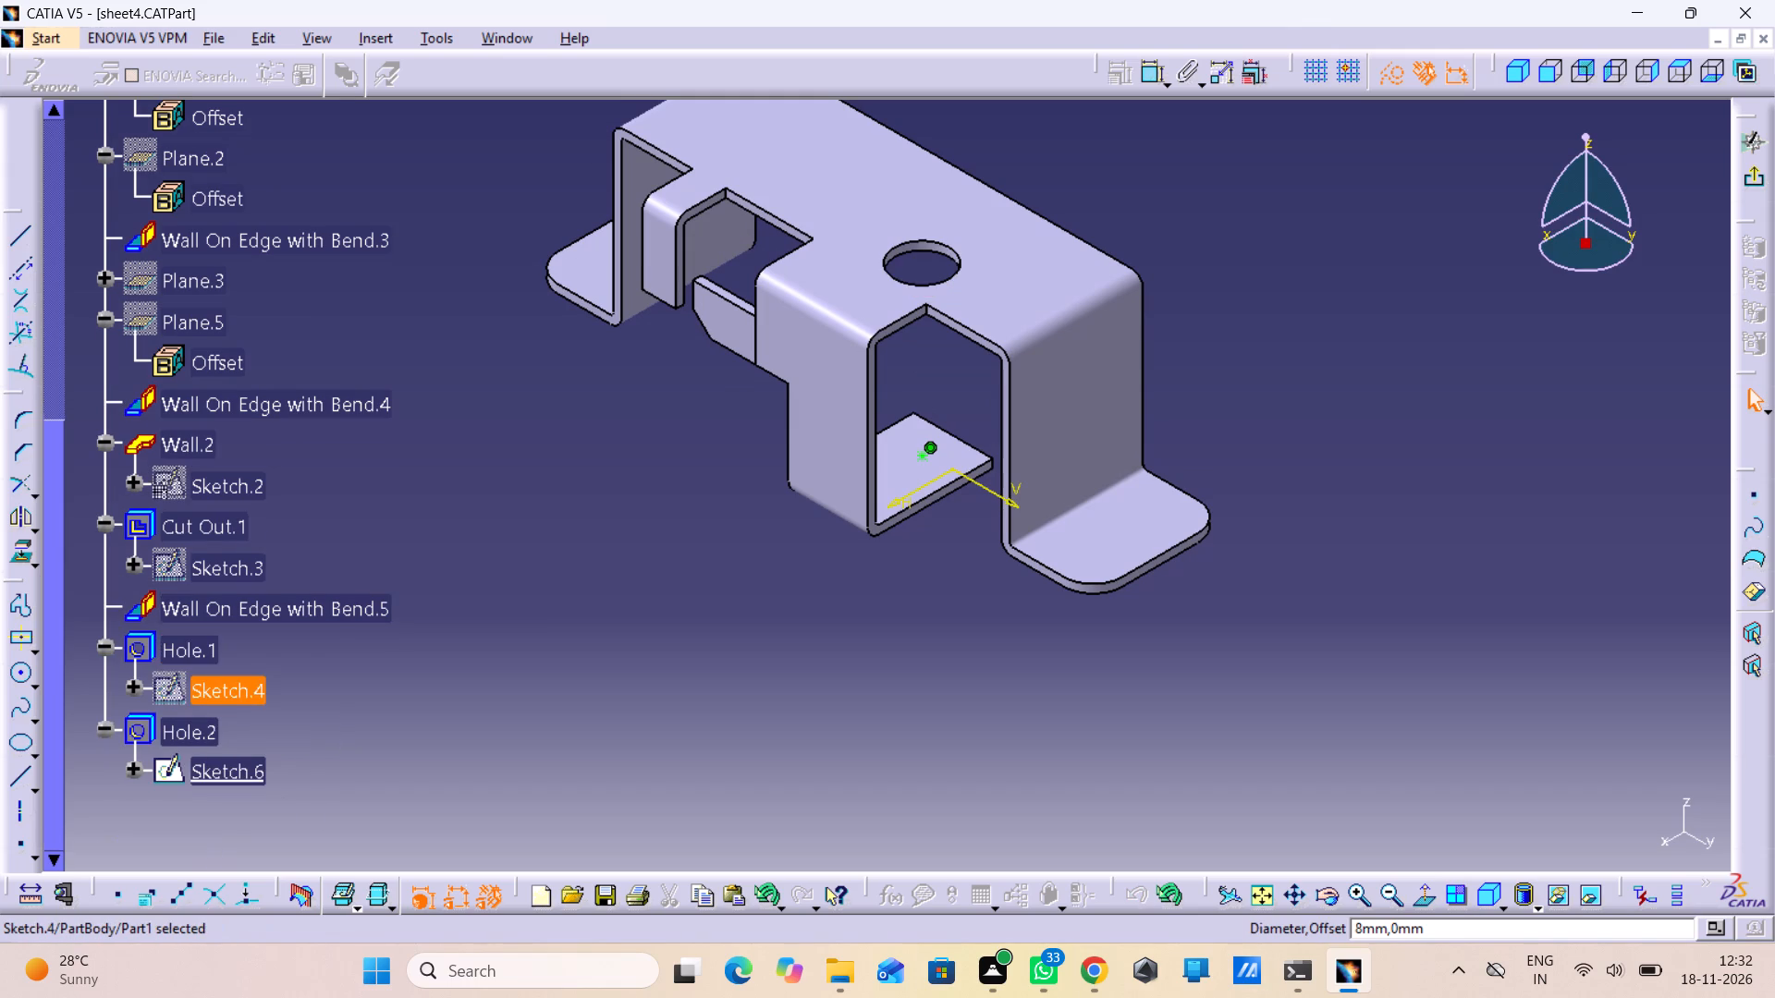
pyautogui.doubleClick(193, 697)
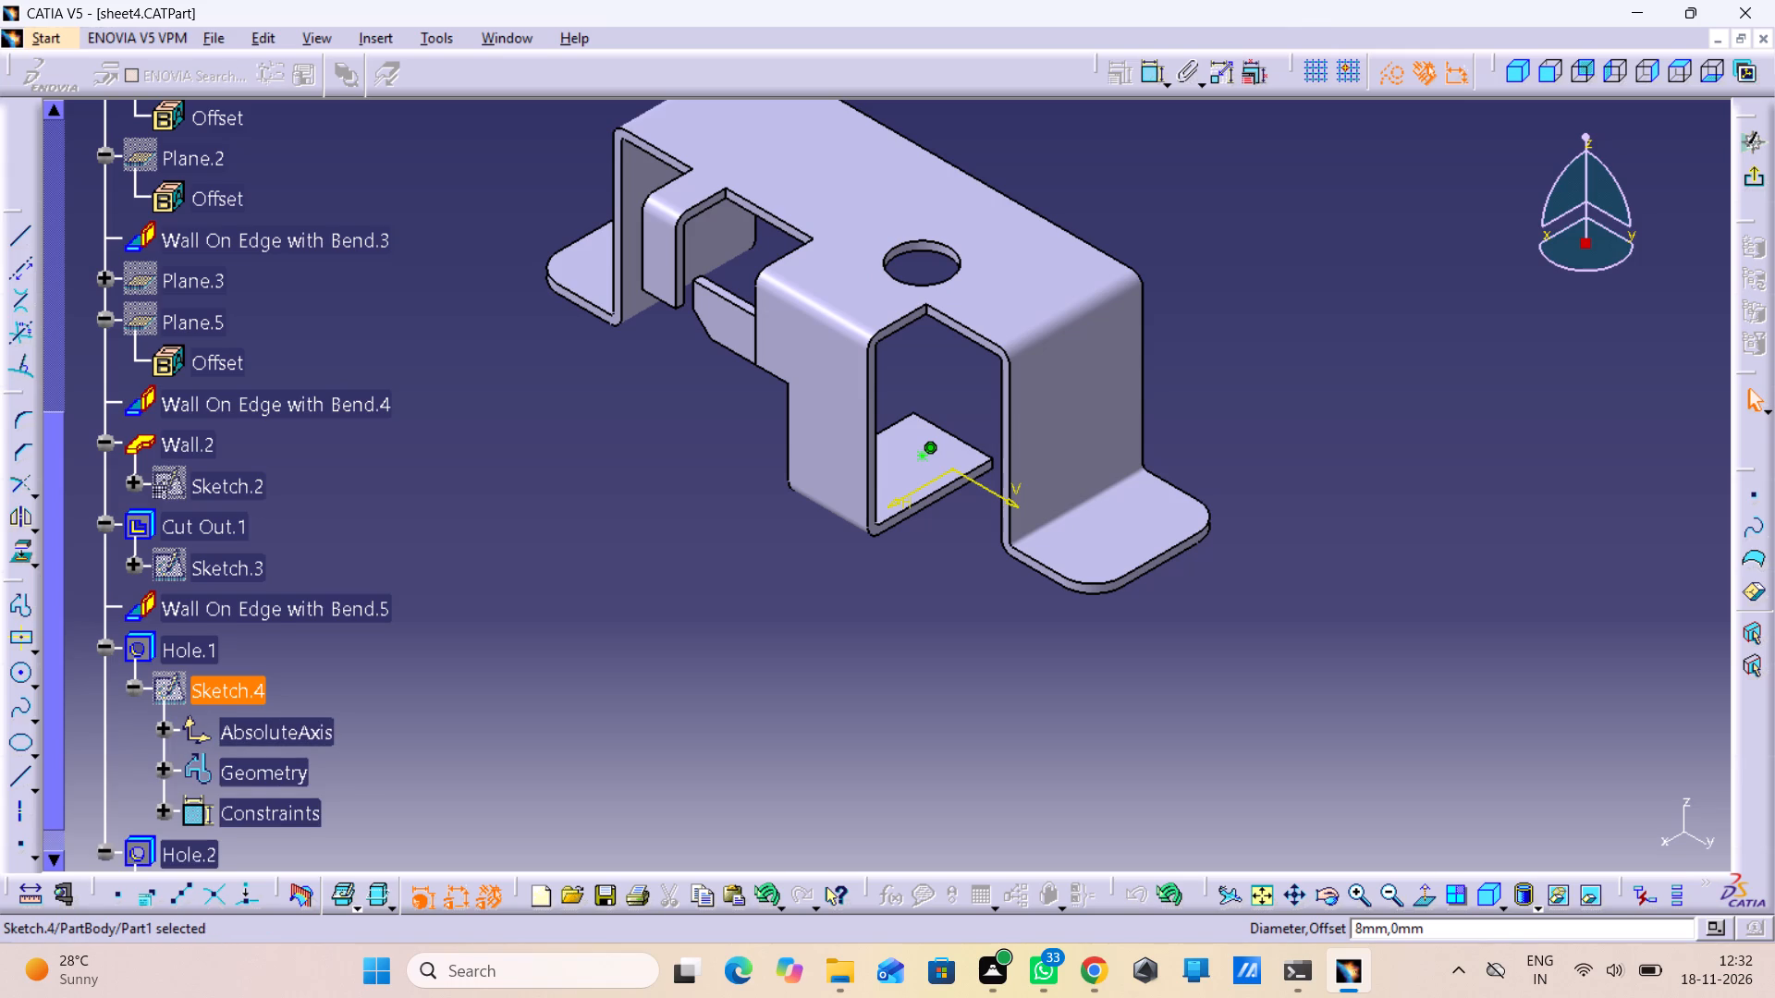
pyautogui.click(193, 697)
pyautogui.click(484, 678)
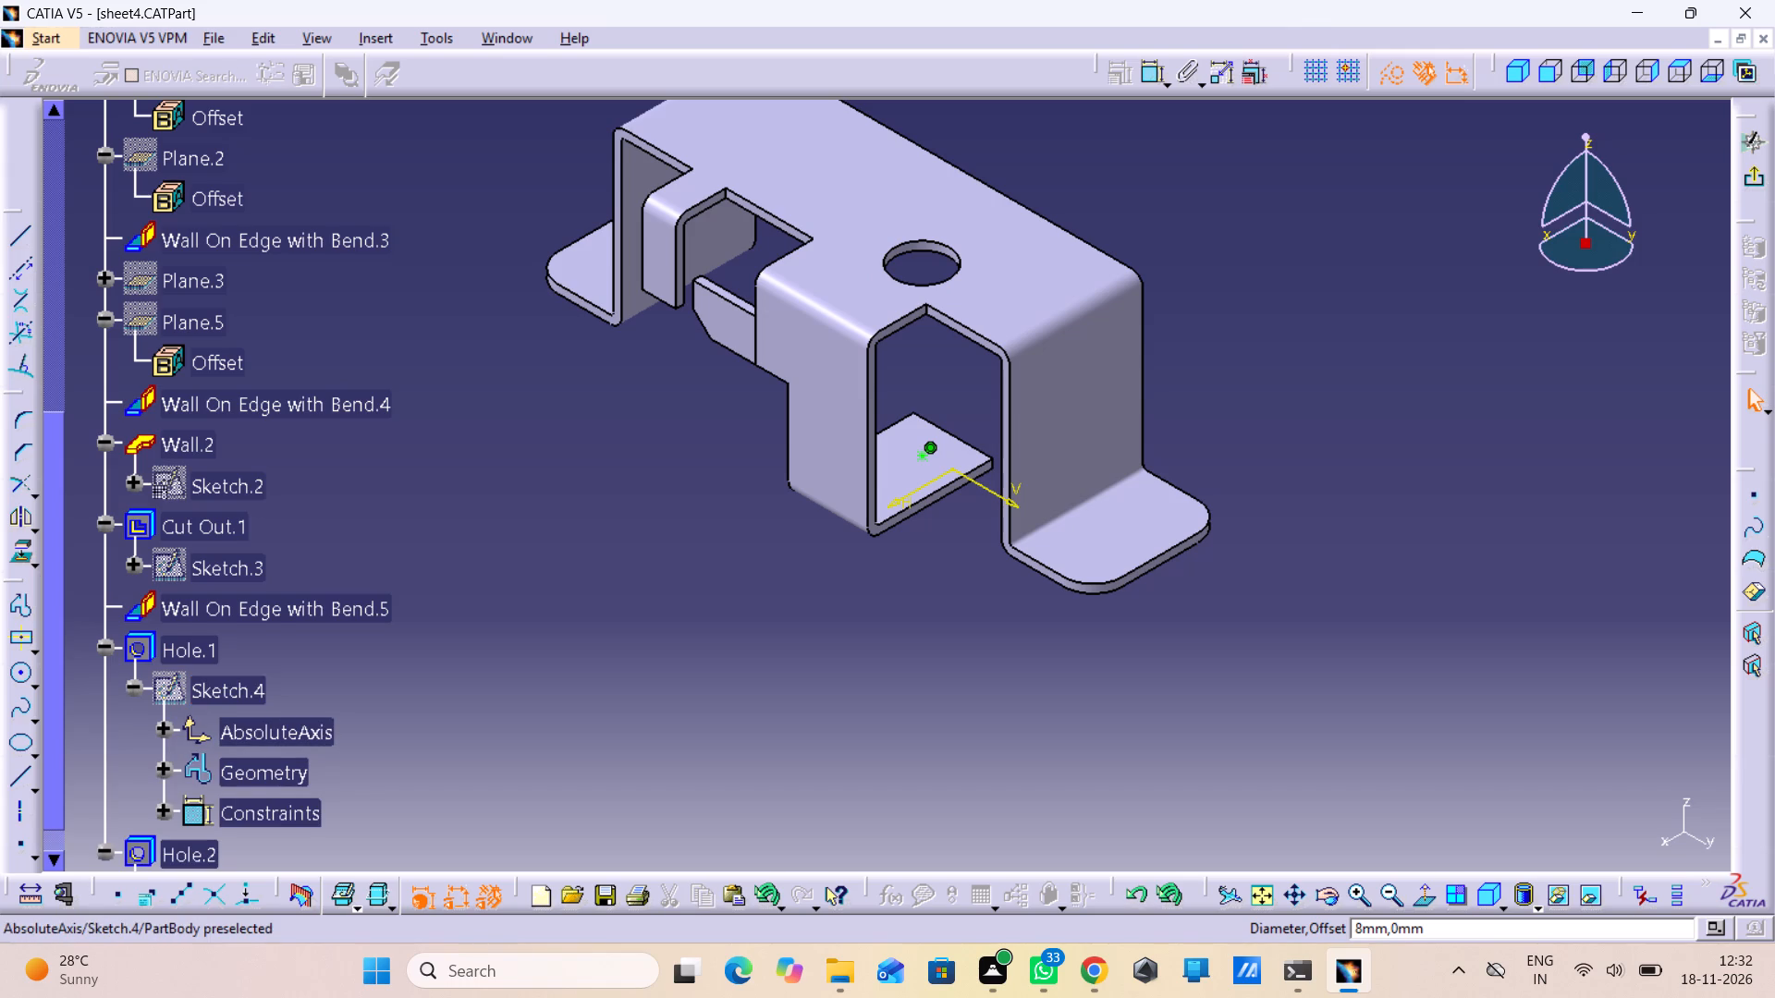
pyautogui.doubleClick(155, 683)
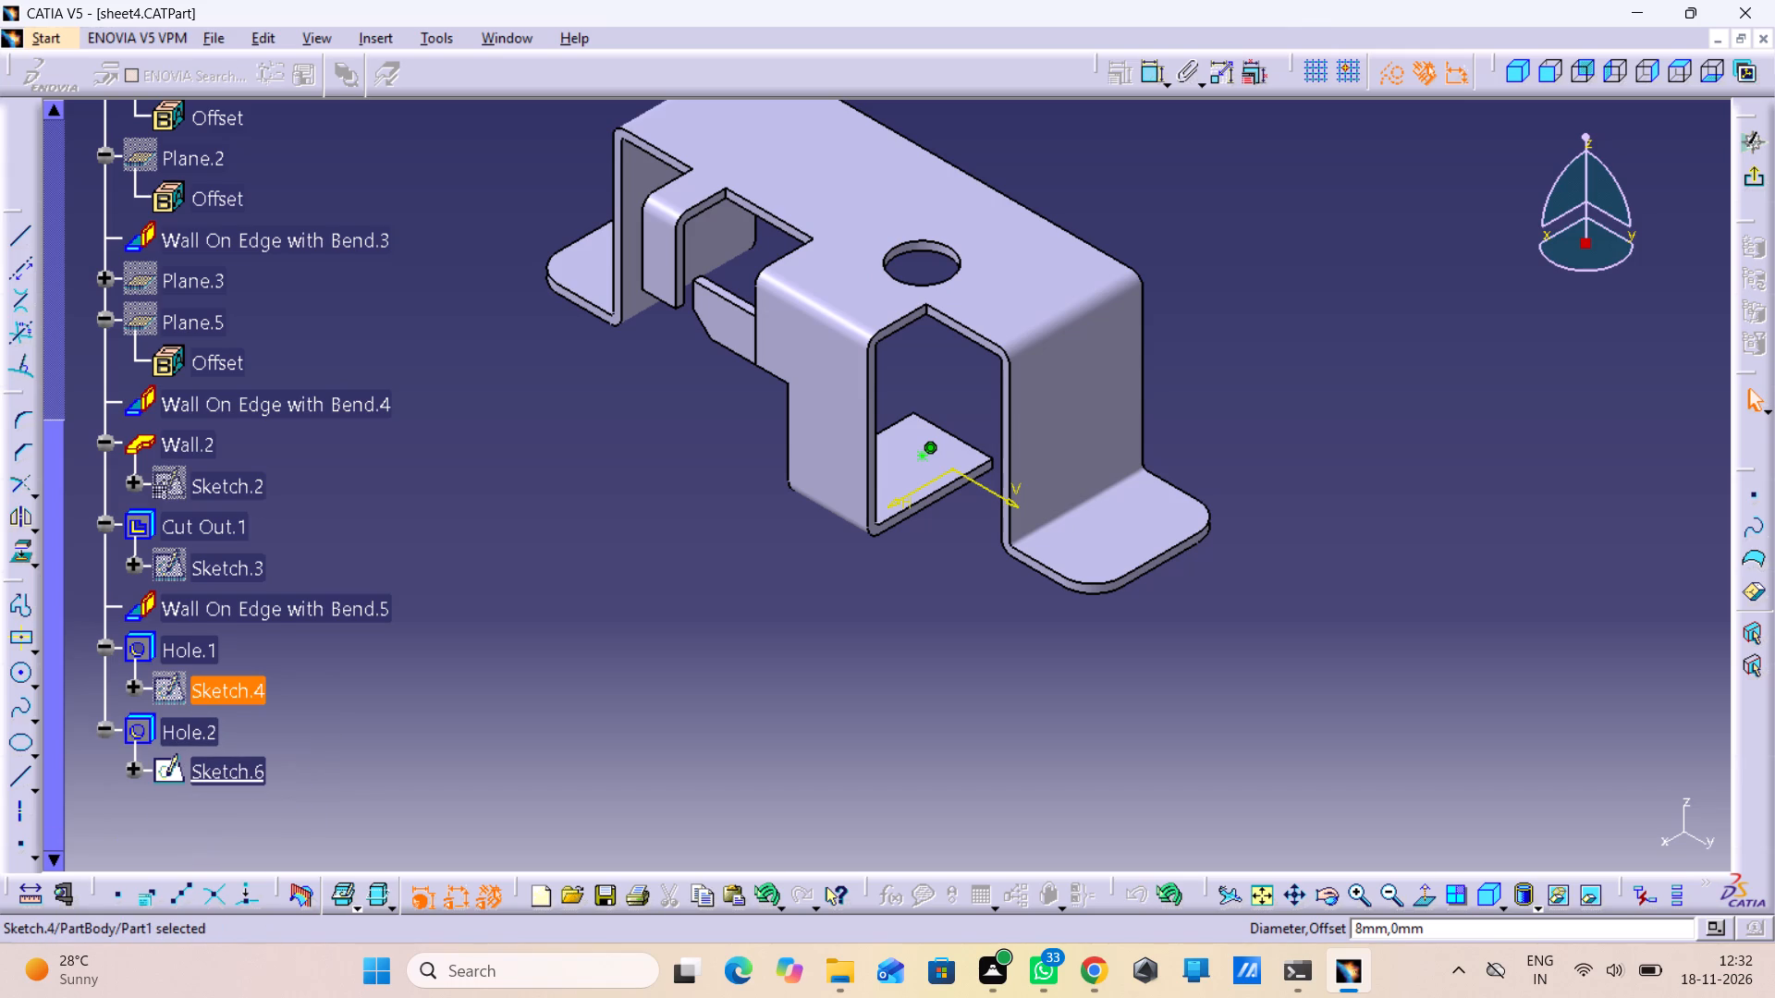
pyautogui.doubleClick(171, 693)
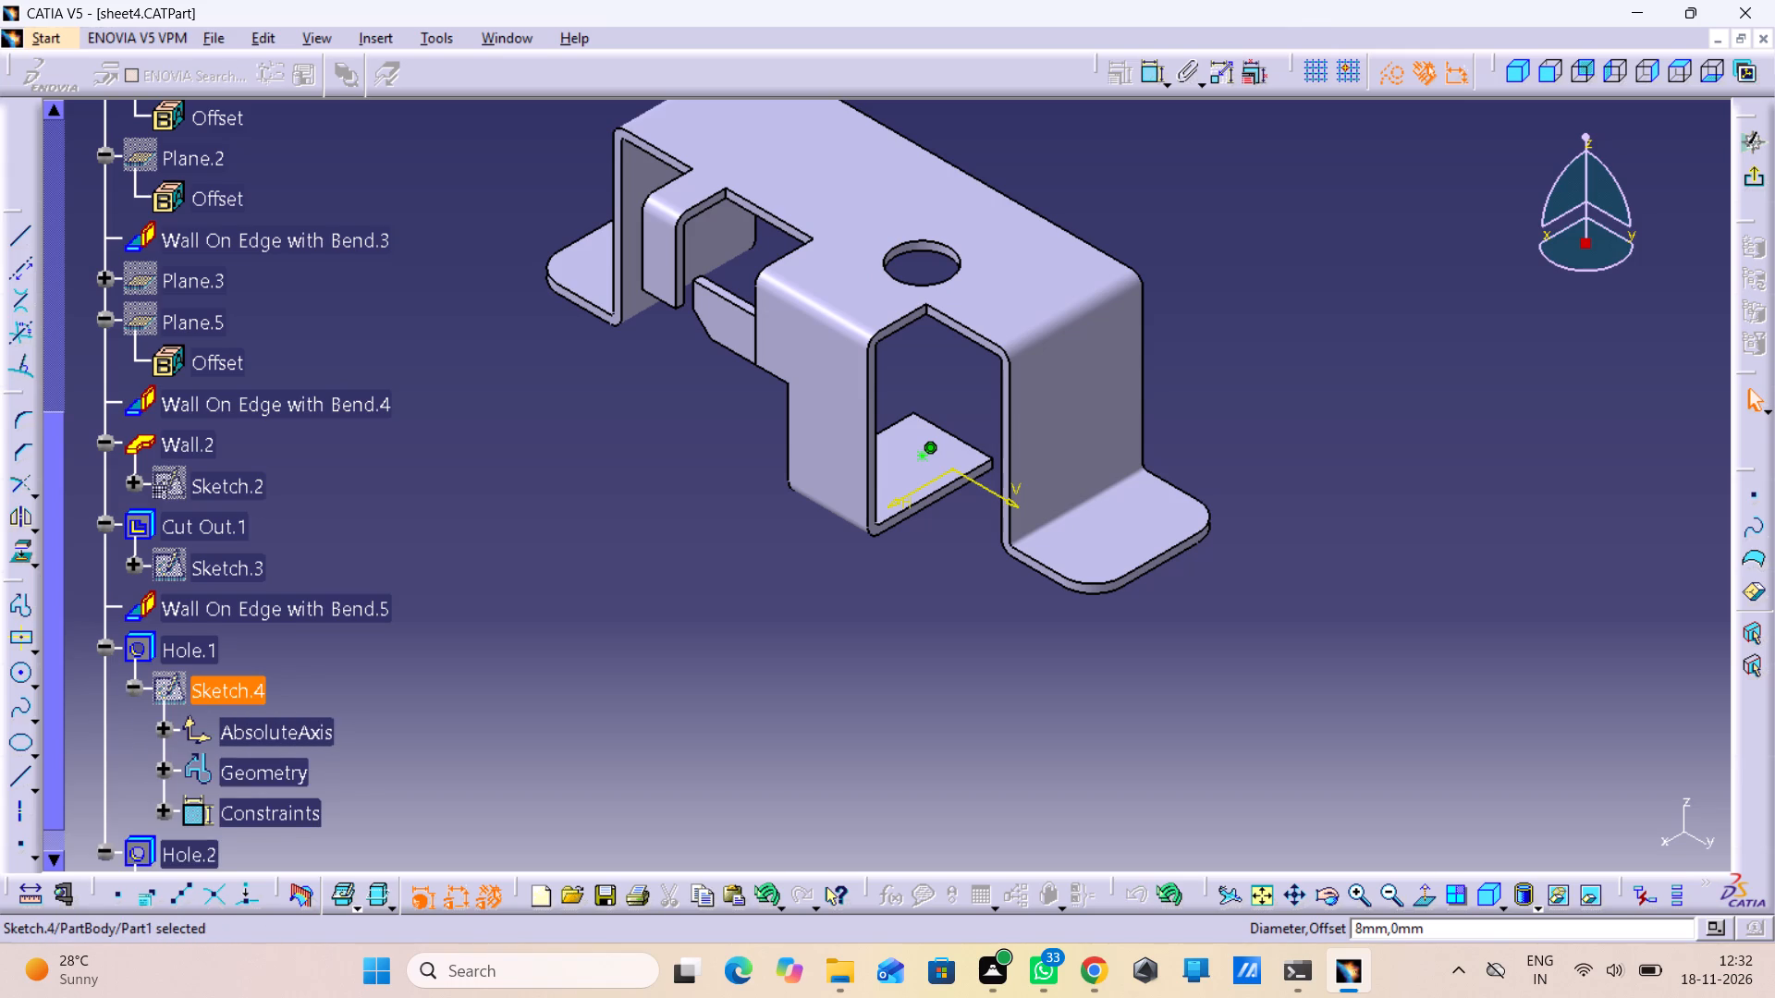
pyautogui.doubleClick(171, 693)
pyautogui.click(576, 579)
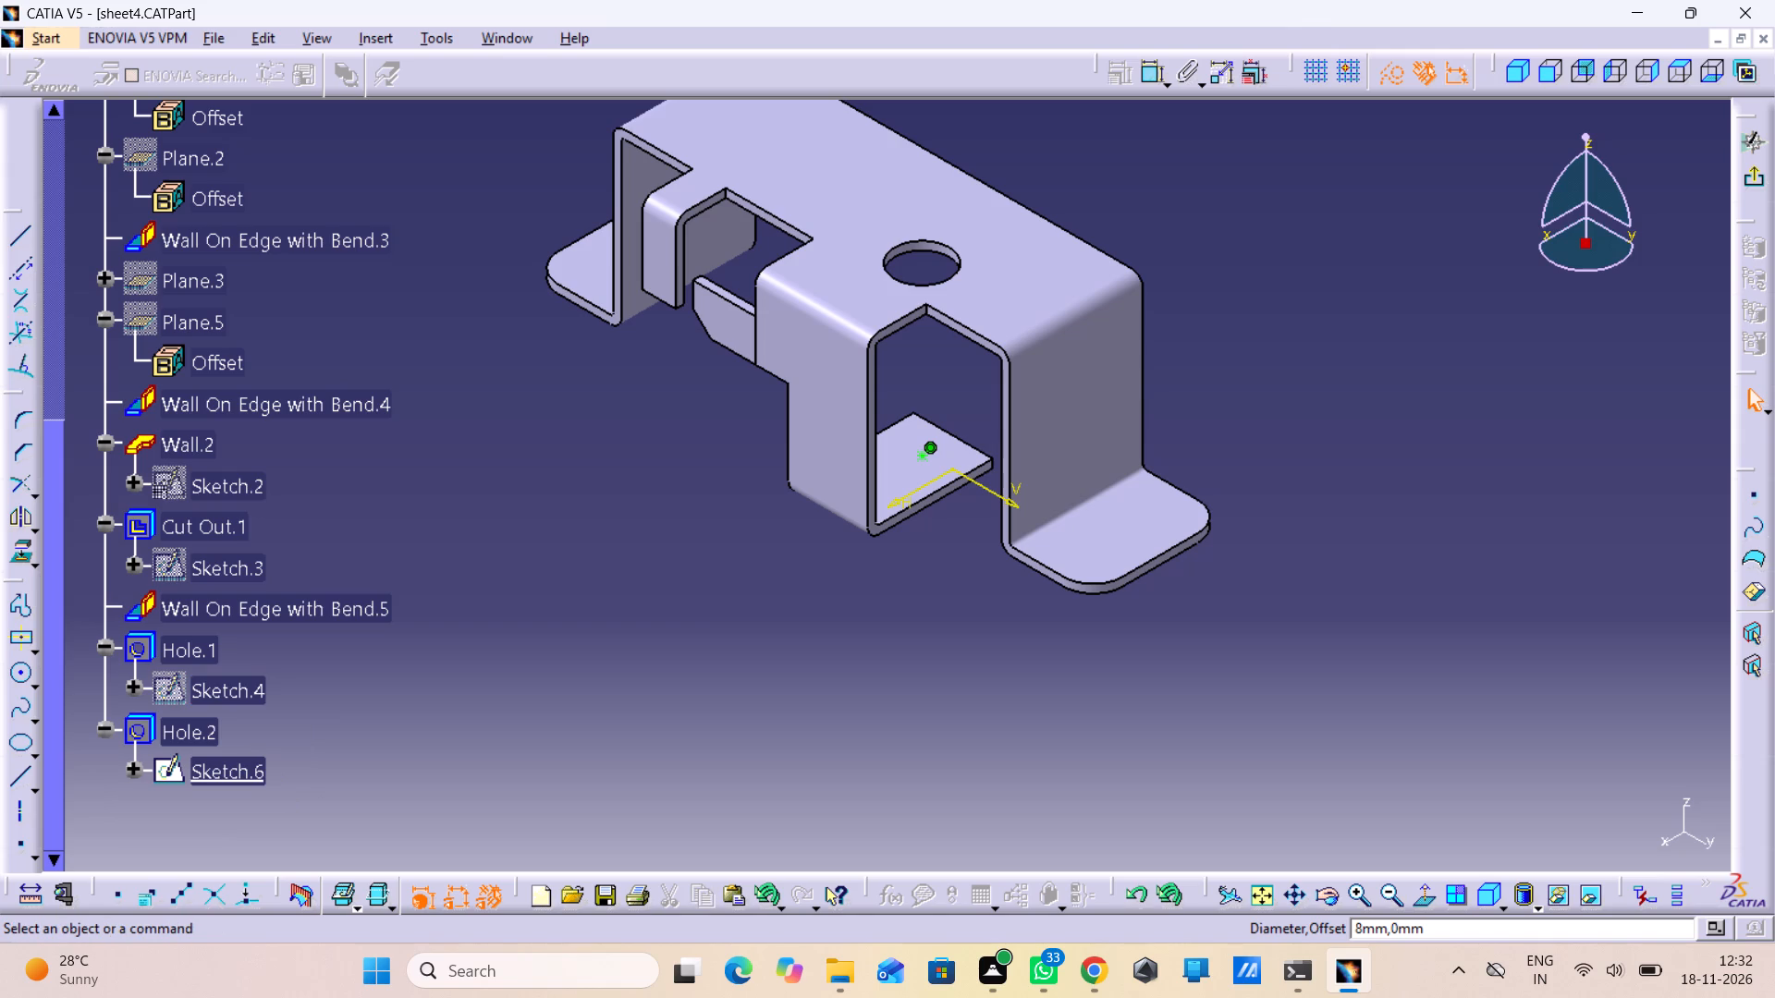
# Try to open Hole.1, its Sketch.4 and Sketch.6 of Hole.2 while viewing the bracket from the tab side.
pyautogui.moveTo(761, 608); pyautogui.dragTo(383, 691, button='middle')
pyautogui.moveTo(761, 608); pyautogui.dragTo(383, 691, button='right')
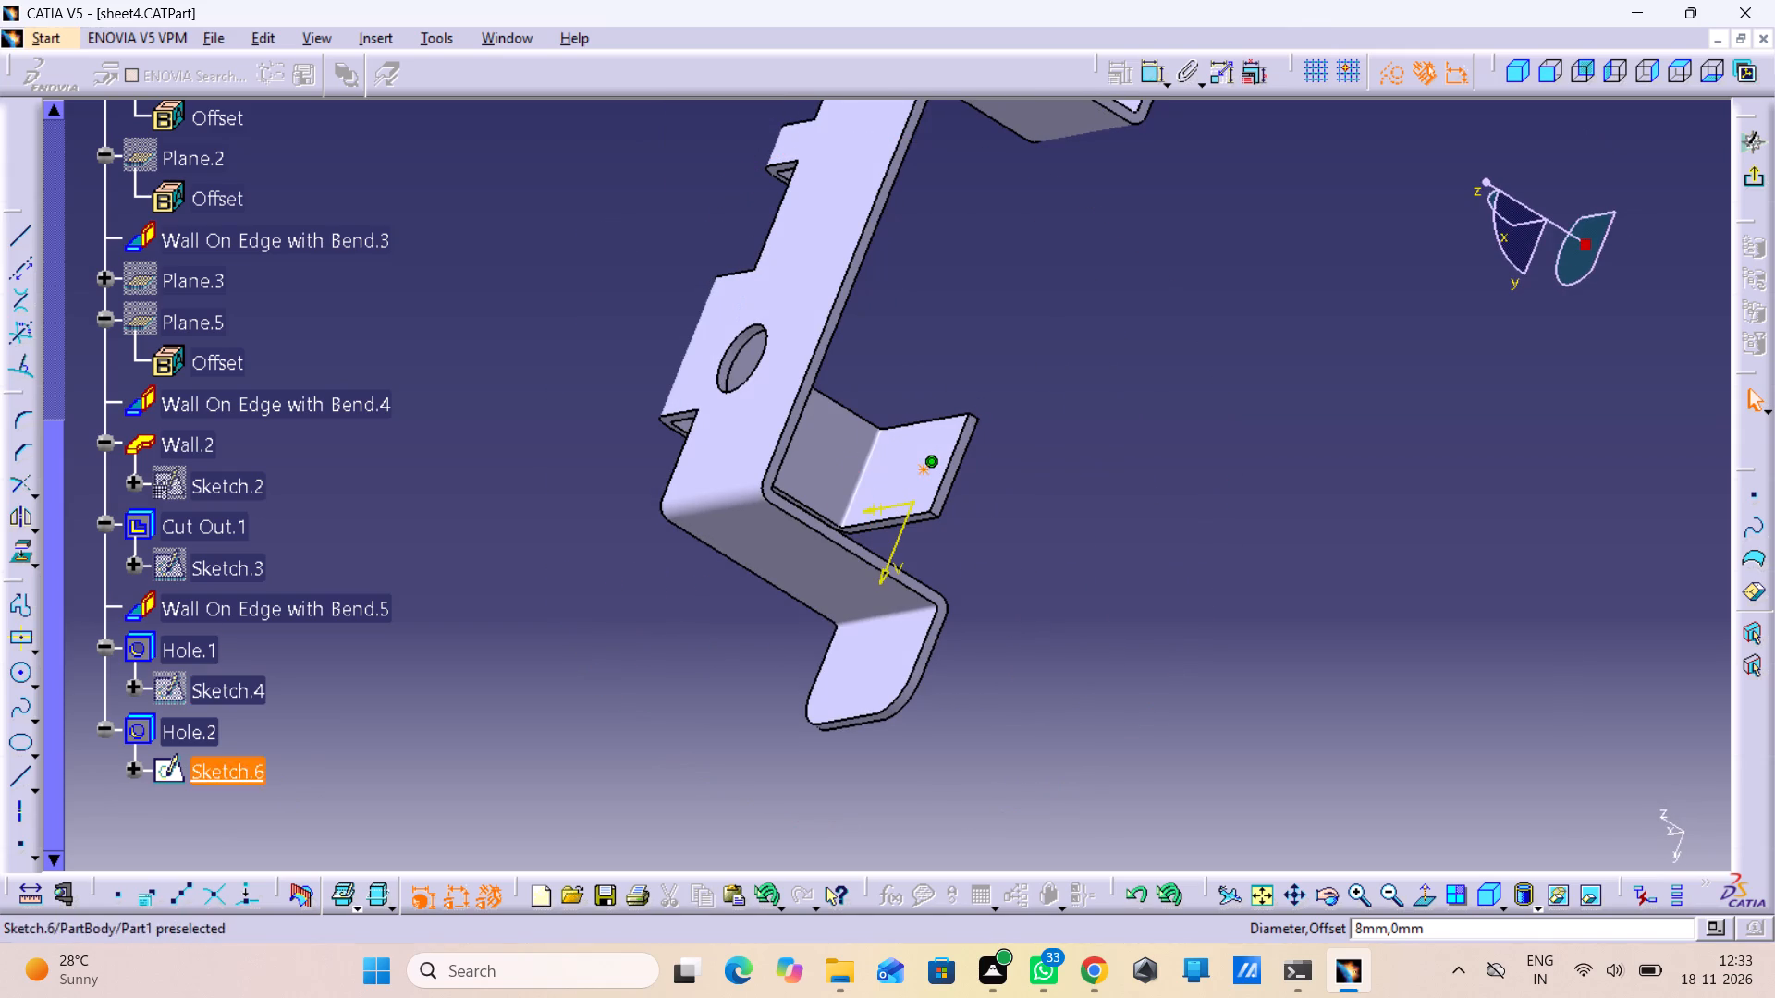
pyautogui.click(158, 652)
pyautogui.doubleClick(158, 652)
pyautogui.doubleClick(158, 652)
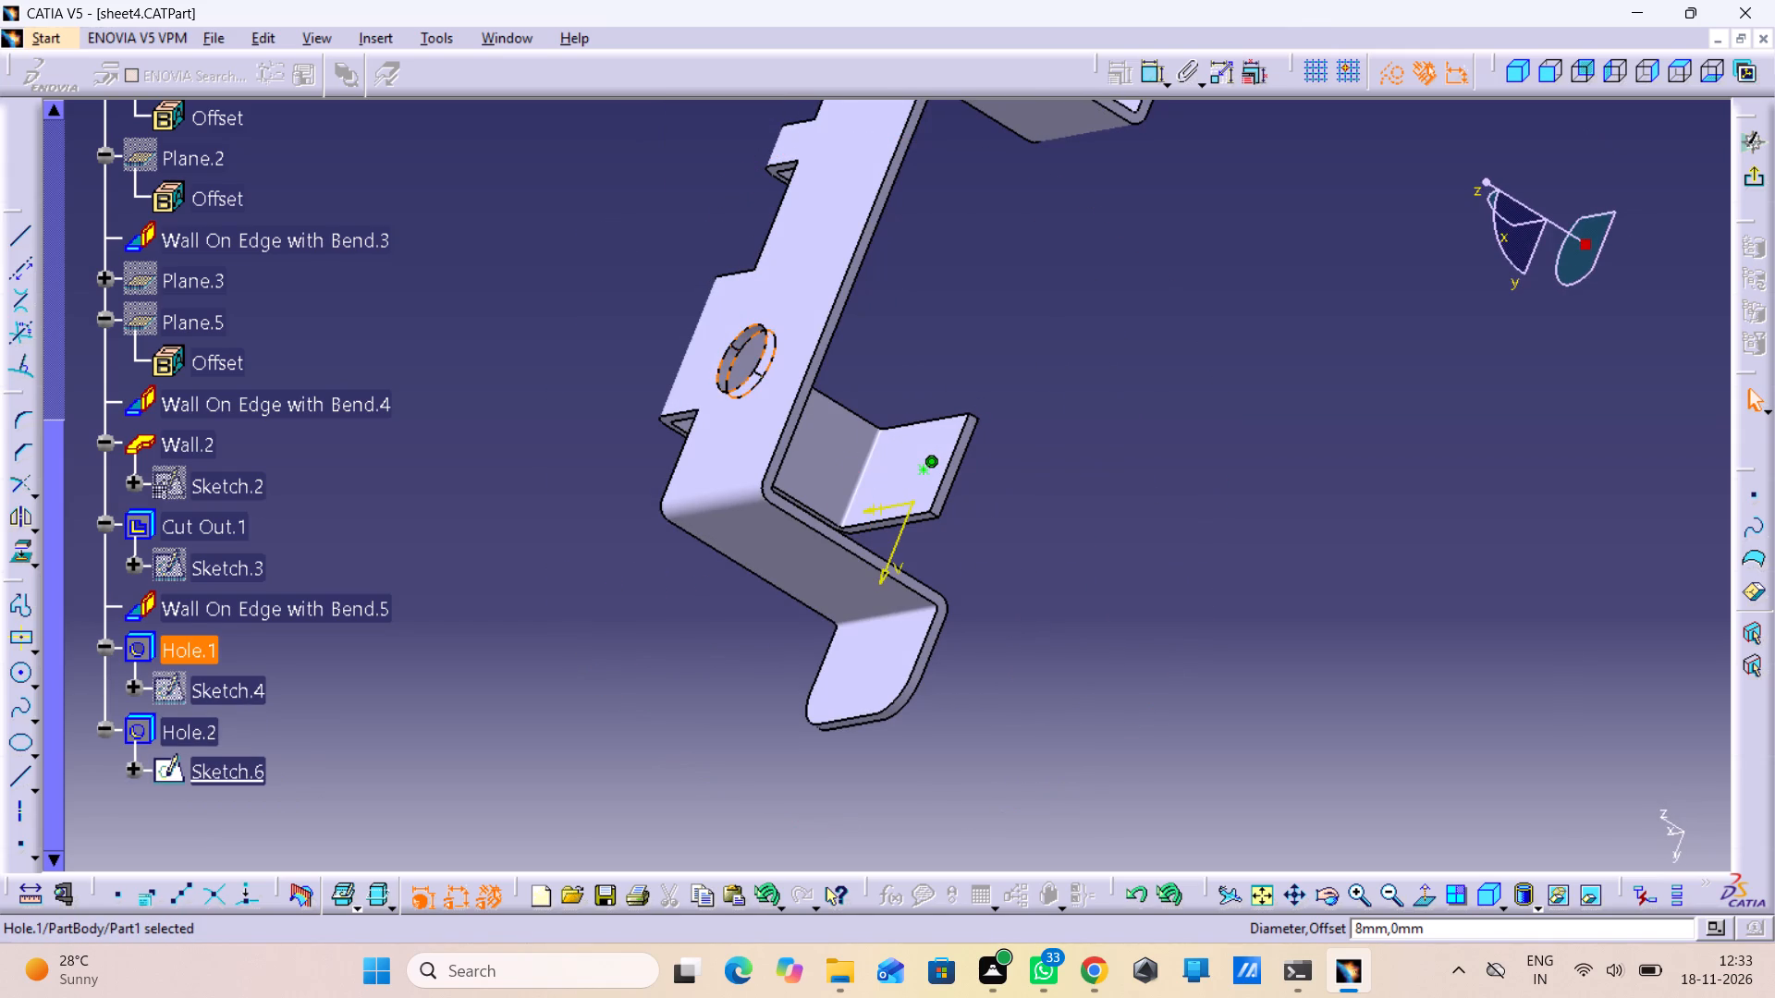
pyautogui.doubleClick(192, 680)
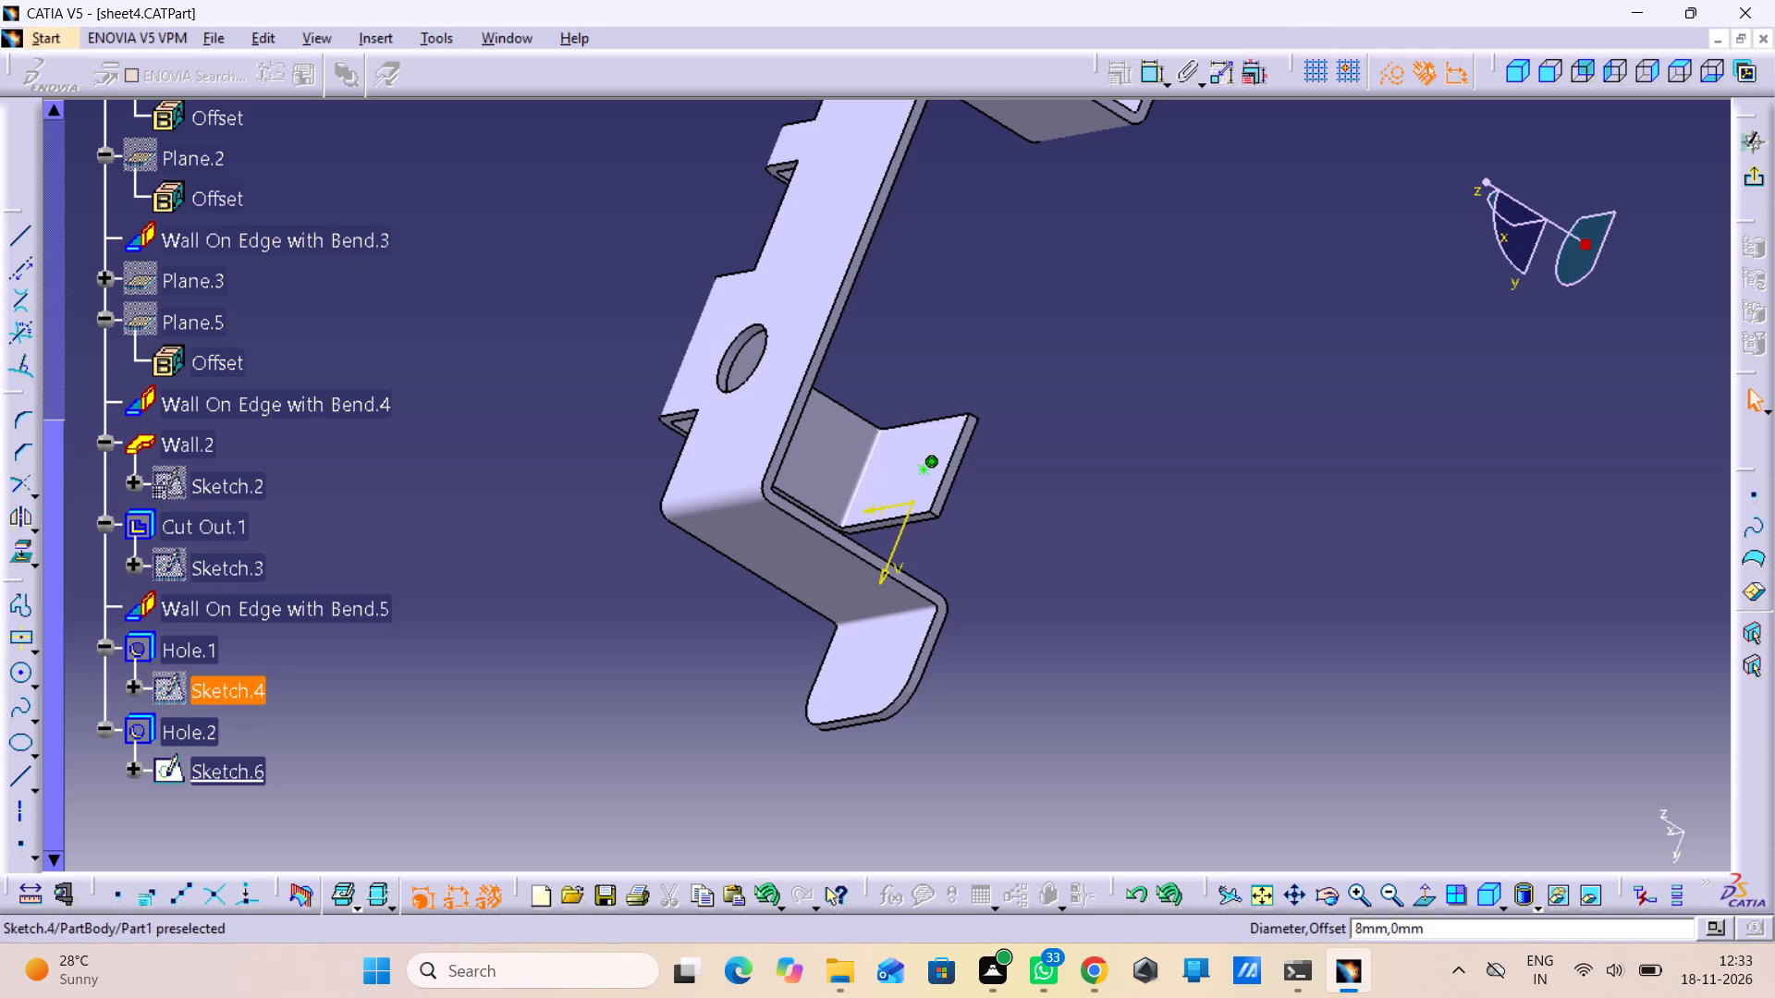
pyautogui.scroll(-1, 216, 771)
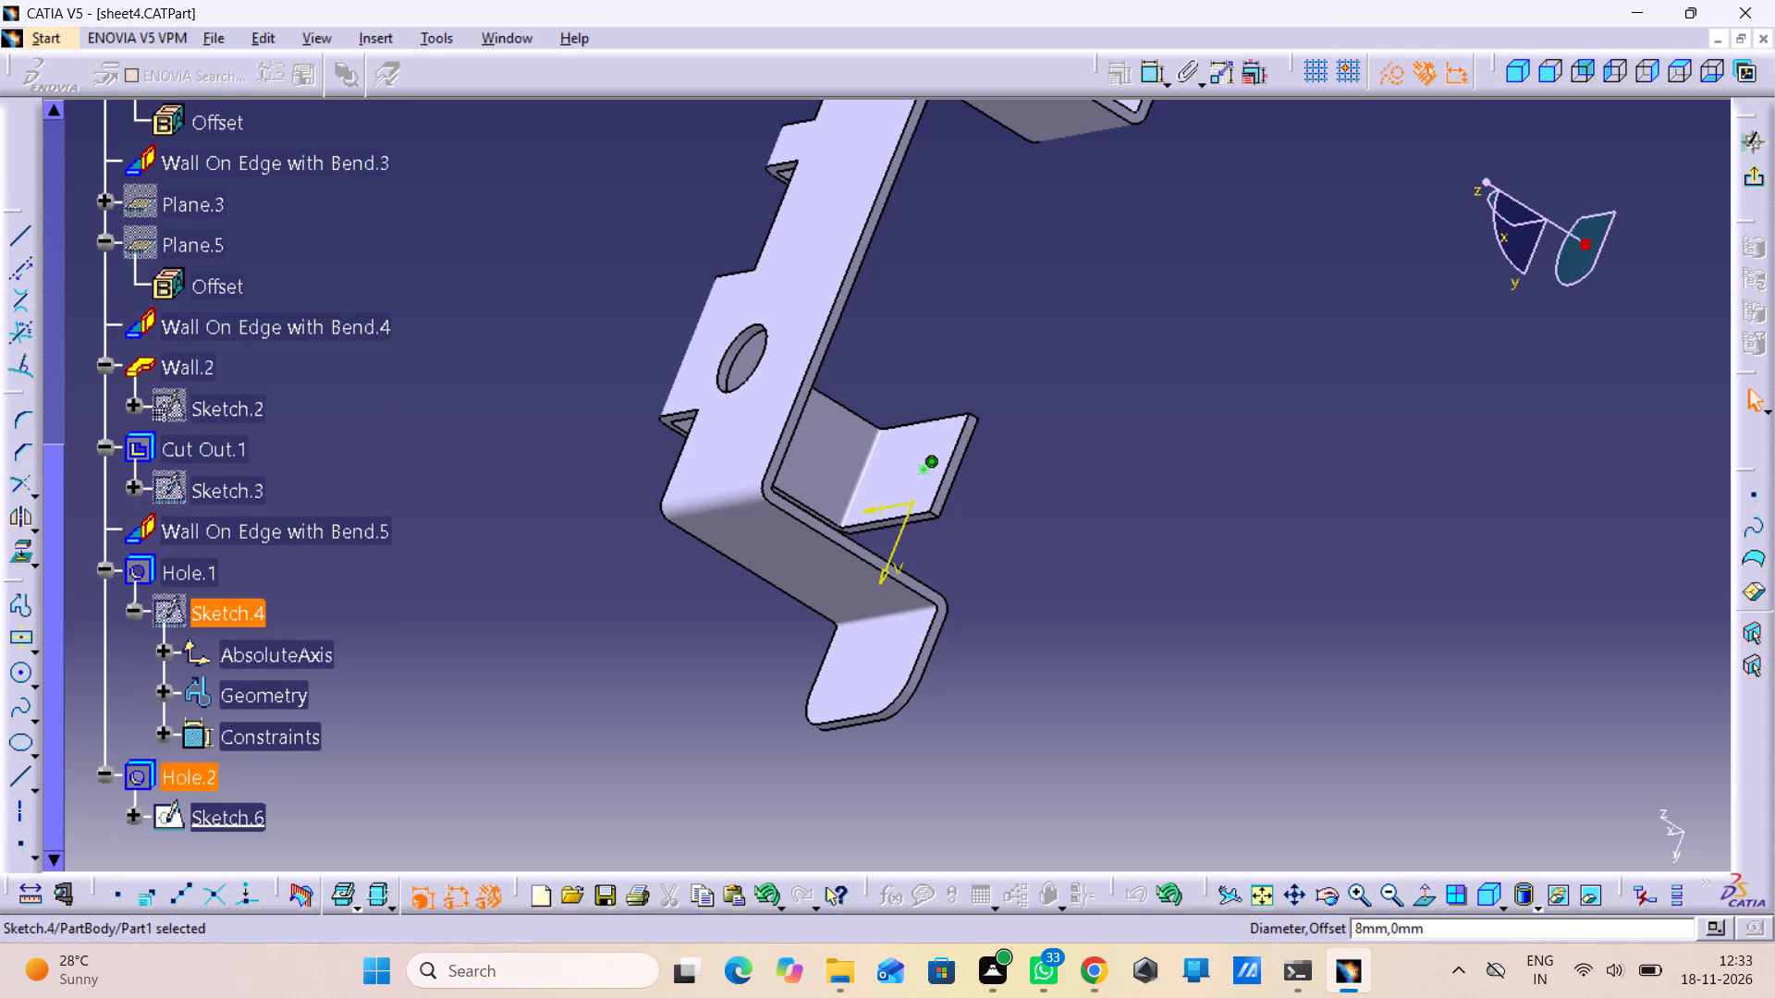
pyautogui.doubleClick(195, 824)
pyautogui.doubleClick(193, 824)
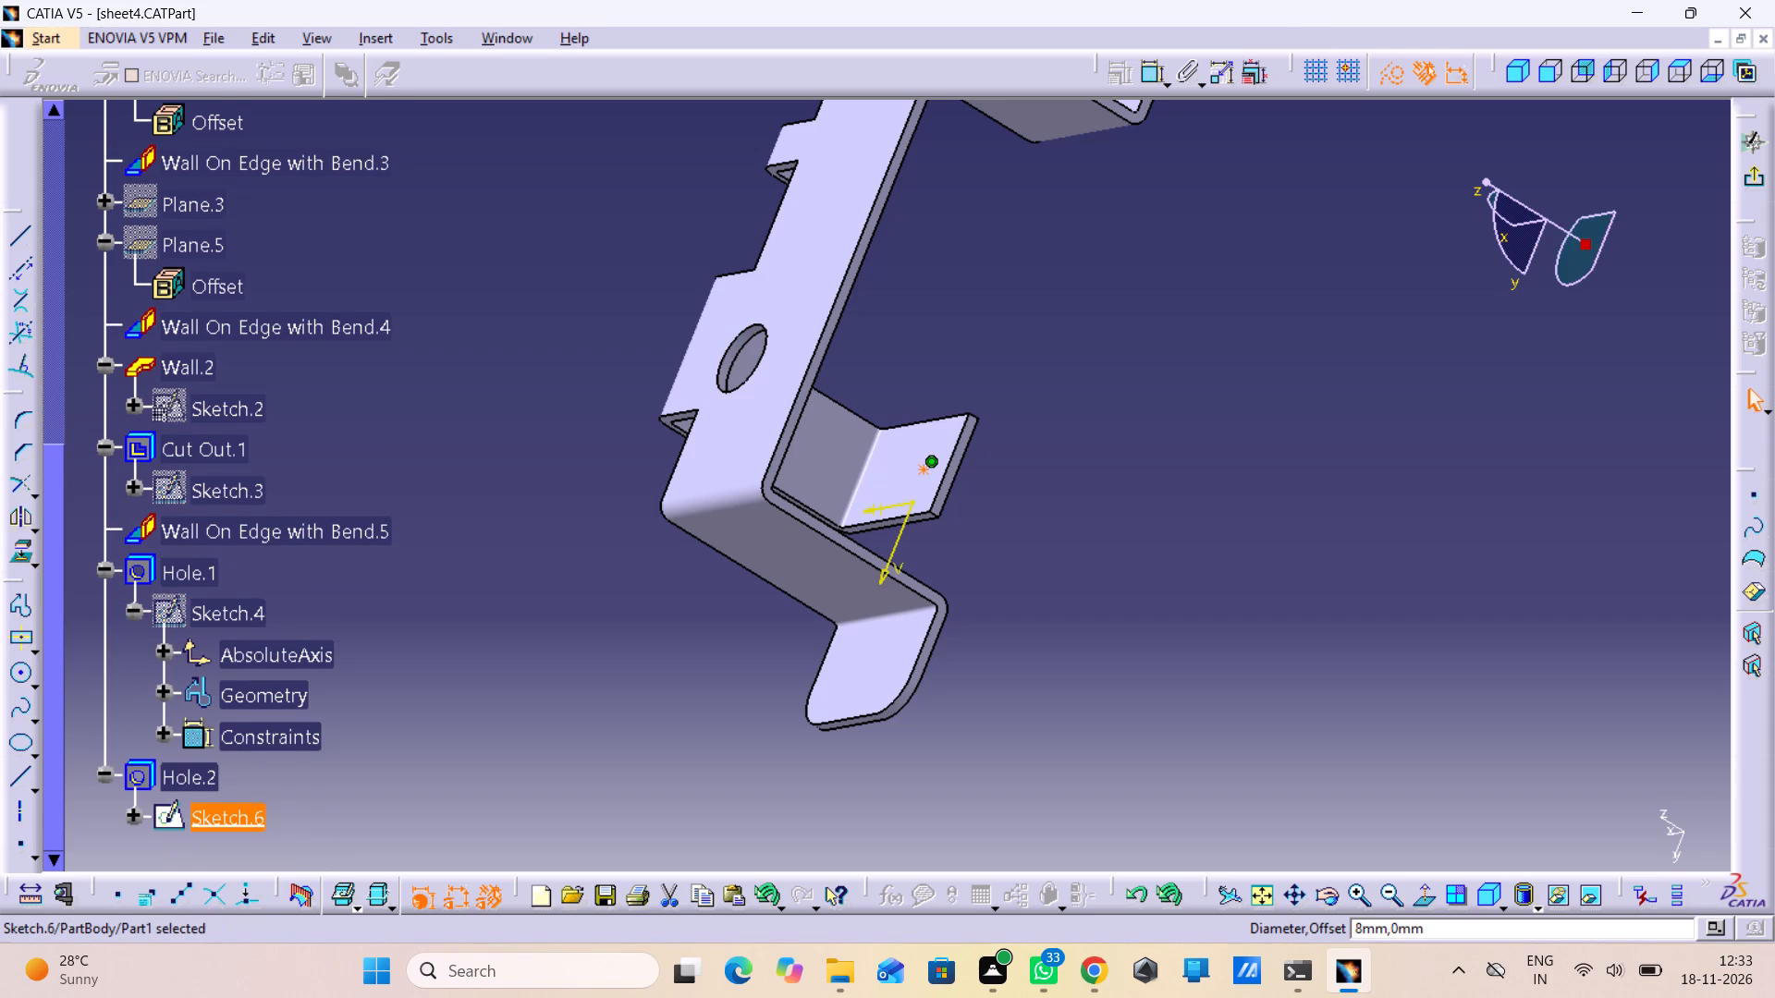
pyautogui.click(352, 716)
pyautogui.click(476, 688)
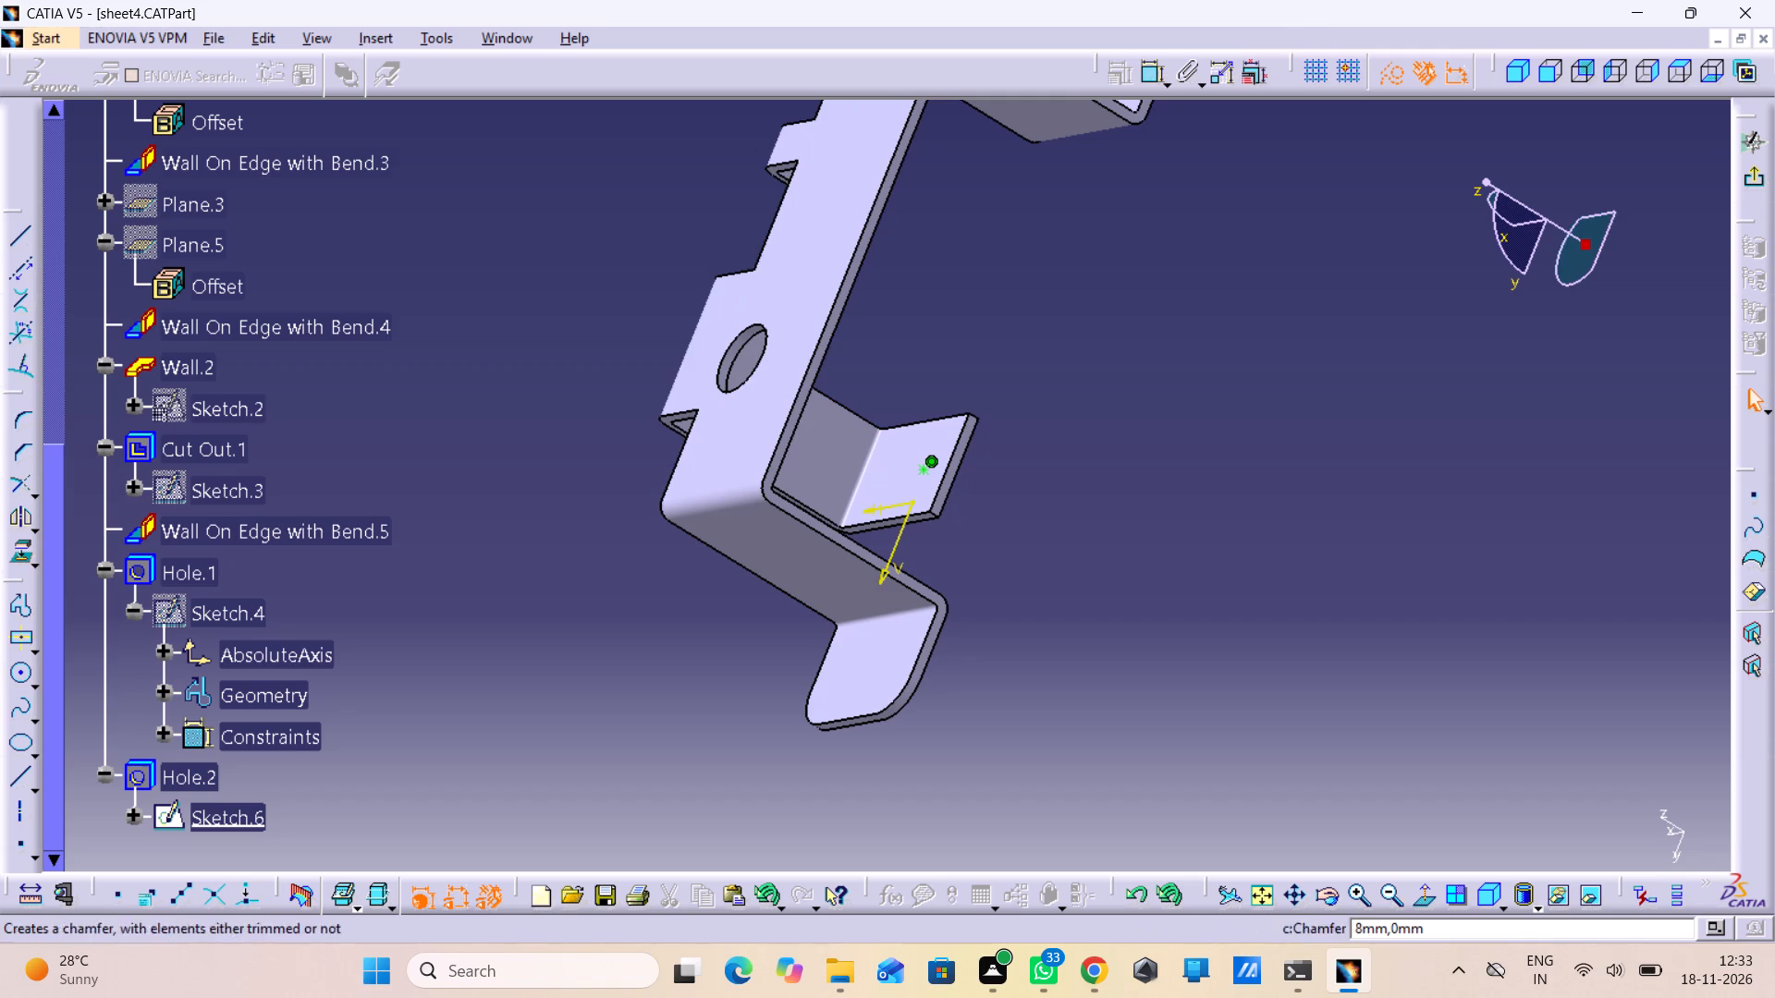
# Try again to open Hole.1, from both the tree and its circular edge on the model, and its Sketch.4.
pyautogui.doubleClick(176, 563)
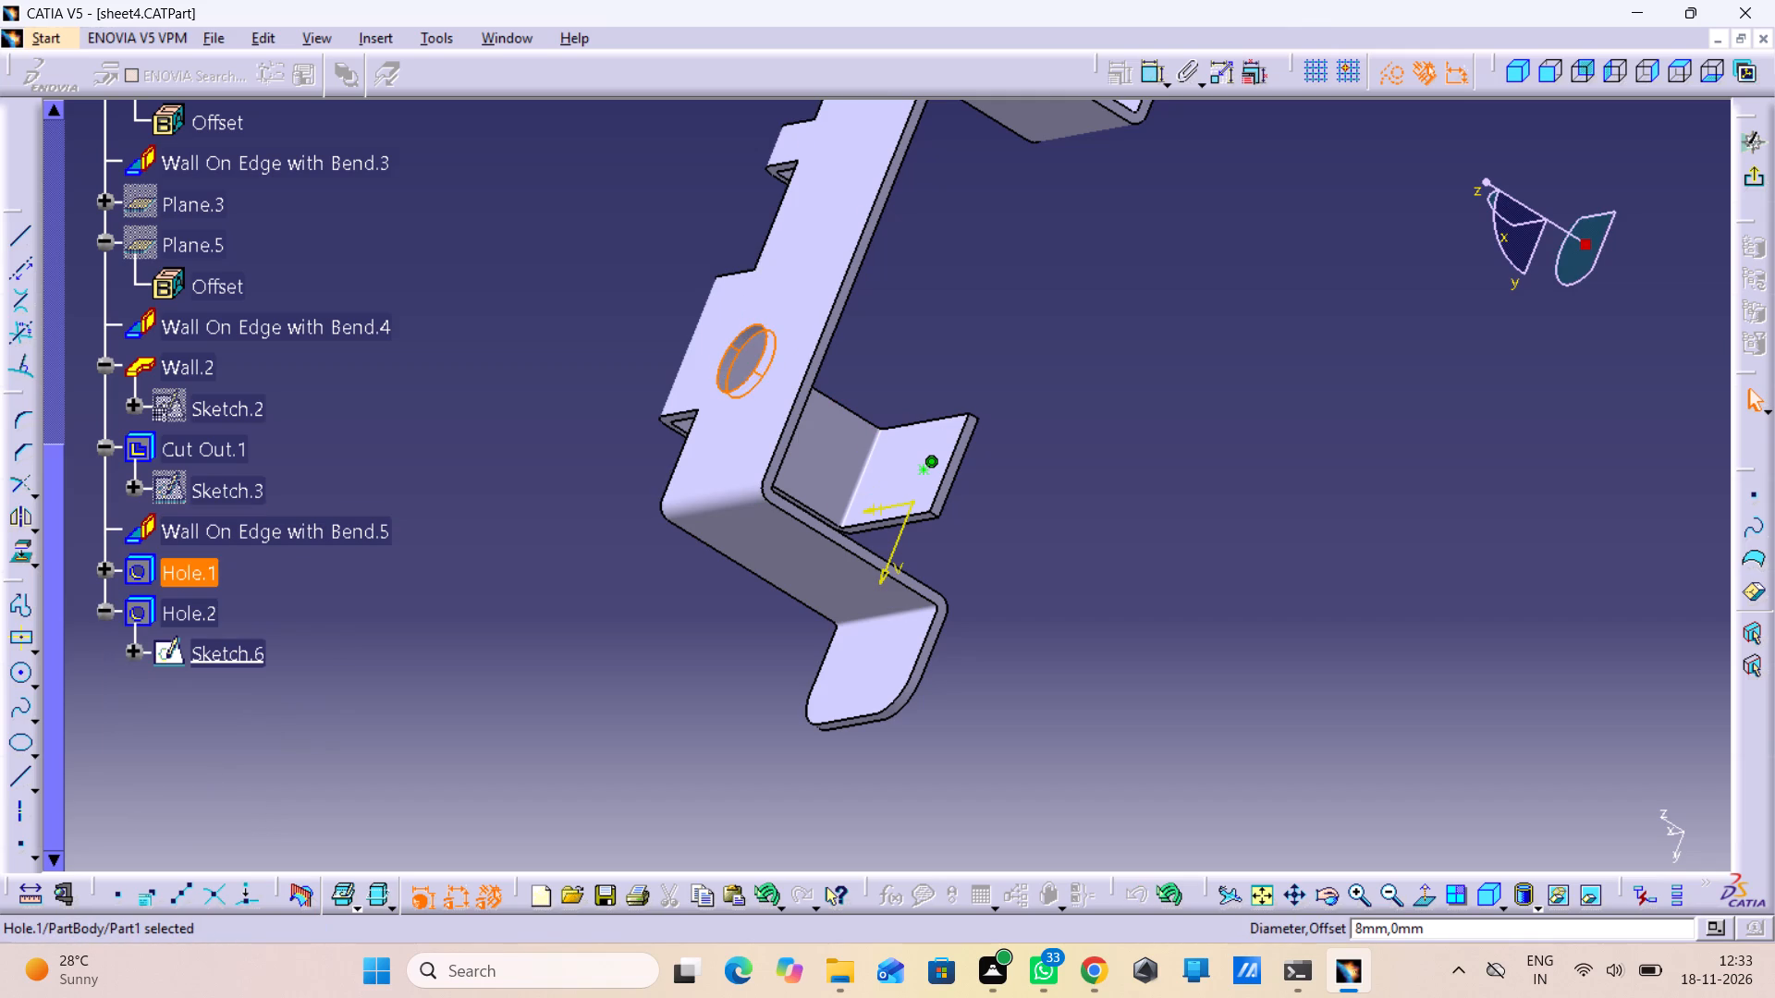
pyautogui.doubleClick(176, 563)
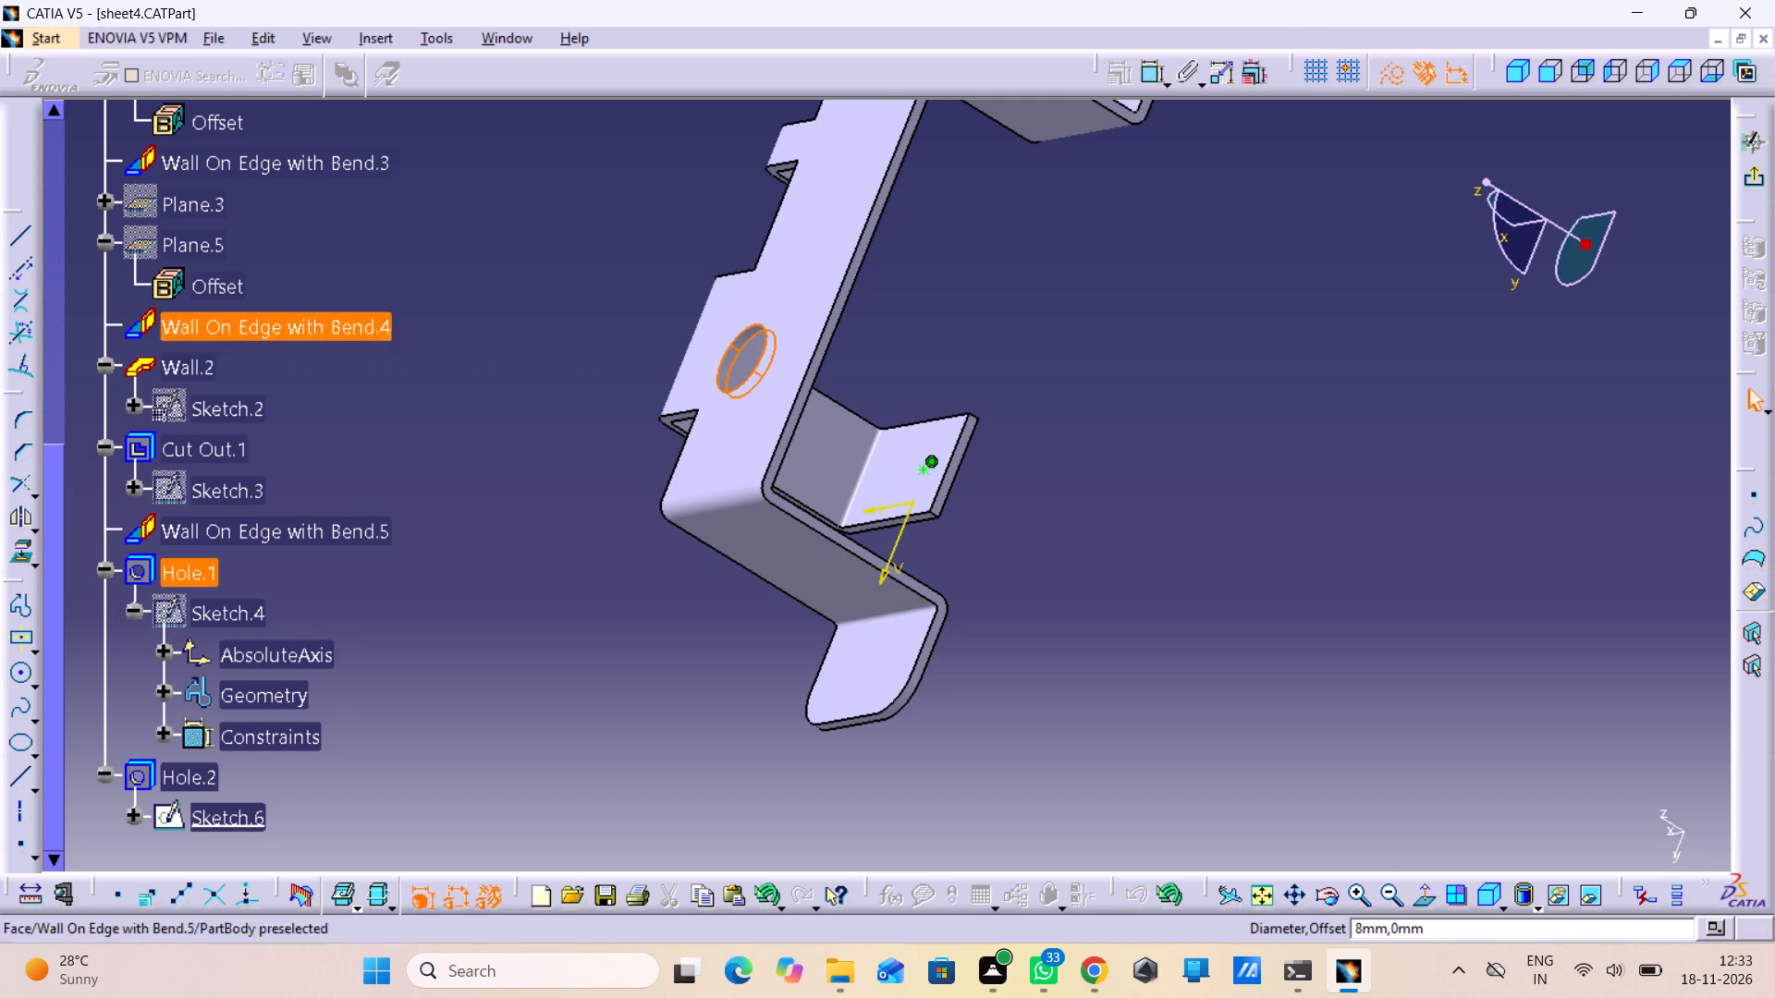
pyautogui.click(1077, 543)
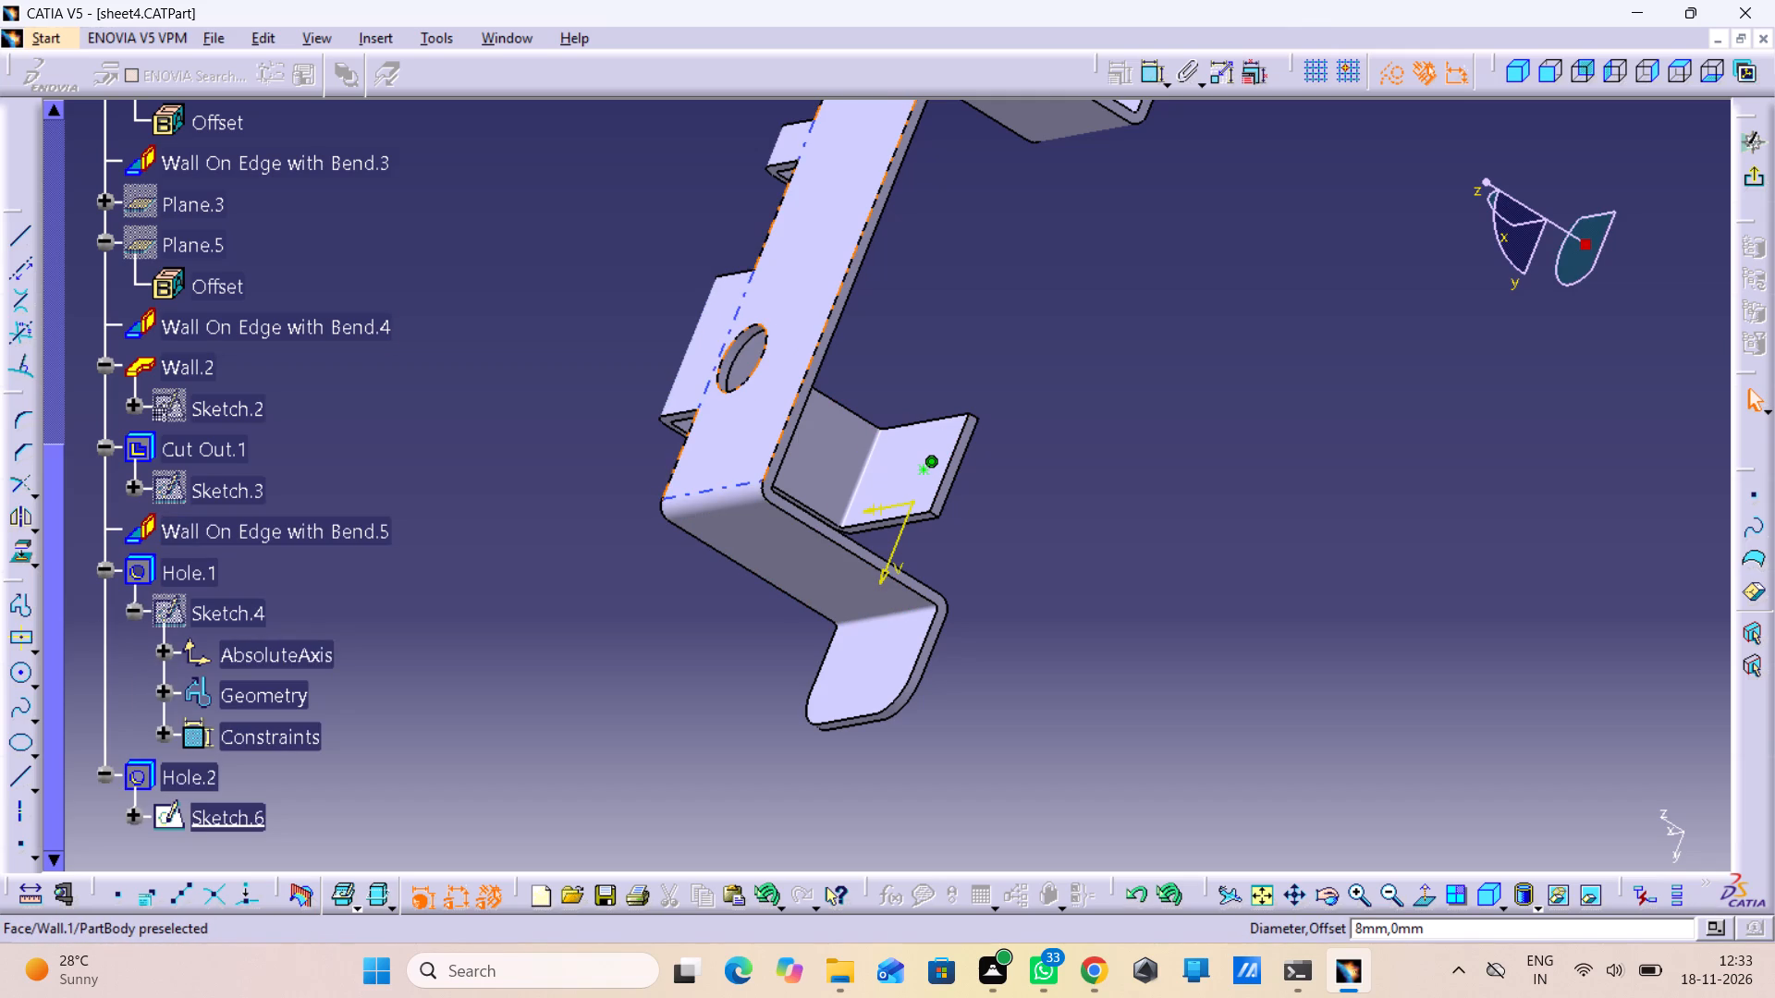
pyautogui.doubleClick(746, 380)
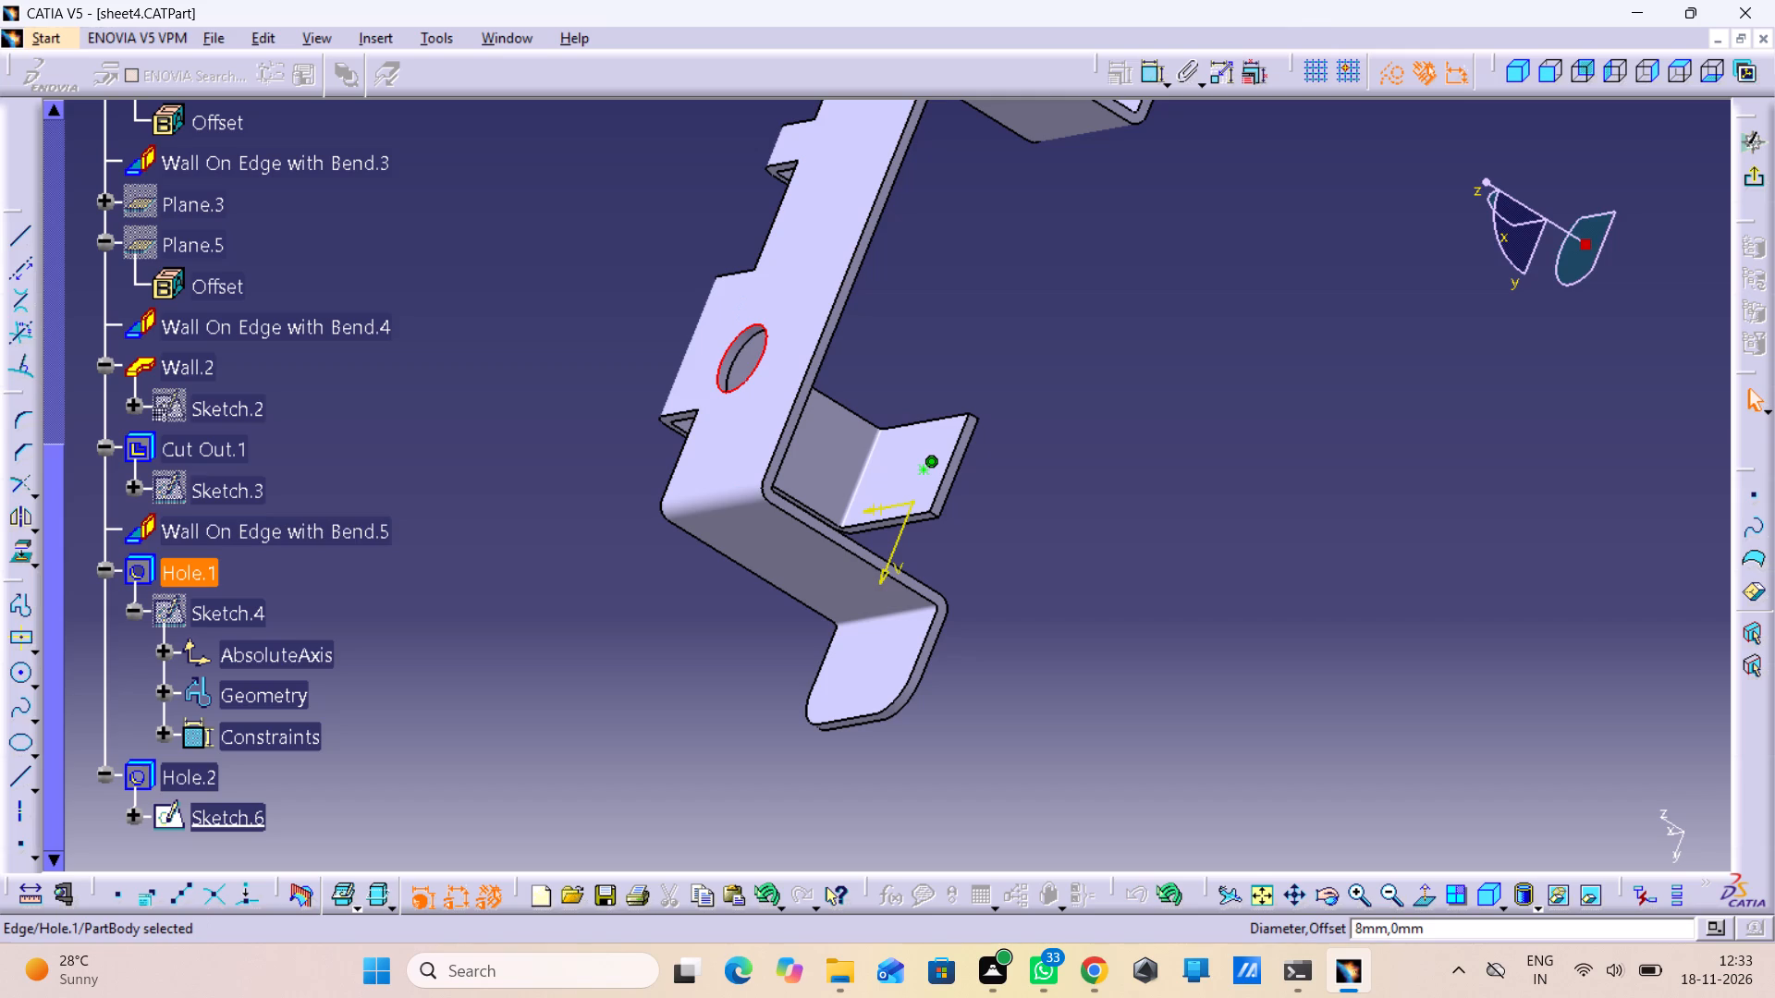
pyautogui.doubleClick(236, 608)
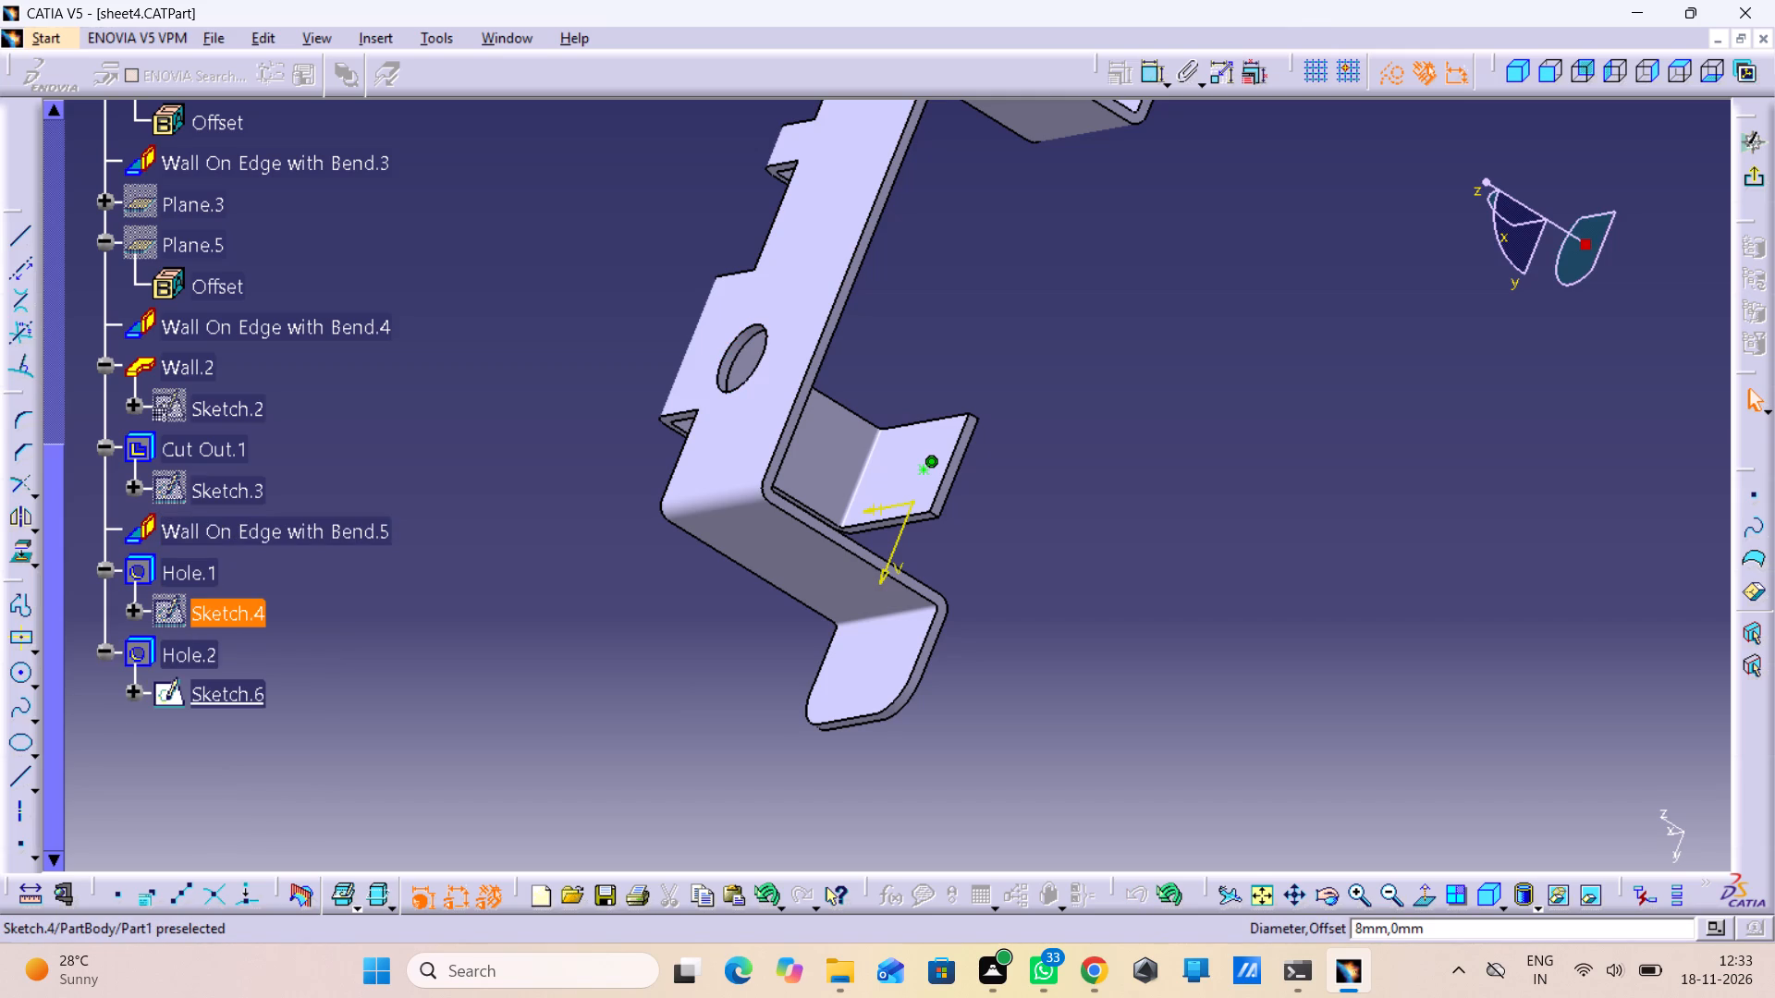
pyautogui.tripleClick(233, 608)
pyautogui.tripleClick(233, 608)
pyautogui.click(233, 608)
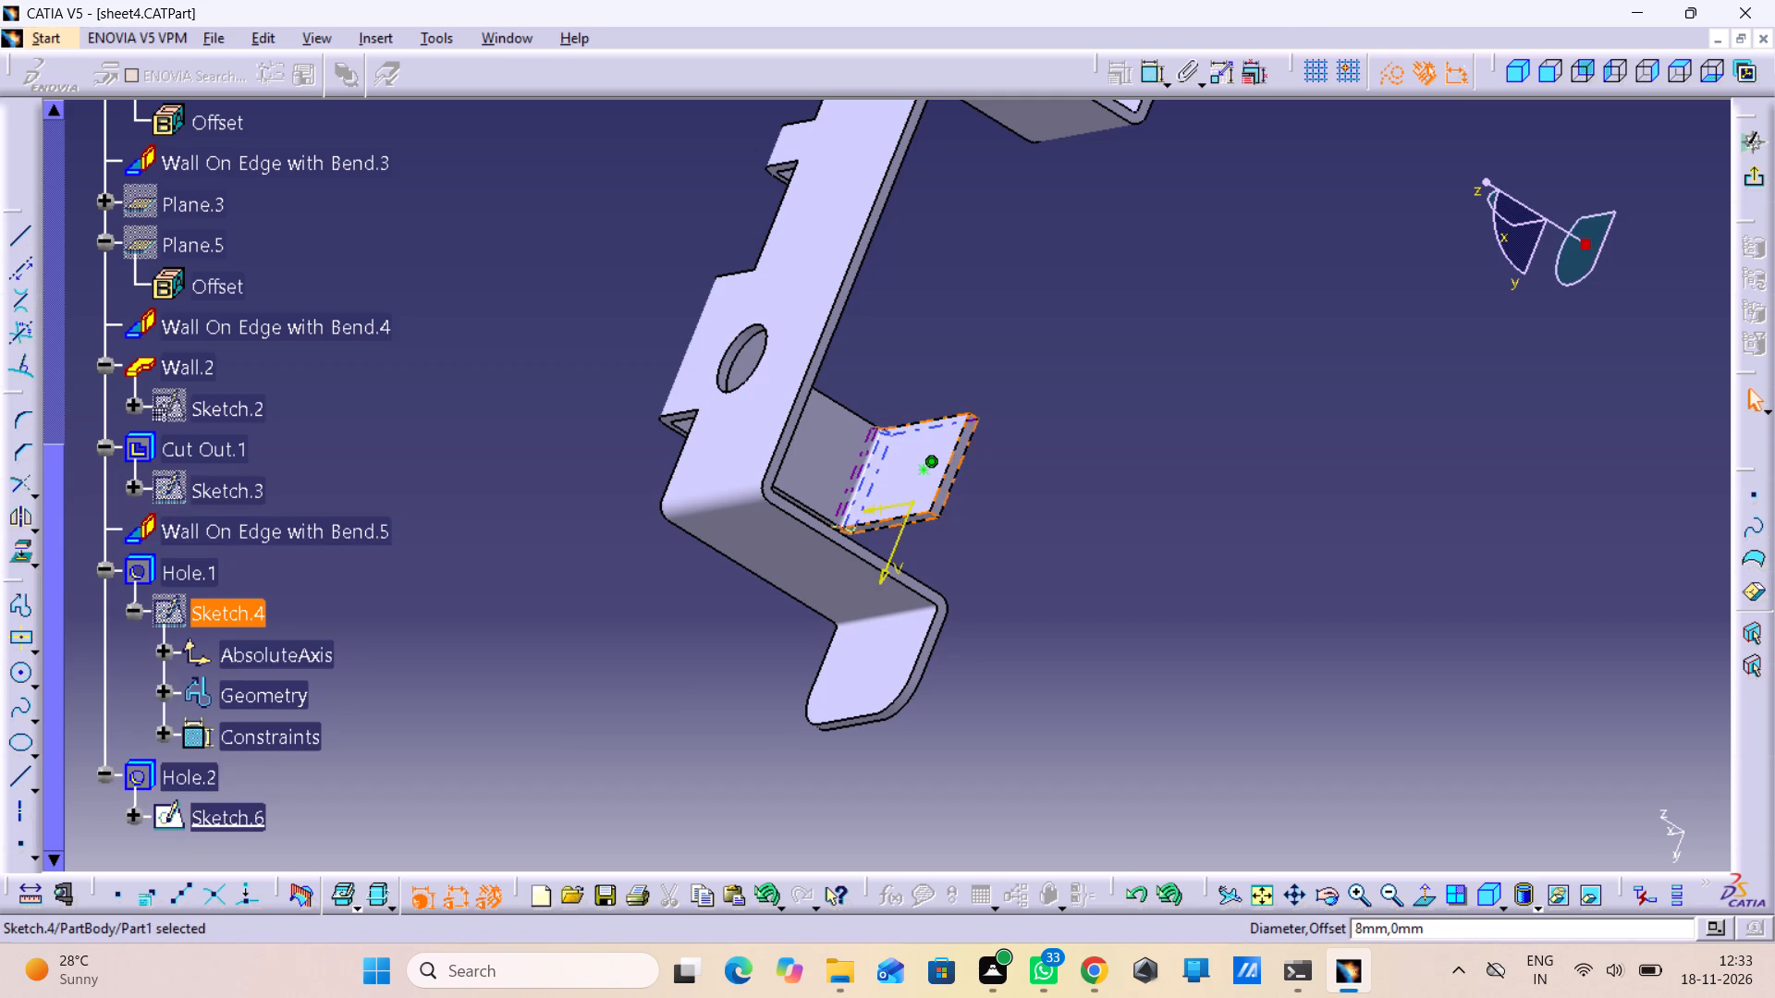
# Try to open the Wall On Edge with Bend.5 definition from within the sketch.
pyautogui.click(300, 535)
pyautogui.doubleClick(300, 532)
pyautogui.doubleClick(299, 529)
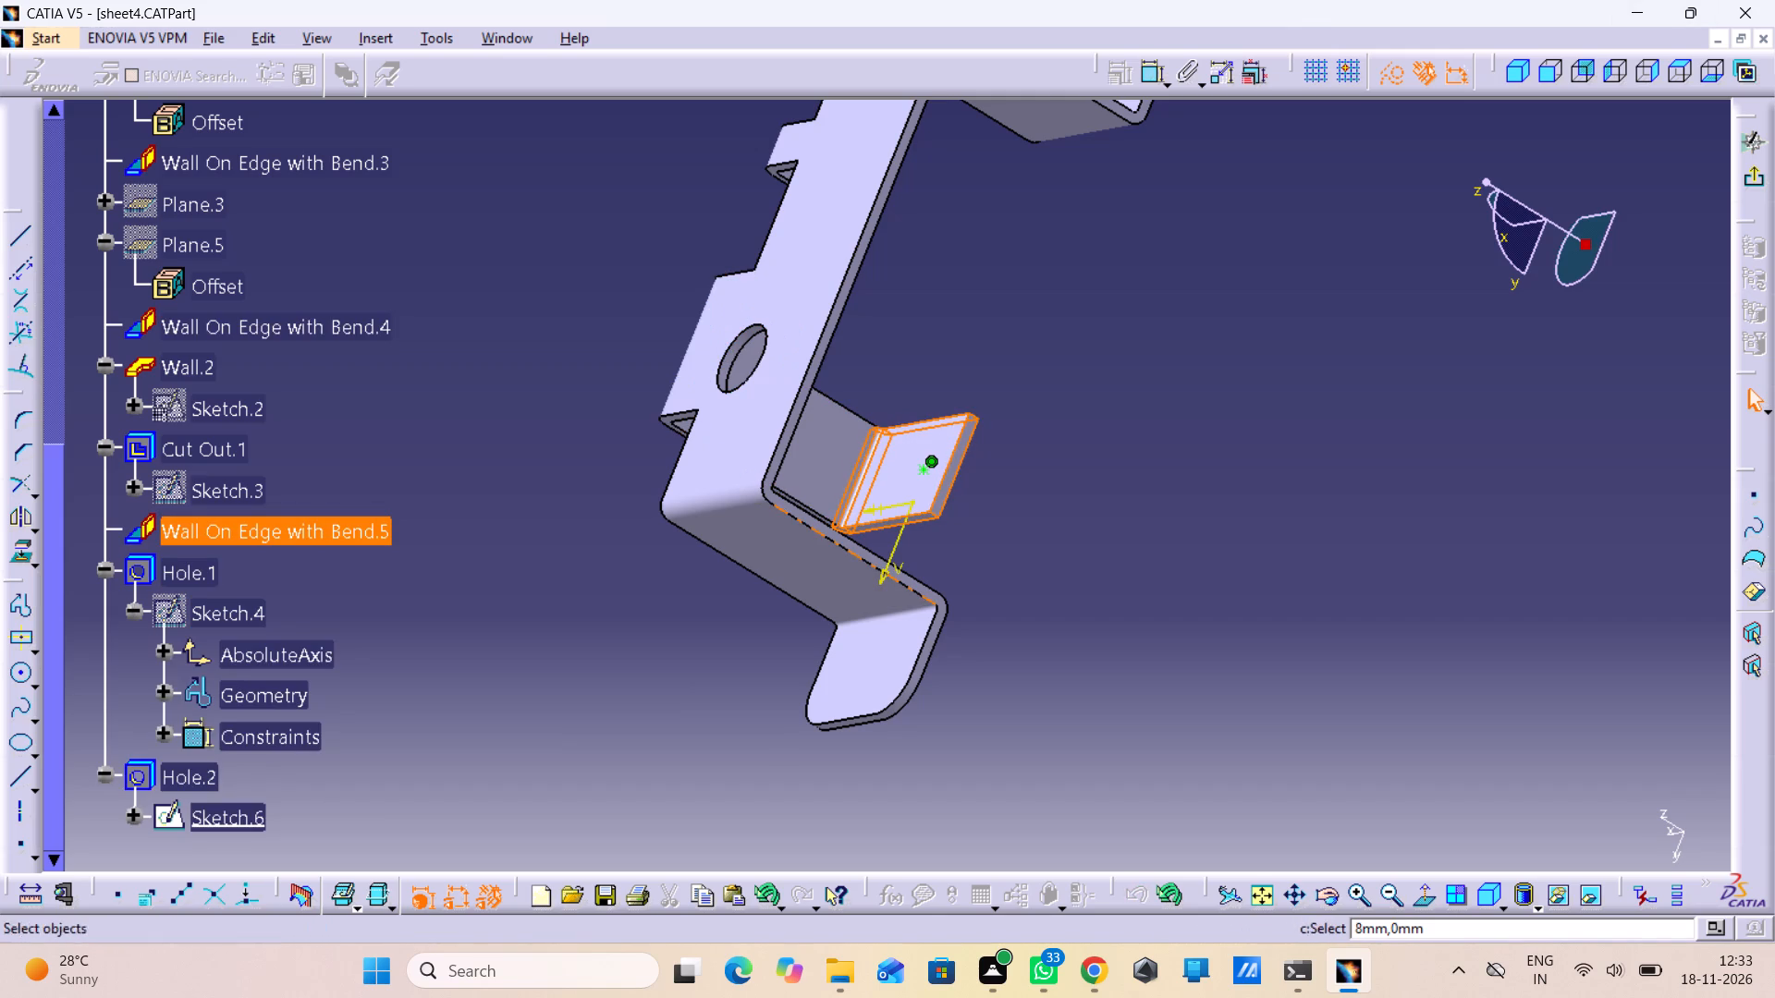
# Exit the positioning sketch of Hole.2 and close the hole definition without changes.
pyautogui.click(1767, 407)
pyautogui.click(1756, 394)
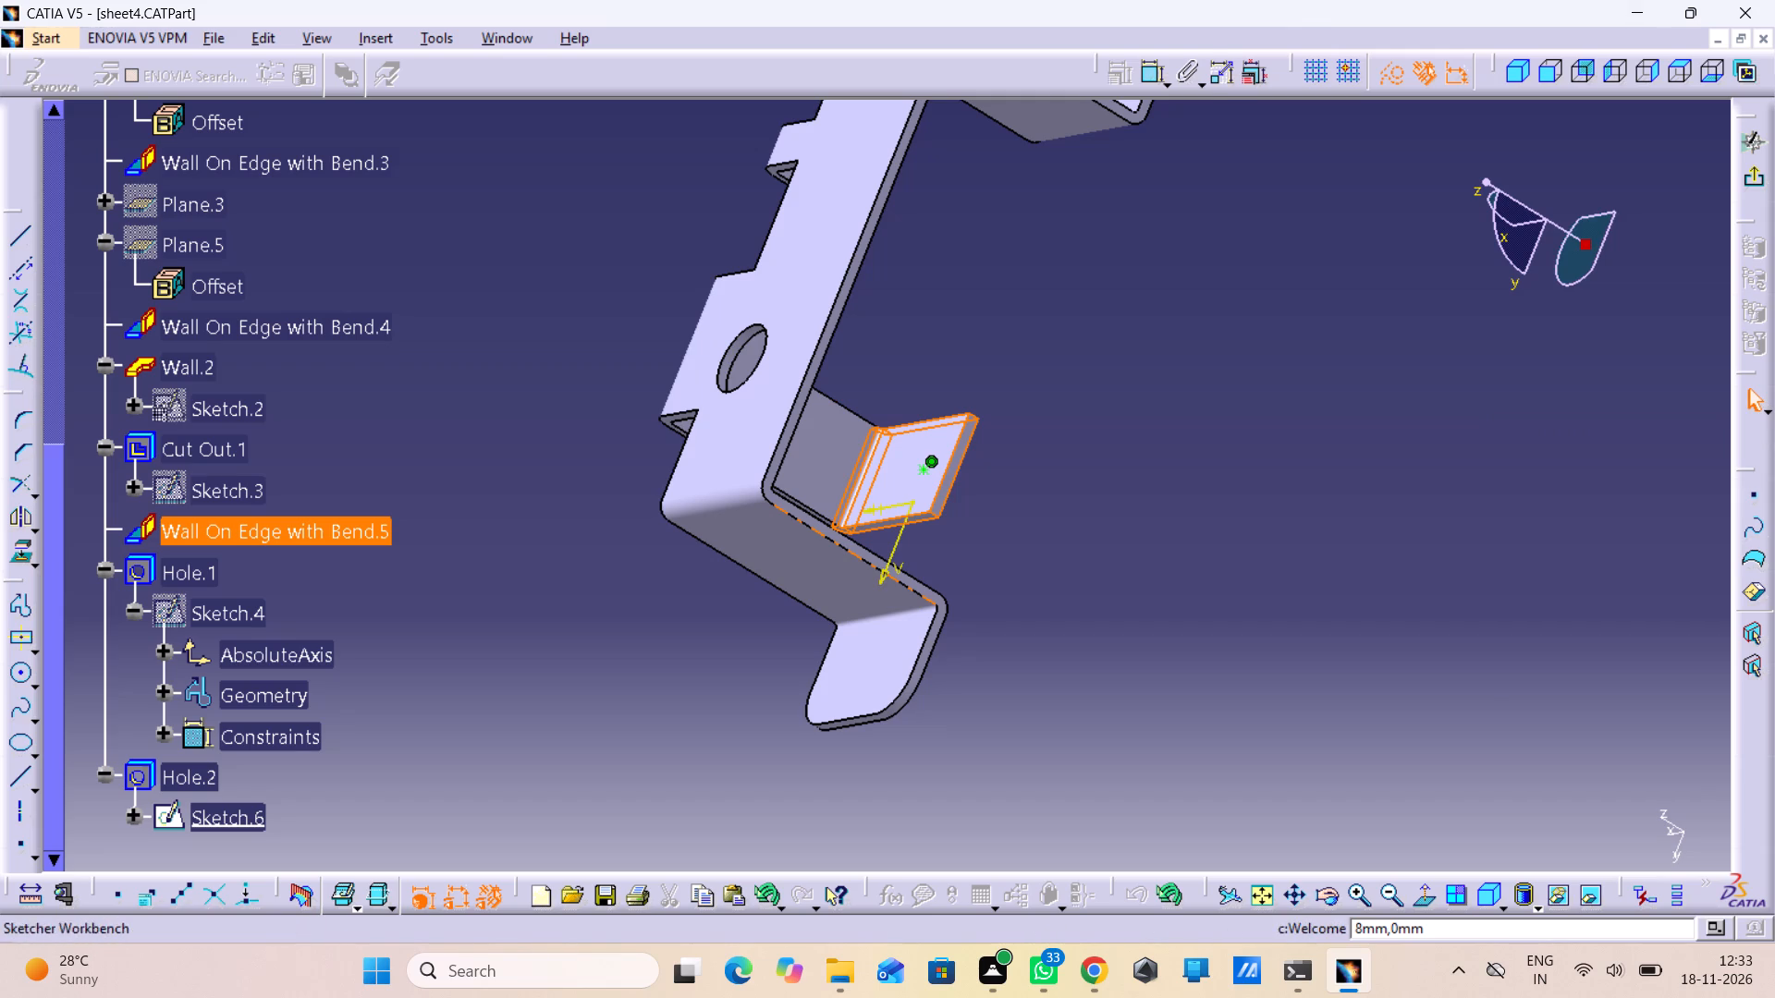
pyautogui.click(1744, 179)
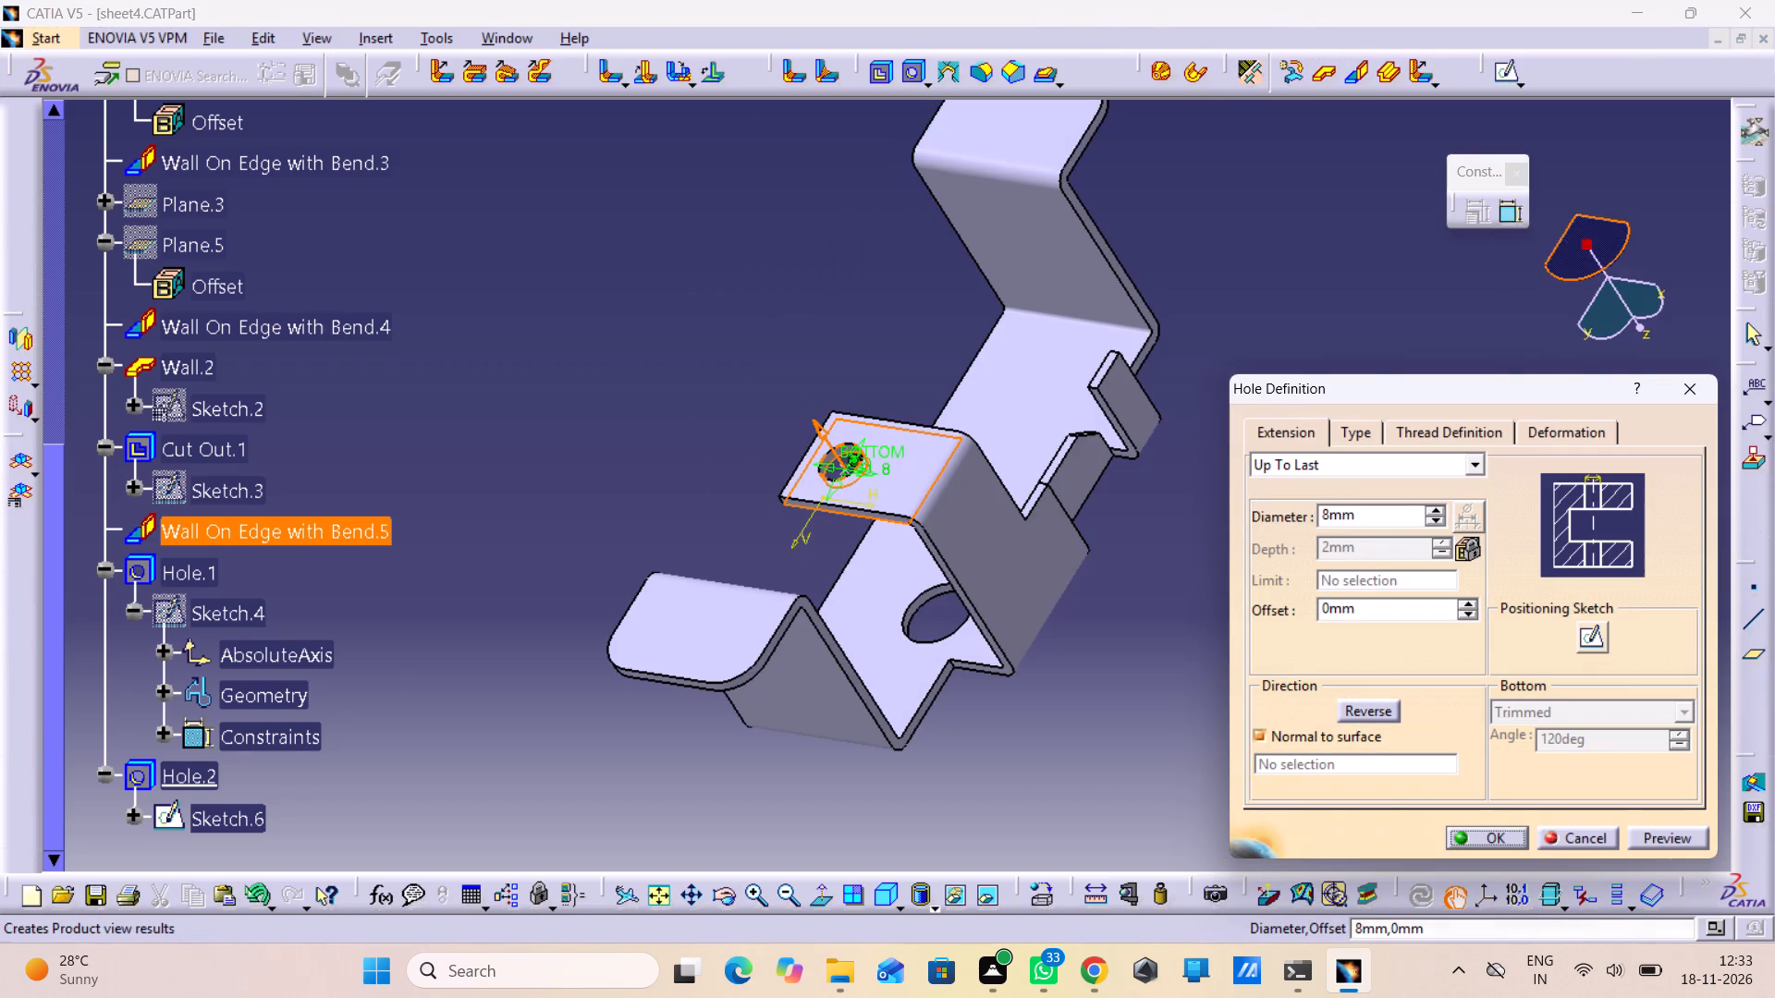
pyautogui.click(1693, 390)
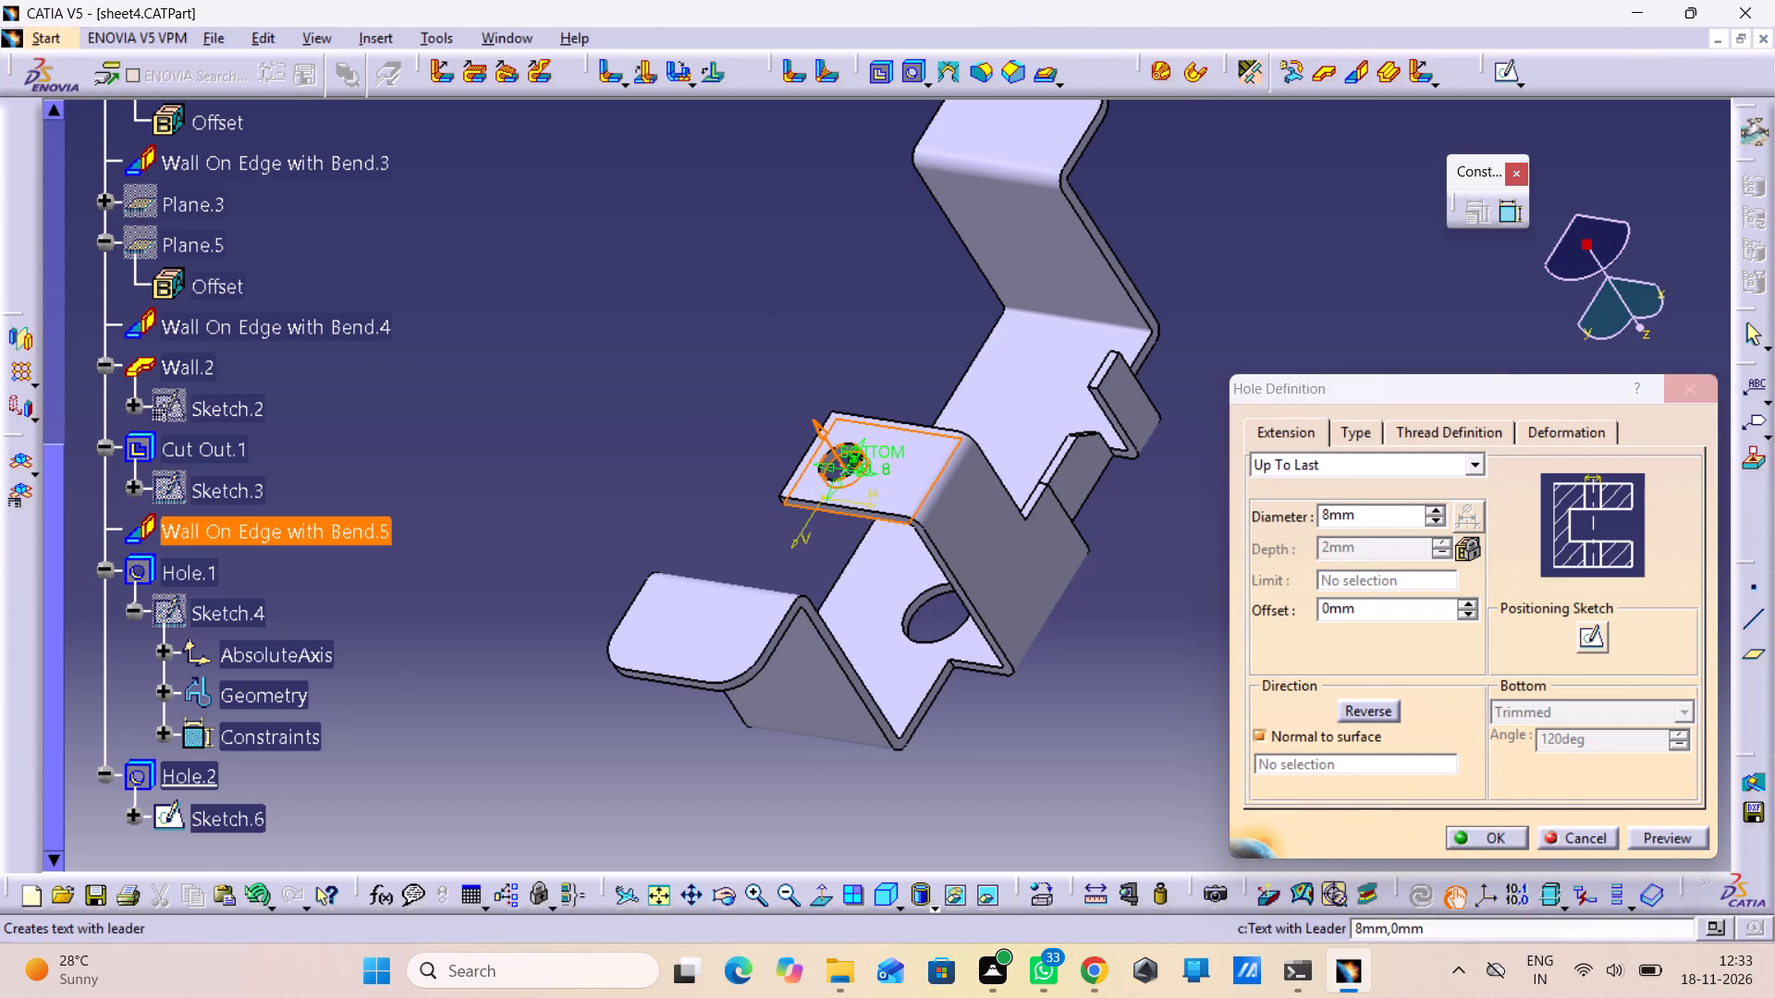
# Open the Hole.1 definition, review its extension and thread settings and its Sketch.4 entry, and close it without changes.
pyautogui.doubleClick(200, 572)
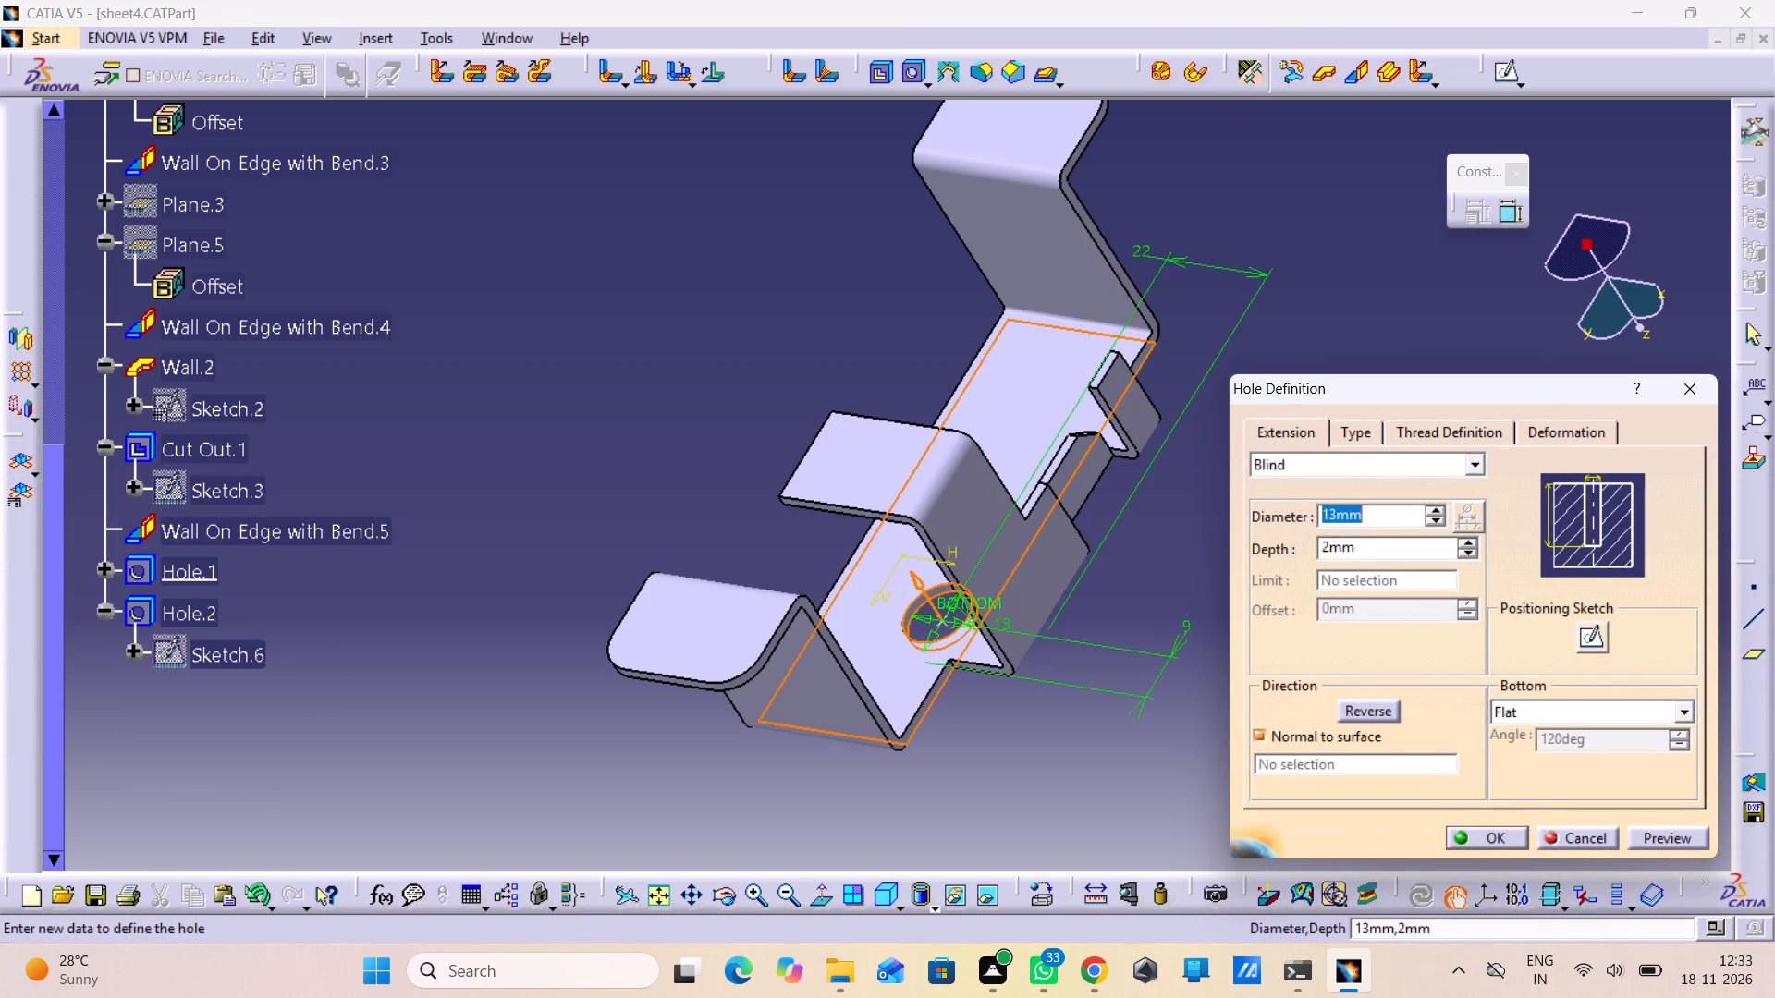
pyautogui.click(117, 577)
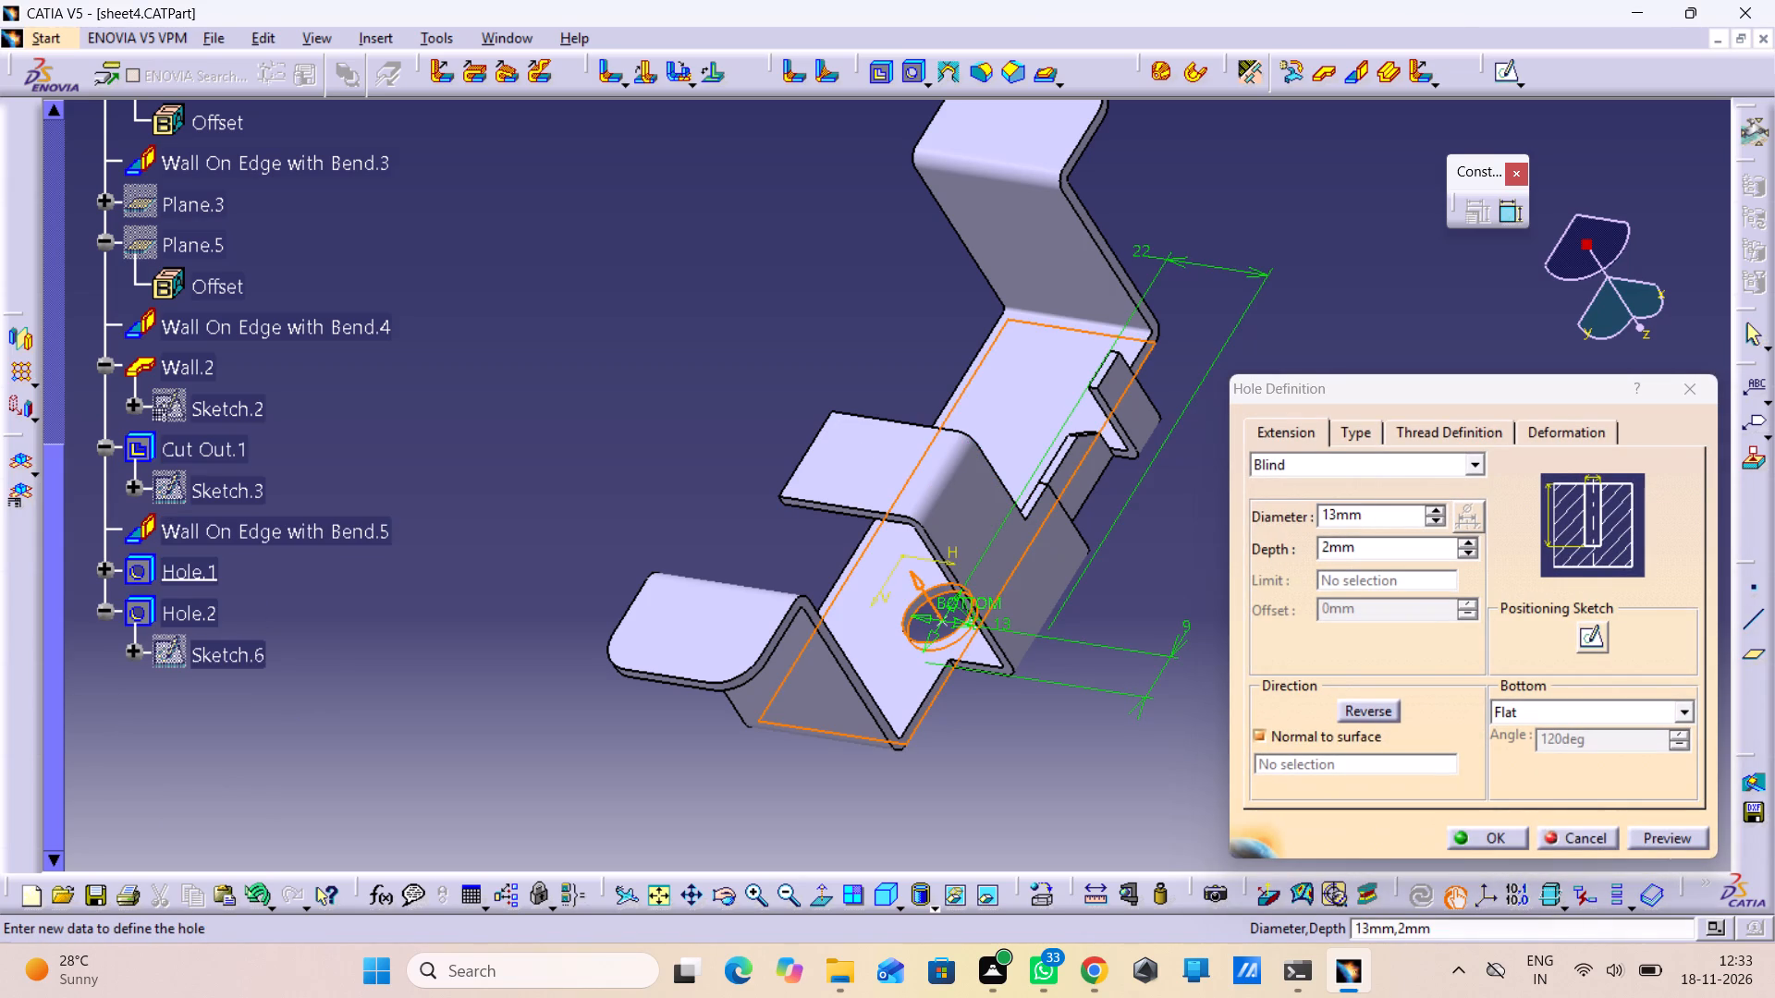
pyautogui.click(103, 571)
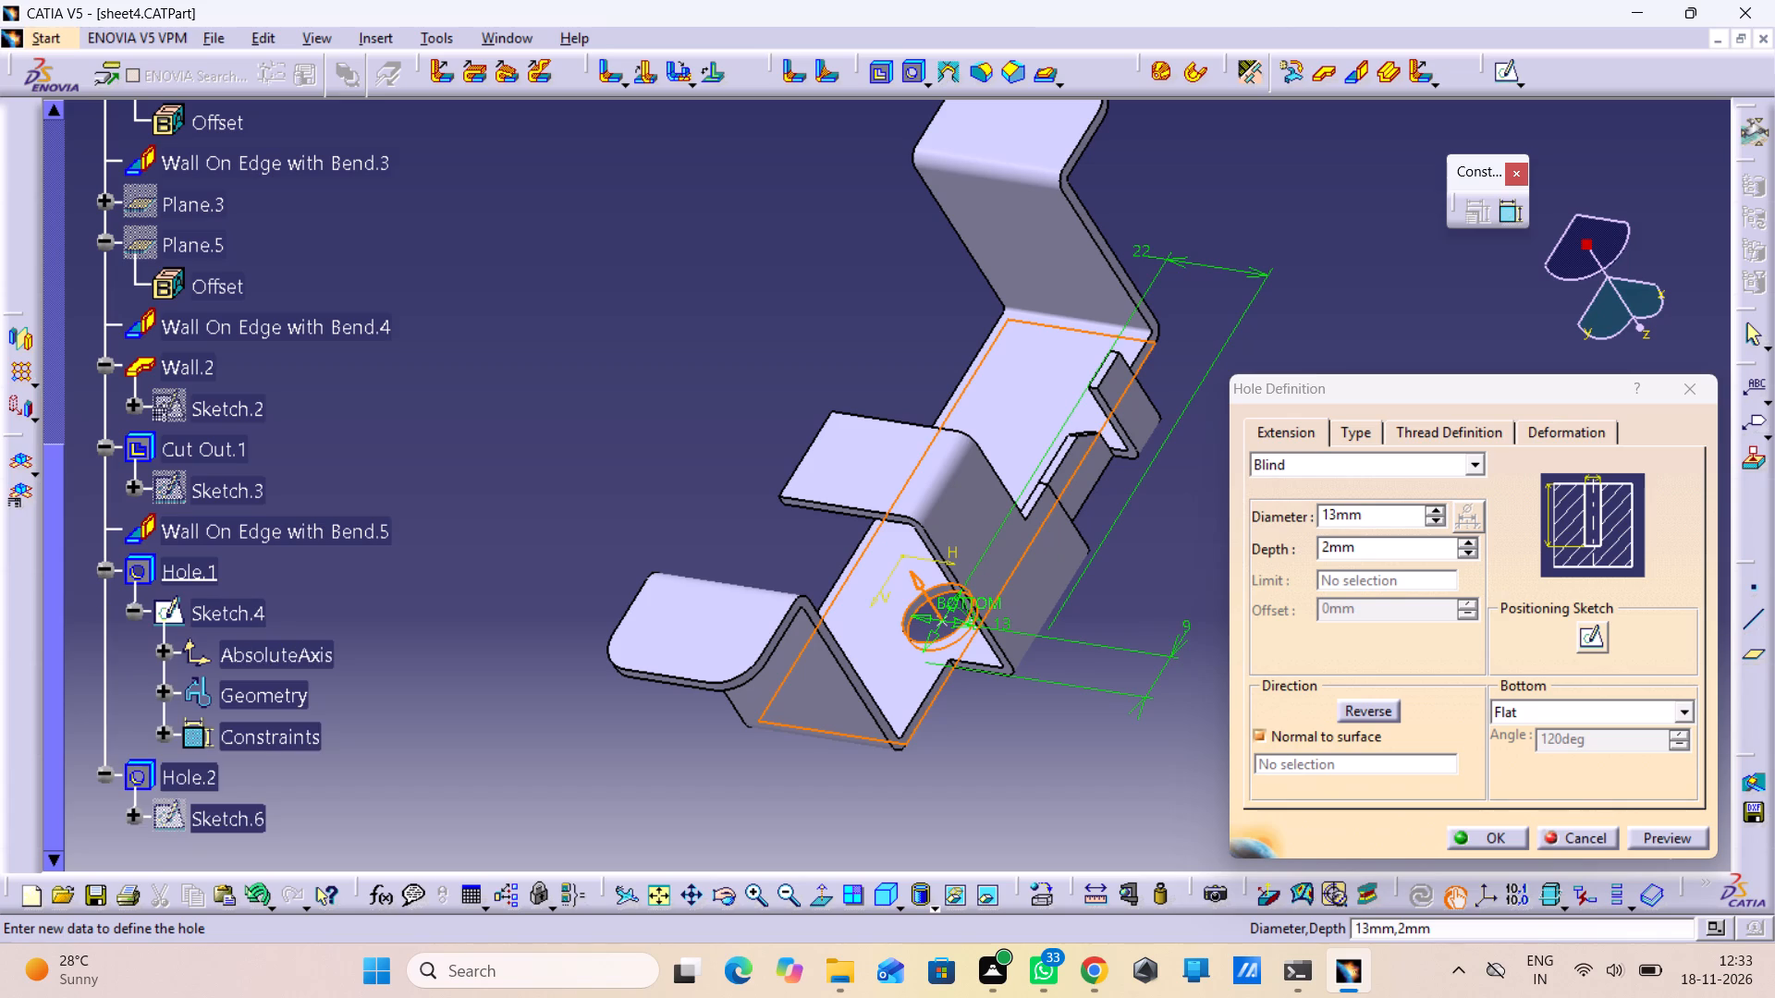
pyautogui.doubleClick(177, 611)
pyautogui.click(1433, 429)
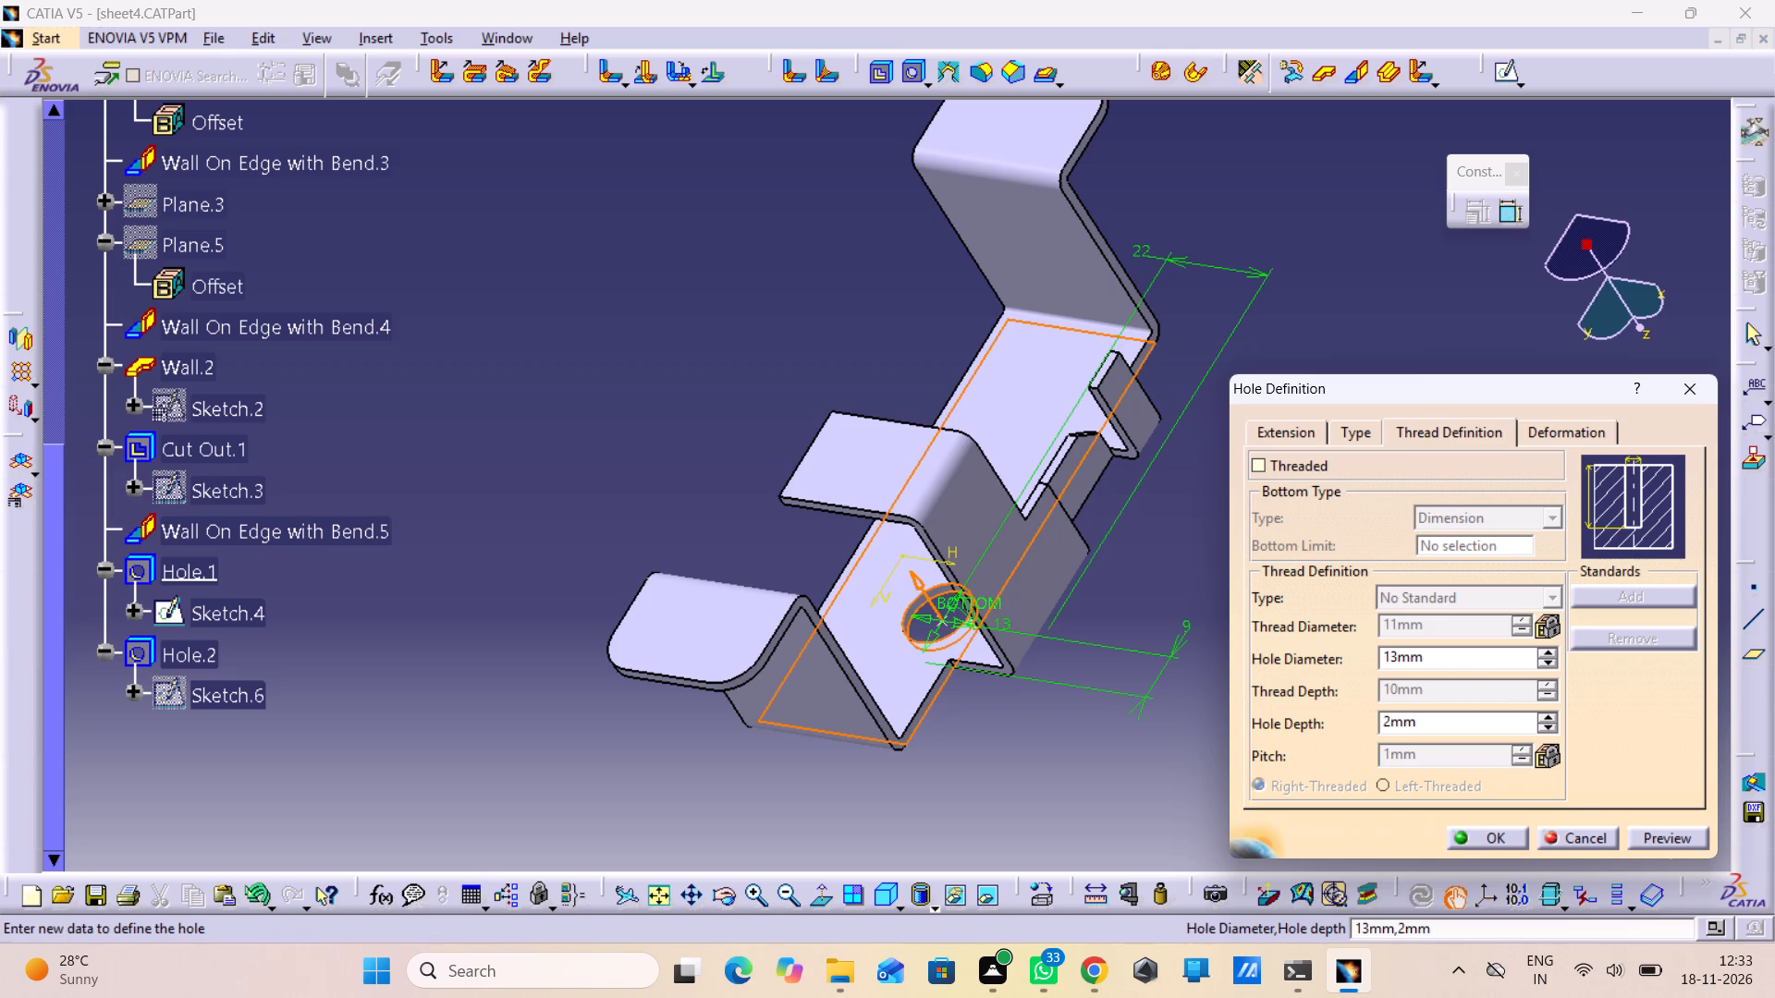
pyautogui.click(1296, 433)
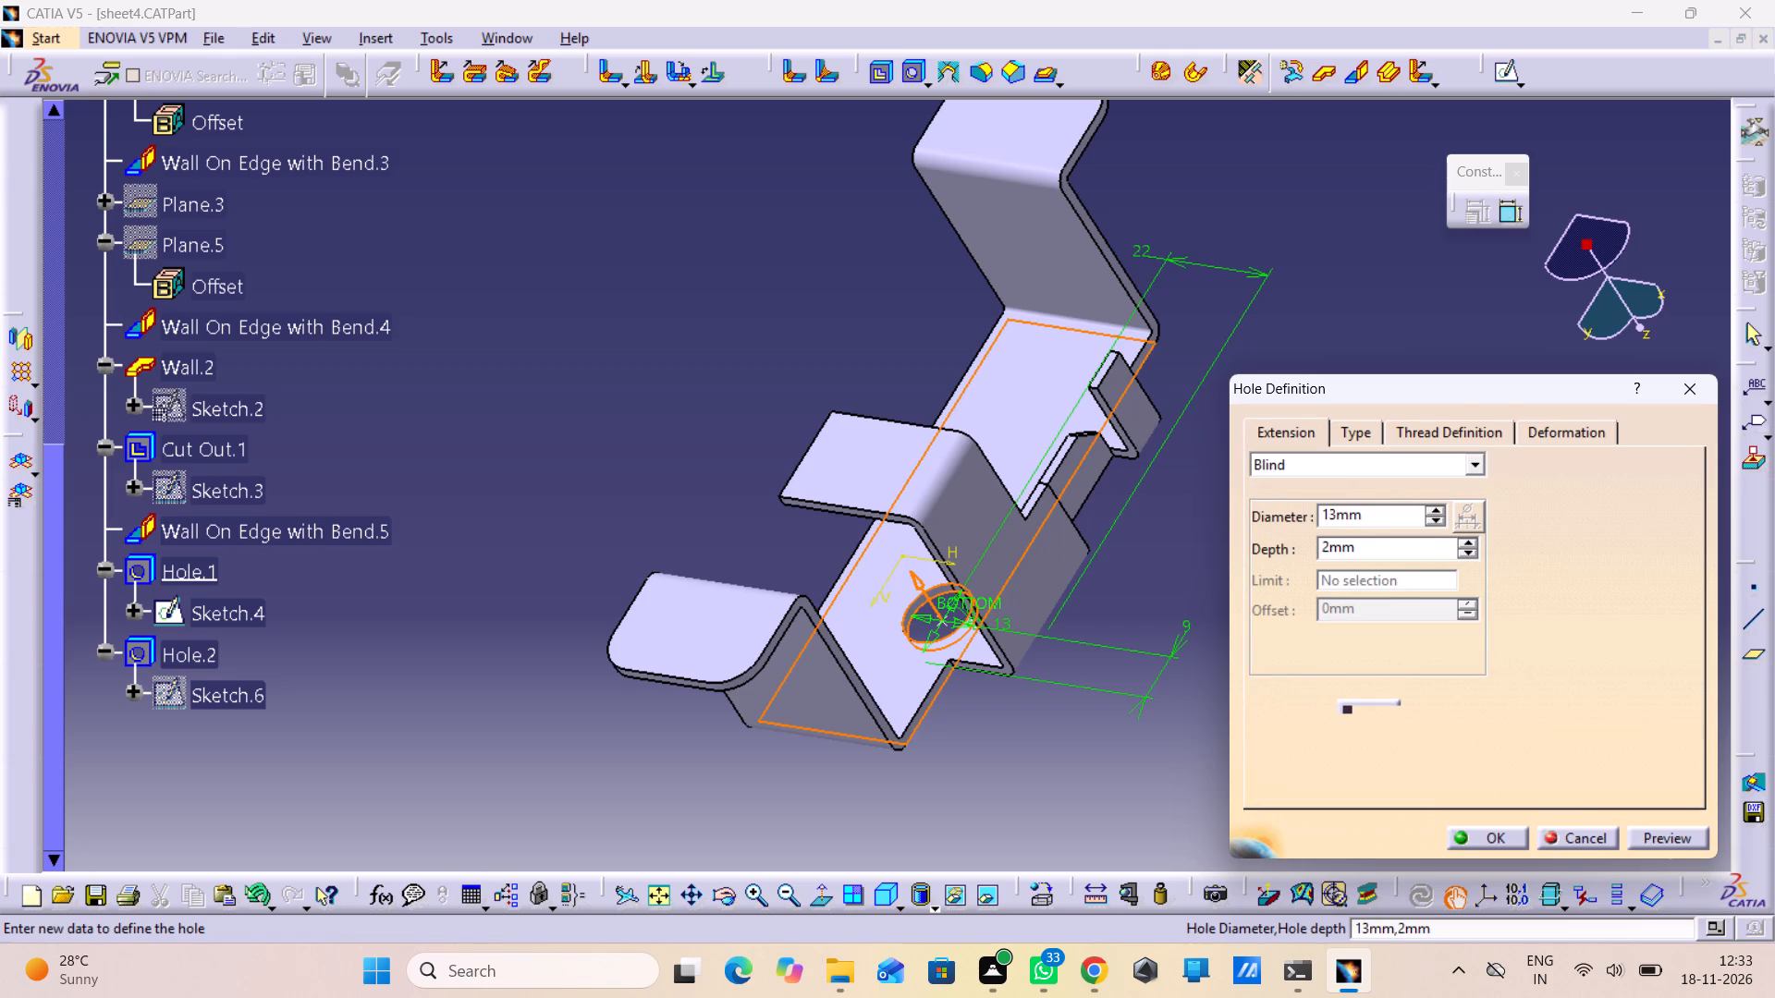
pyautogui.click(1587, 829)
# Open Sketch.4 of Hole.1 and move the values of its vertical and horizontal offset dimensions outside their extension lines.
pyautogui.click(161, 617)
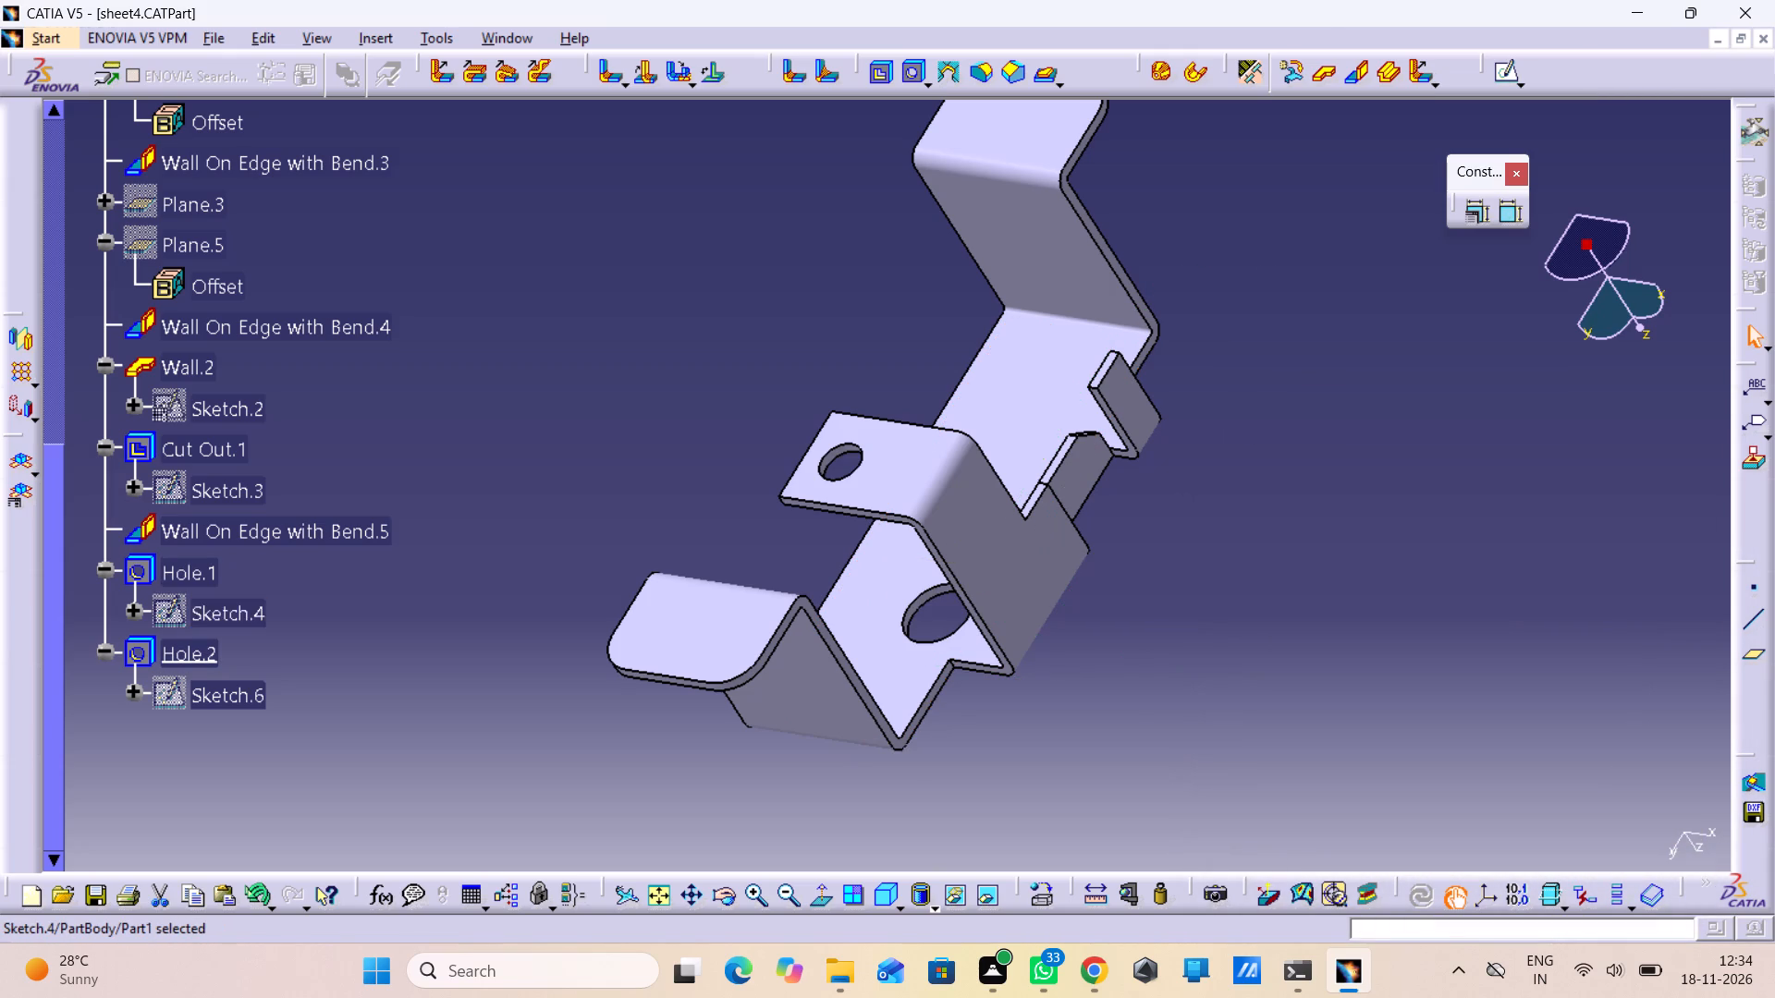
pyautogui.doubleClick(161, 617)
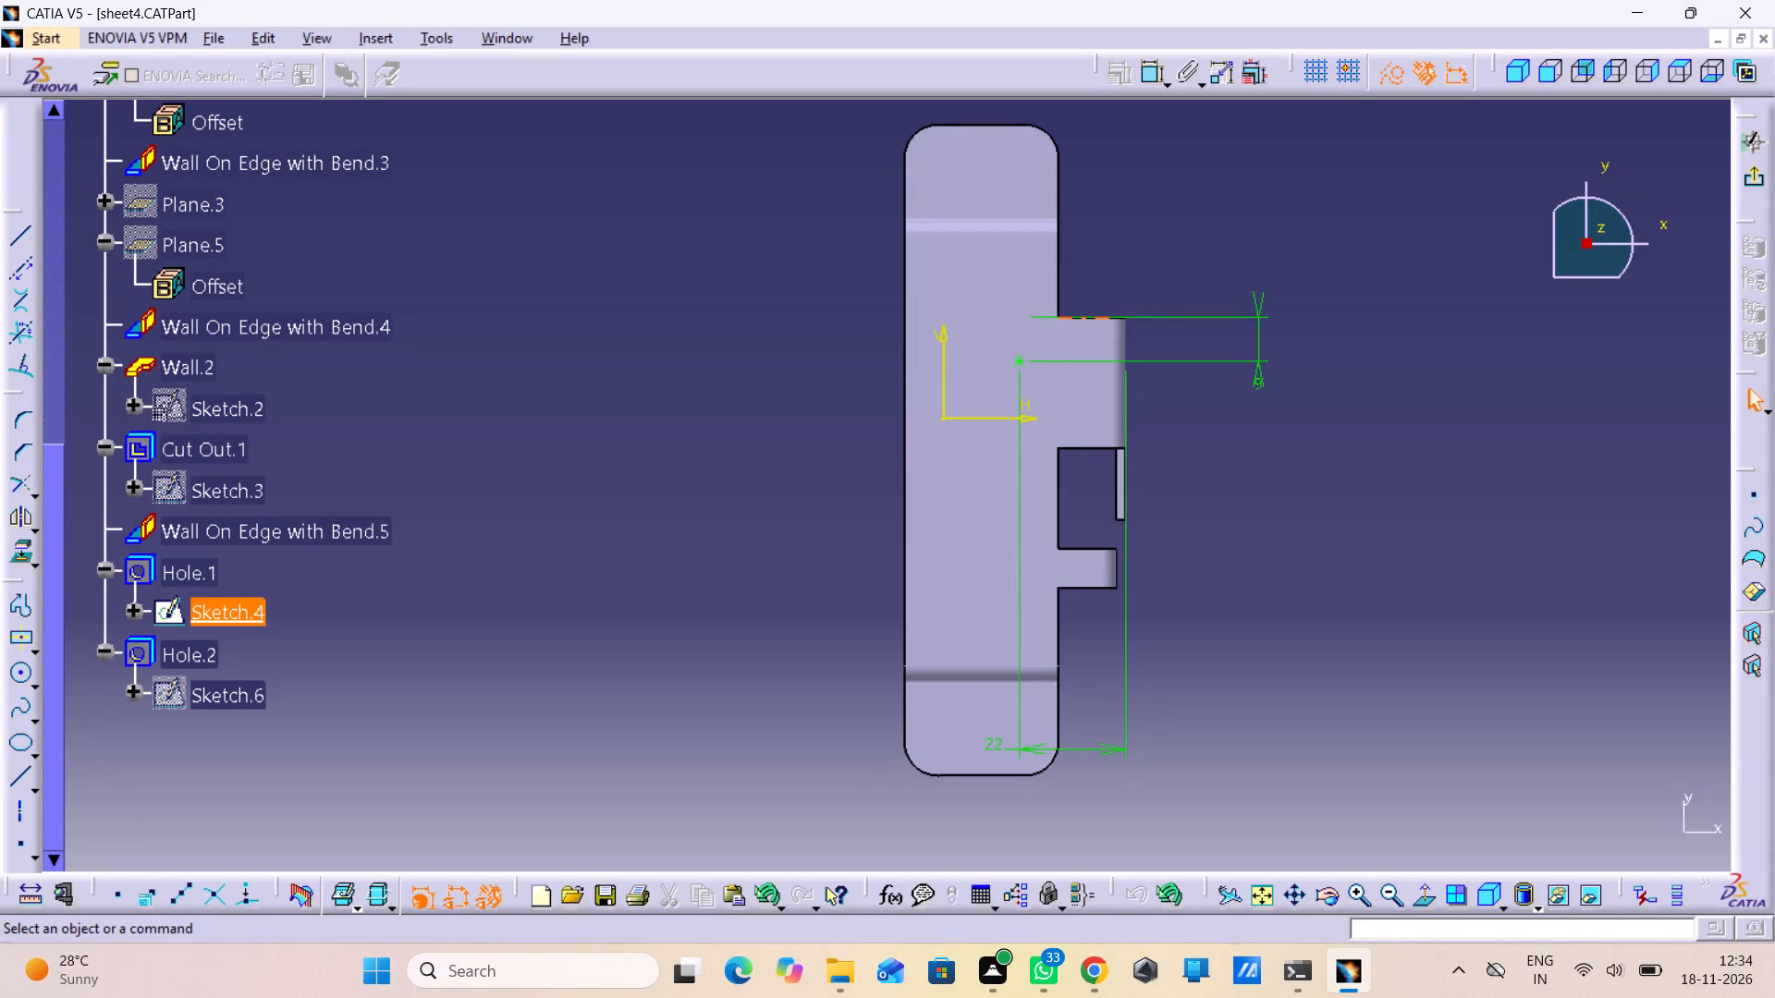
pyautogui.moveTo(1256, 386); pyautogui.dragTo(1271, 472)
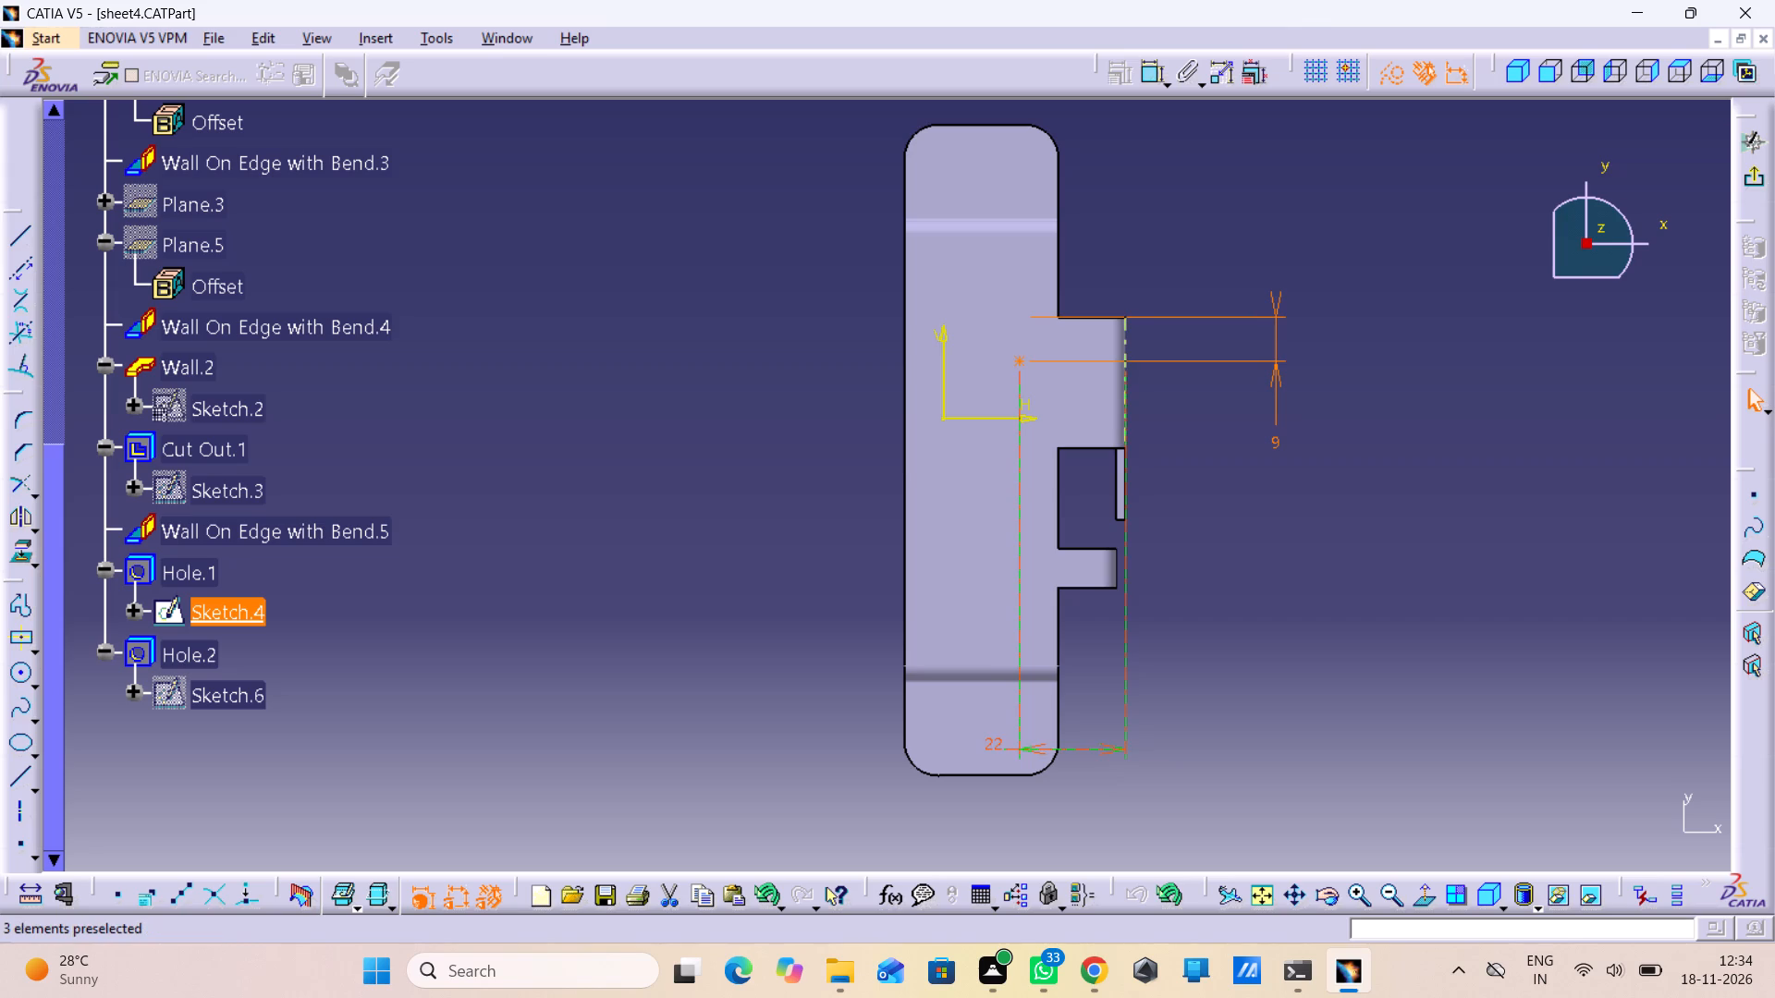
pyautogui.moveTo(993, 745); pyautogui.dragTo(1174, 766)
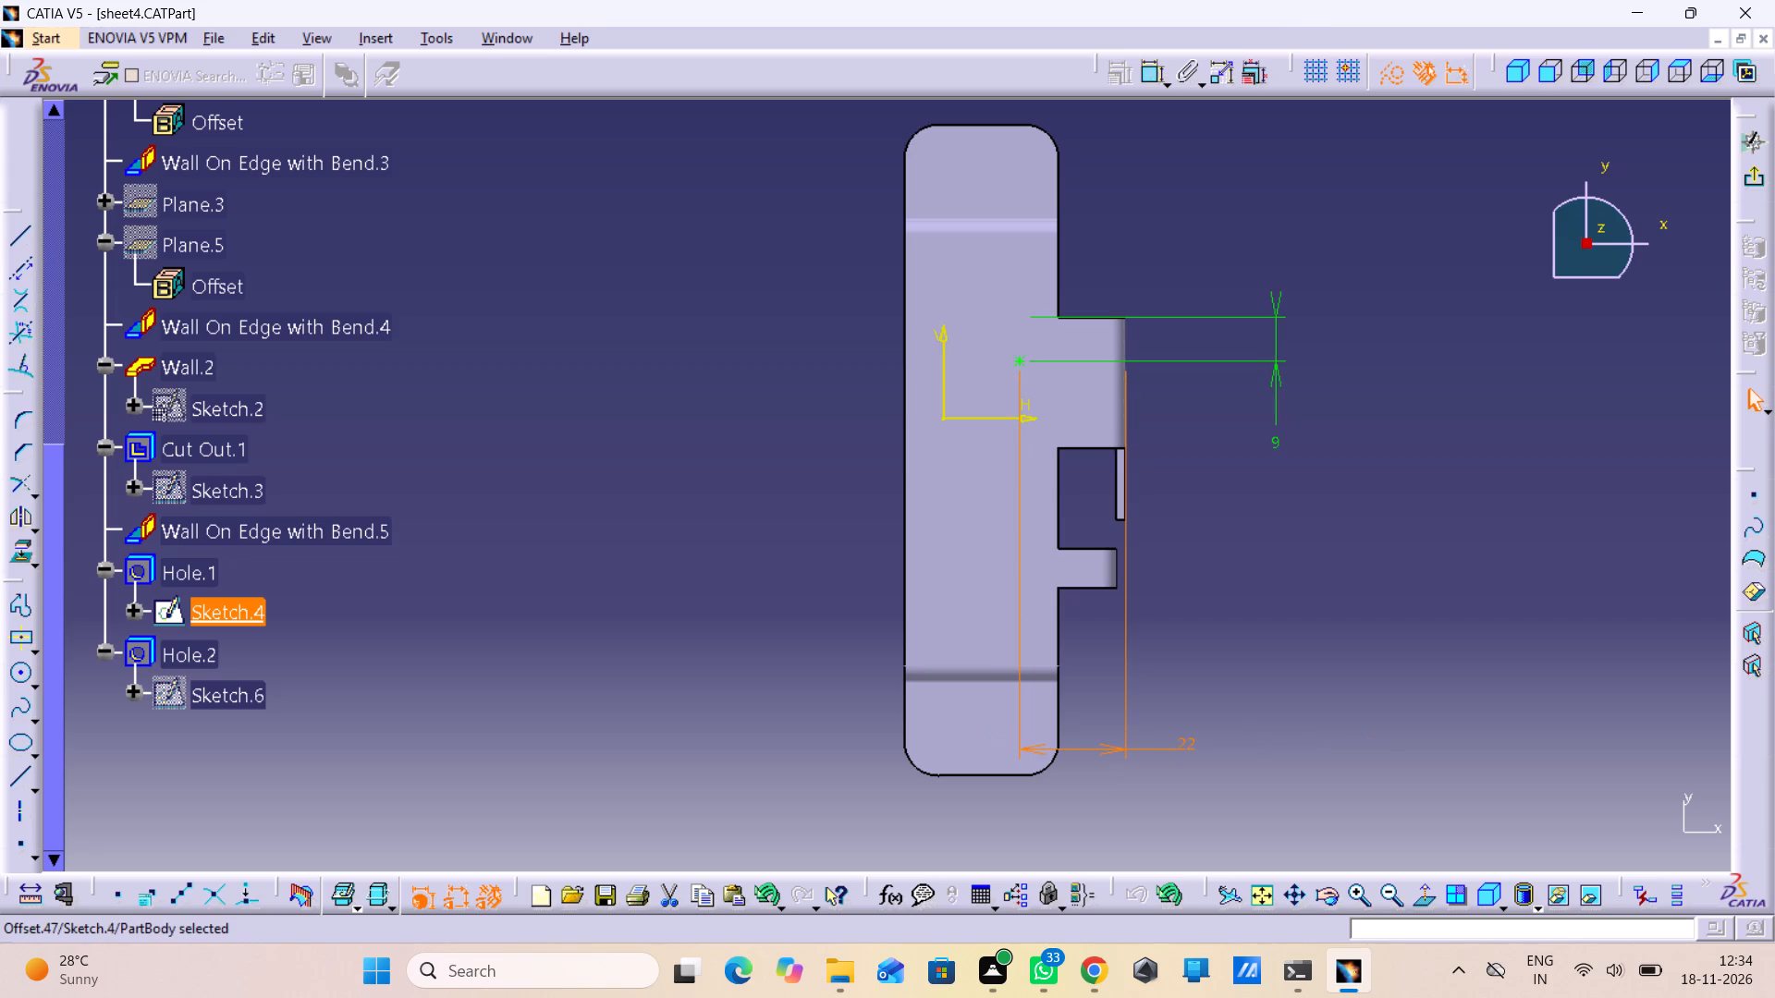
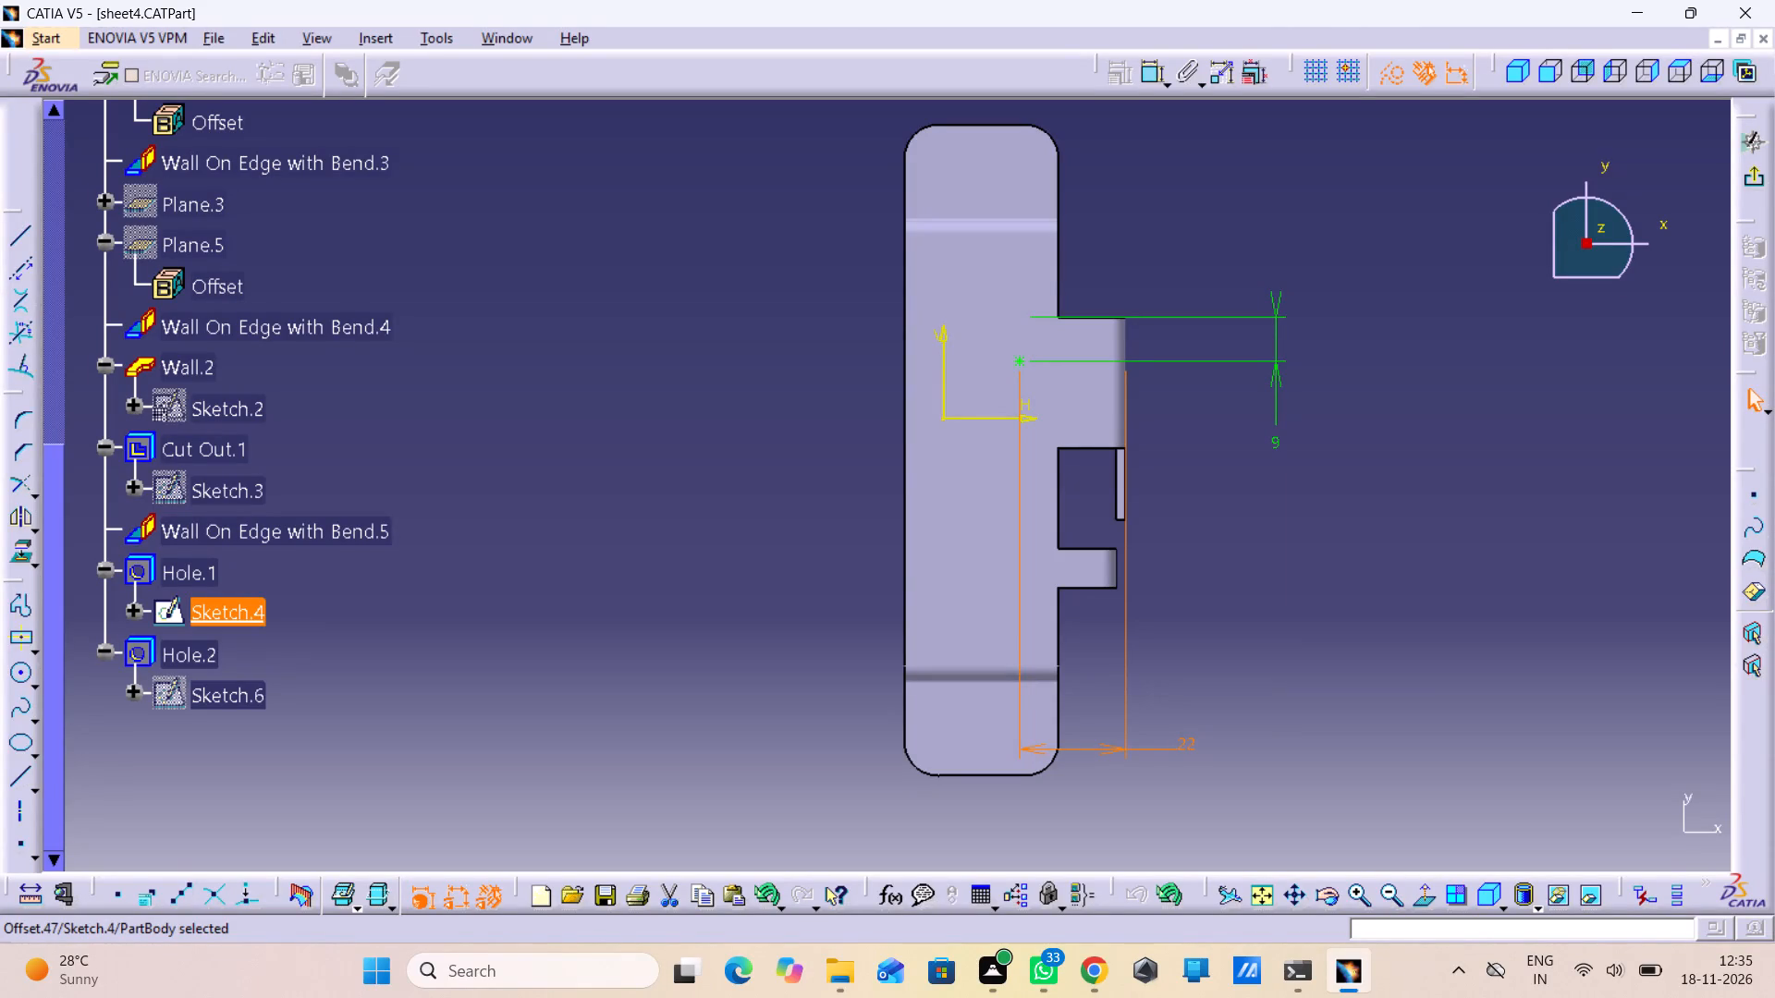
# Exit Sketch.4 of Hole.1 and open the Hole.2 definition to examine its extension settings.
pyautogui.click(1759, 174)
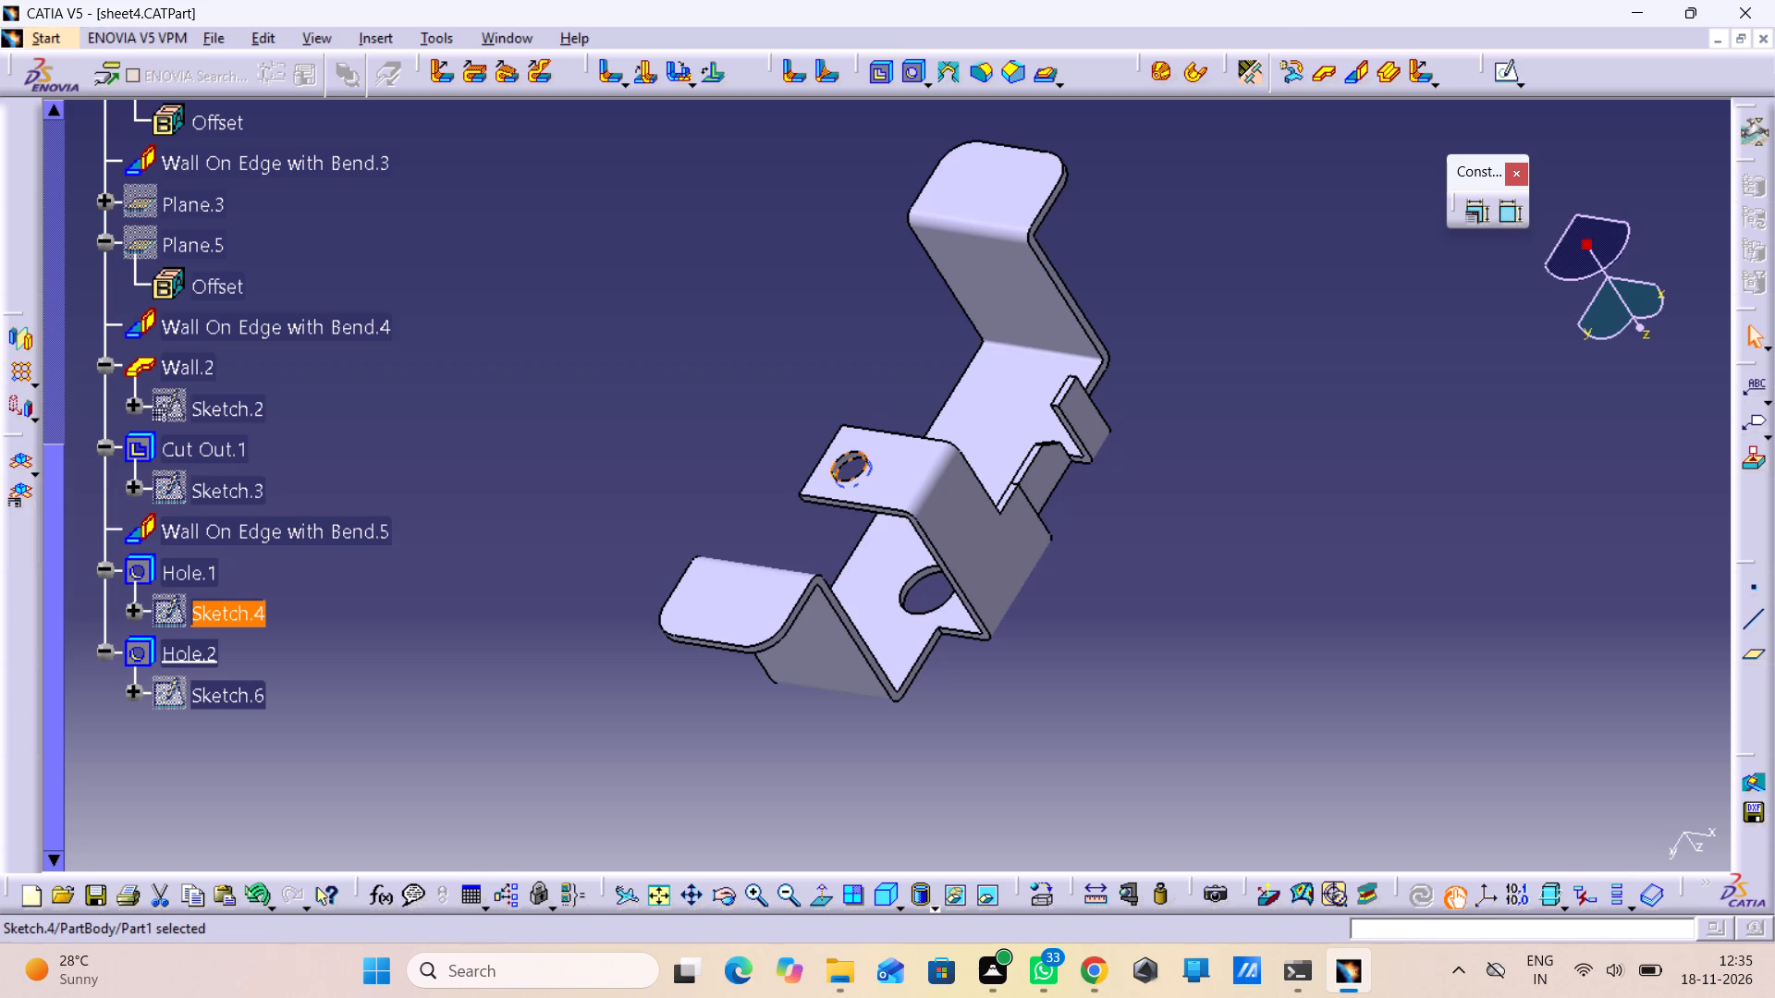
pyautogui.doubleClick(162, 657)
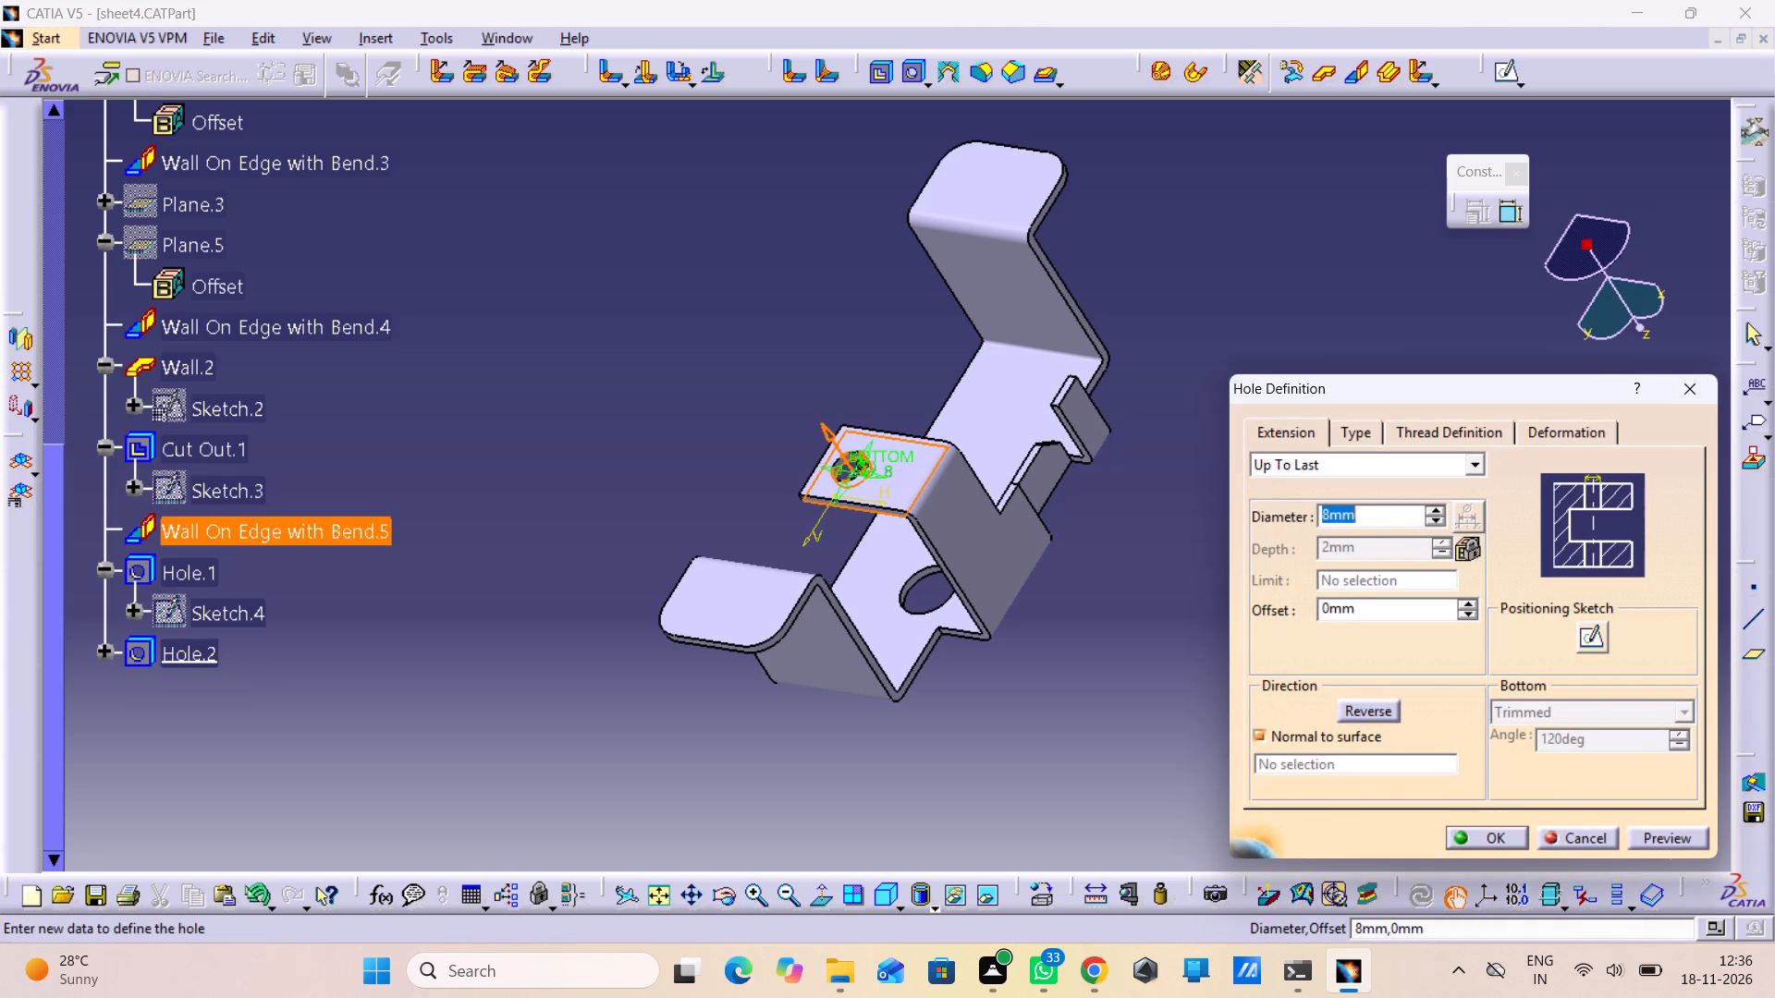
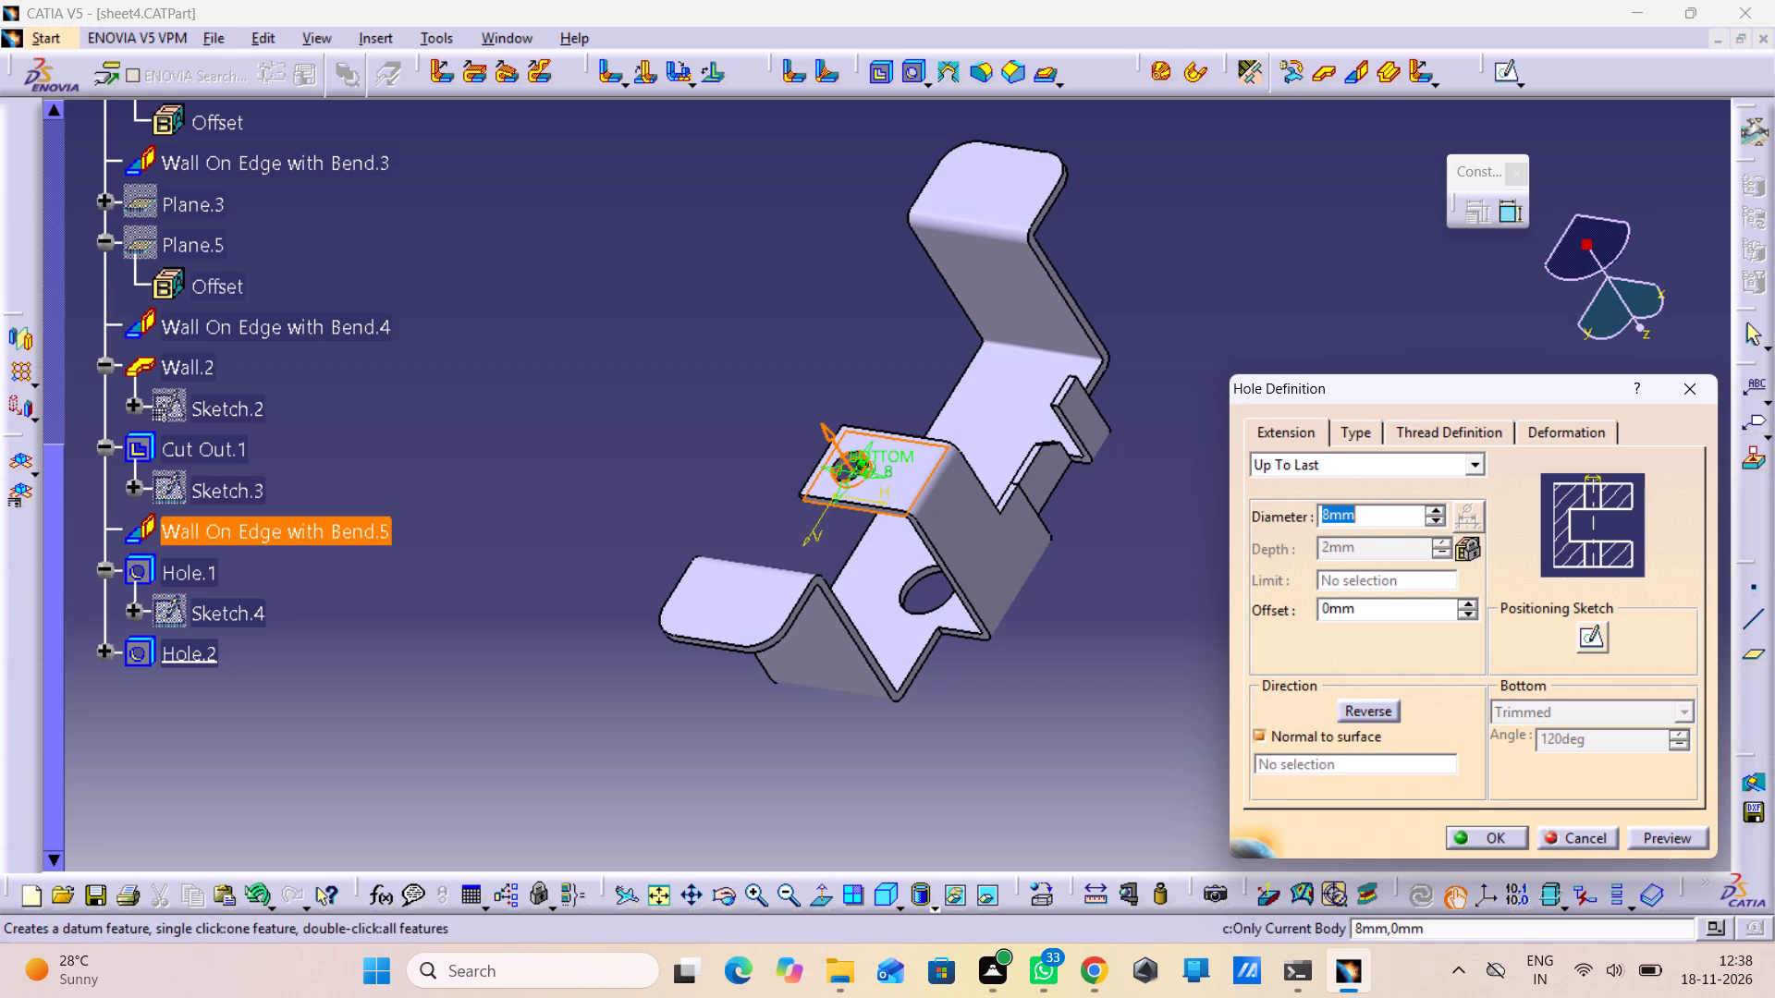
# Close the Hole.2 definition without applying any changes.
pyautogui.click(1573, 838)
pyautogui.click(1451, 793)
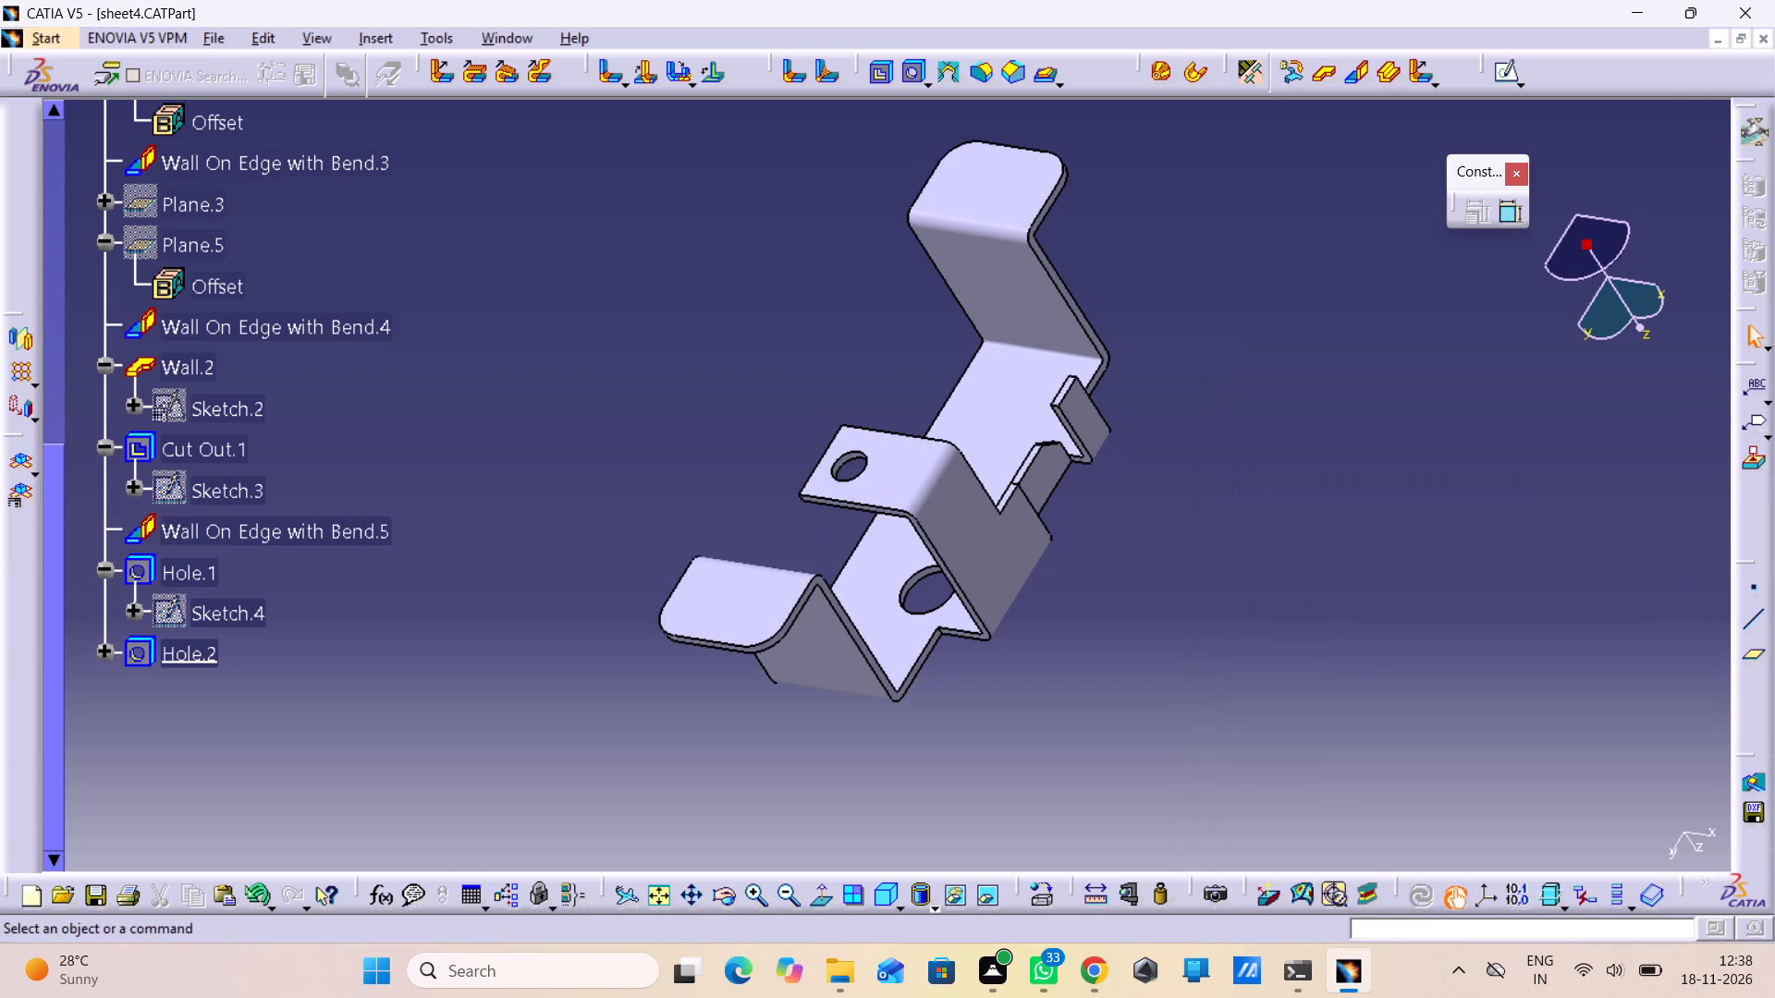
# Switch the bracket's display style to Shading with Edges.
pyautogui.click(933, 905)
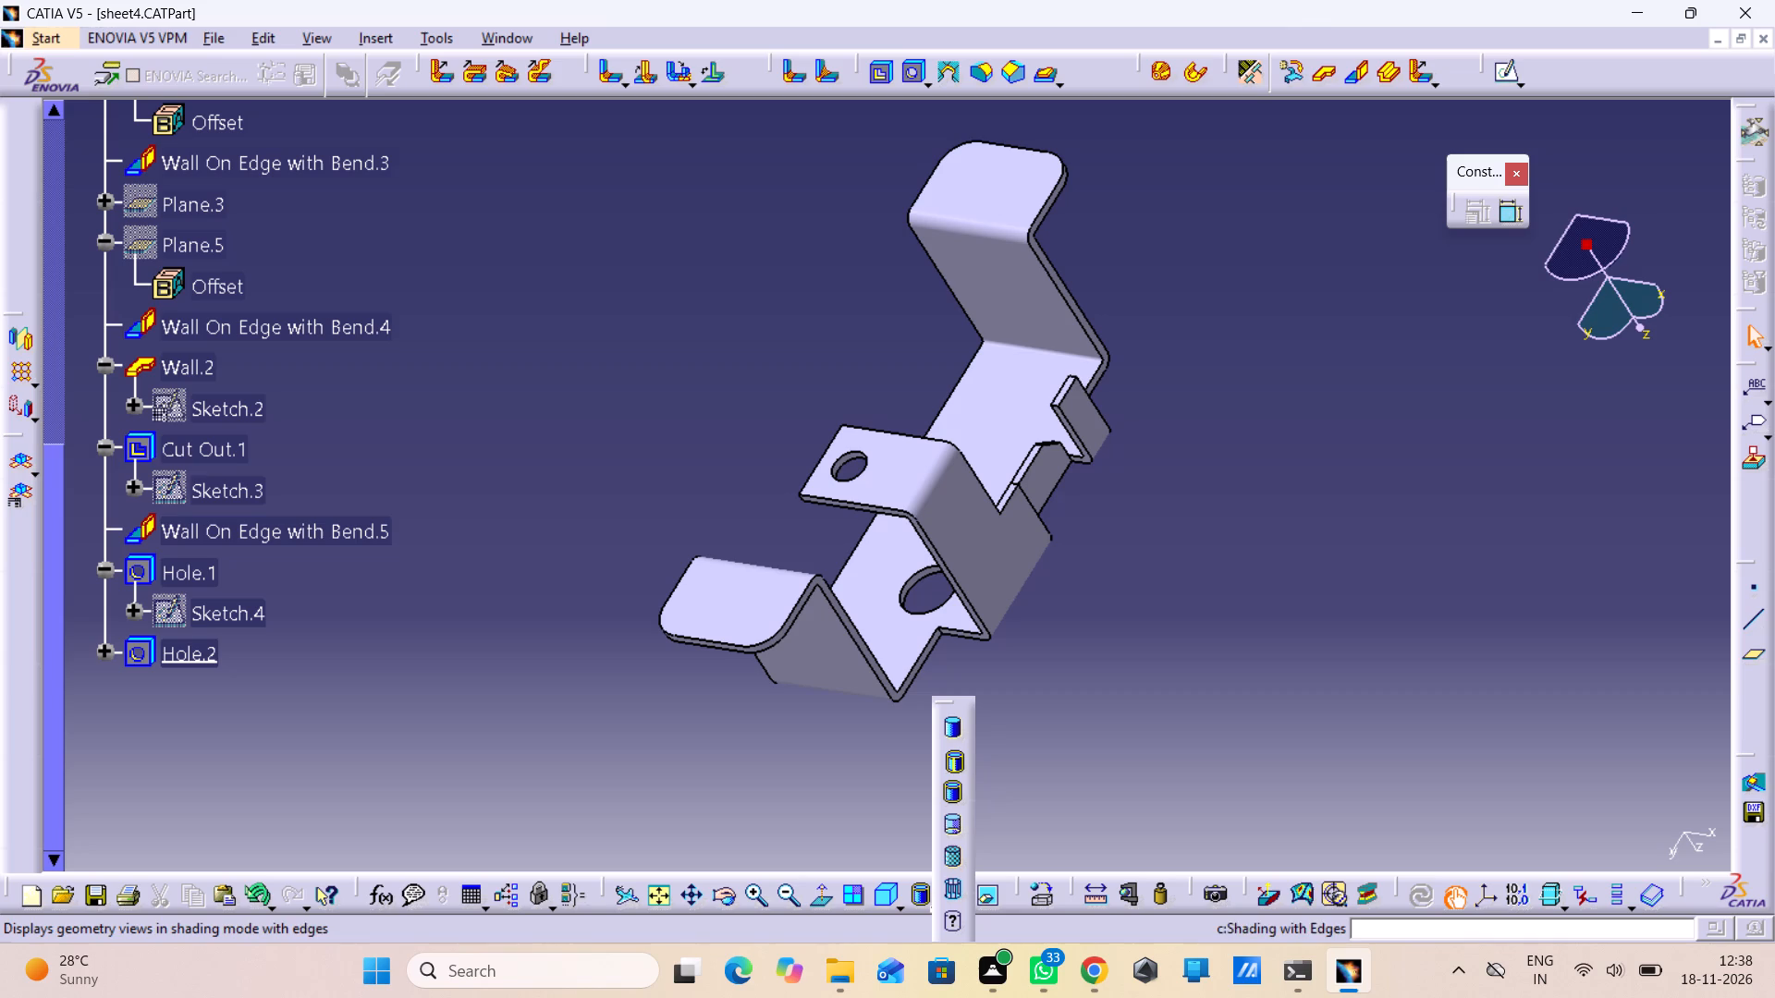
pyautogui.click(939, 749)
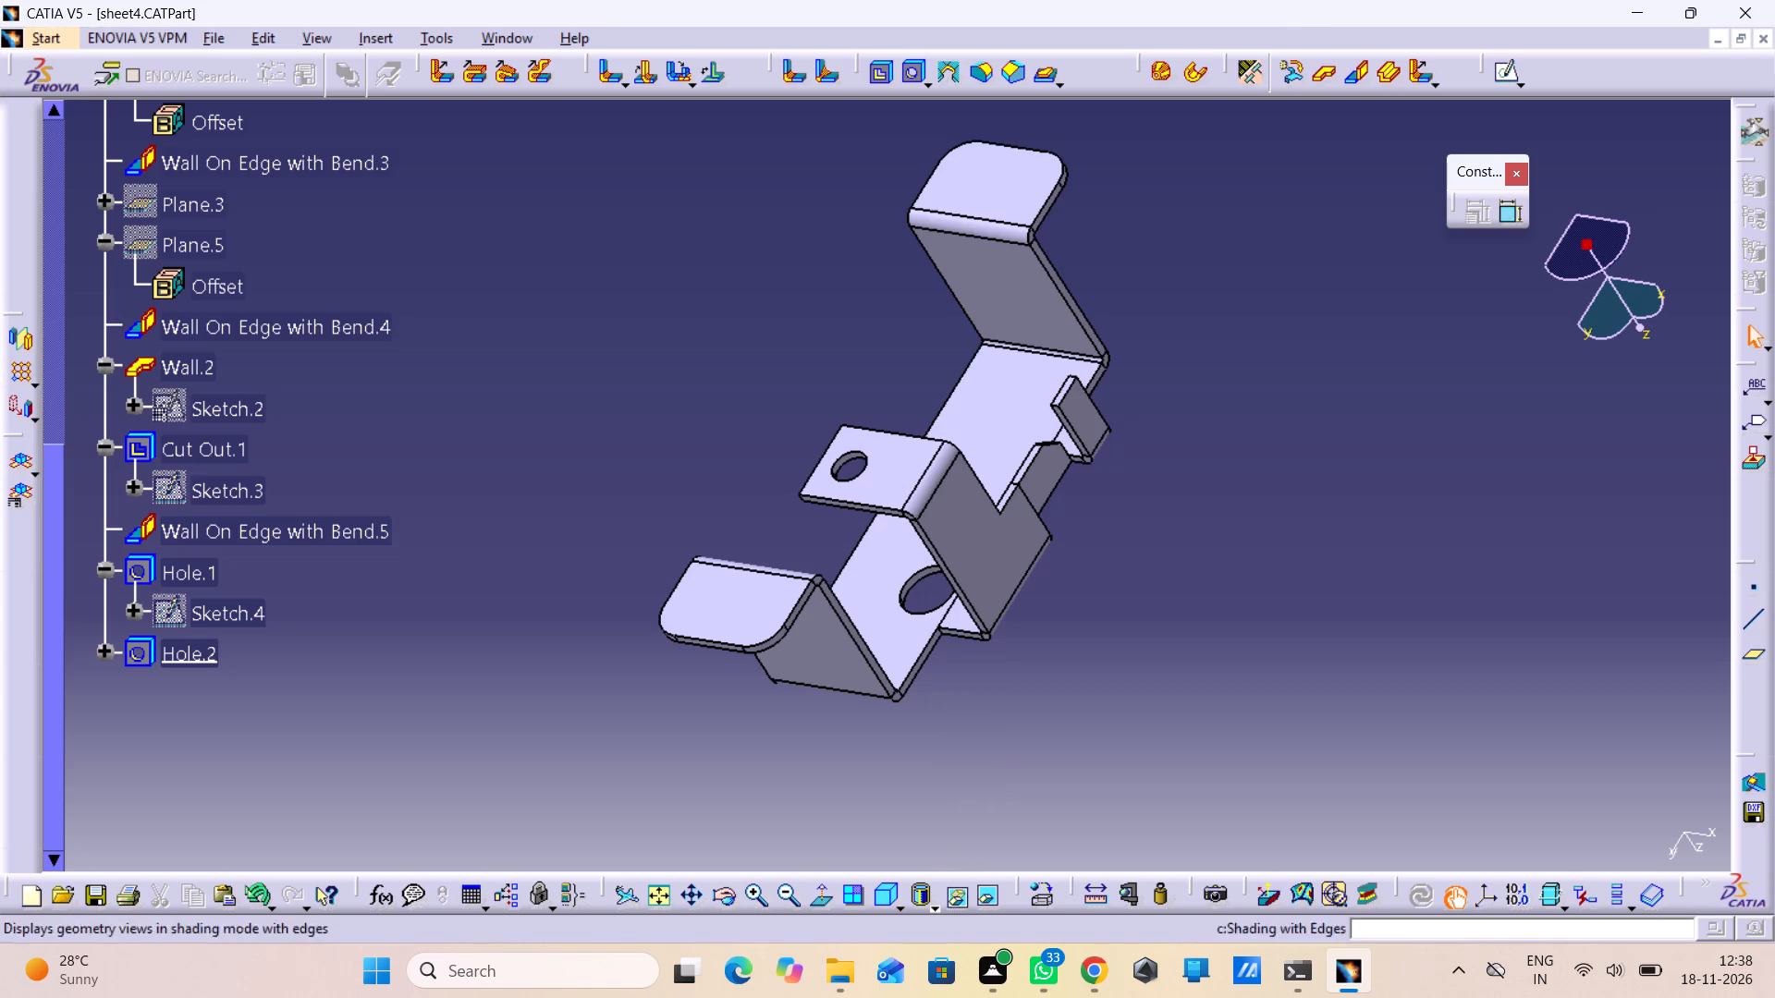
pyautogui.click(965, 766)
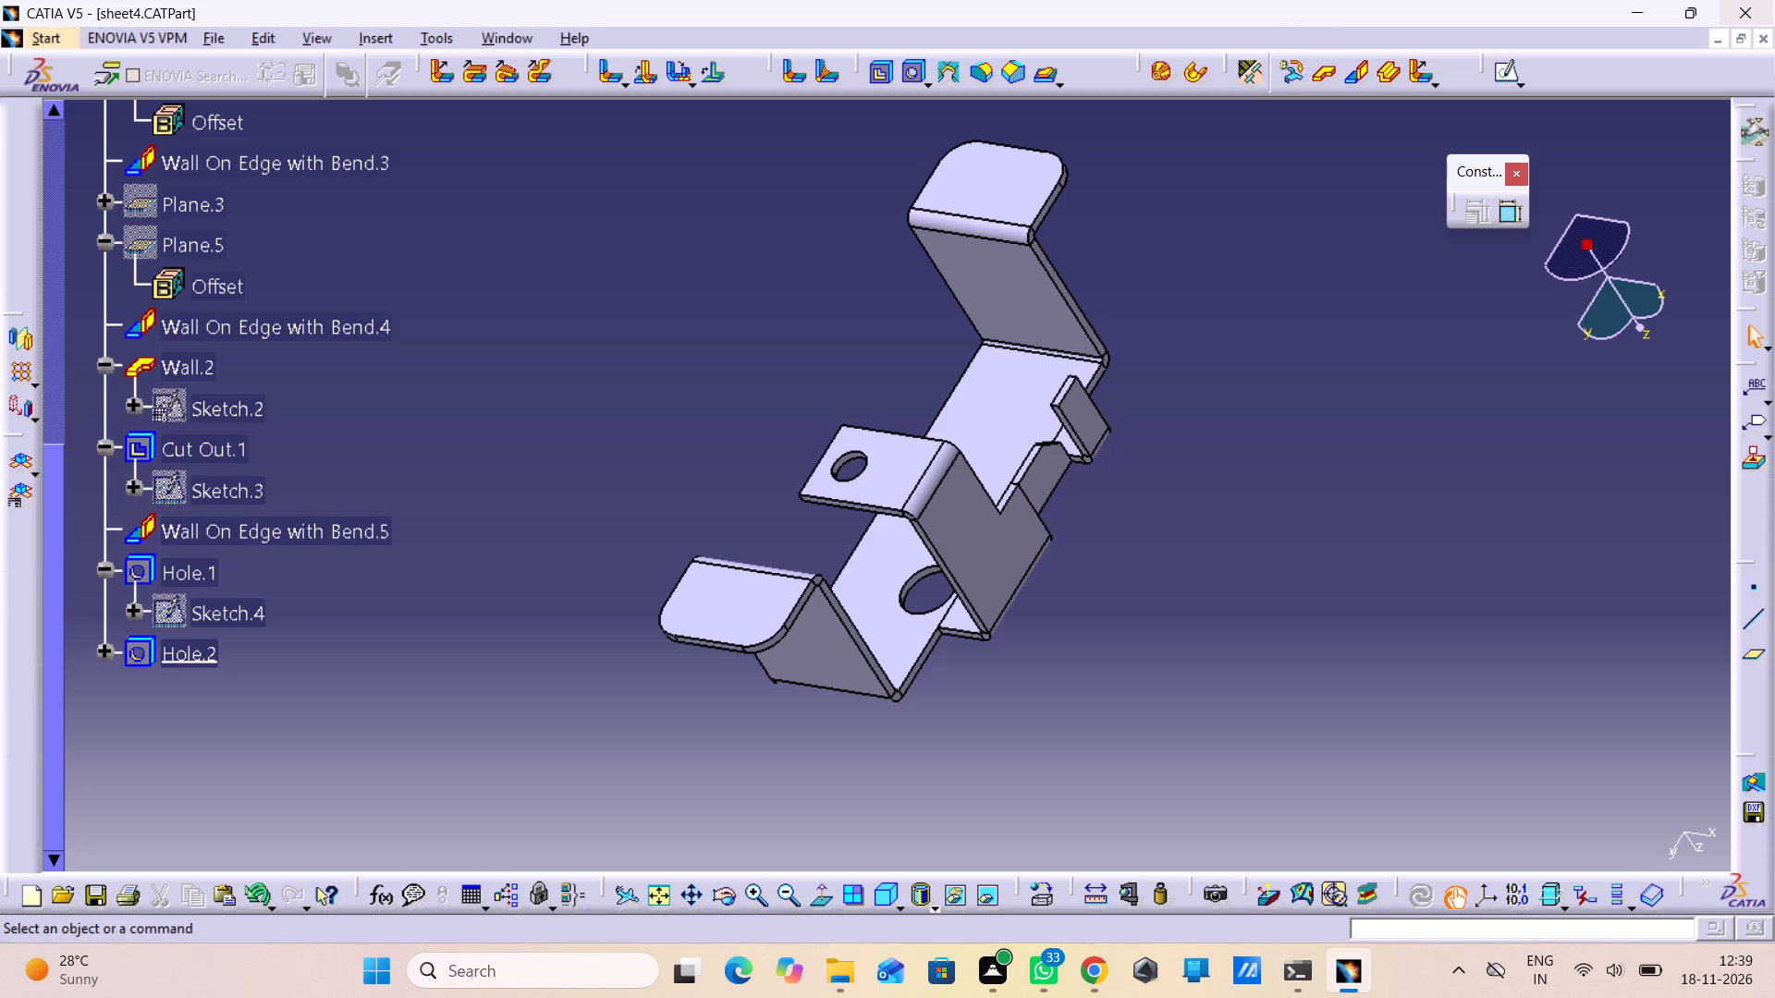
# Close the sheet4 part document and save its changes.
pyautogui.click(1764, 35)
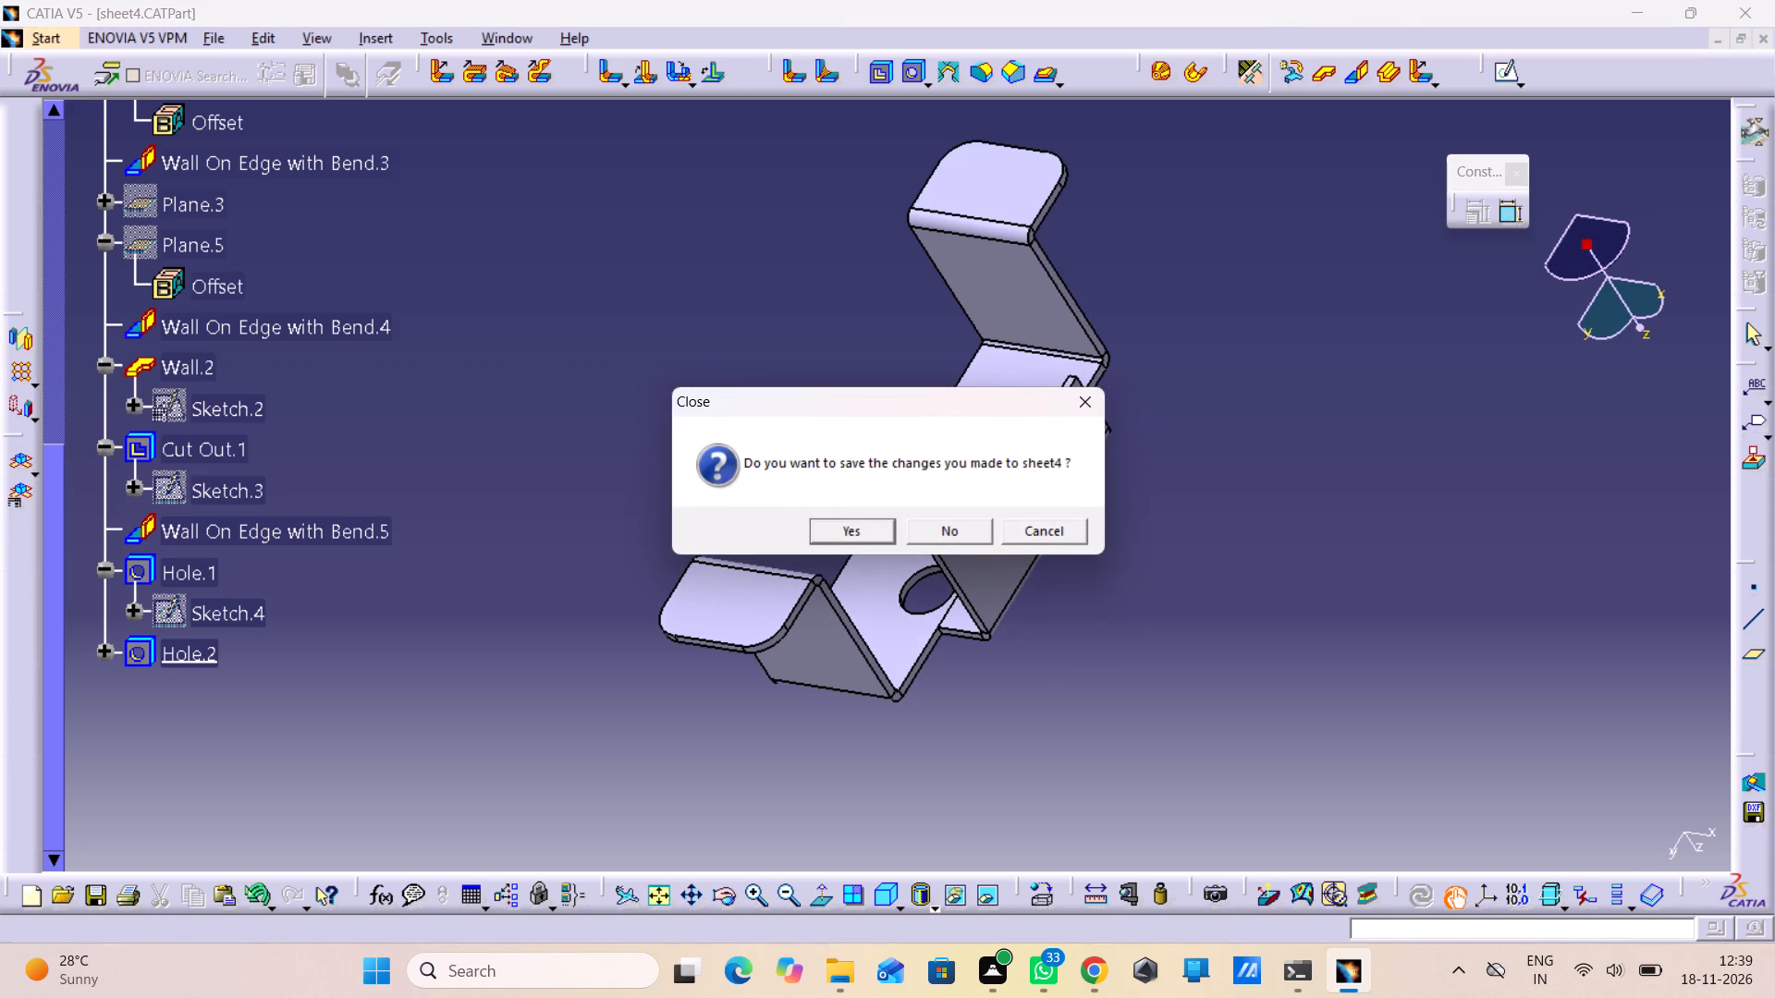
pyautogui.click(855, 523)
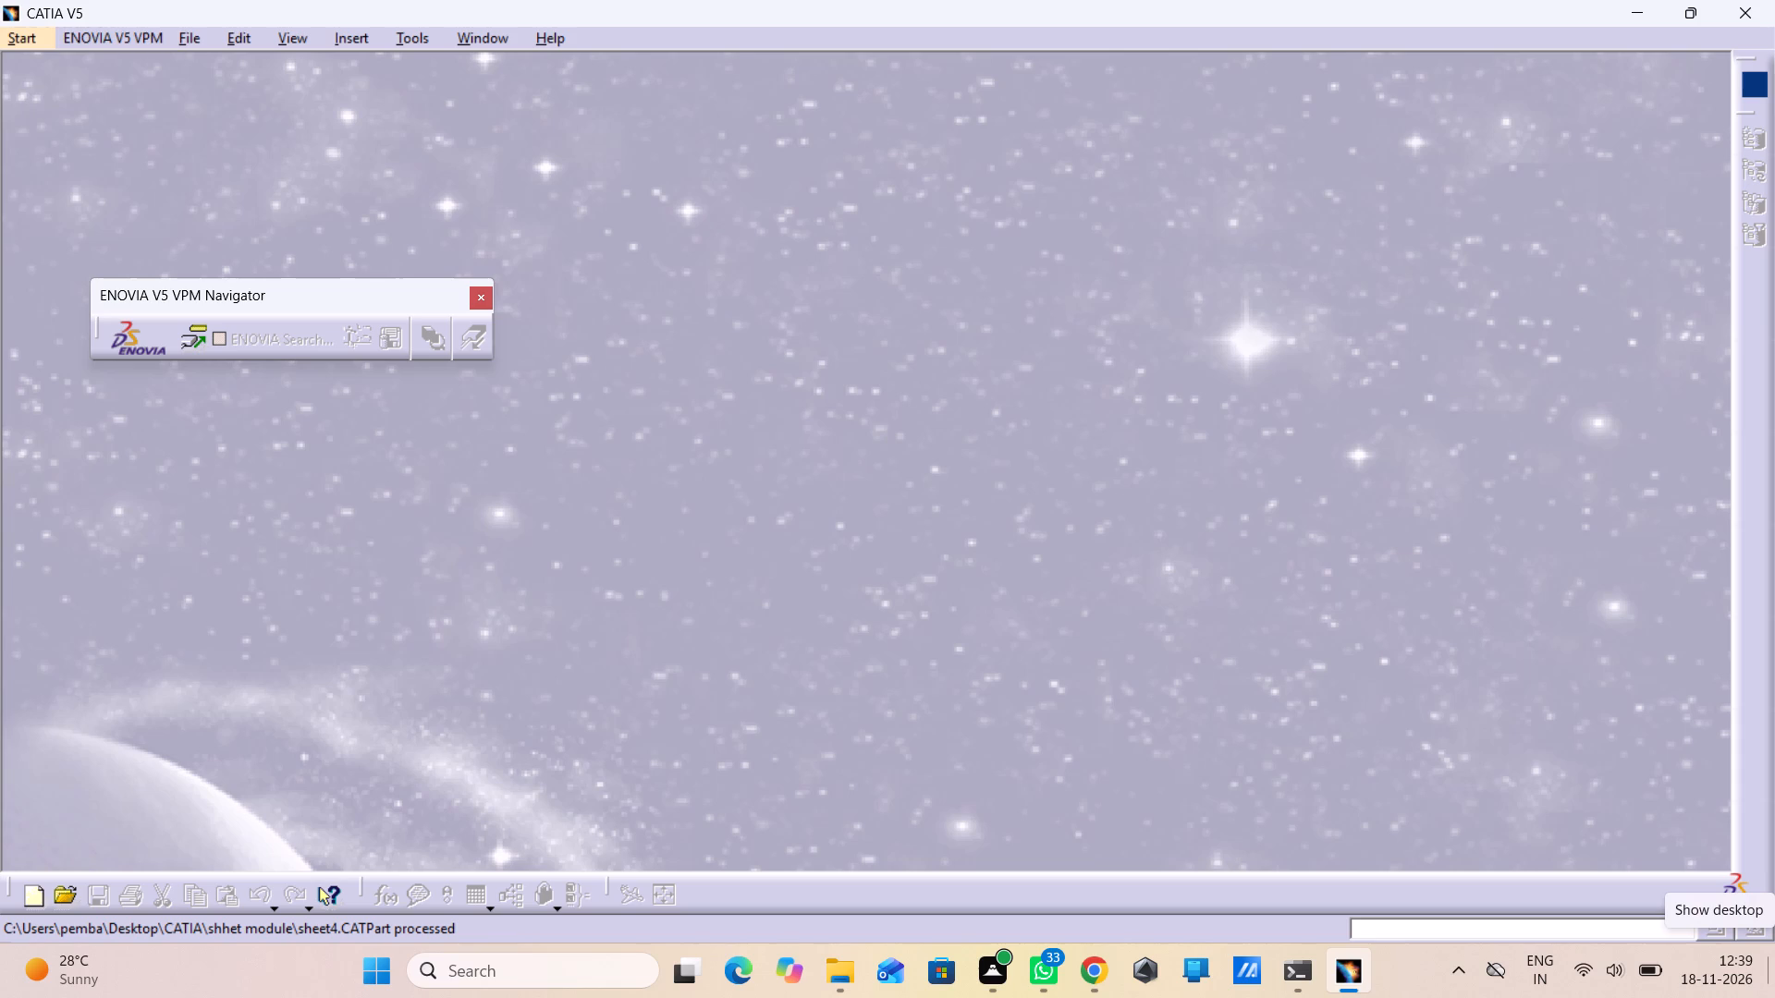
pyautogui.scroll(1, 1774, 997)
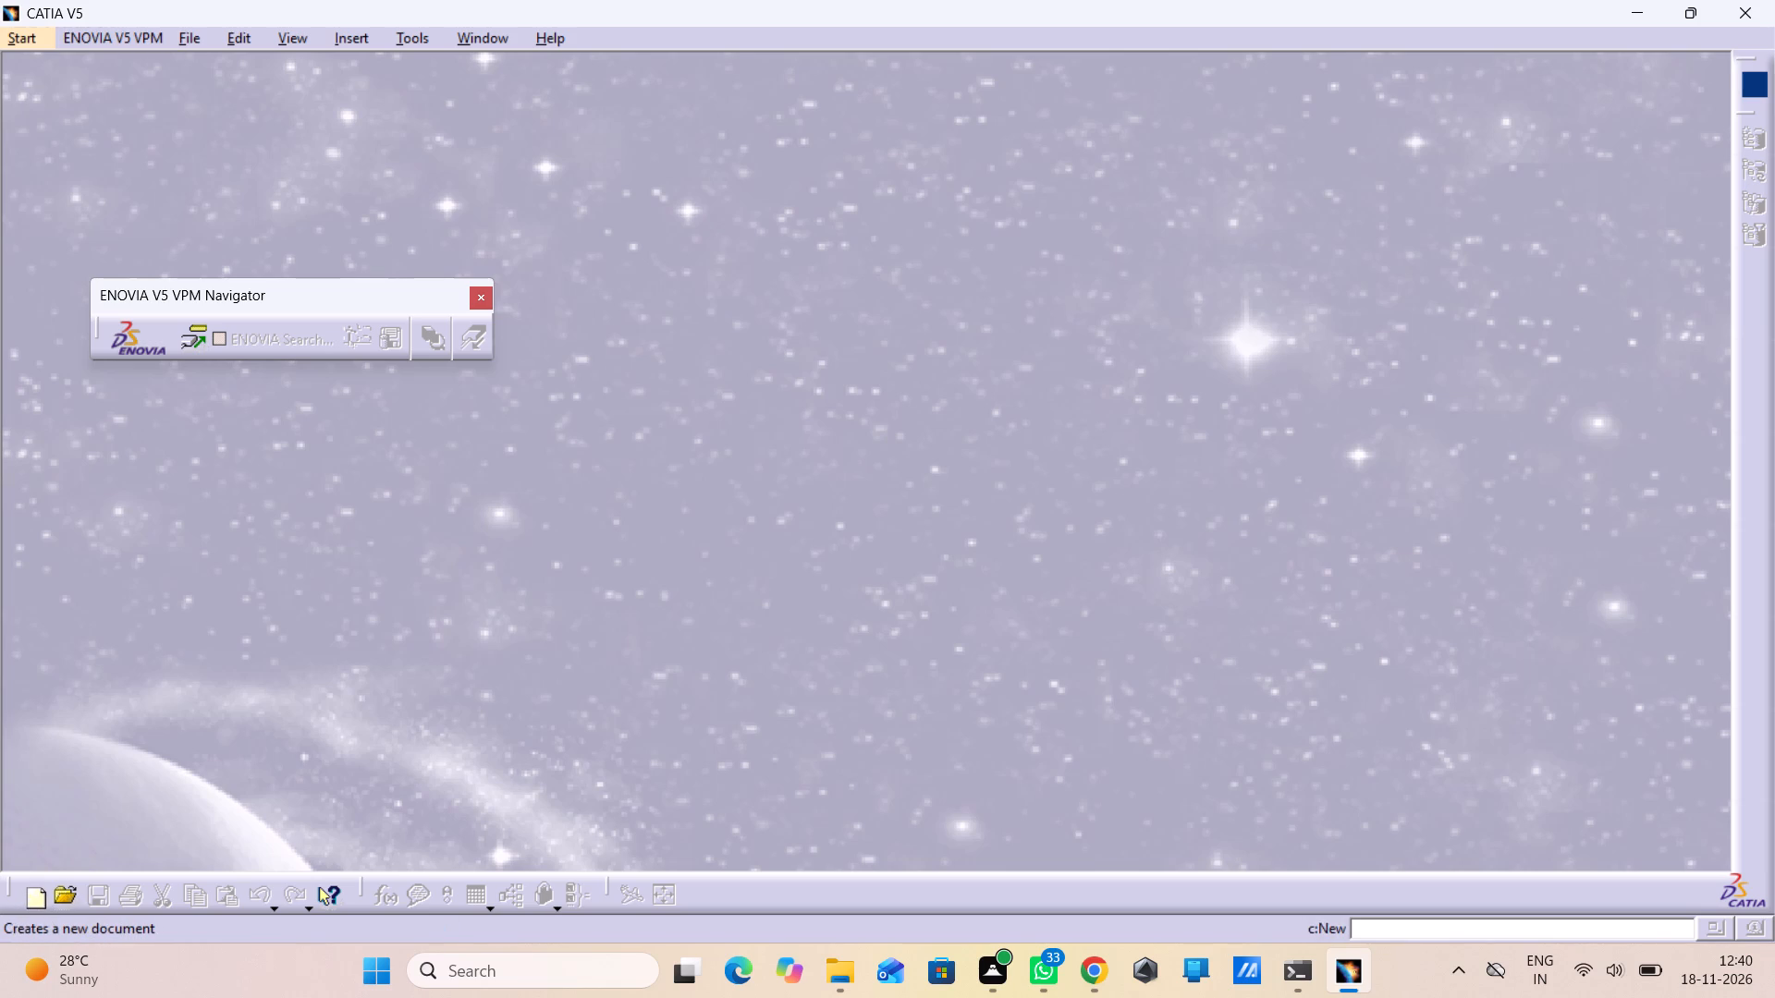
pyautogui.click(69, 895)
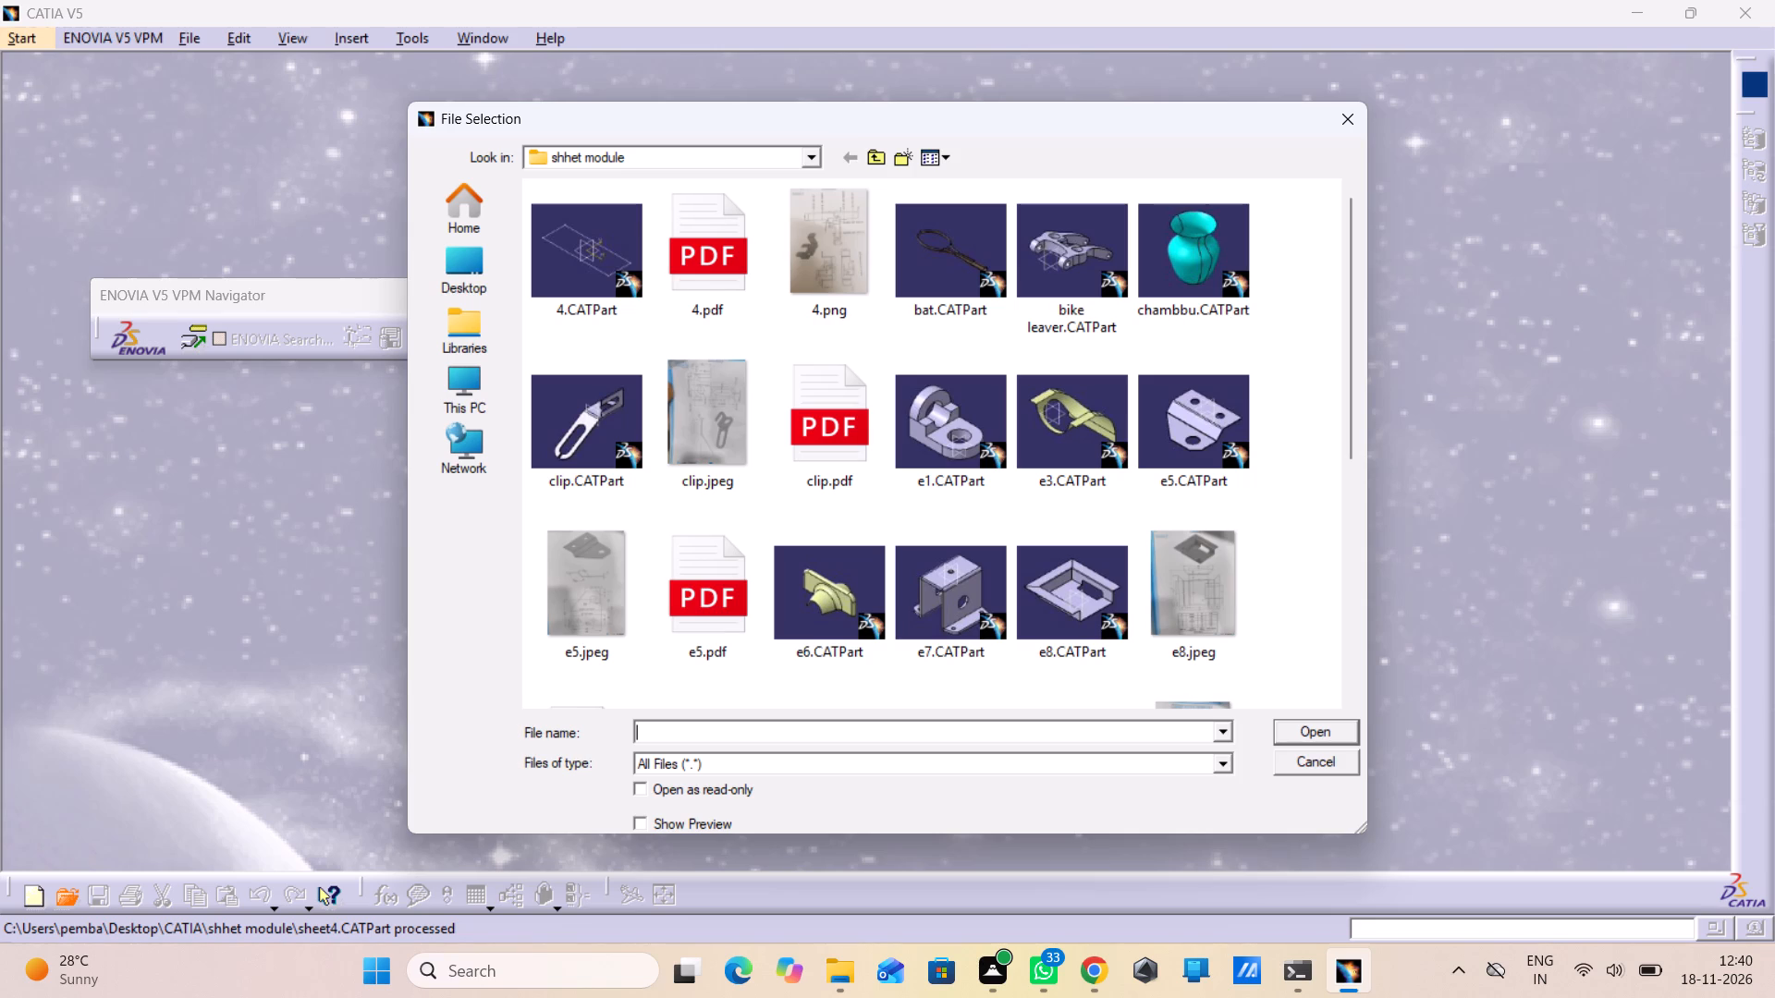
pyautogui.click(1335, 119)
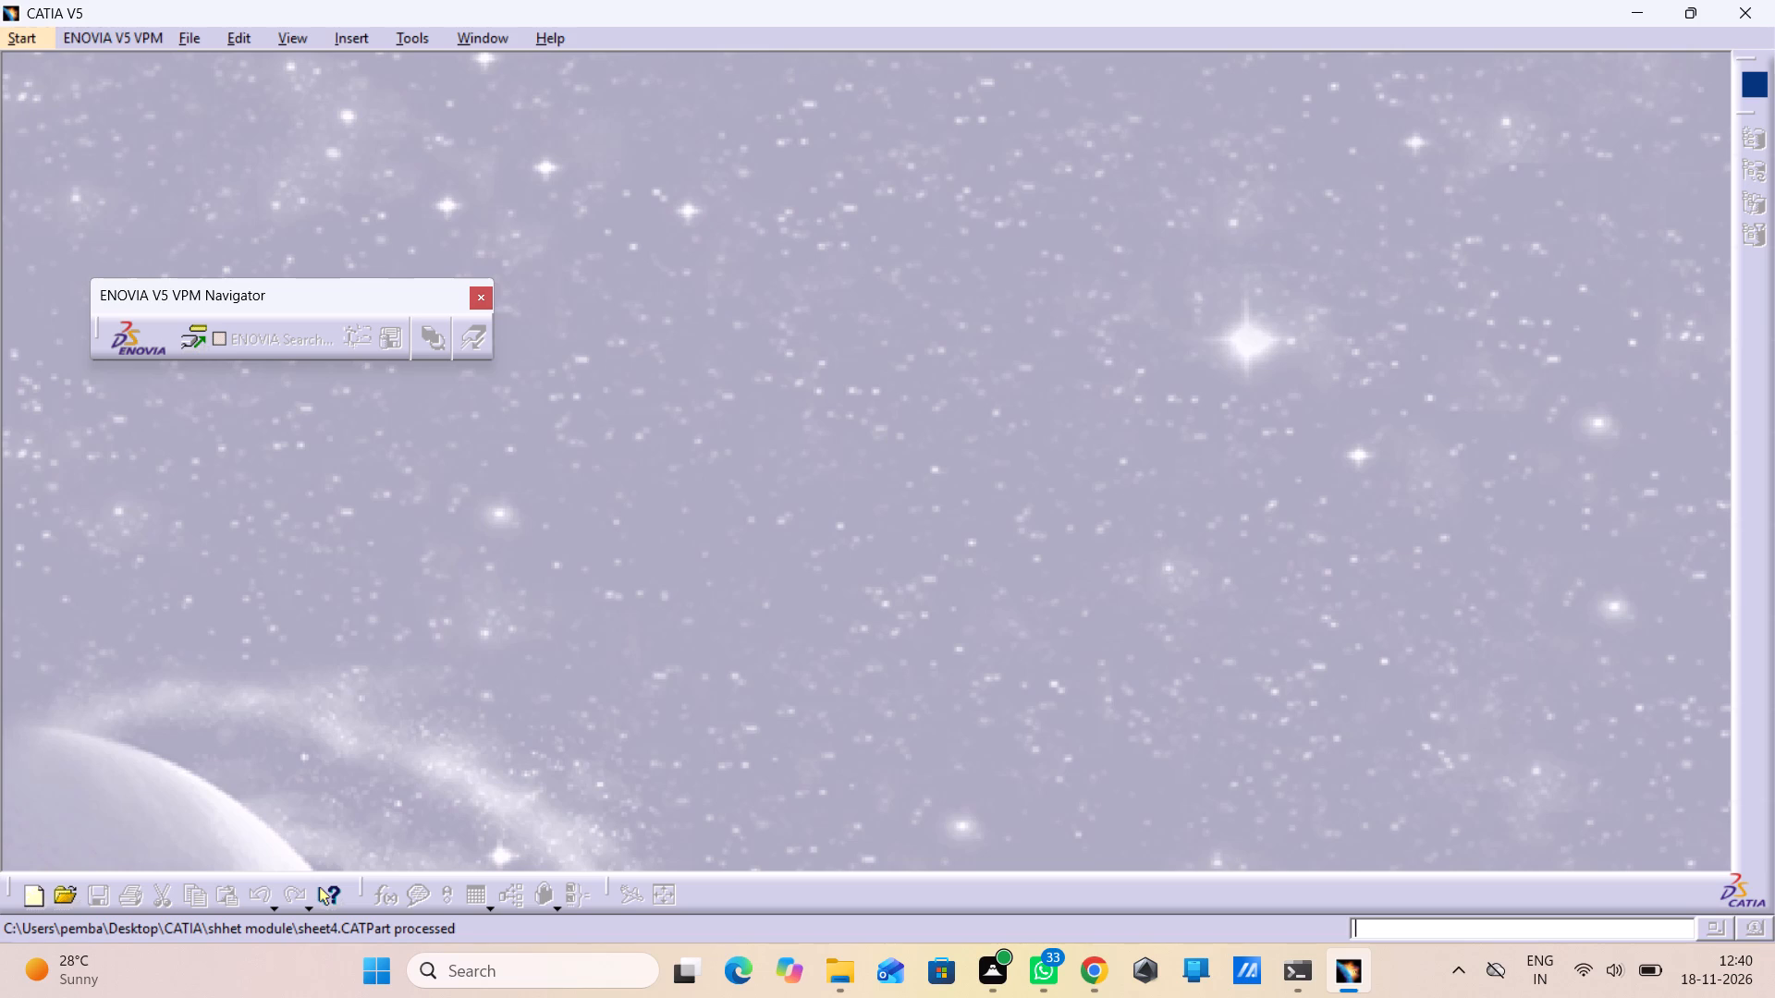
# Create a new Generative Sheetmetal Design part named Part1 with hybrid design, a geometrical set and an ordered geometrical set enabled.
pyautogui.click(43, 41)
pyautogui.click(60, 88)
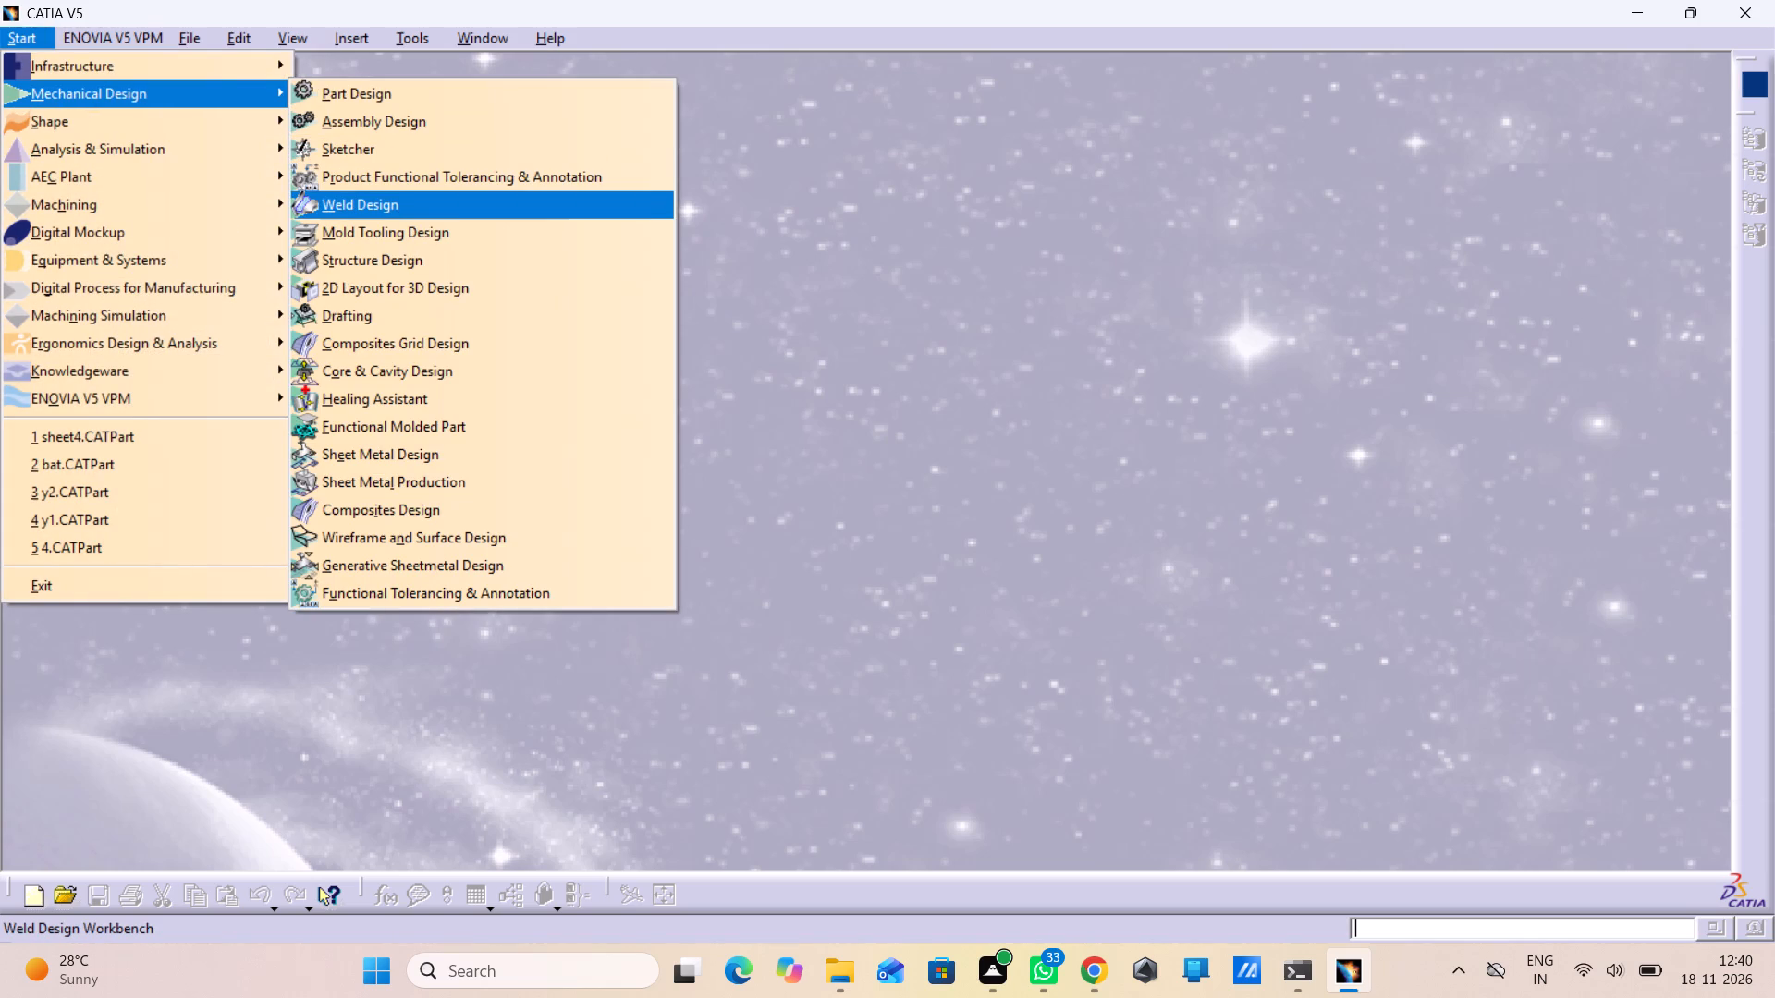
pyautogui.click(510, 574)
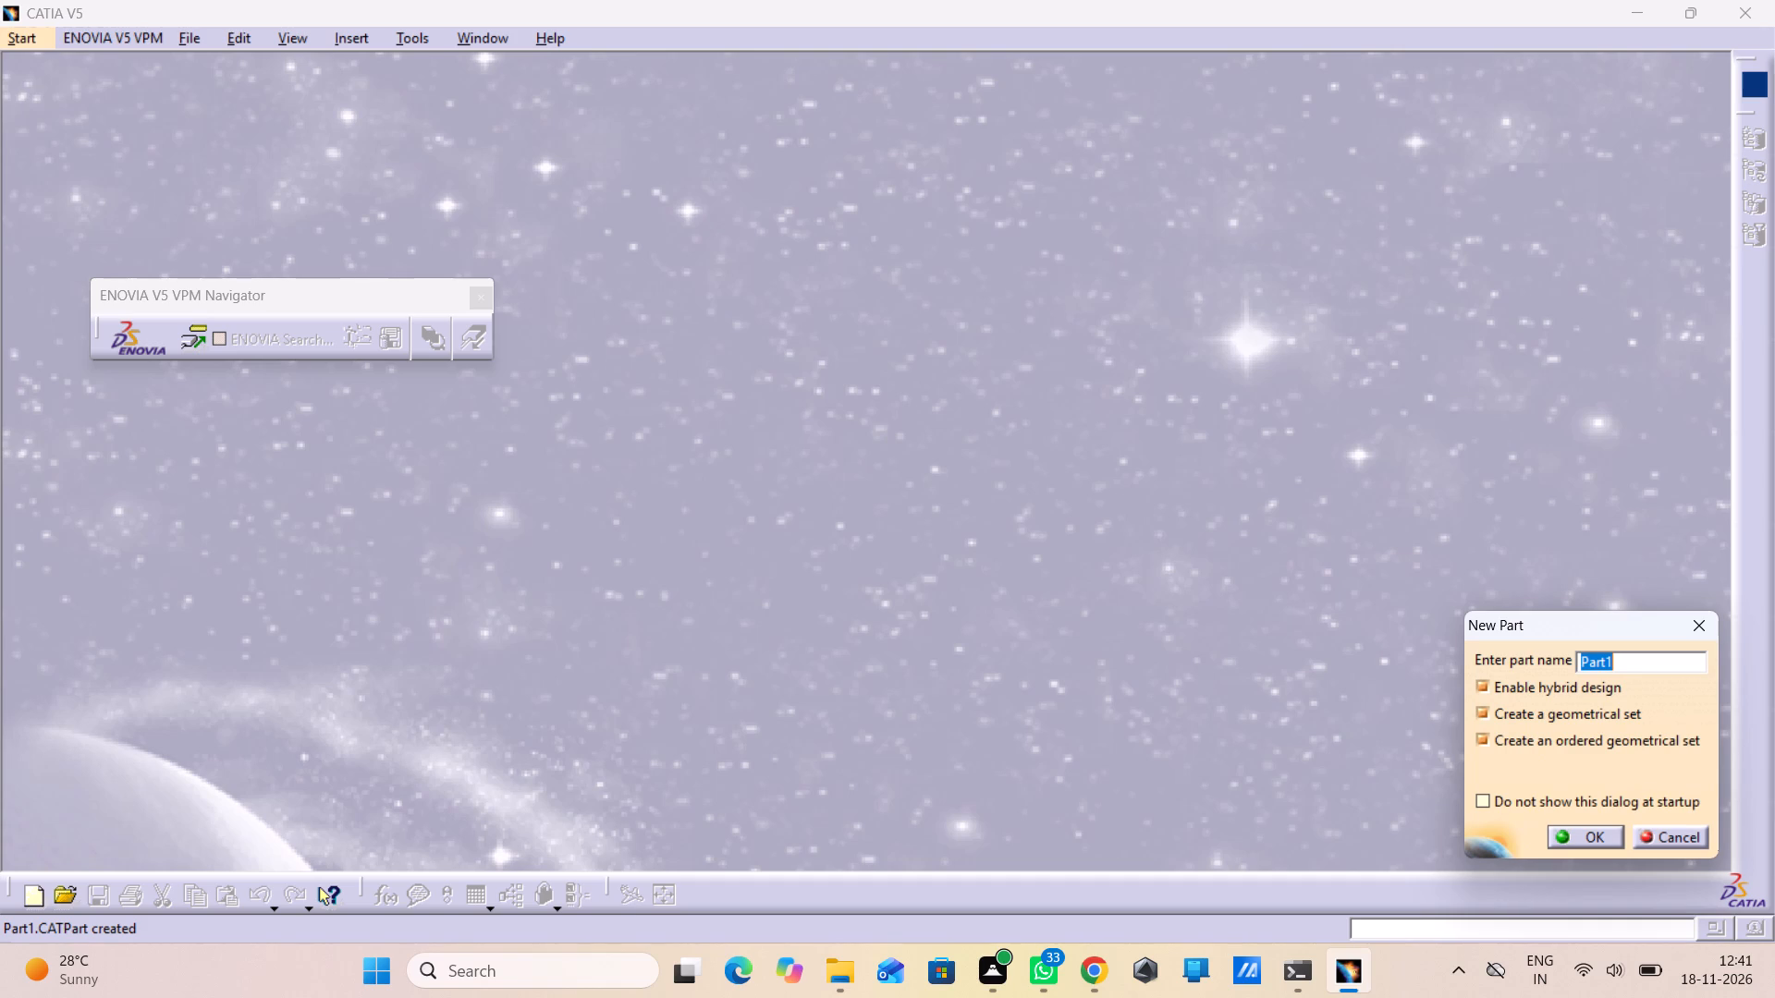
pyautogui.click(1564, 842)
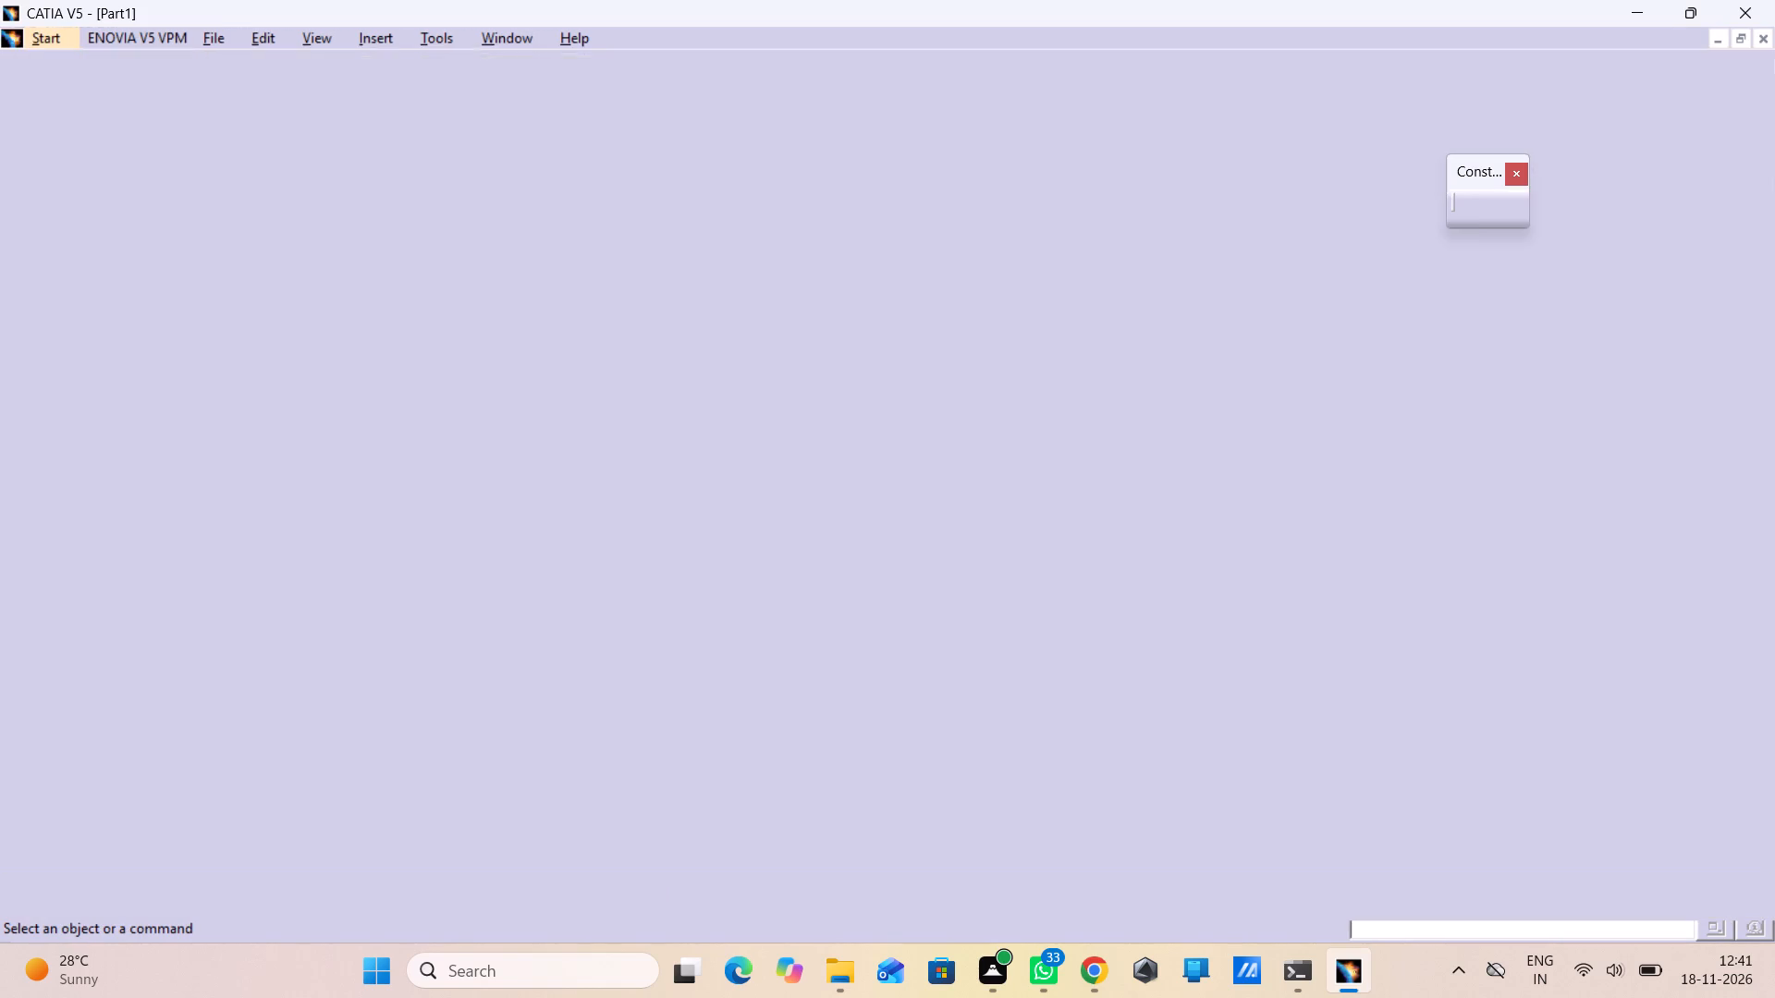
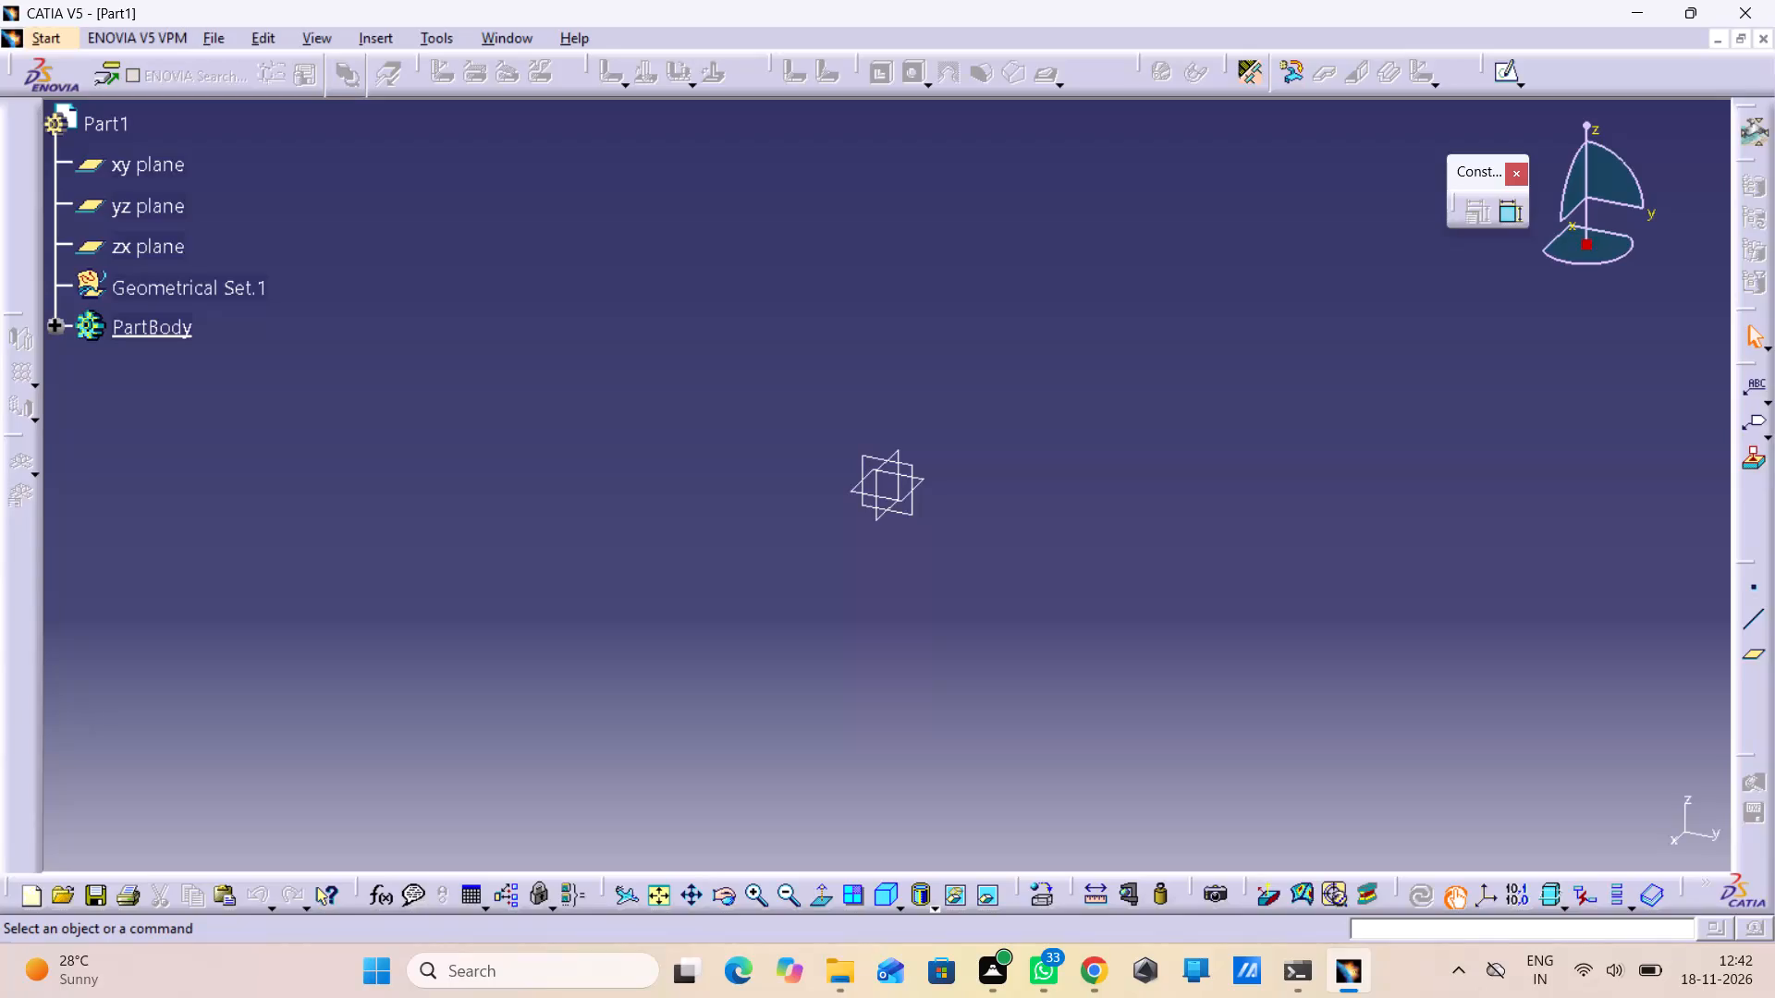
# Select the xy plane of Part1.
pyautogui.click(926, 484)
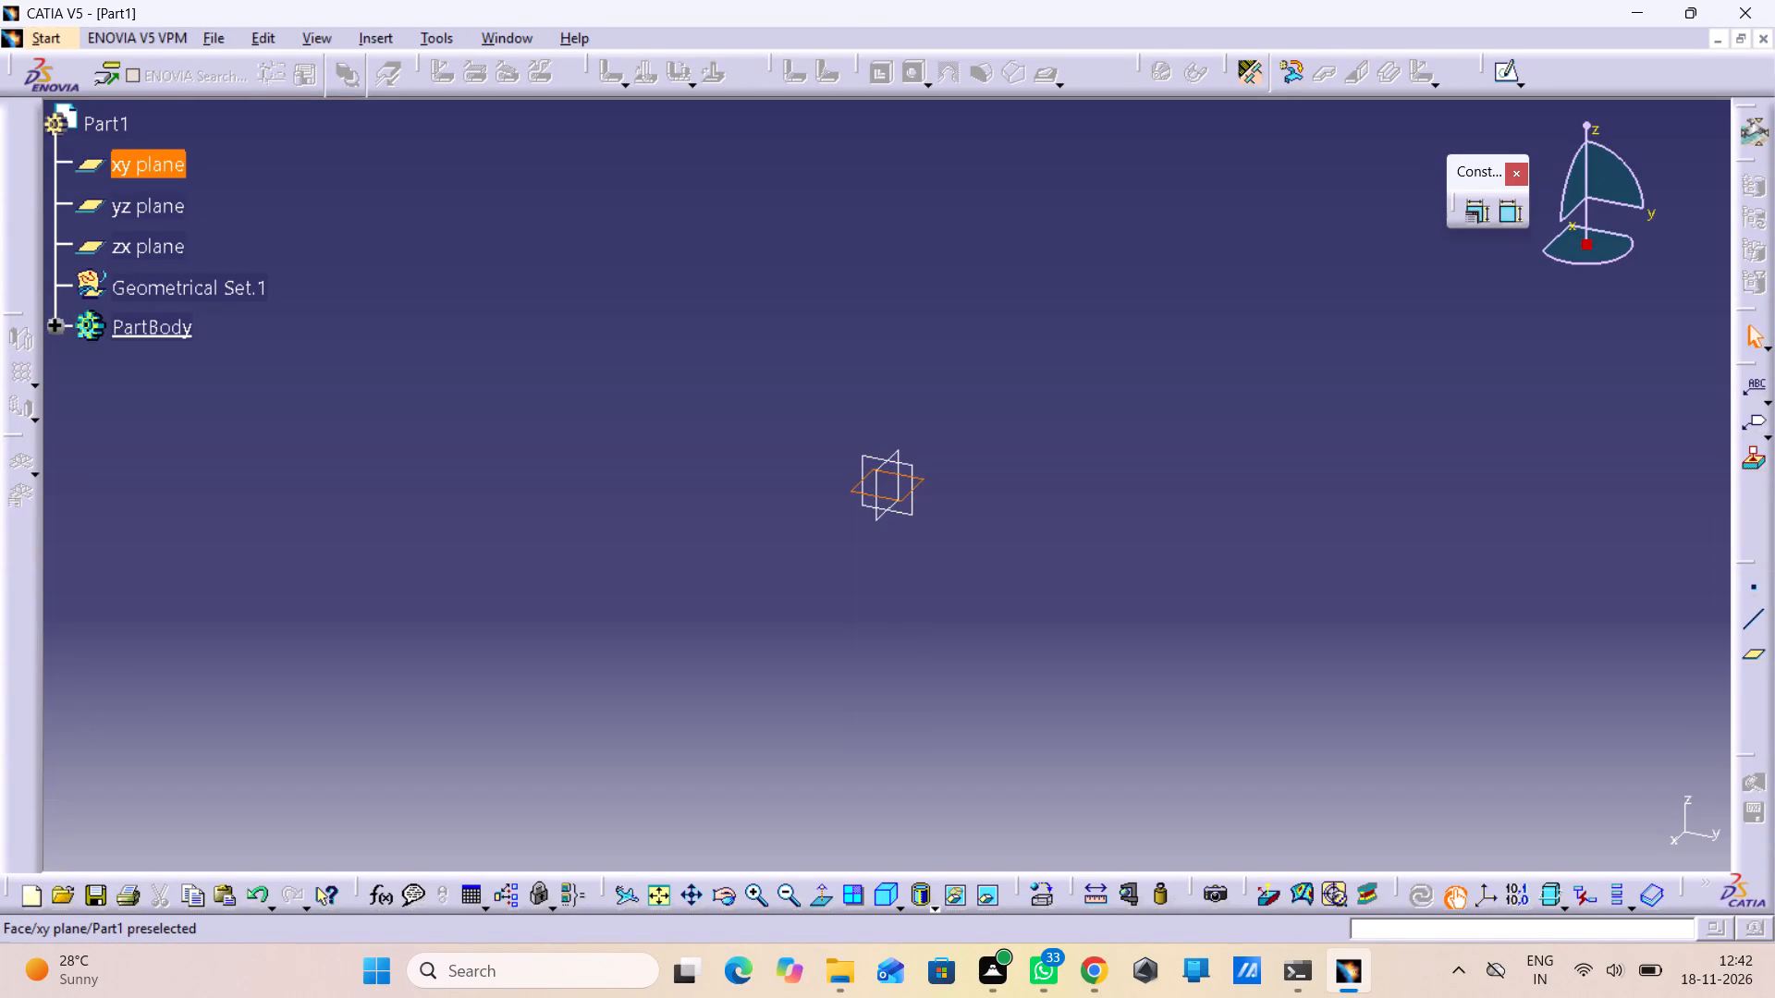
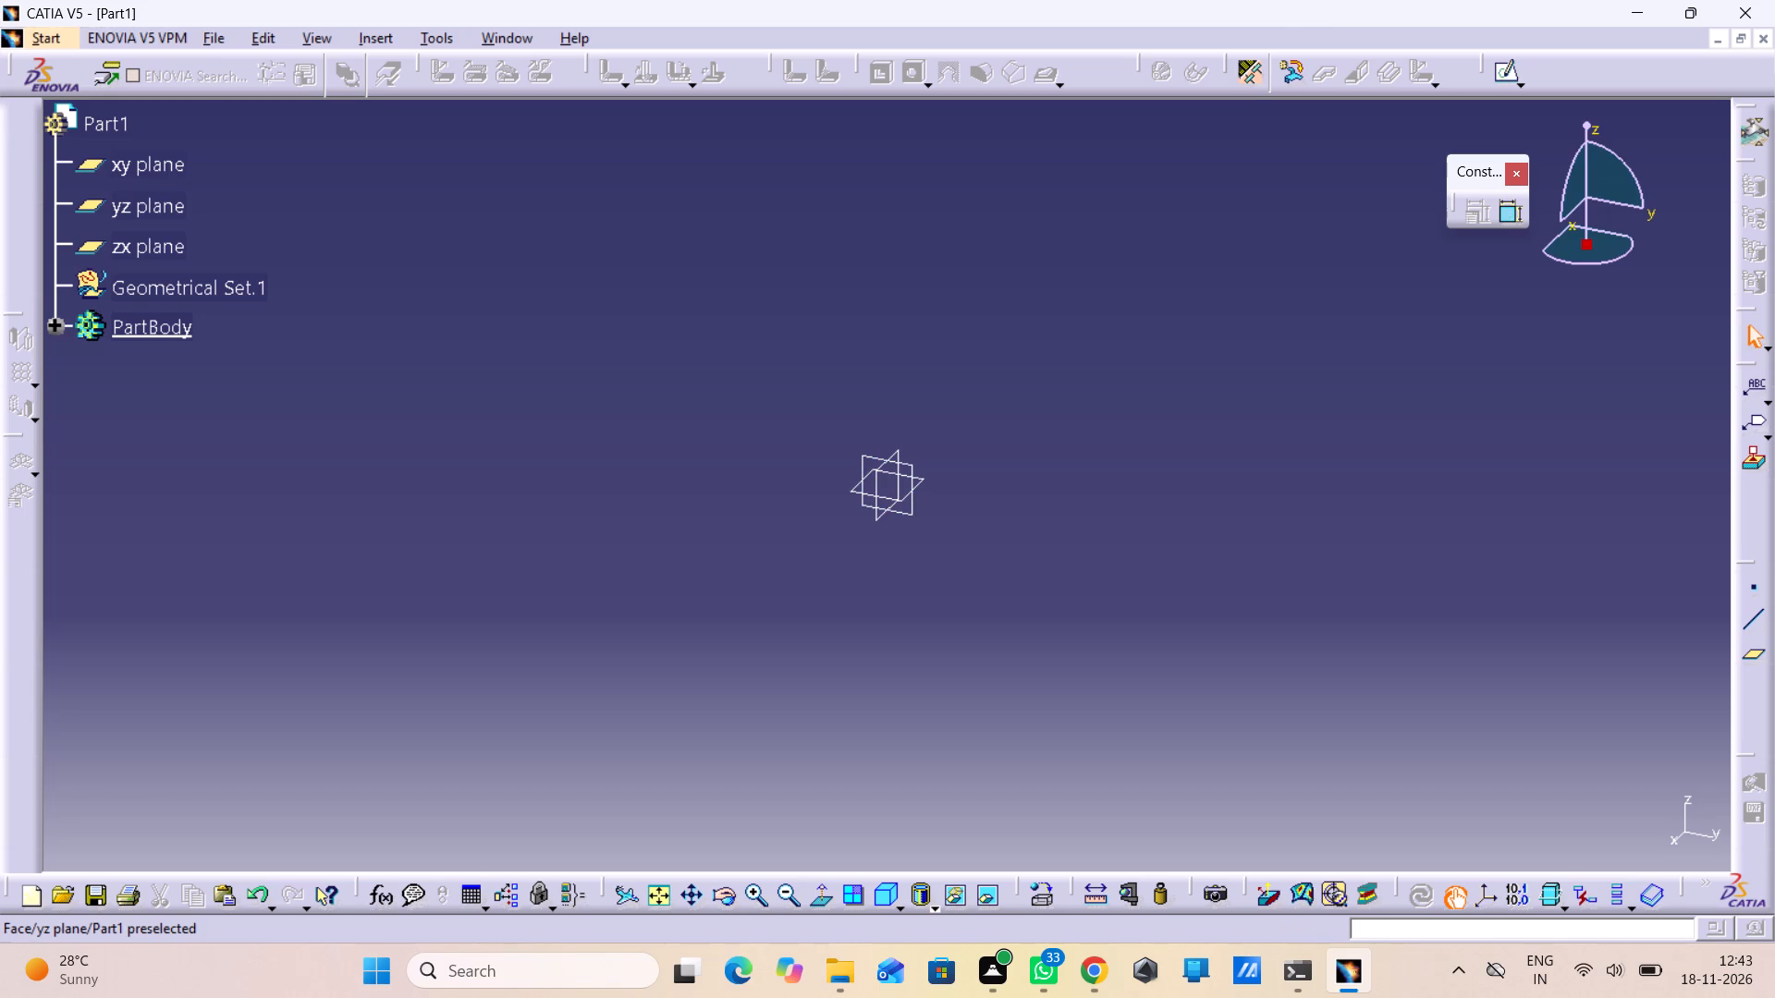
# Select the xy plane of Part1 as the sketch support.
pyautogui.moveTo(918, 488); pyautogui.dragTo(956, 466)
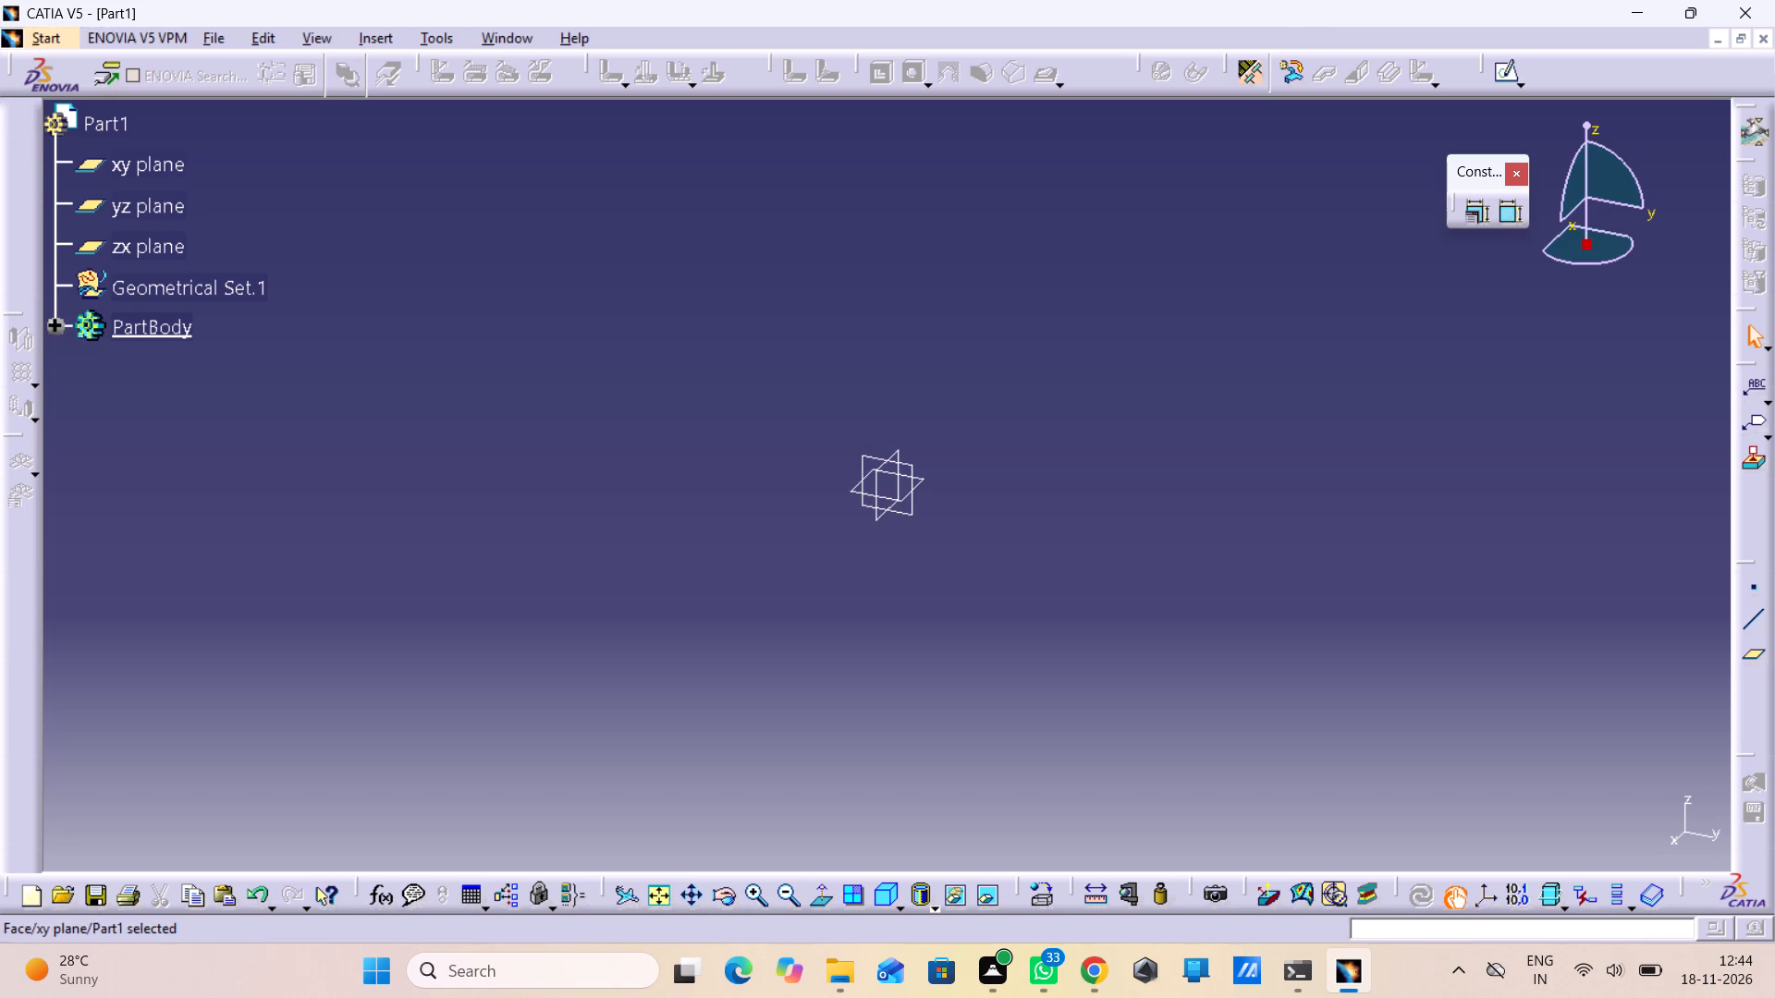
pyautogui.click(910, 493)
pyautogui.click(918, 483)
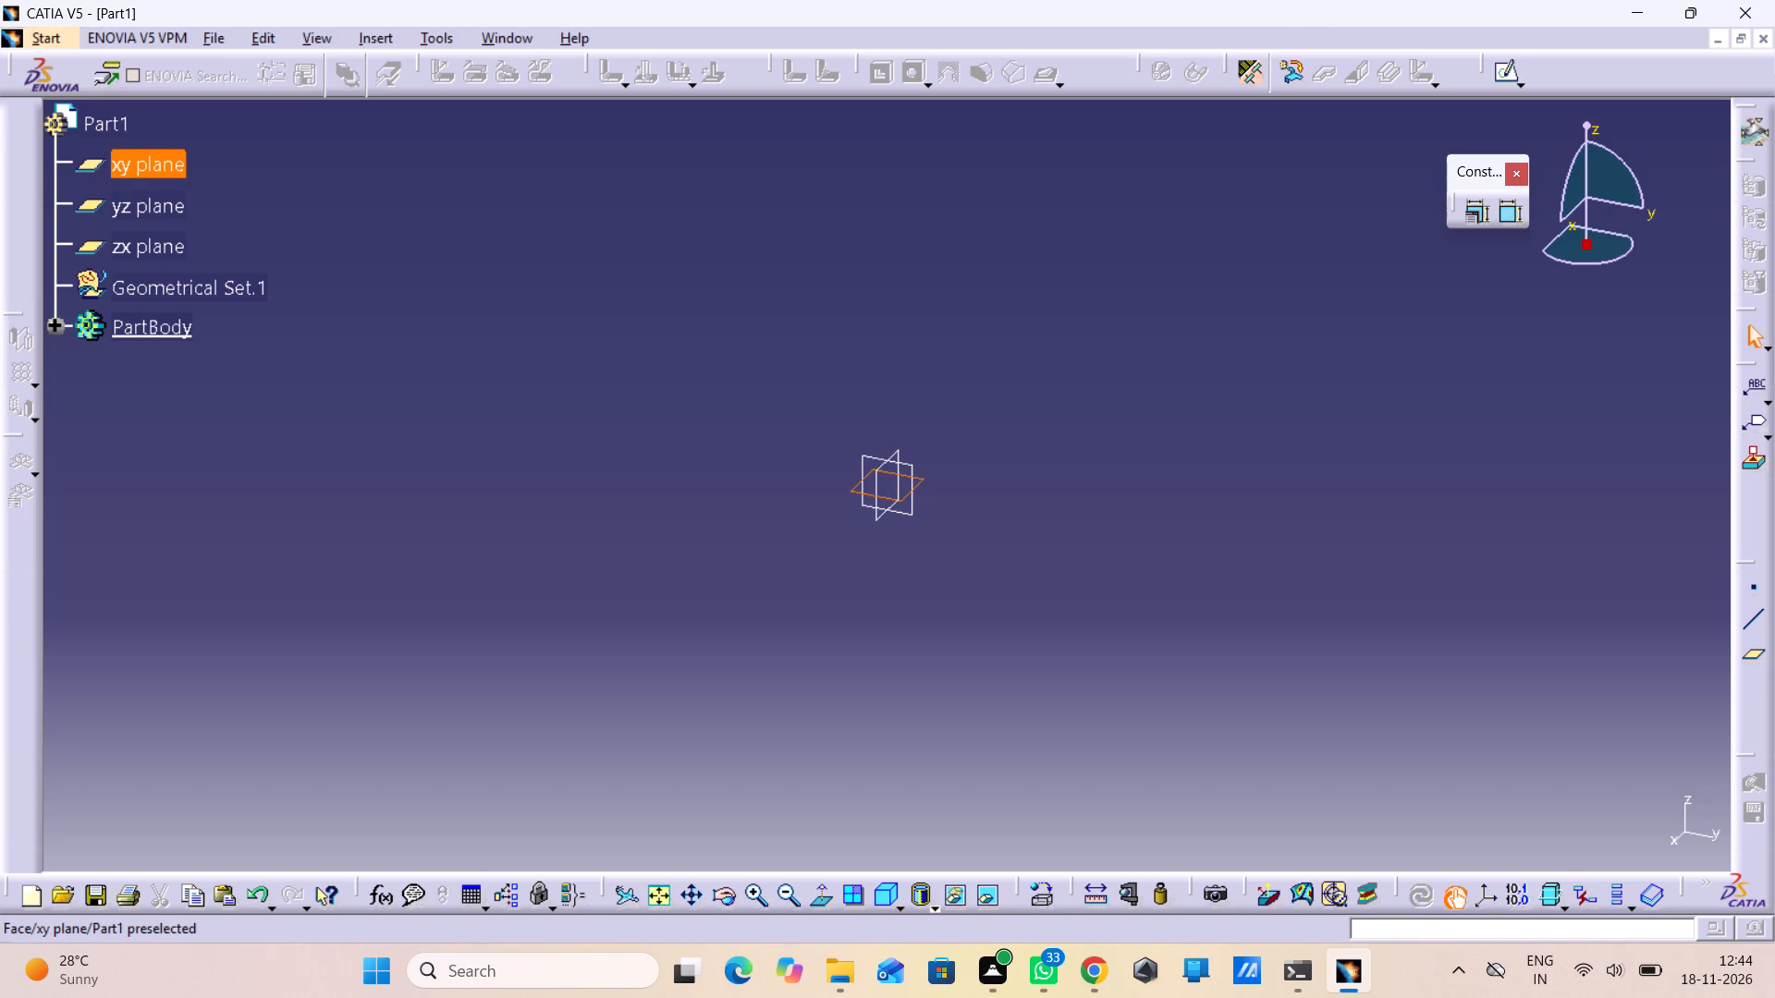
# Split the two sketch command variants into their own tool group and dock the original Sketch tool vertically above the point, line and plane tools.
pyautogui.click(1518, 85)
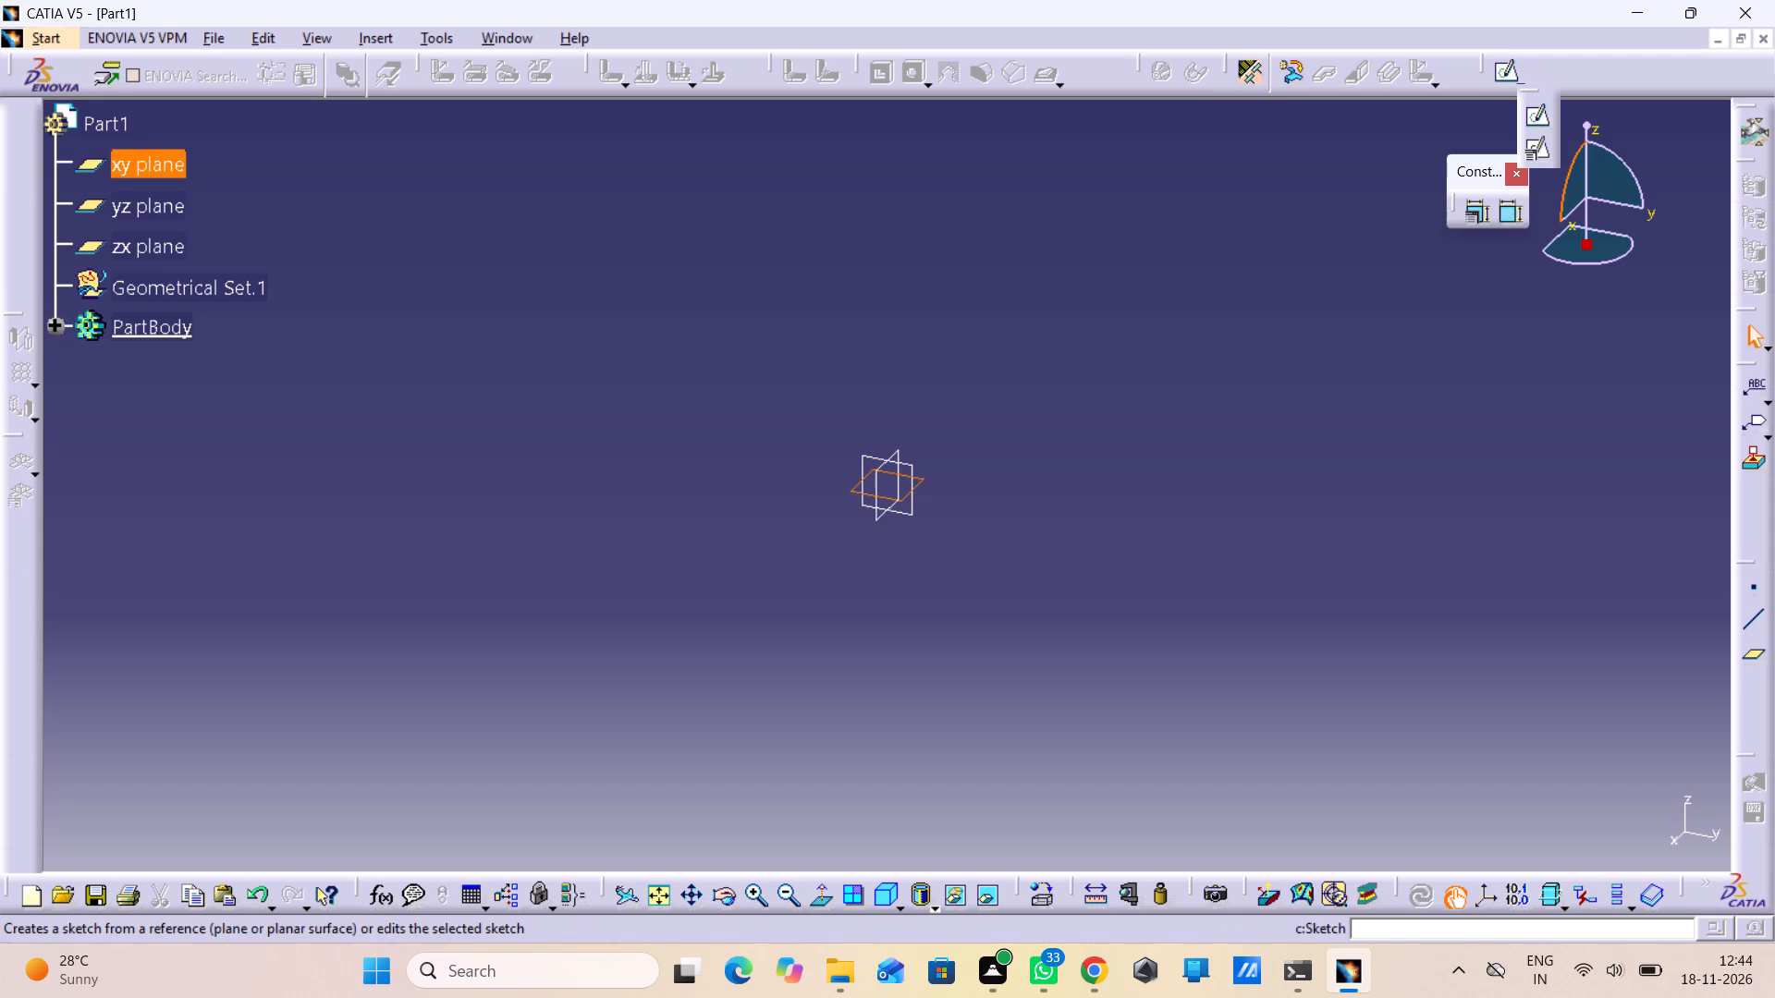
pyautogui.moveTo(1525, 94); pyautogui.dragTo(1548, 86)
pyautogui.moveTo(1485, 68); pyautogui.dragTo(1513, 120)
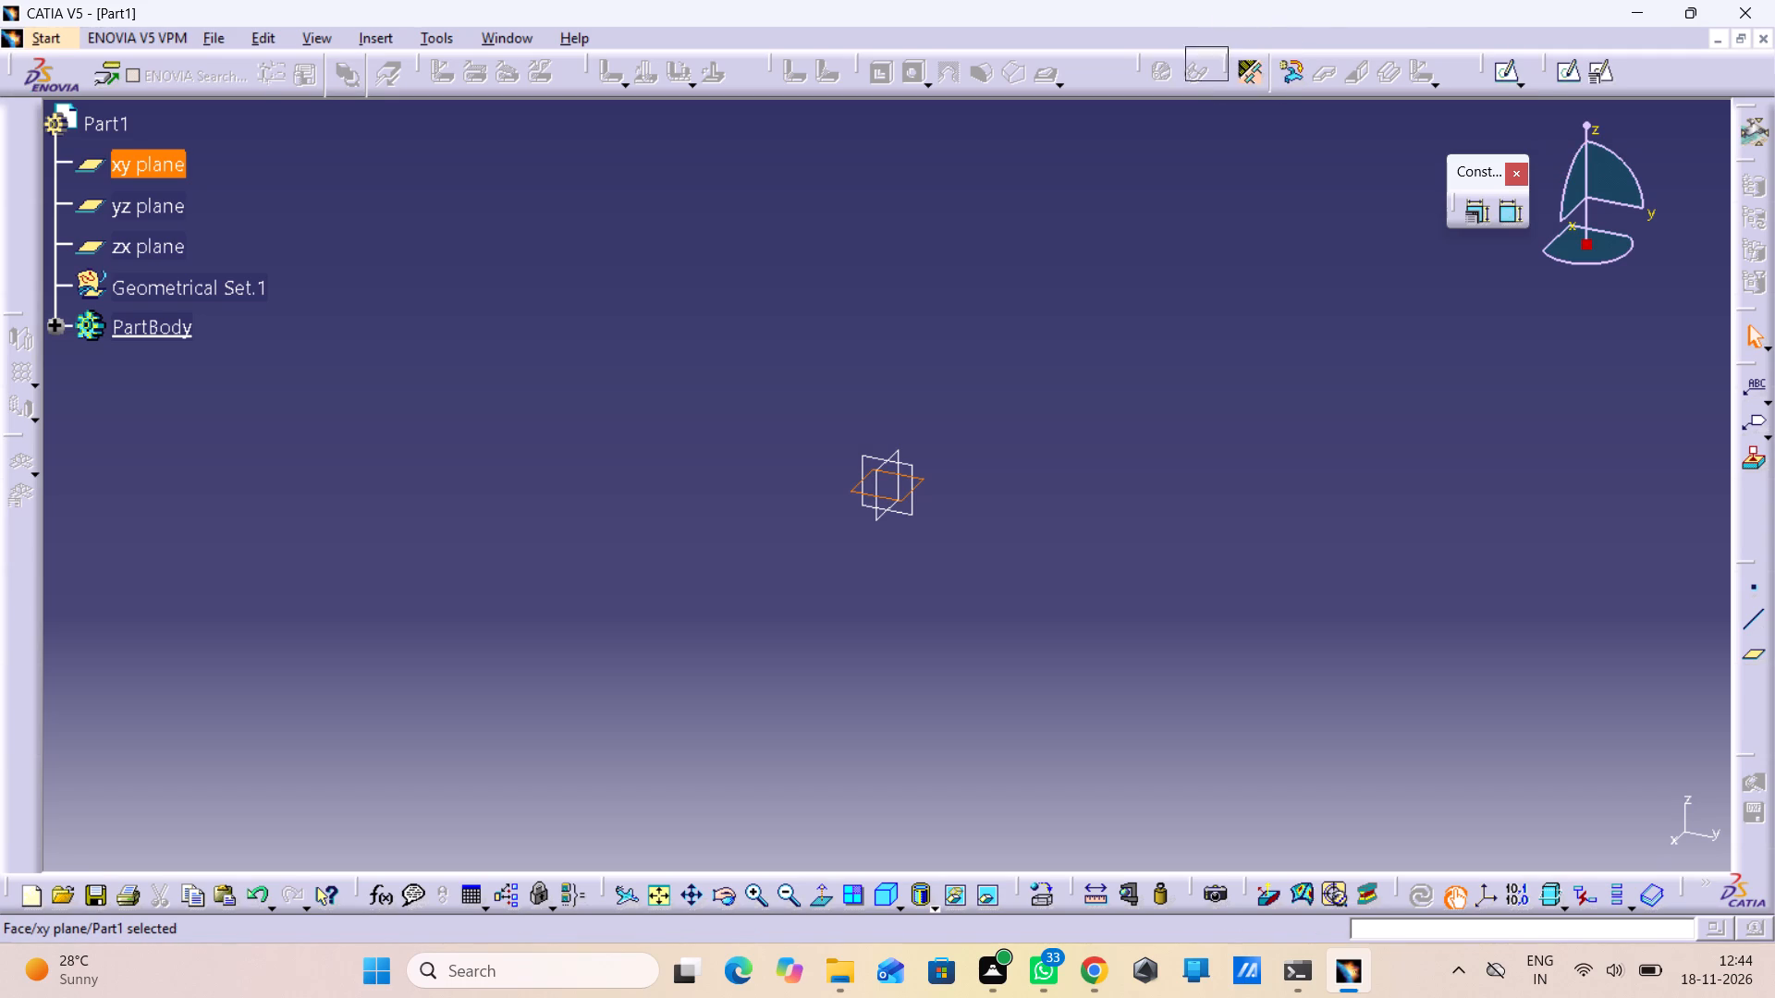
pyautogui.moveTo(1513, 120); pyautogui.dragTo(1759, 505)
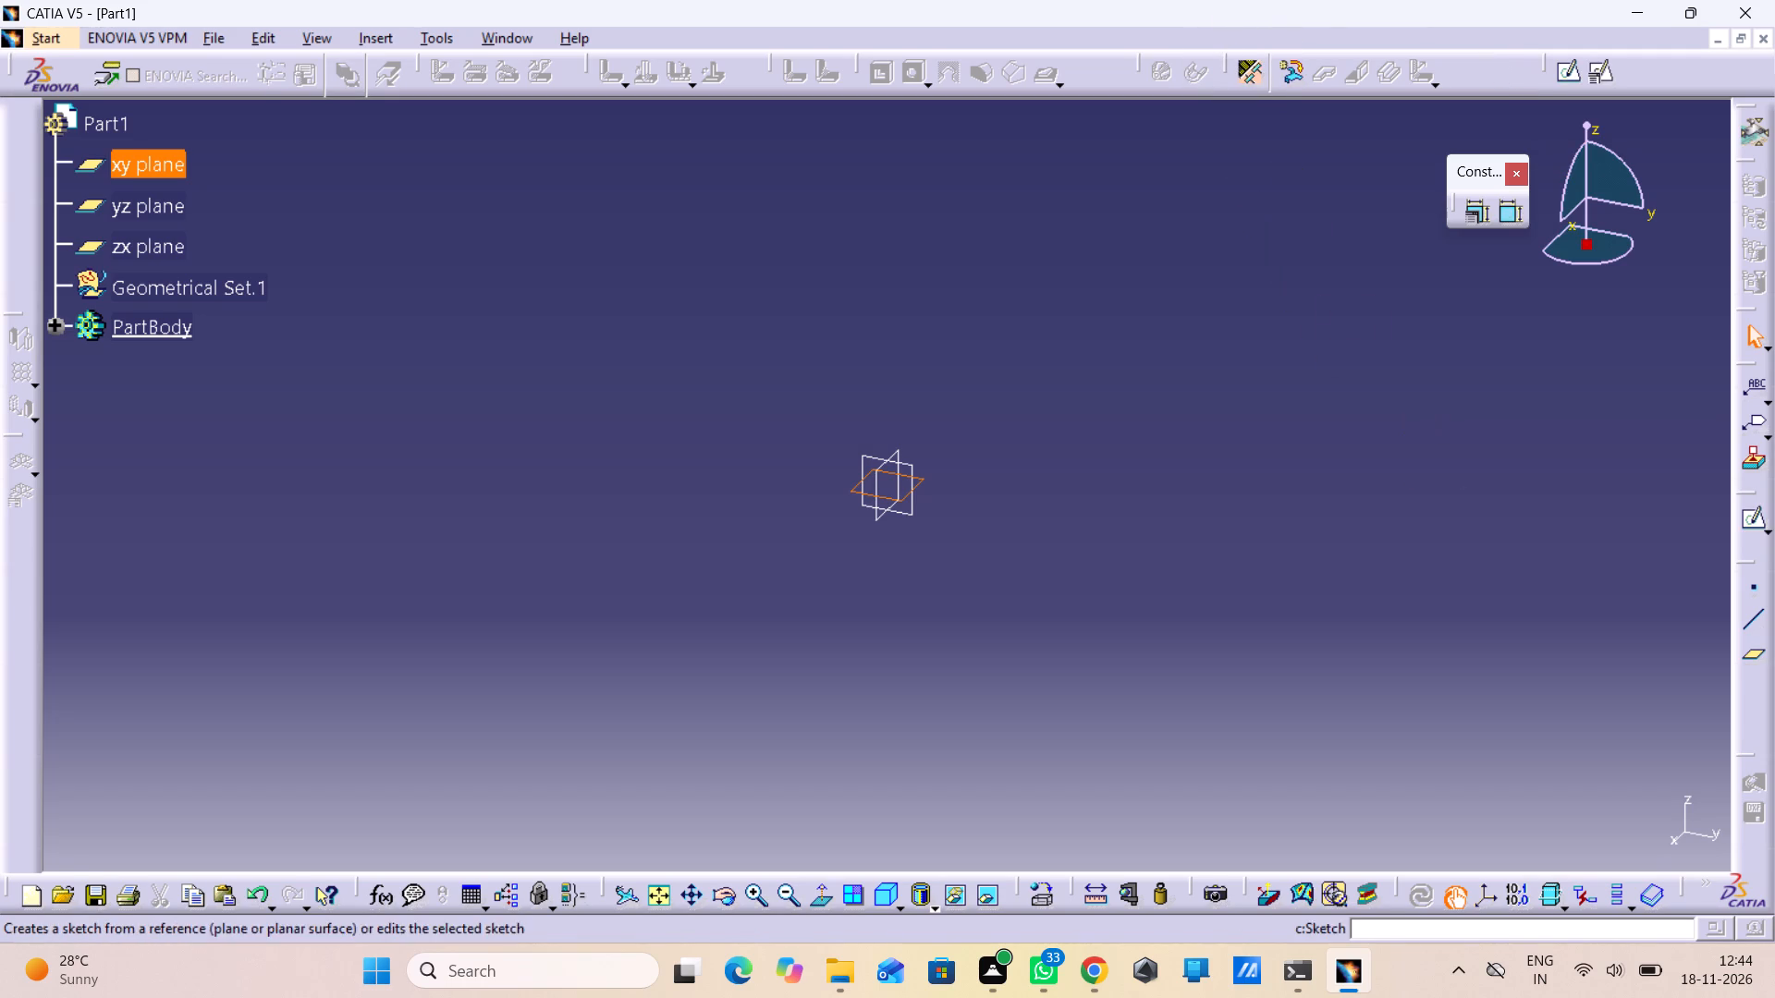
pyautogui.moveTo(1545, 63); pyautogui.dragTo(1449, 50)
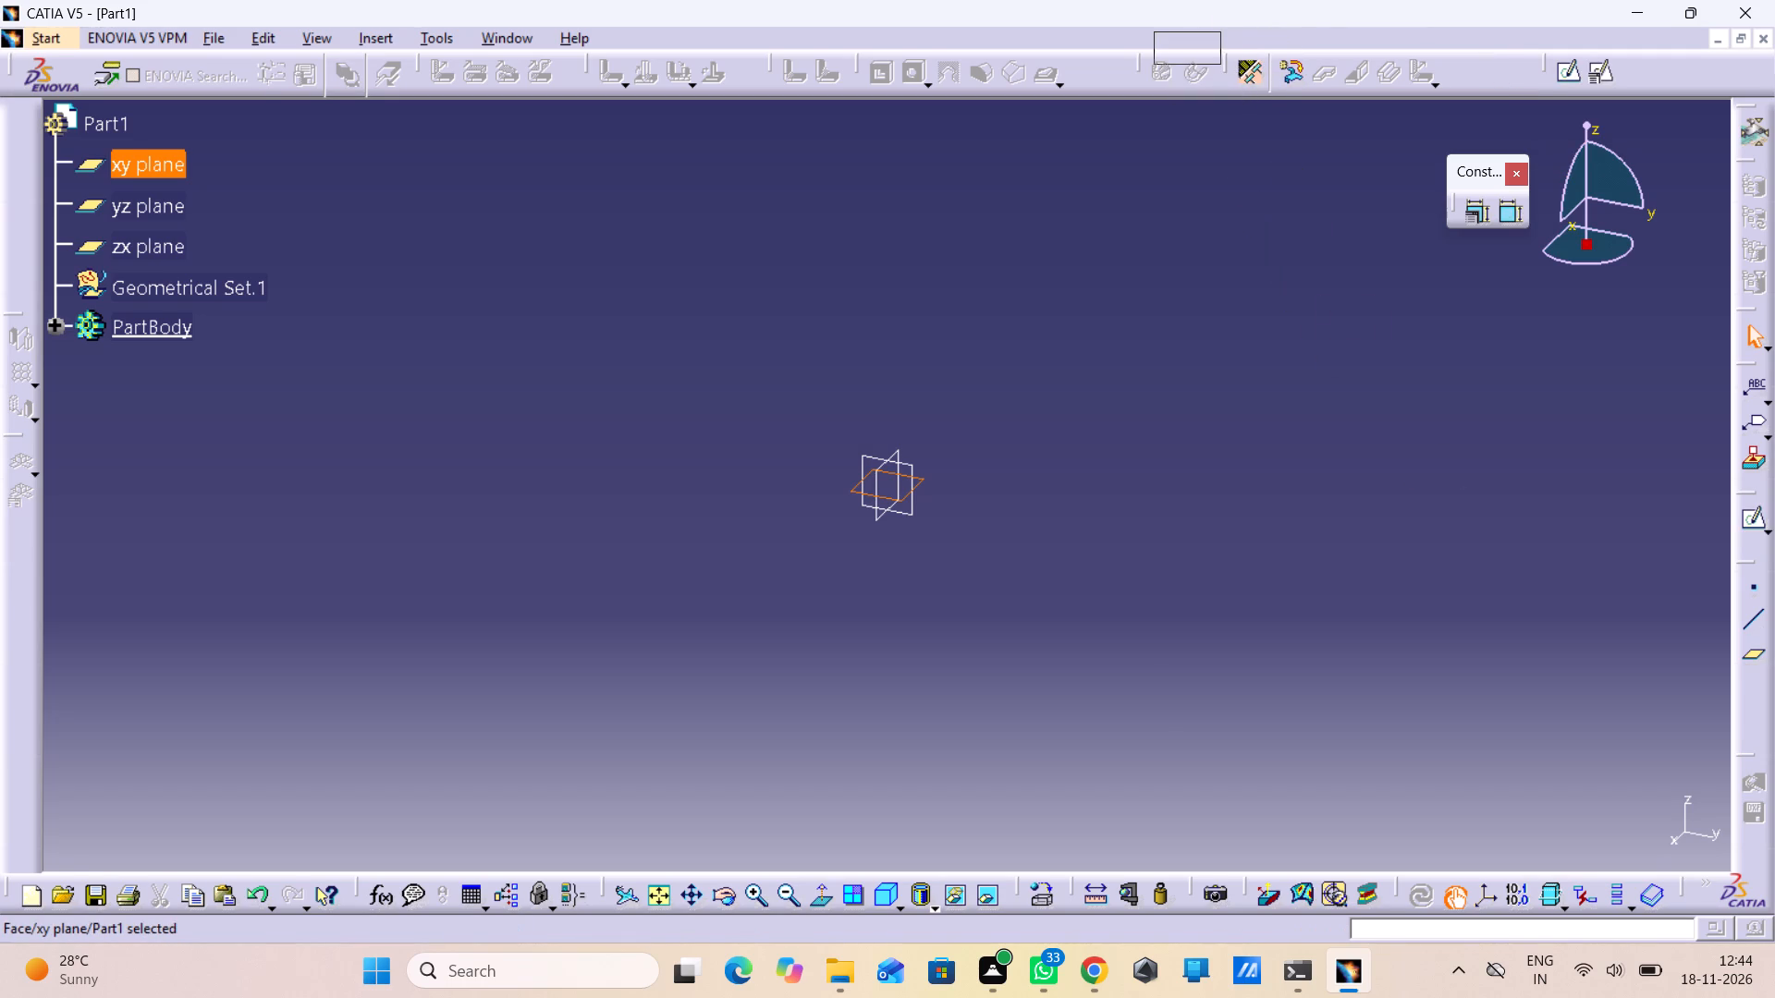
pyautogui.moveTo(1449, 50); pyautogui.dragTo(1442, 74)
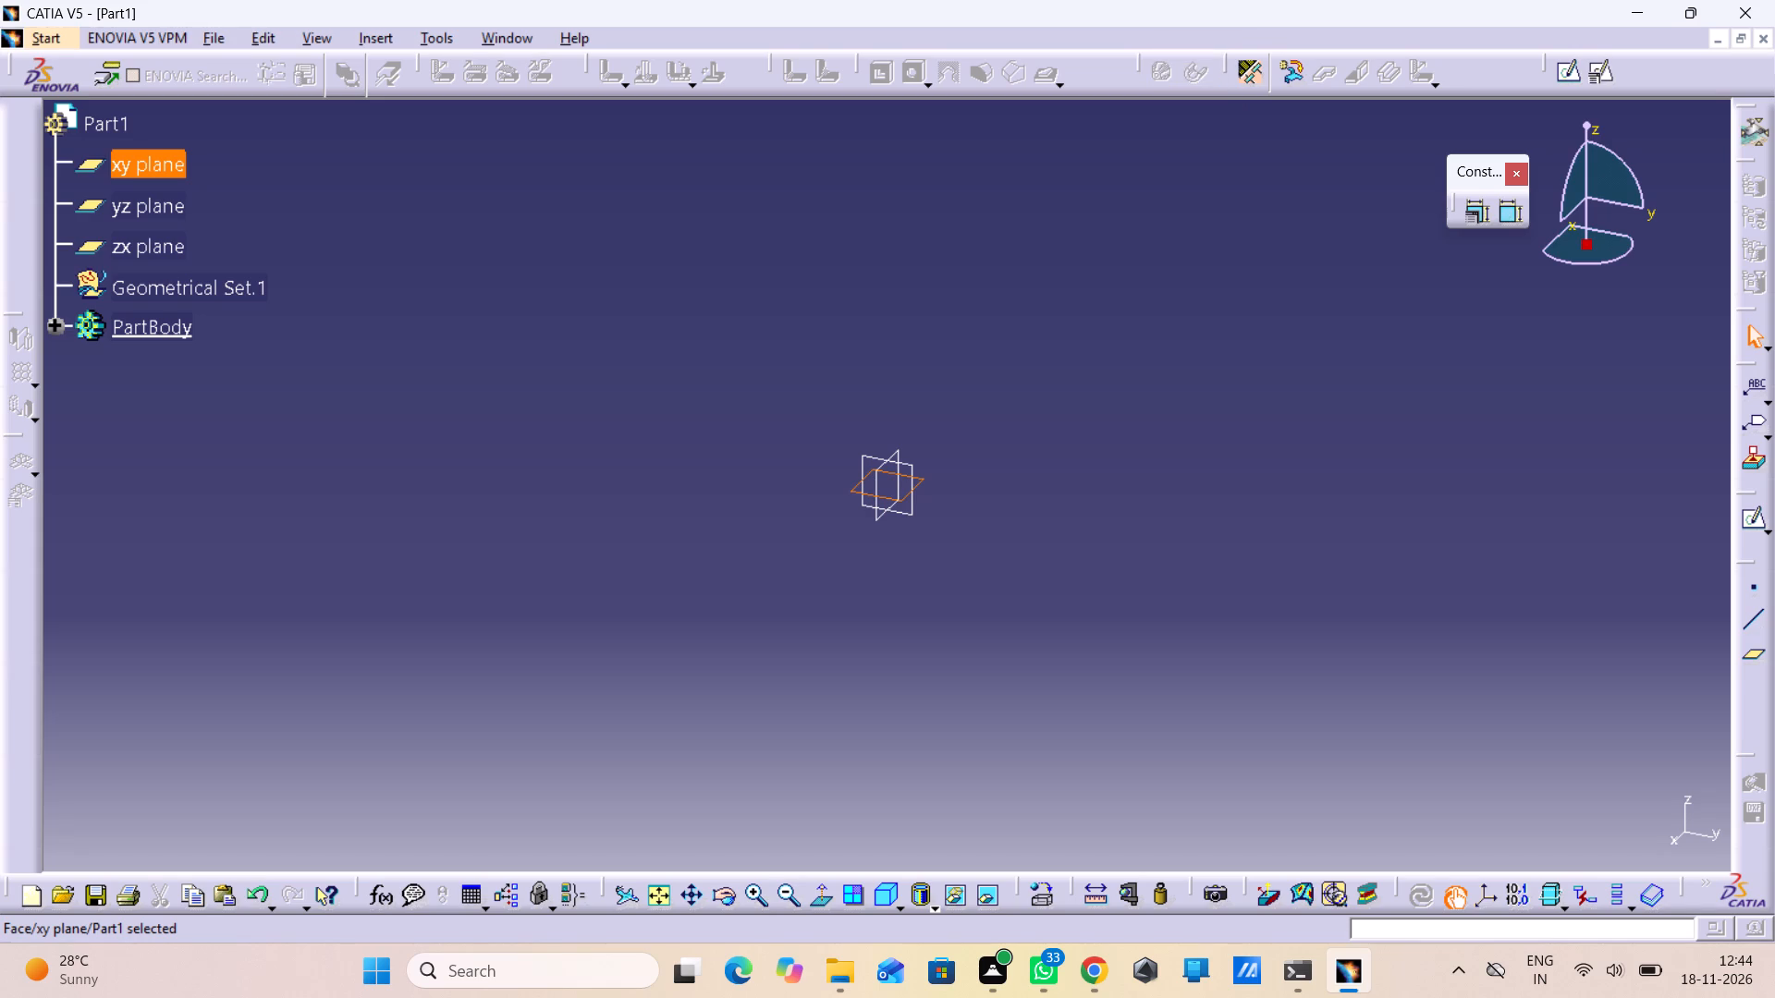
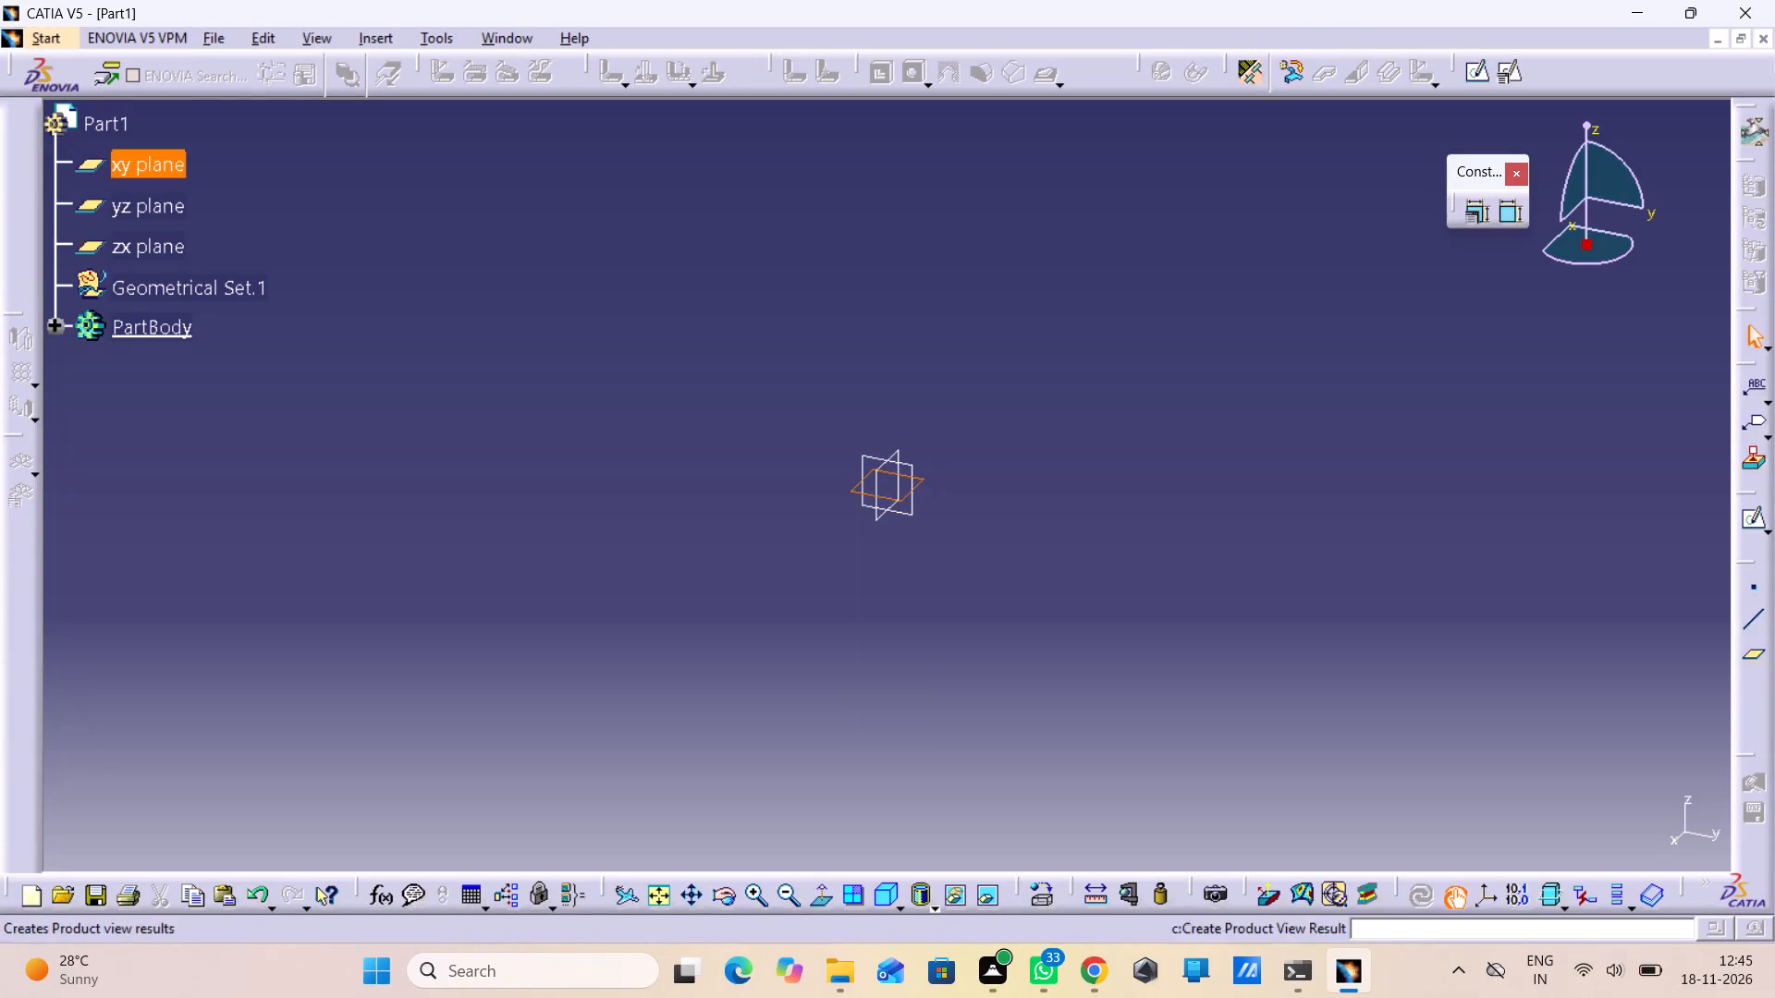
# Create a positioned sketch on the xy plane with implicit origin and orientation, with the axes swapped and V reversed.
pyautogui.click(1502, 78)
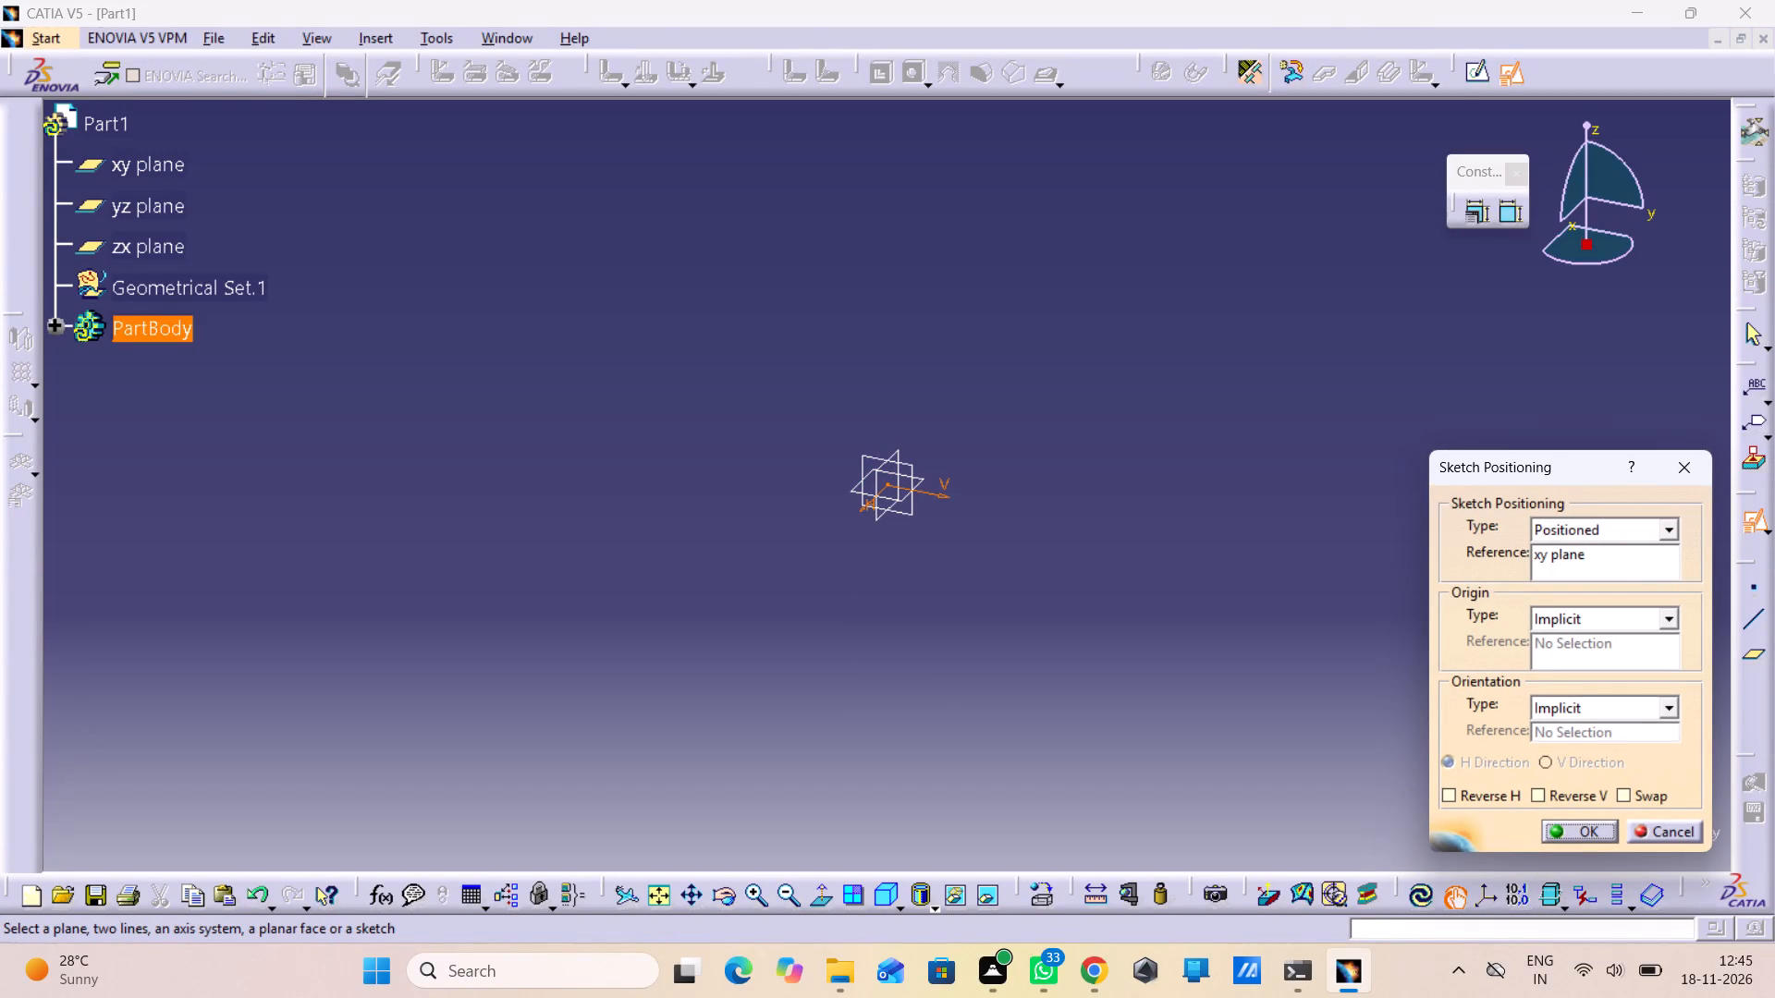
pyautogui.click(1622, 796)
pyautogui.click(1542, 794)
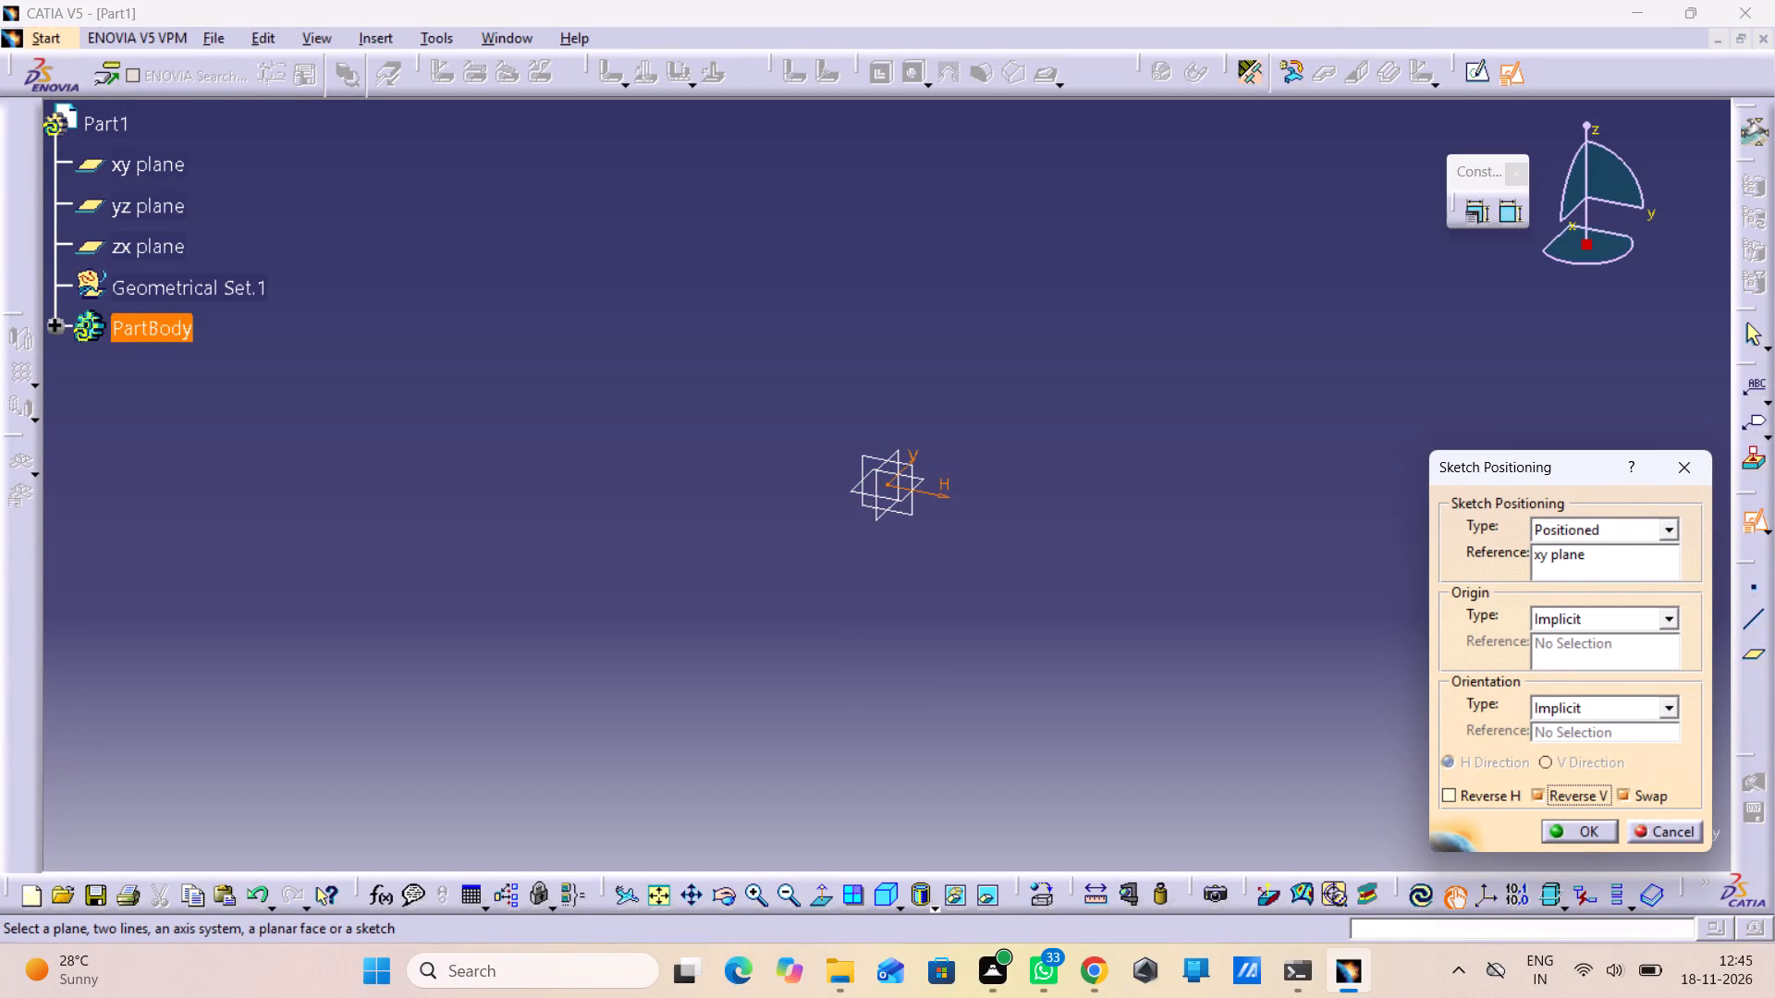
pyautogui.click(1575, 832)
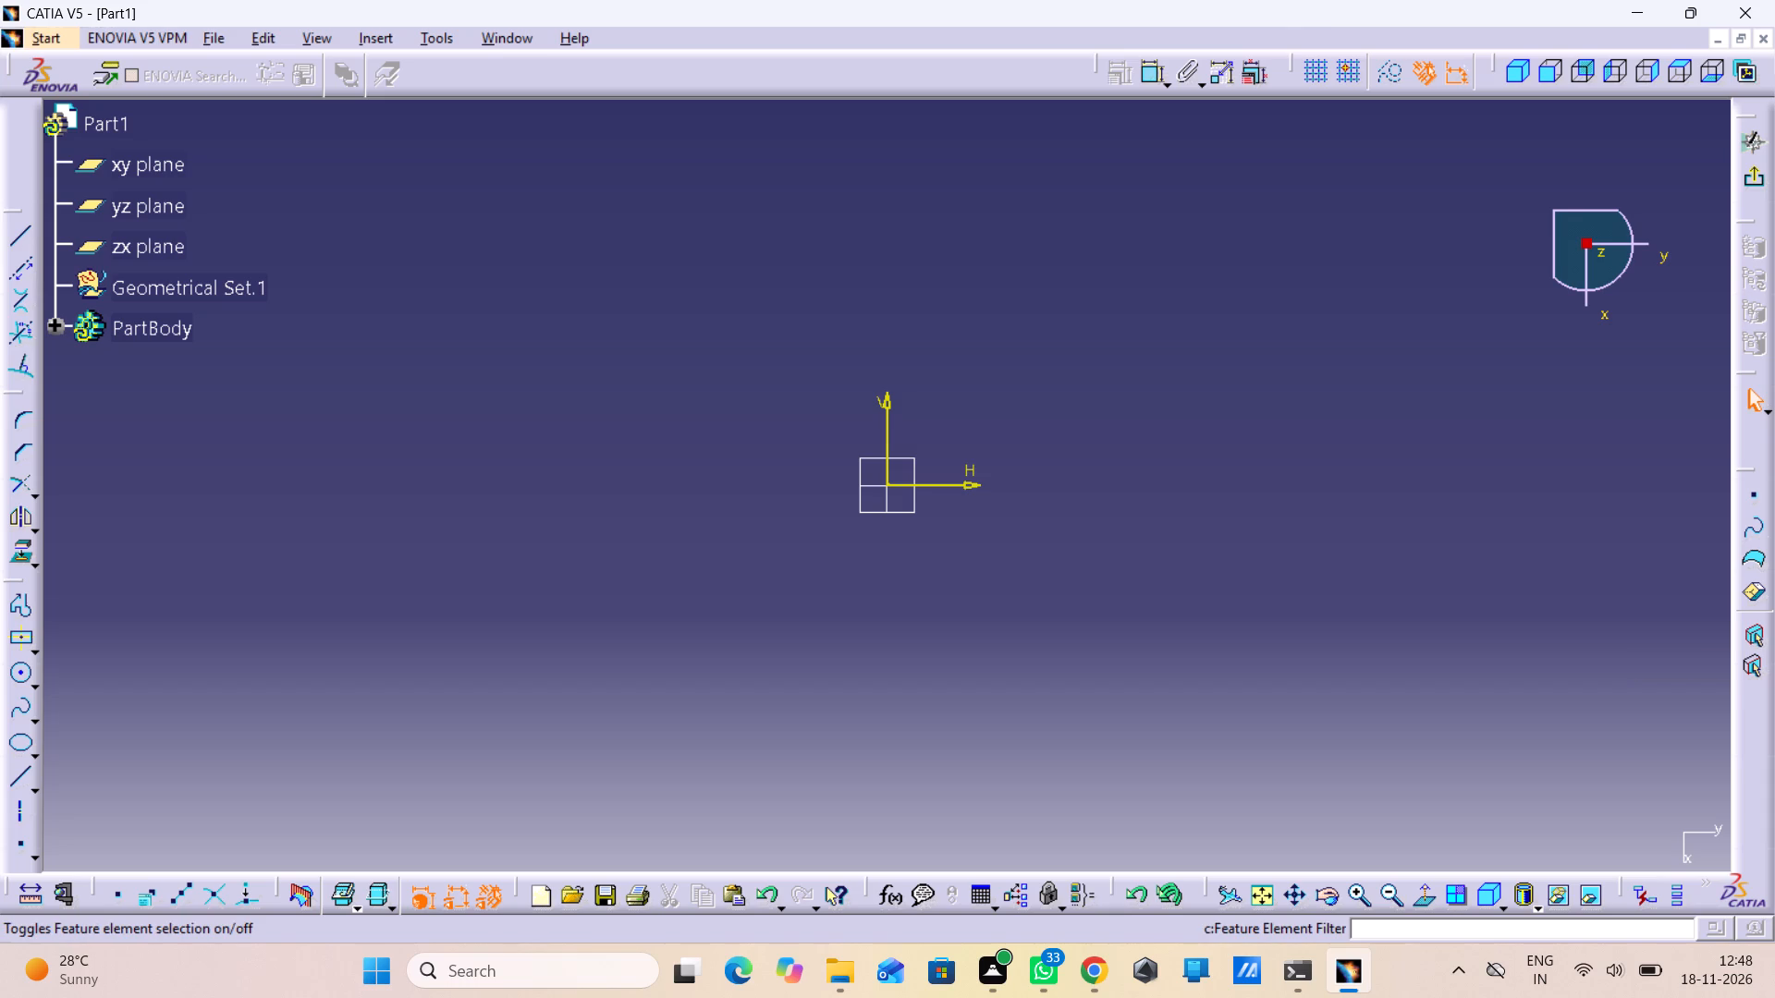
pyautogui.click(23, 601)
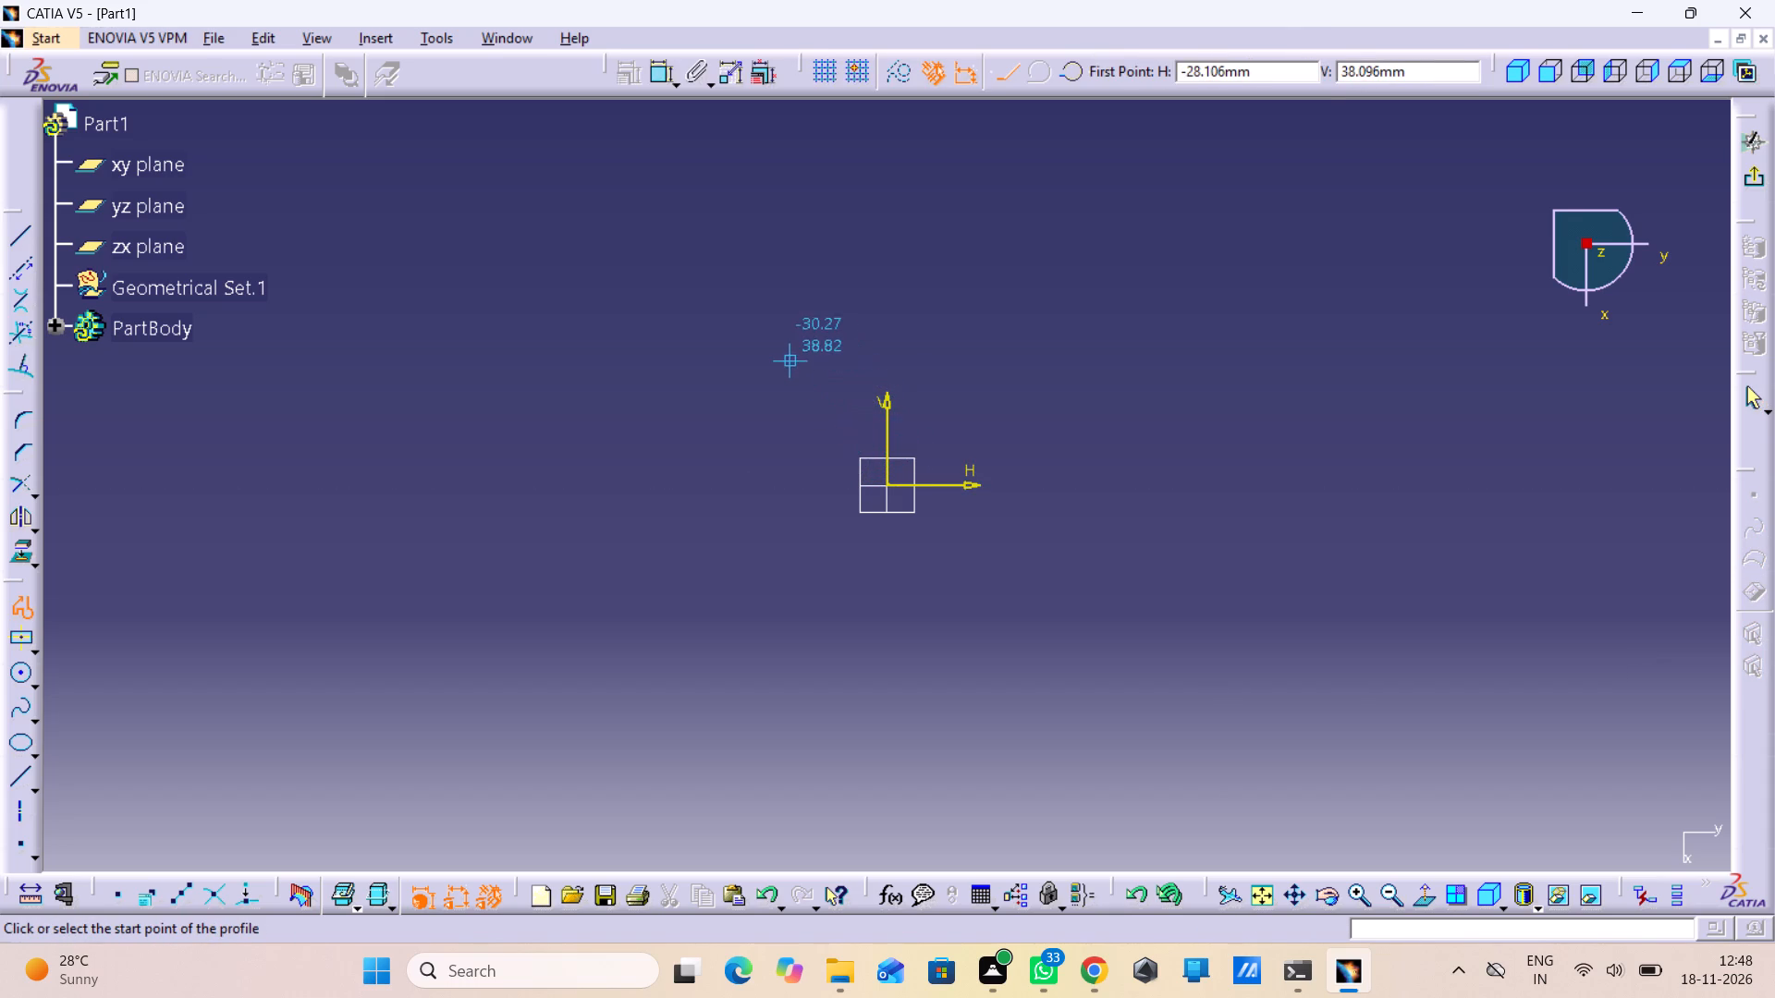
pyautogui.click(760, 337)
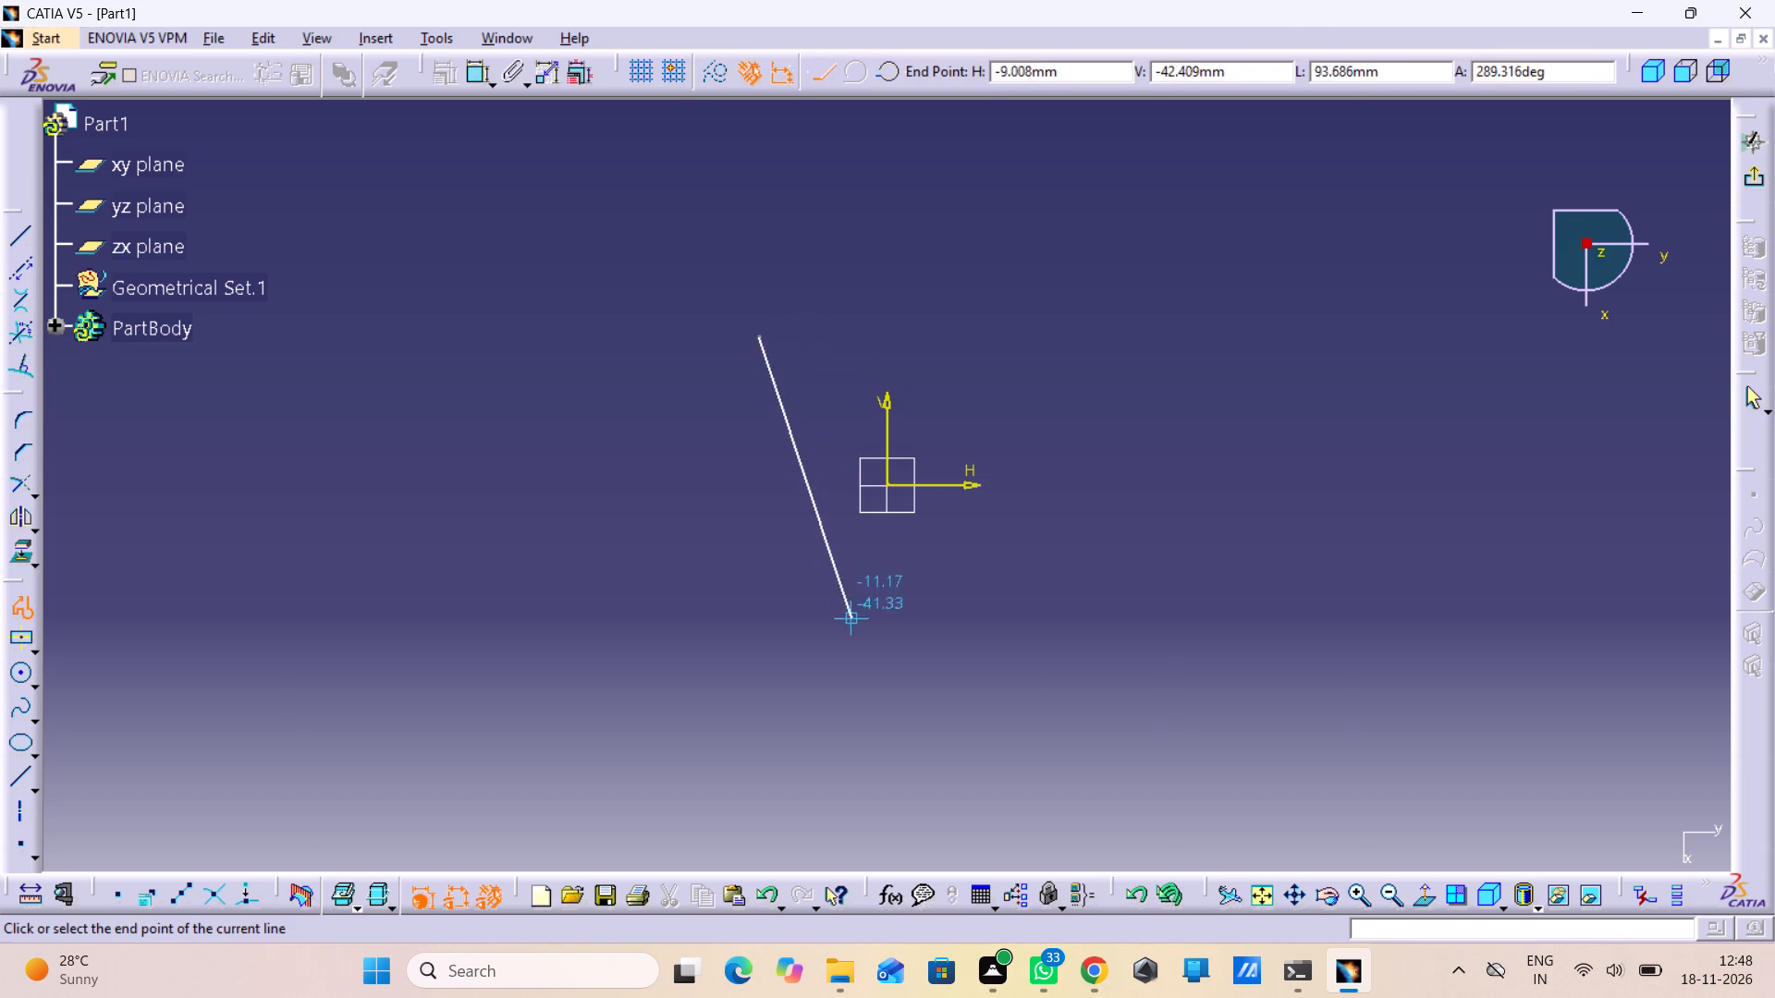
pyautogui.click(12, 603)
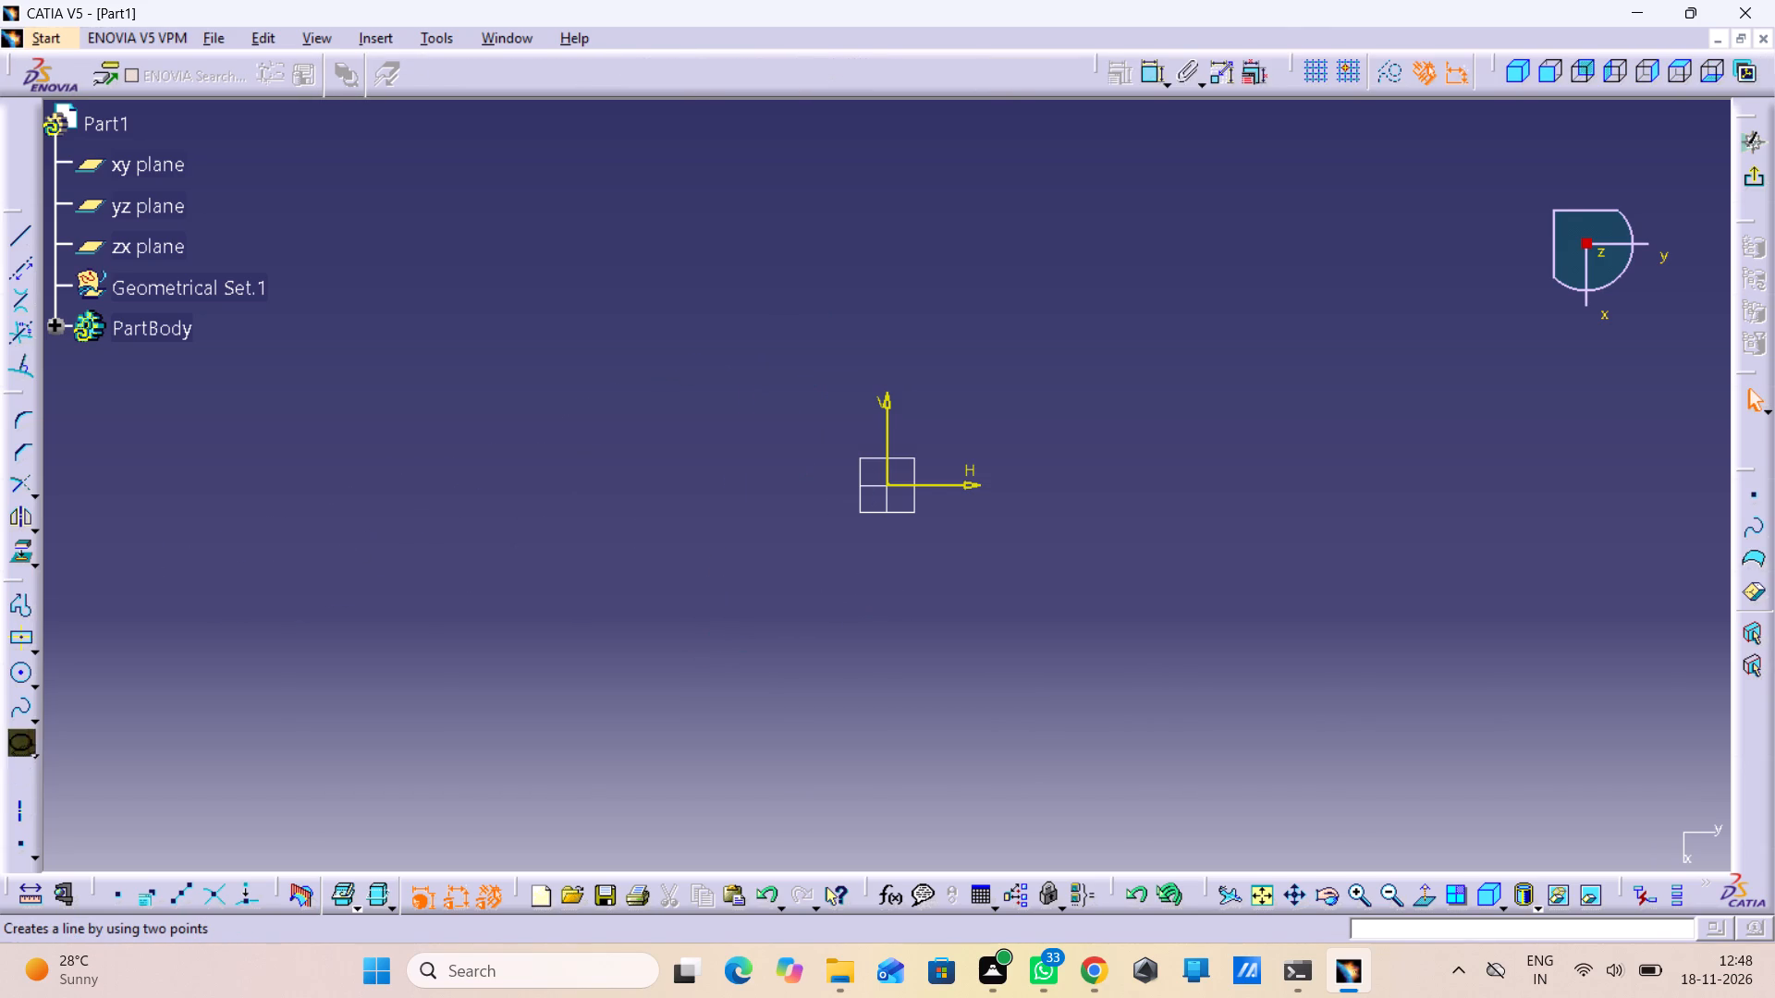
# Sketch a two-point rectangle around the sketch origin, wider along H than along V, and leave it deselected.
pyautogui.click(31, 651)
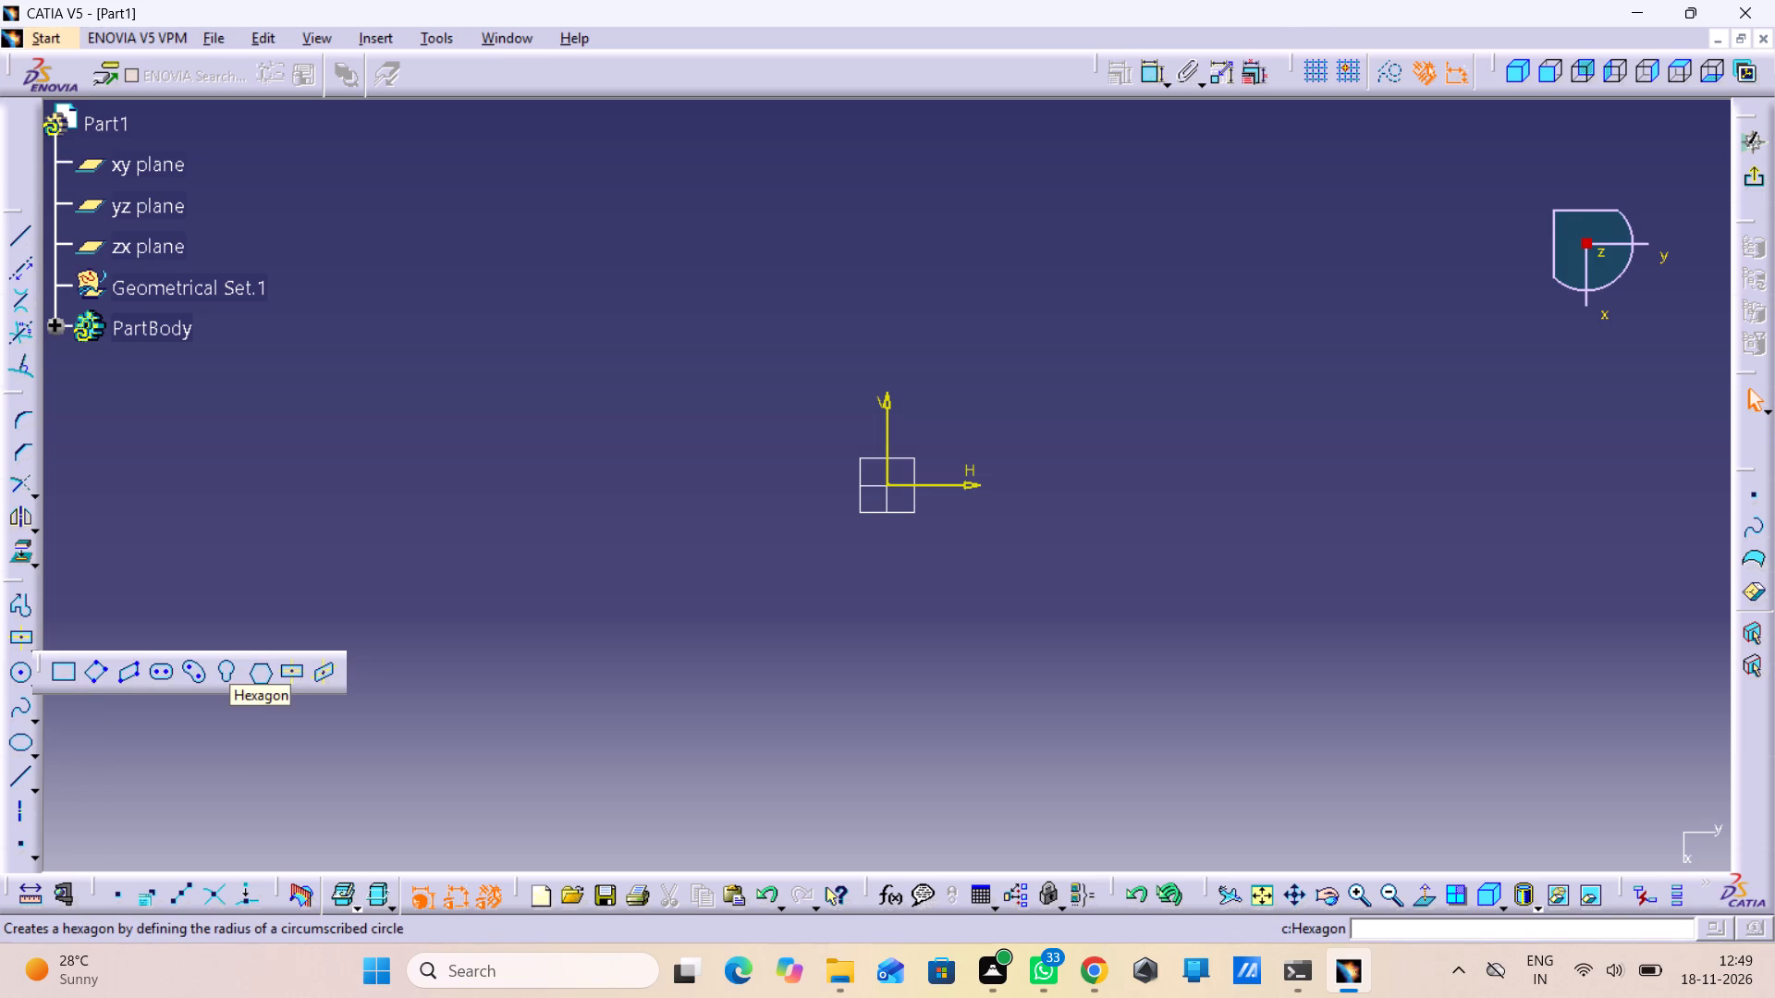
pyautogui.click(74, 668)
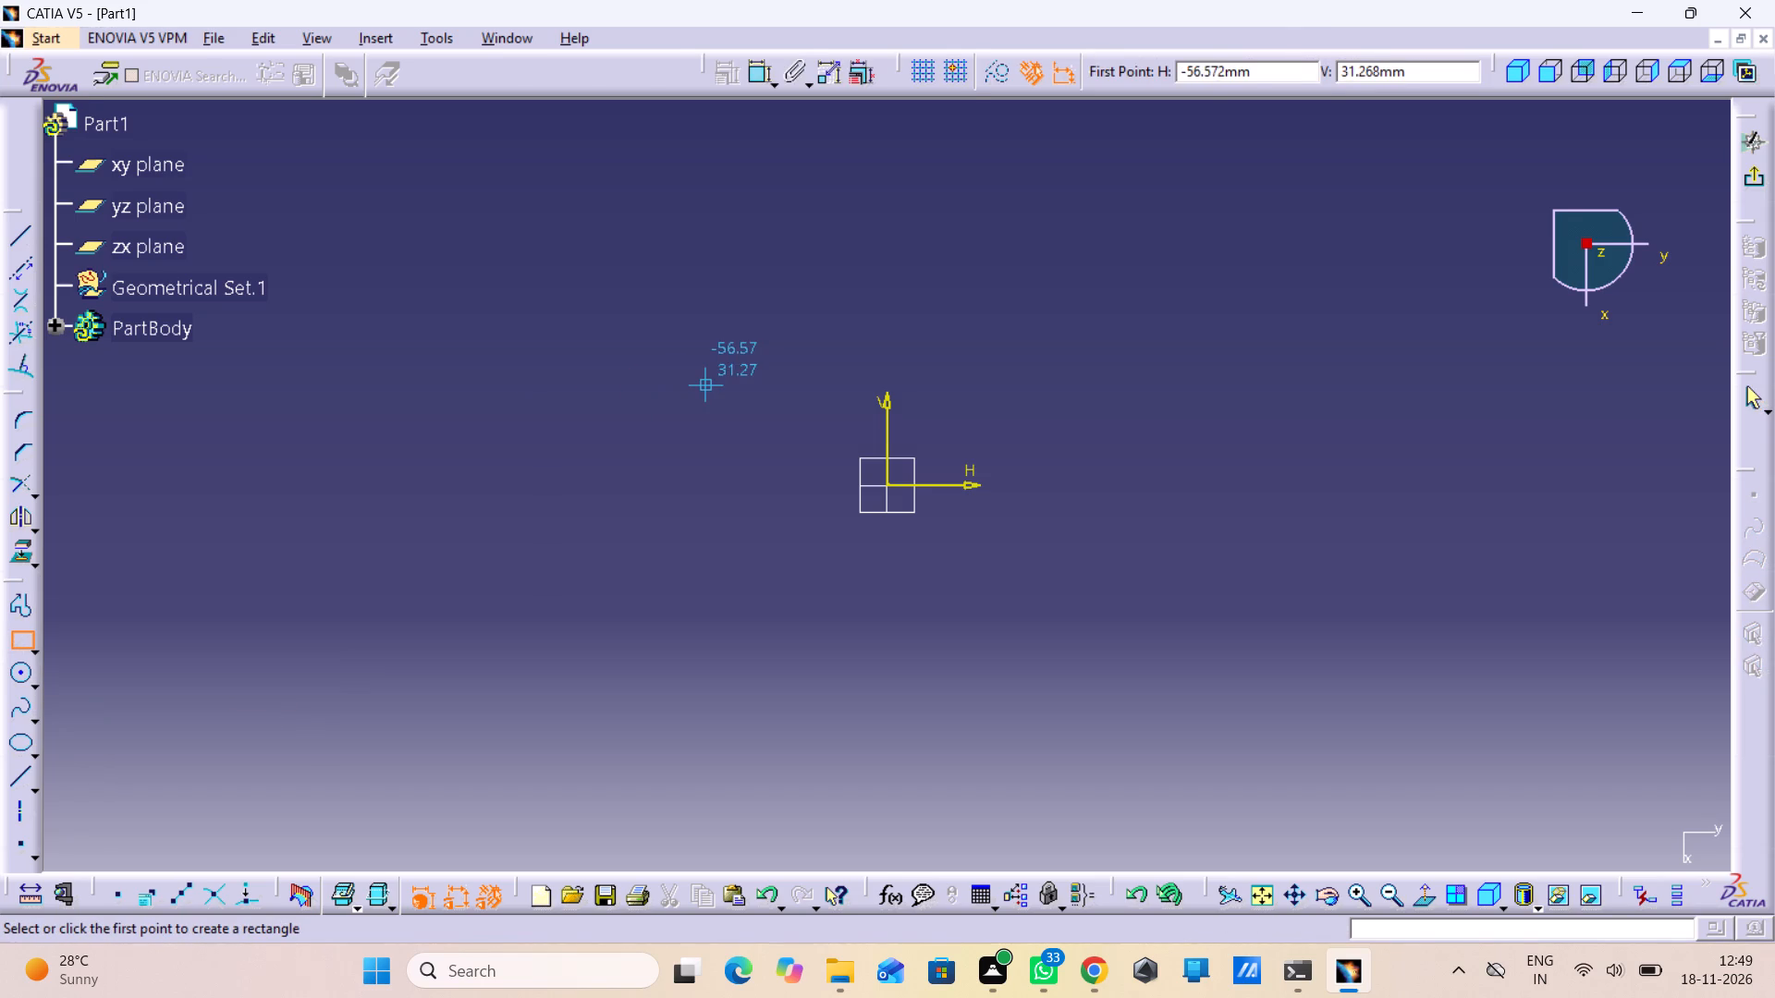
pyautogui.click(718, 370)
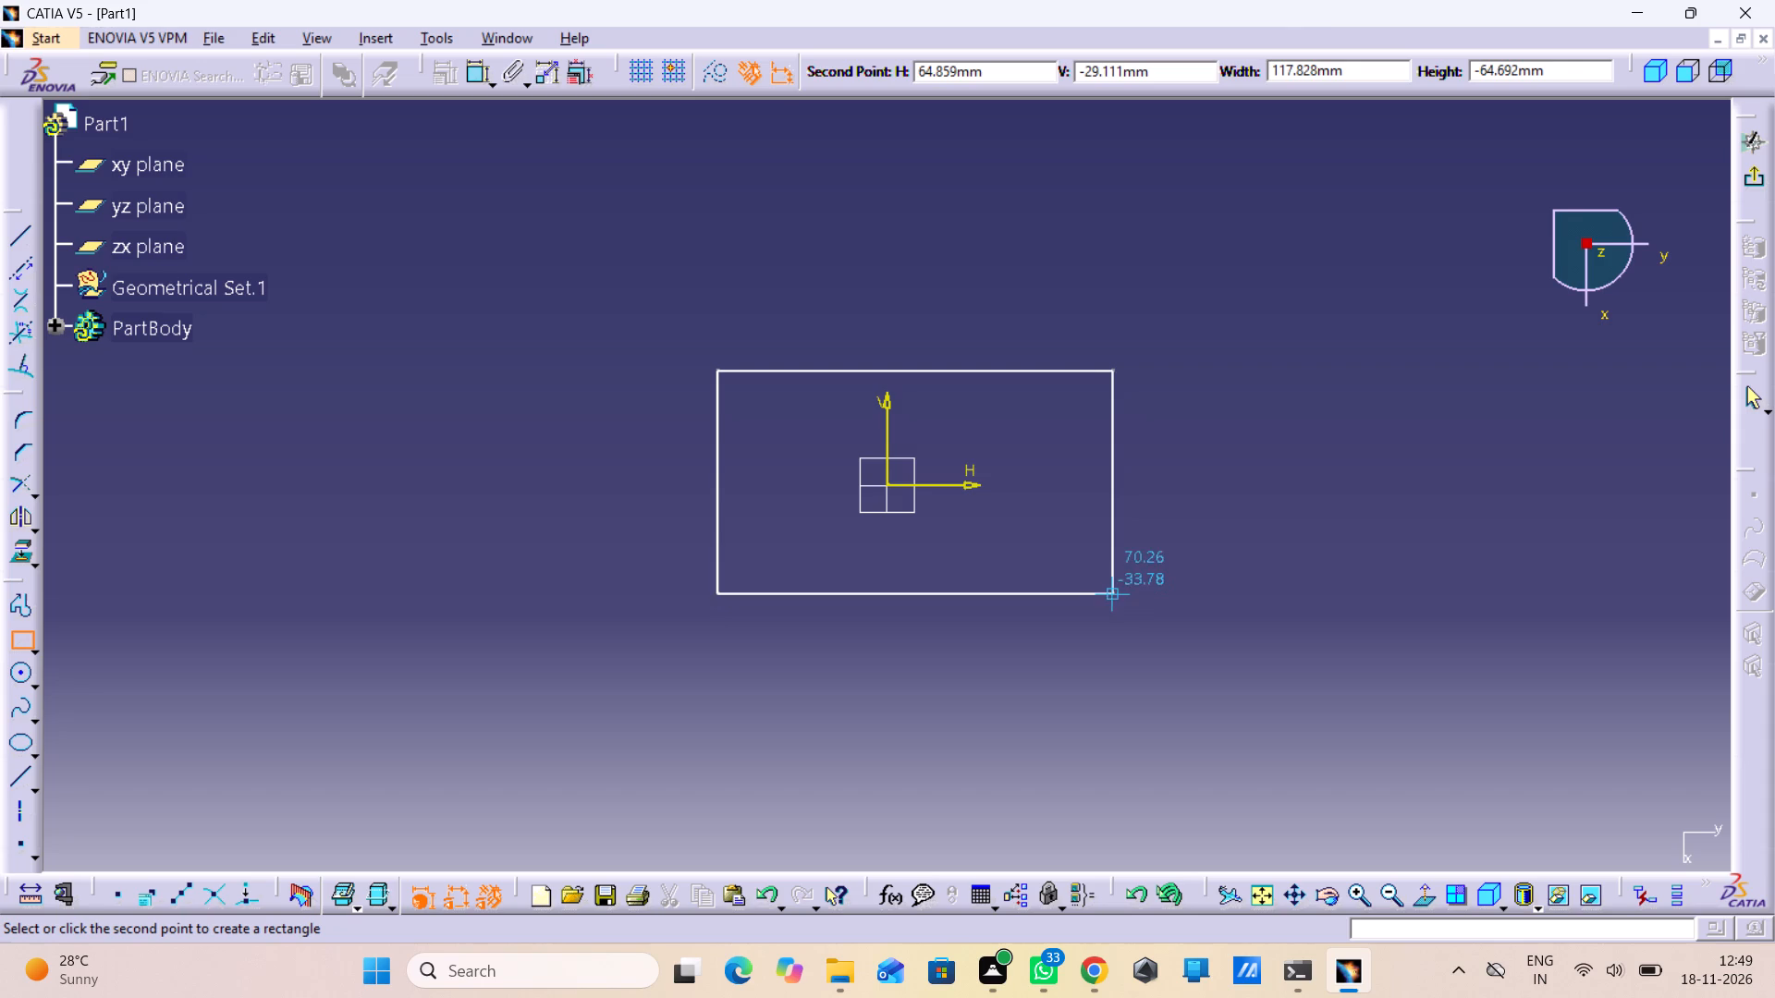
pyautogui.click(1071, 566)
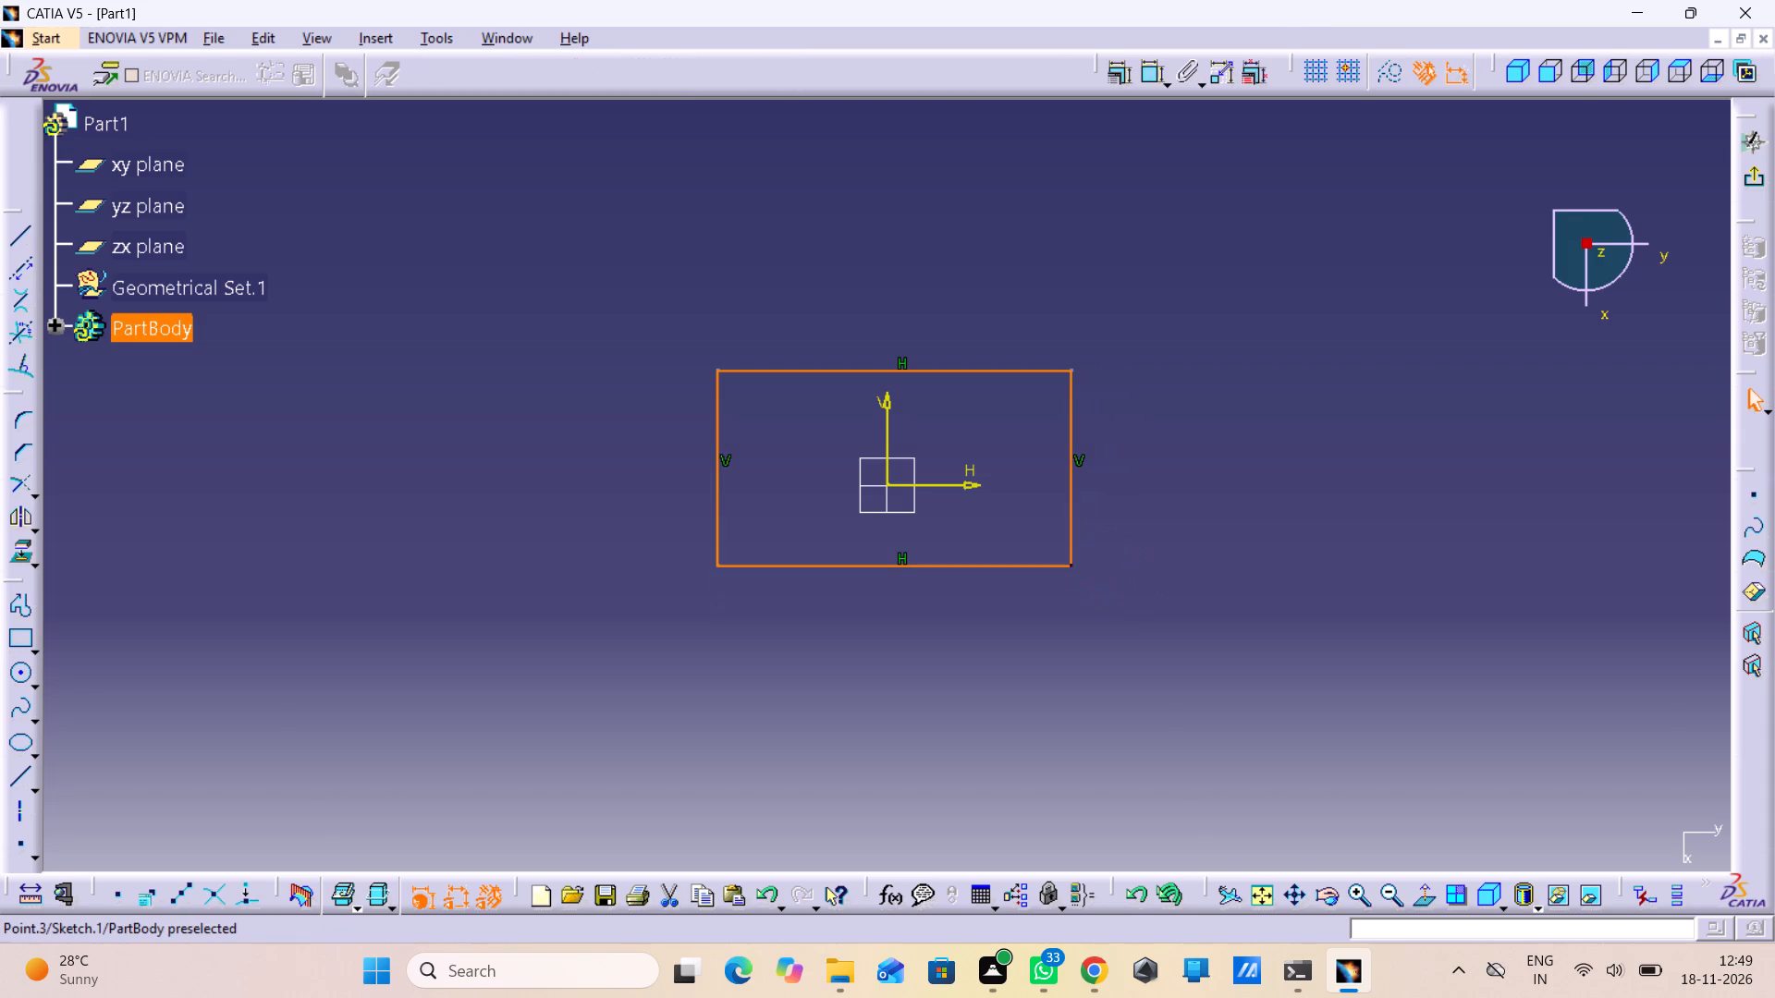
pyautogui.click(1206, 702)
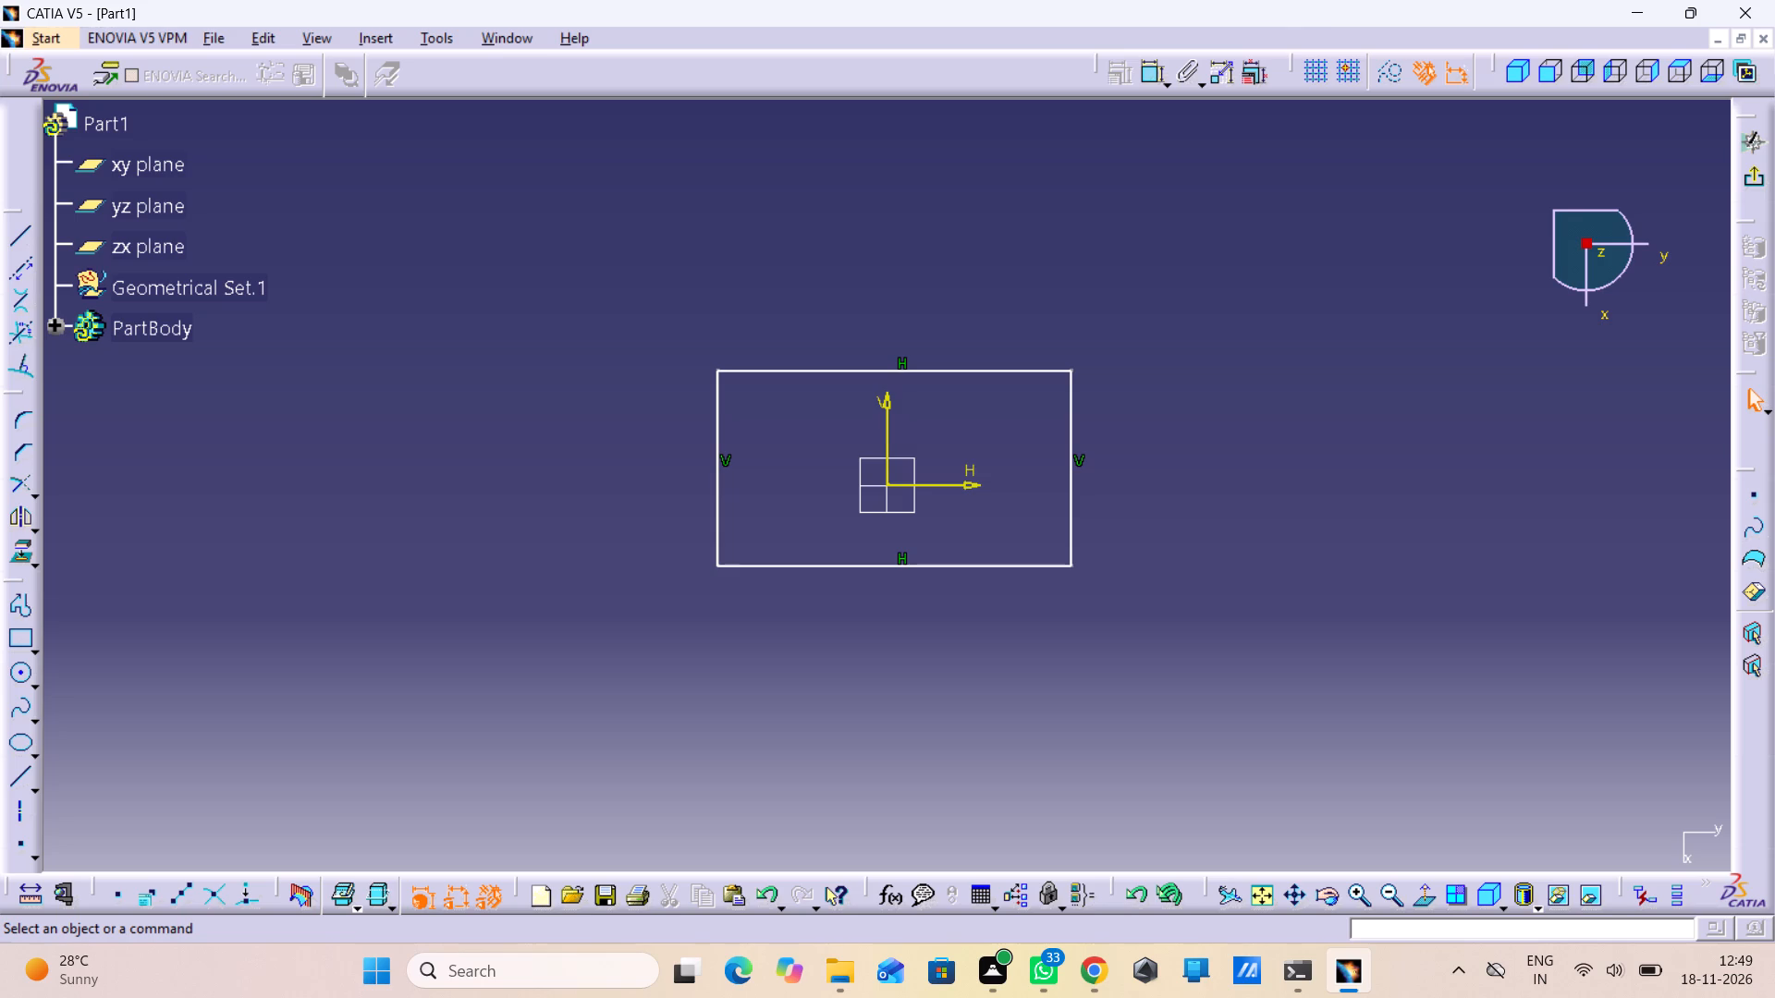
pyautogui.click(1220, 683)
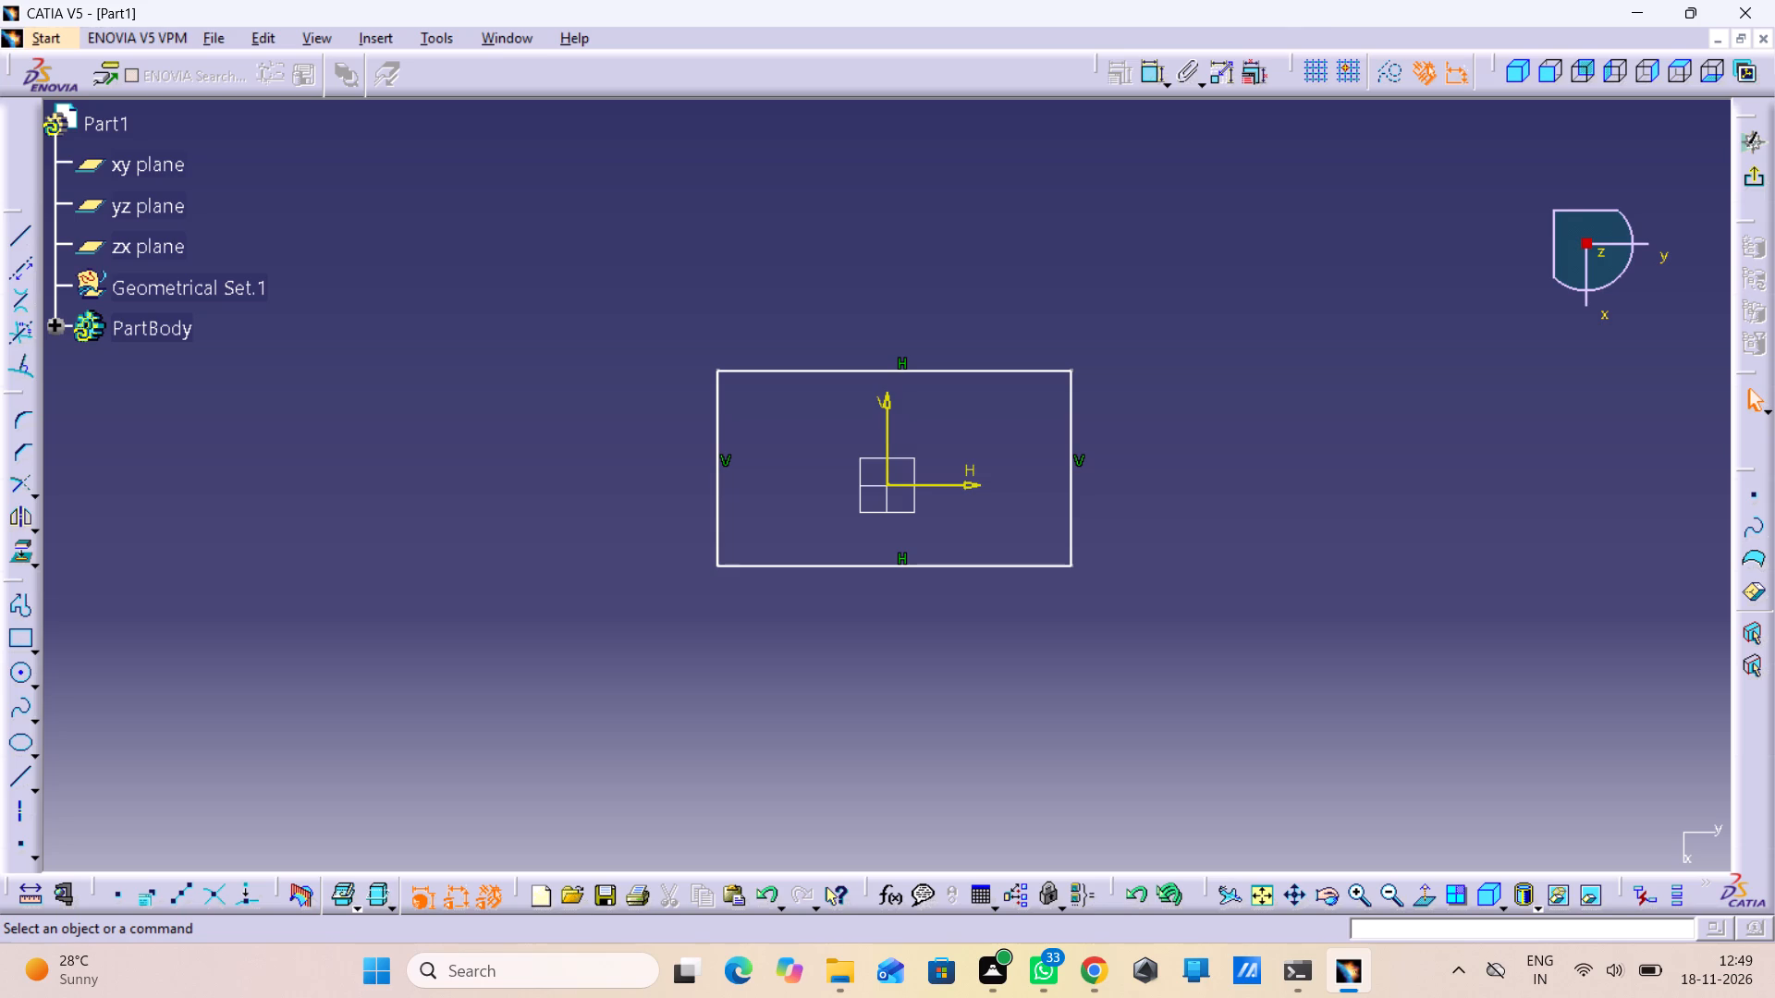
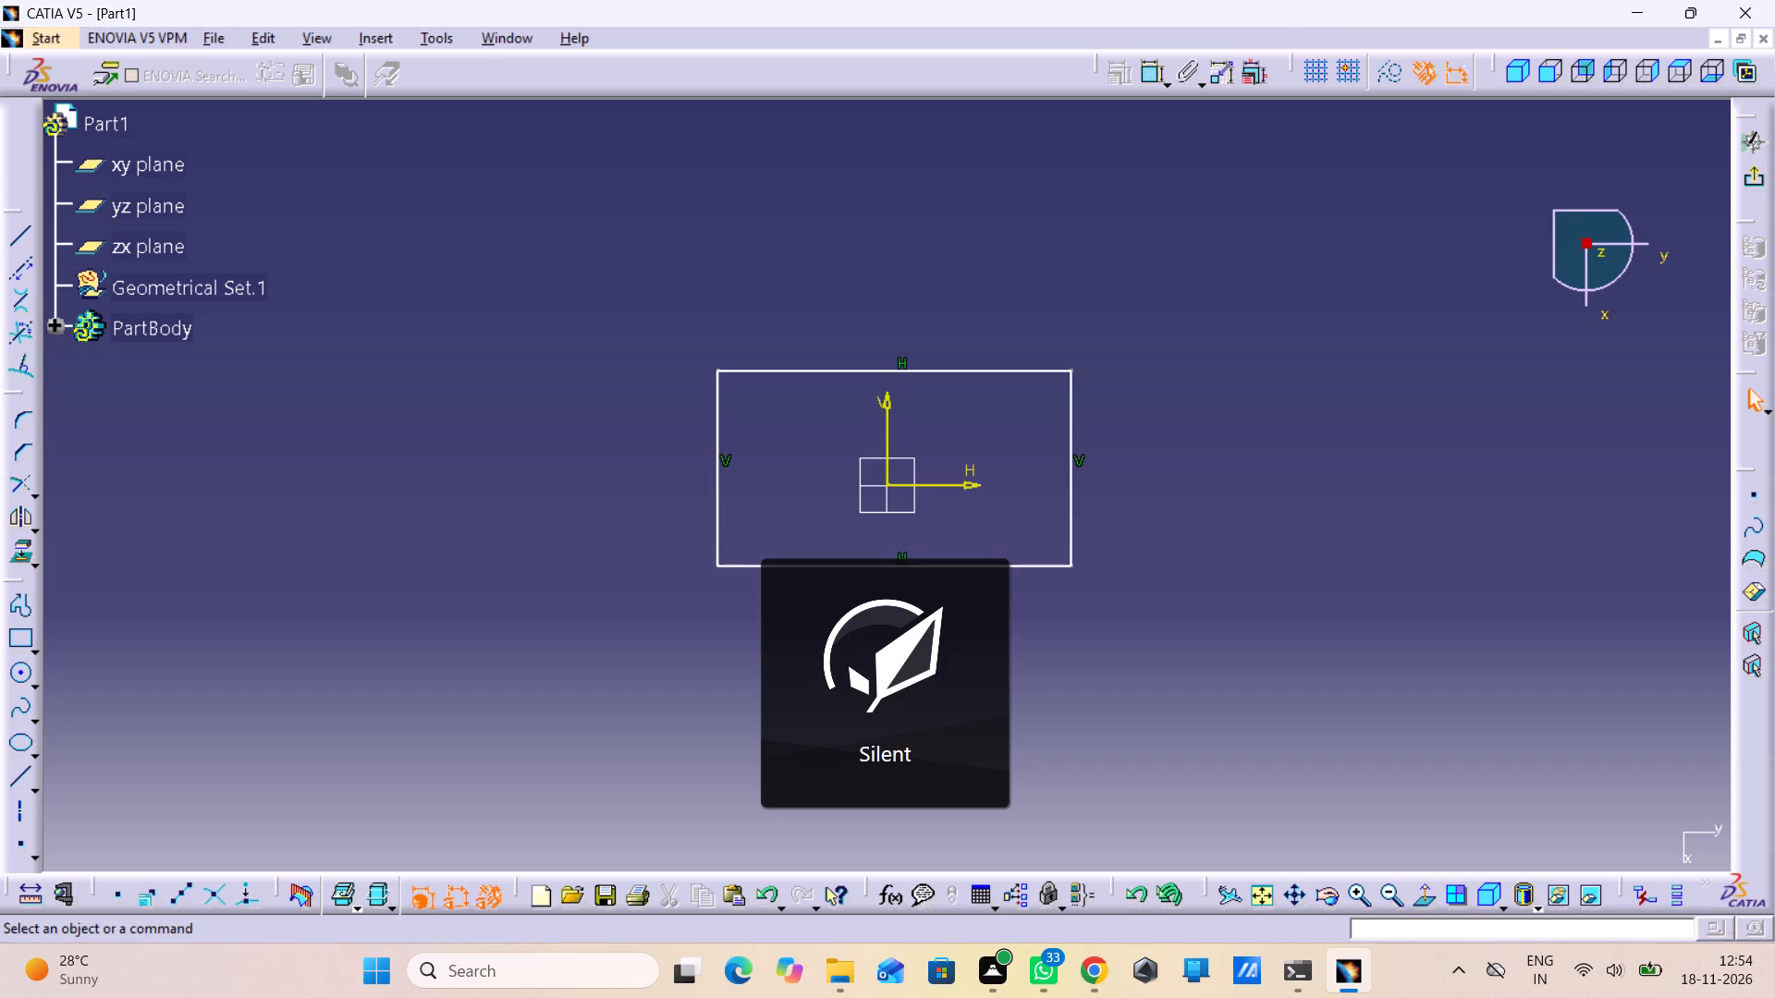
# Dismiss the Armoury Crate power-saving notification.
pyautogui.click(1609, 263)
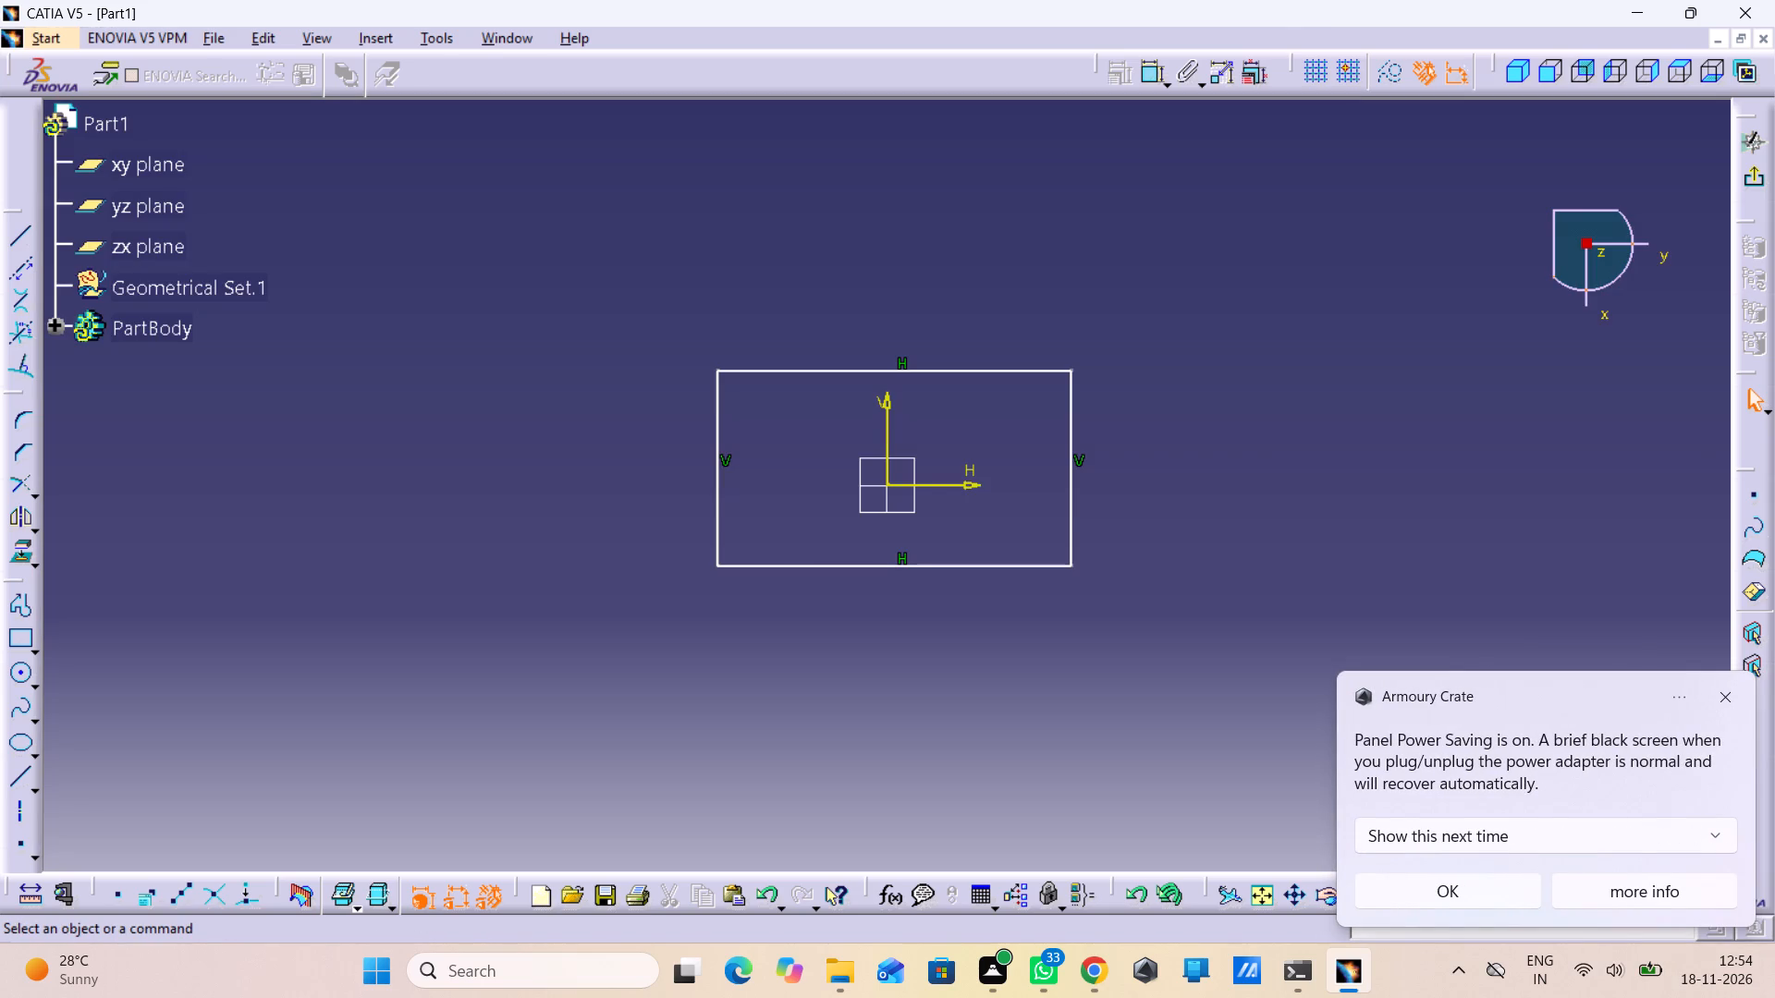
pyautogui.click(1720, 688)
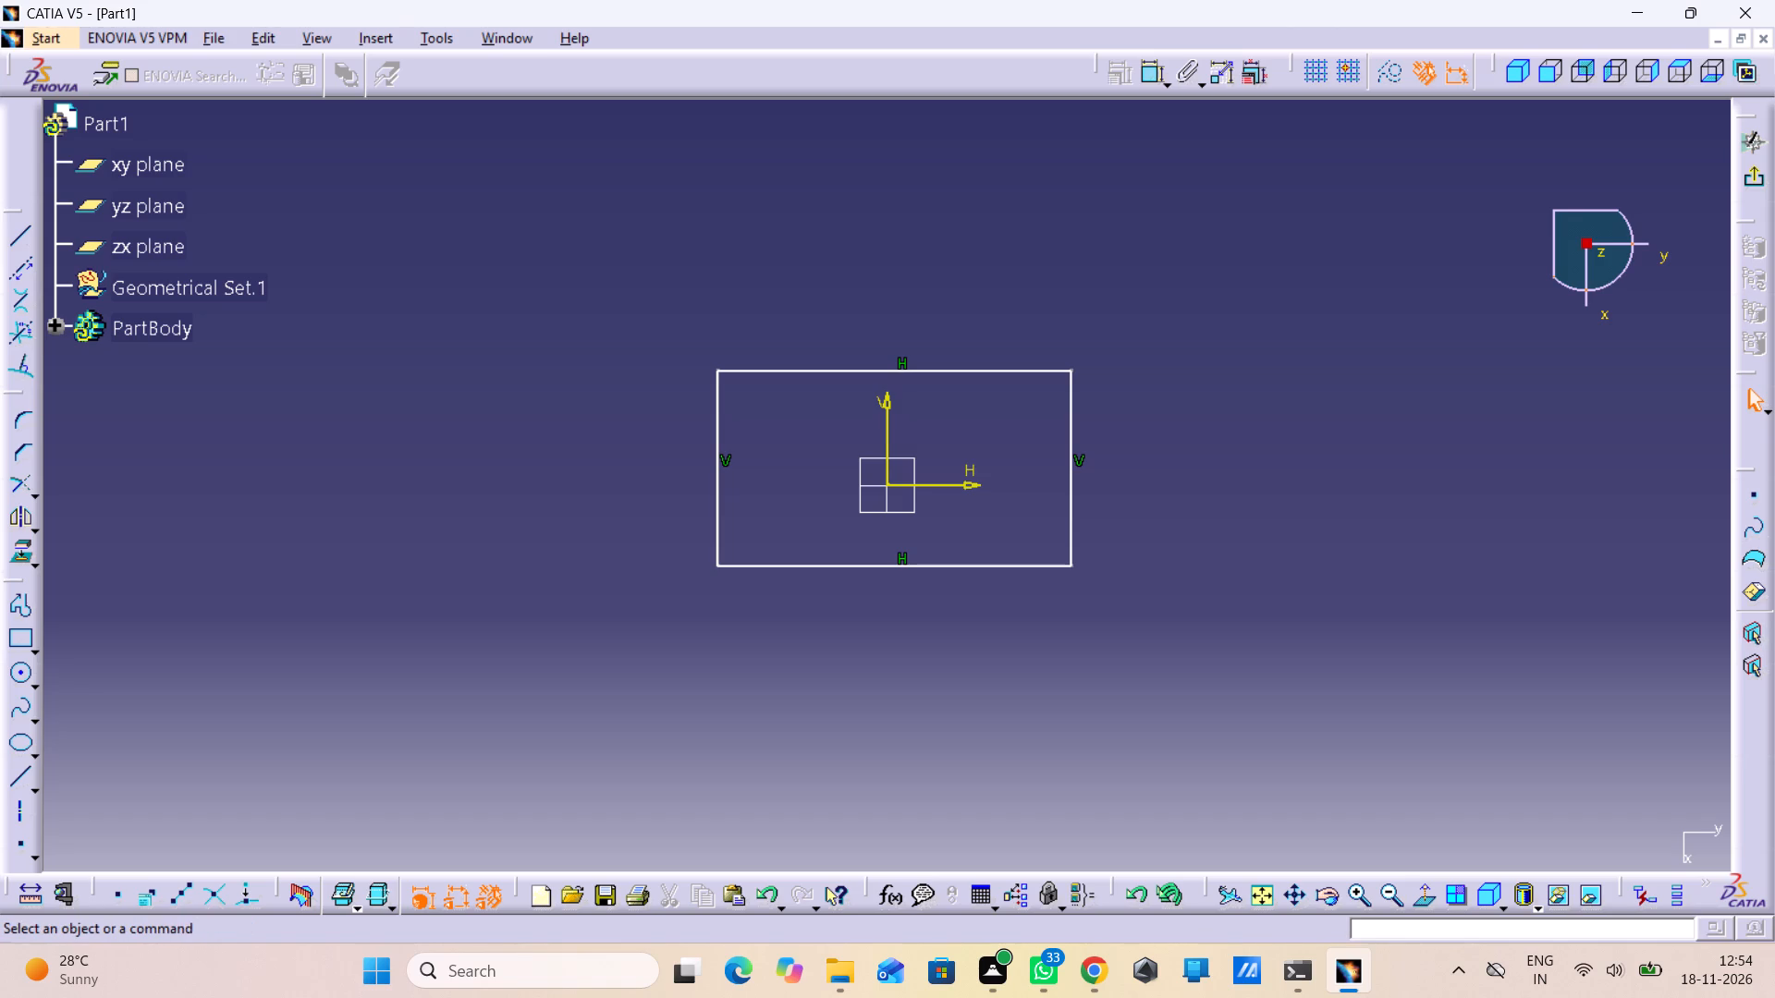
# Dimension the rectangle's length along H and its height along V, placing both dimensions outside the profile.
pyautogui.doubleClick(1146, 75)
pyautogui.click(979, 371)
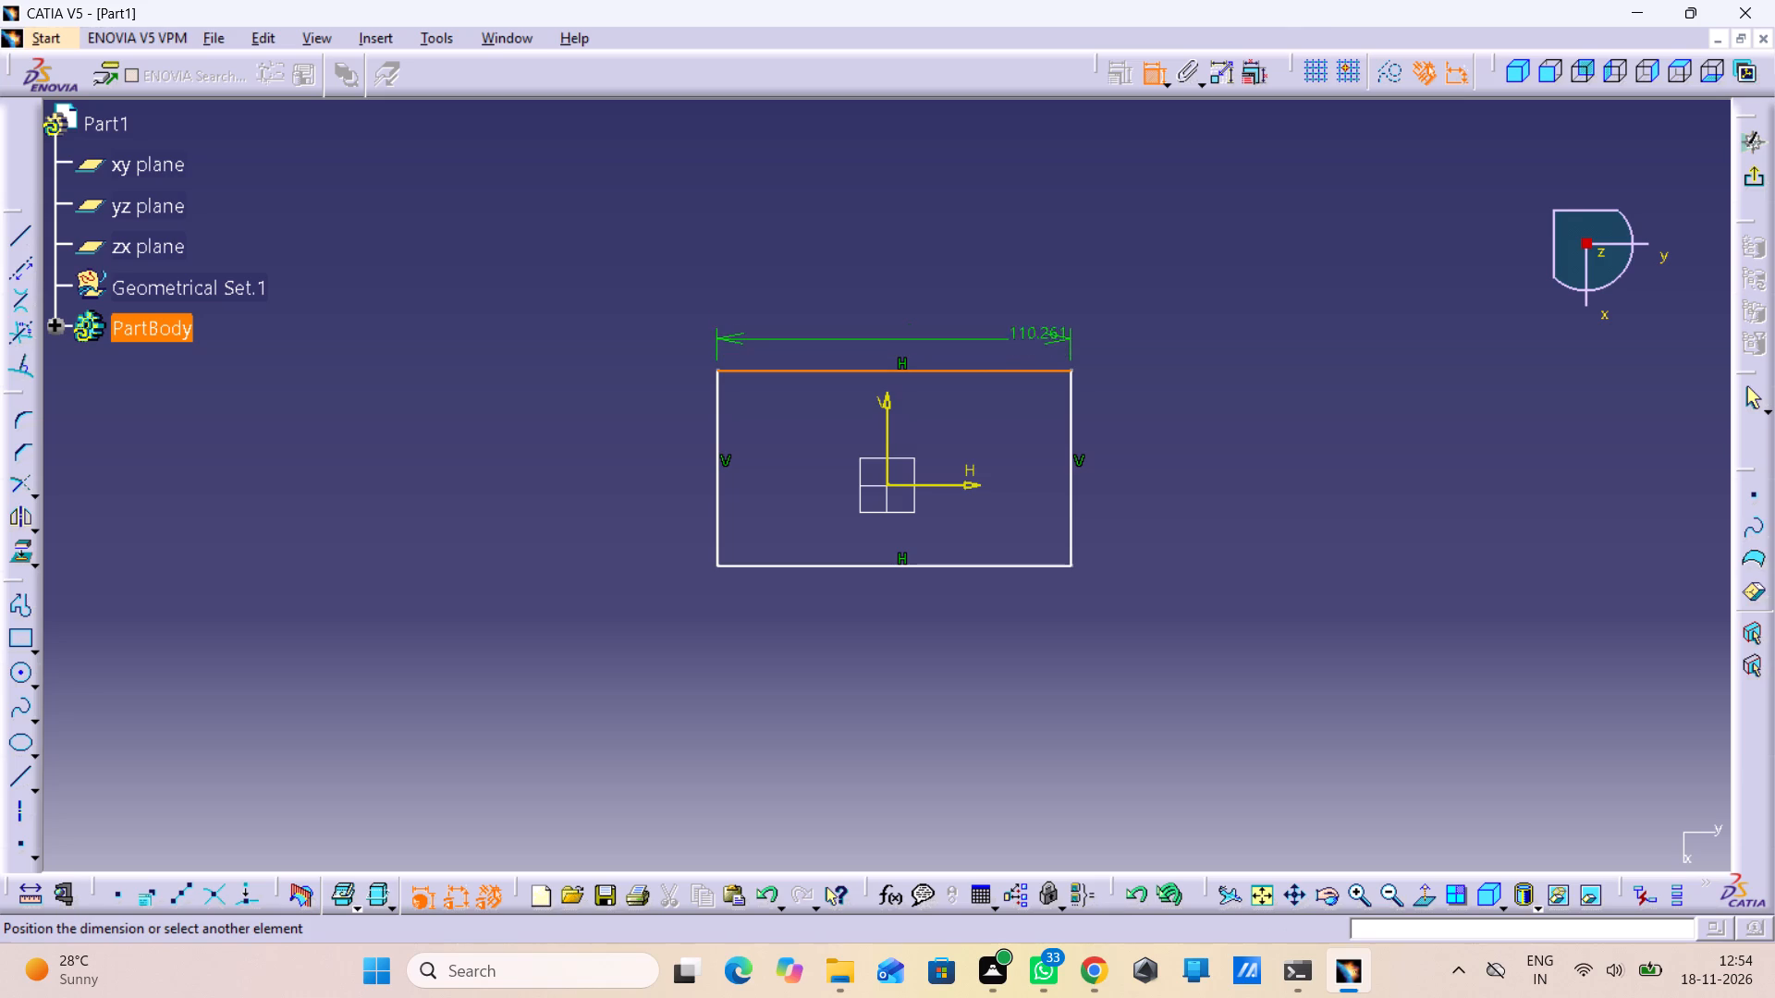
pyautogui.click(980, 304)
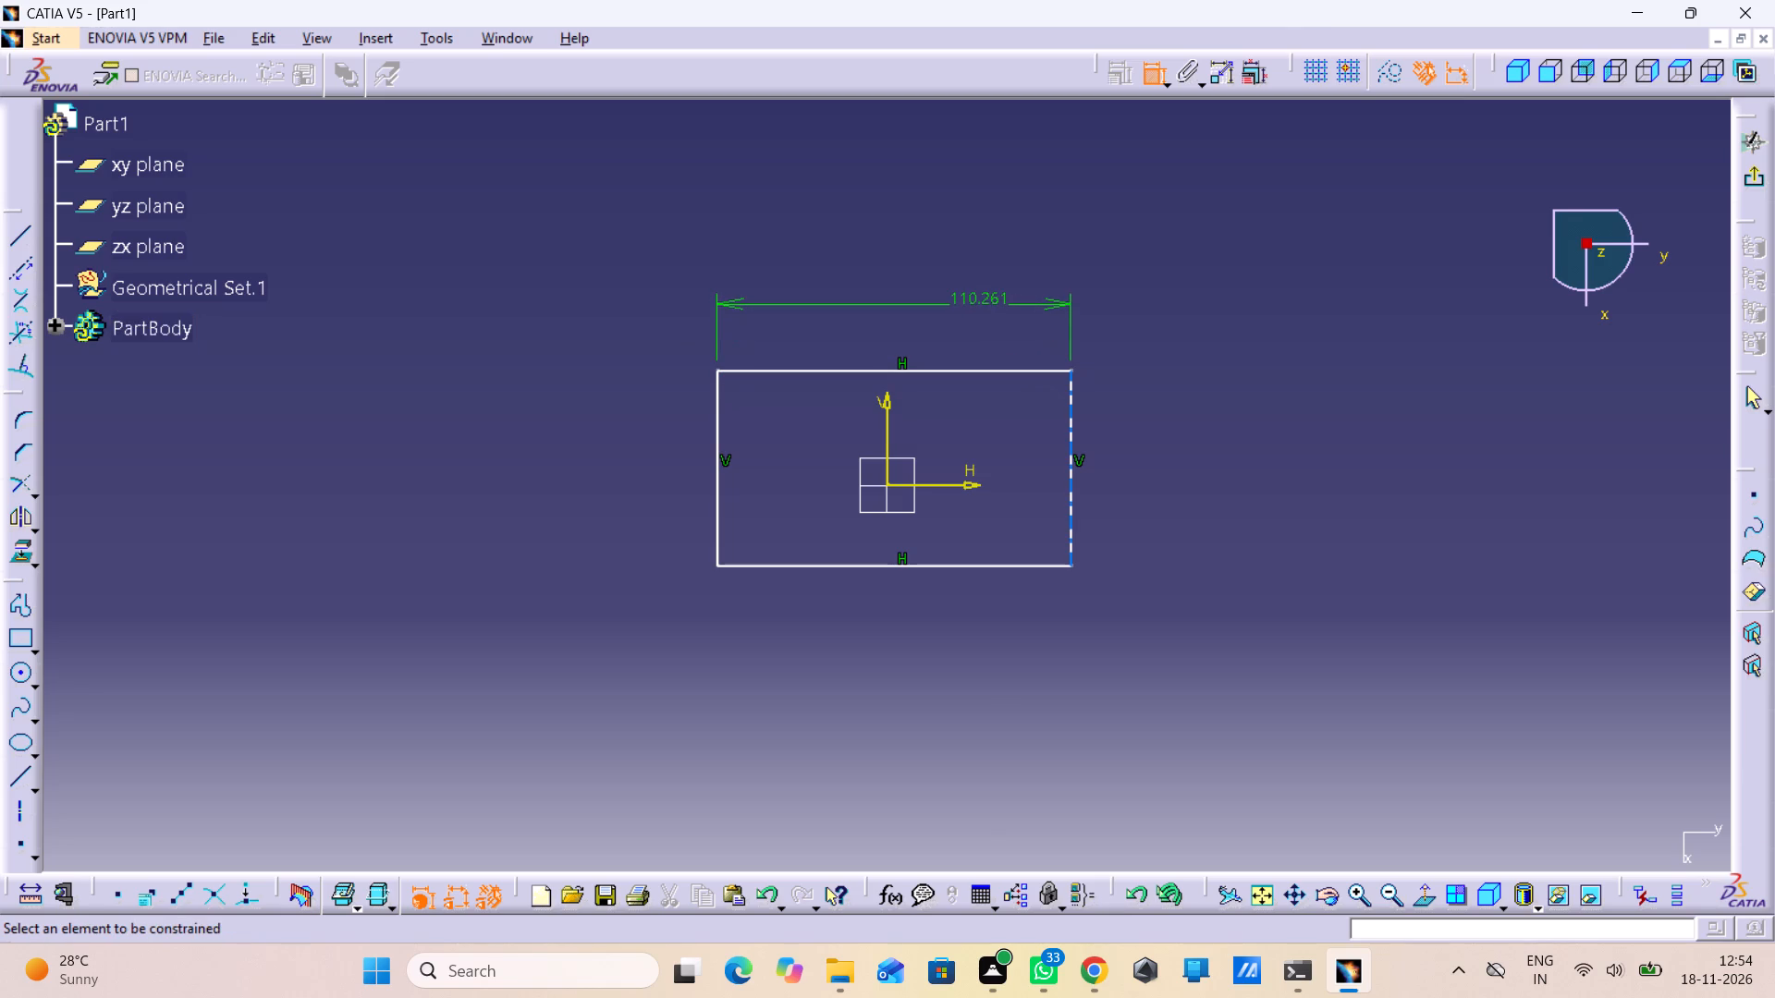
pyautogui.moveTo(1070, 499); pyautogui.dragTo(1083, 502)
pyautogui.click(1177, 511)
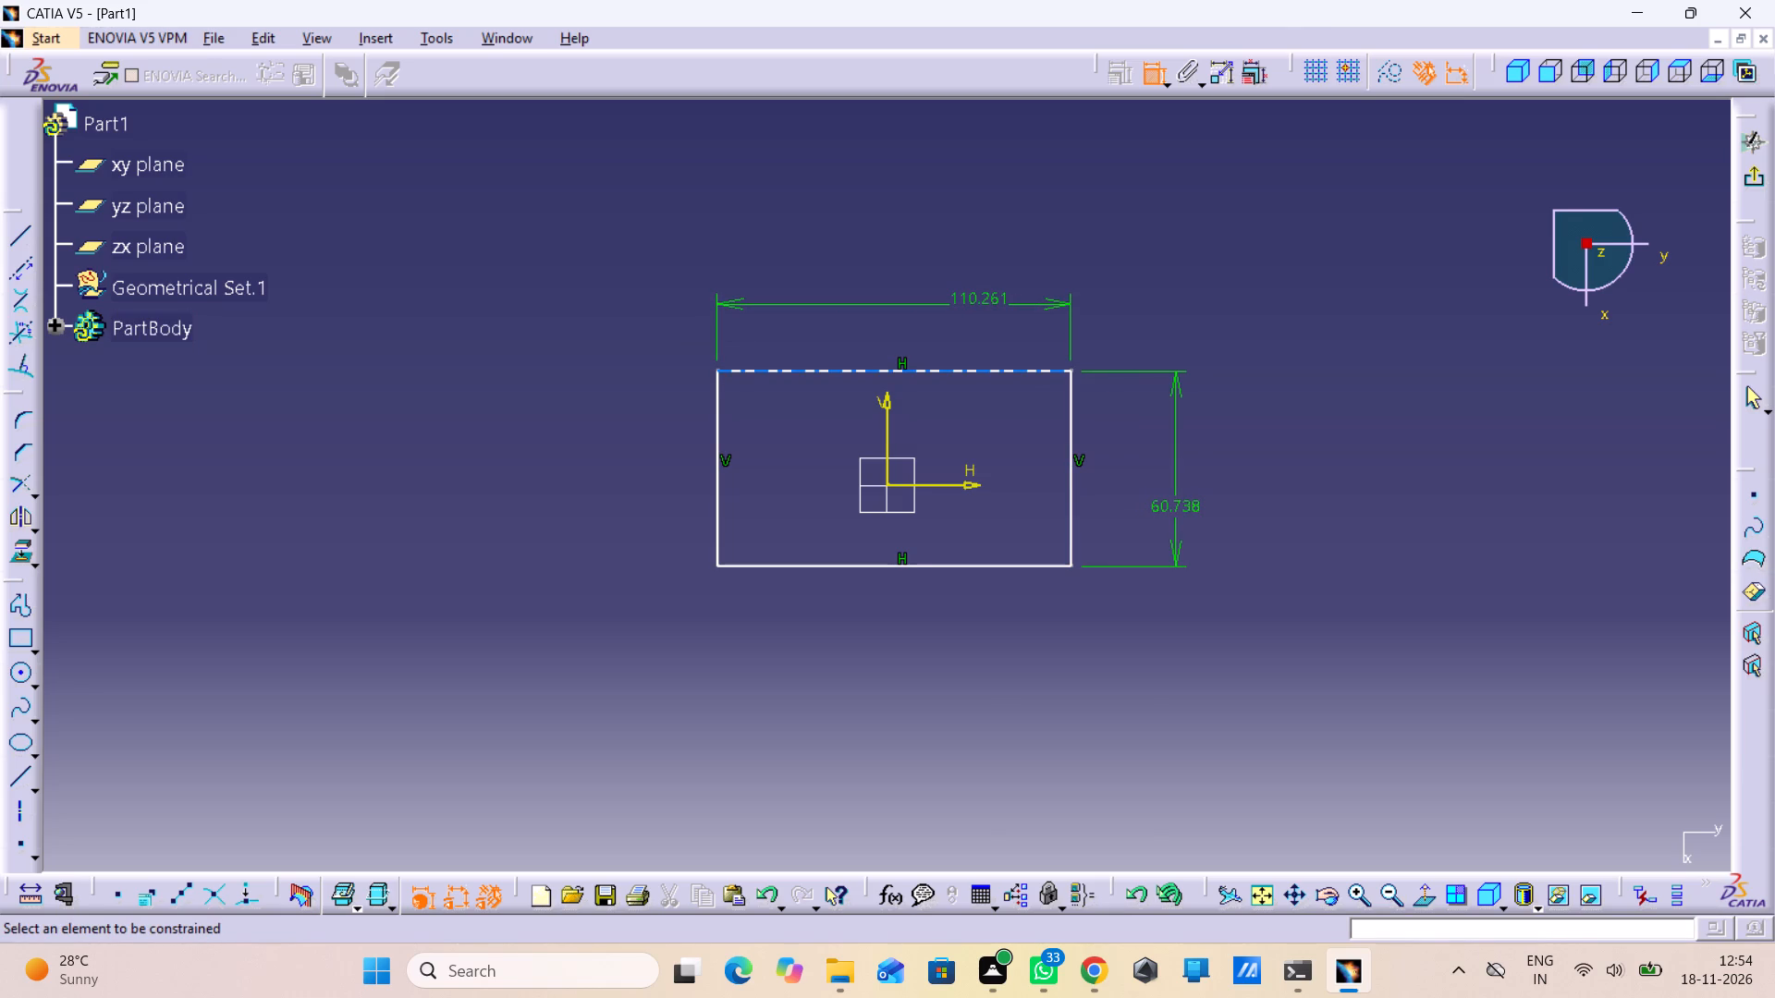
# Constrain the rectangle's two horizontal edges to be symmetric about the sketch's H axis.
pyautogui.click(875, 373)
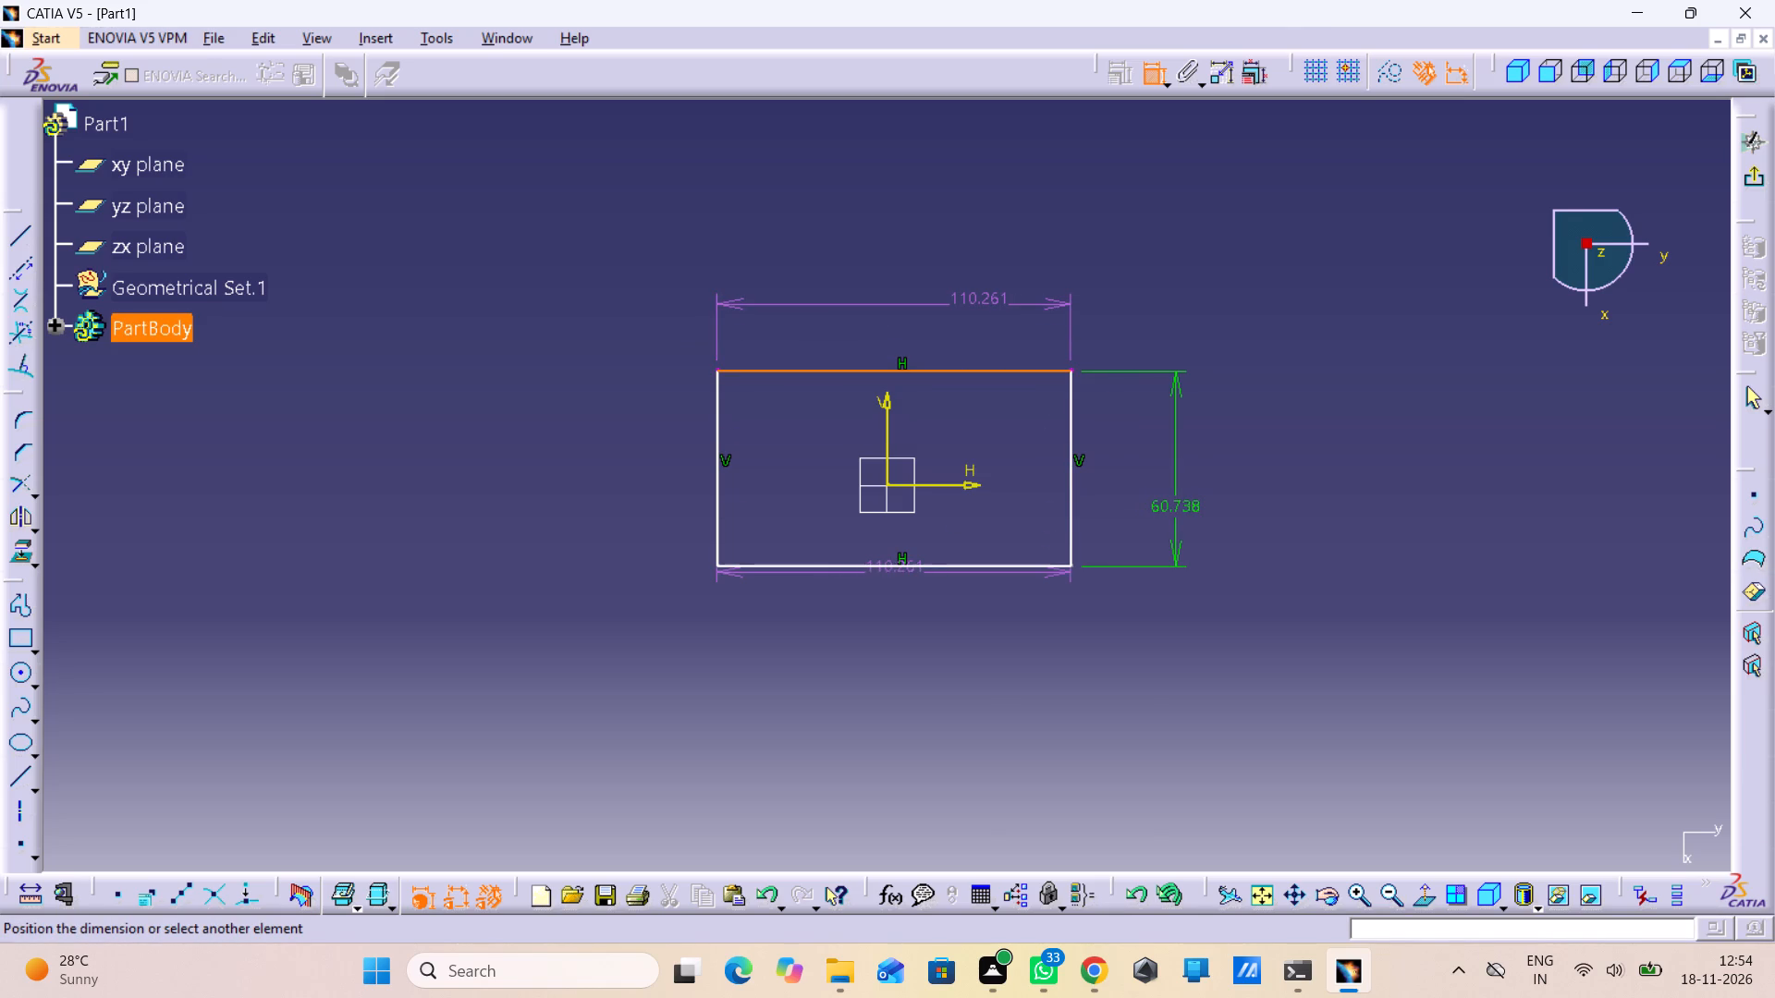
pyautogui.click(889, 565)
pyautogui.rightClick(1002, 494)
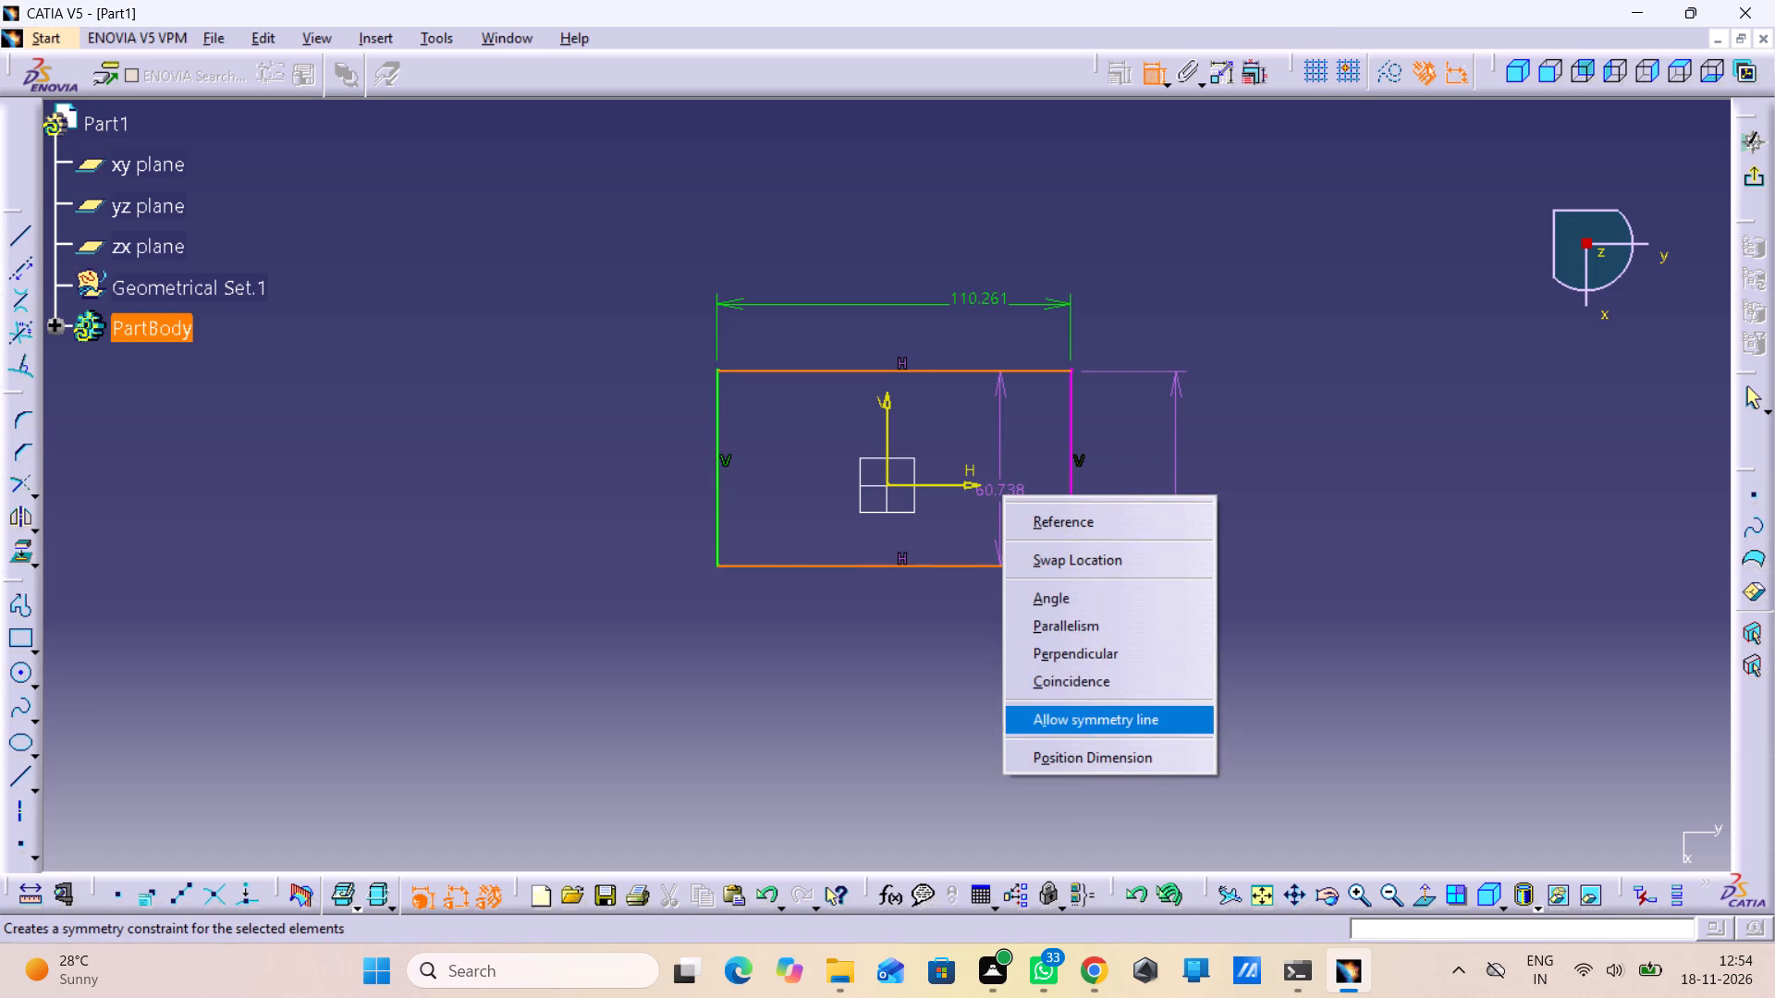
pyautogui.click(1096, 719)
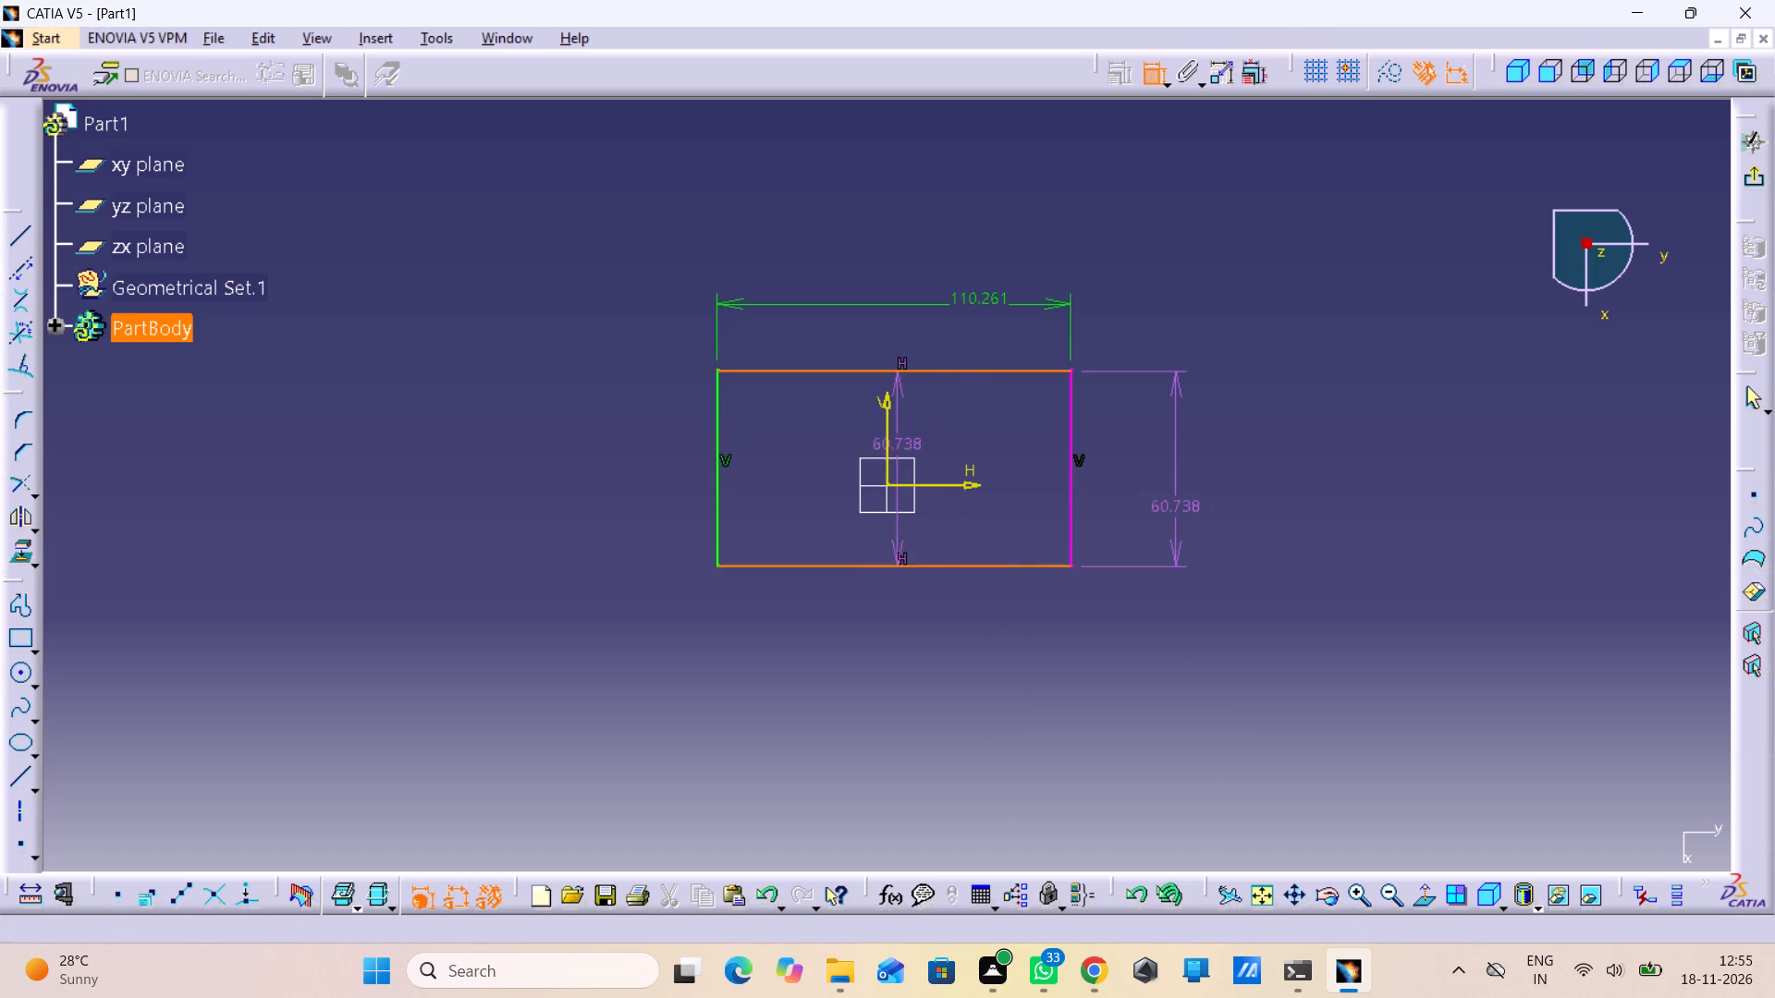
pyautogui.click(961, 488)
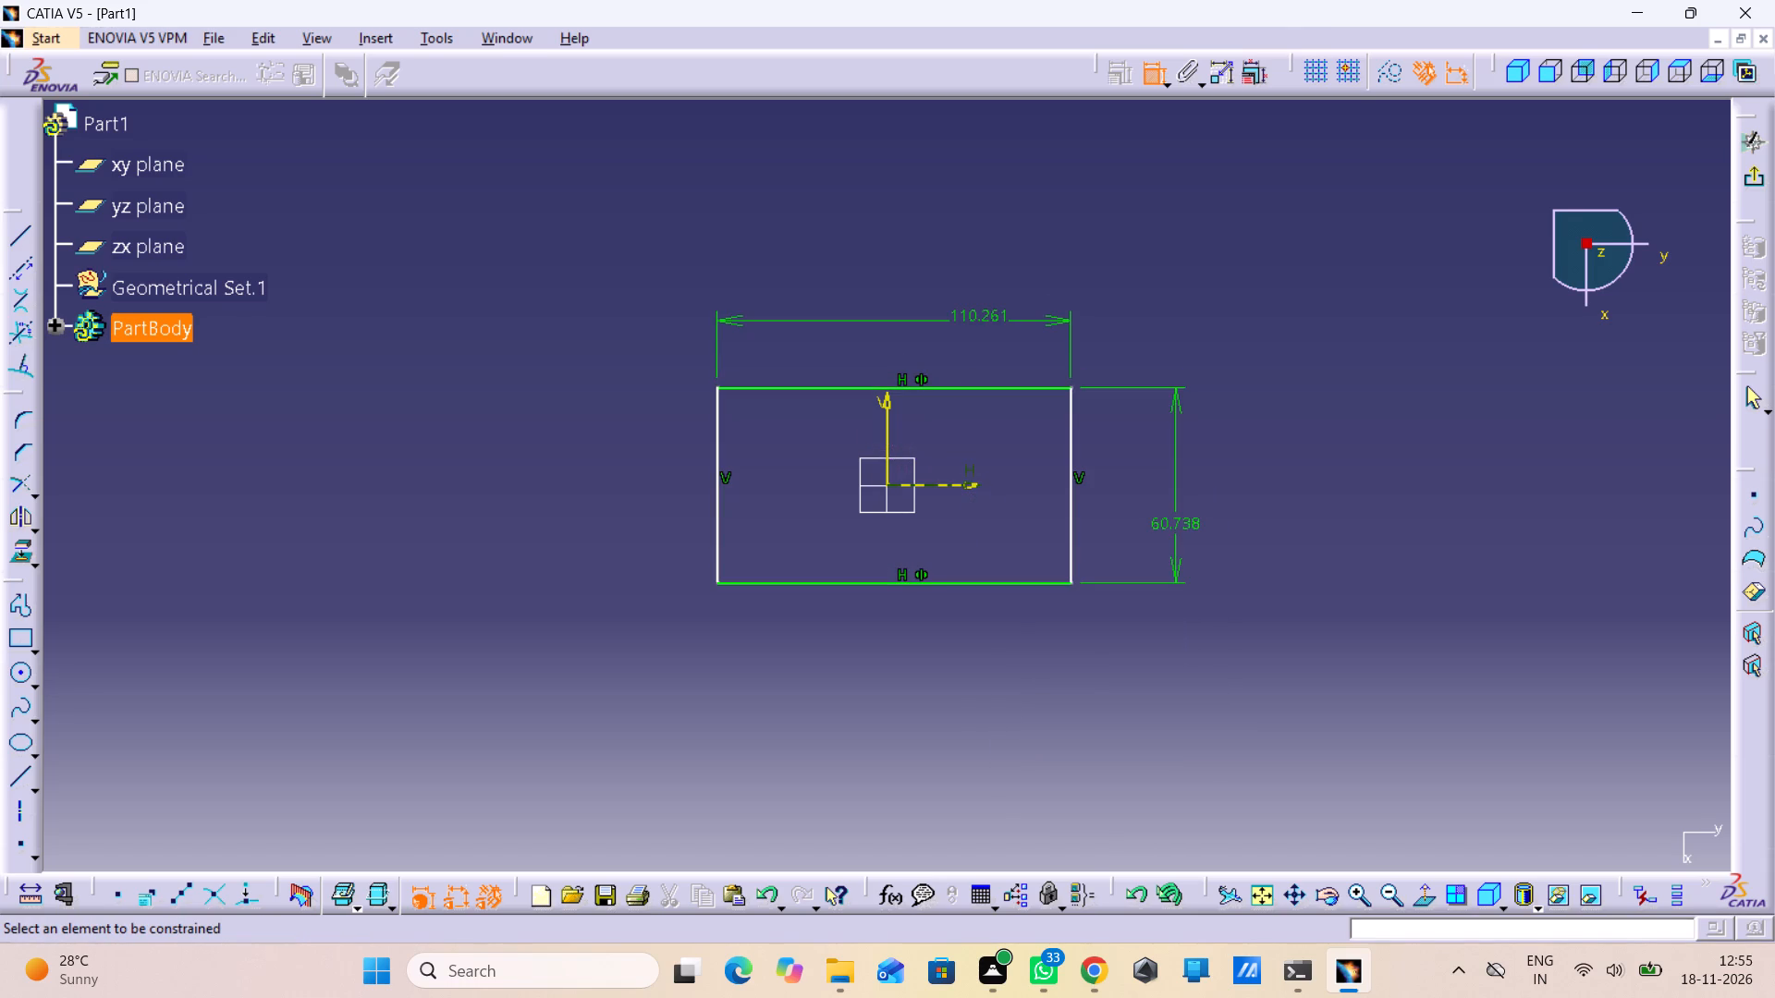
# Constrain the rectangle's two vertical edges to be symmetric about the V axis, starting from the edge on the positive H side.
pyautogui.click(1078, 430)
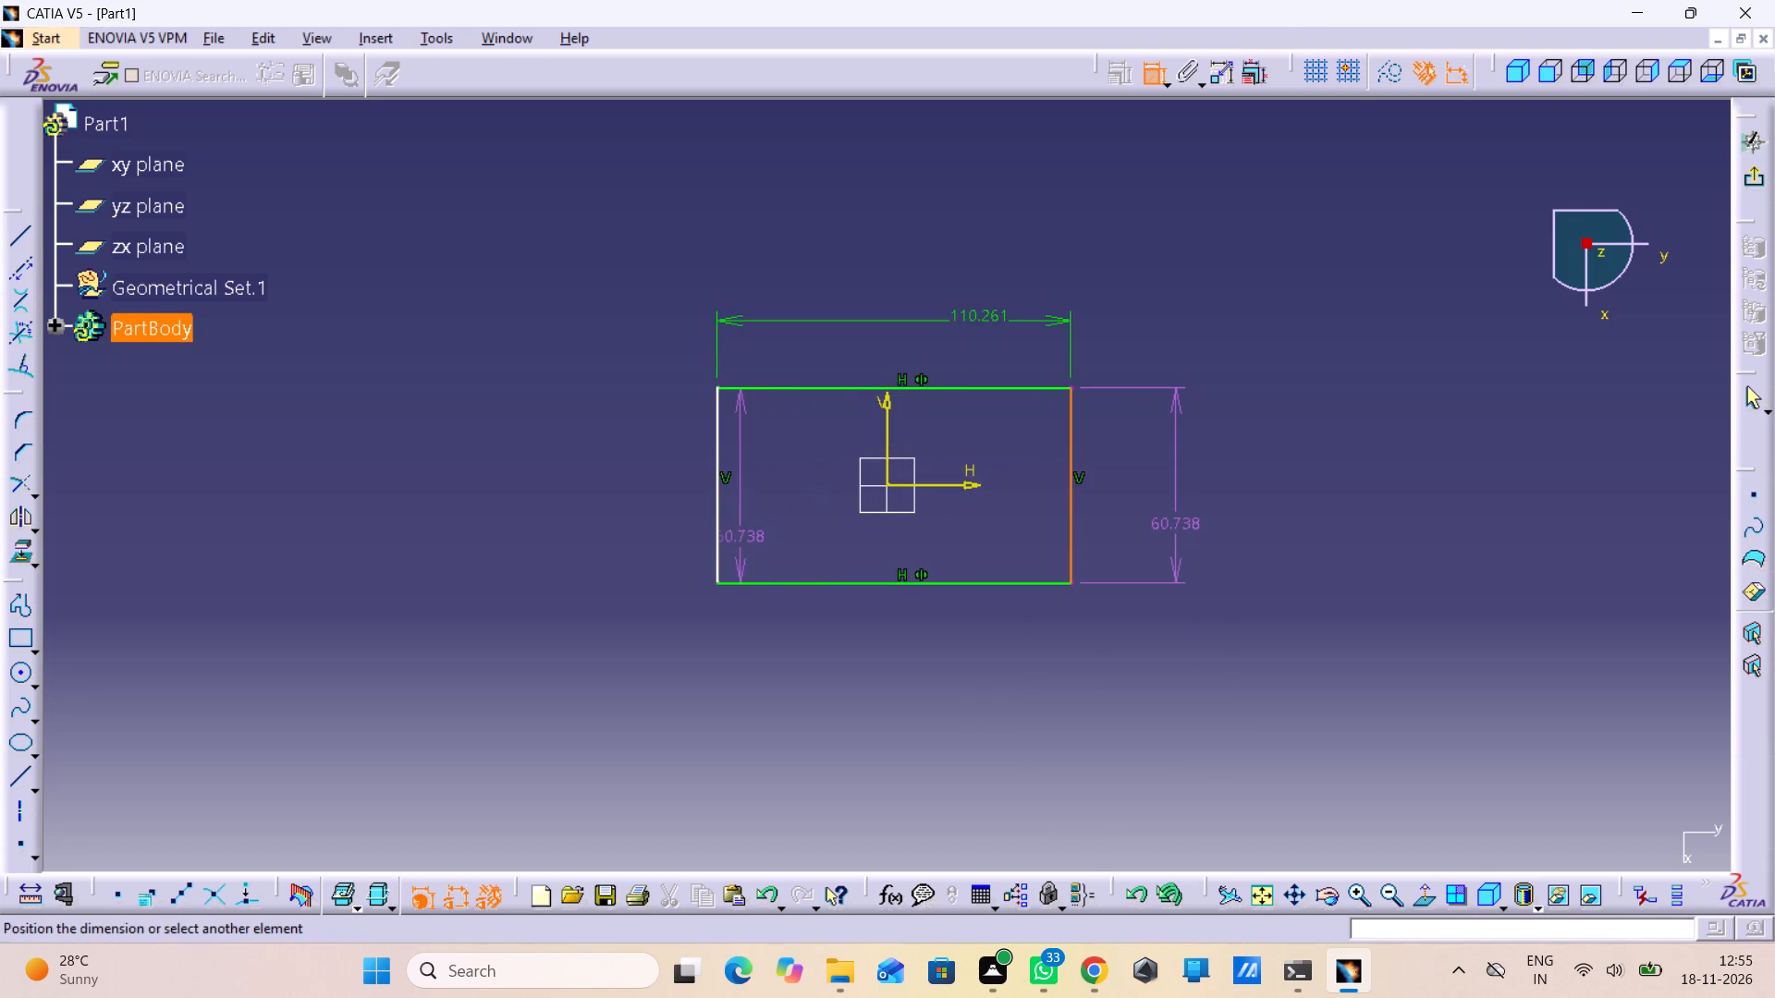
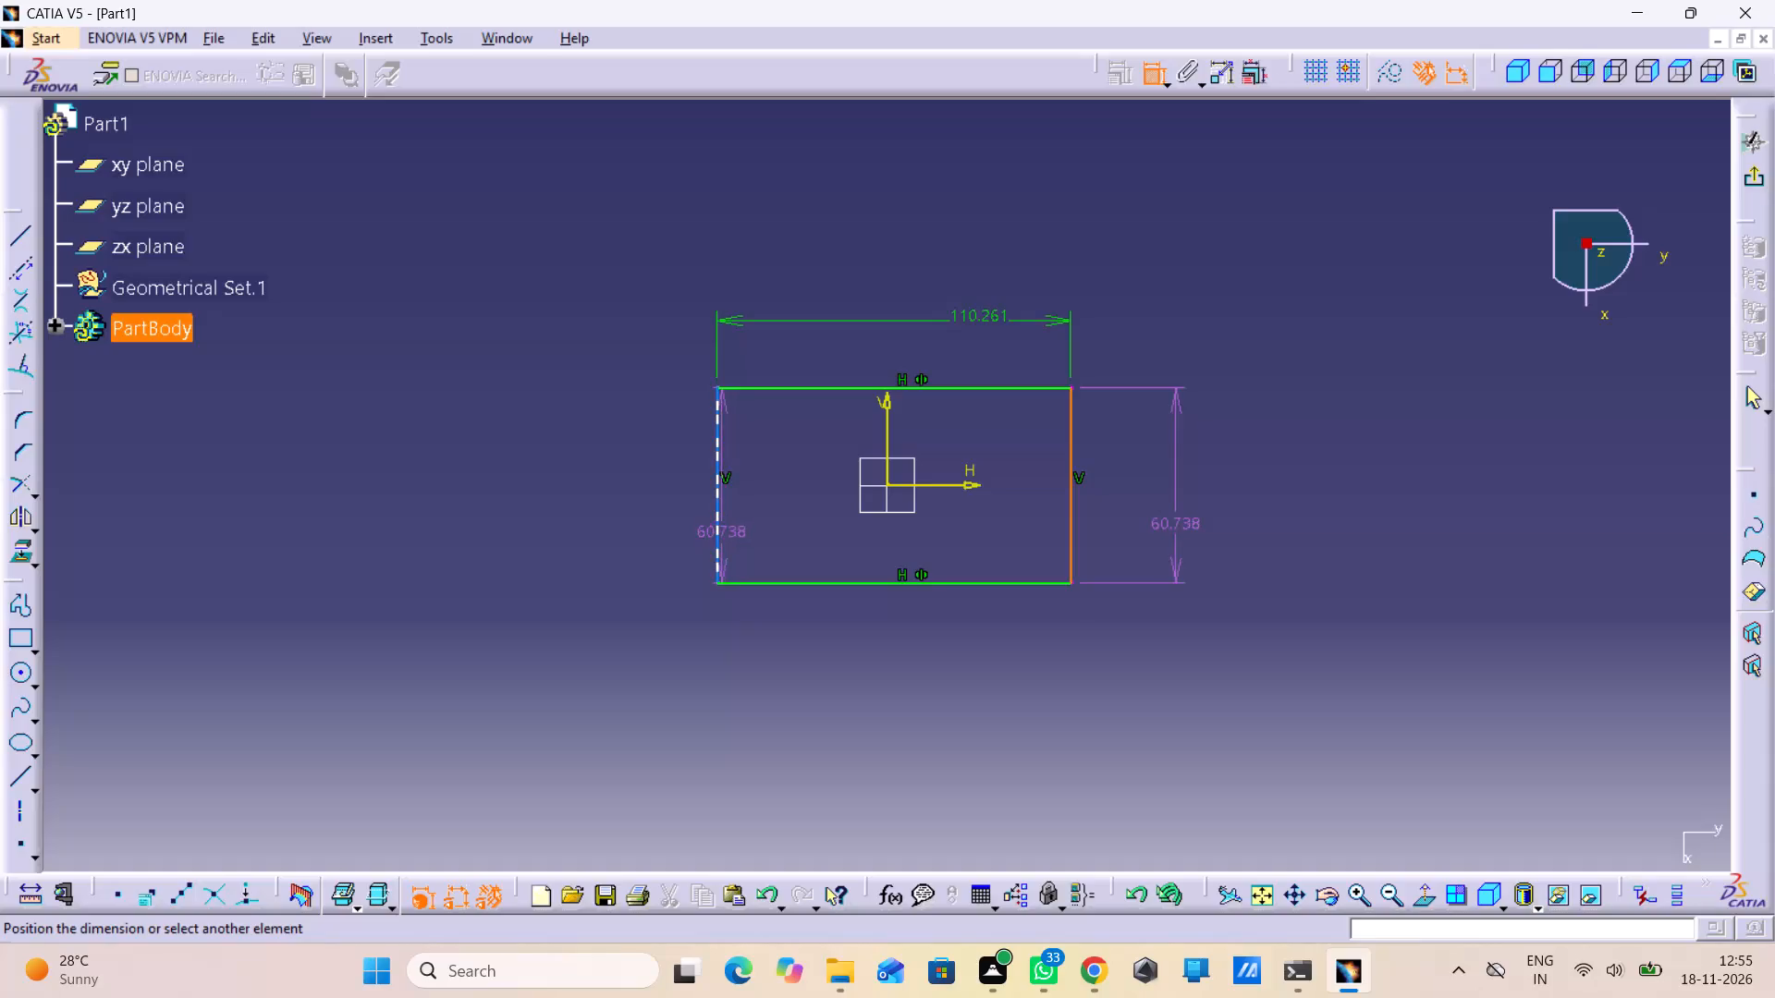
# Pick the vertical edge on the negative H side as the second element and make the pair symmetric about the V axis.
pyautogui.click(721, 542)
pyautogui.rightClick(811, 523)
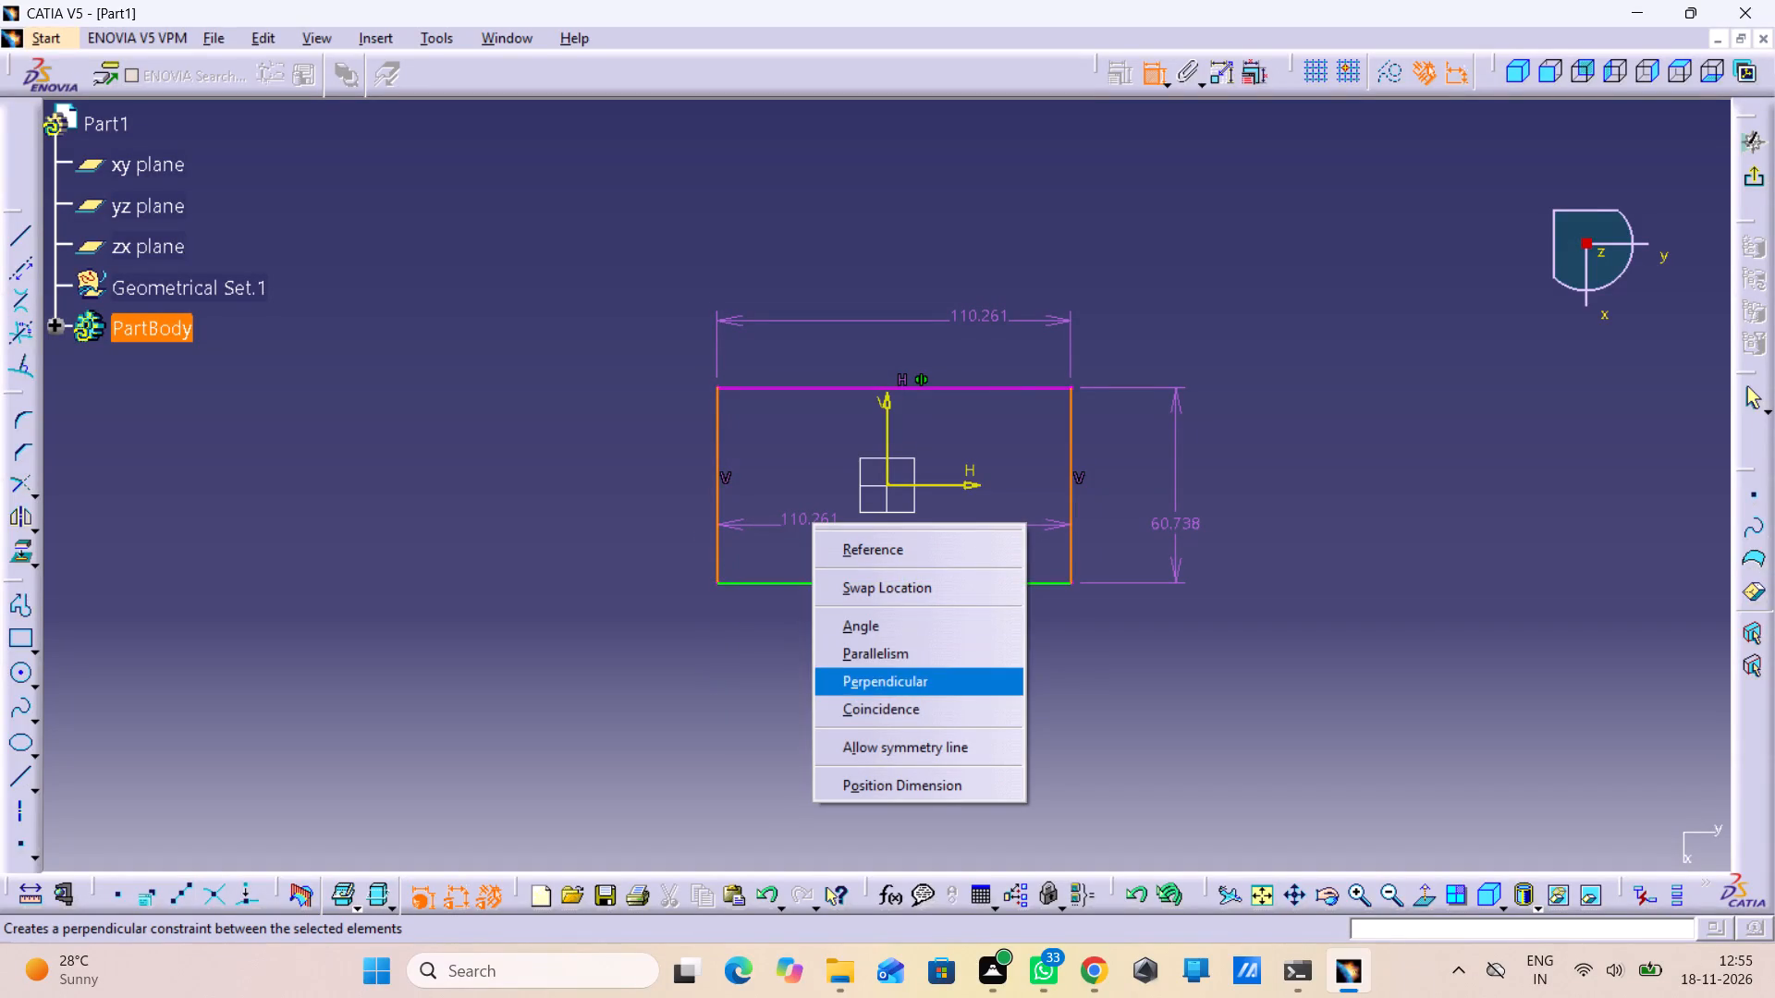
pyautogui.click(931, 749)
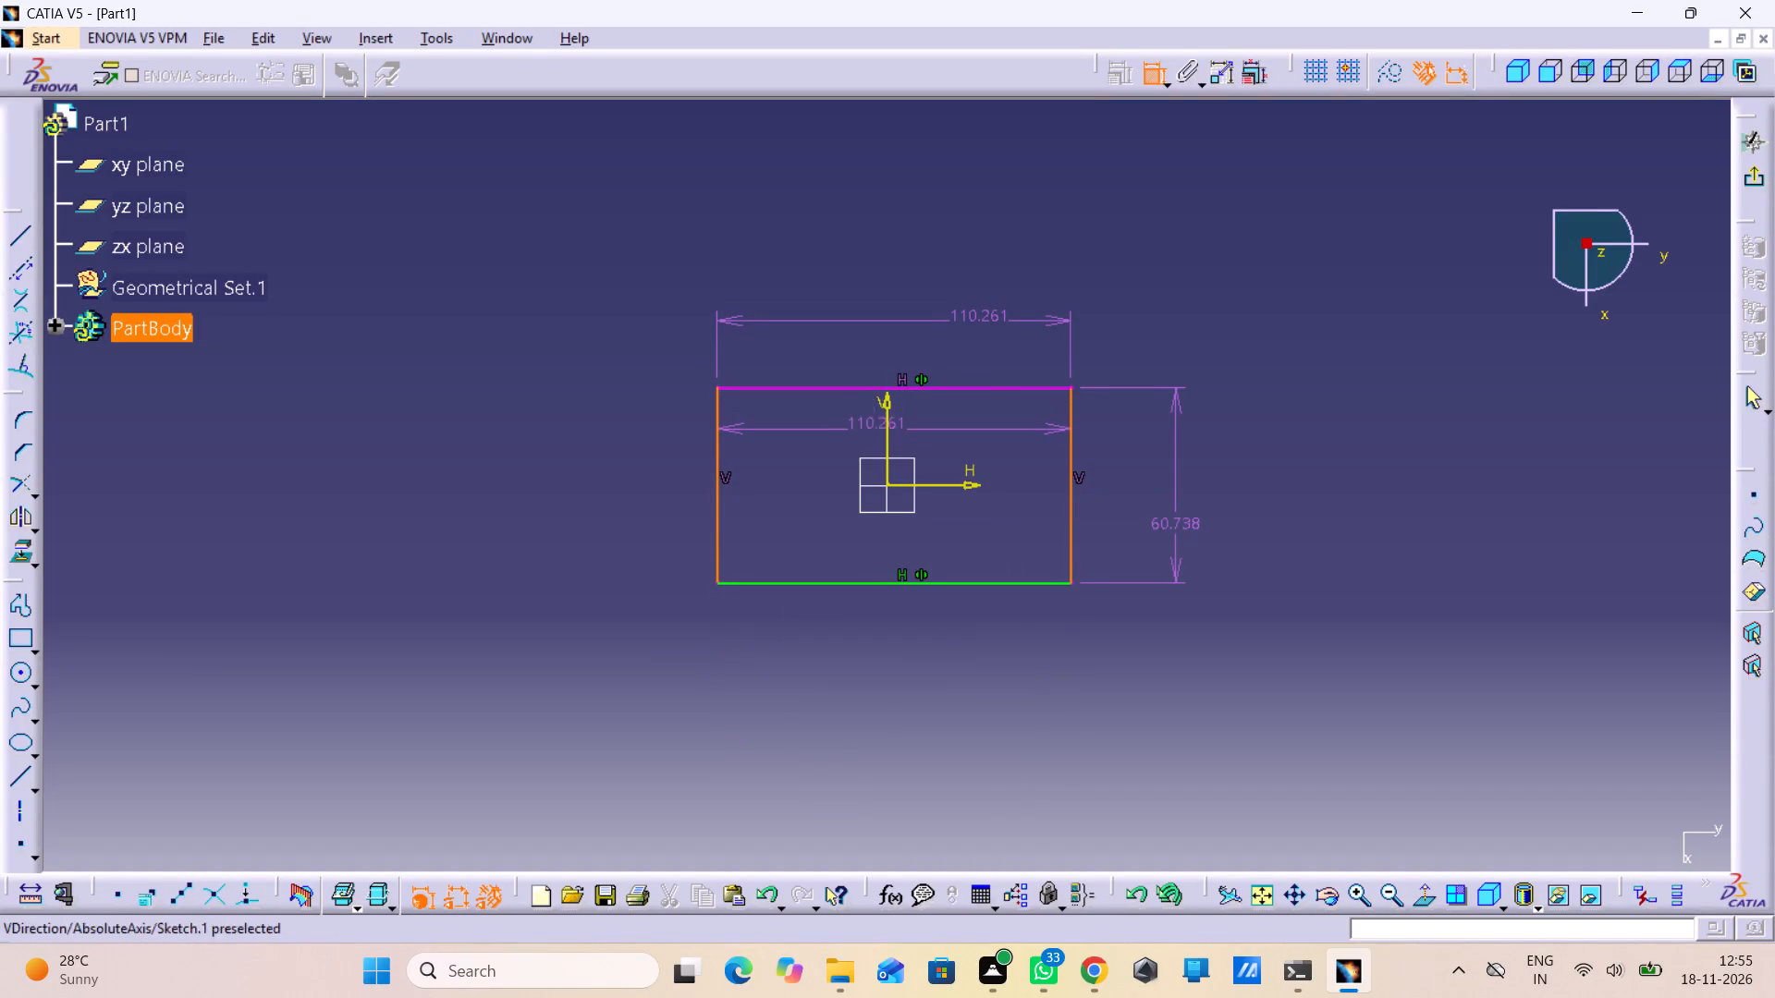
pyautogui.click(888, 424)
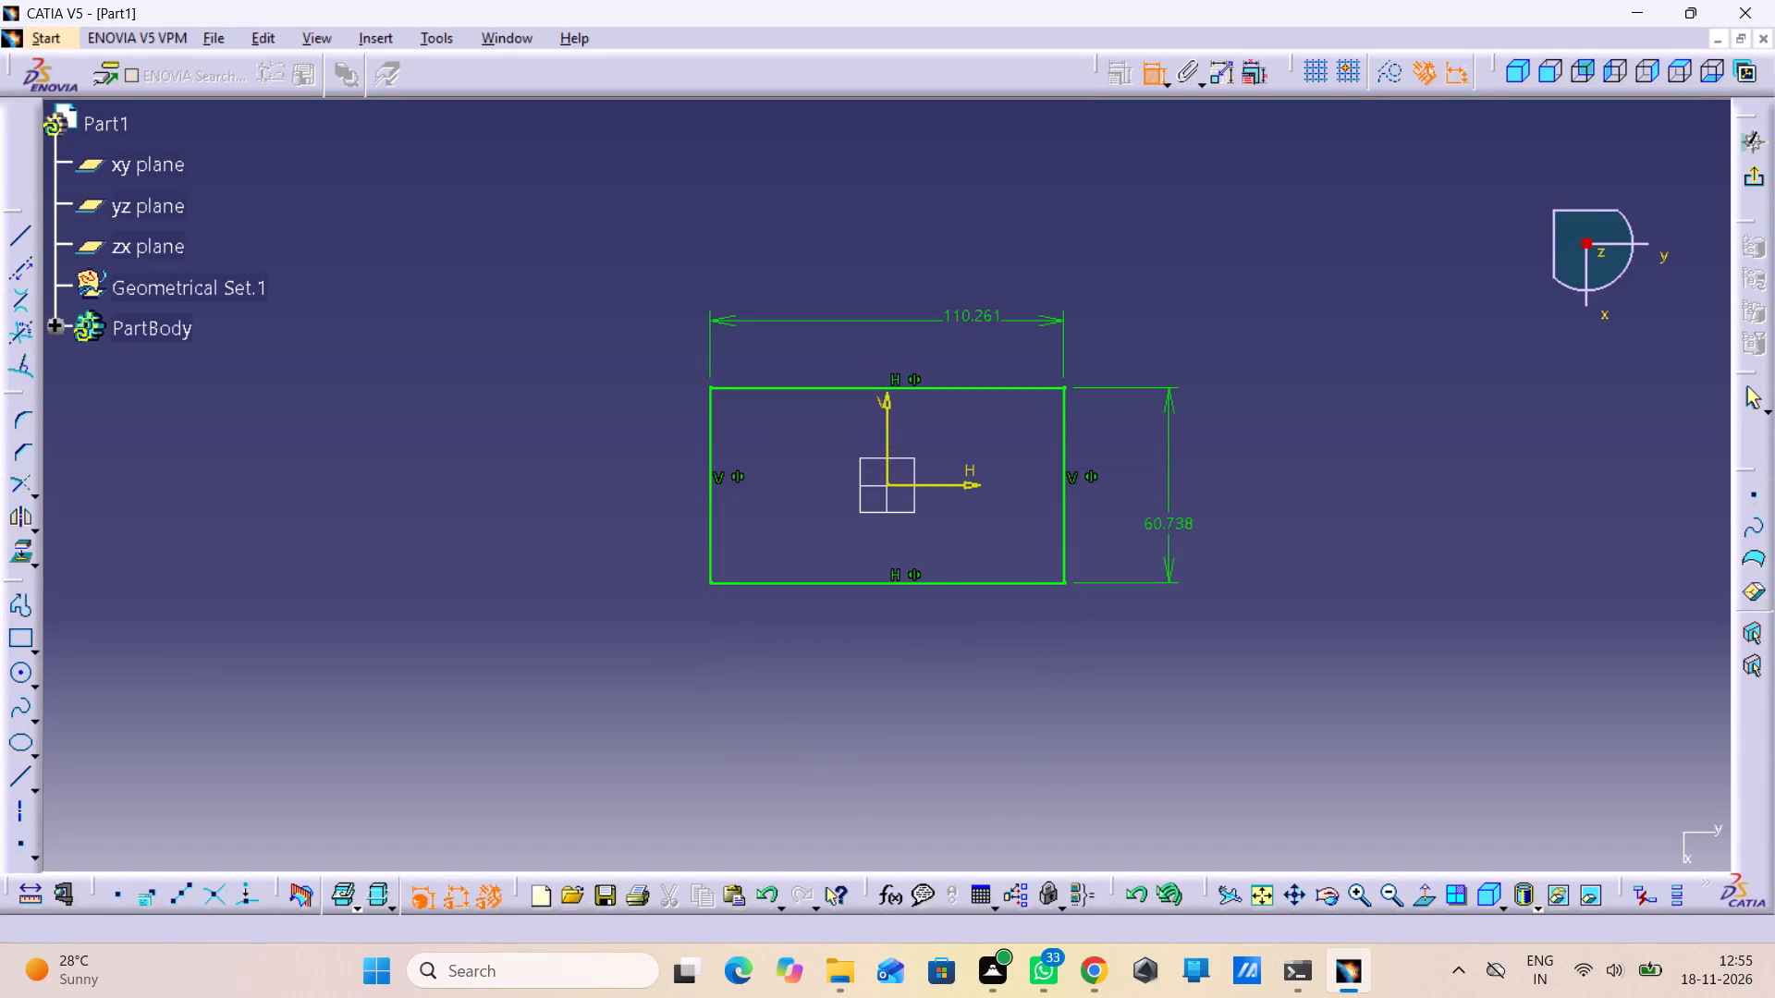
# Set both the rectangle's length along H and its height along V to 200 mm.
pyautogui.doubleClick(973, 319)
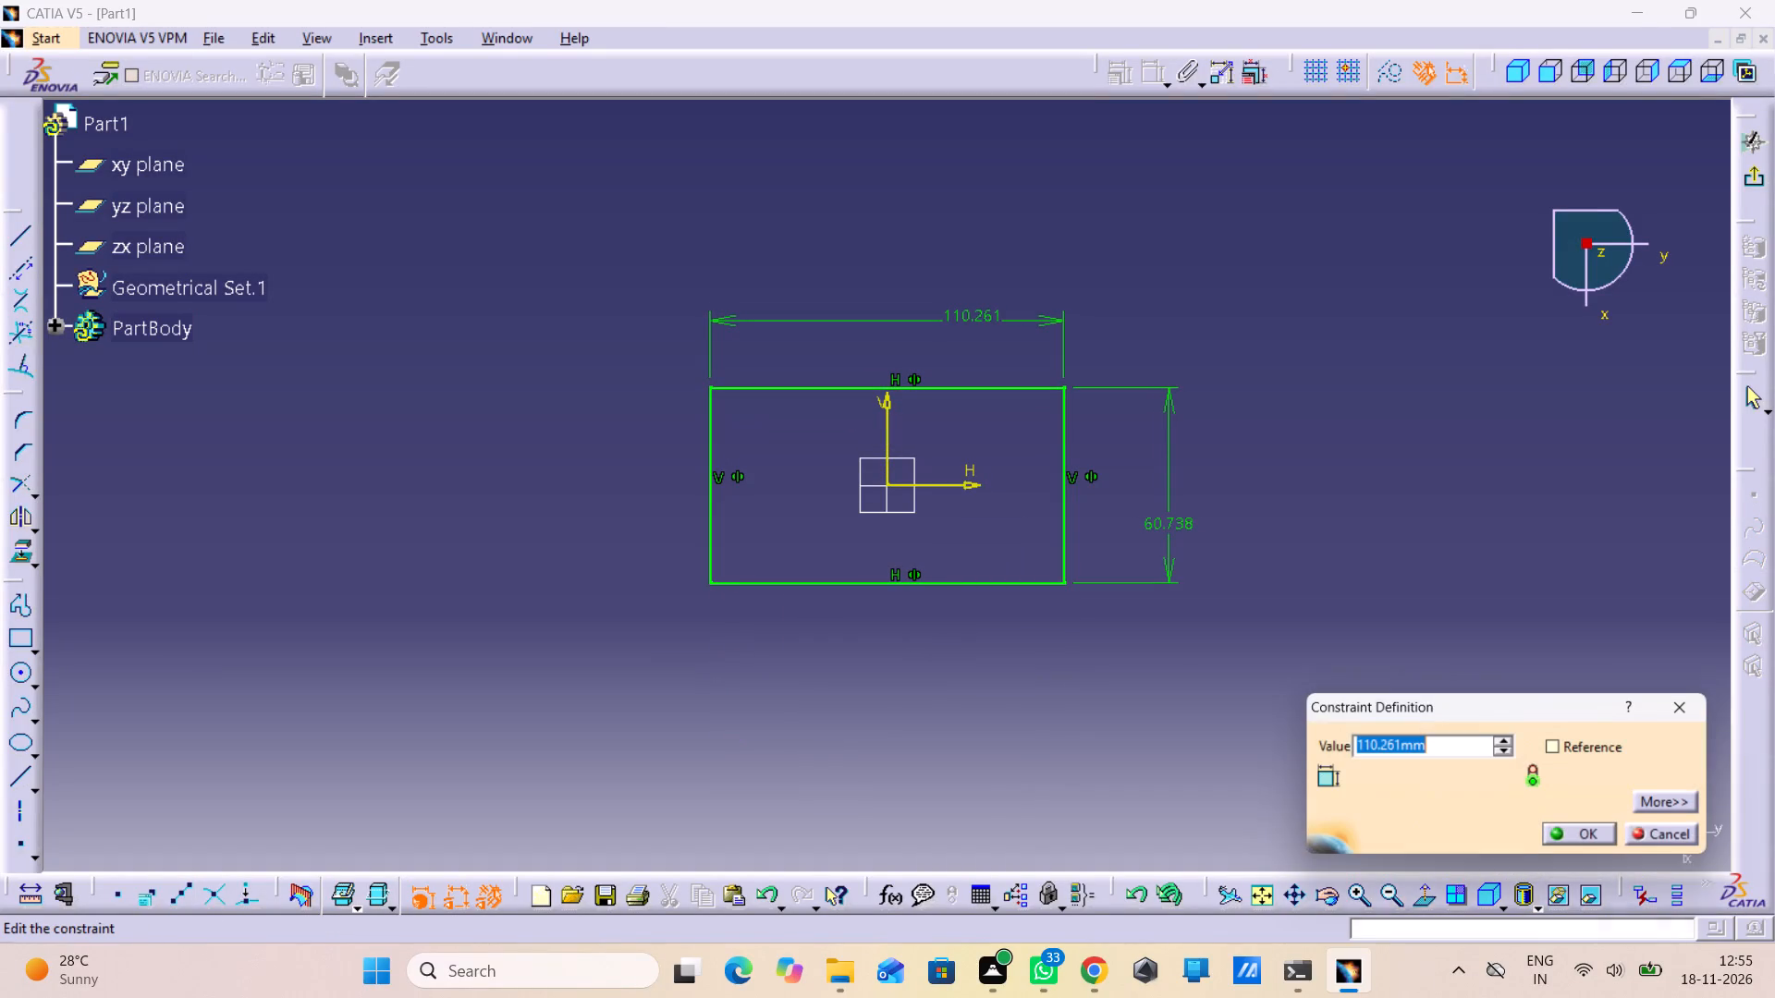
pyautogui.write('5+')
pyautogui.press('BackSpace')
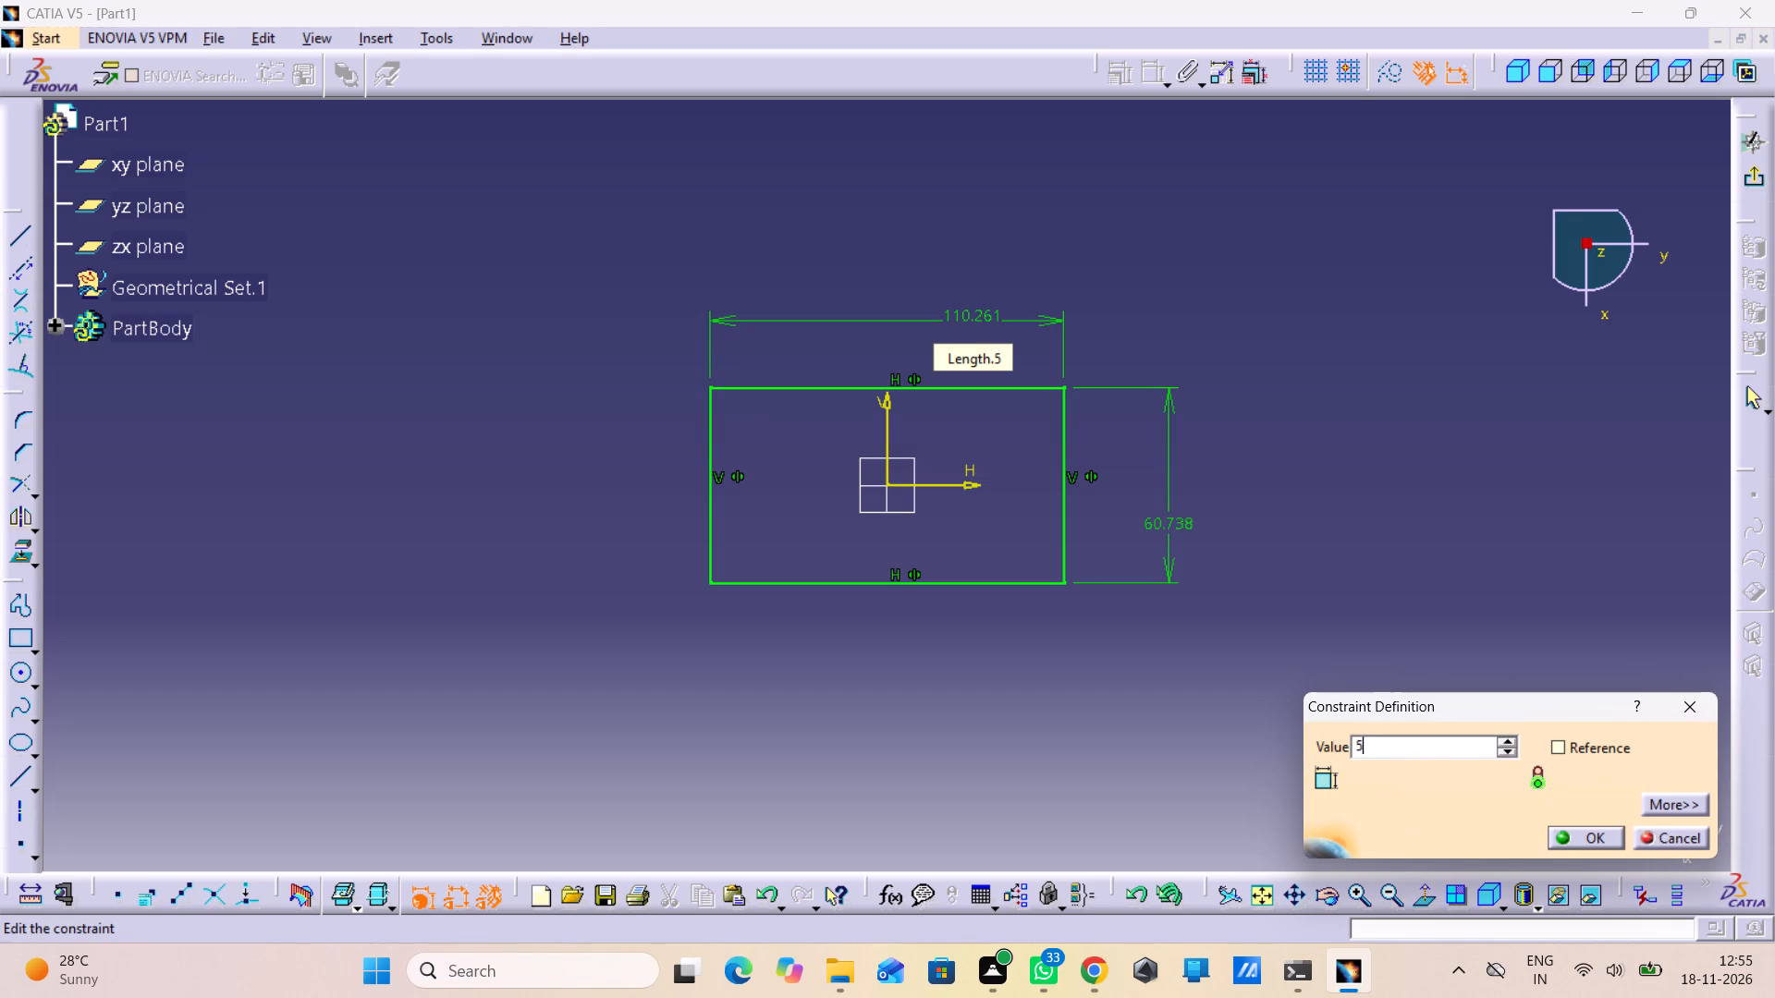
pyautogui.press('BackSpace')
pyautogui.write('20.0.')
pyautogui.press('BackSpace')
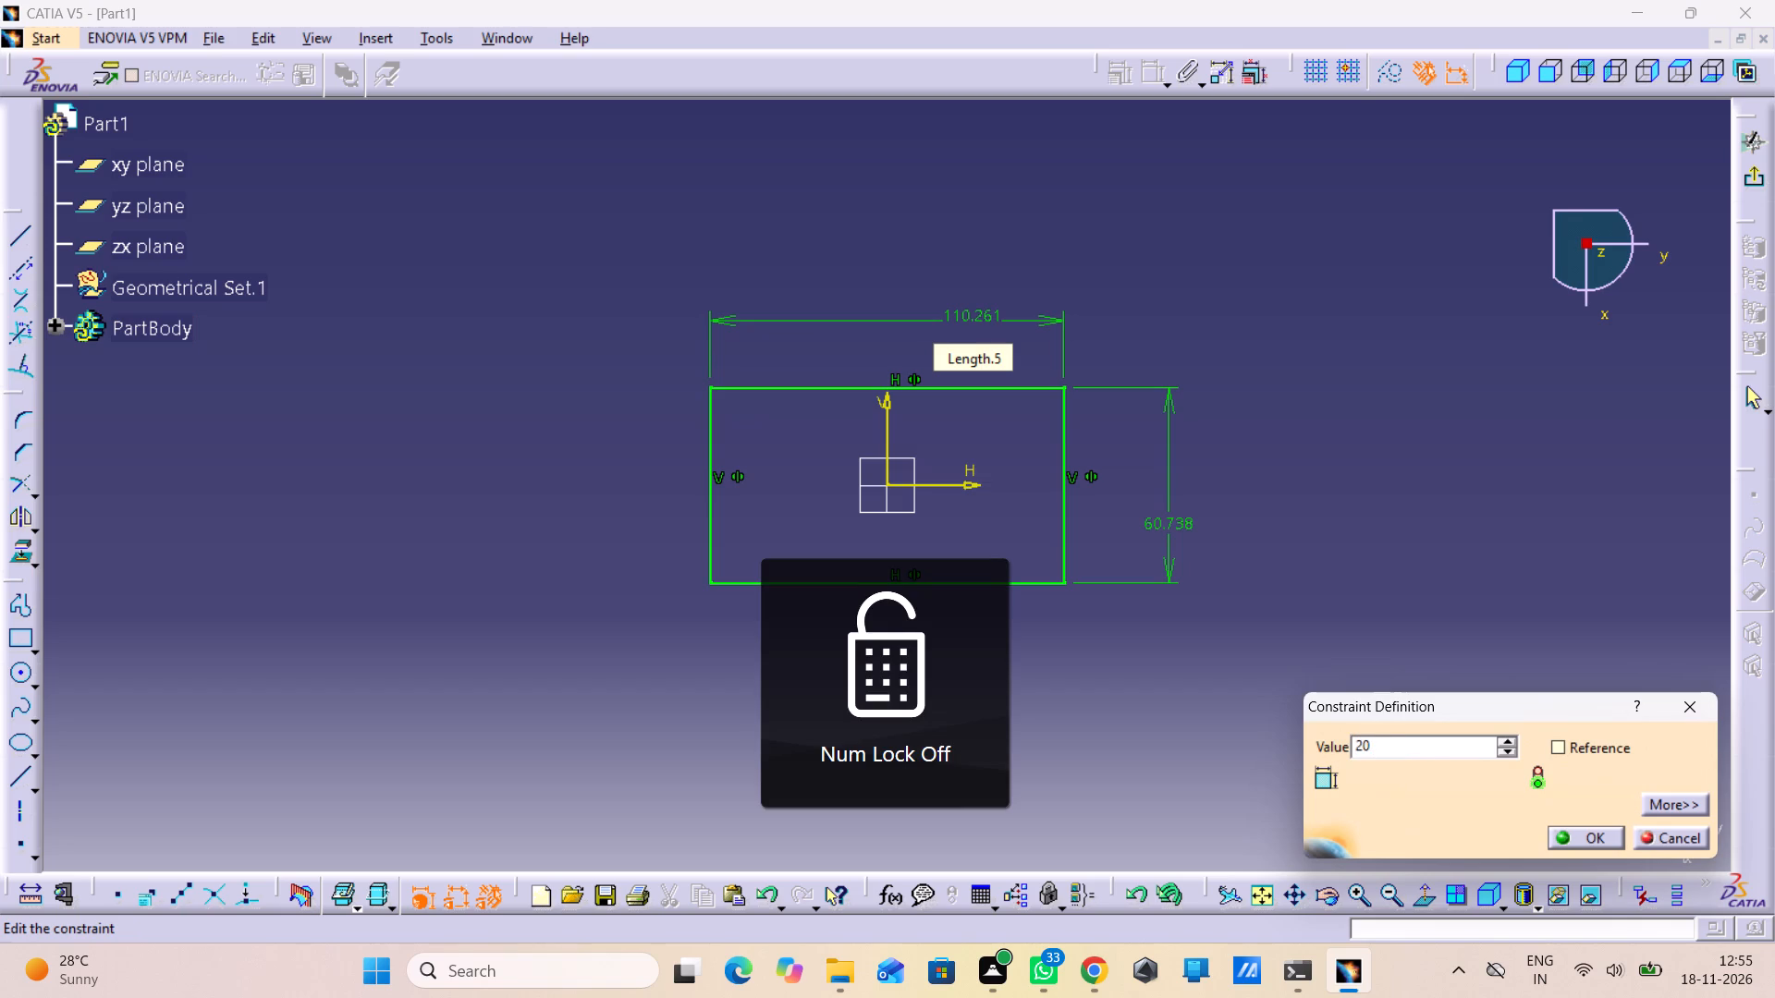
pyautogui.press('0')
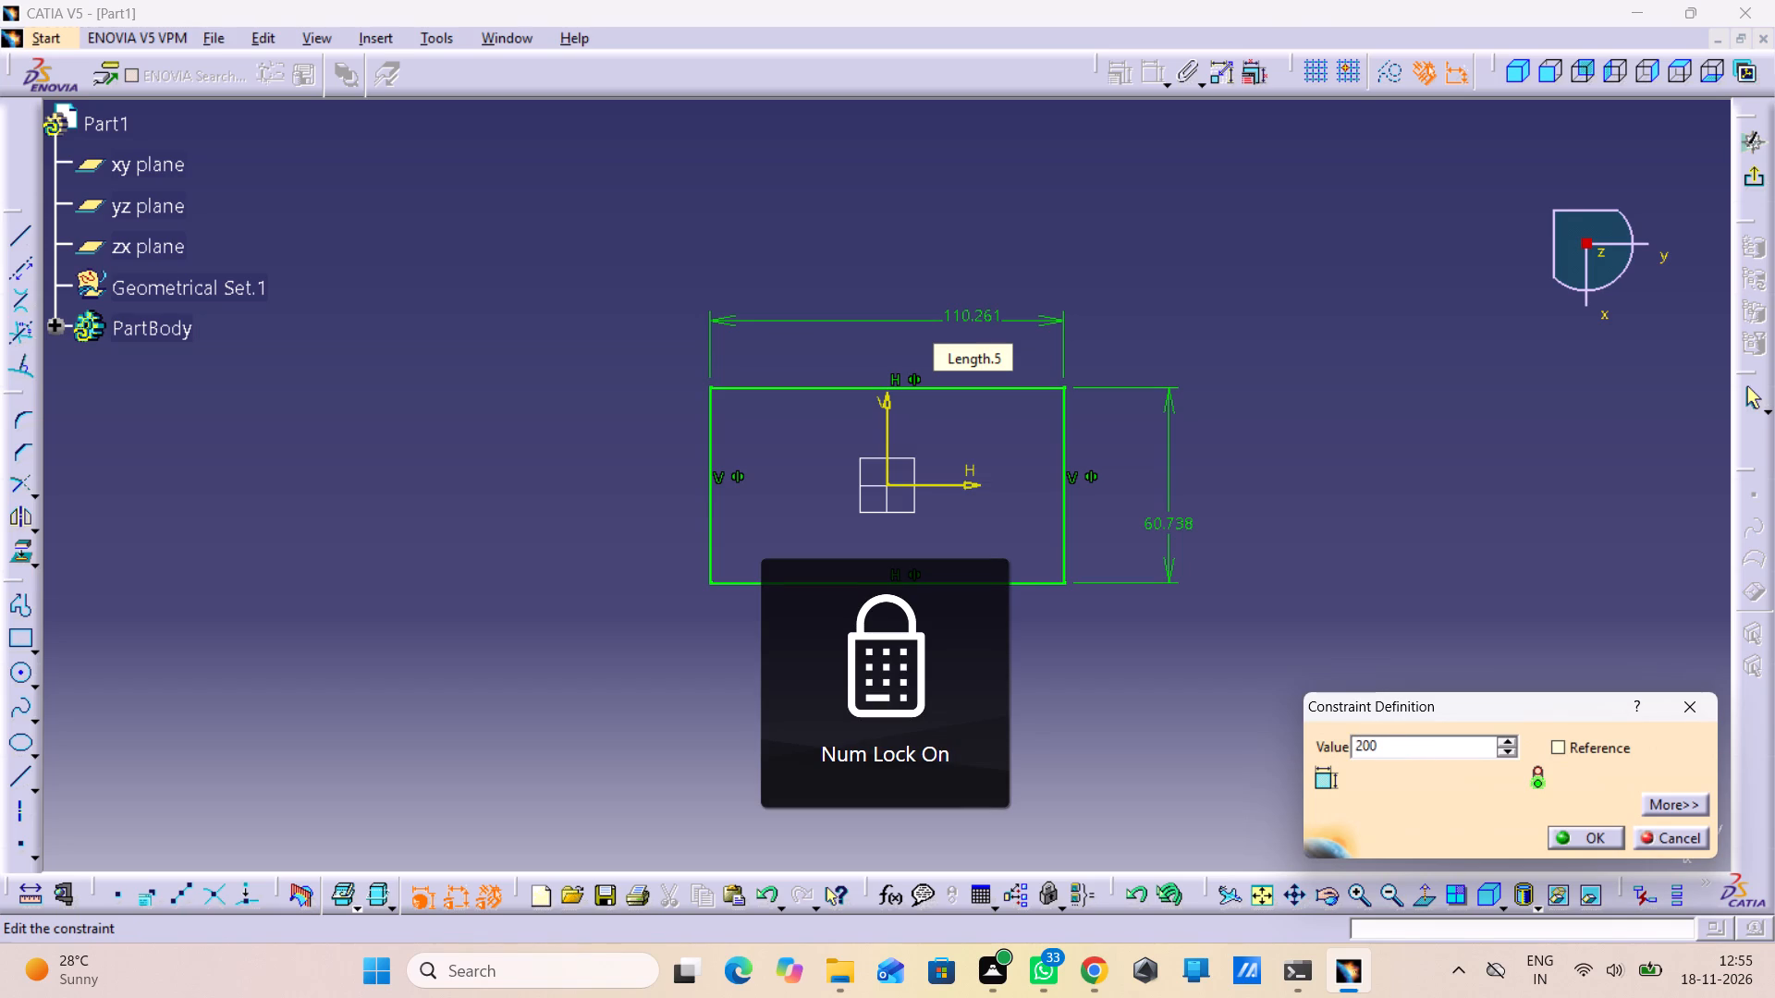
pyautogui.press('Return')
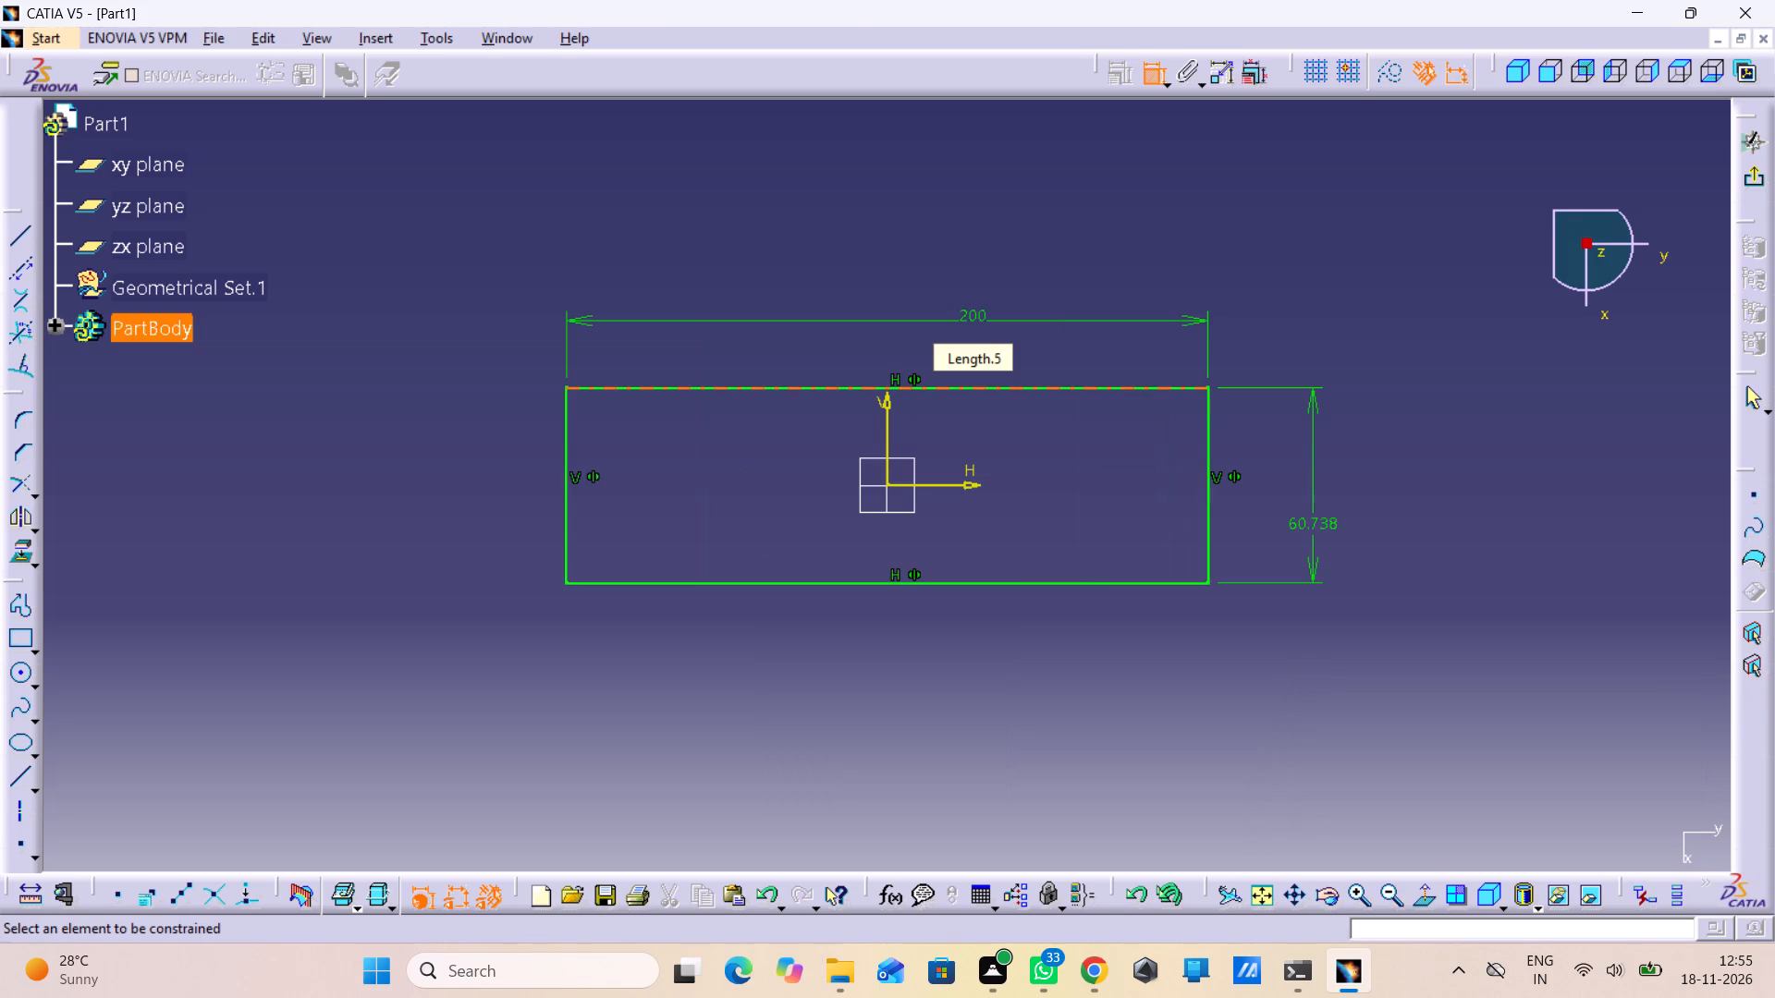
pyautogui.doubleClick(1328, 533)
pyautogui.write('200')
pyautogui.press('Return')
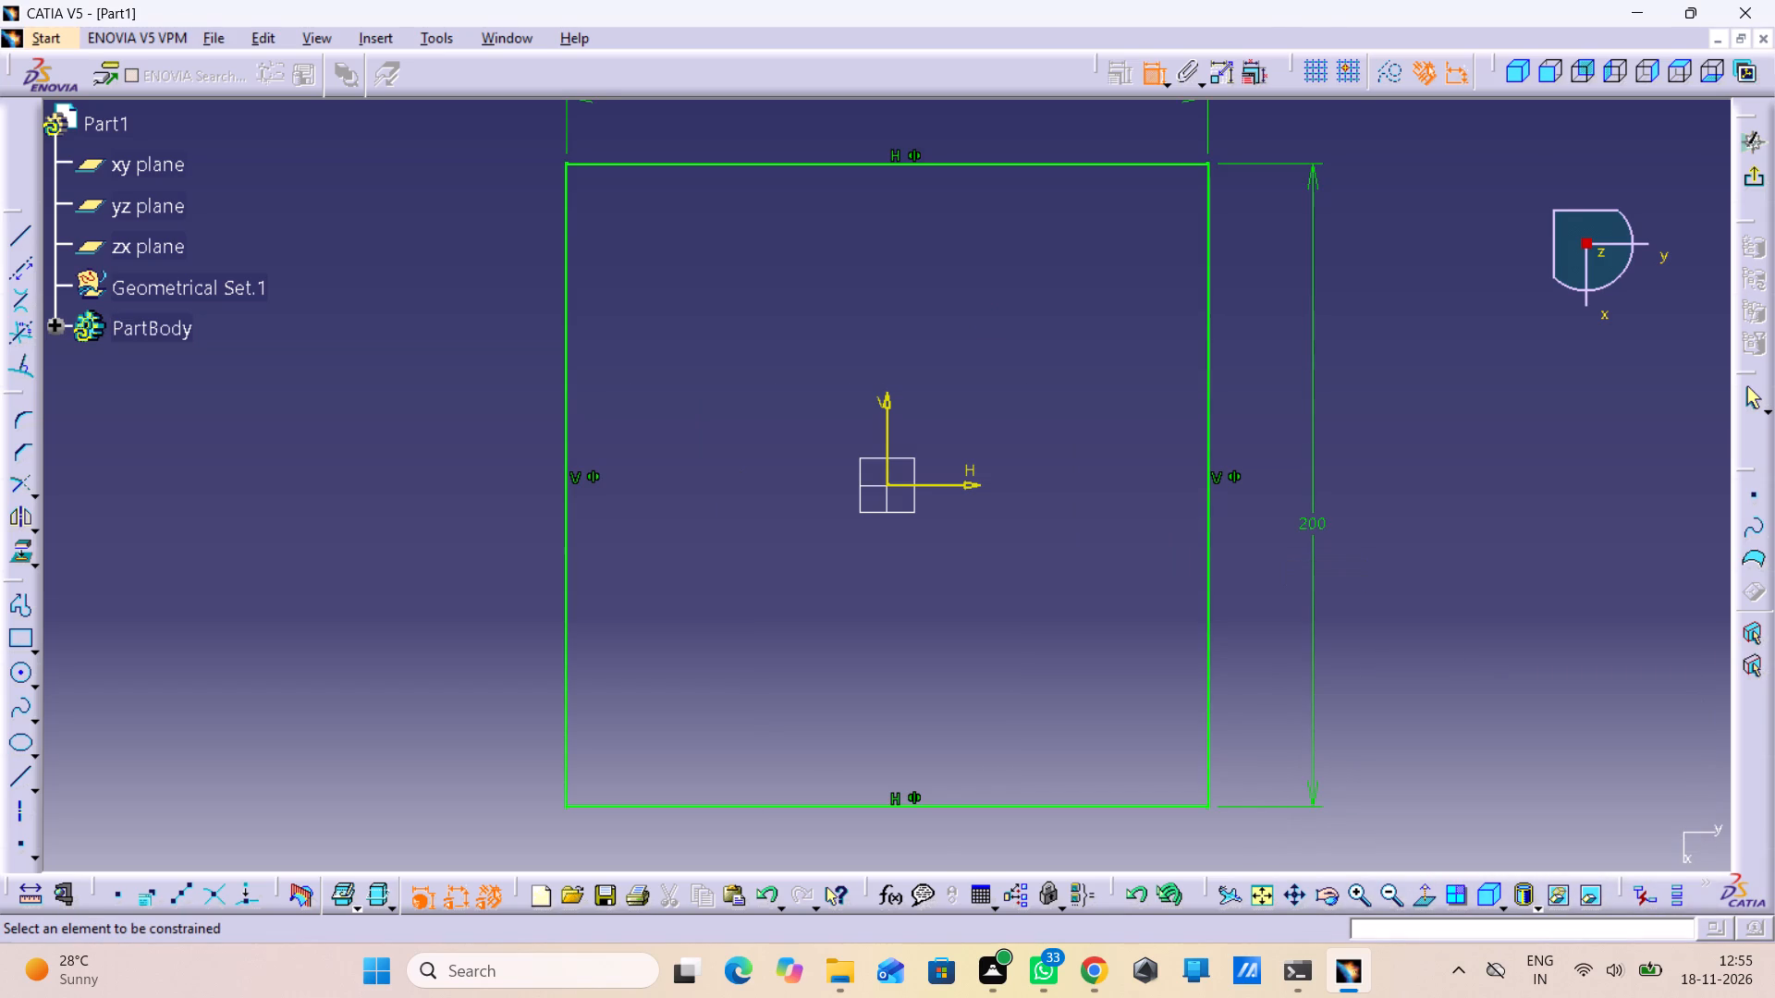
# Exit the finished square sketch and return to the sheet metal workbench.
pyautogui.moveTo(1441, 520); pyautogui.dragTo(1480, 624, button='middle')
pyautogui.rightClick(1441, 517)
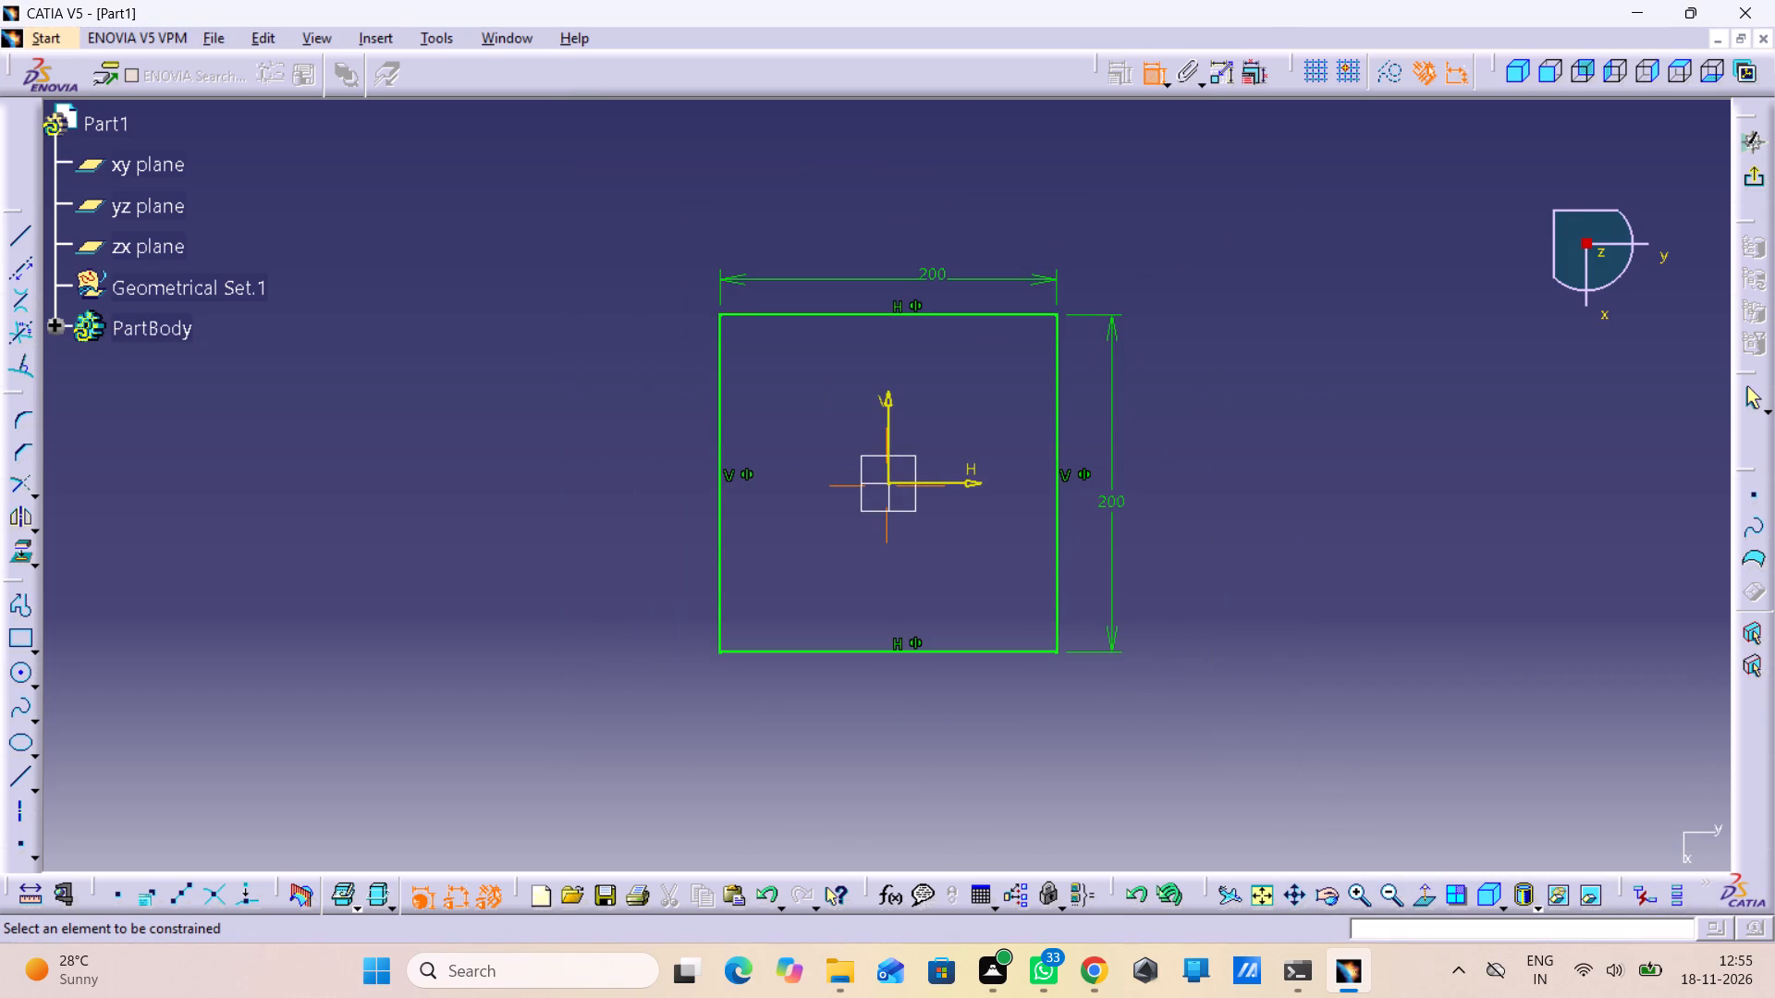
pyautogui.click(1743, 174)
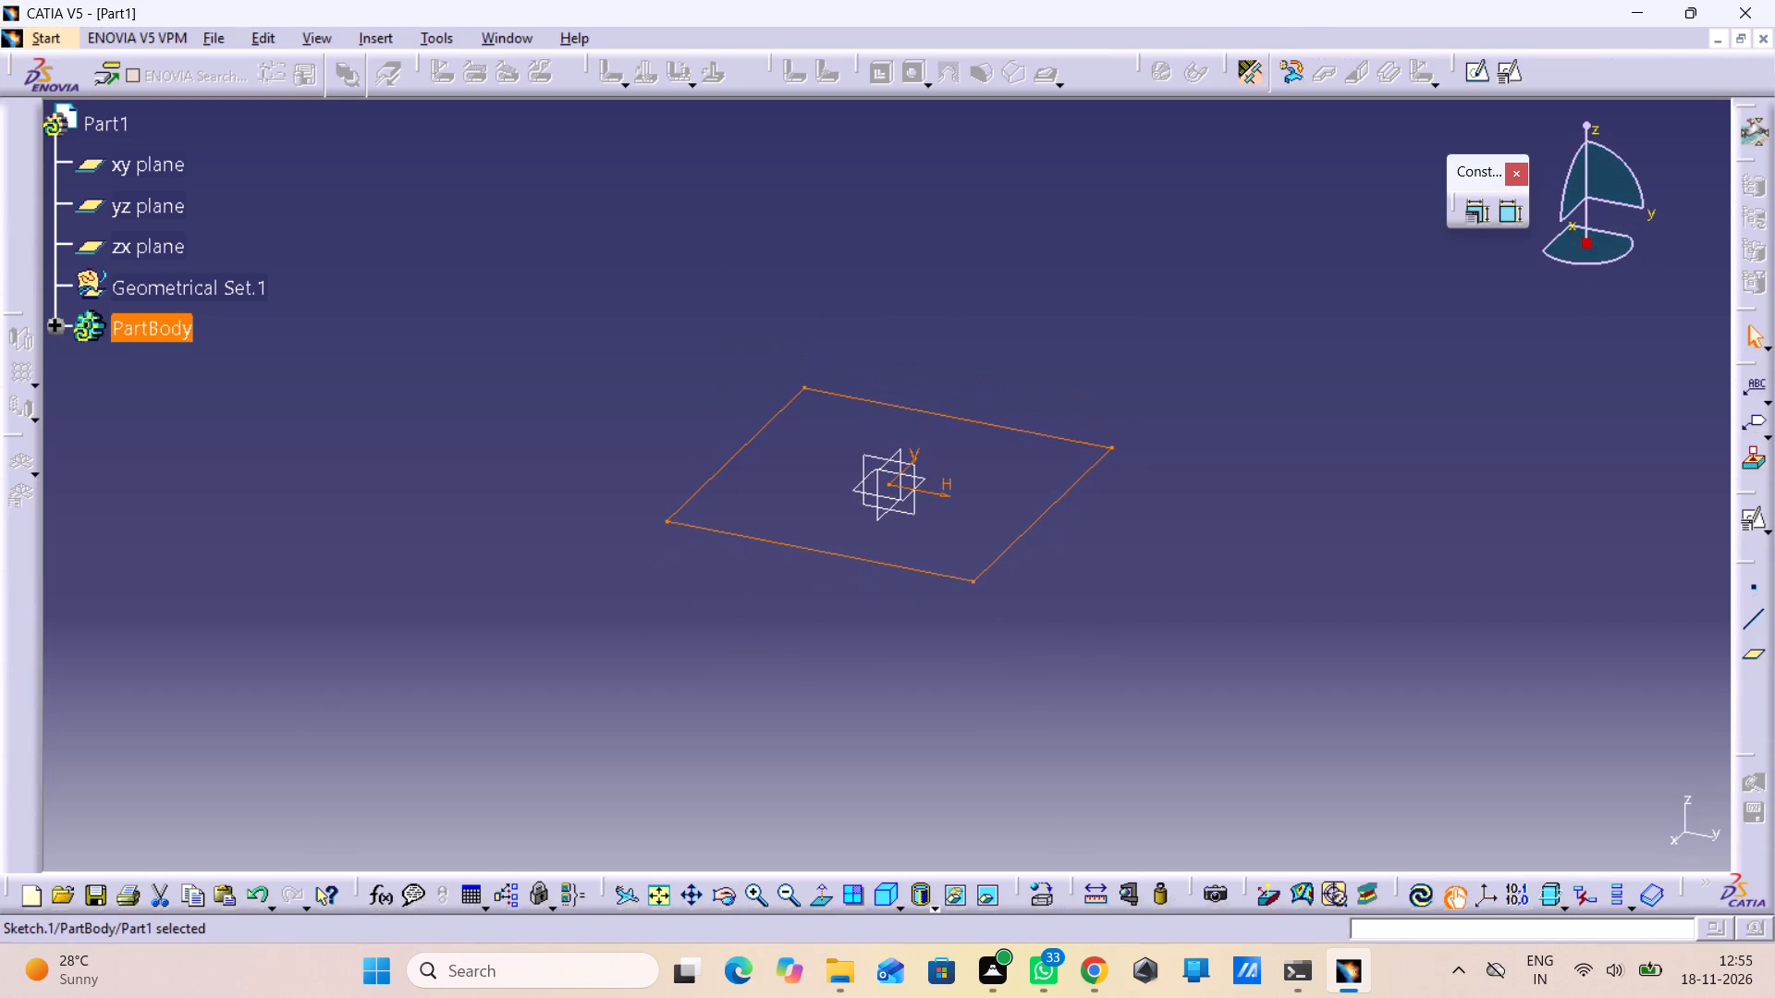
# Define the sheet metal parameters with a 1 mm thickness and a 2 mm default bend radius.
pyautogui.click(1261, 89)
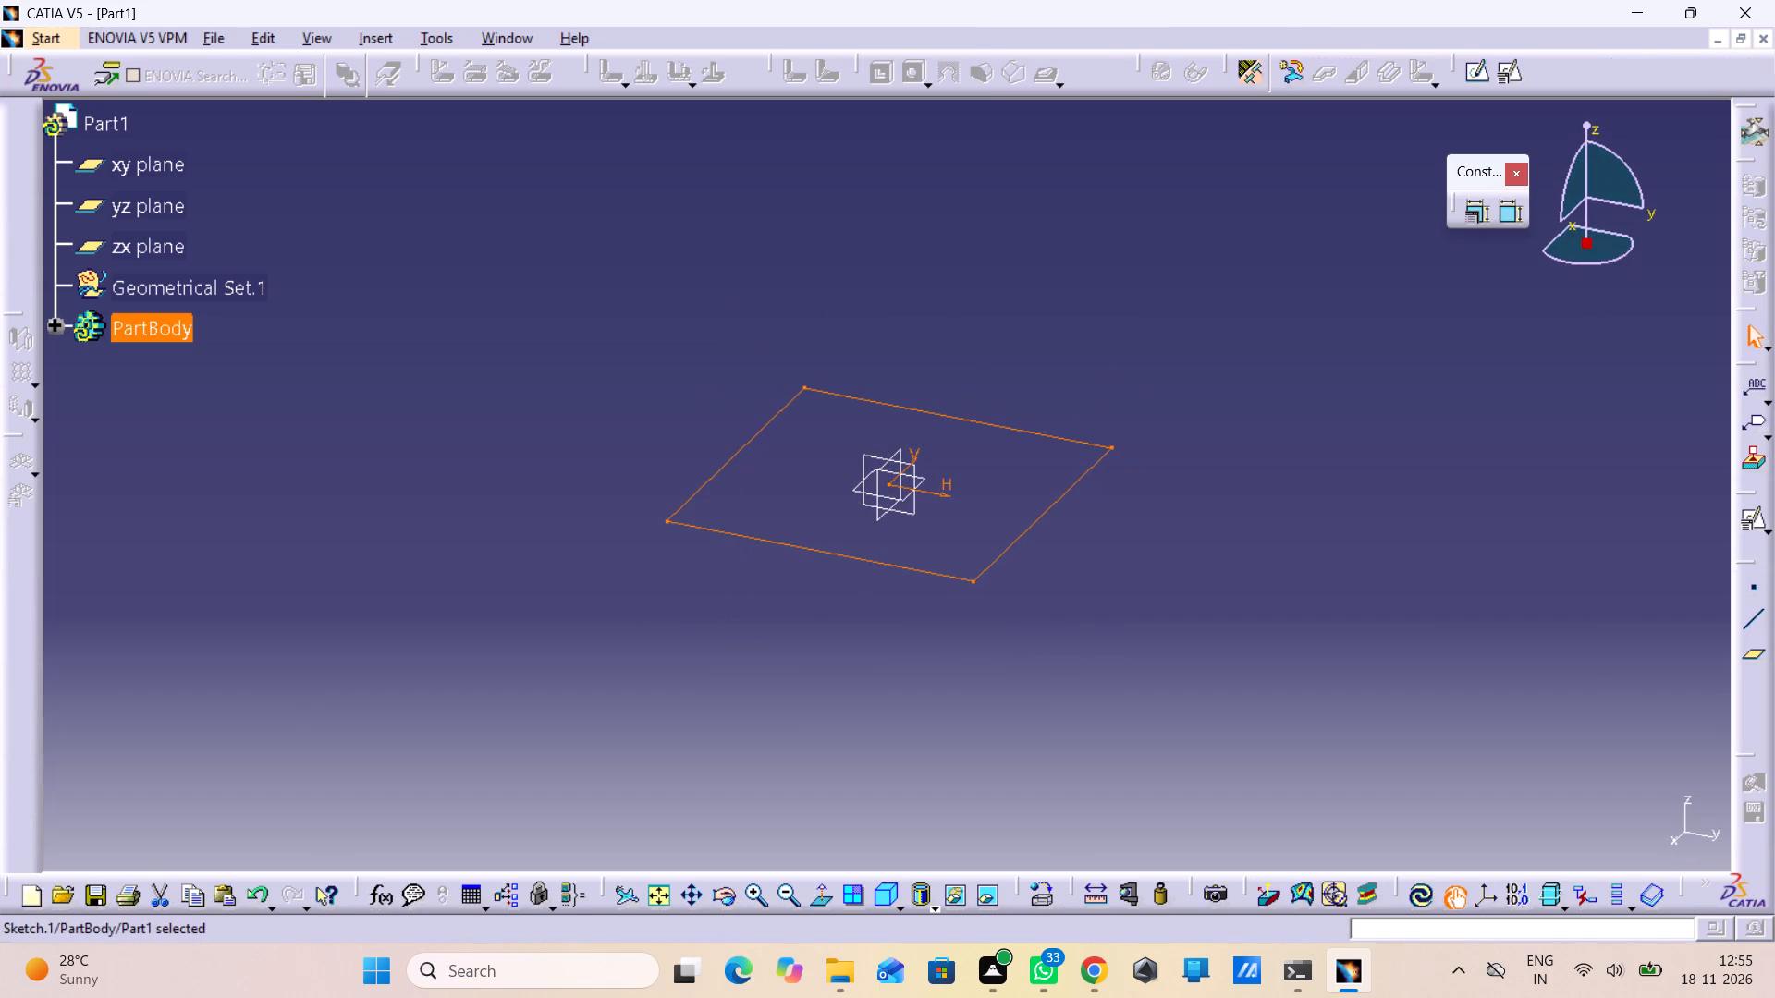
pyautogui.click(1262, 82)
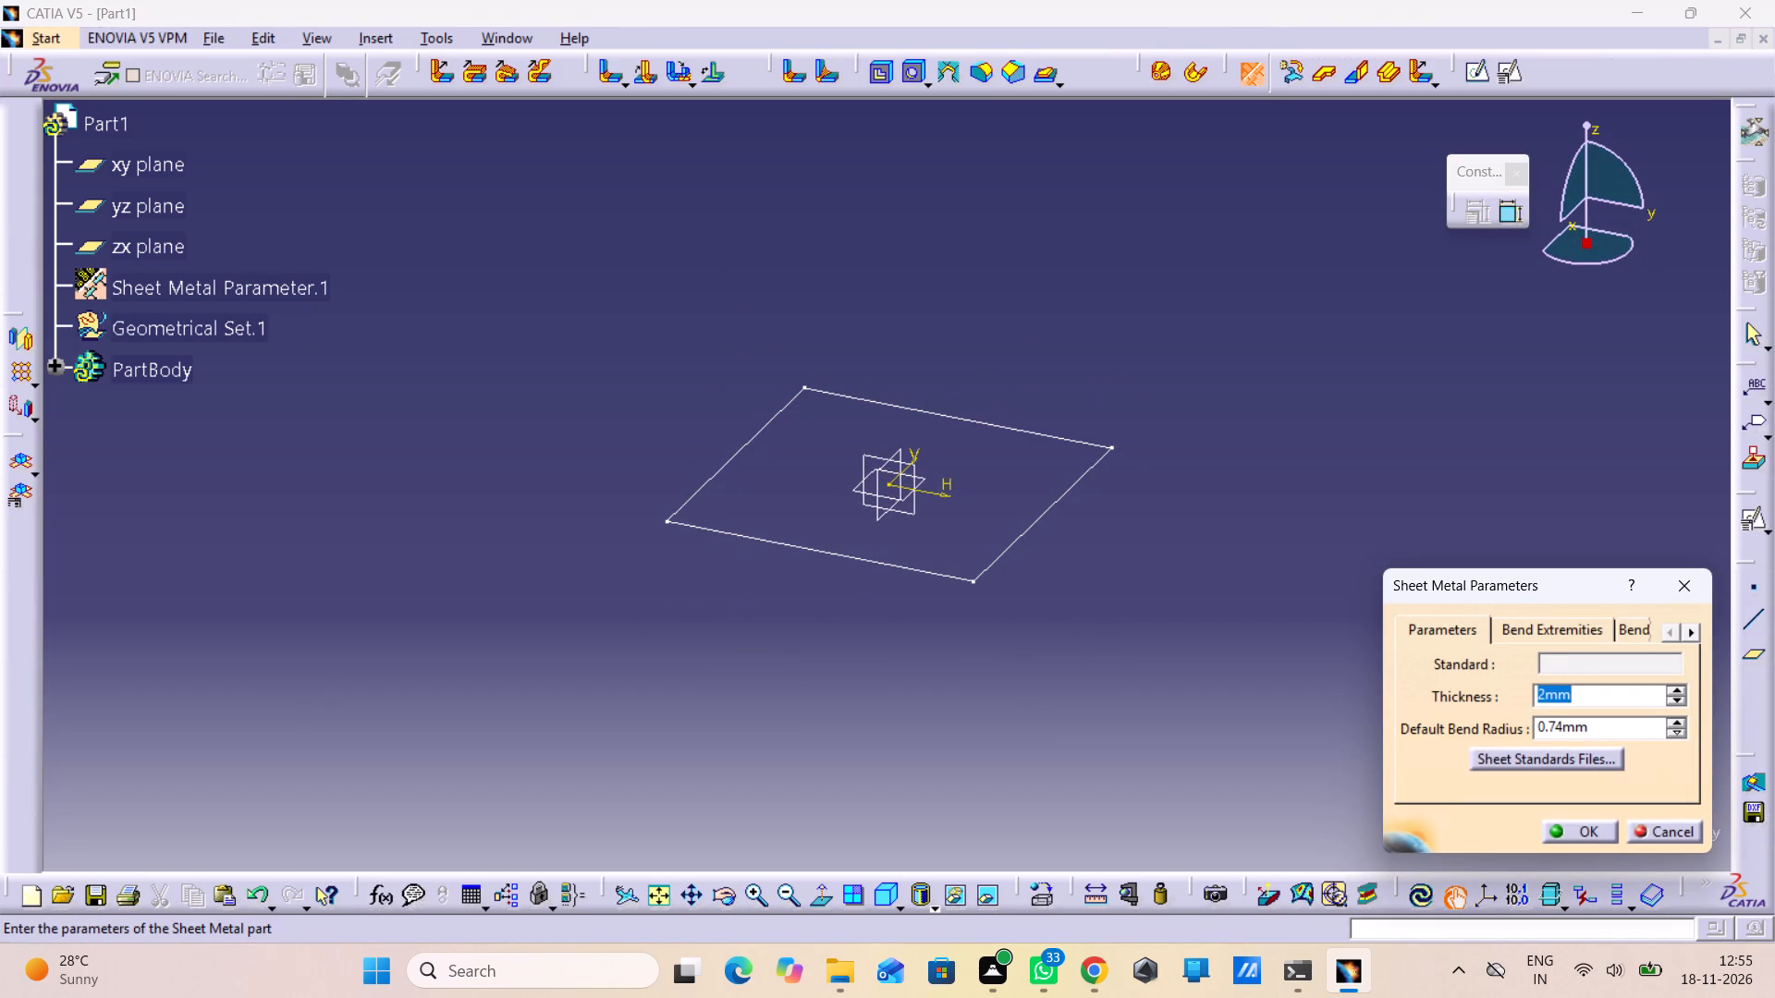
pyautogui.write('01')
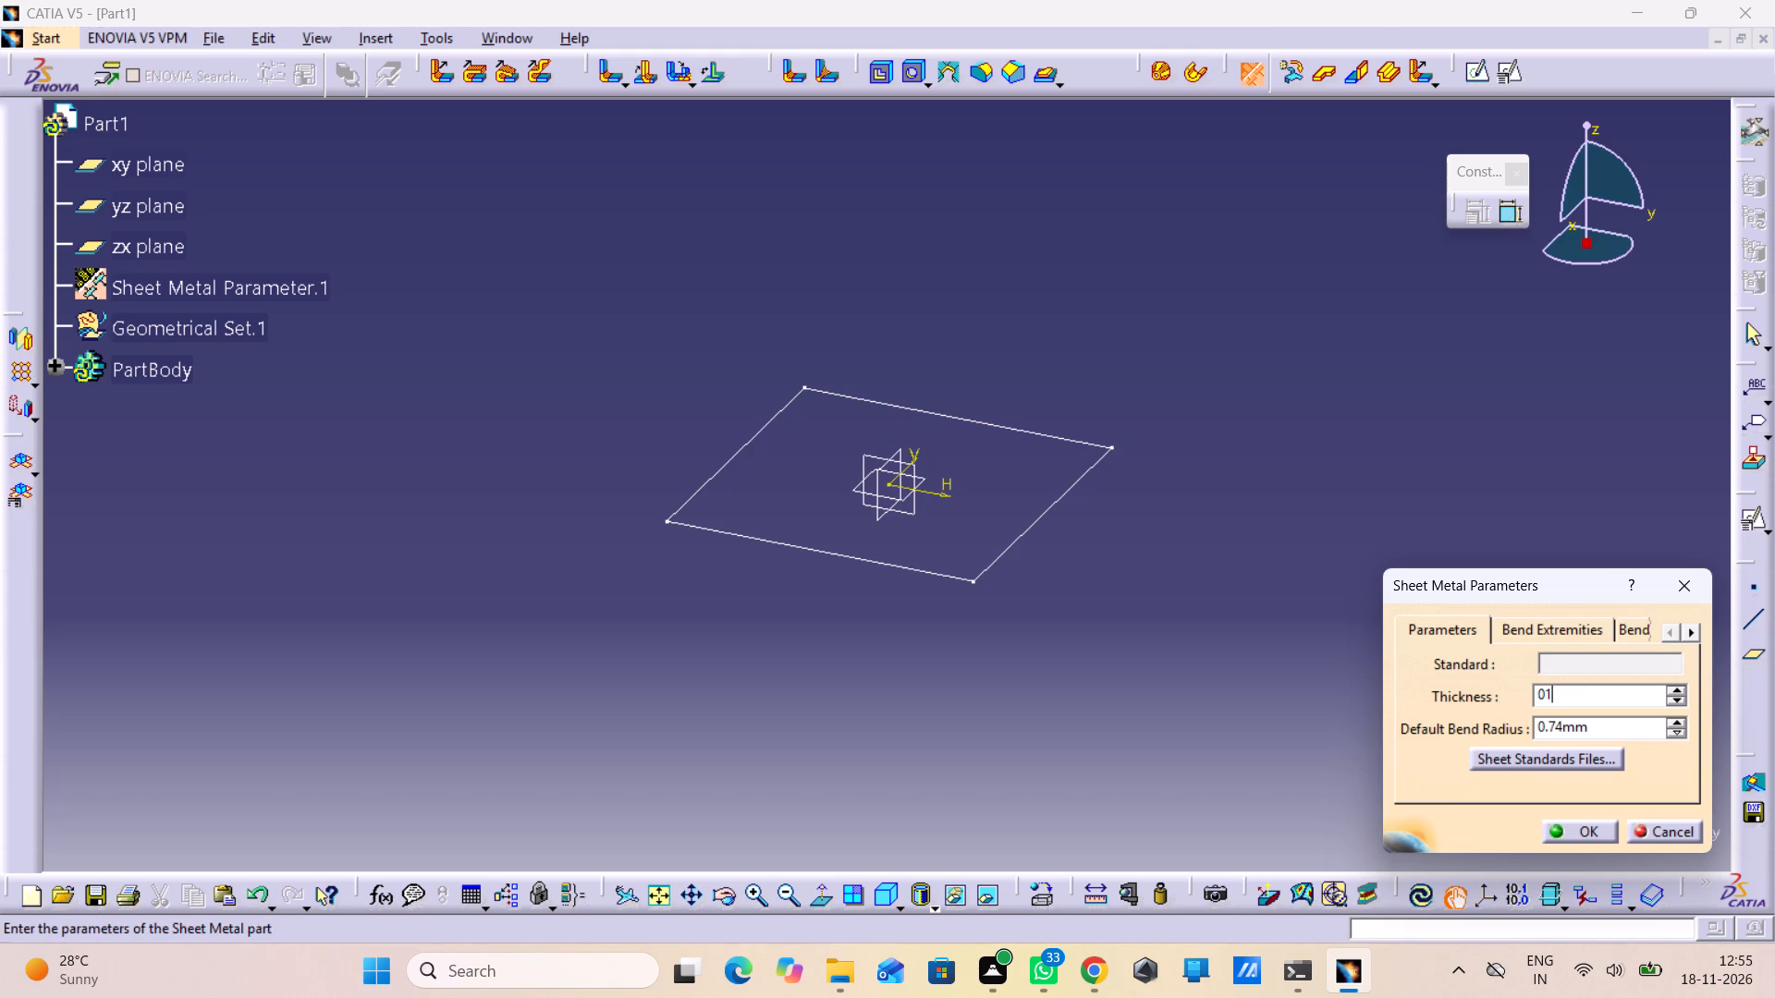
pyautogui.moveTo(1614, 730); pyautogui.dragTo(1549, 727)
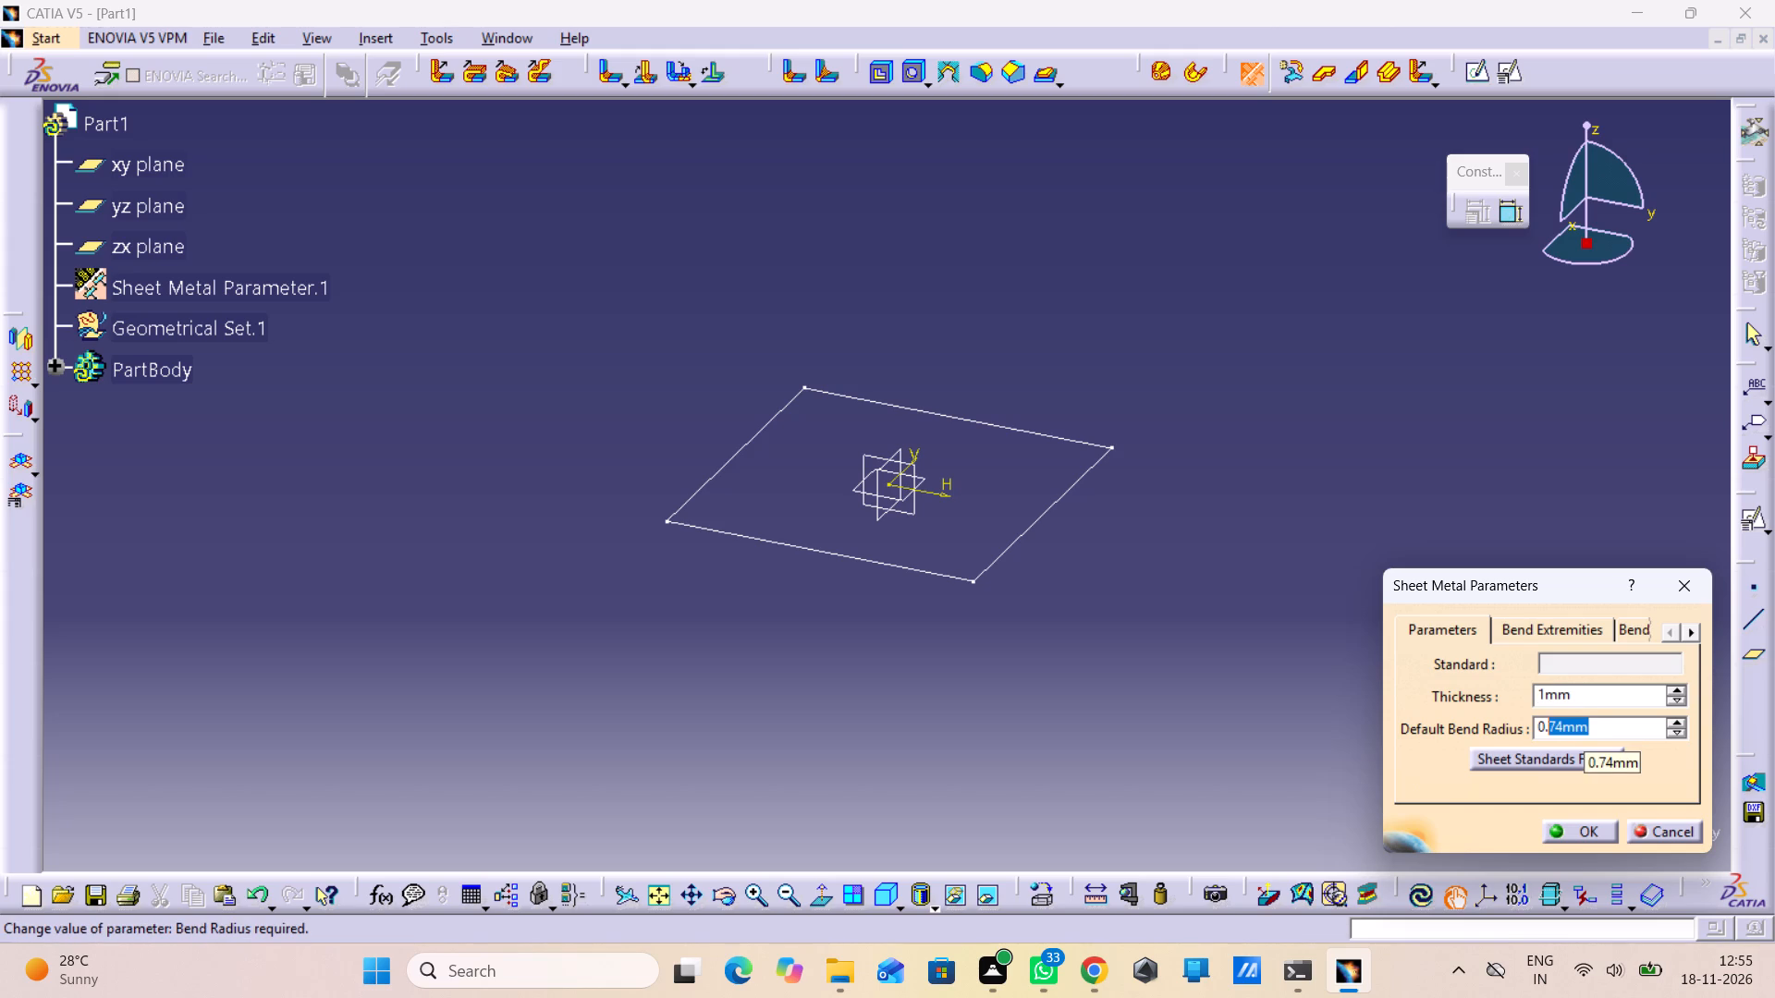
pyautogui.press('BackSpace')
pyautogui.press('BackSpace')
pyautogui.press('BackSpace')
pyautogui.press('BackSpace')
pyautogui.press('2')
pyautogui.press('Return')
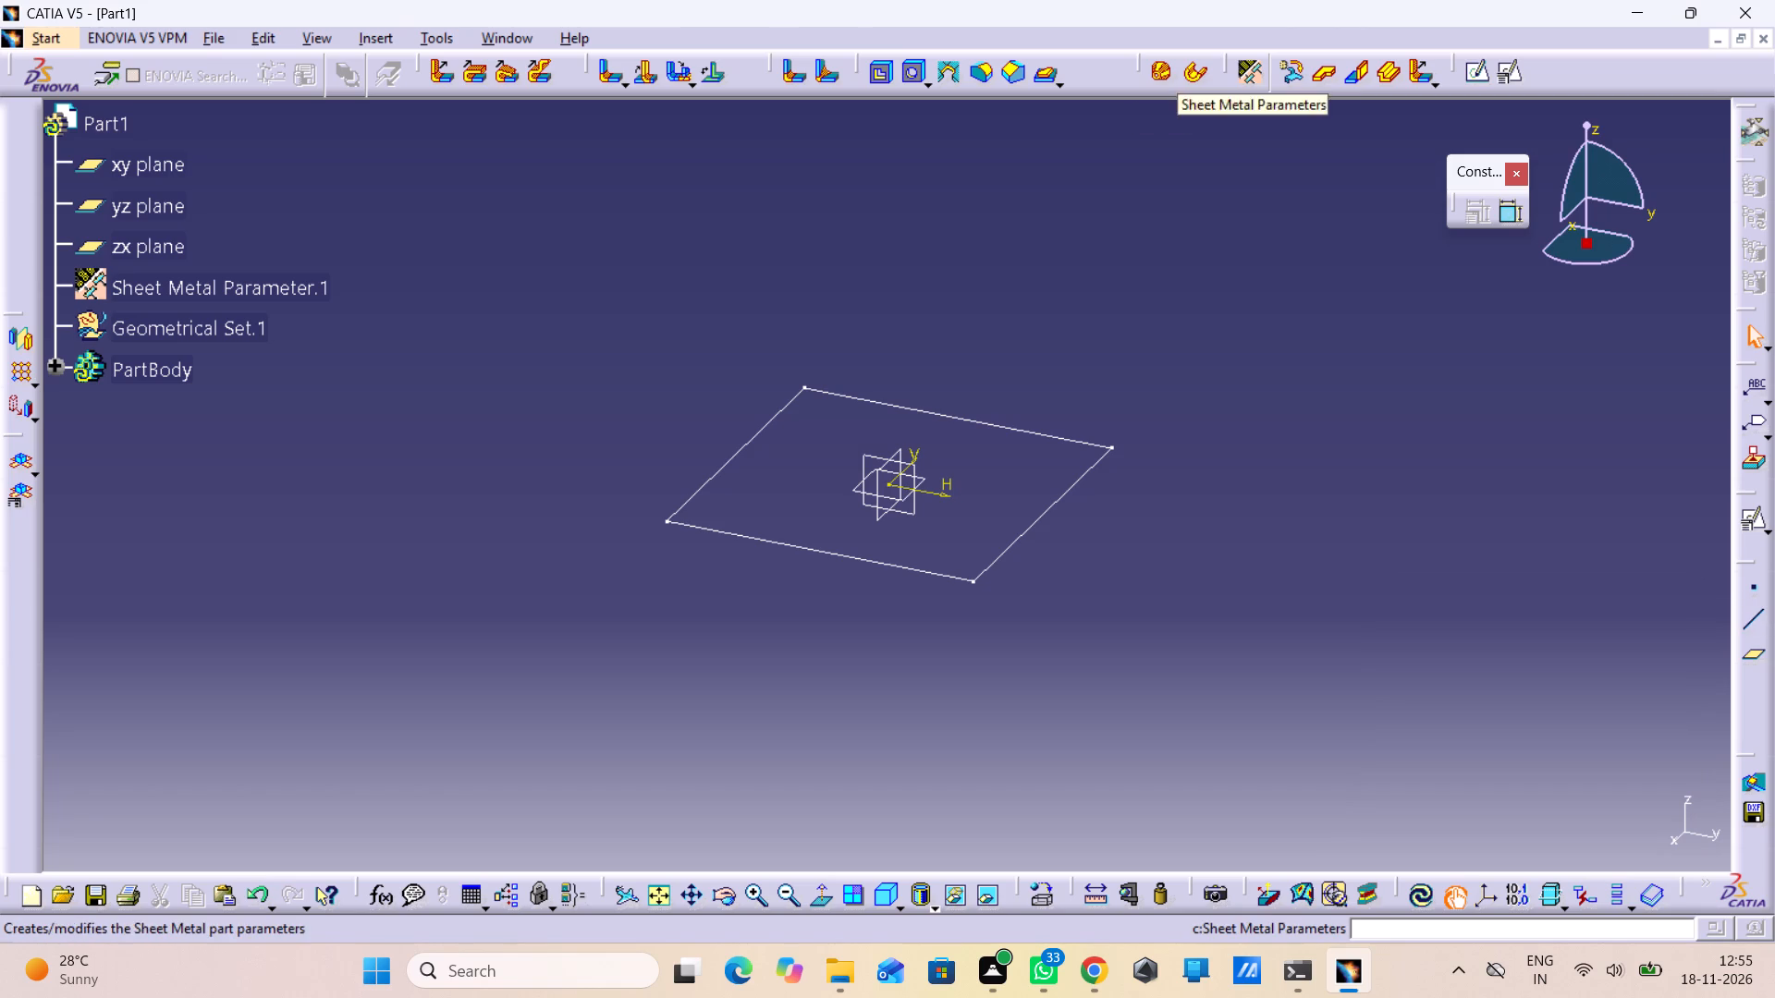
# Create a base wall using the square sketch, Sketch.1, as its profile.
pyautogui.click(1320, 80)
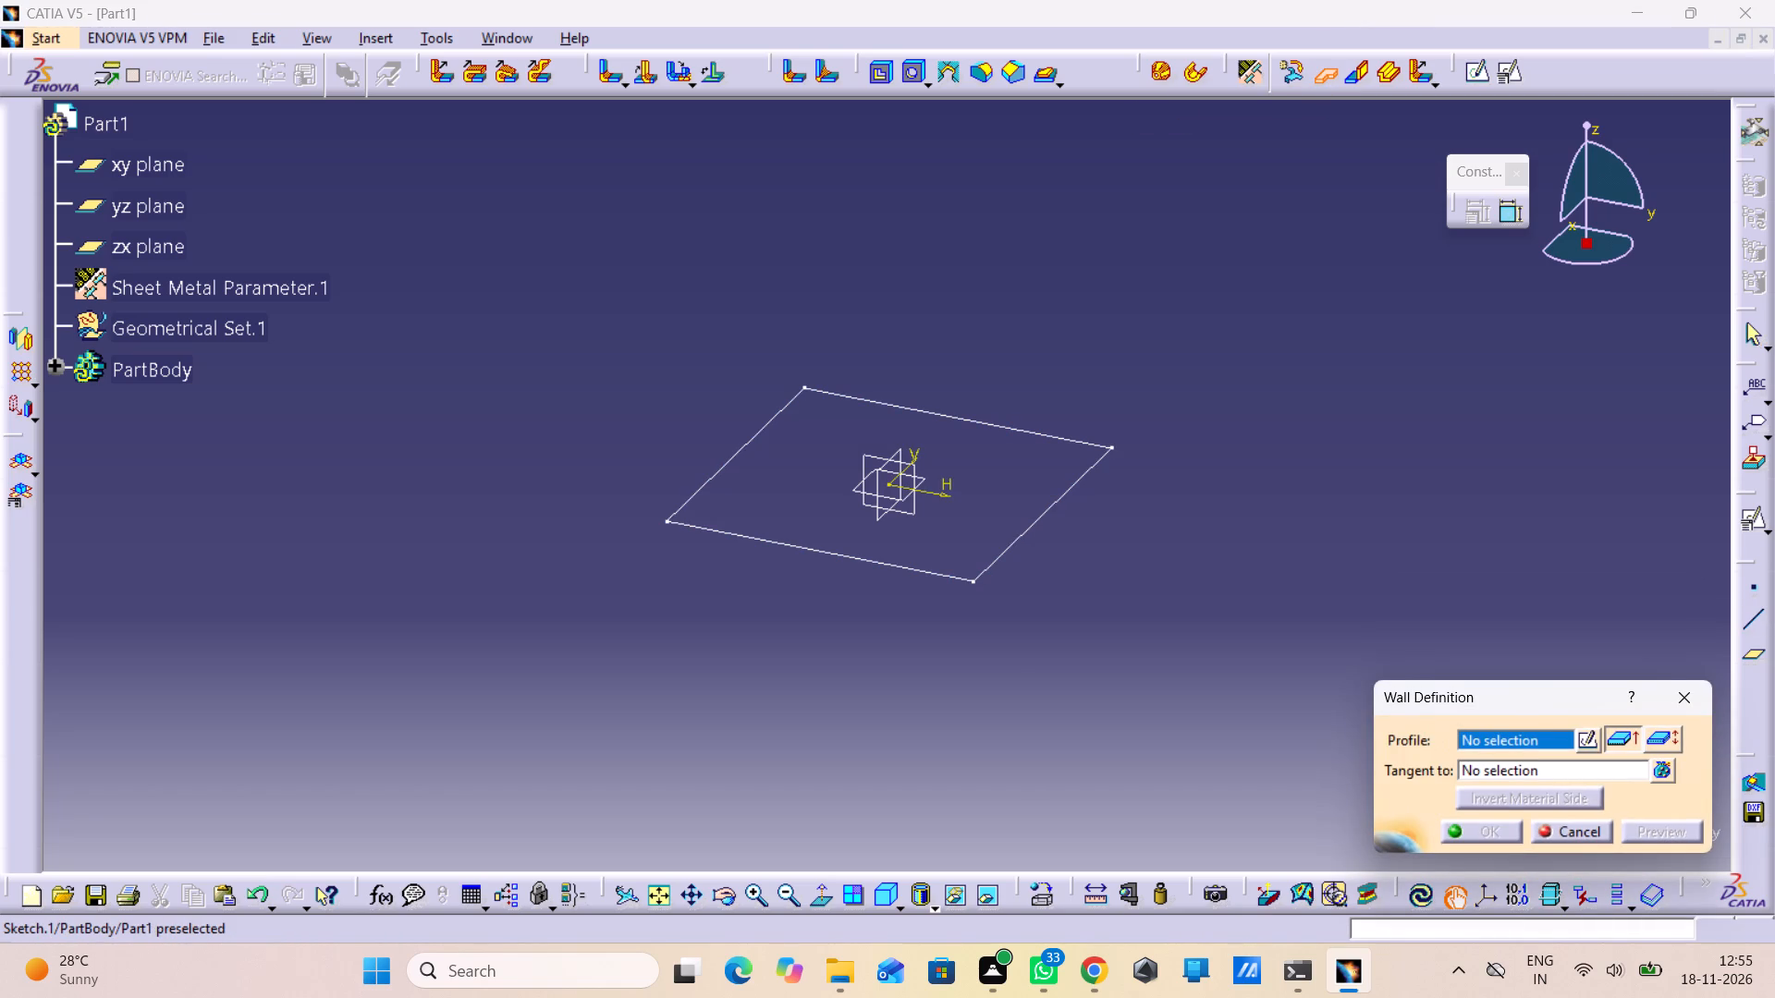
pyautogui.click(1028, 526)
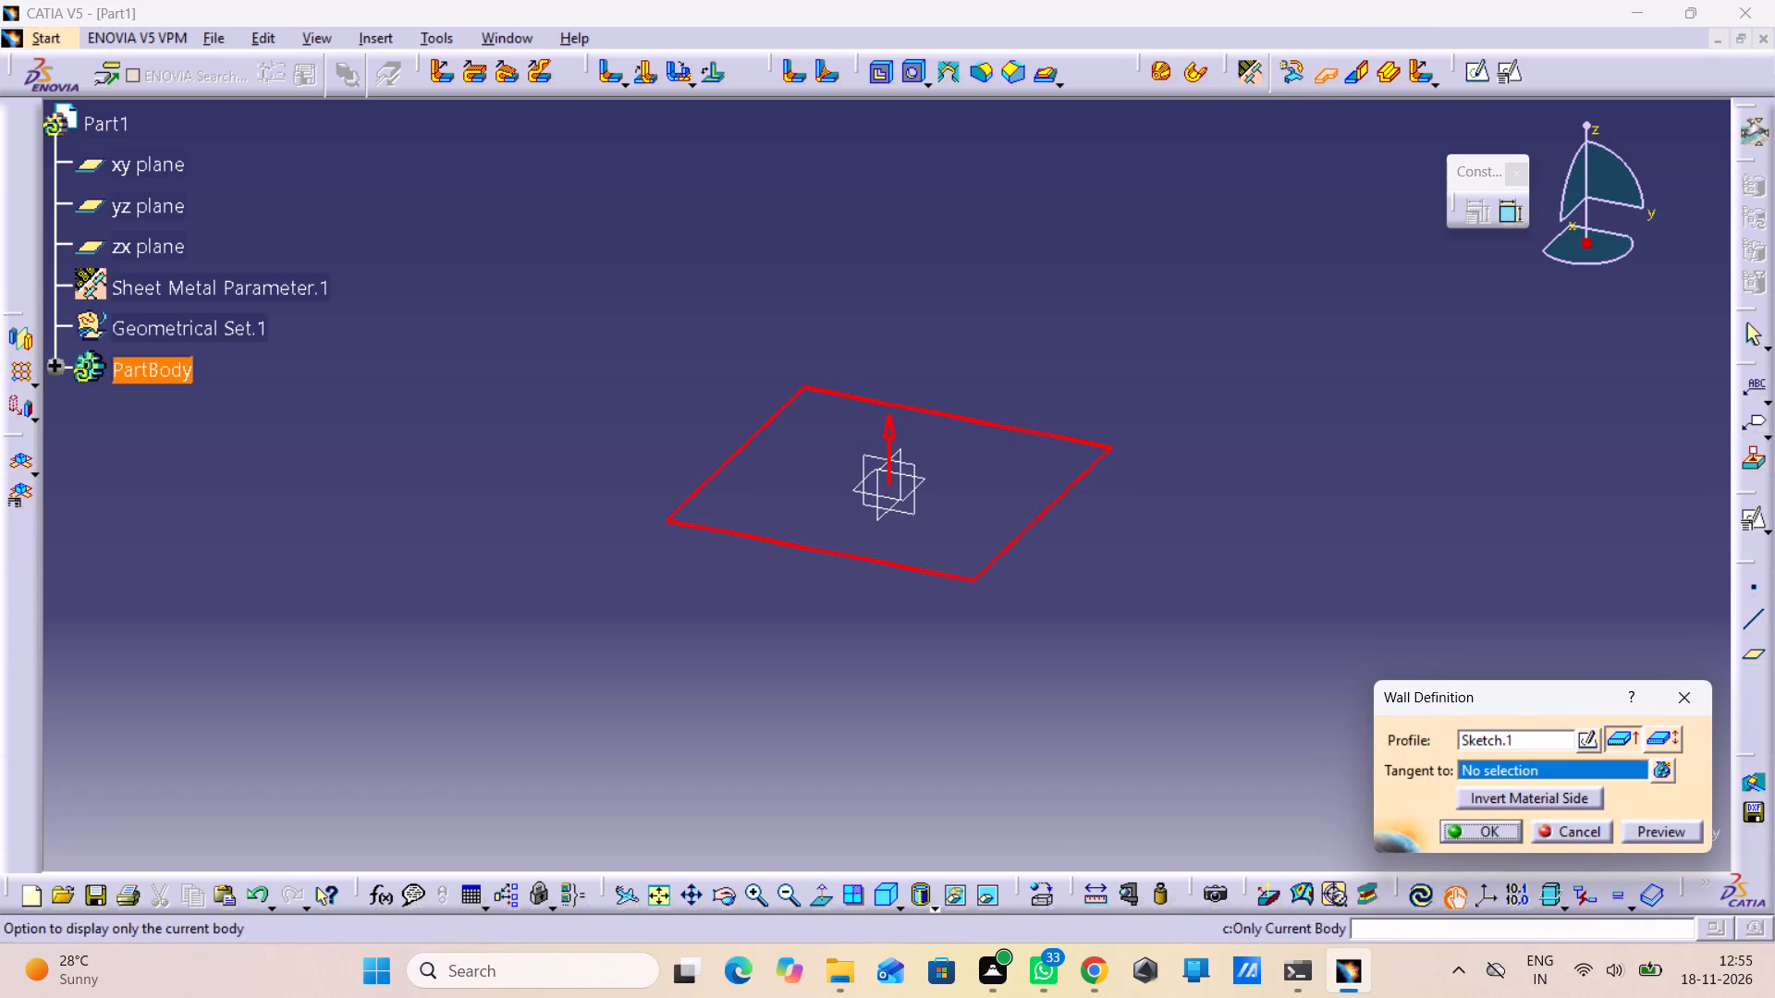
pyautogui.click(1474, 827)
pyautogui.click(1093, 752)
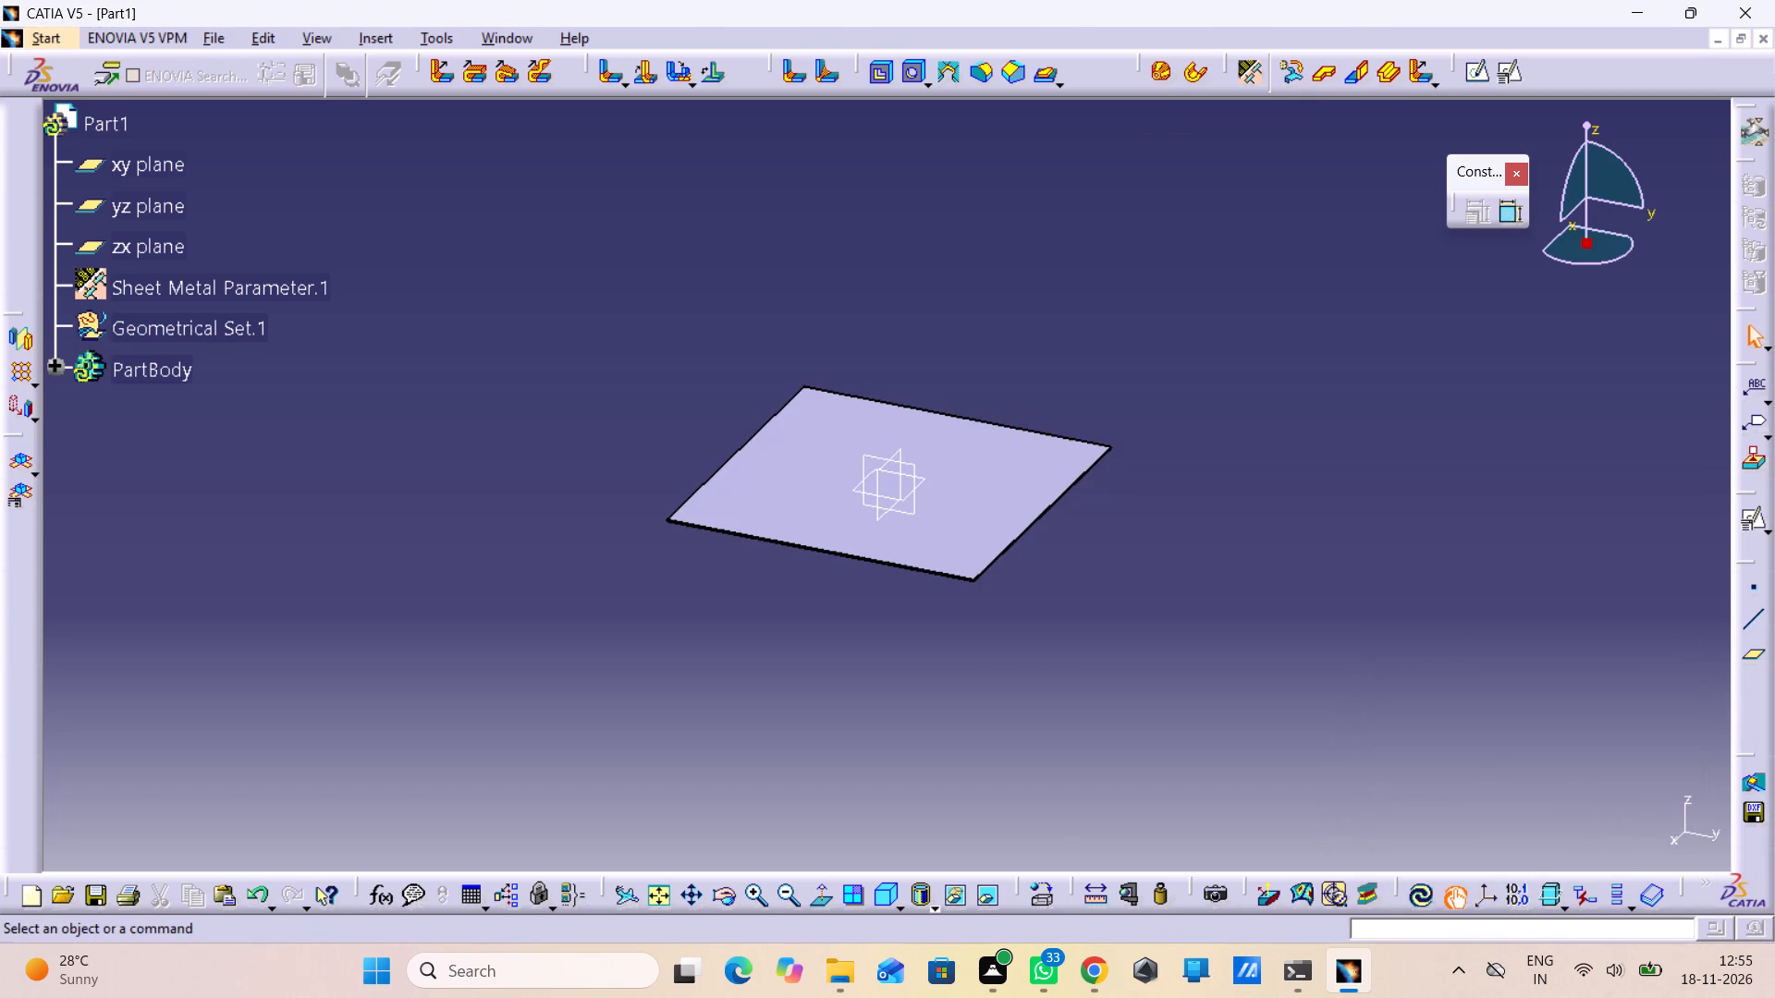
# Examine the flat base wall and its thin side edges from a low angle.
pyautogui.moveTo(1006, 732); pyautogui.dragTo(997, 550, button='middle')
pyautogui.moveTo(1006, 732); pyautogui.dragTo(1013, 662, button='right')
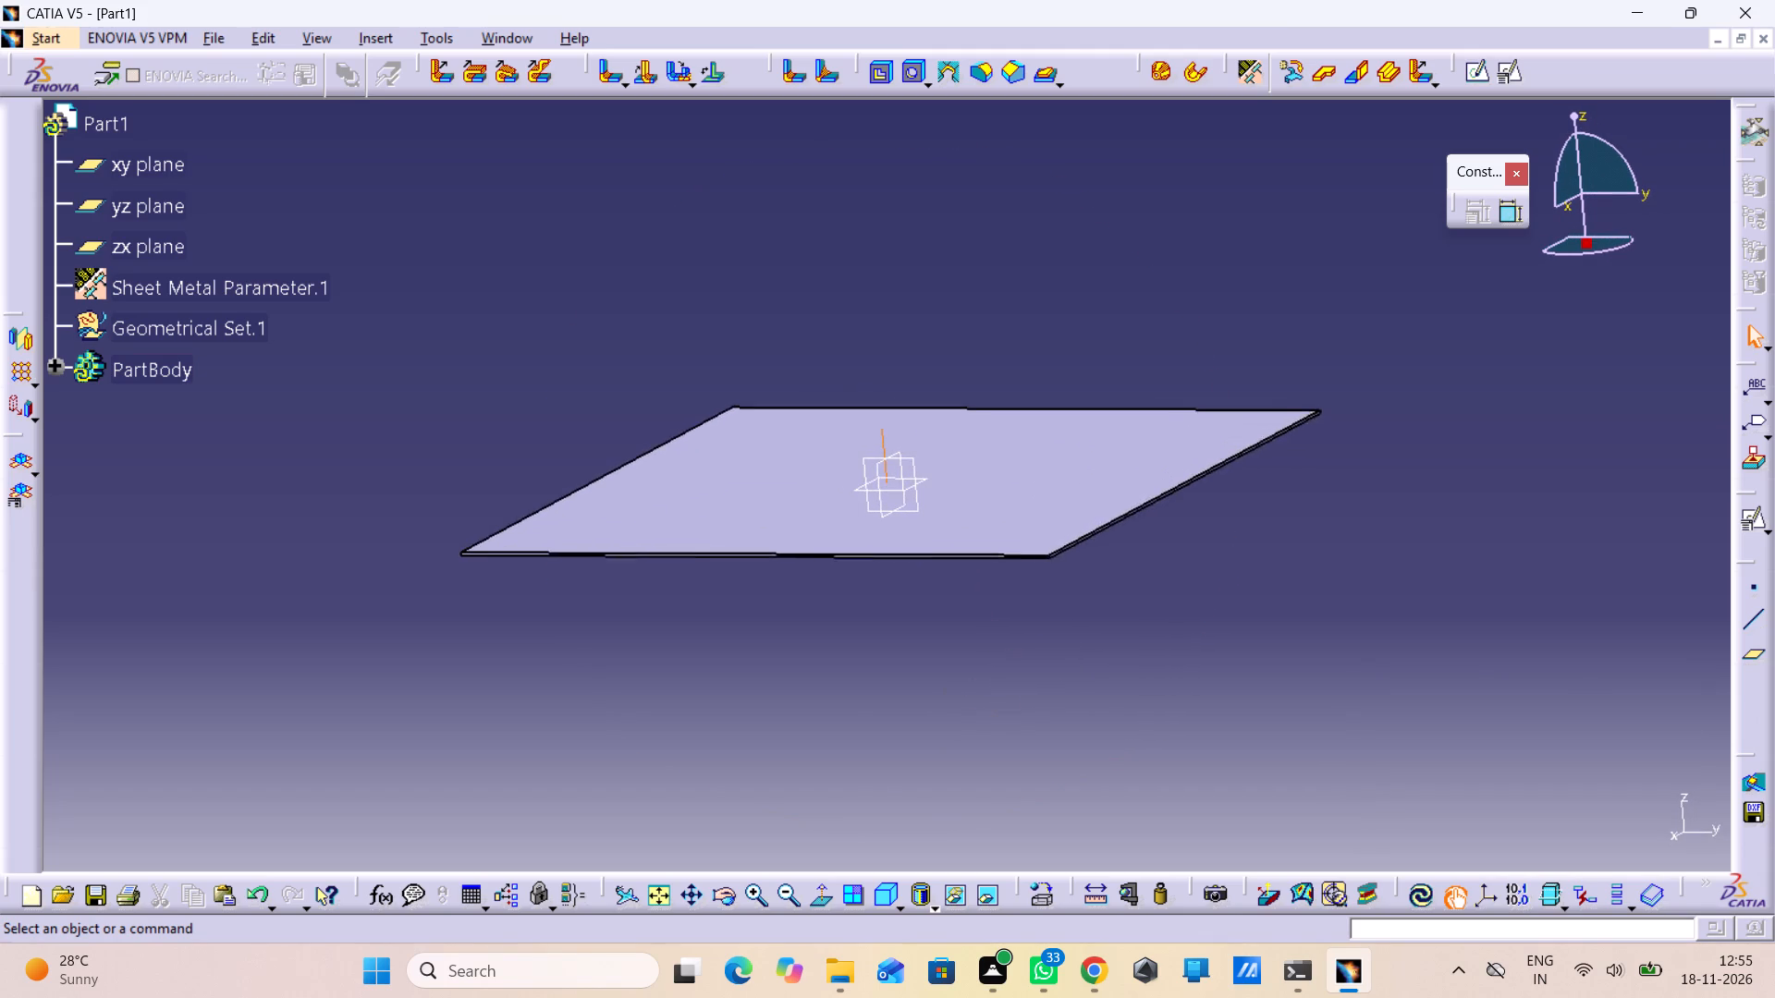
pyautogui.moveTo(997, 550); pyautogui.dragTo(990, 538, button='middle')
pyautogui.middleClick(990, 538)
pyautogui.middleClick(930, 616)
pyautogui.moveTo(930, 616); pyautogui.dragTo(1032, 589, button='right')
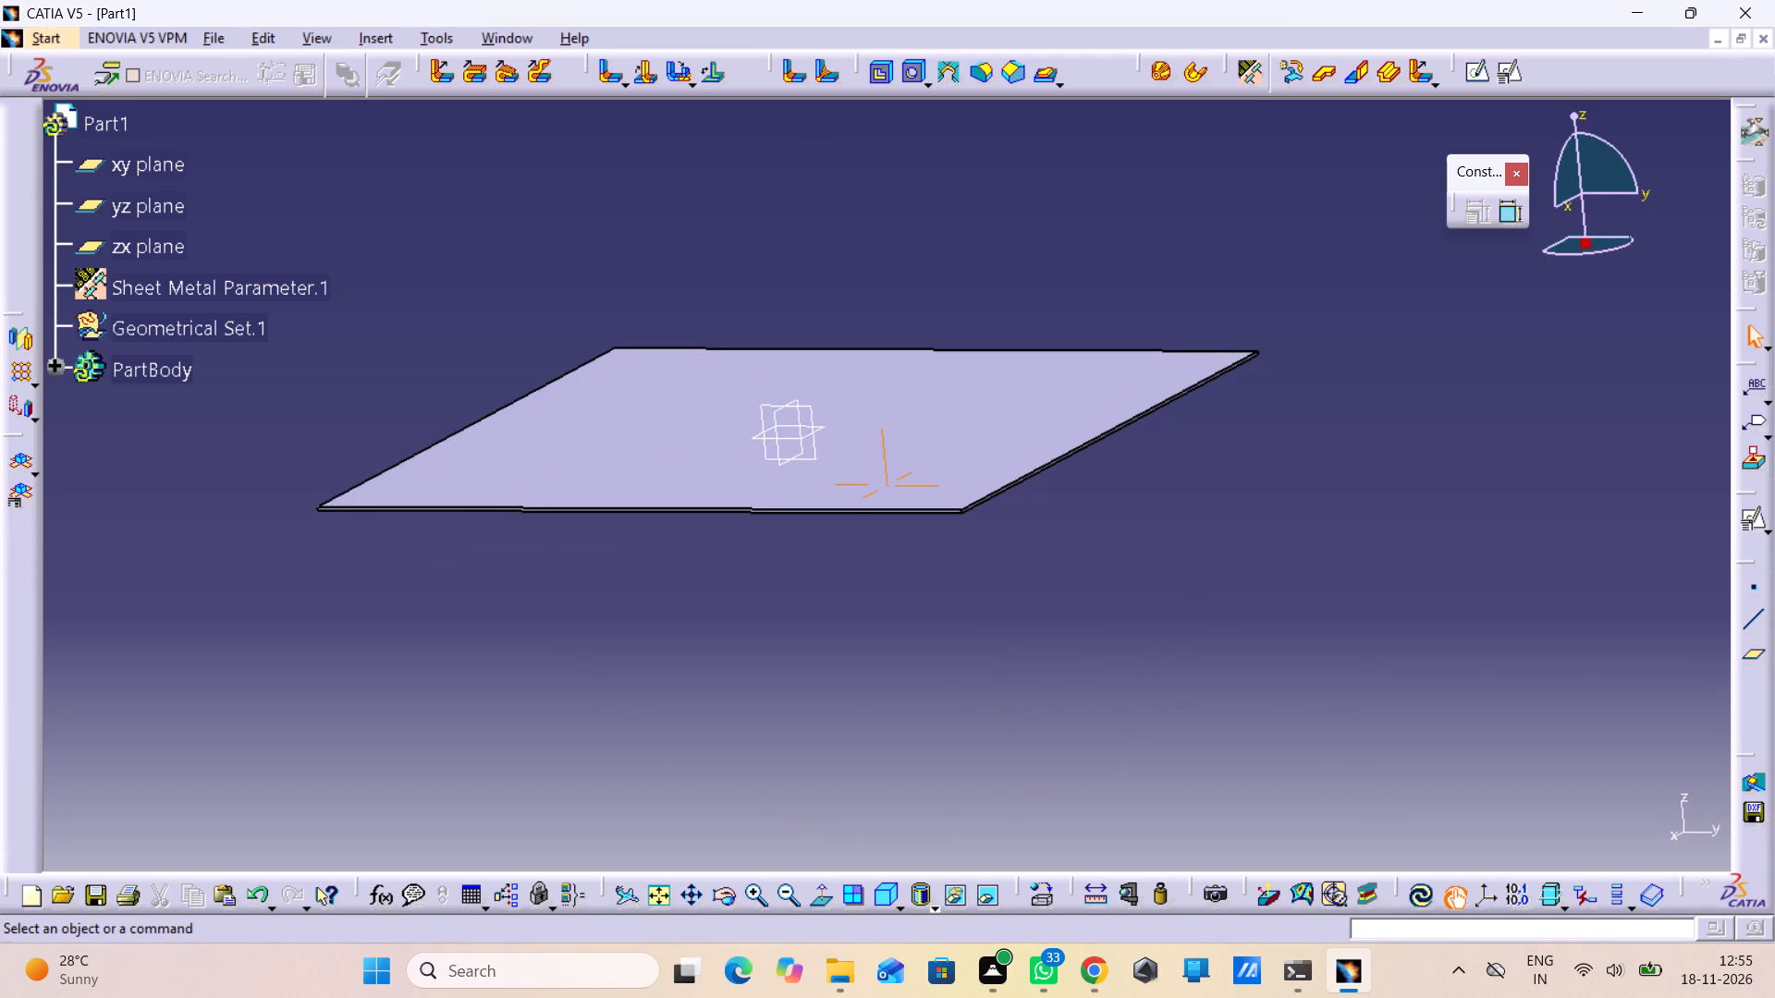
pyautogui.middleClick(1032, 589)
pyautogui.moveTo(1032, 589); pyautogui.dragTo(1035, 587, button='right')
pyautogui.moveTo(943, 608); pyautogui.dragTo(936, 662, button='middle')
pyautogui.rightClick(943, 608)
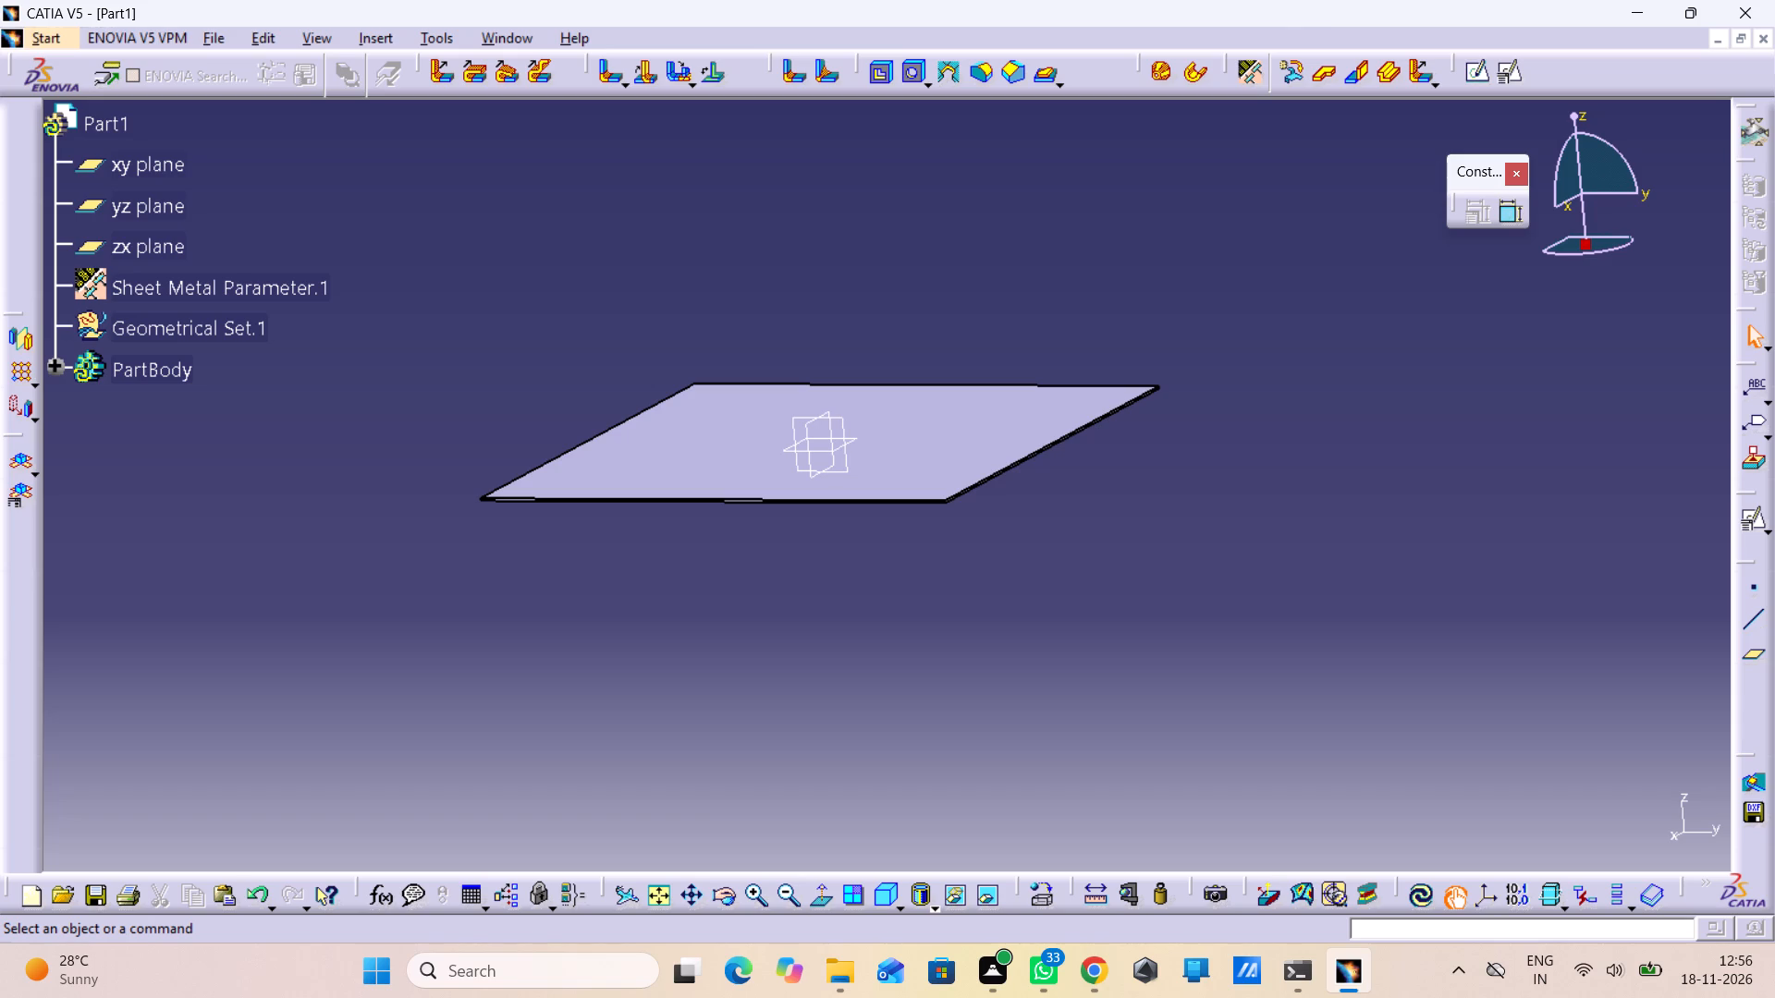
pyautogui.moveTo(1053, 592); pyautogui.dragTo(1015, 442, button='middle')
pyautogui.rightClick(1053, 592)
pyautogui.moveTo(1067, 454); pyautogui.dragTo(1073, 507, button='middle')
pyautogui.rightClick(1067, 454)
pyautogui.moveTo(1094, 555); pyautogui.dragTo(1076, 615, button='middle')
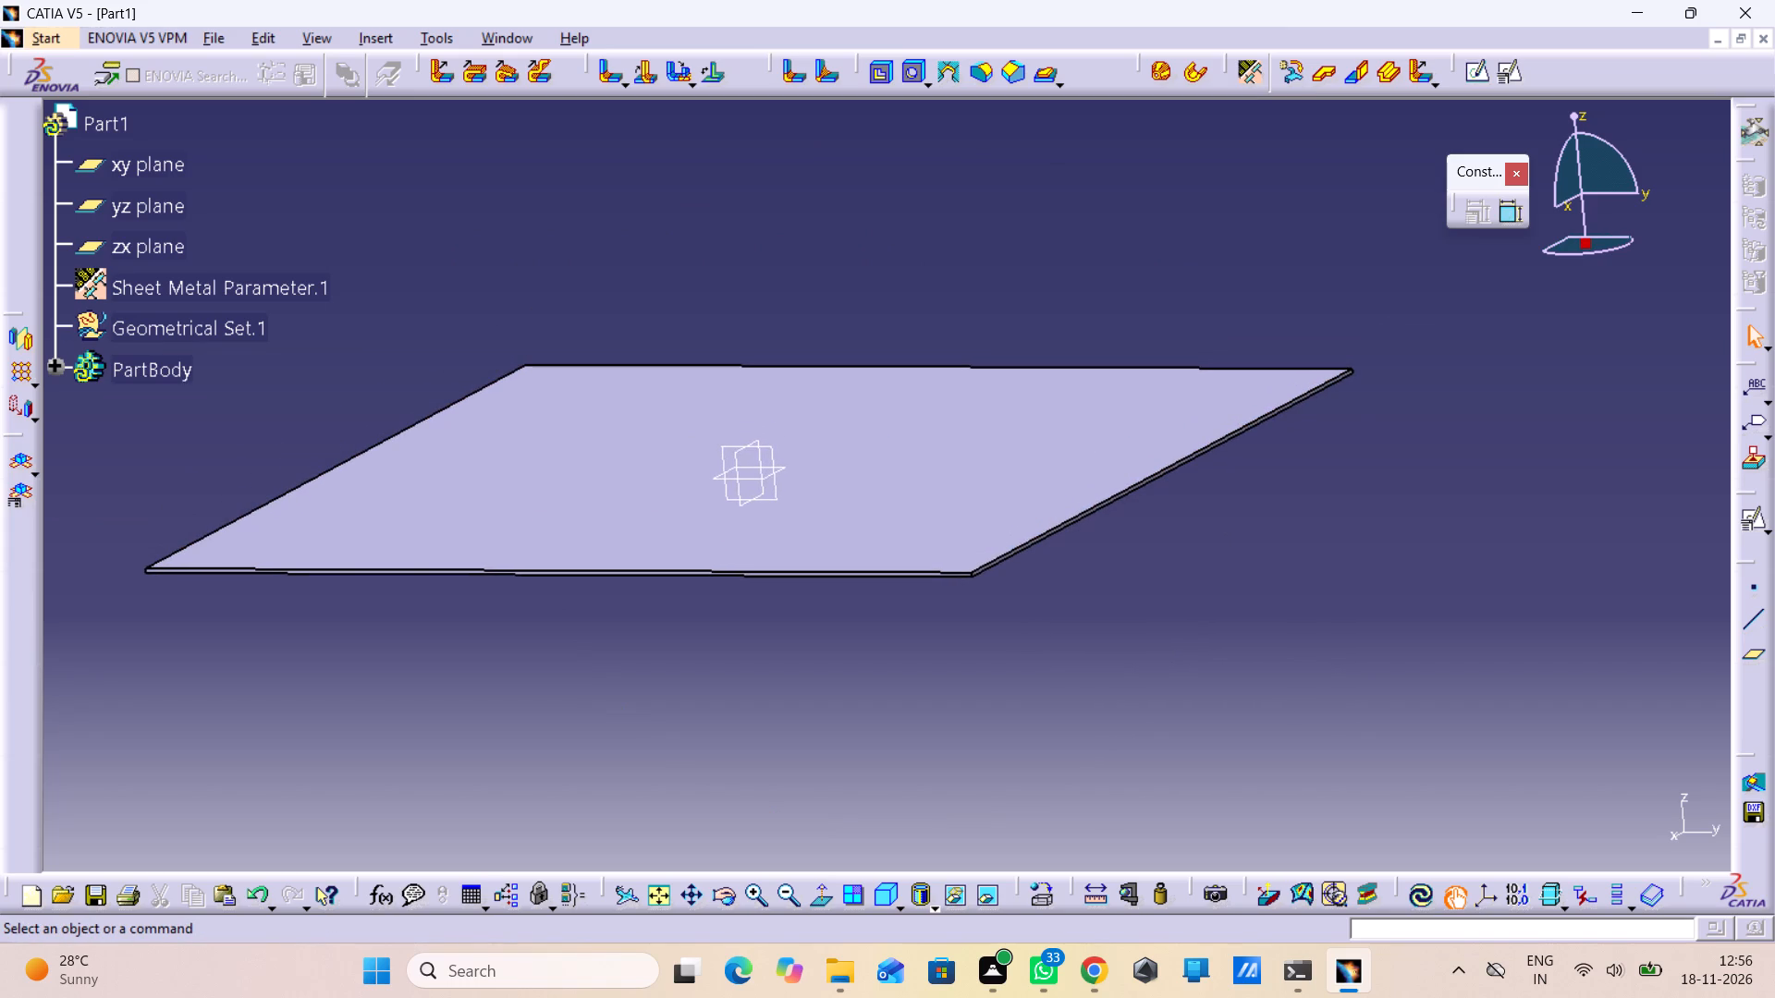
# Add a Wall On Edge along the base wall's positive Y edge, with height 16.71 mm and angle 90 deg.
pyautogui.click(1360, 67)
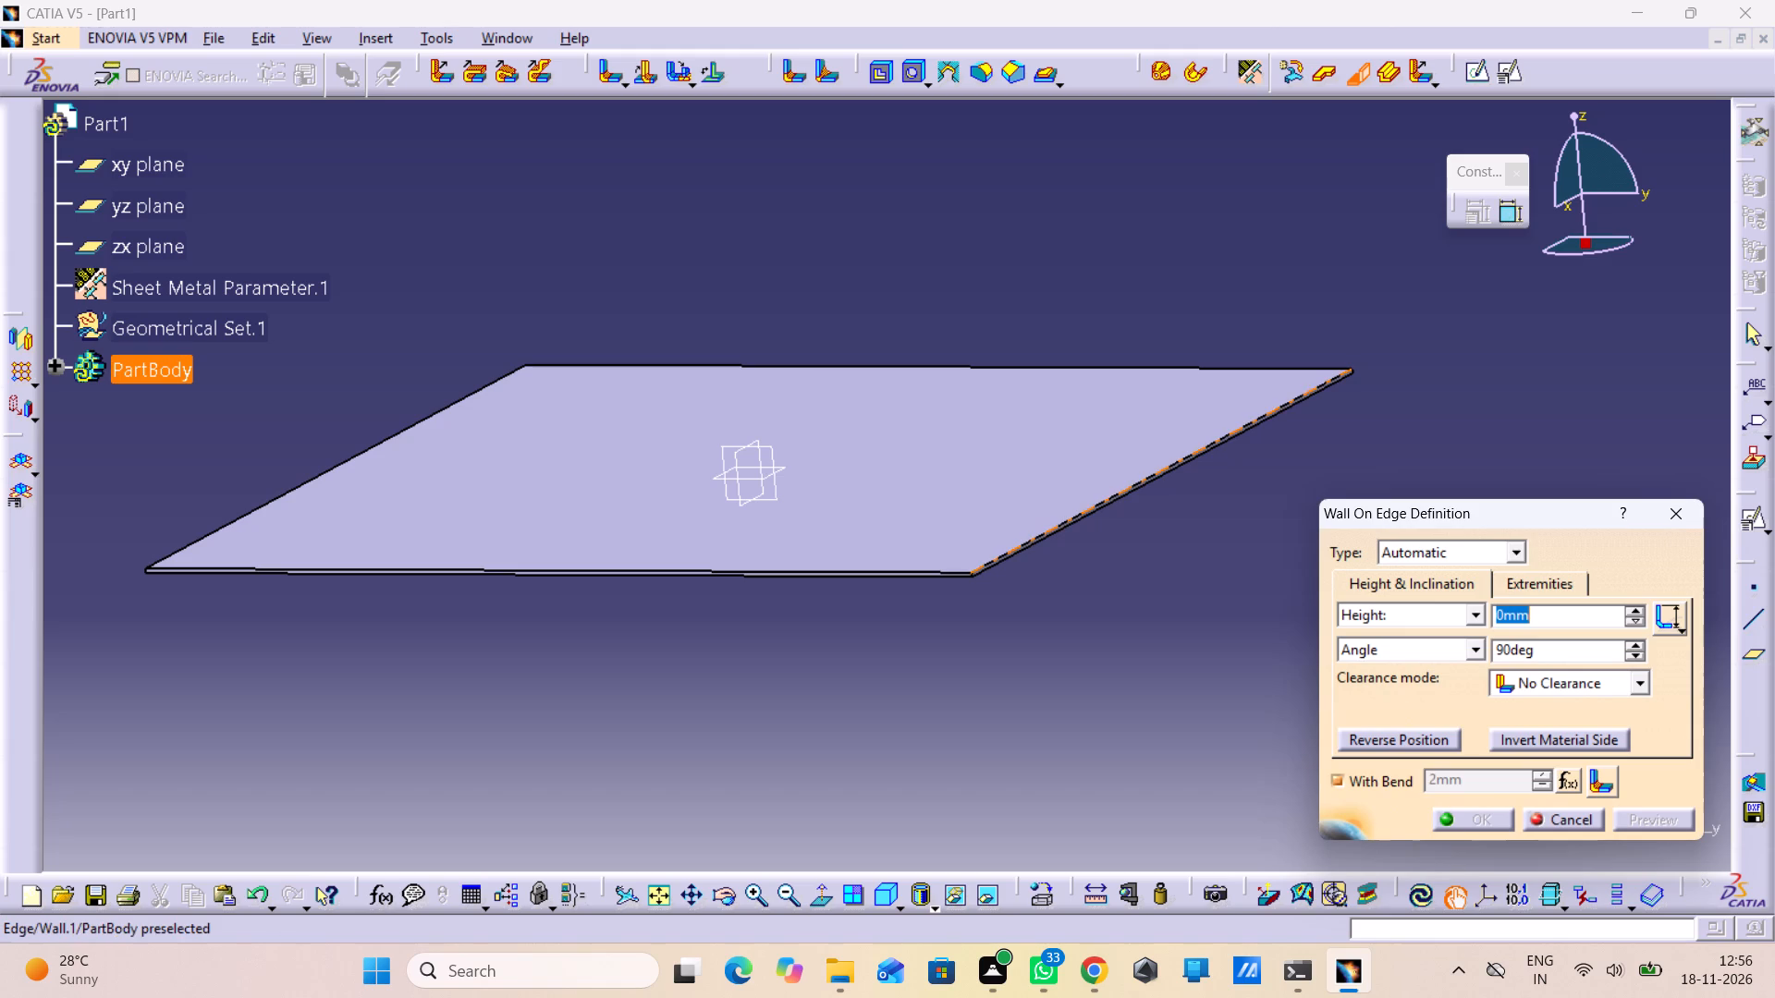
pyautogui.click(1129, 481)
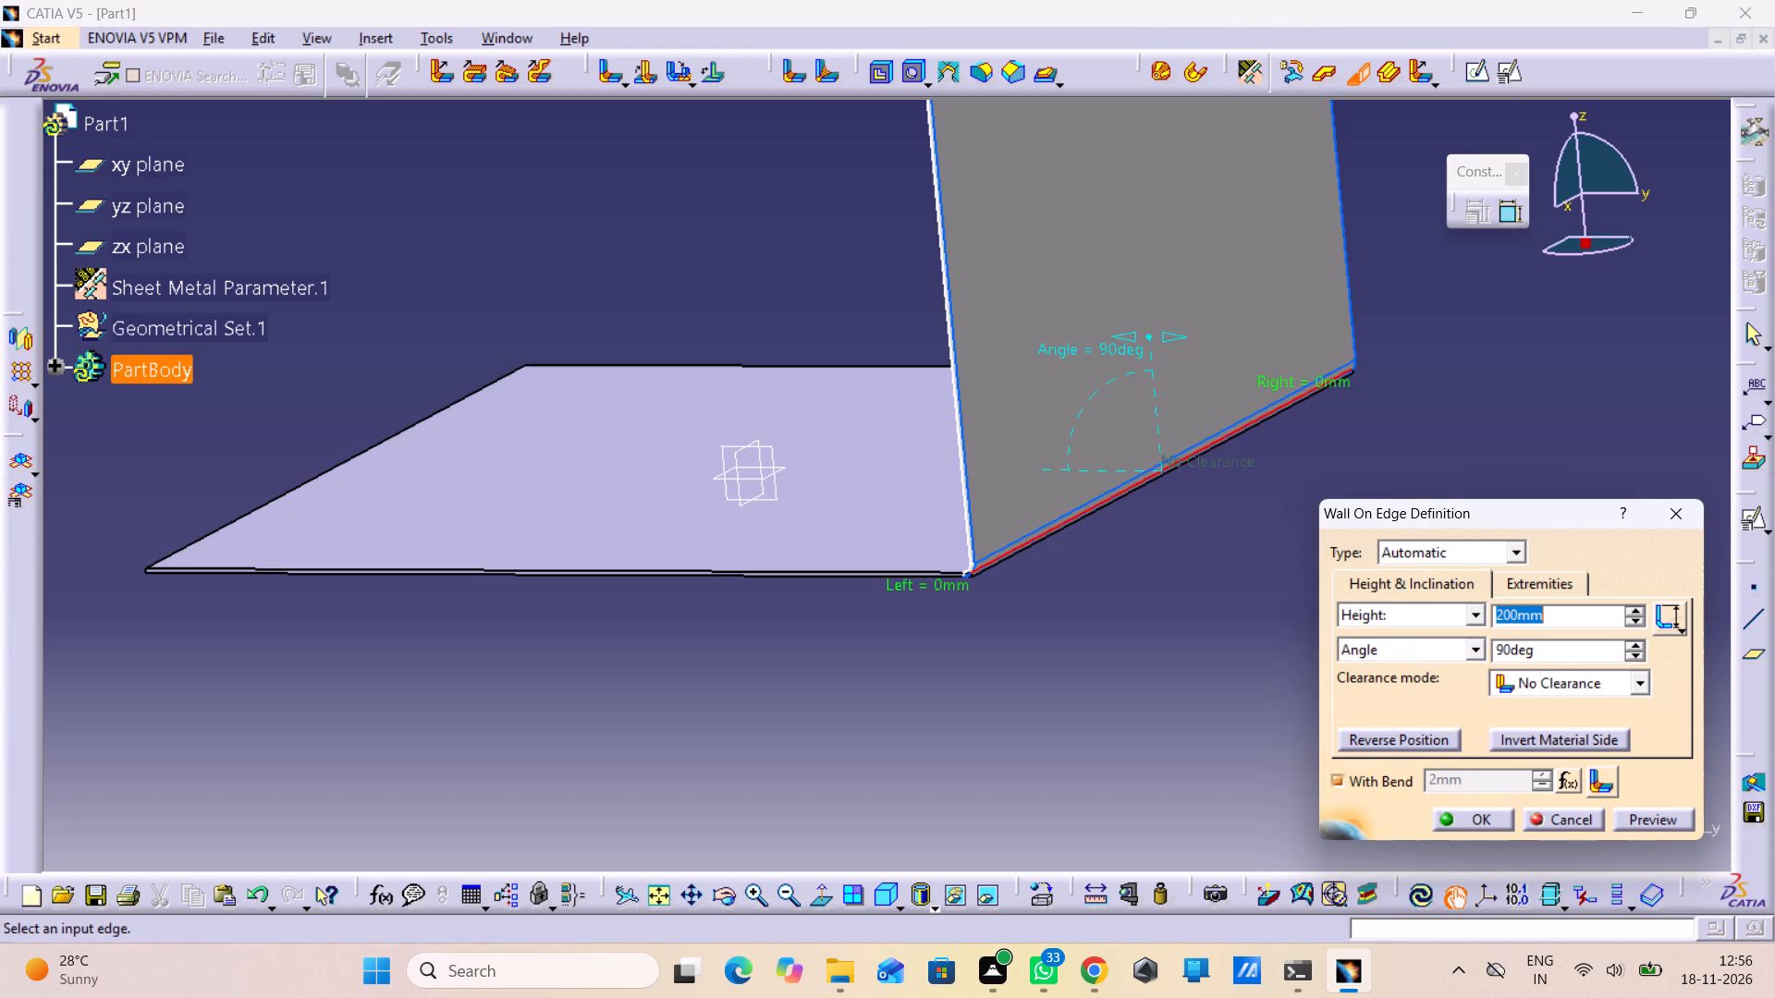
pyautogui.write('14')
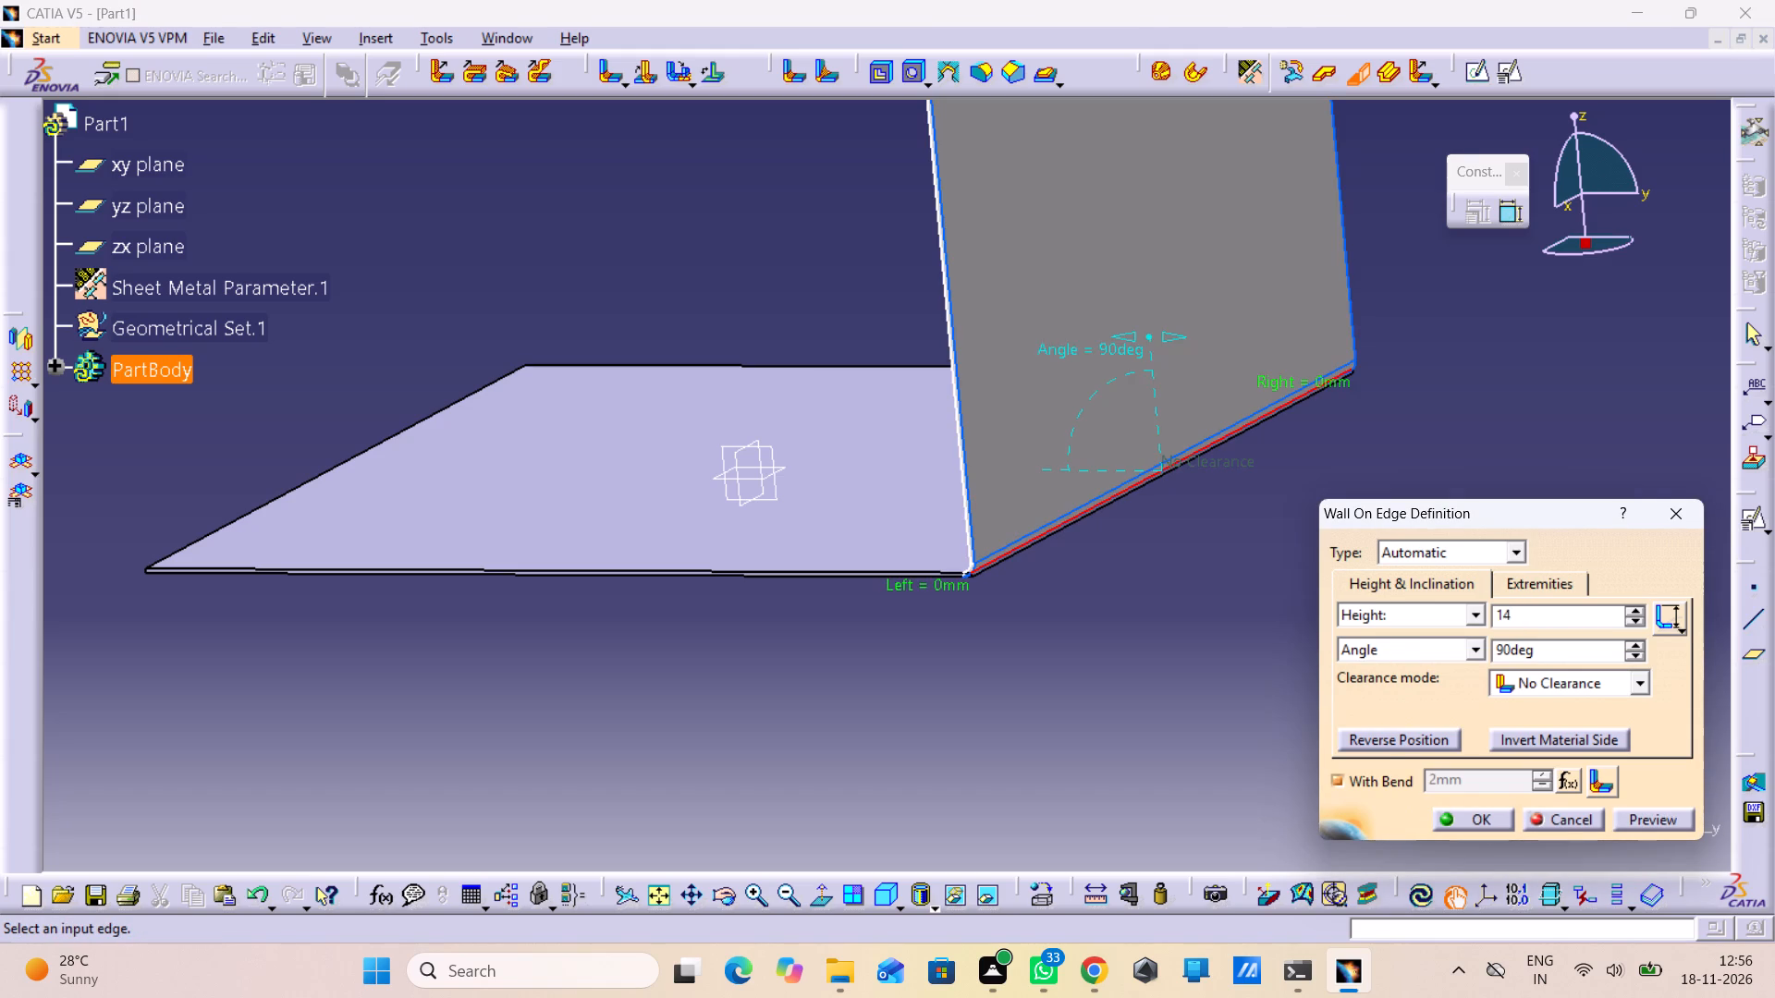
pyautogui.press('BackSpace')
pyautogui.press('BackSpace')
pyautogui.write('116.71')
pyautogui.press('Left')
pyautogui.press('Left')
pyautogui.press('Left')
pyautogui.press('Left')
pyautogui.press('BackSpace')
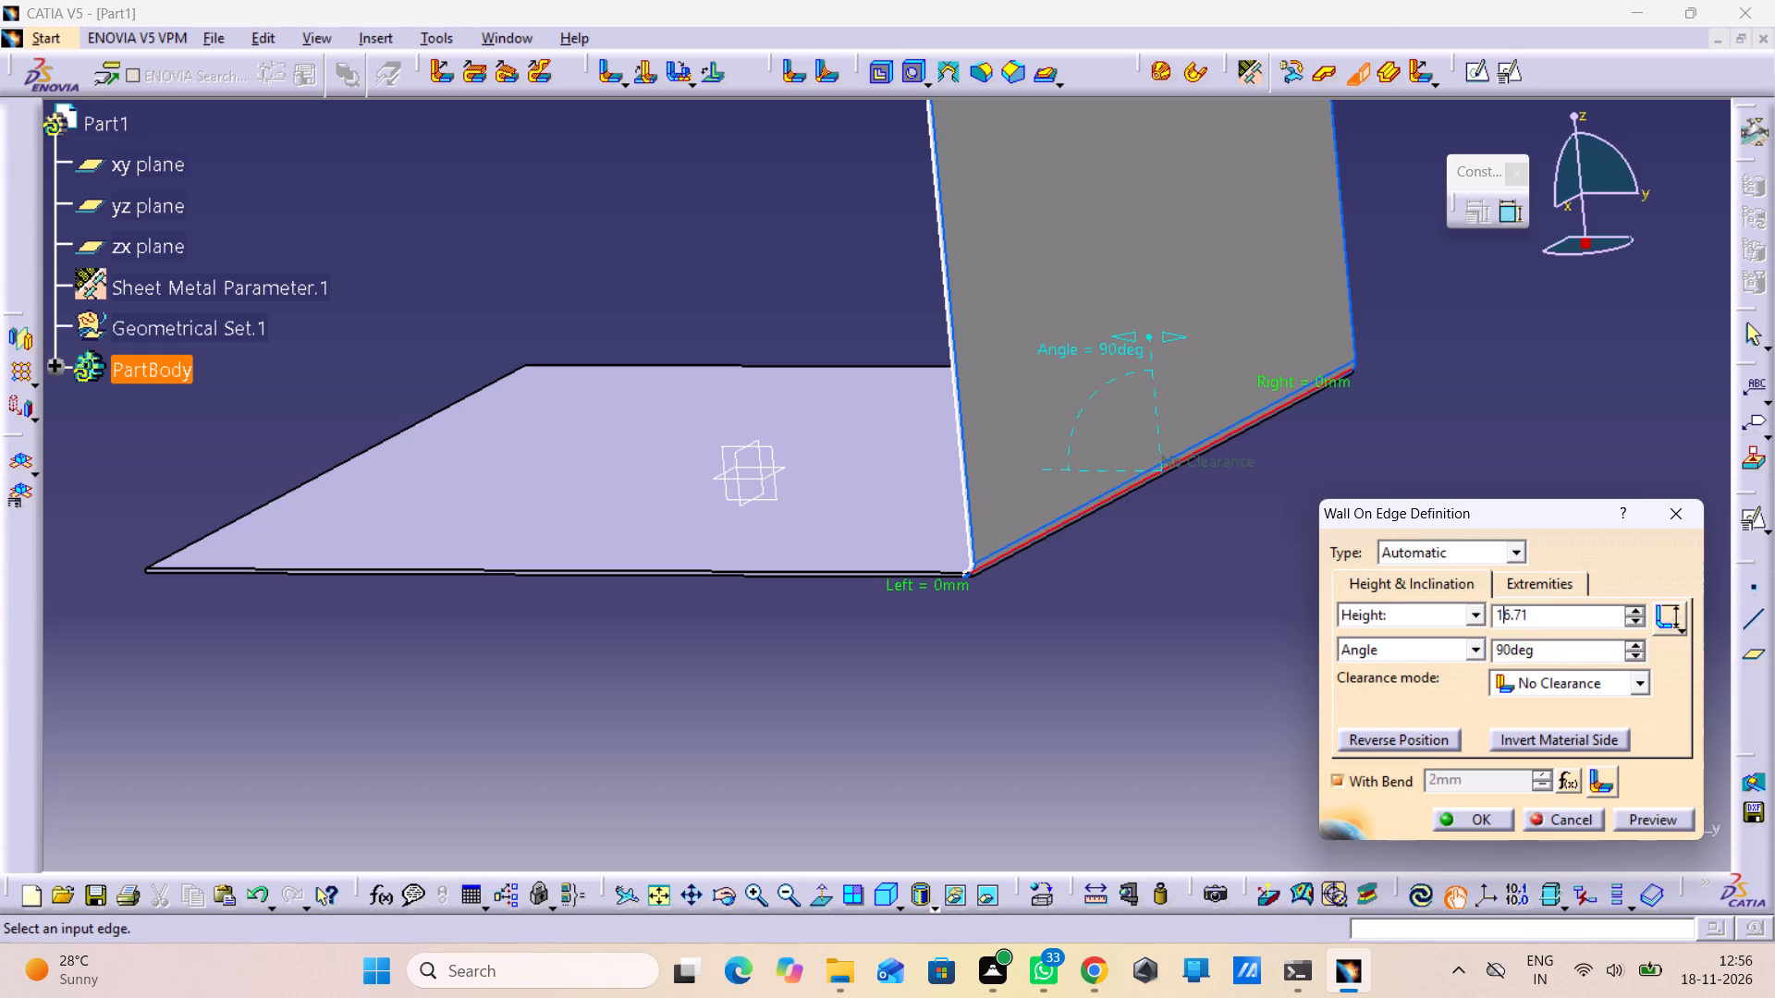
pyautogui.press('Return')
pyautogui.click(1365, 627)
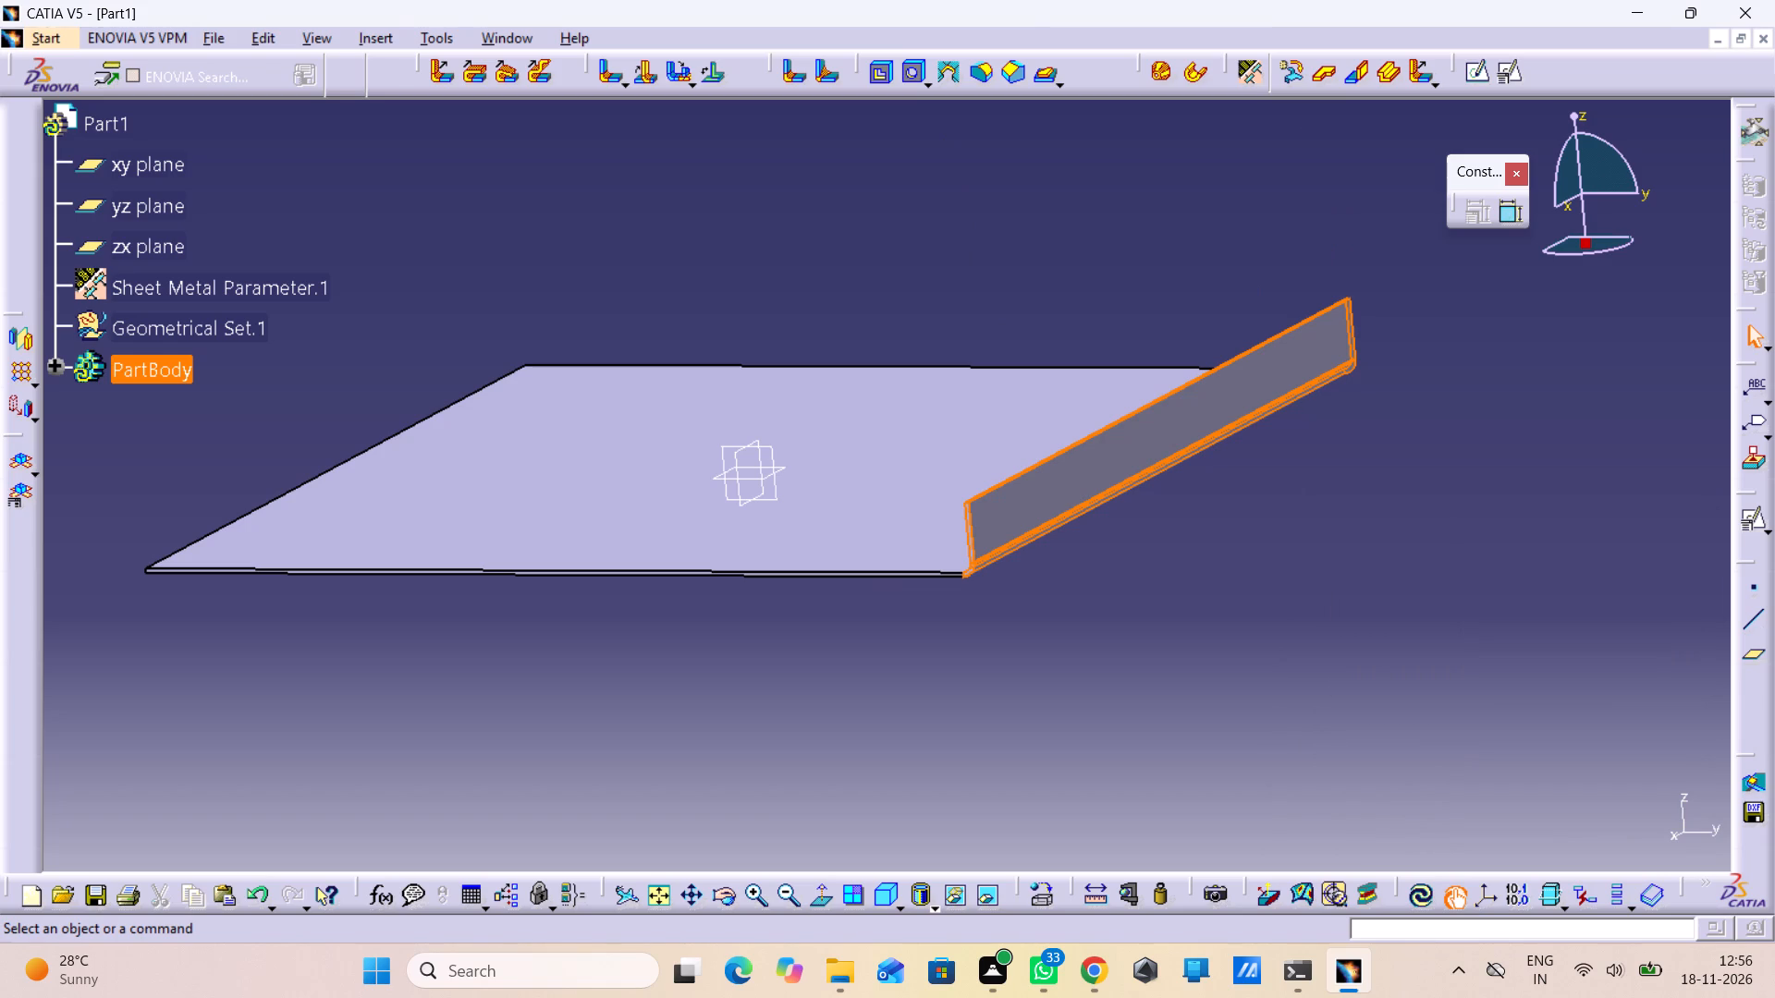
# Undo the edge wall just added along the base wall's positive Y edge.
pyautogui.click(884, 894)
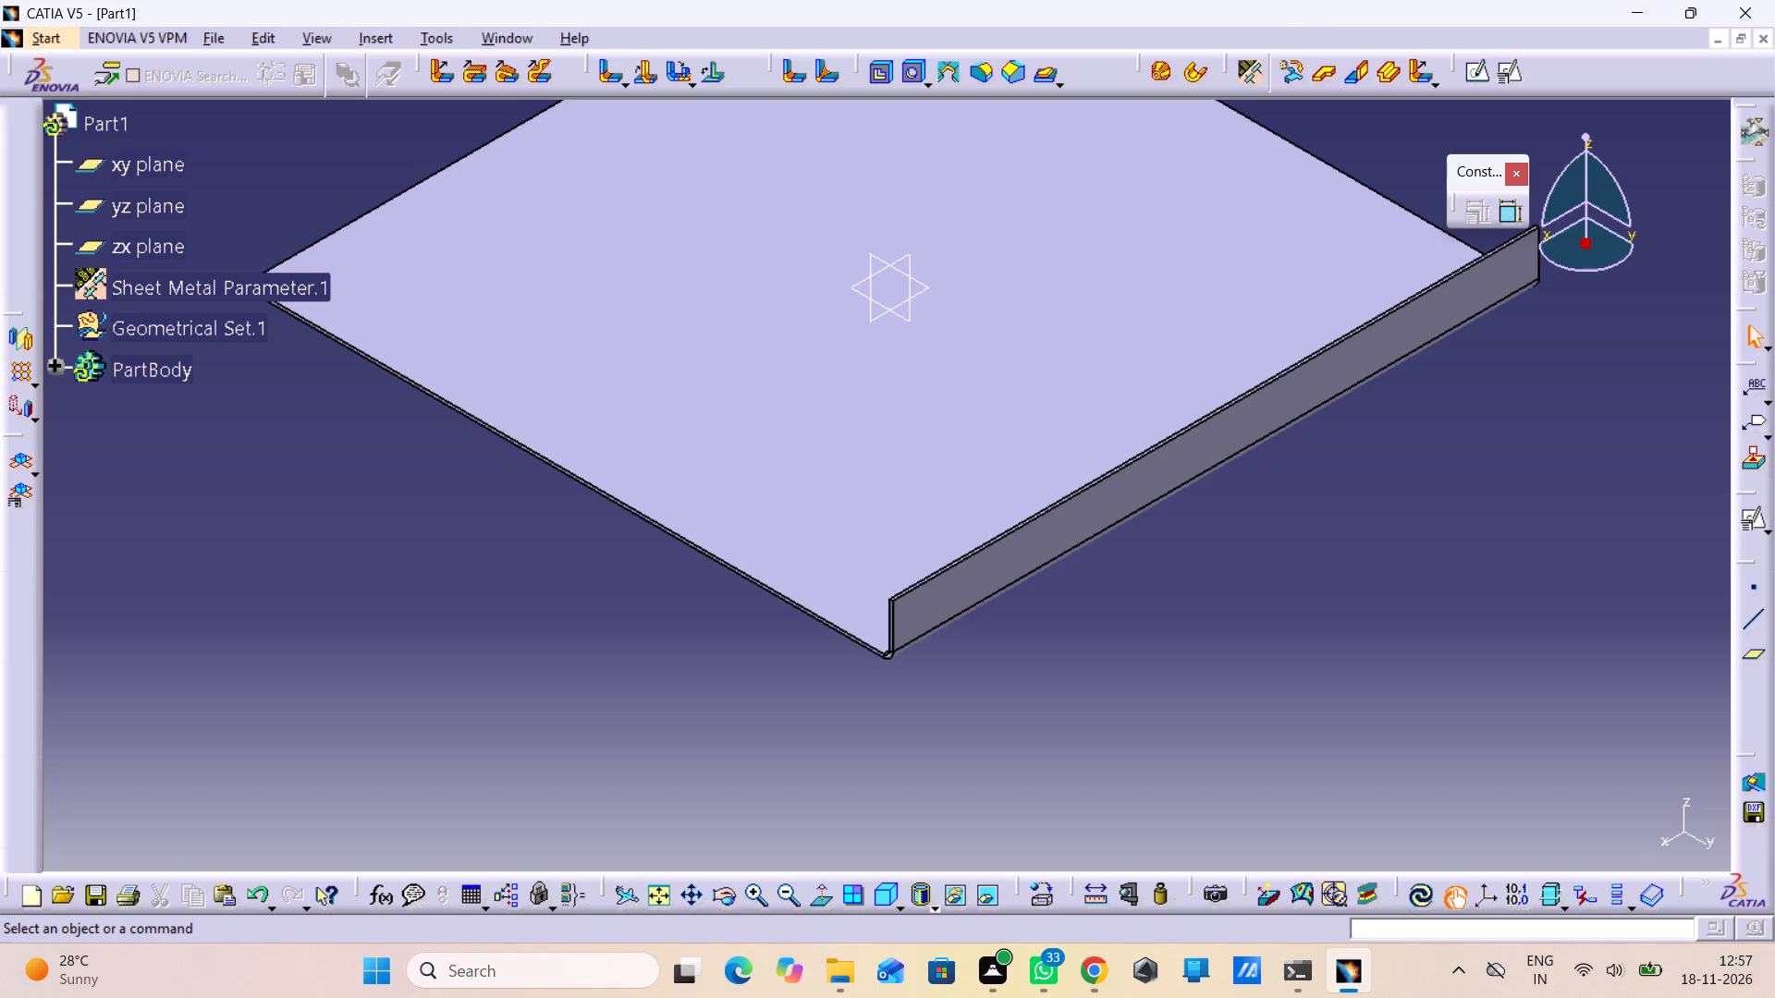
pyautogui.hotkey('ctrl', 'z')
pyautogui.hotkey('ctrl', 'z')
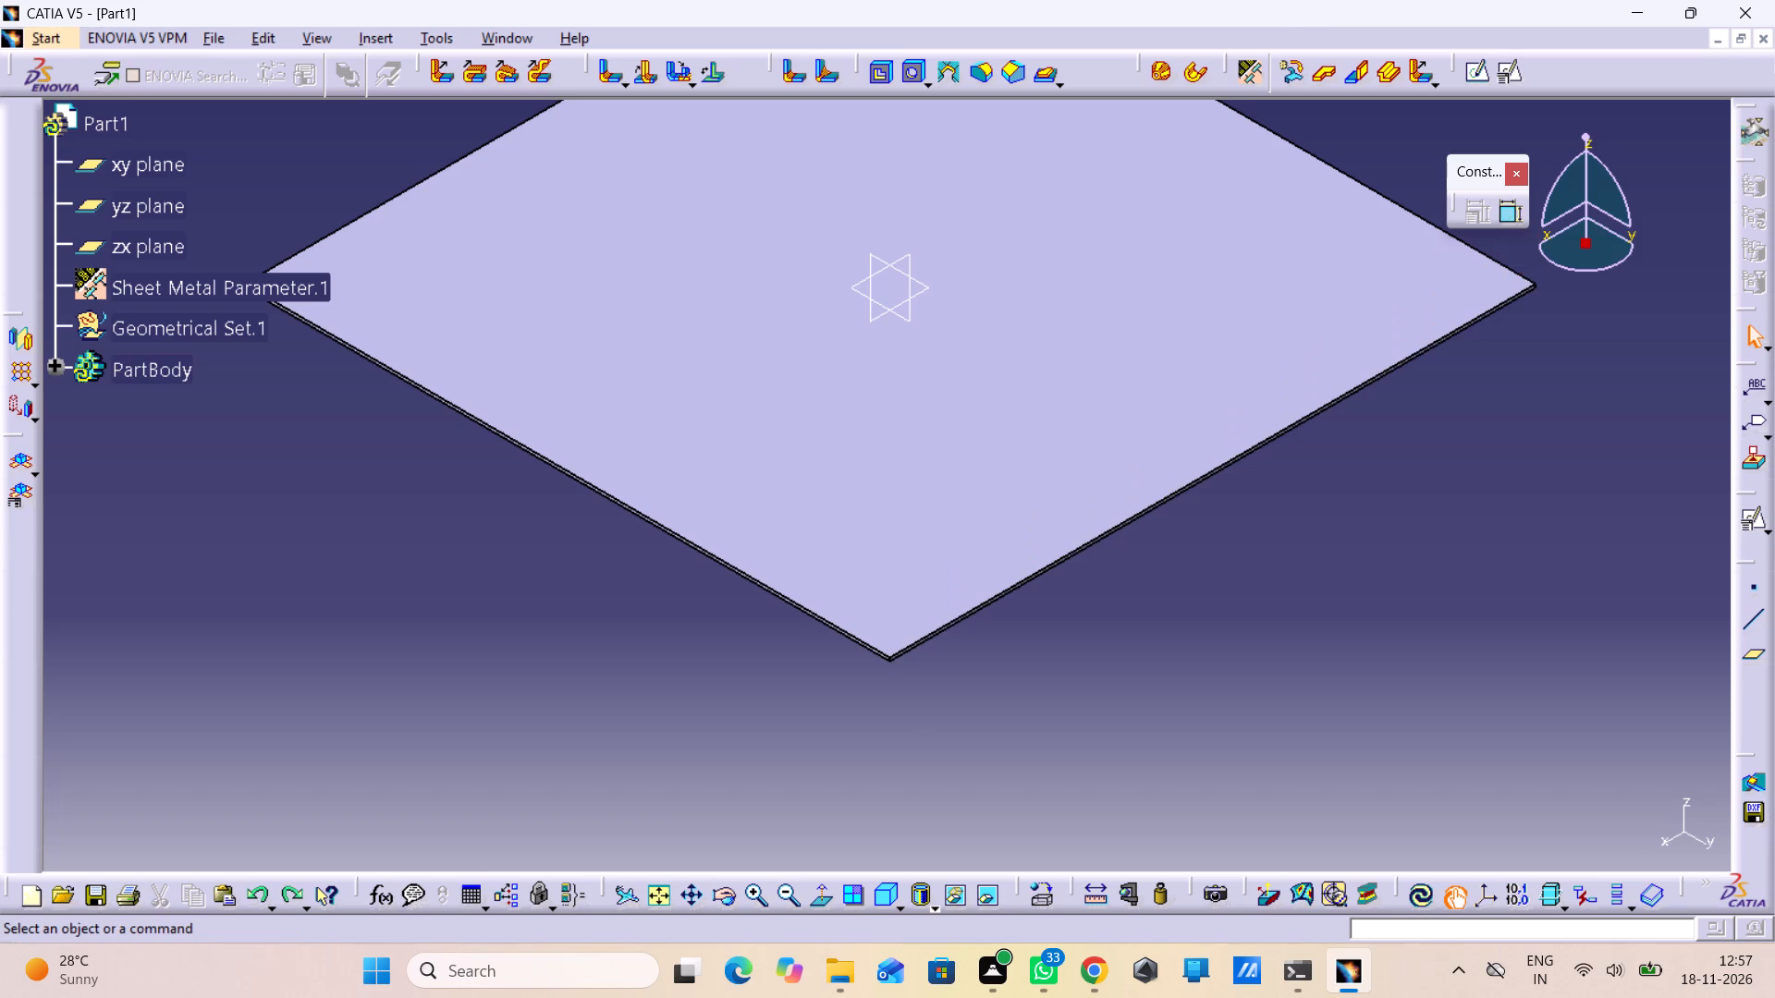
# Add a Wall On Edge along the base wall's negative X edge, with height 16.71 mm and angle 90 deg.
pyautogui.moveTo(1019, 771); pyautogui.dragTo(1049, 853, button='middle')
pyautogui.rightClick(1019, 771)
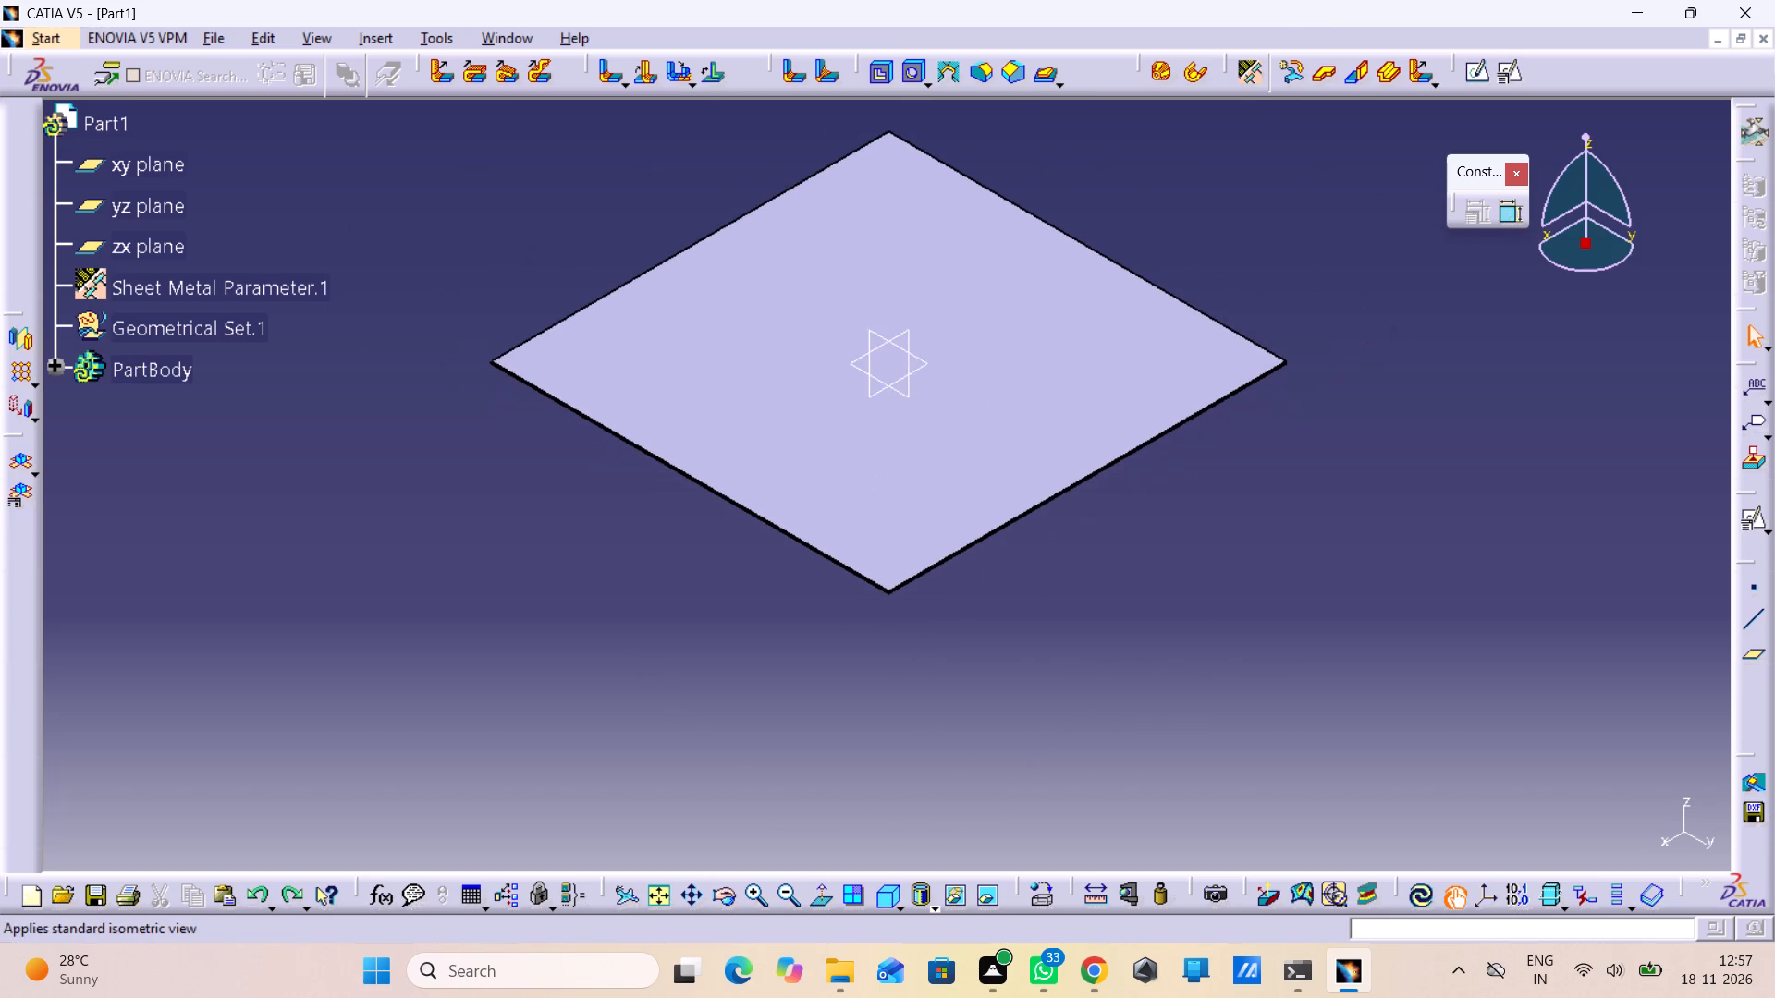
pyautogui.click(880, 895)
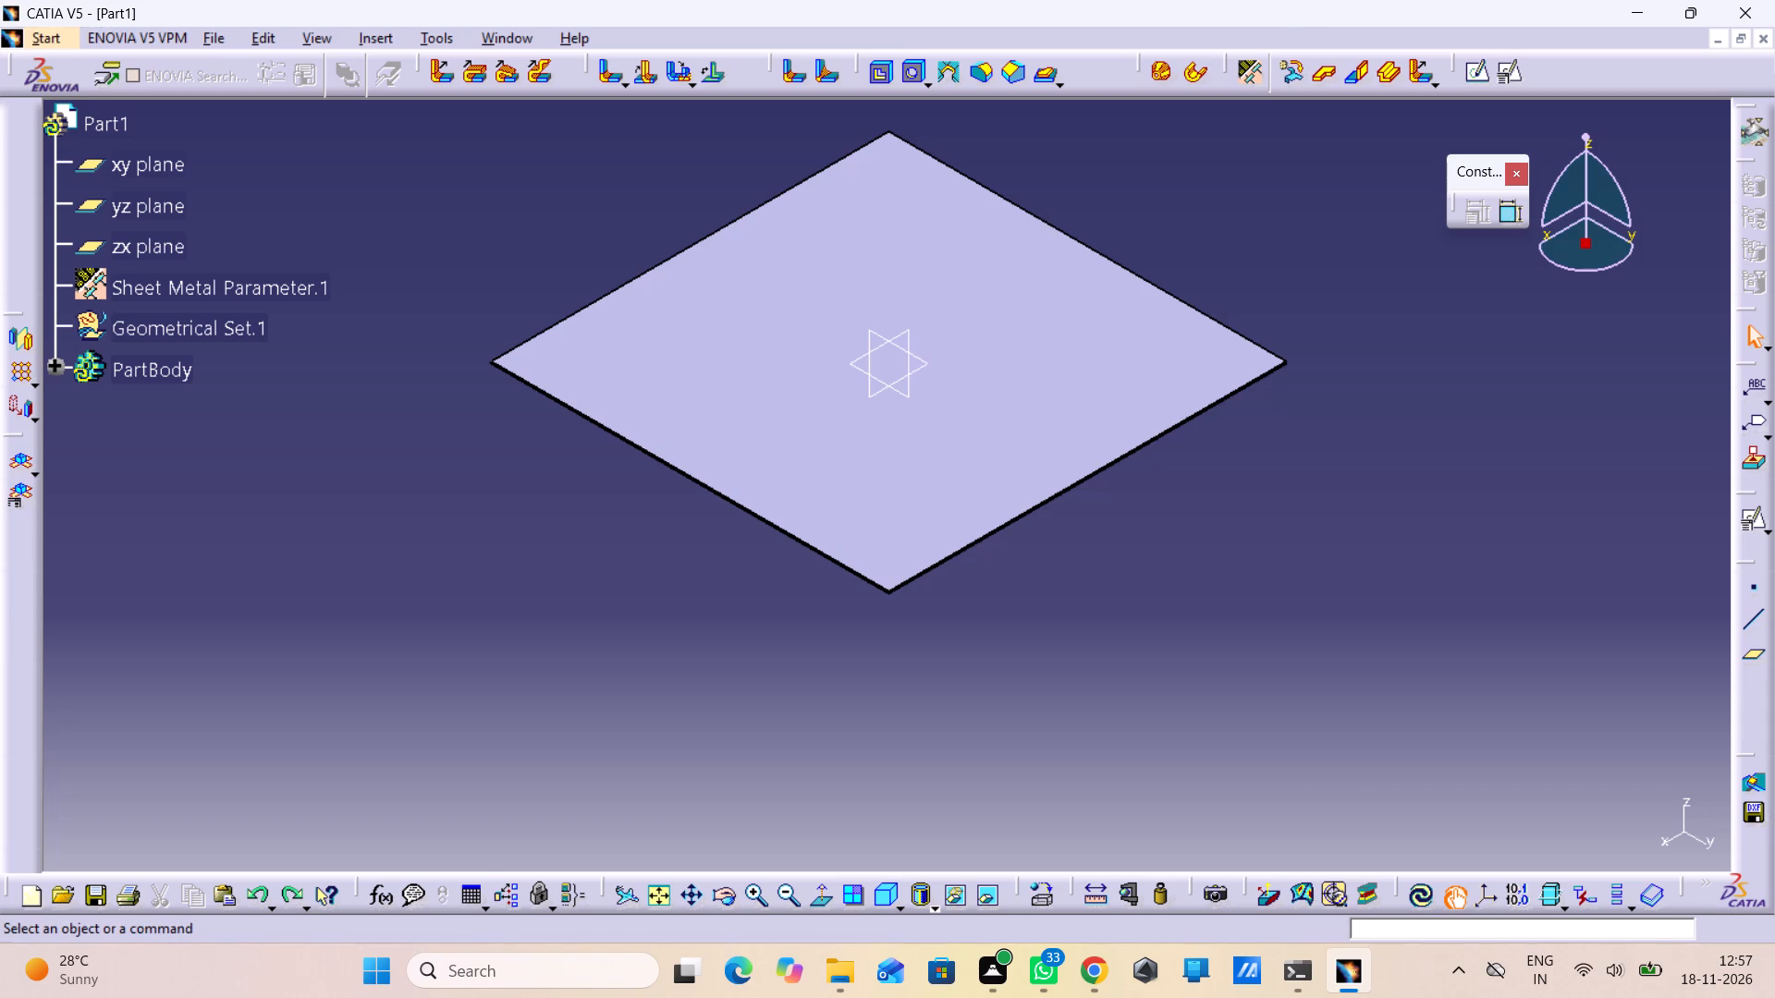
pyautogui.click(1352, 84)
pyautogui.click(1143, 274)
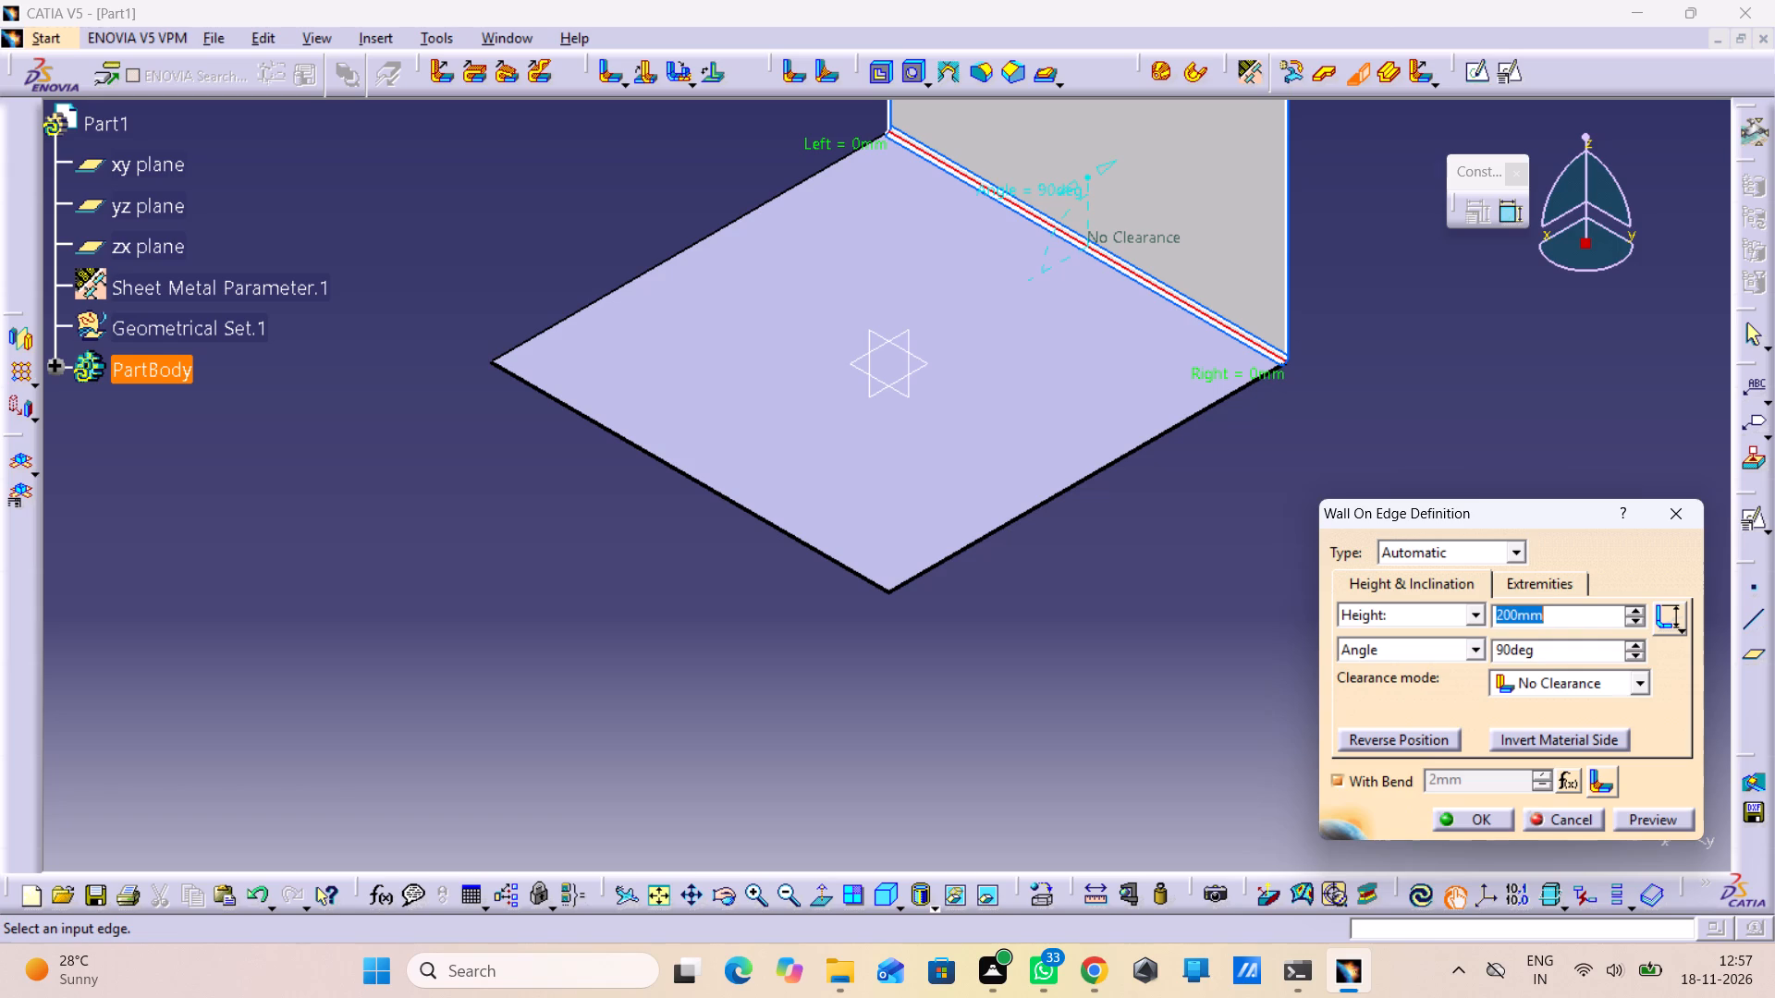
pyautogui.write('16')
pyautogui.press('.')
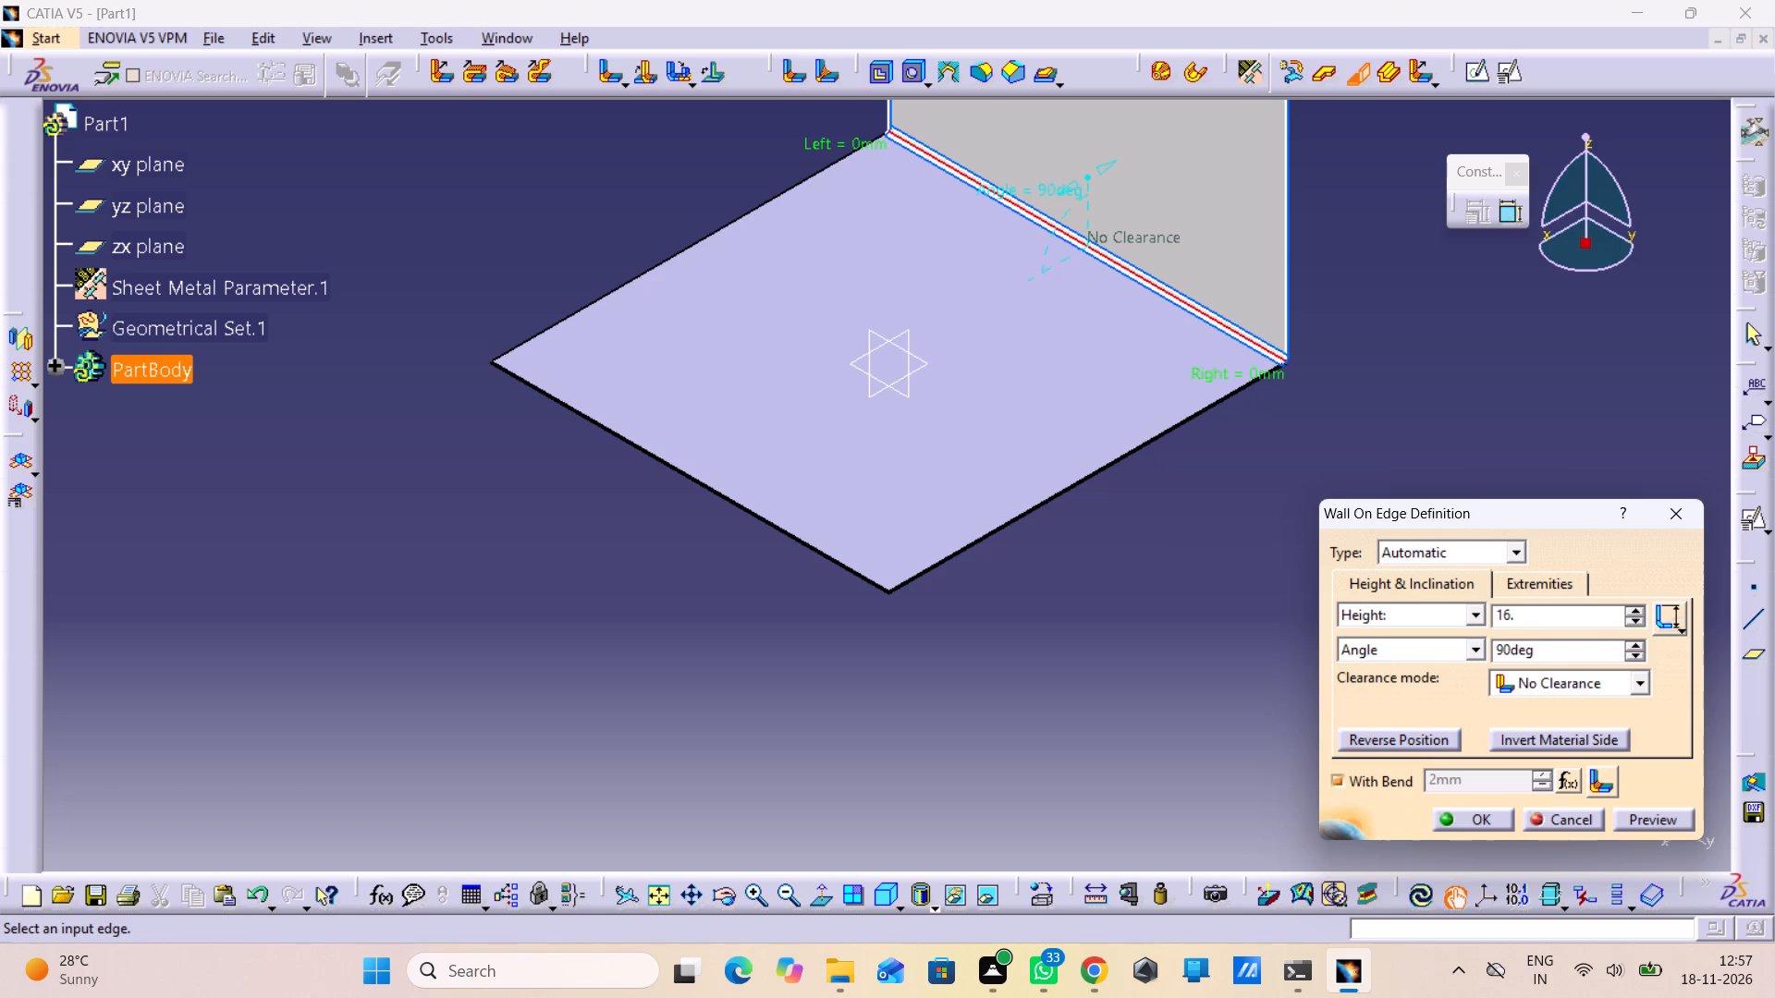
pyautogui.write('71')
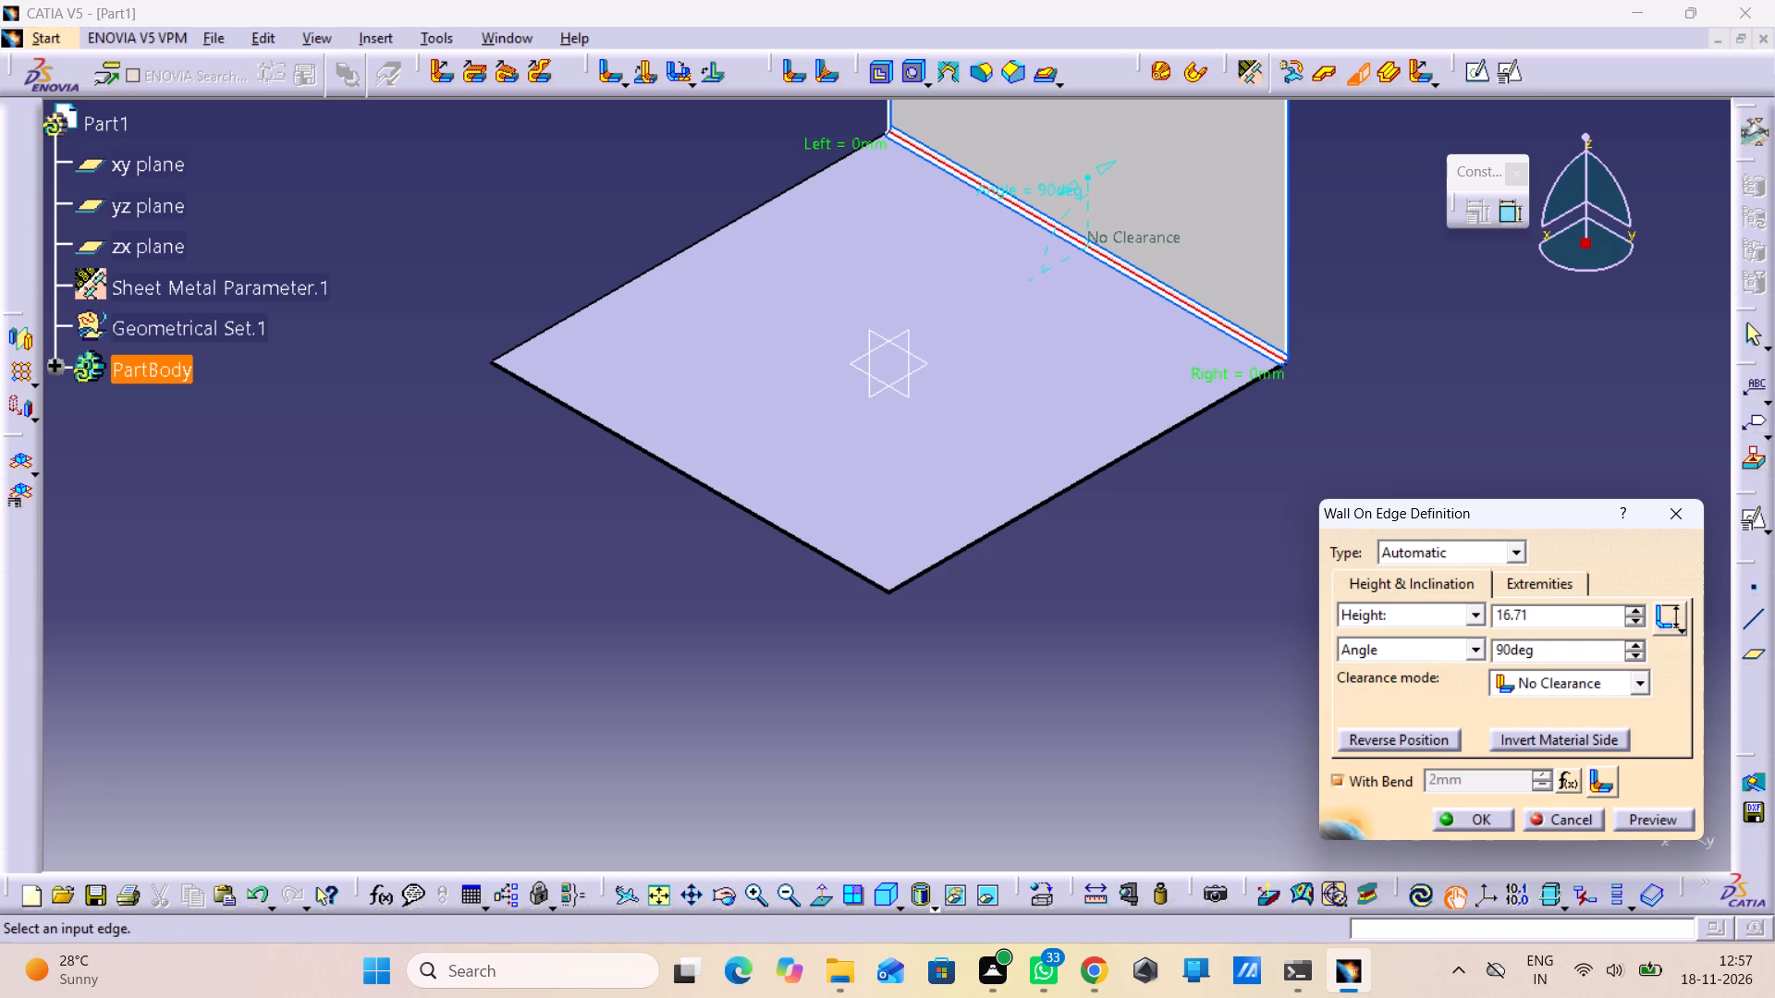
pyautogui.press('Return')
pyautogui.click(1338, 356)
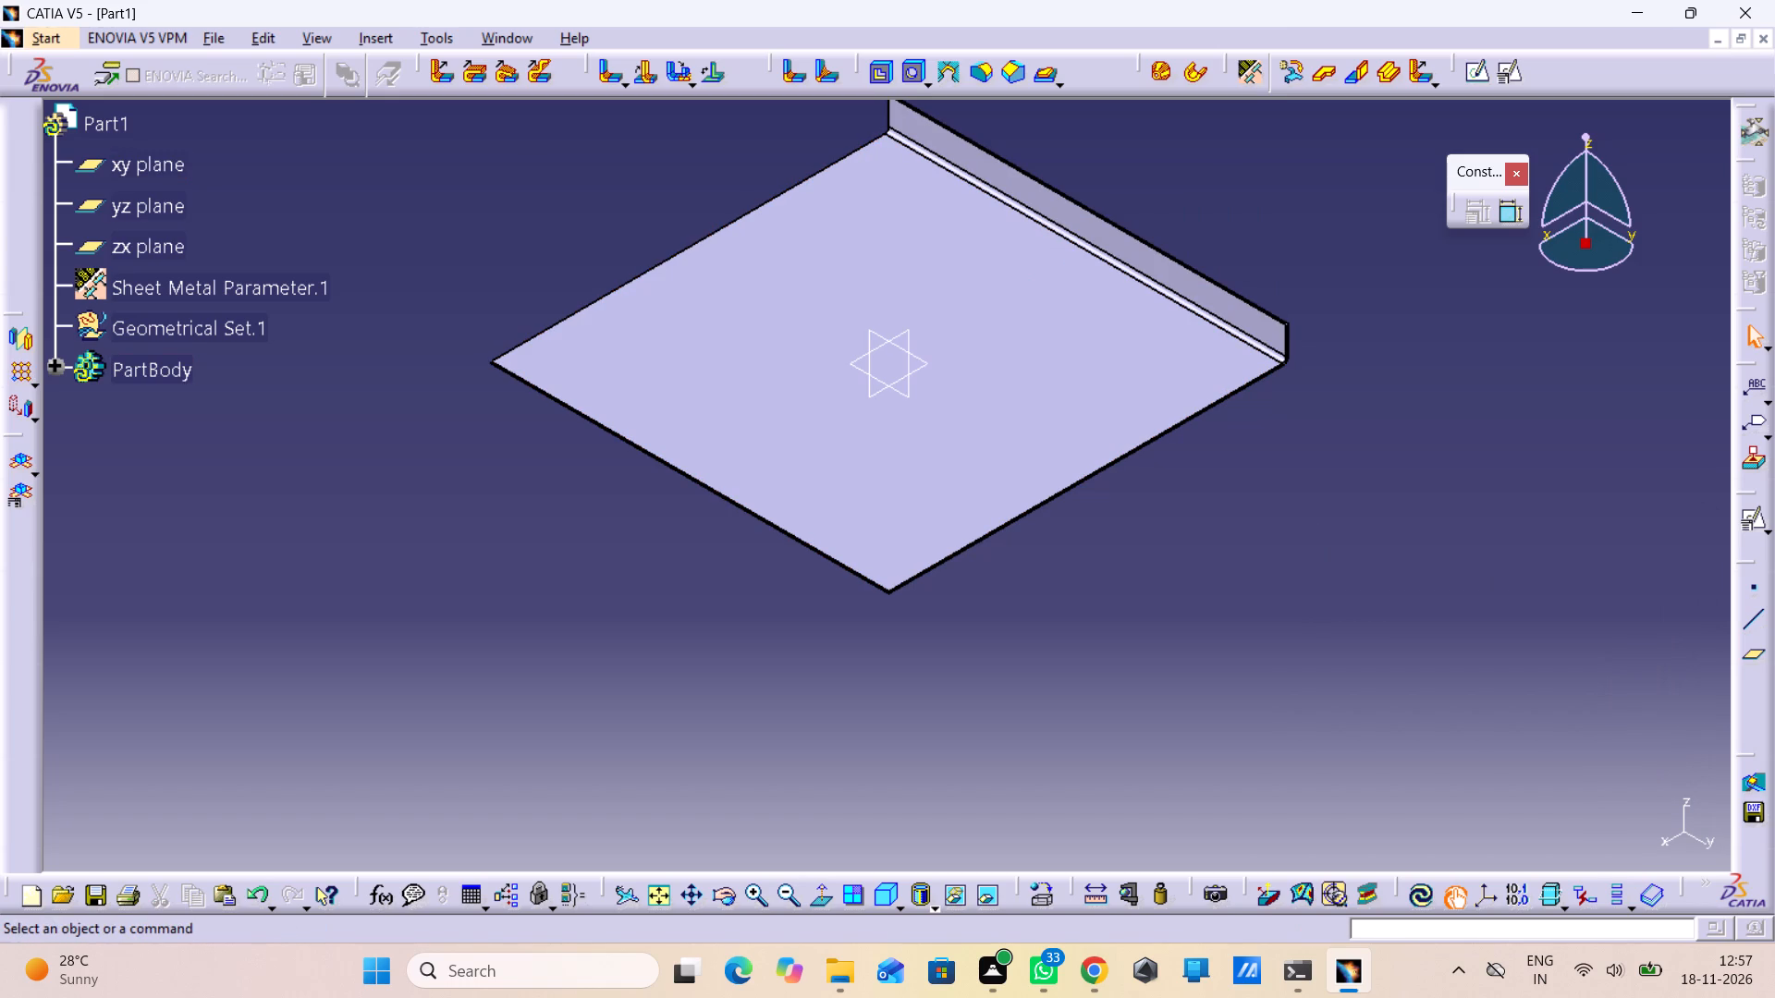
# Mirror the new edge wall about the yz plane onto the base wall's opposite edge.
pyautogui.click(1060, 207)
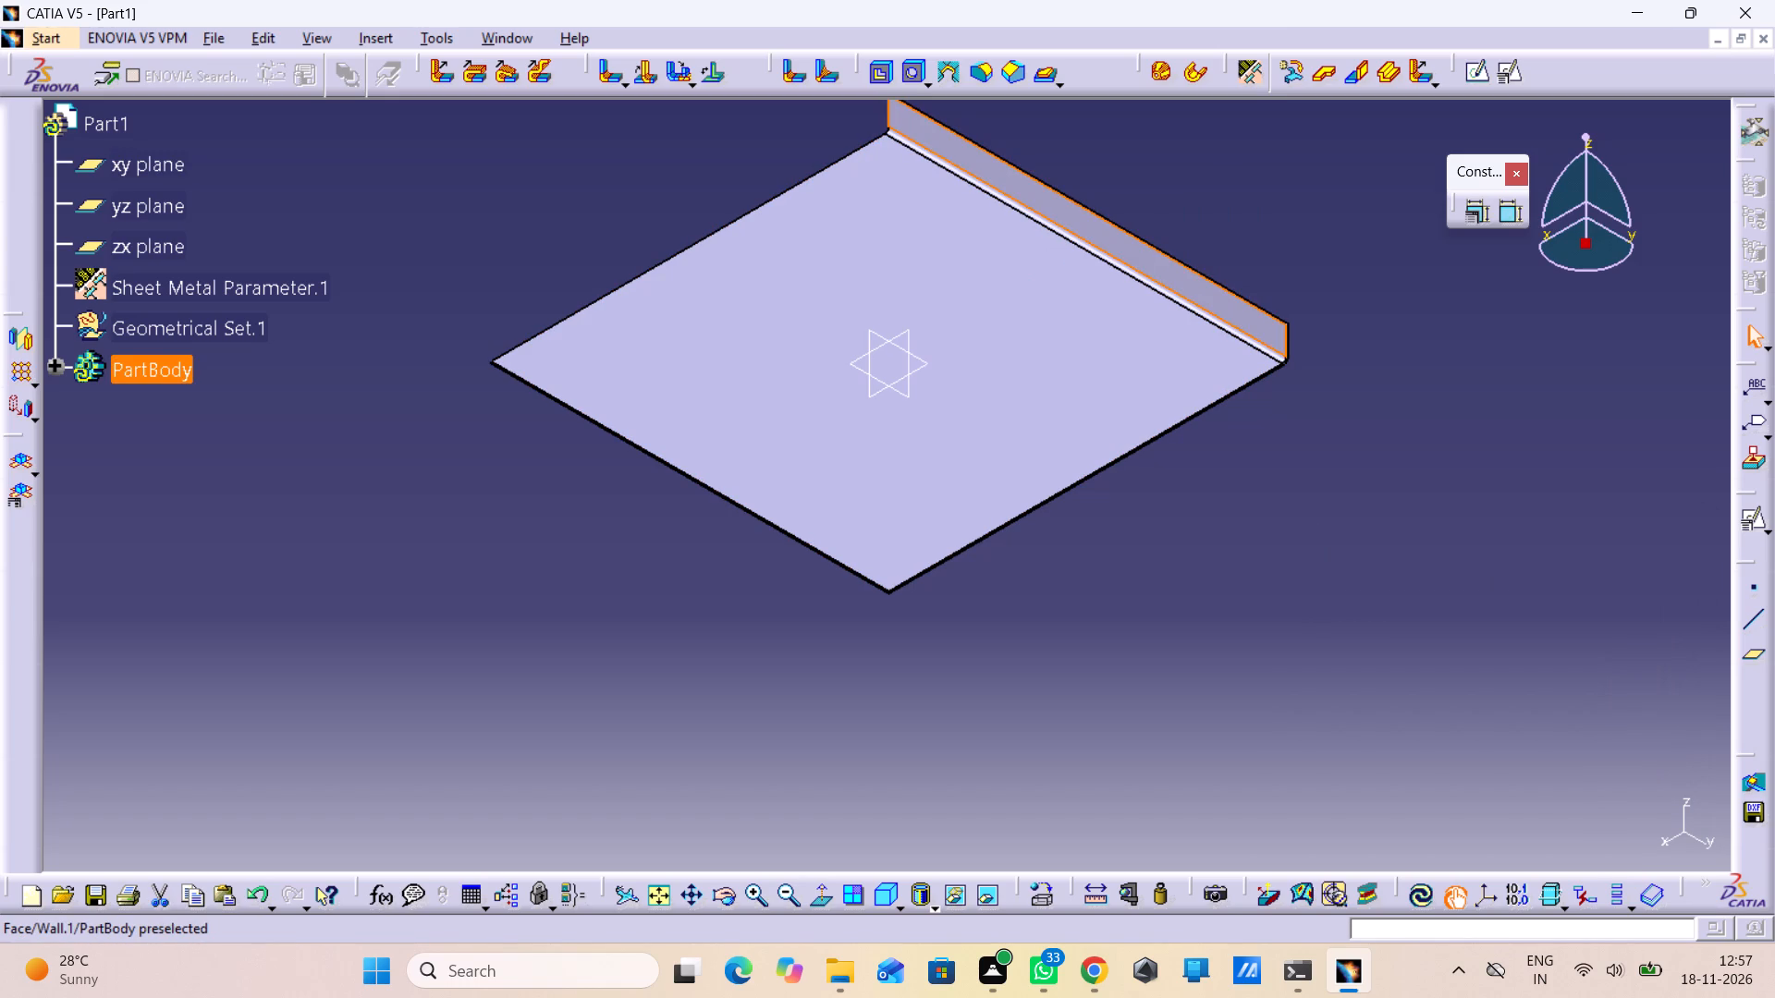
pyautogui.click(25, 333)
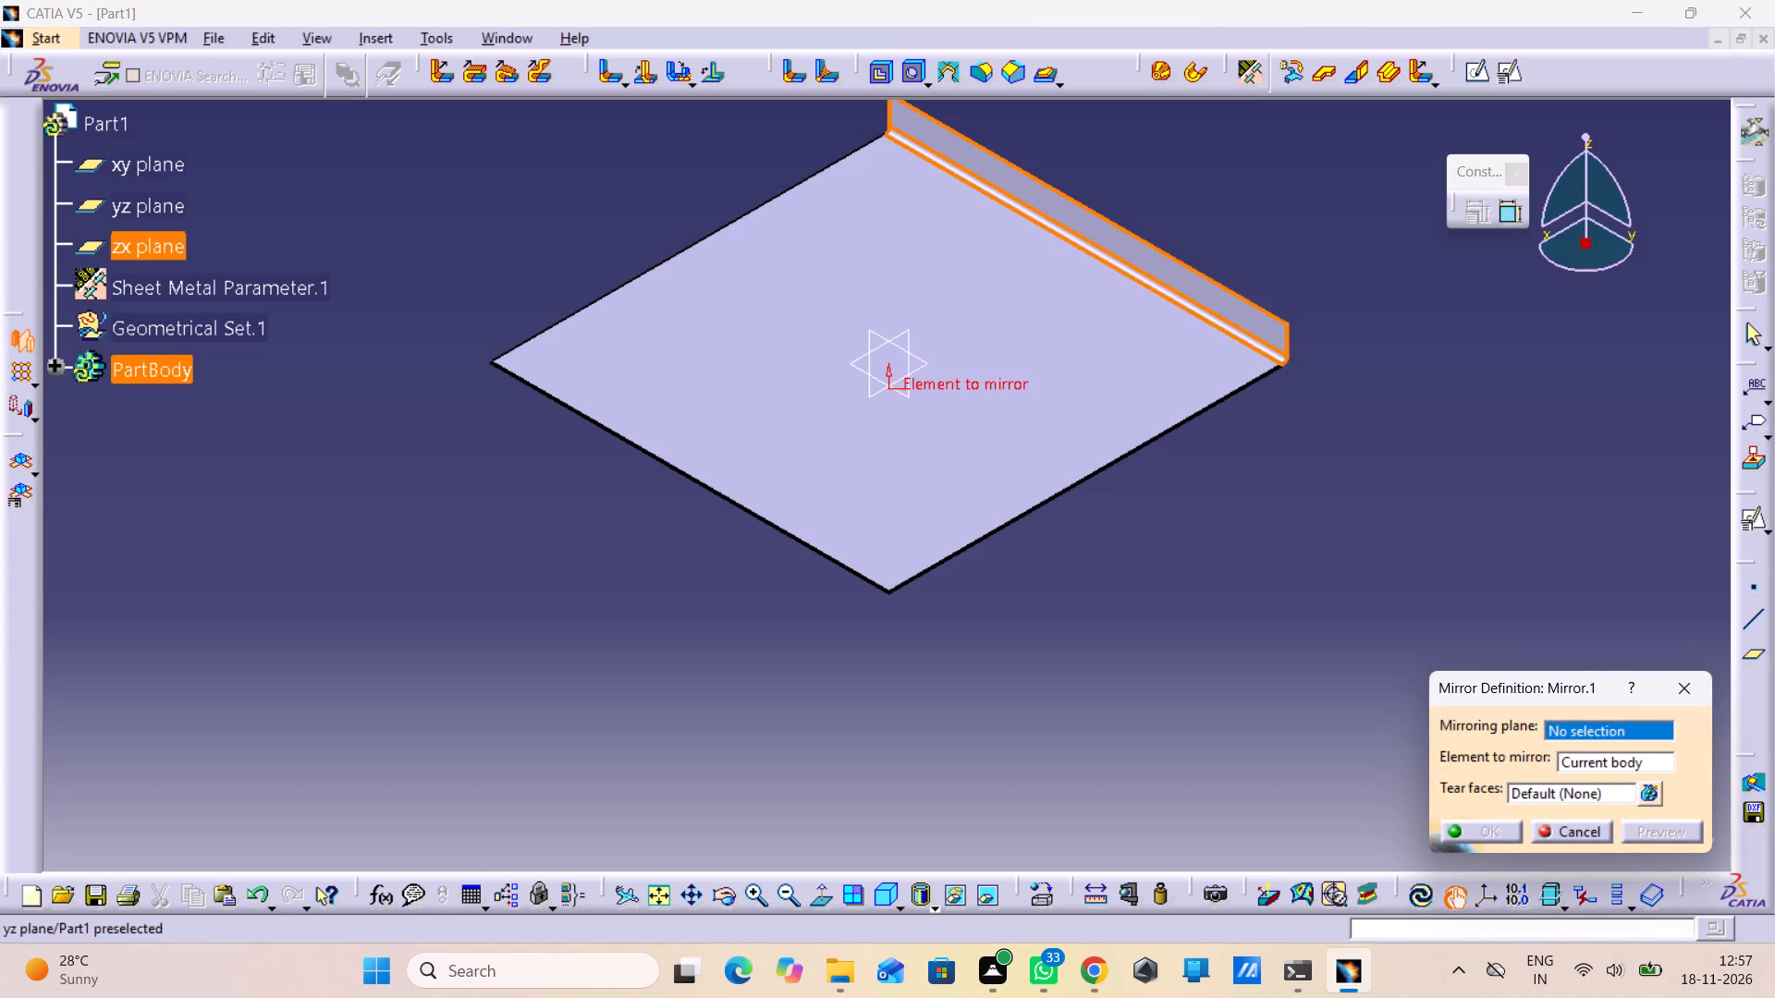
pyautogui.click(900, 347)
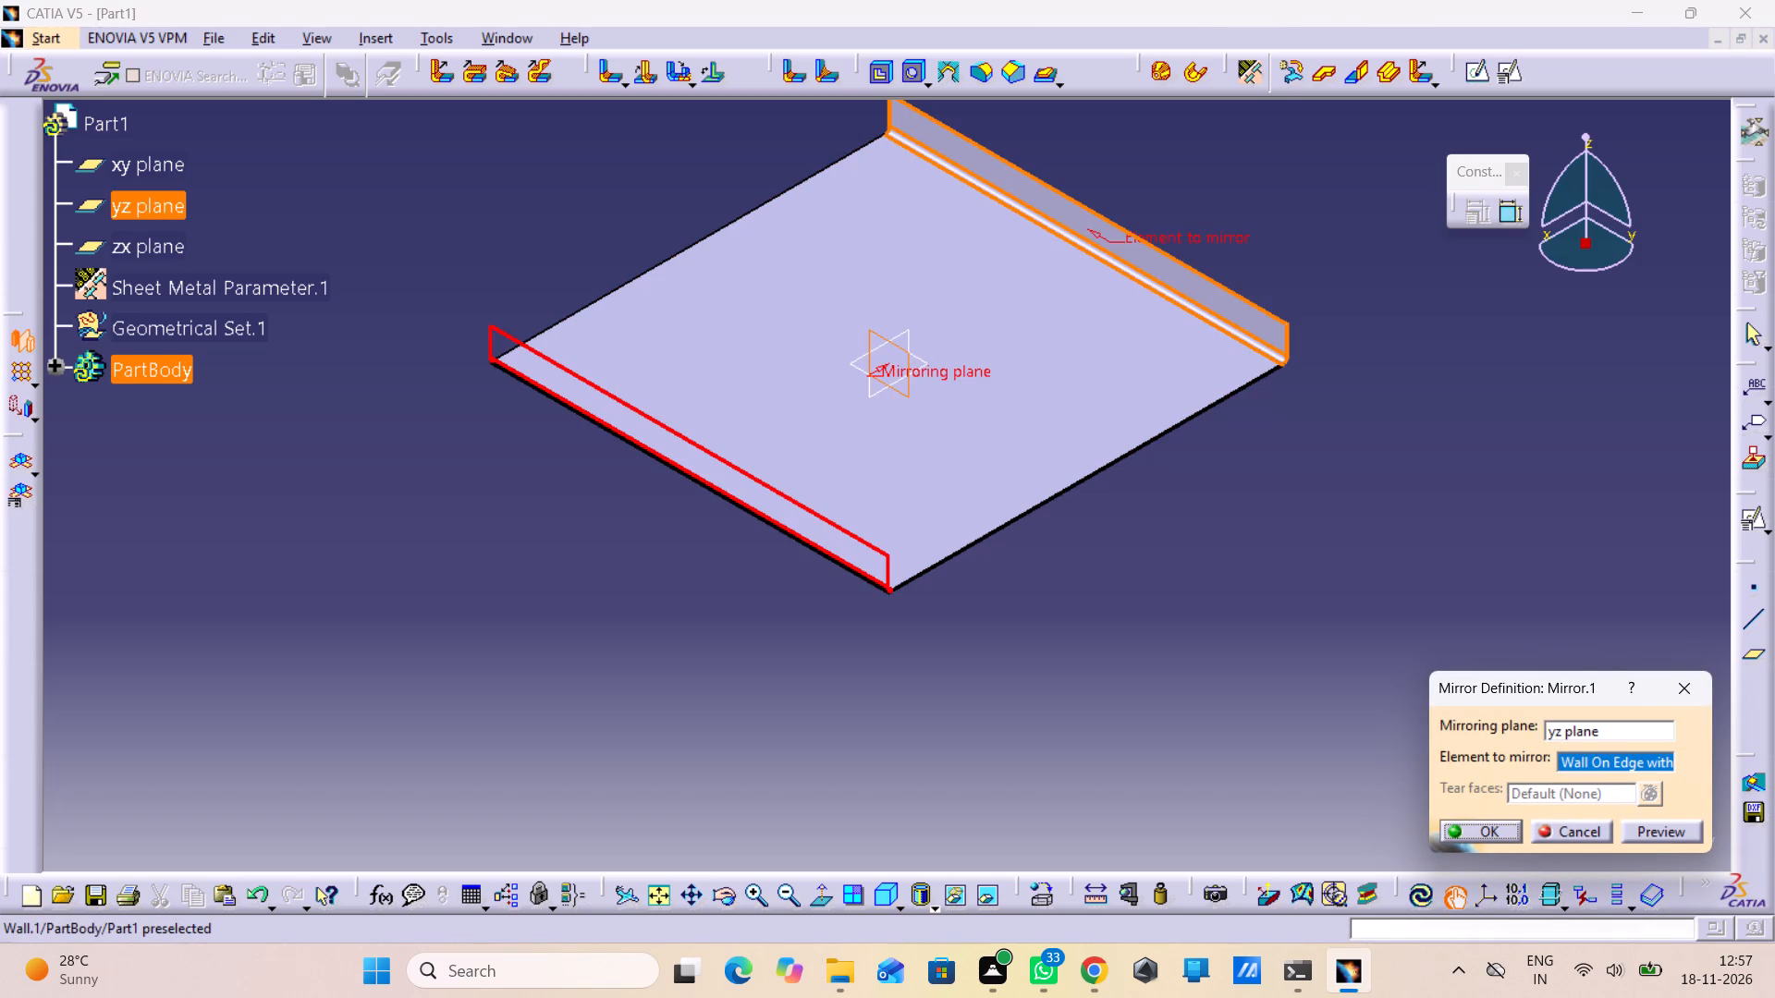
pyautogui.click(1487, 834)
pyautogui.click(1308, 799)
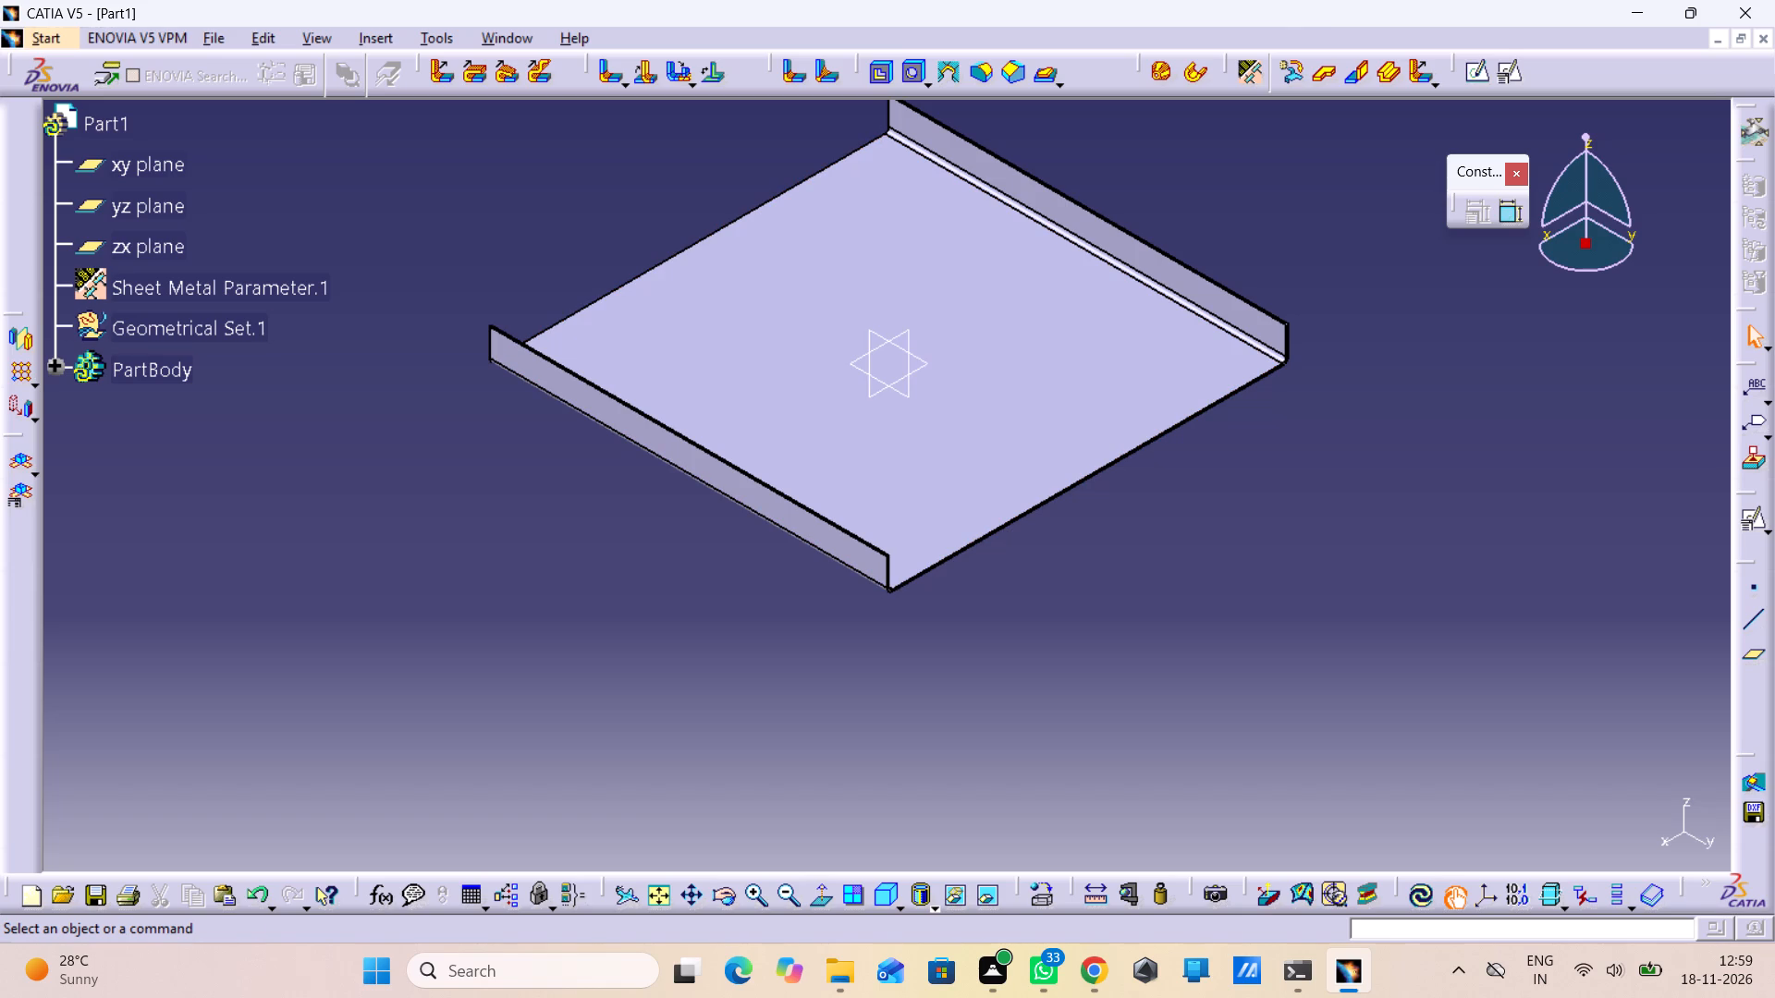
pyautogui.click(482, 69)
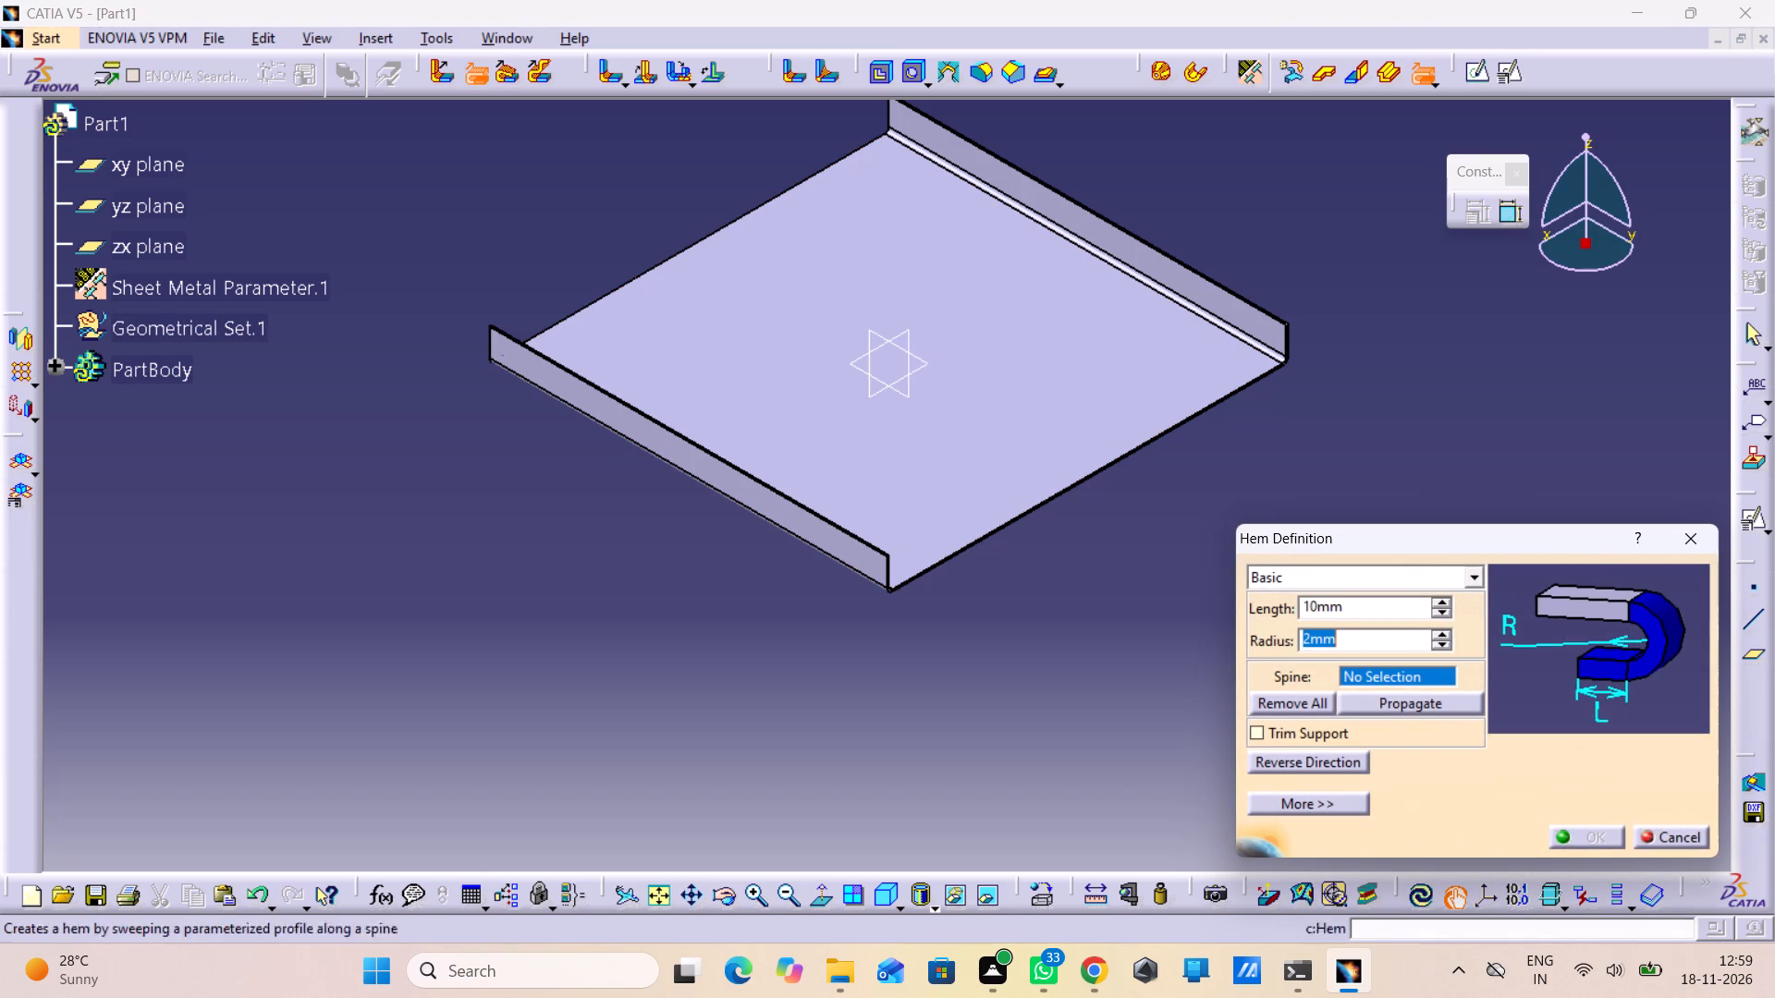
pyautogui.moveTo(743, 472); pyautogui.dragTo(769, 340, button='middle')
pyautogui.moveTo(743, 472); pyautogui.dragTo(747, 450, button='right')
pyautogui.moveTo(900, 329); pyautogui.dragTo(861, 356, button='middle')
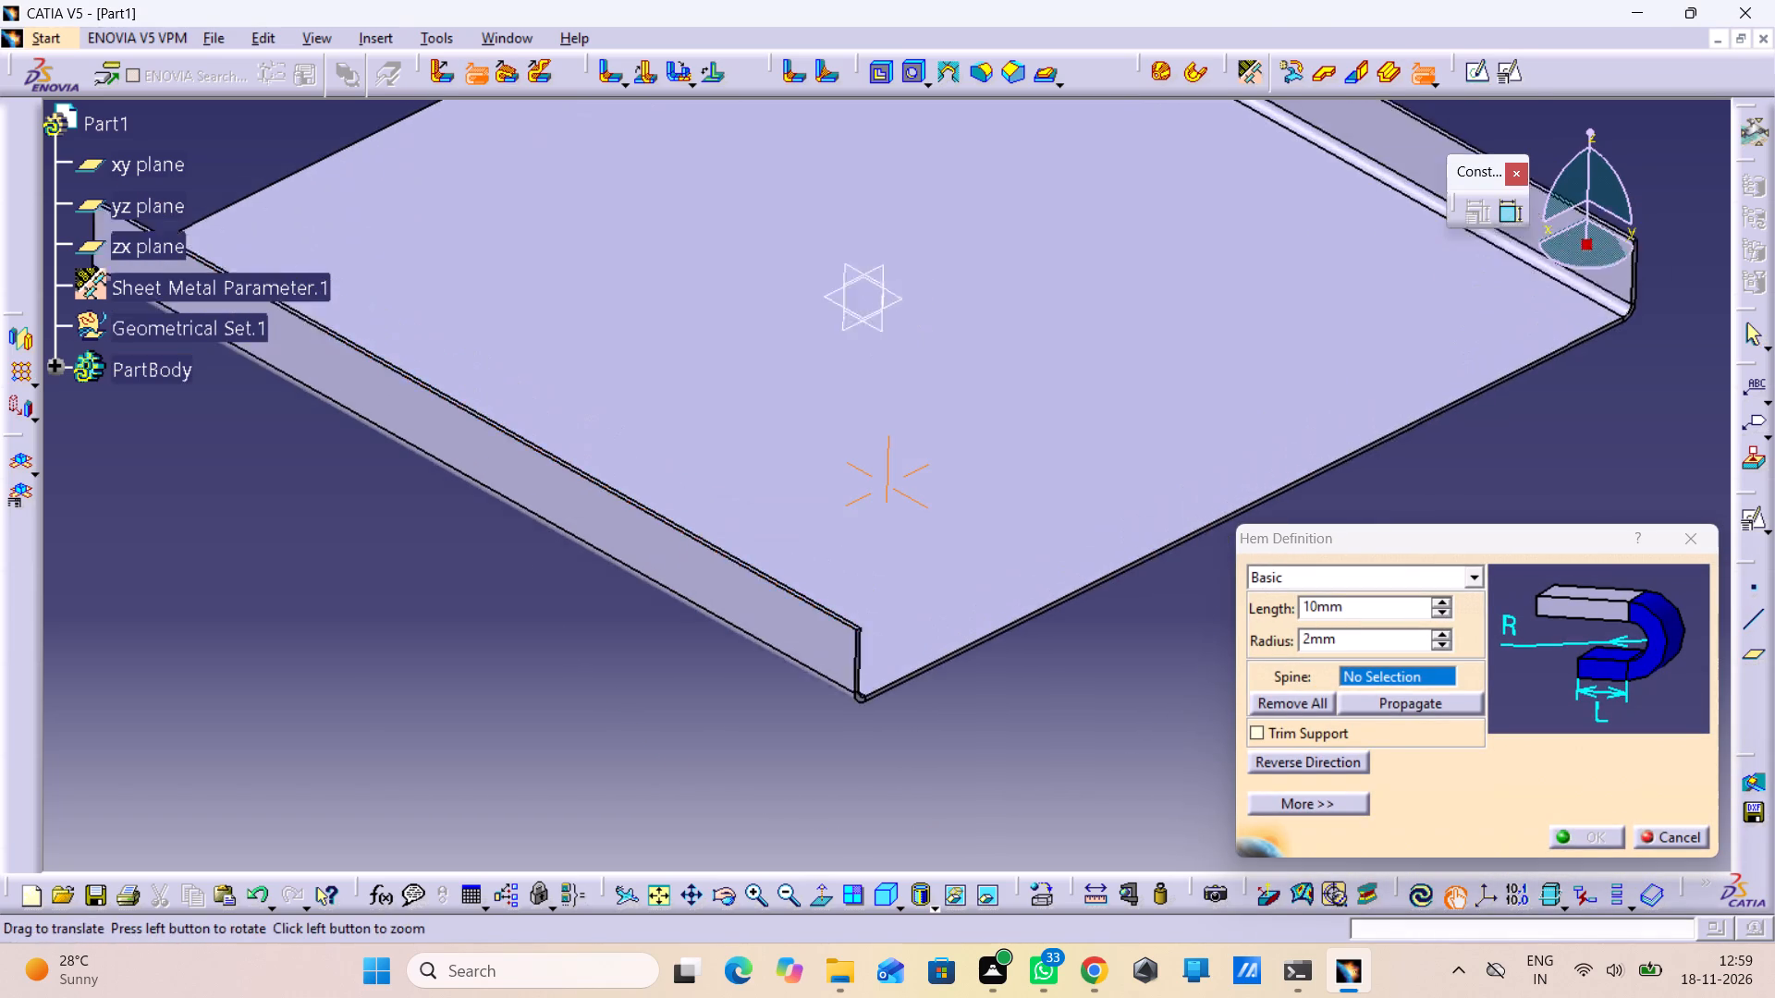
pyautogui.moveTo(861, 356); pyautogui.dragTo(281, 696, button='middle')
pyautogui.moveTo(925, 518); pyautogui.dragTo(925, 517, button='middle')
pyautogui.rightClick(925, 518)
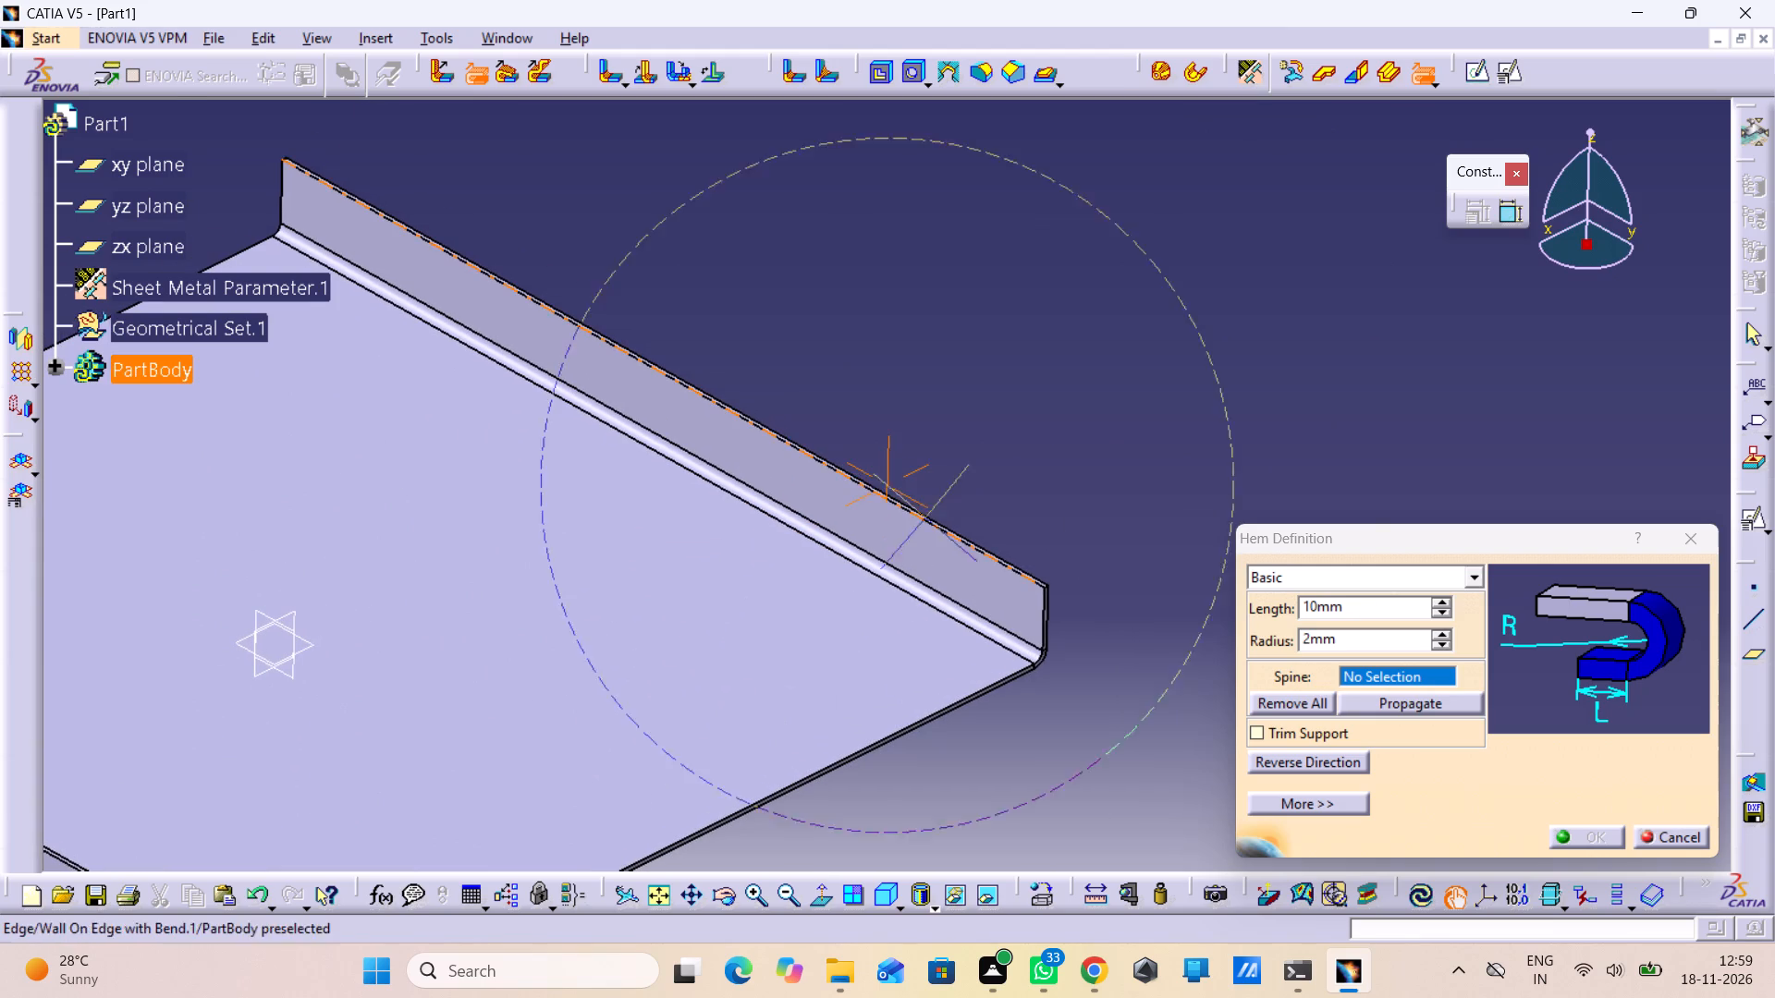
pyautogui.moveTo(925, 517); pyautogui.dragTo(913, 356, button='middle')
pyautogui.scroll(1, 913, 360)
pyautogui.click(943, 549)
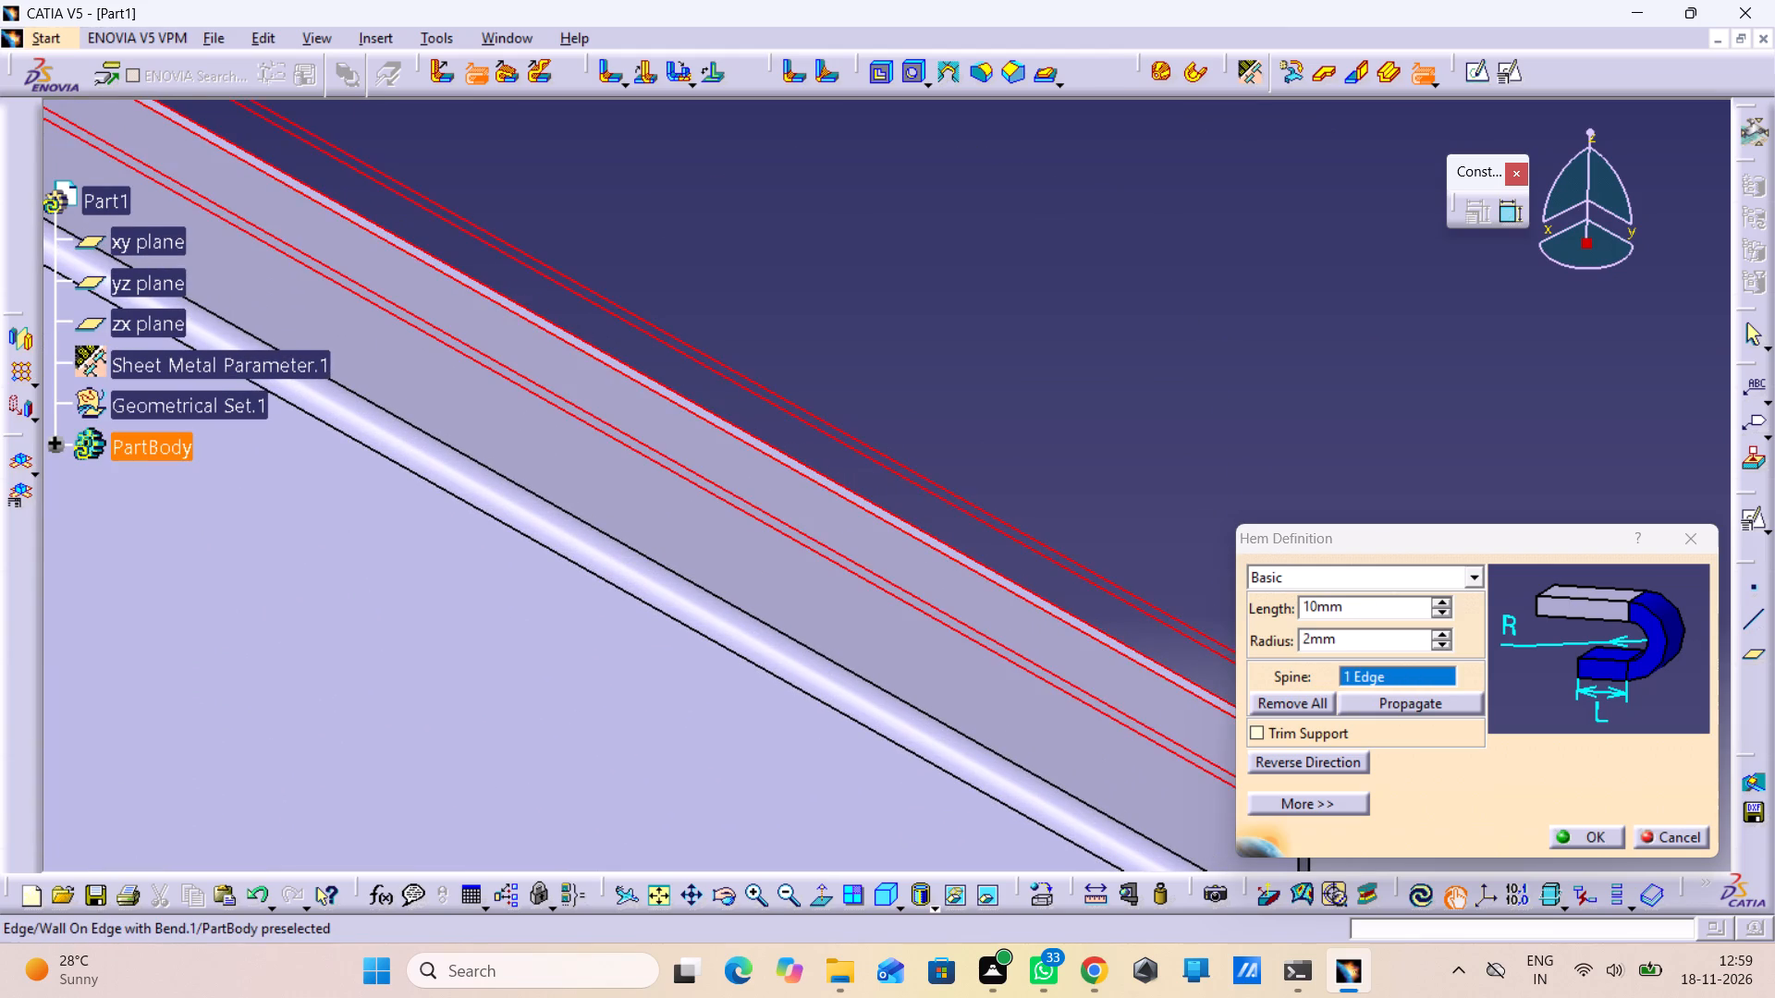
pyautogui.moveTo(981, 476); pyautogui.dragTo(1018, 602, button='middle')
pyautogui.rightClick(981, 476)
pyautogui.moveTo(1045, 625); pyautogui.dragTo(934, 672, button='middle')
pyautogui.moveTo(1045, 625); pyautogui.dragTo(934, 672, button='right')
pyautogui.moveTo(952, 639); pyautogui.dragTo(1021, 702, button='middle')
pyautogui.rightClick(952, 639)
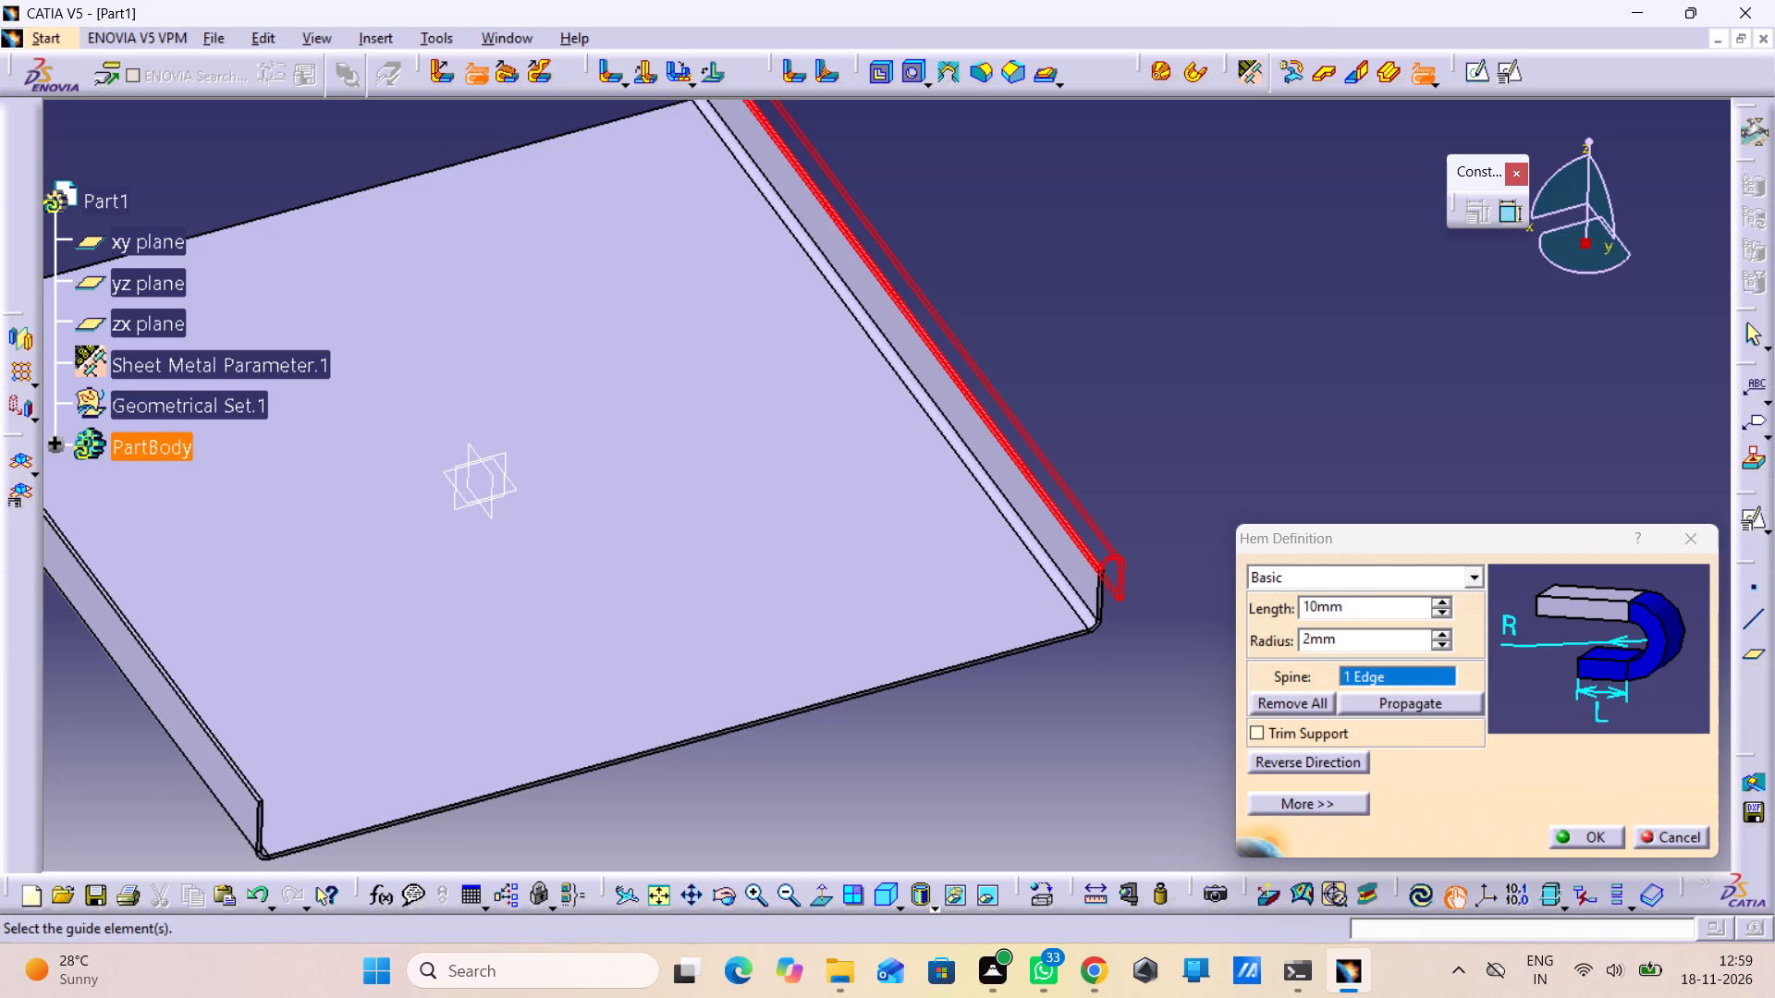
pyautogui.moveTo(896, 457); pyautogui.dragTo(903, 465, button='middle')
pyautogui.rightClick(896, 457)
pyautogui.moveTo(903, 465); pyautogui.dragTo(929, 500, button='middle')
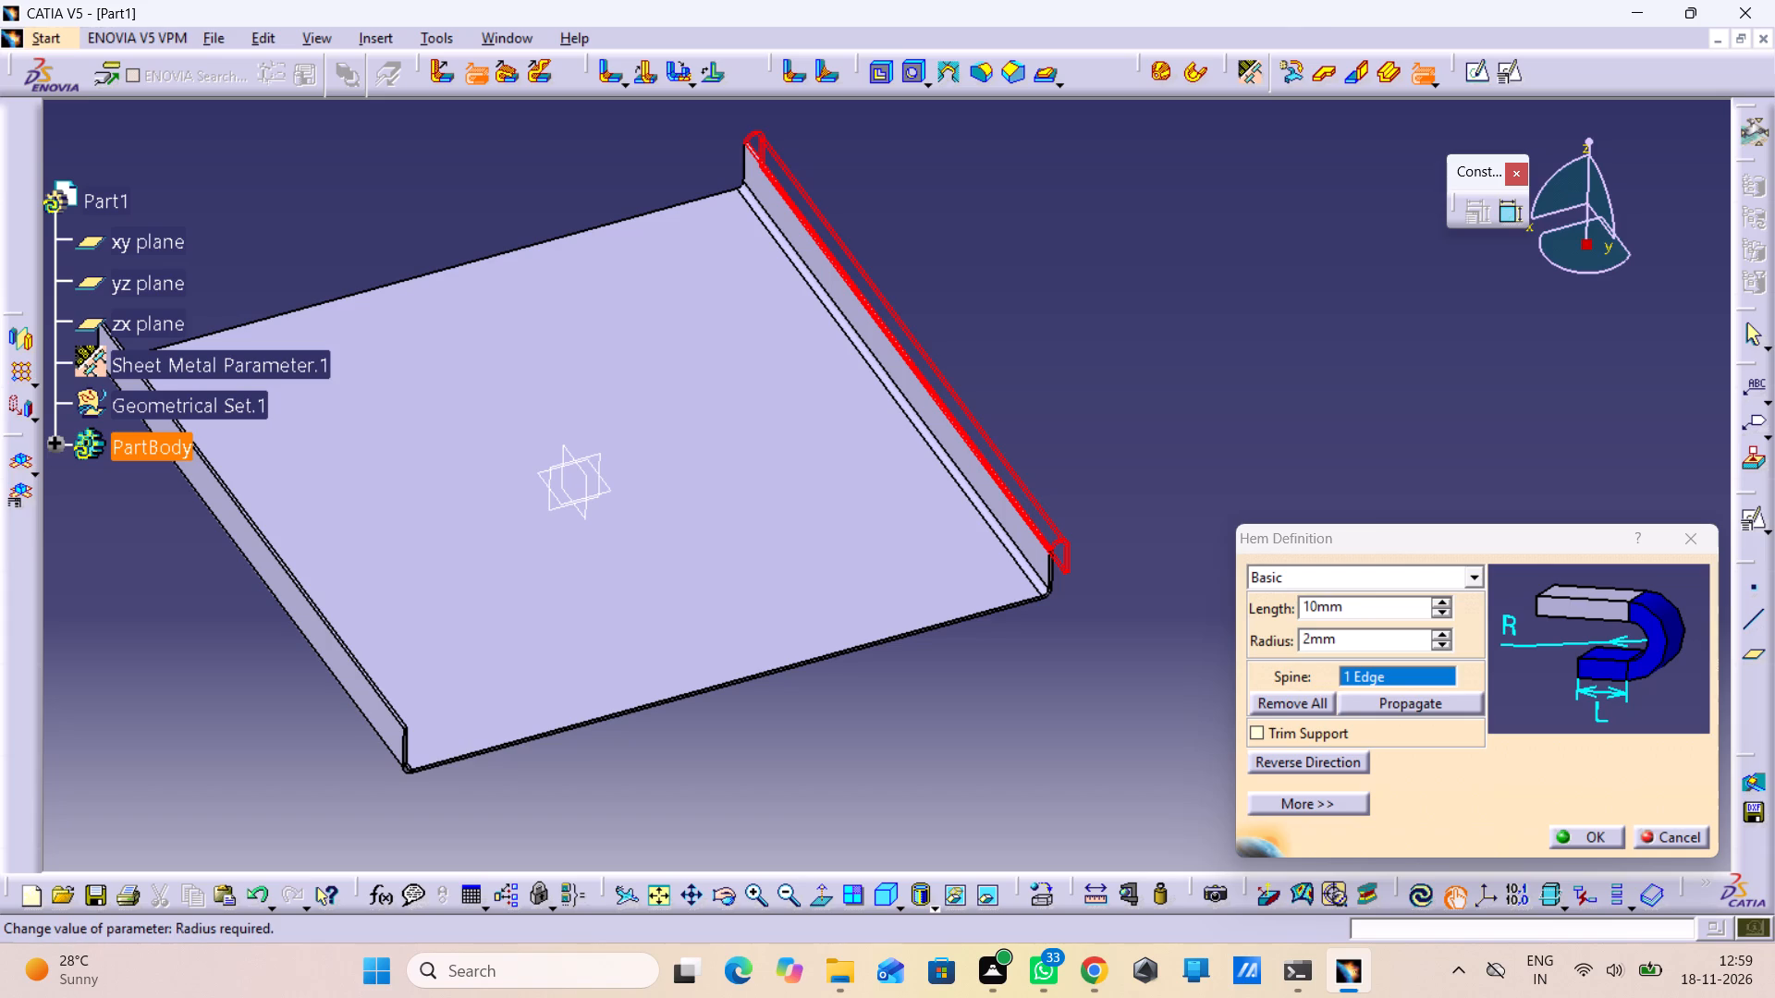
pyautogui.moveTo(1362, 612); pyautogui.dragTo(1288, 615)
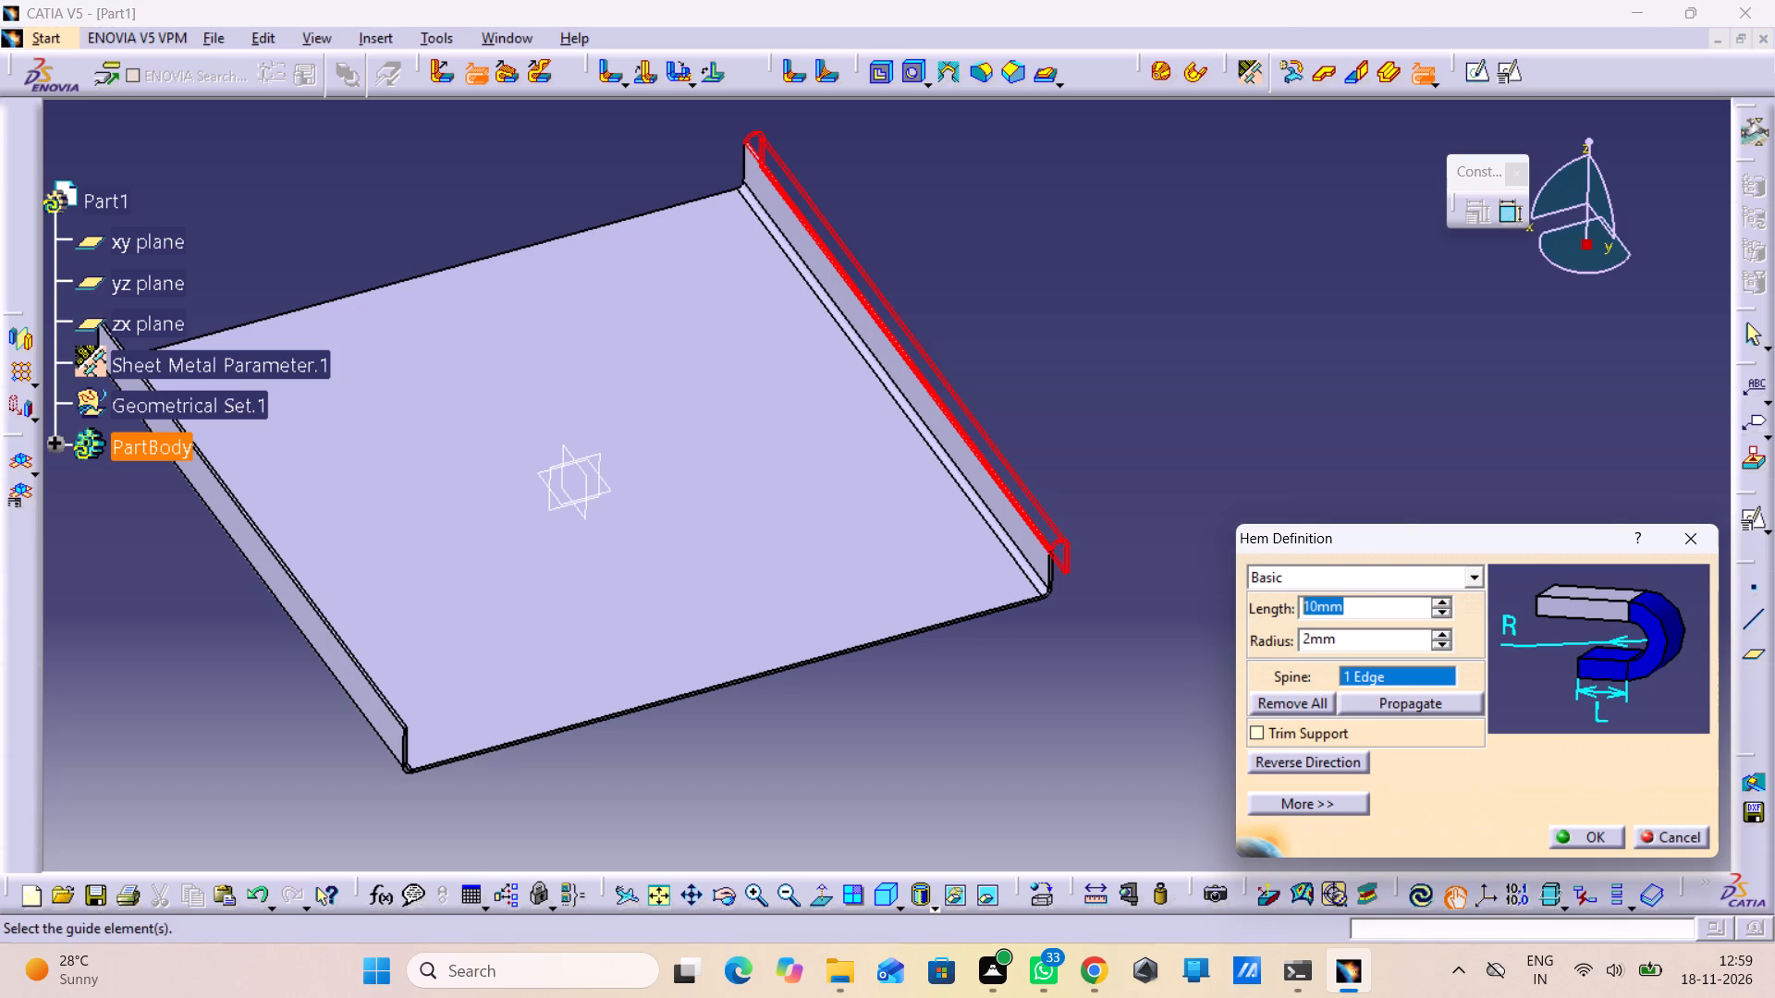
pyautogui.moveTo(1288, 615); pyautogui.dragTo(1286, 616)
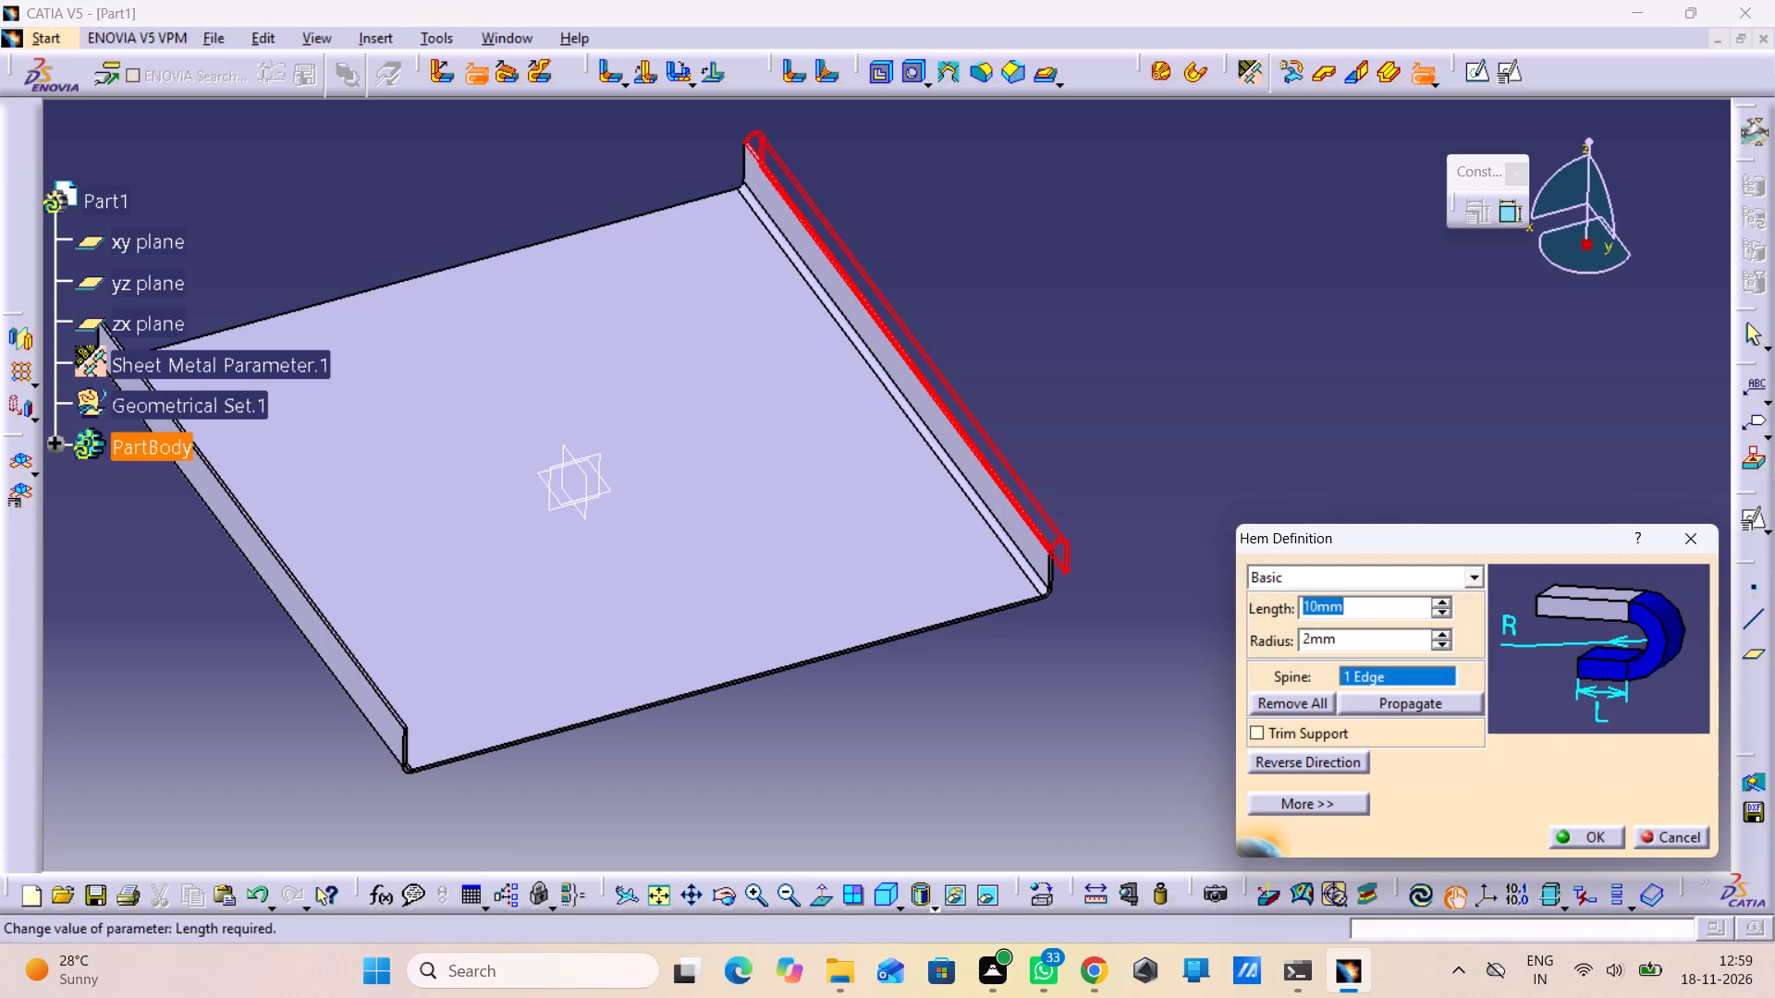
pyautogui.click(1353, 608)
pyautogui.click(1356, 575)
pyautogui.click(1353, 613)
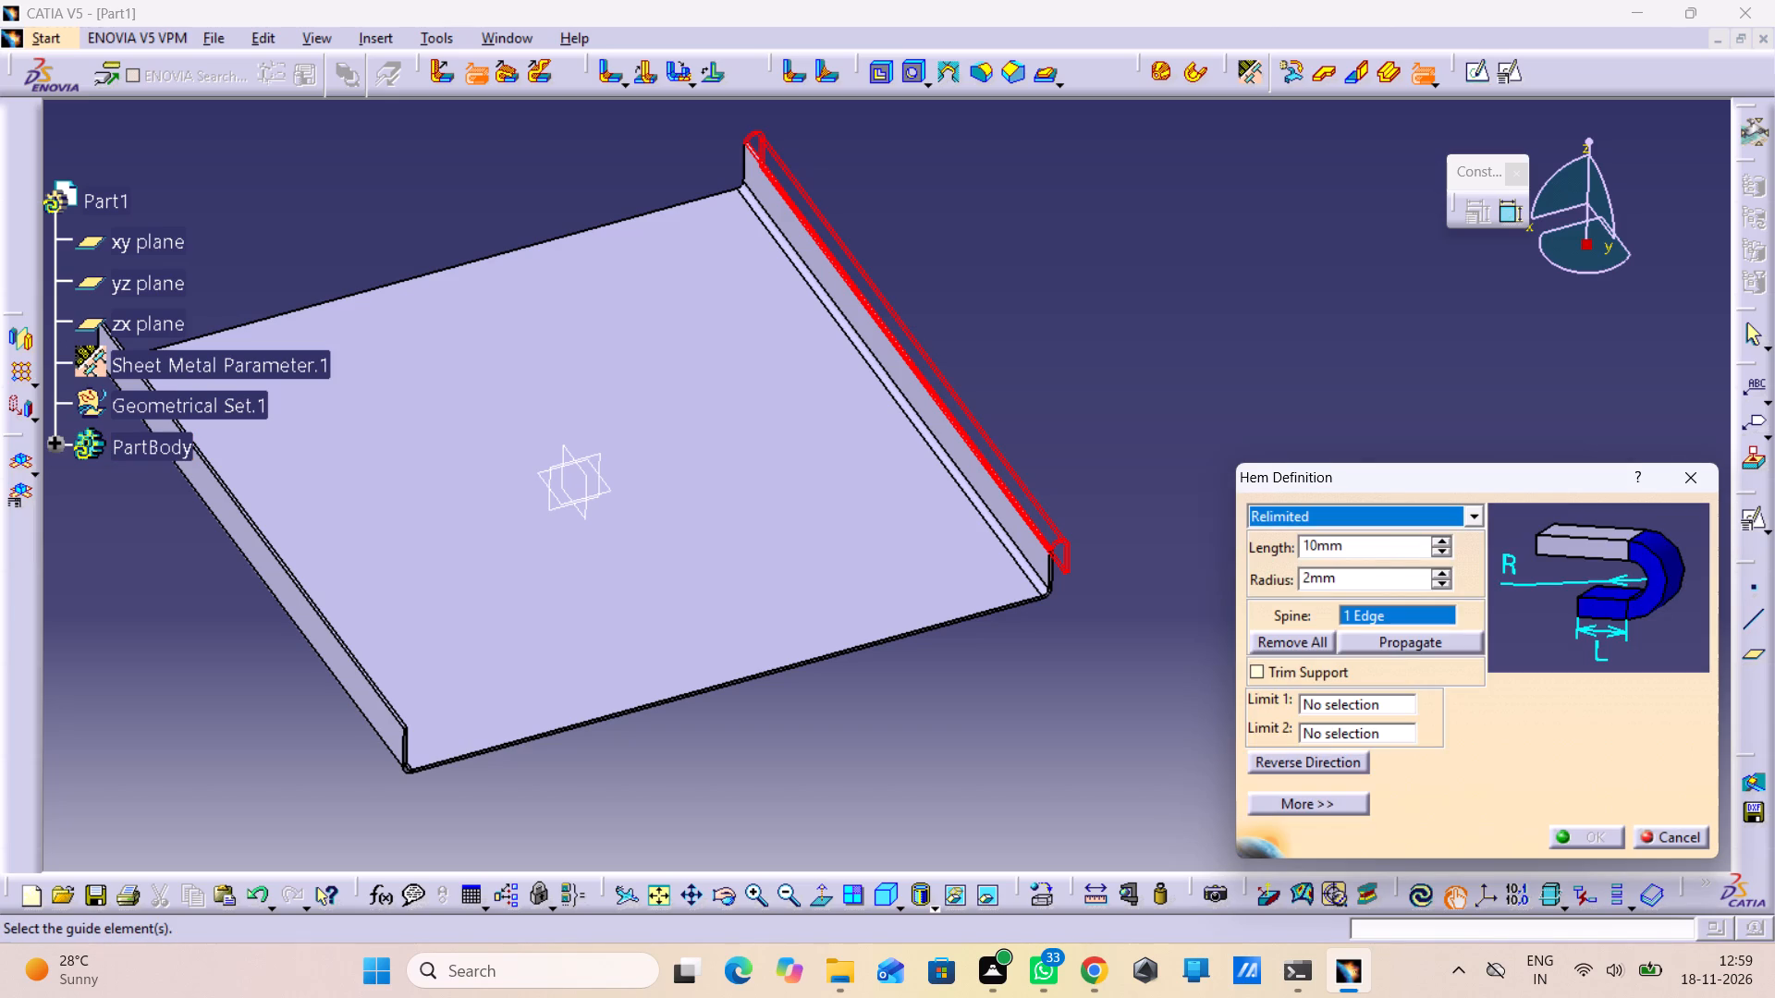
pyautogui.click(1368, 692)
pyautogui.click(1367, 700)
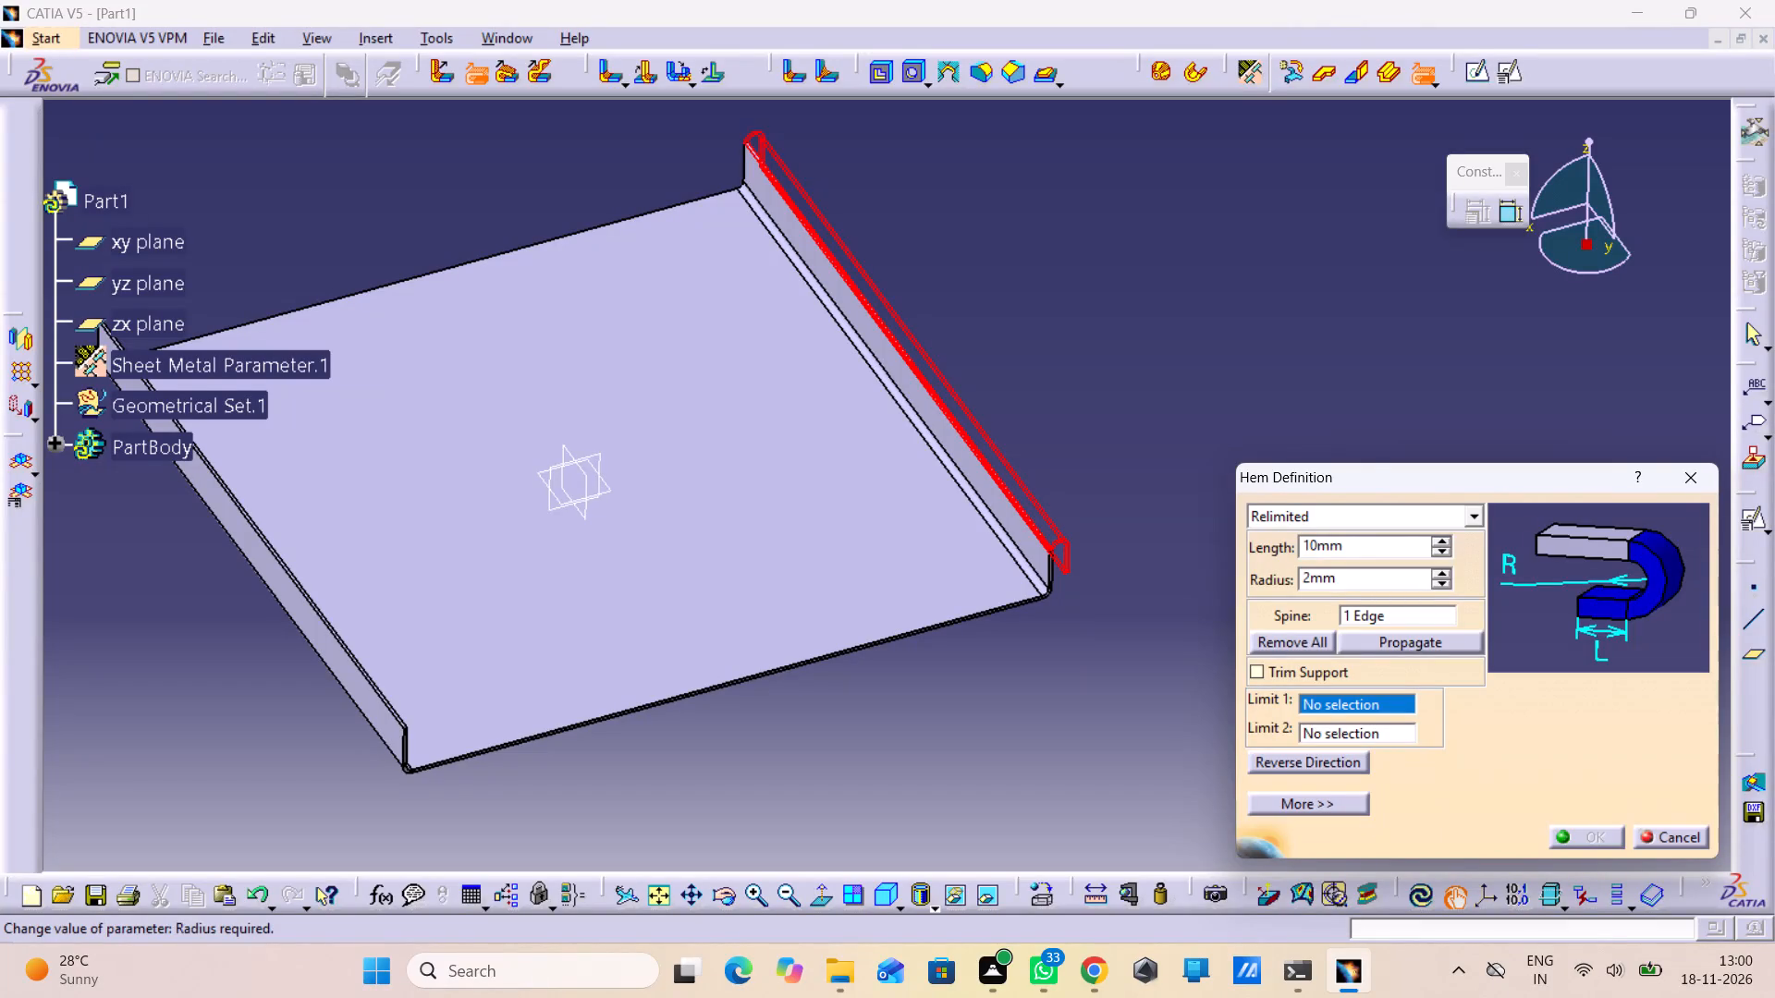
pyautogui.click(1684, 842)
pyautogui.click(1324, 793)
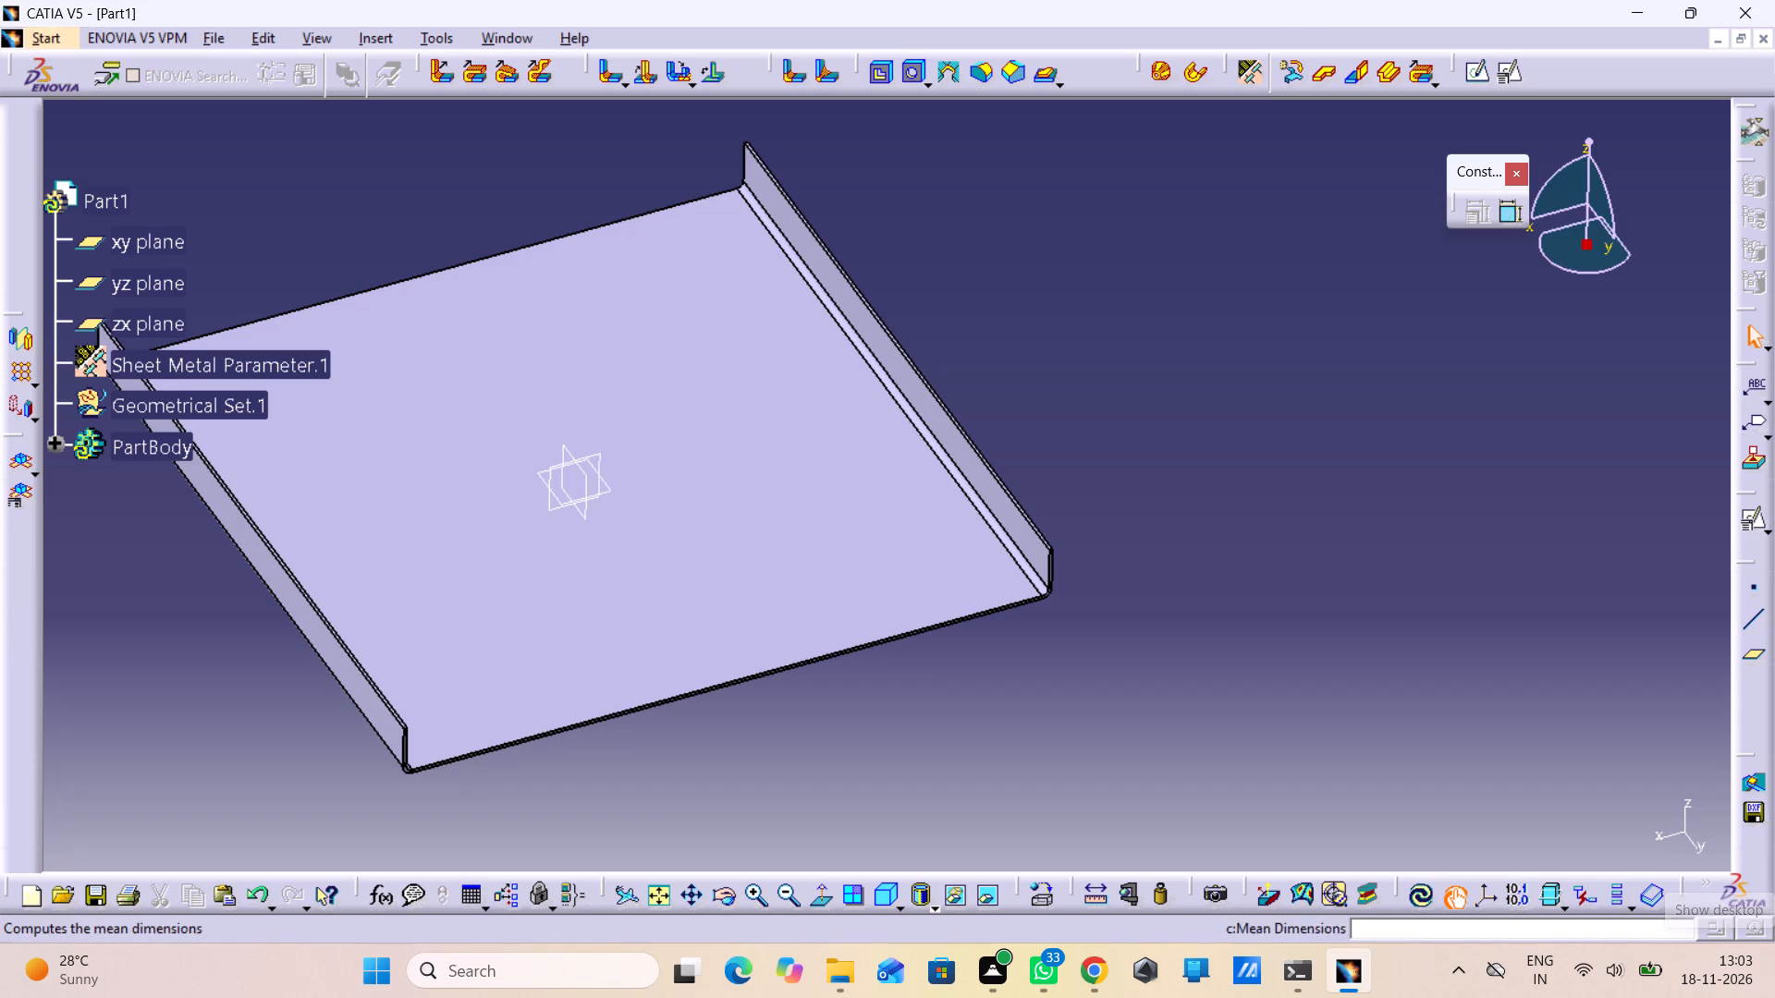
# Change the negative X edge wall's clearance mode to Monodirectional with a 0.5 mm clearance value, and update the part.
pyautogui.doubleClick(961, 464)
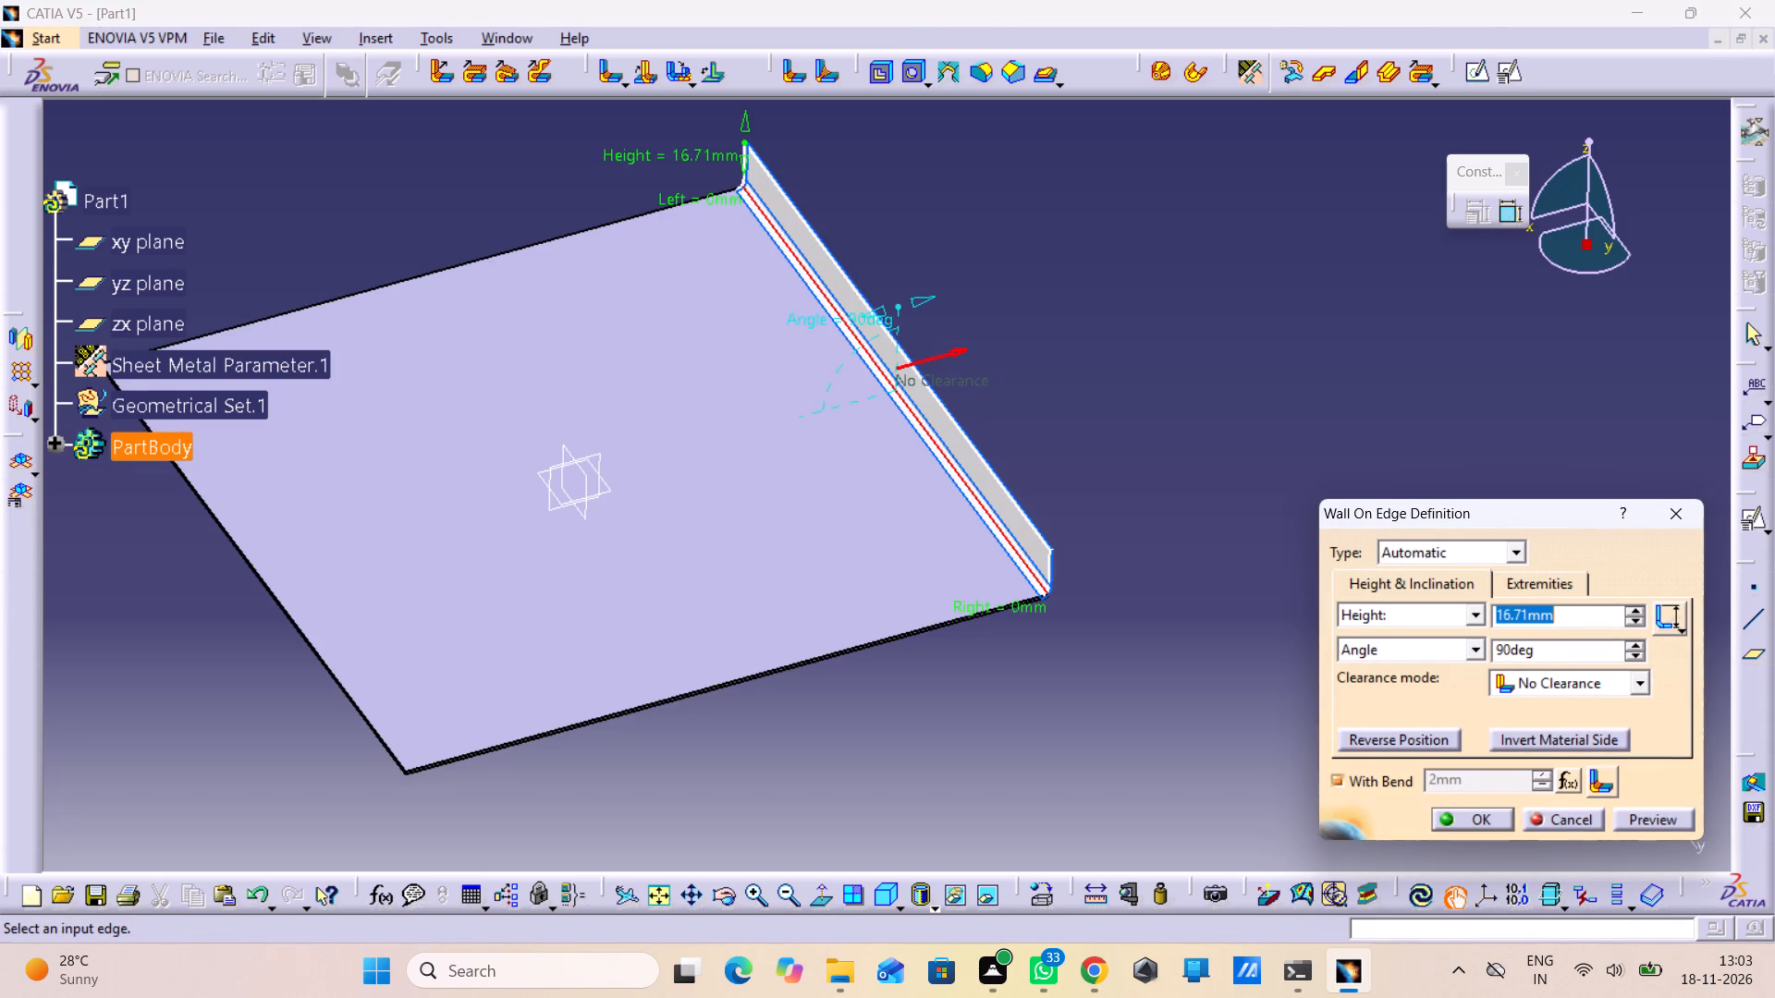
pyautogui.click(1518, 677)
pyautogui.click(1512, 725)
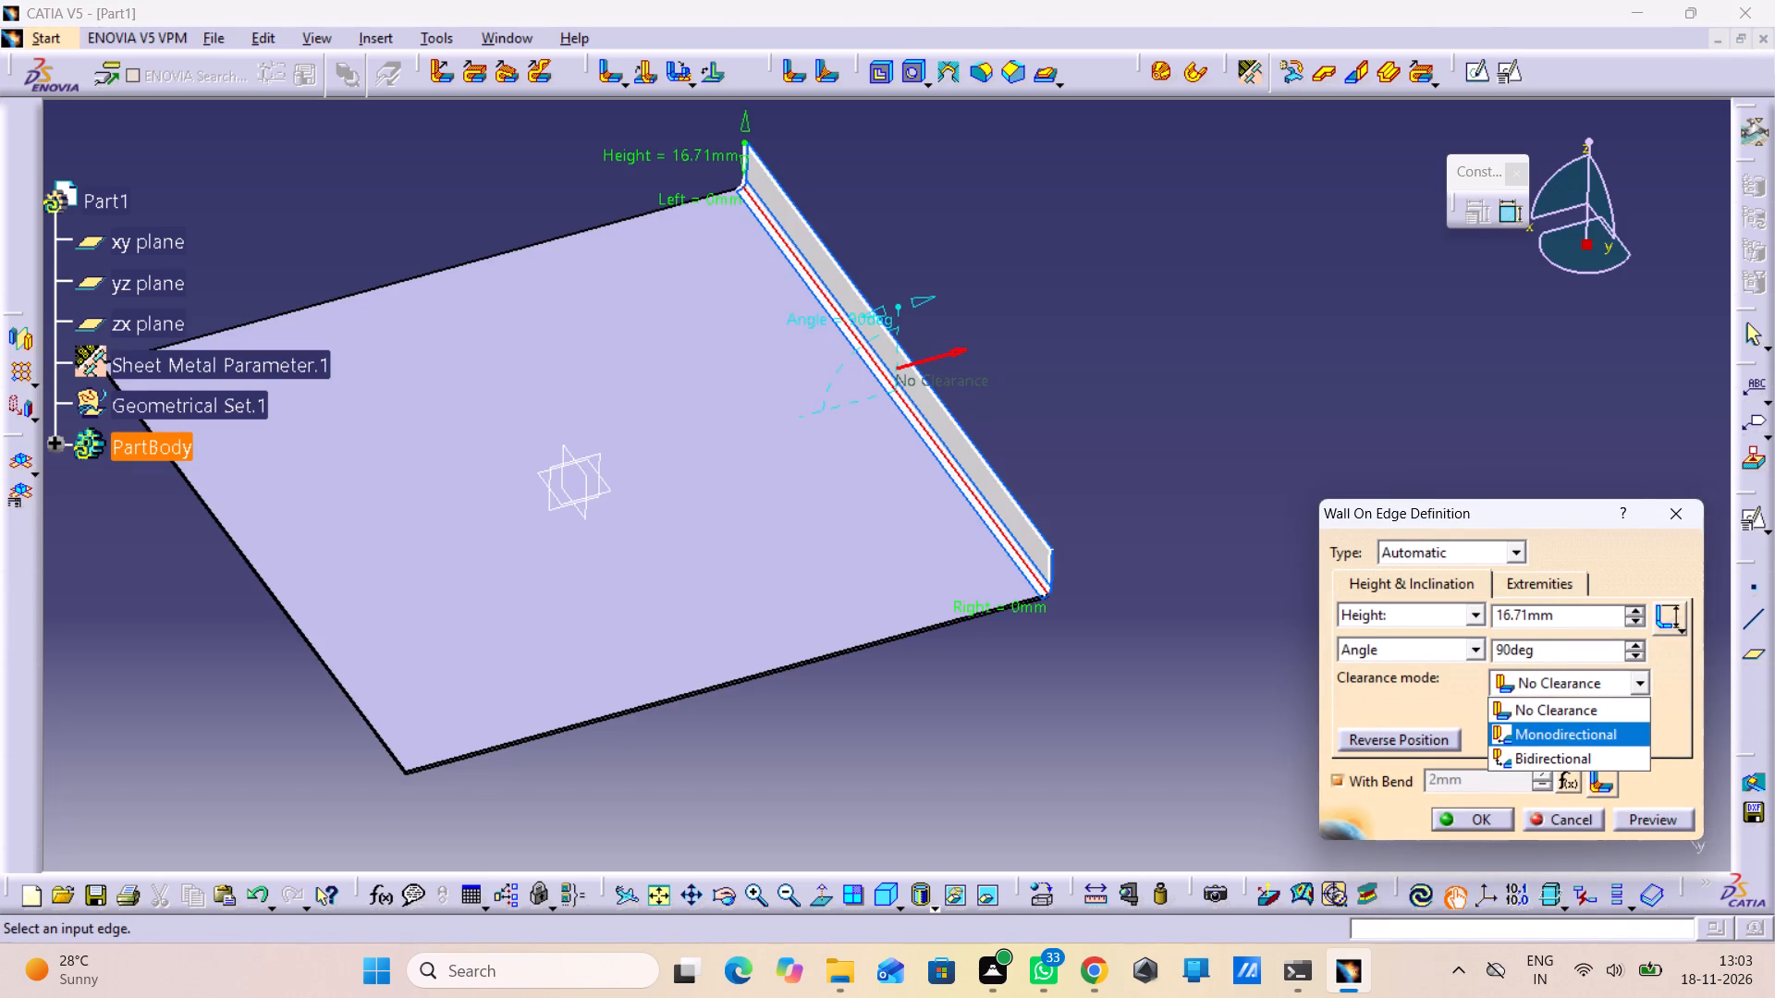
pyautogui.moveTo(1561, 719); pyautogui.dragTo(1487, 719)
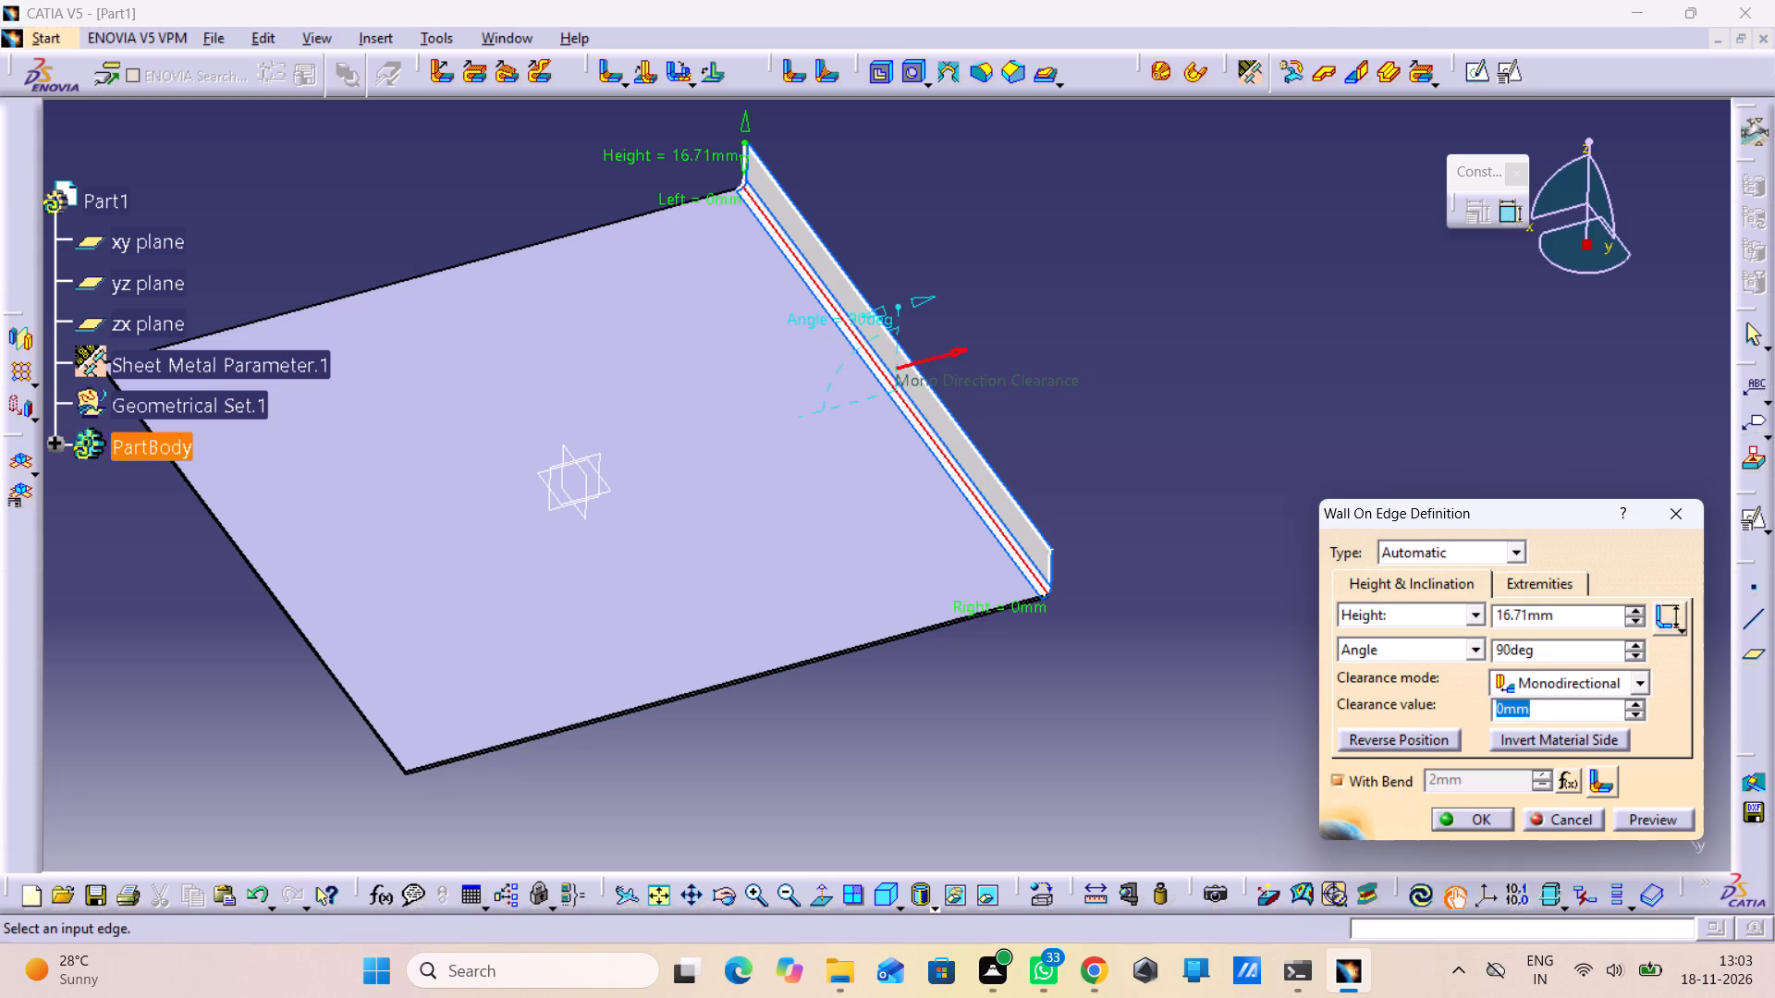
pyautogui.press('.')
pyautogui.press('BackSpace')
pyautogui.write('.5')
pyautogui.press('Return')
pyautogui.click(1424, 883)
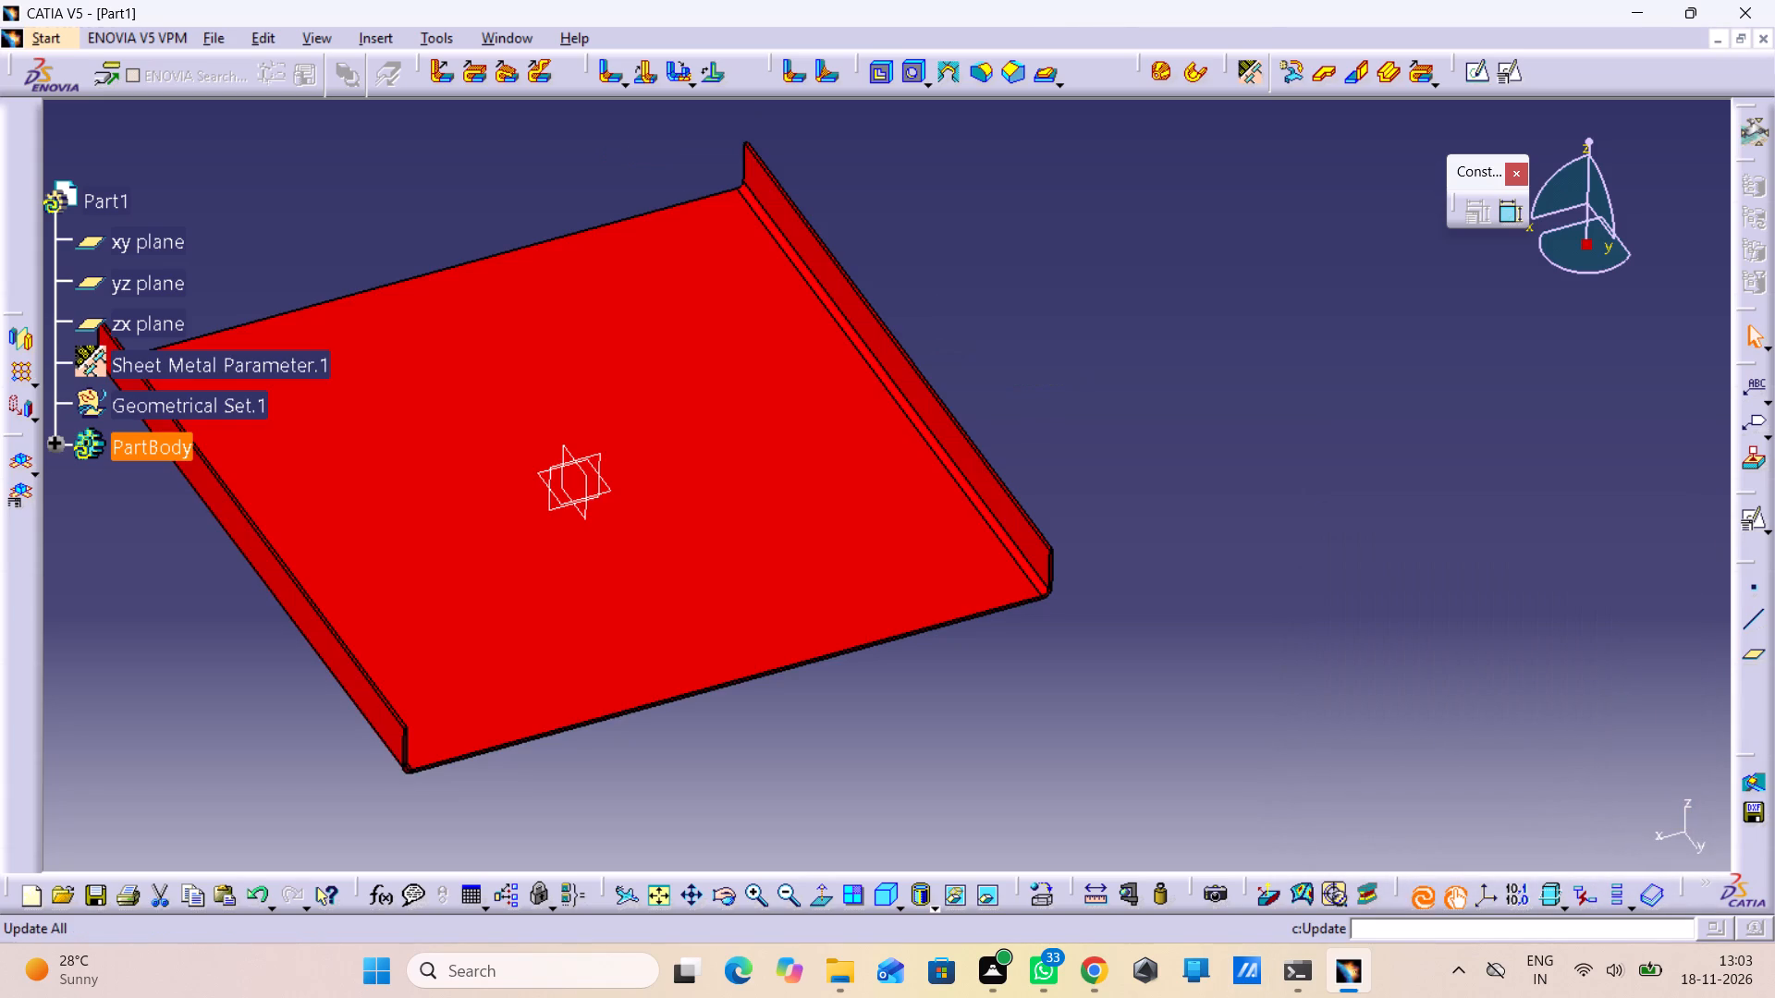
pyautogui.click(1370, 637)
# Set the negative X edge wall's monodirectional clearance value to -0.5 mm.
pyautogui.moveTo(1036, 696); pyautogui.dragTo(1025, 685, button='middle')
pyautogui.moveTo(1036, 696); pyautogui.dragTo(1025, 685, button='right')
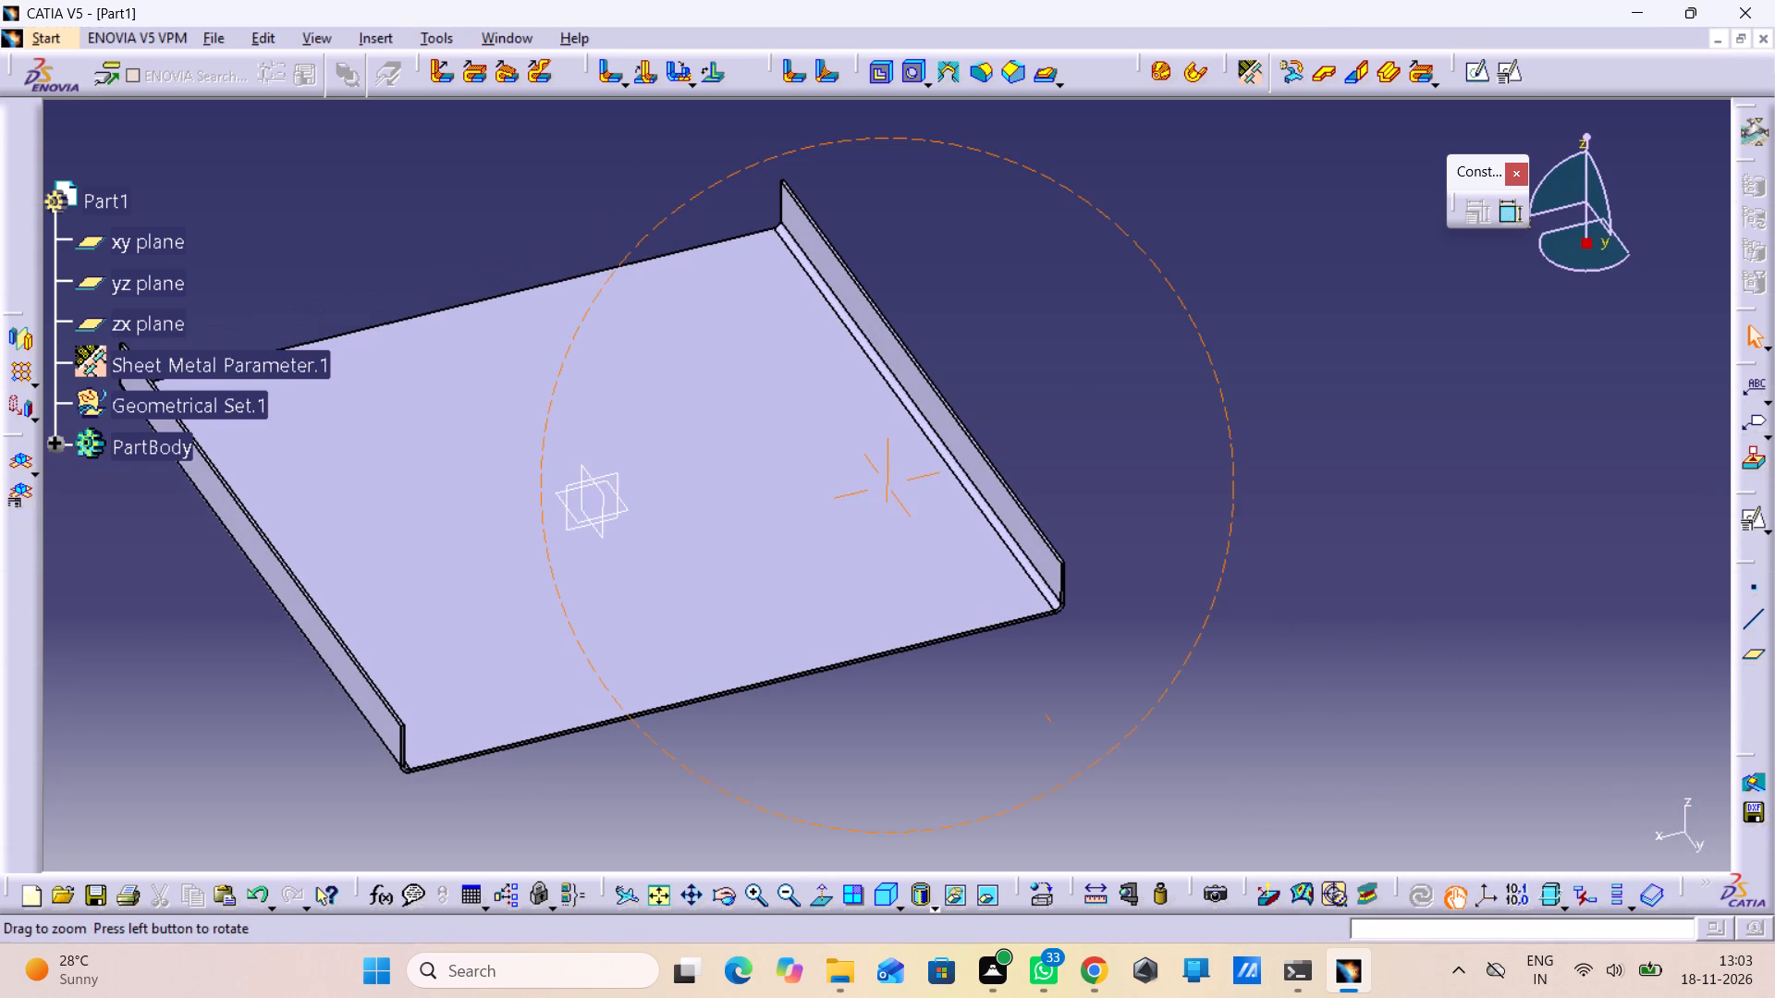
pyautogui.middleClick(1025, 685)
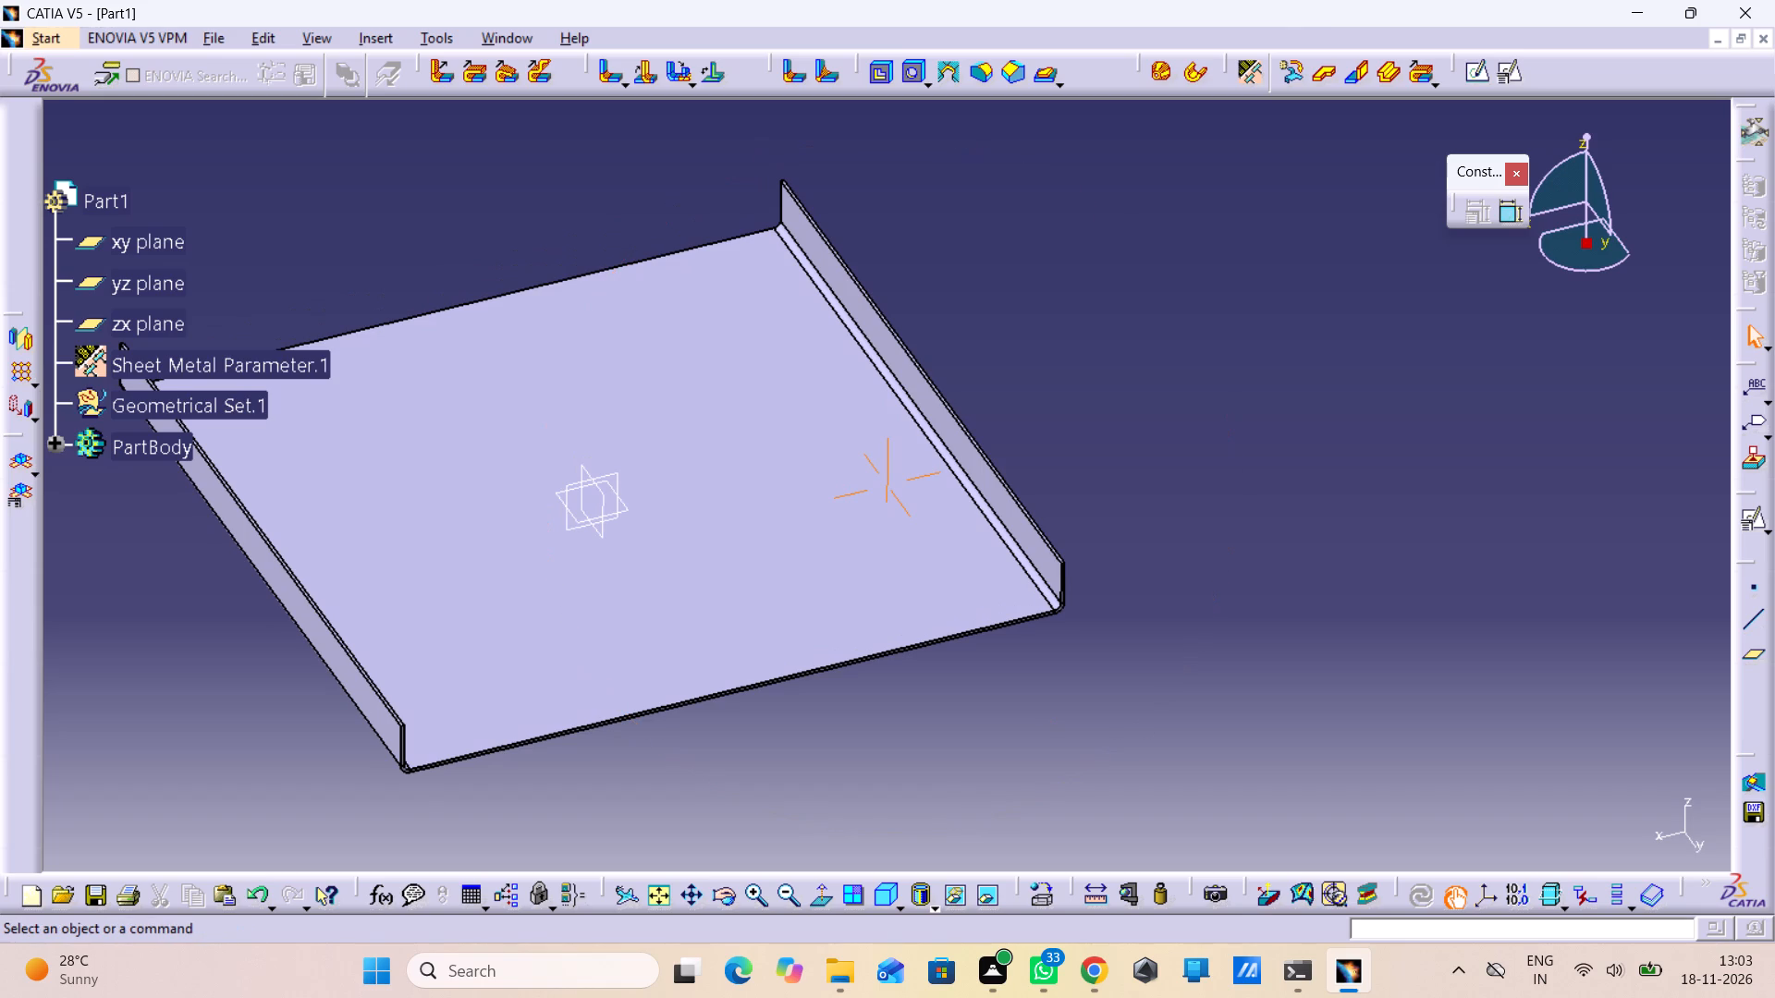
pyautogui.scroll(1, 1025, 685)
pyautogui.moveTo(912, 549); pyautogui.dragTo(1291, 724, button='middle')
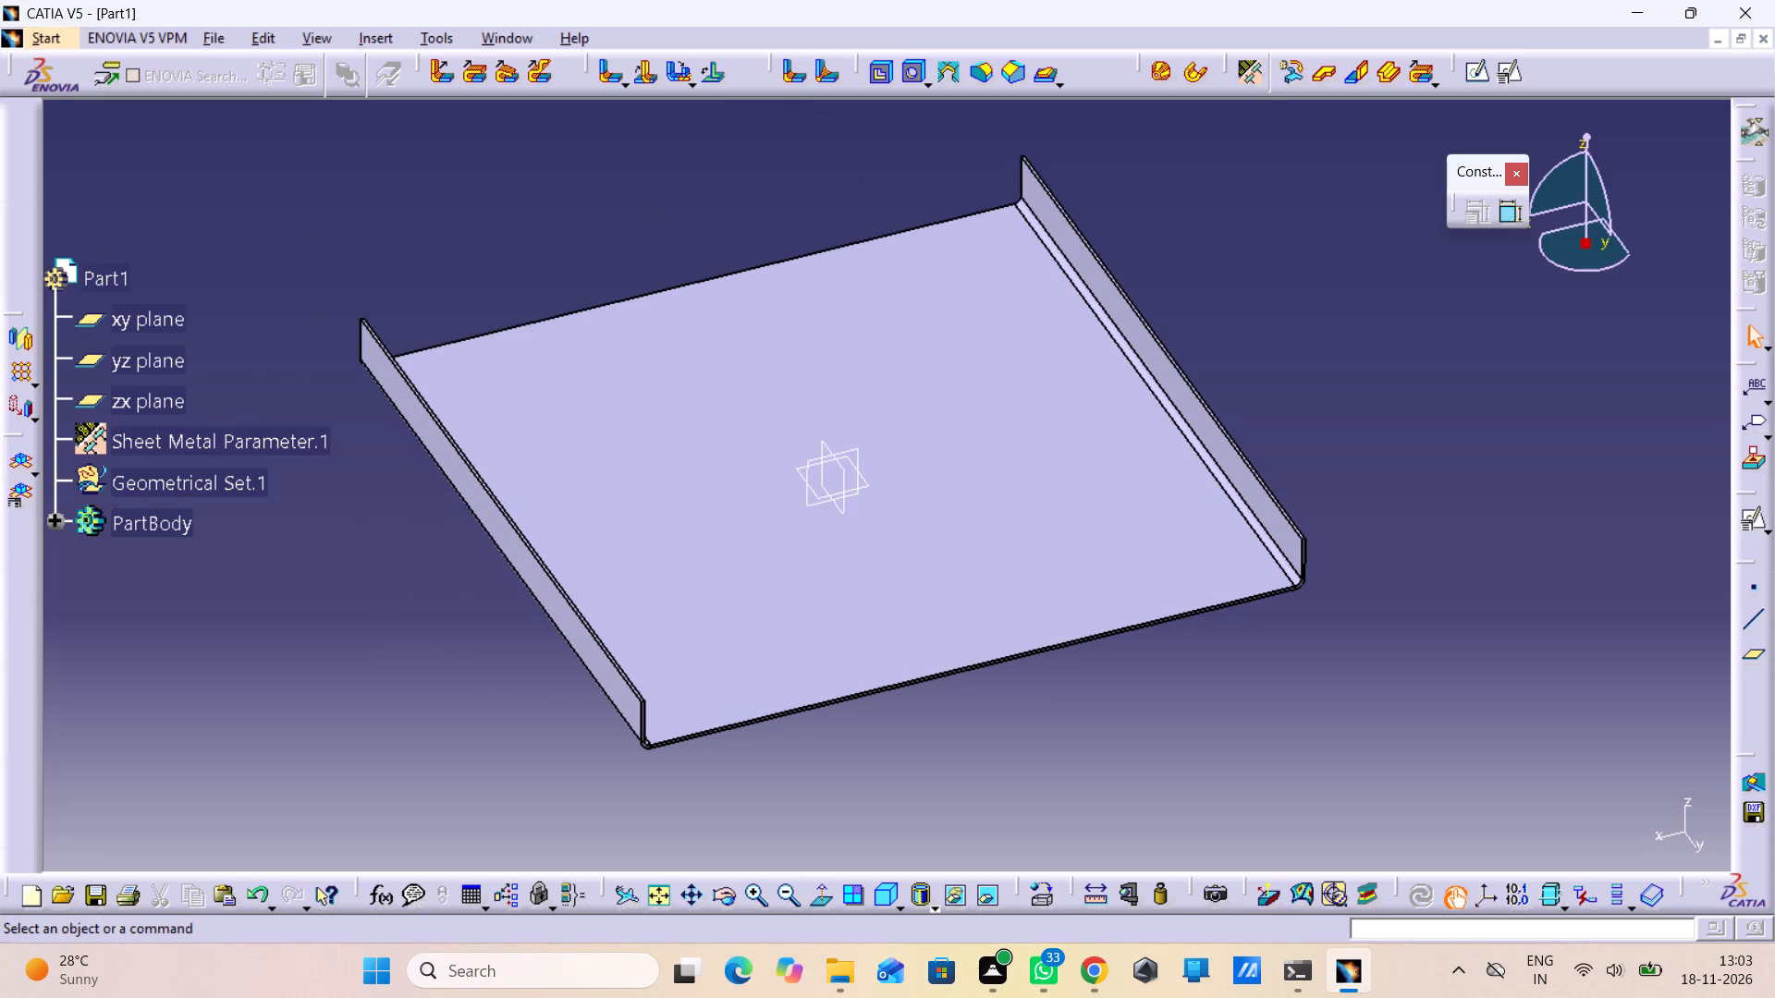
pyautogui.click(1265, 493)
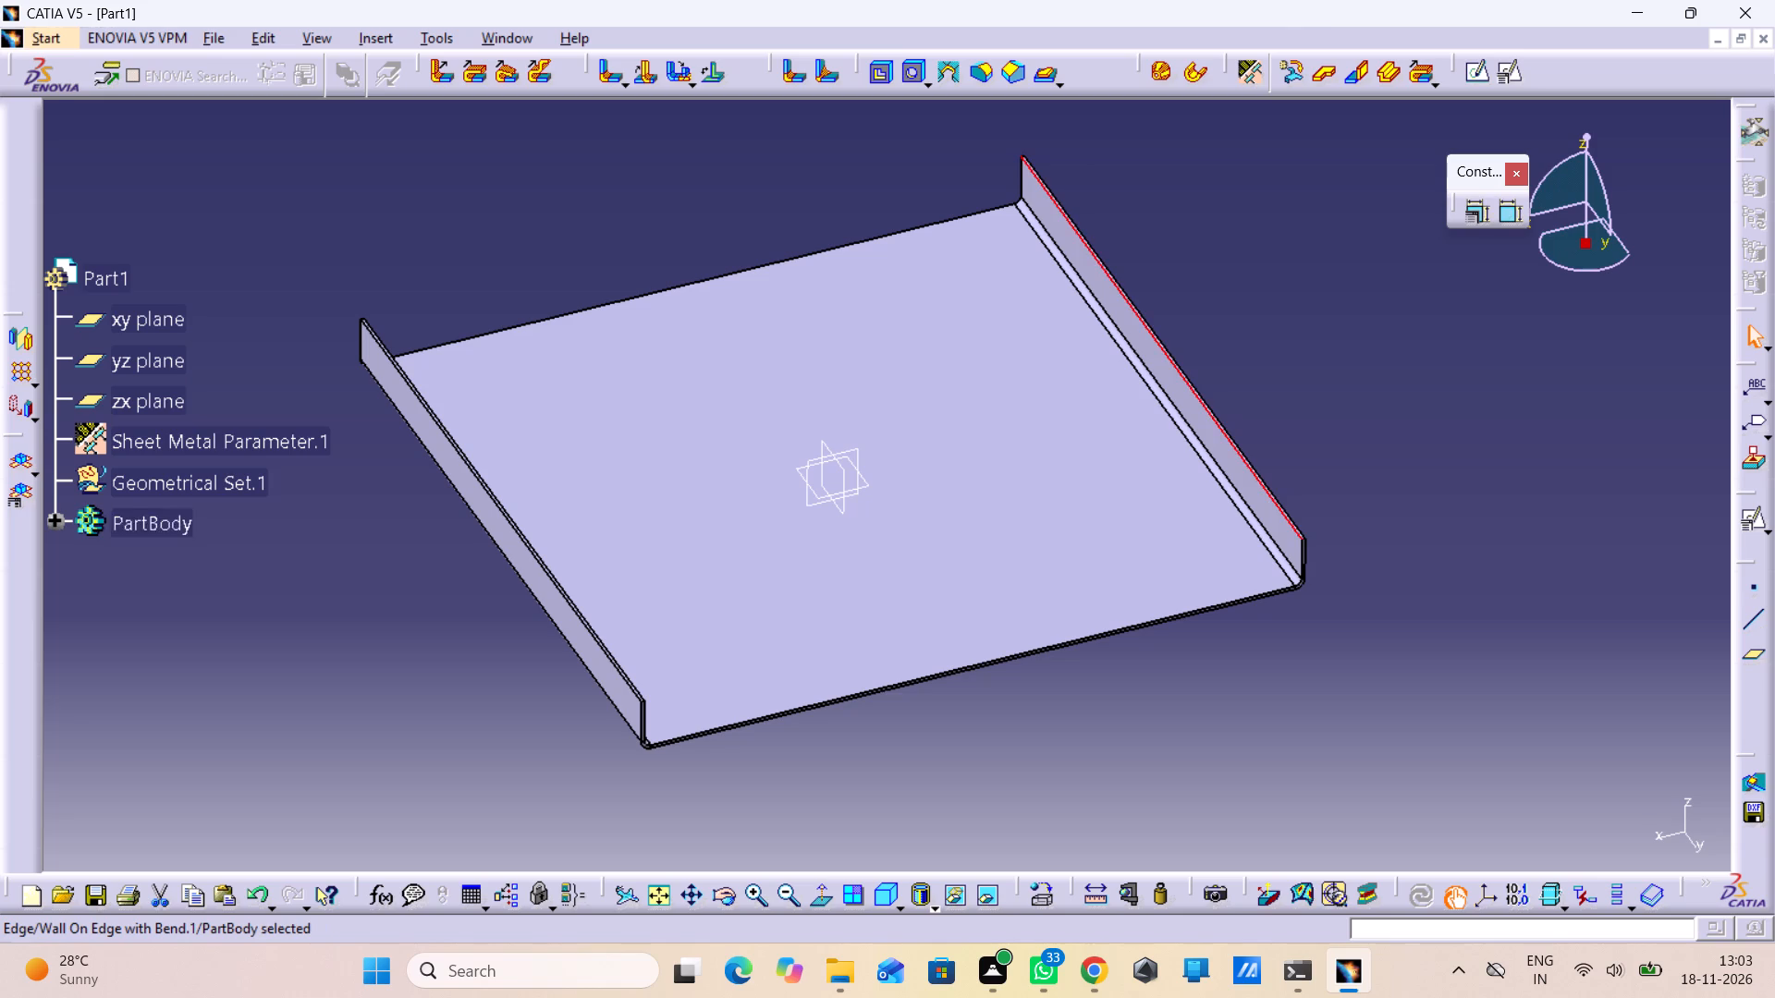
pyautogui.moveTo(1372, 425); pyautogui.dragTo(1374, 434)
pyautogui.doubleClick(1277, 528)
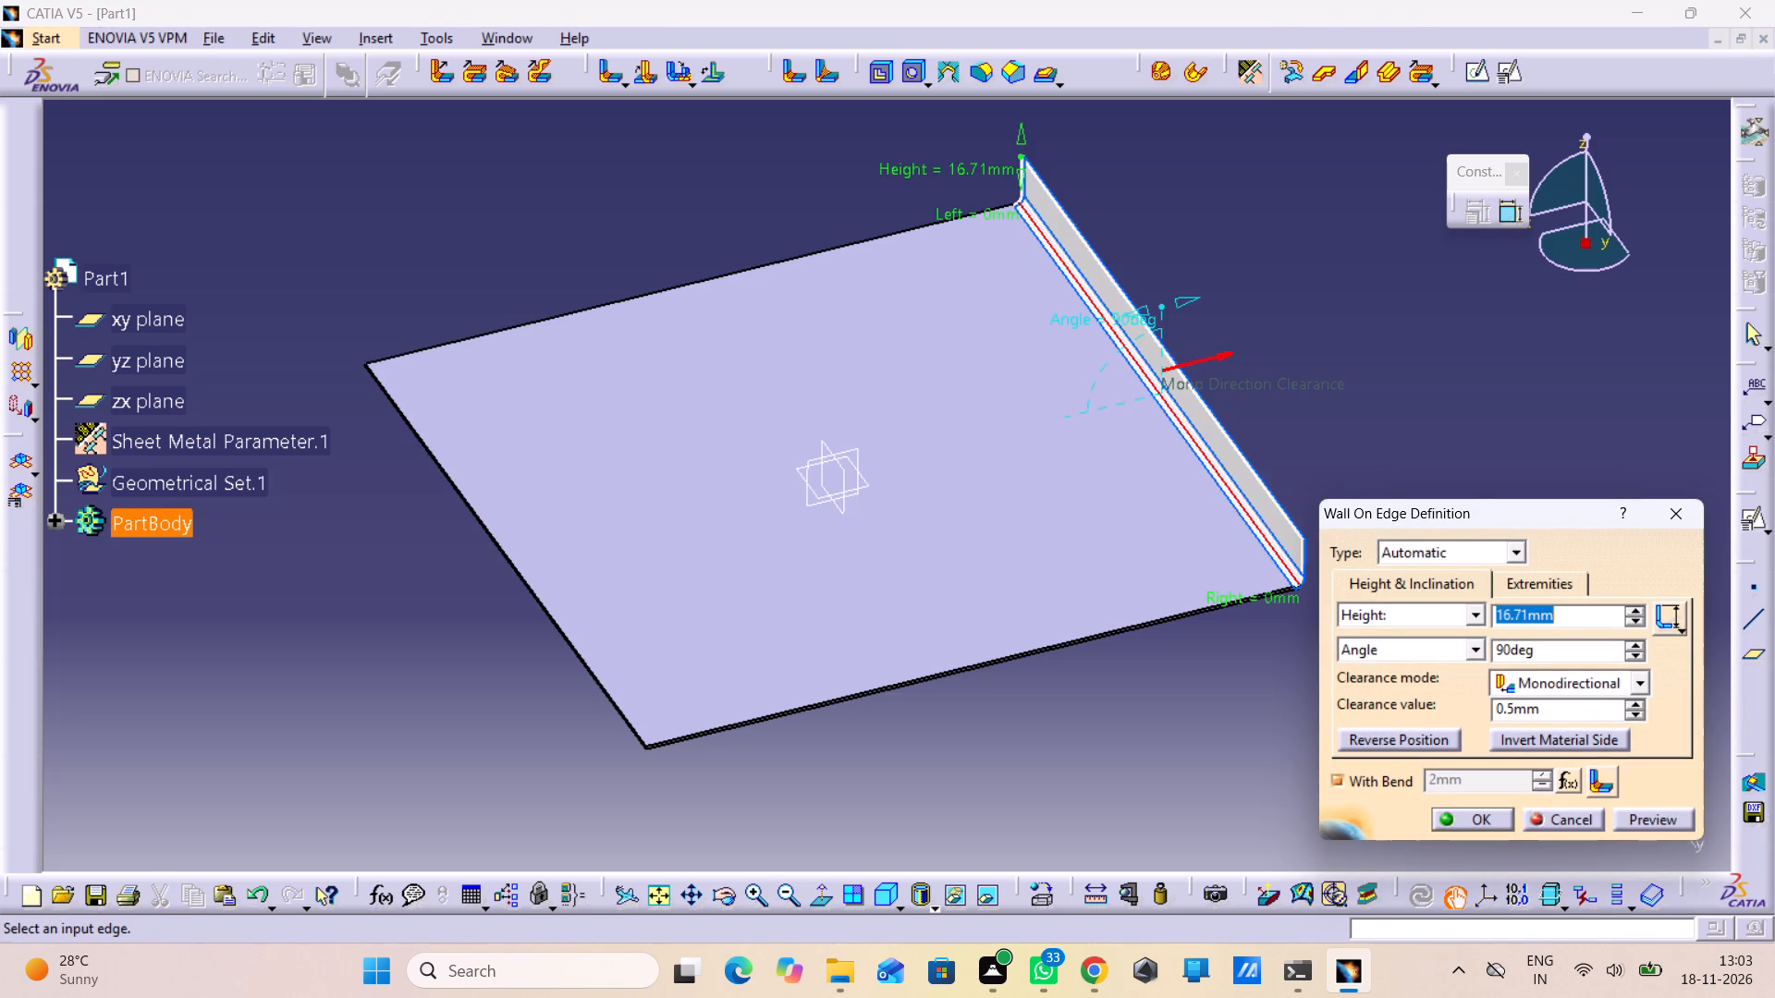
pyautogui.click(1495, 699)
pyautogui.click(1494, 710)
pyautogui.press('-')
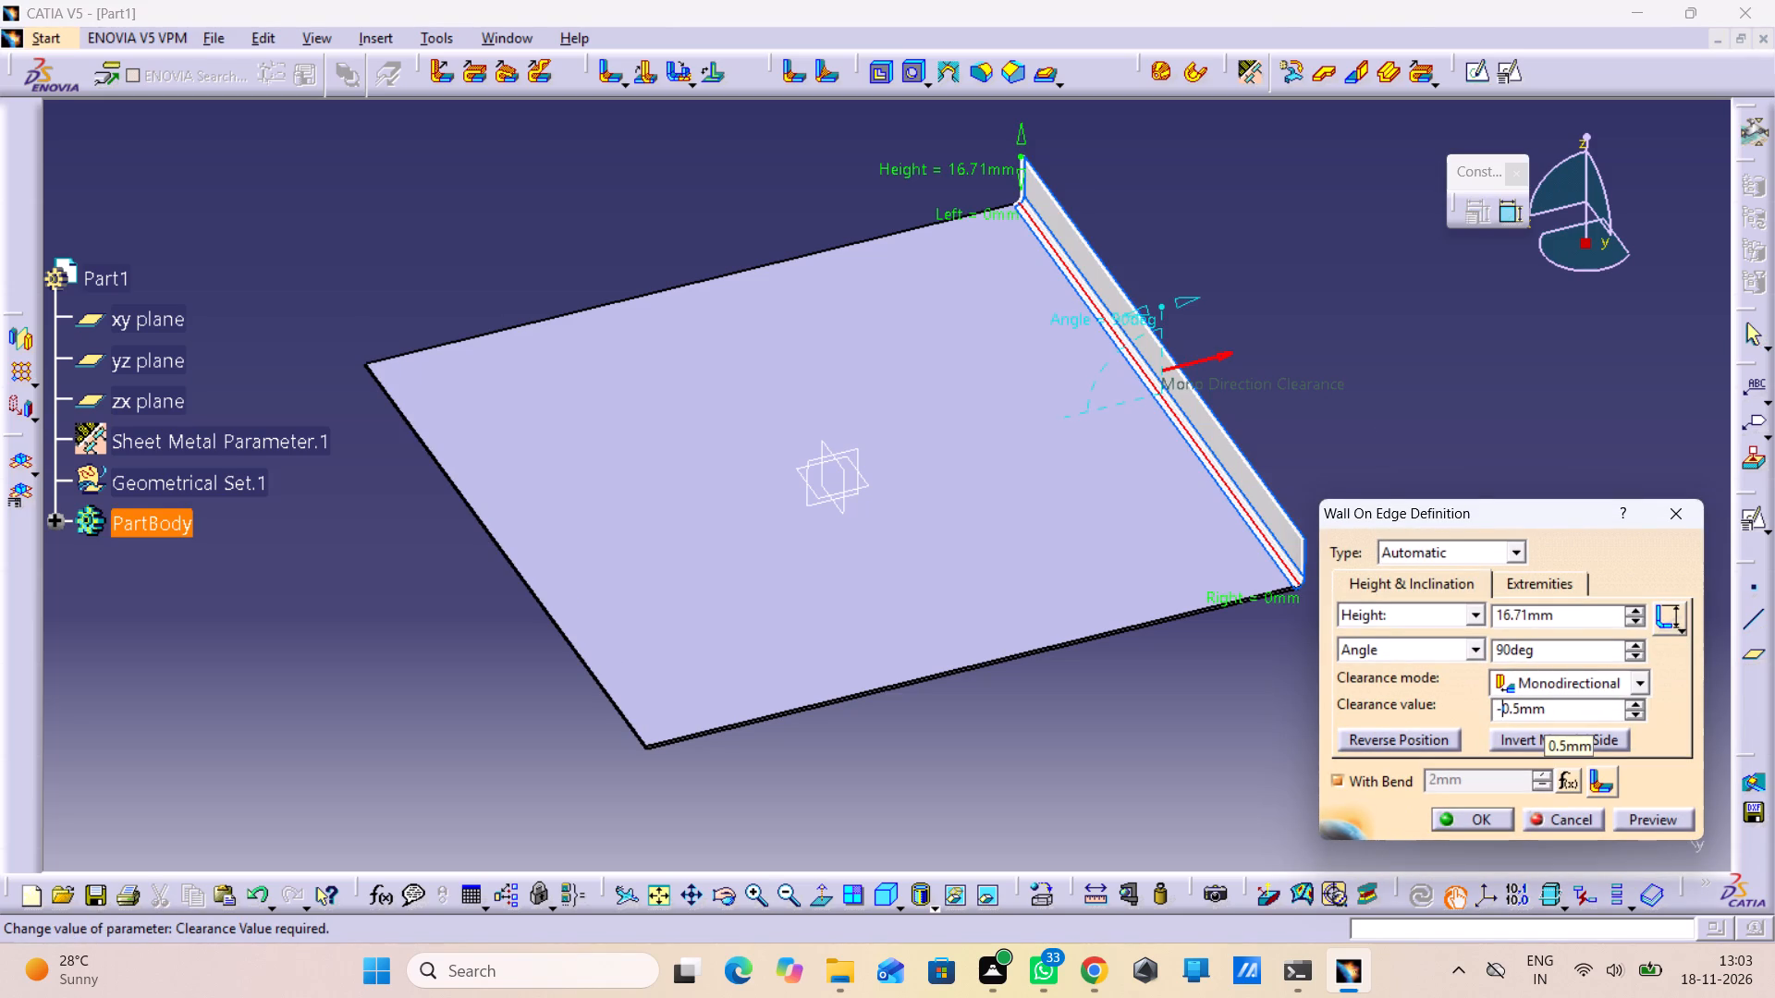
pyautogui.press('Return')
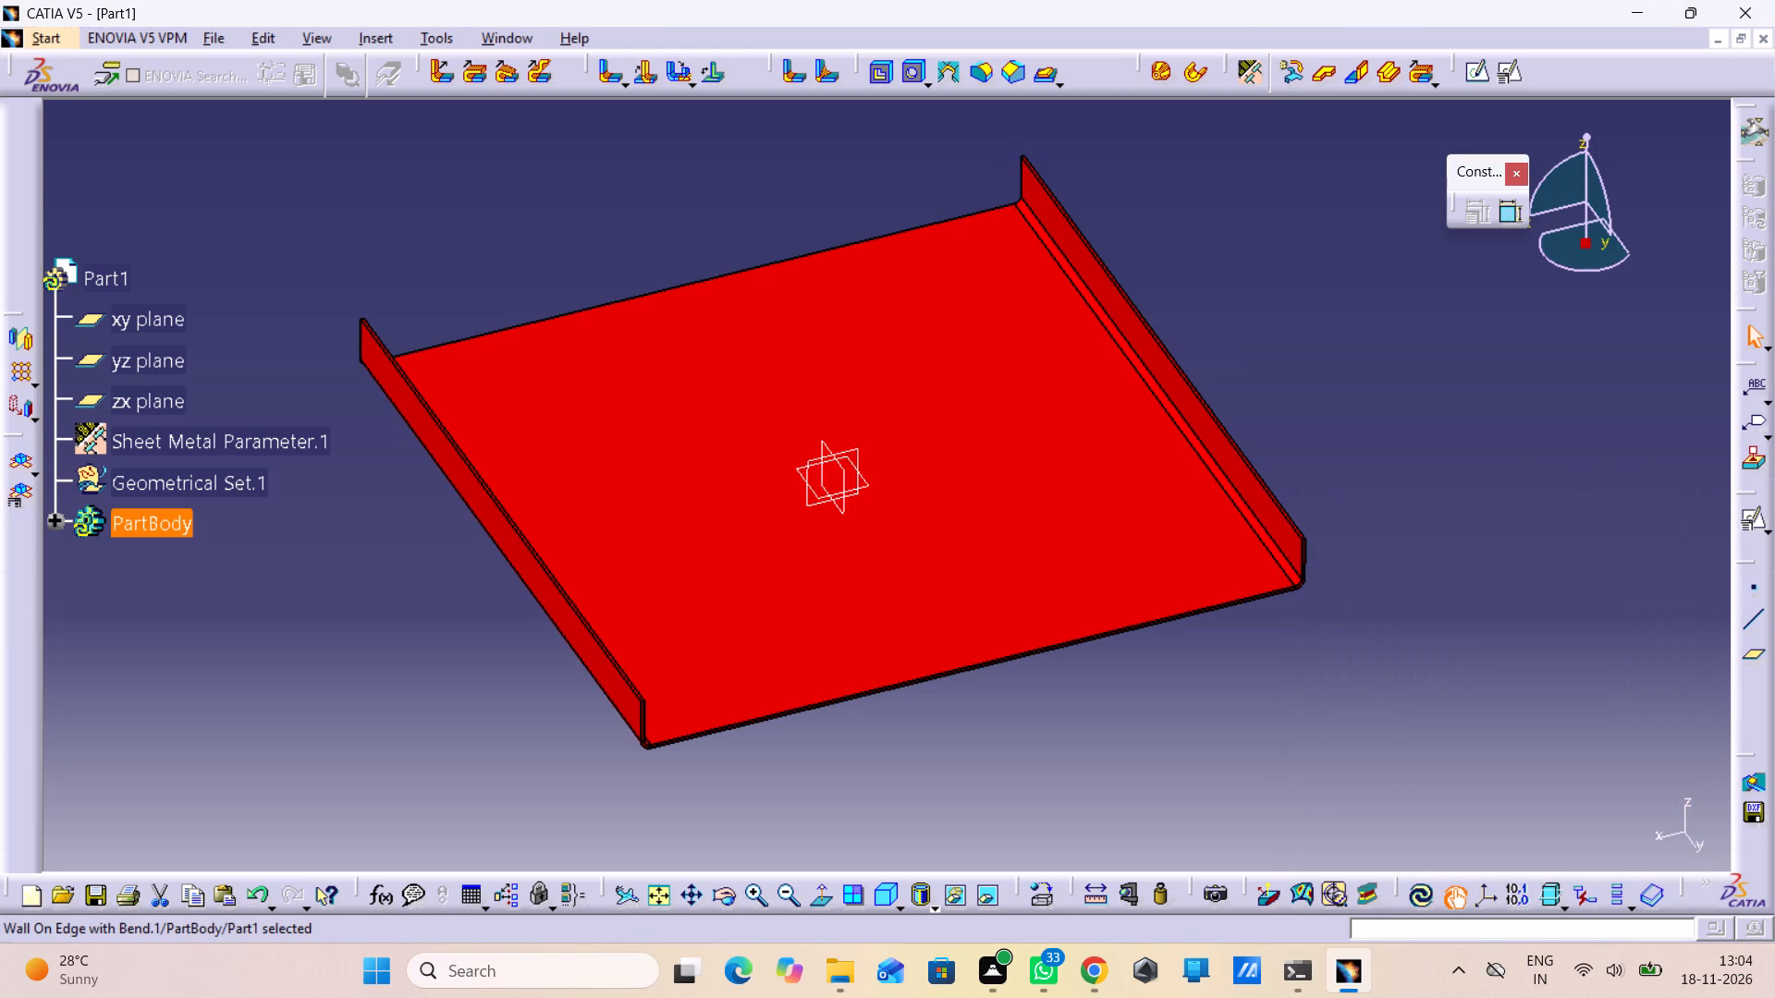
# Update the part to apply the changed wall clearance.
pyautogui.click(1414, 905)
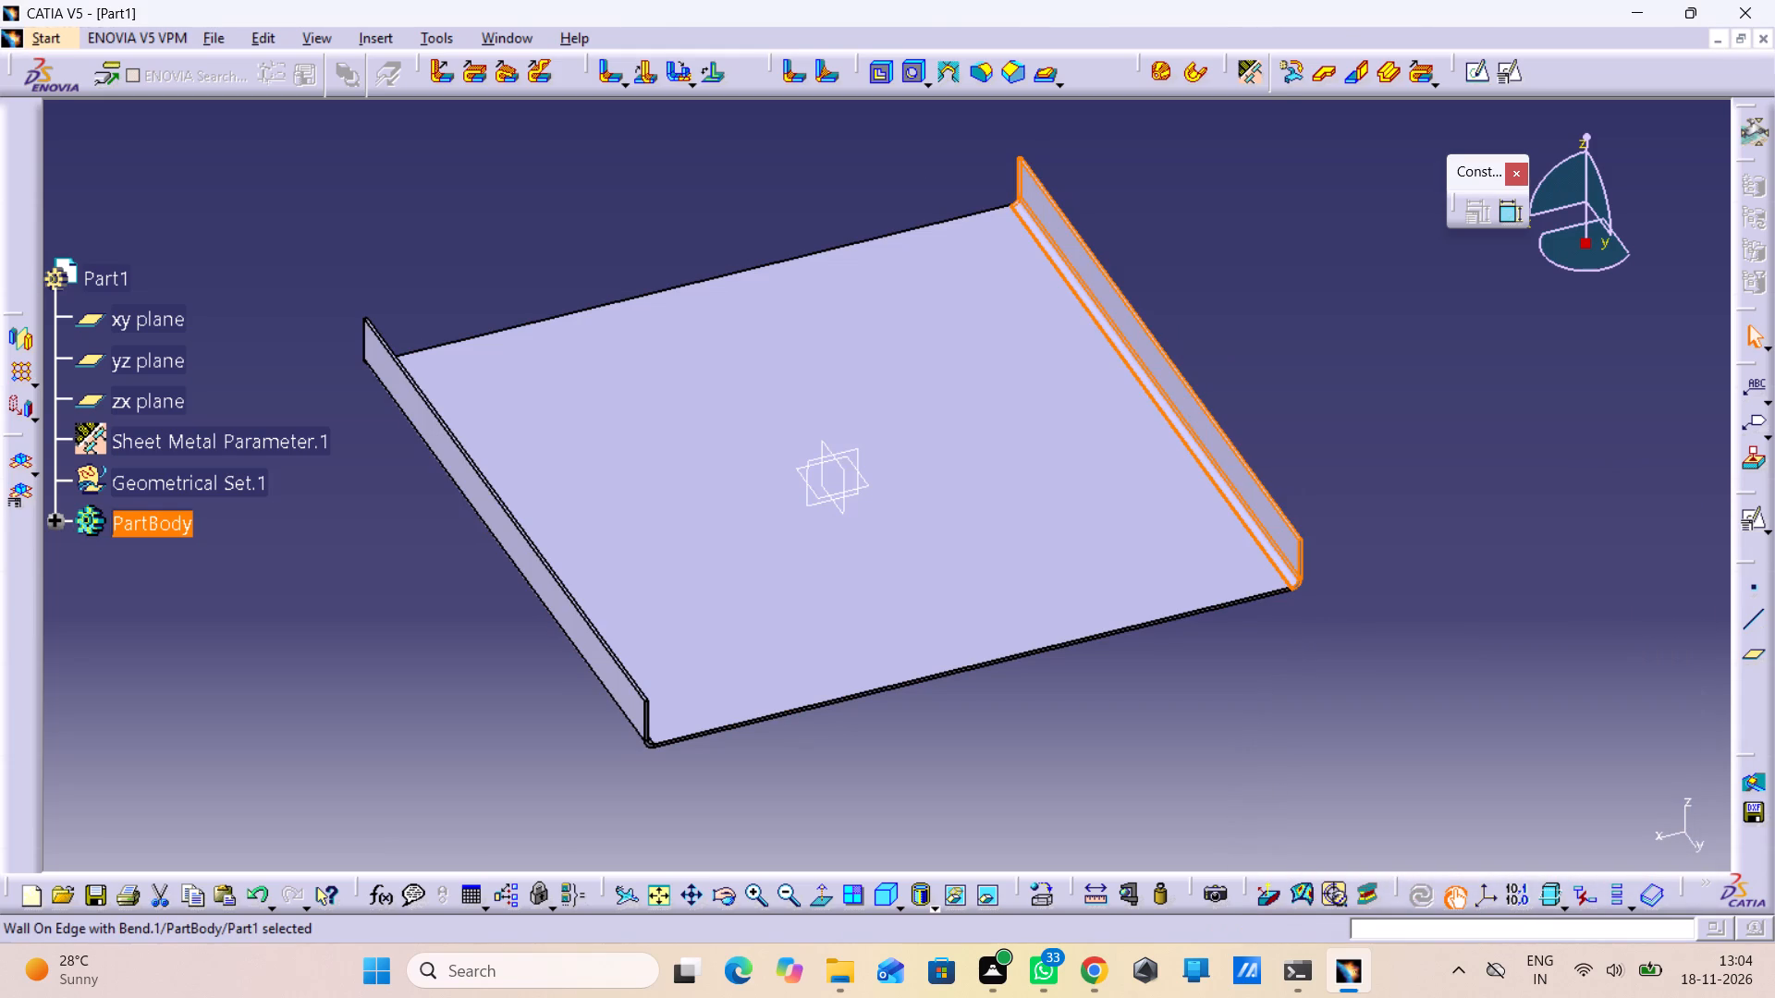
pyautogui.click(1428, 813)
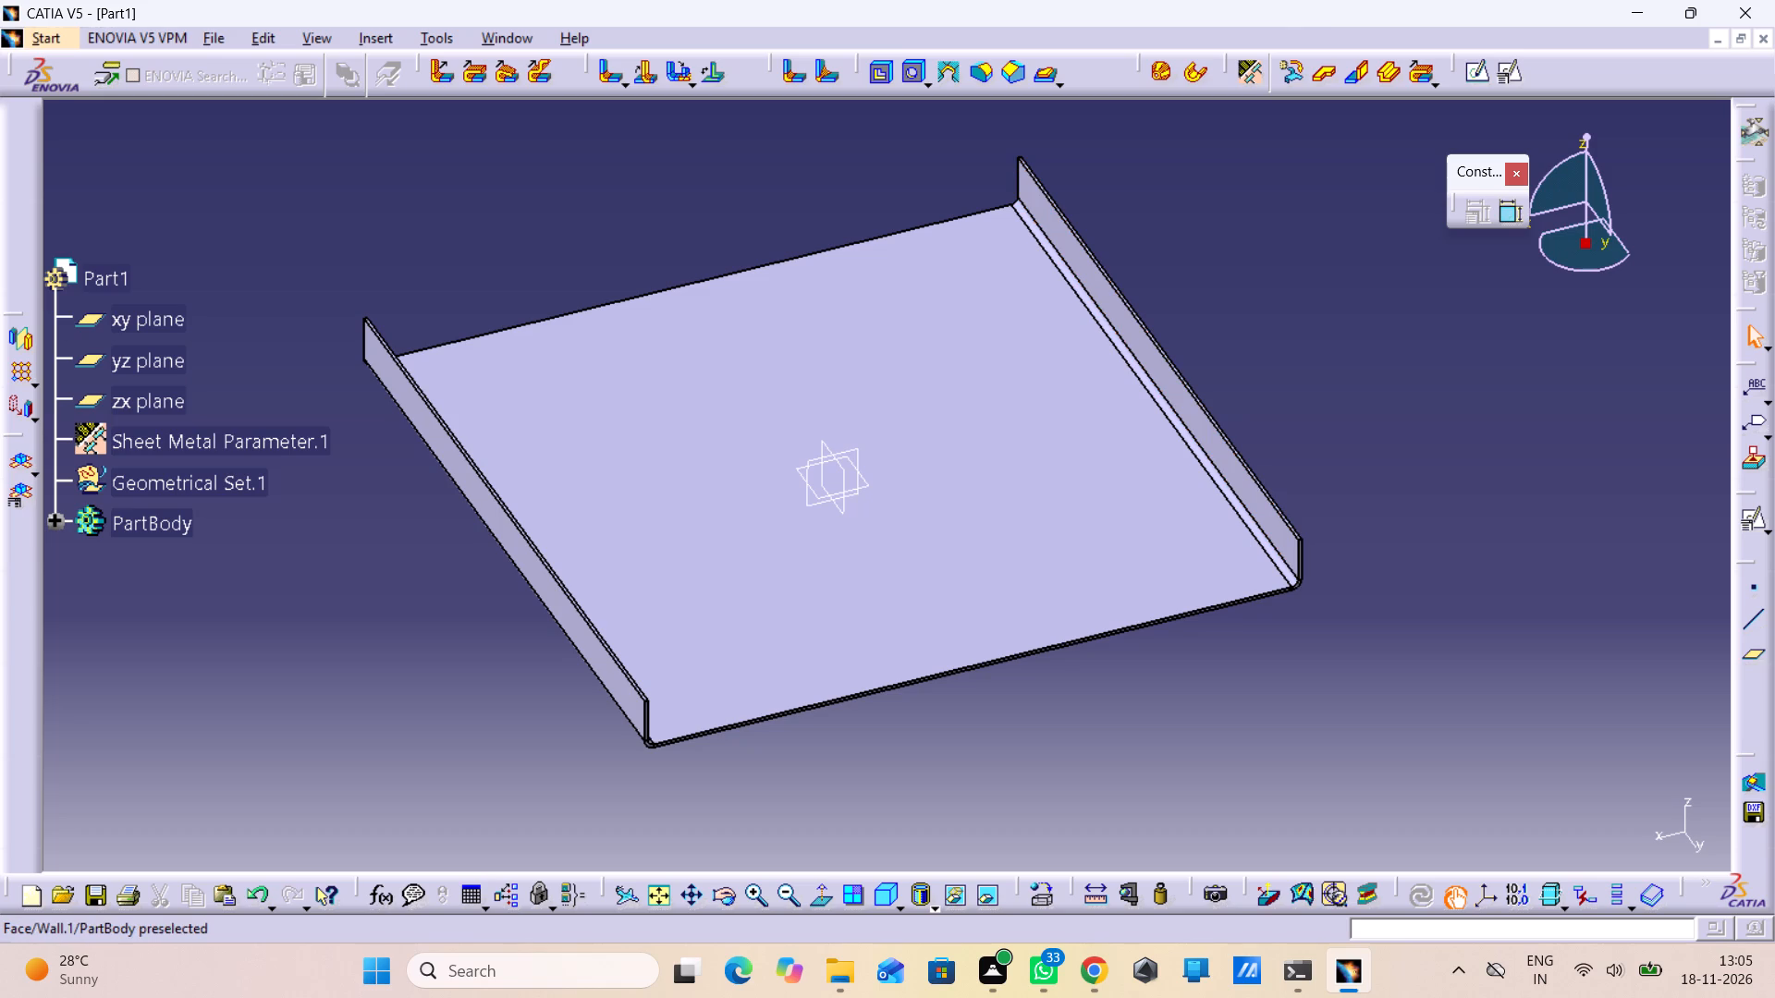
# Unfold the part to examine its flat pattern, and fold it back to the 3D state.
pyautogui.click(18, 468)
pyautogui.click(18, 468)
pyautogui.click(18, 468)
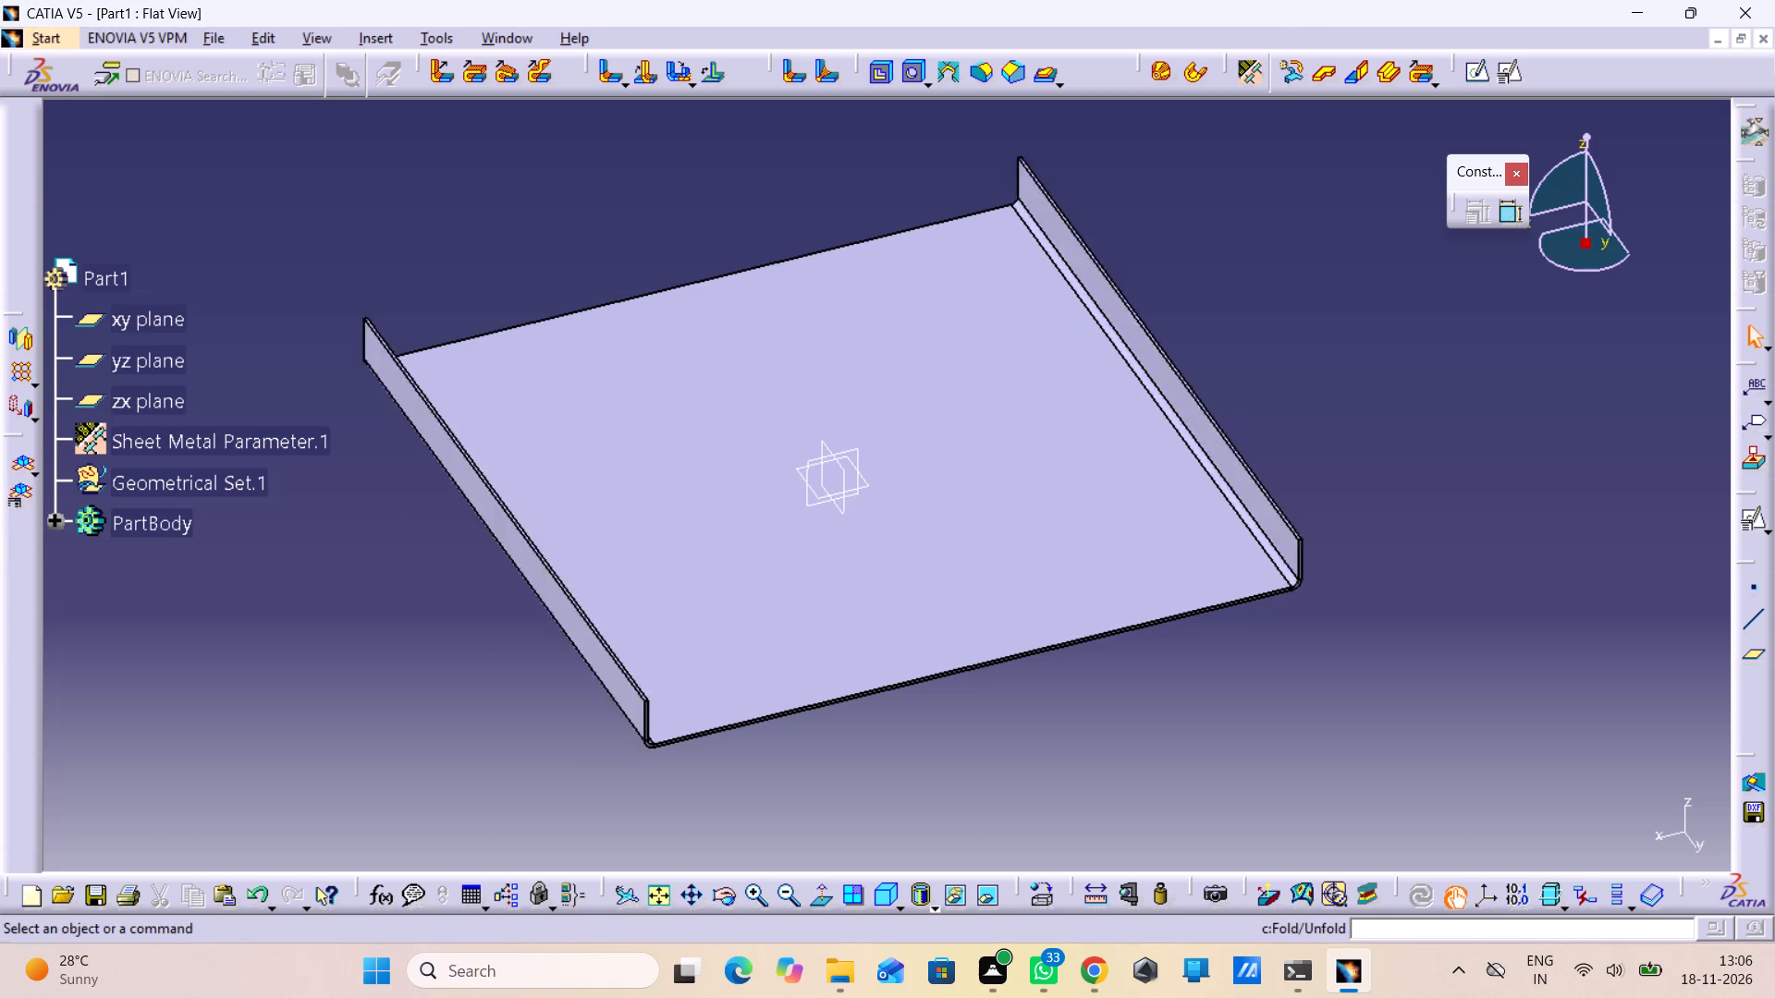
pyautogui.tripleClick(18, 468)
pyautogui.click(18, 468)
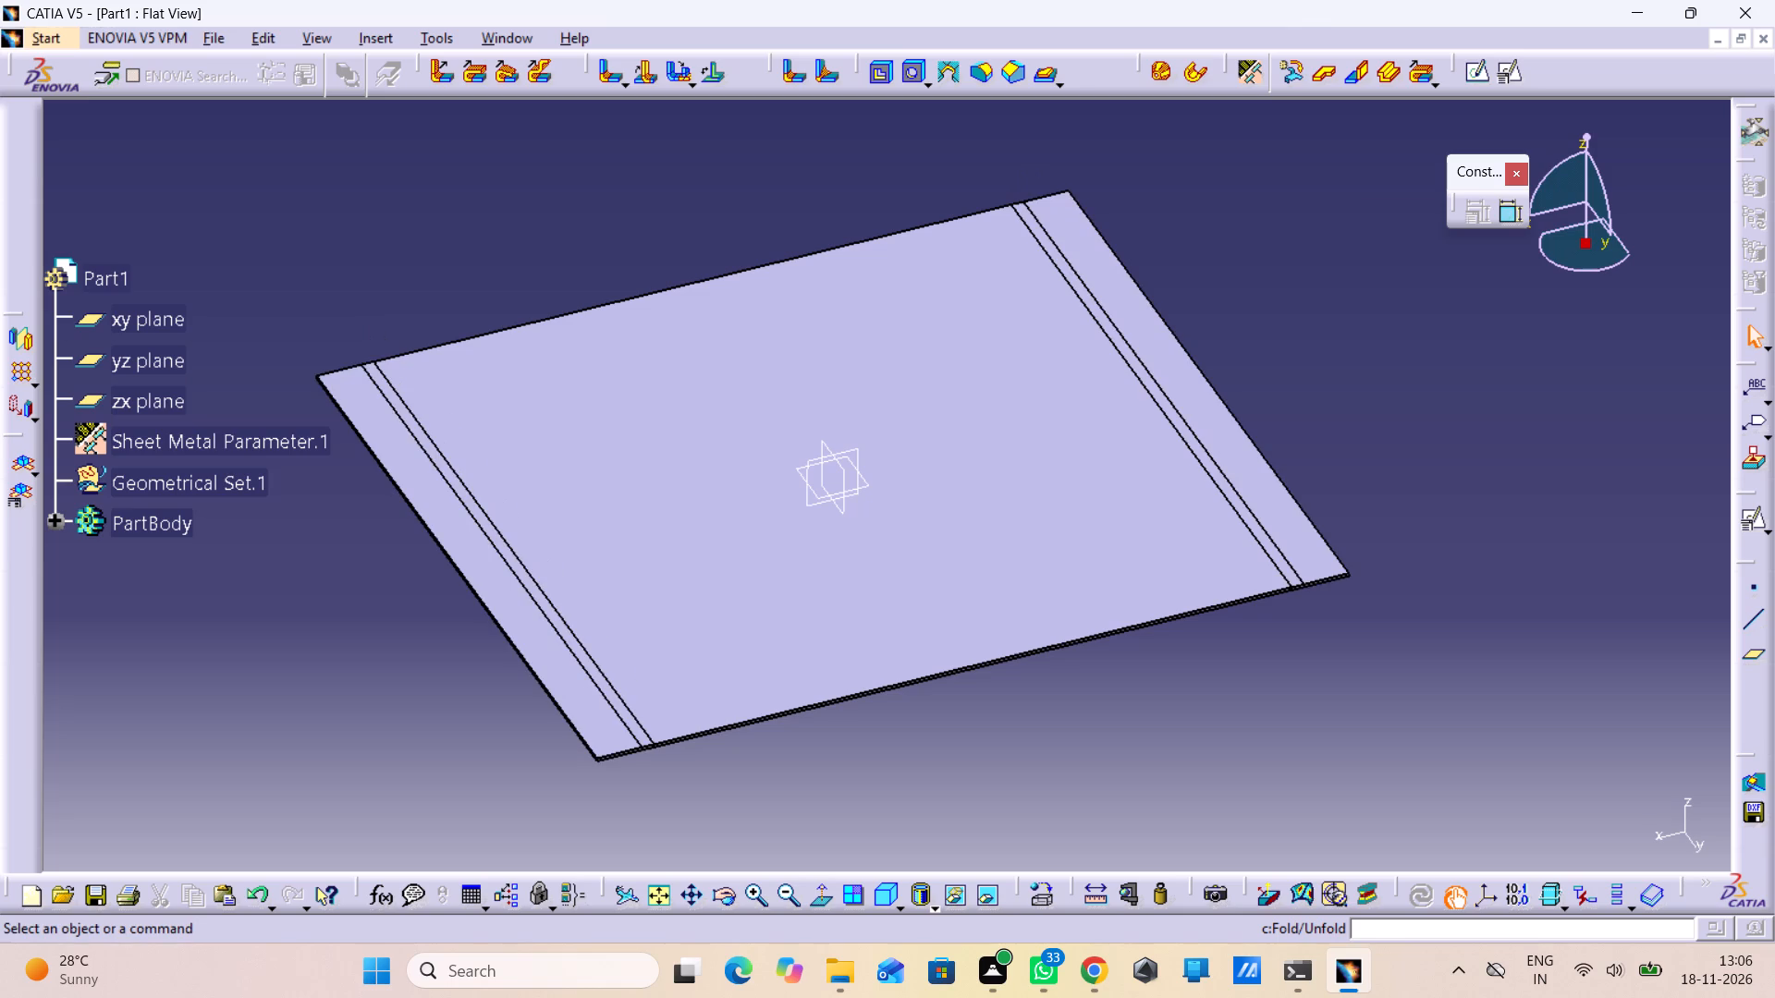
pyautogui.click(15, 465)
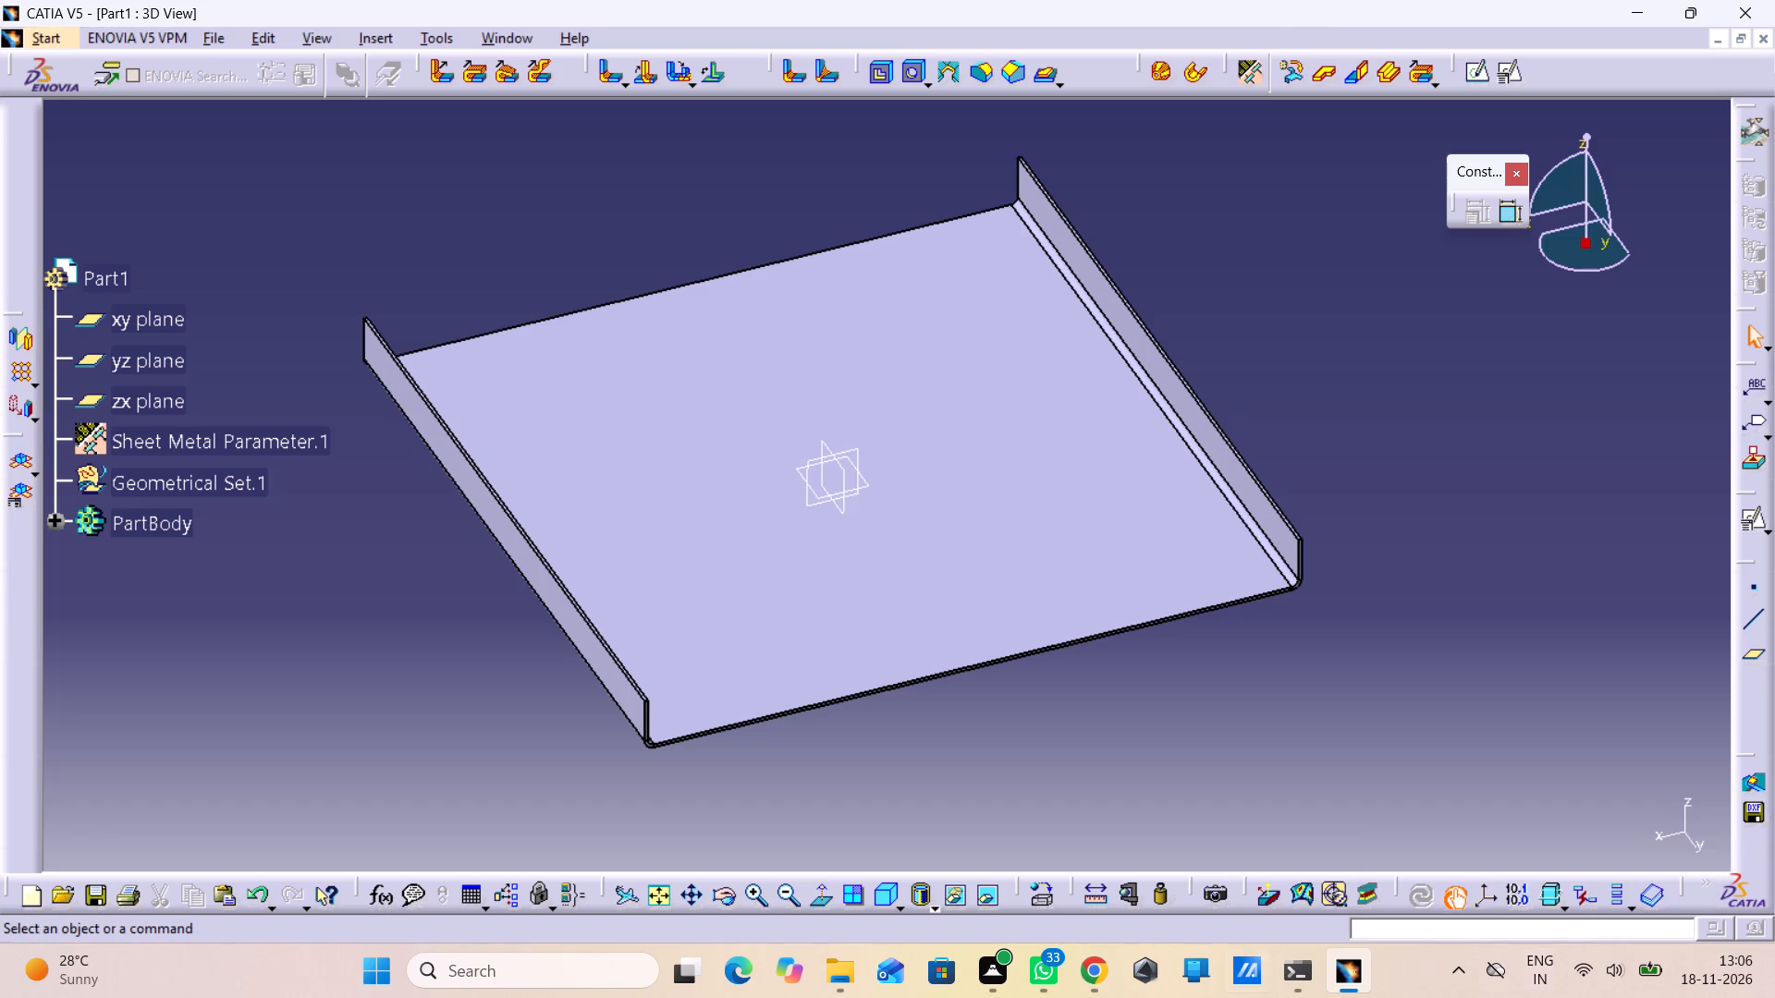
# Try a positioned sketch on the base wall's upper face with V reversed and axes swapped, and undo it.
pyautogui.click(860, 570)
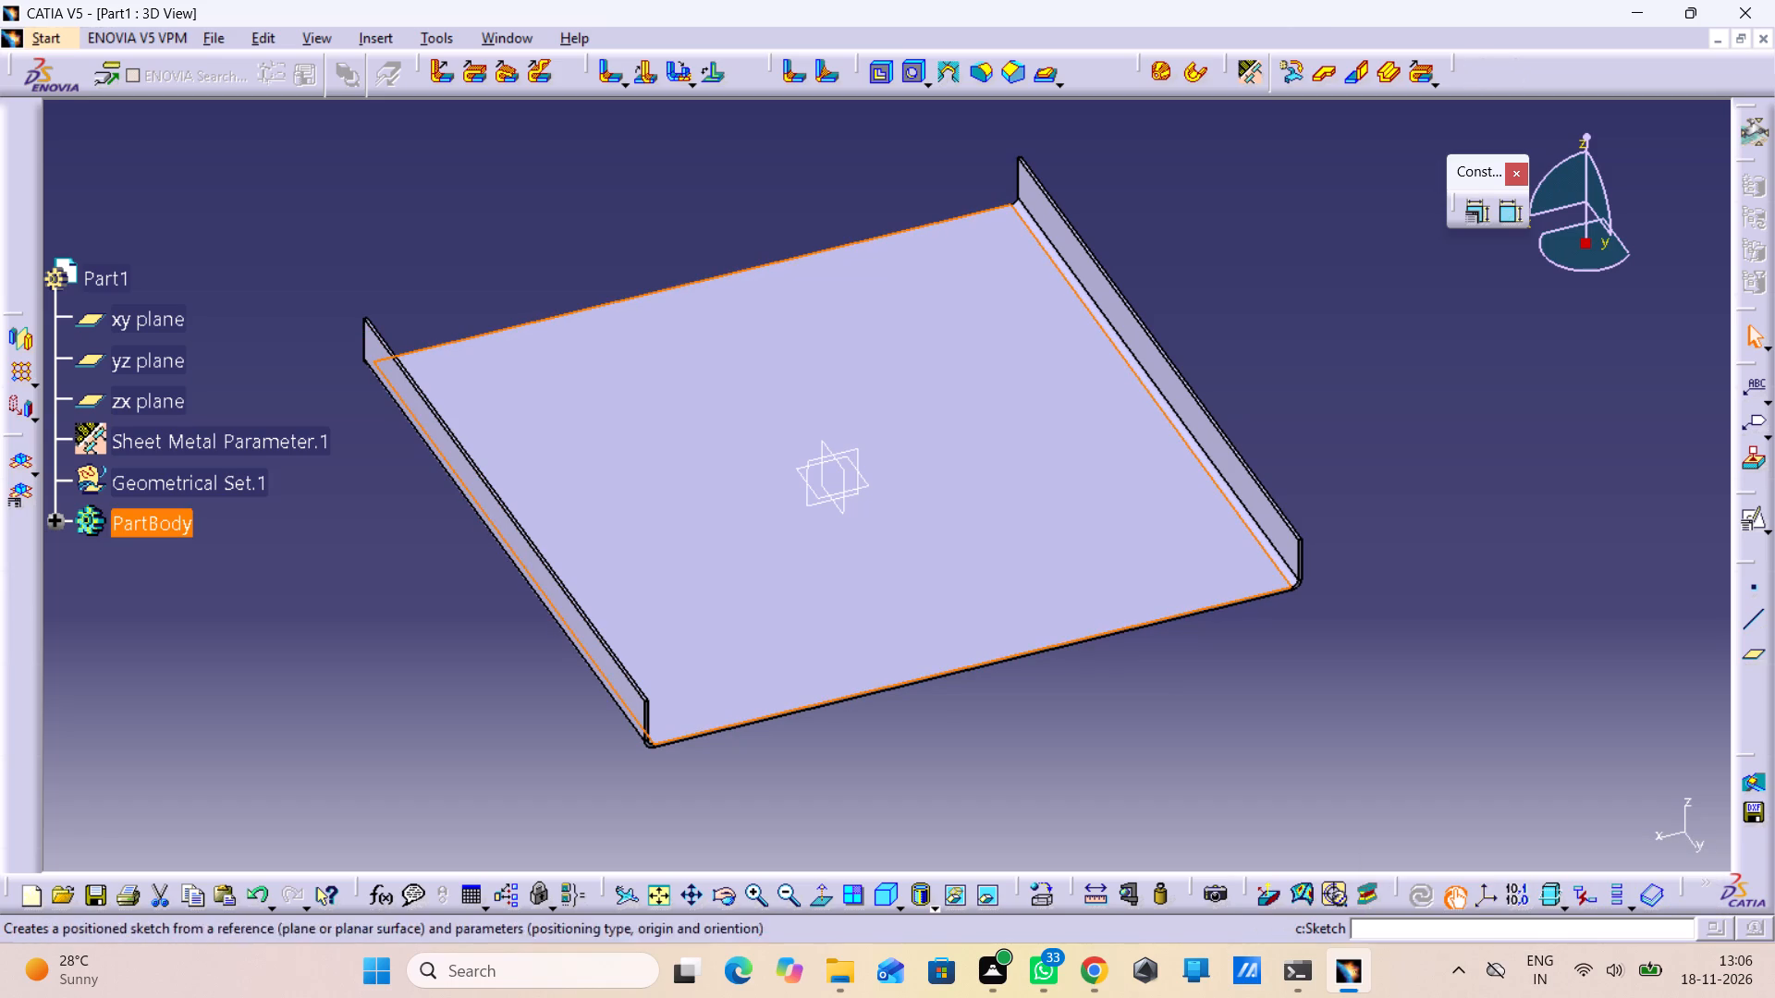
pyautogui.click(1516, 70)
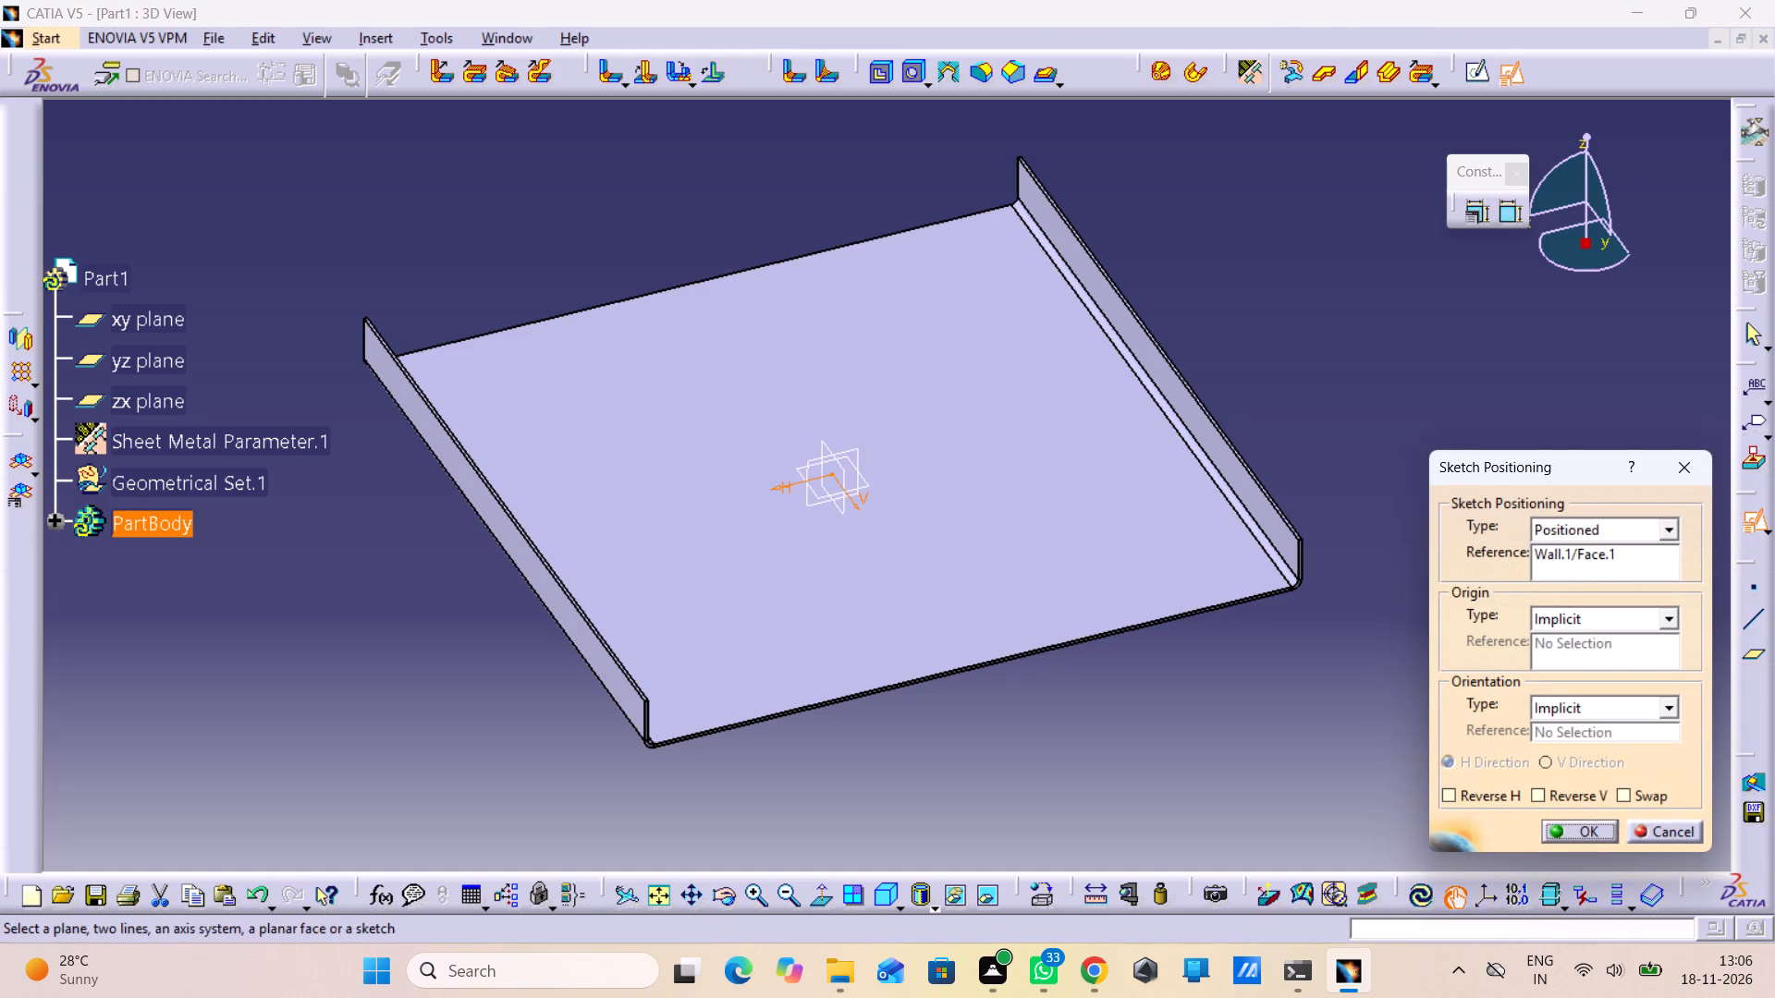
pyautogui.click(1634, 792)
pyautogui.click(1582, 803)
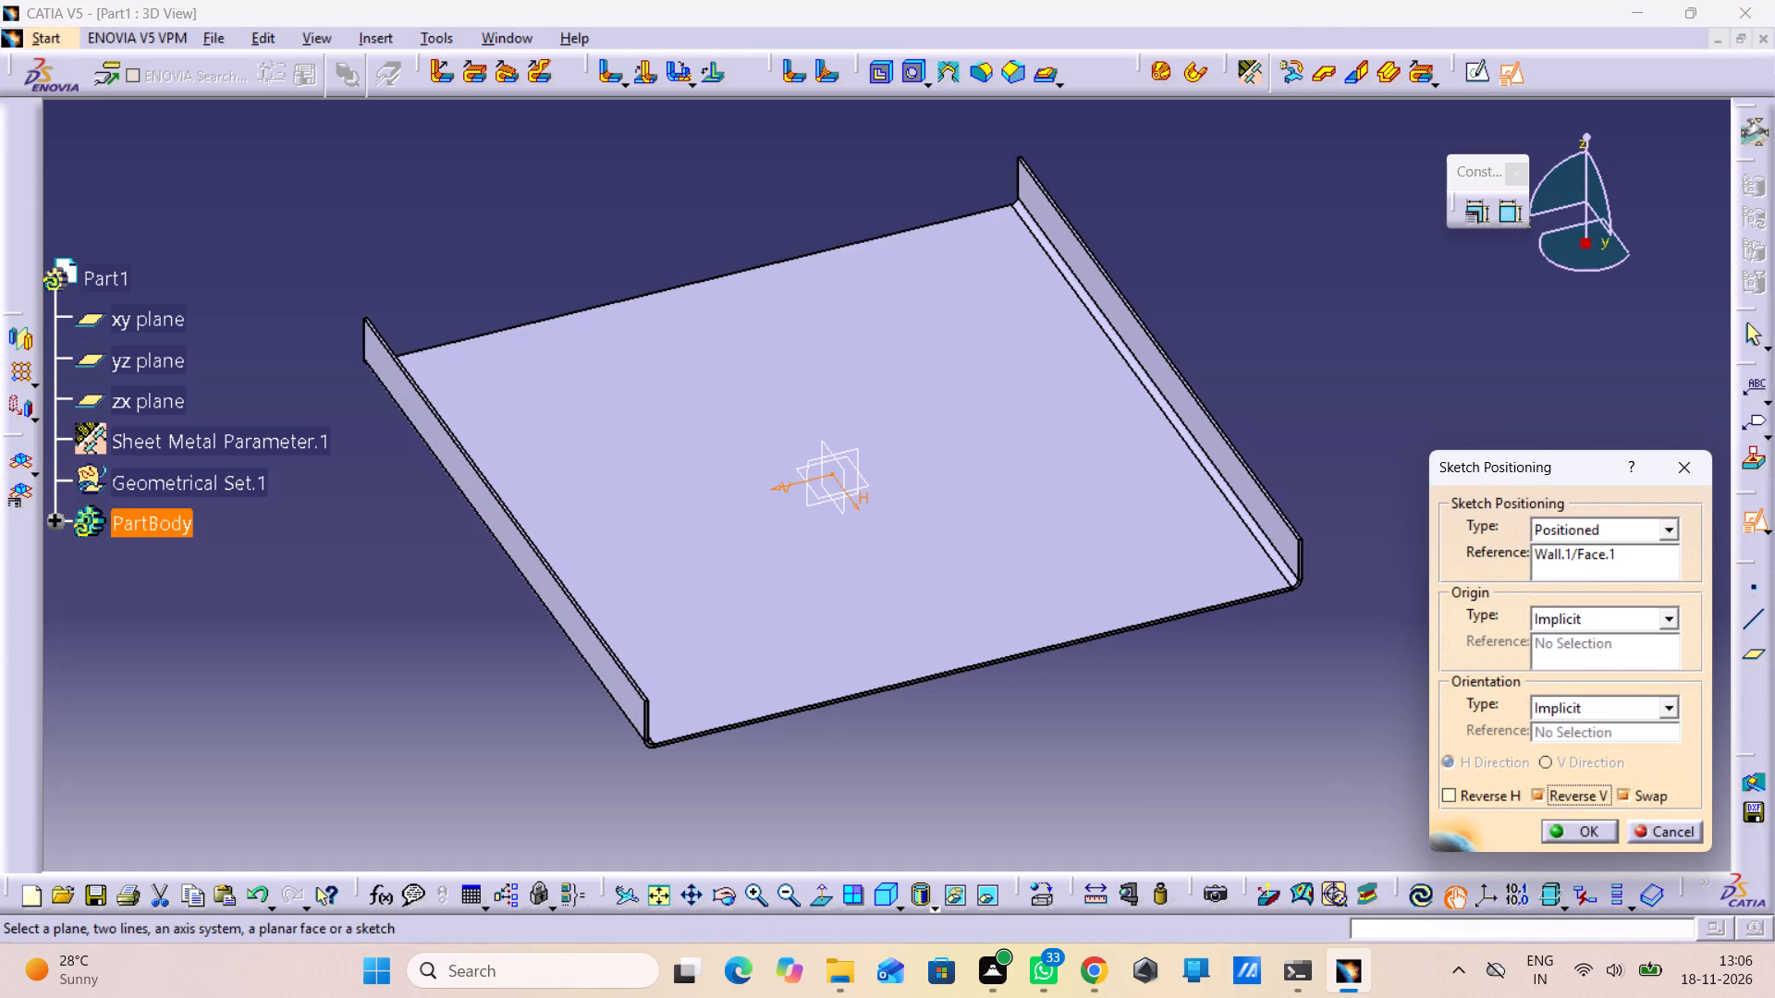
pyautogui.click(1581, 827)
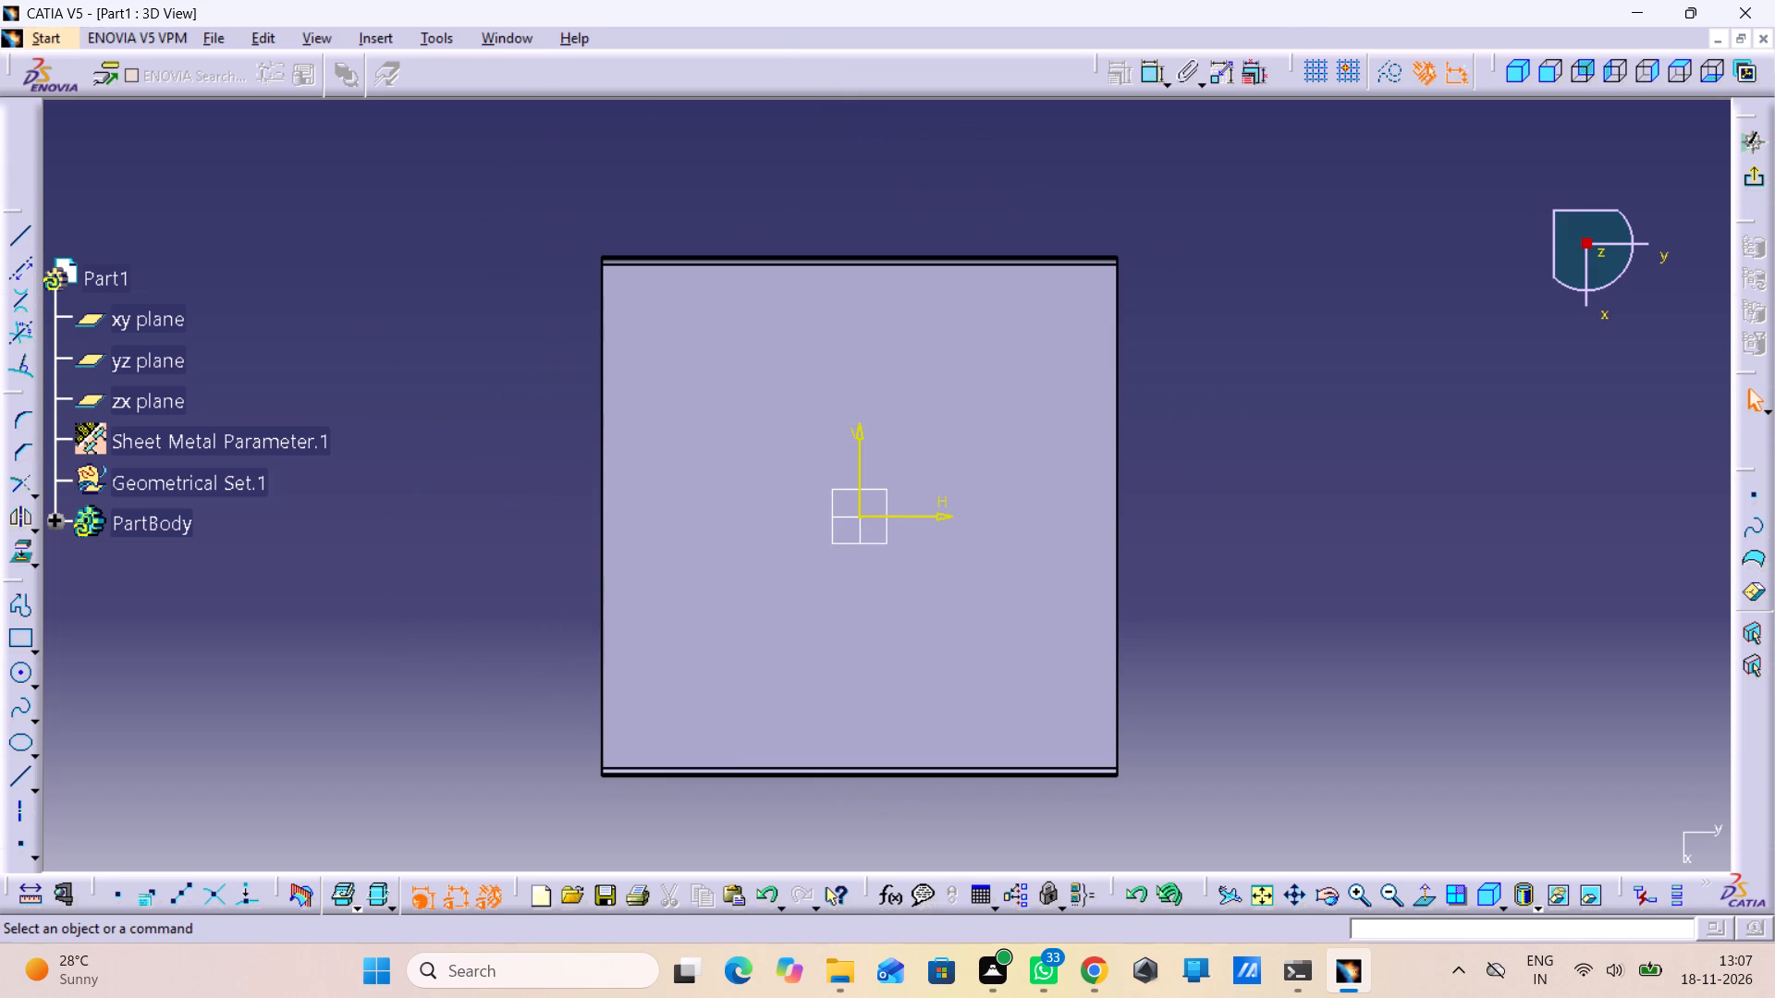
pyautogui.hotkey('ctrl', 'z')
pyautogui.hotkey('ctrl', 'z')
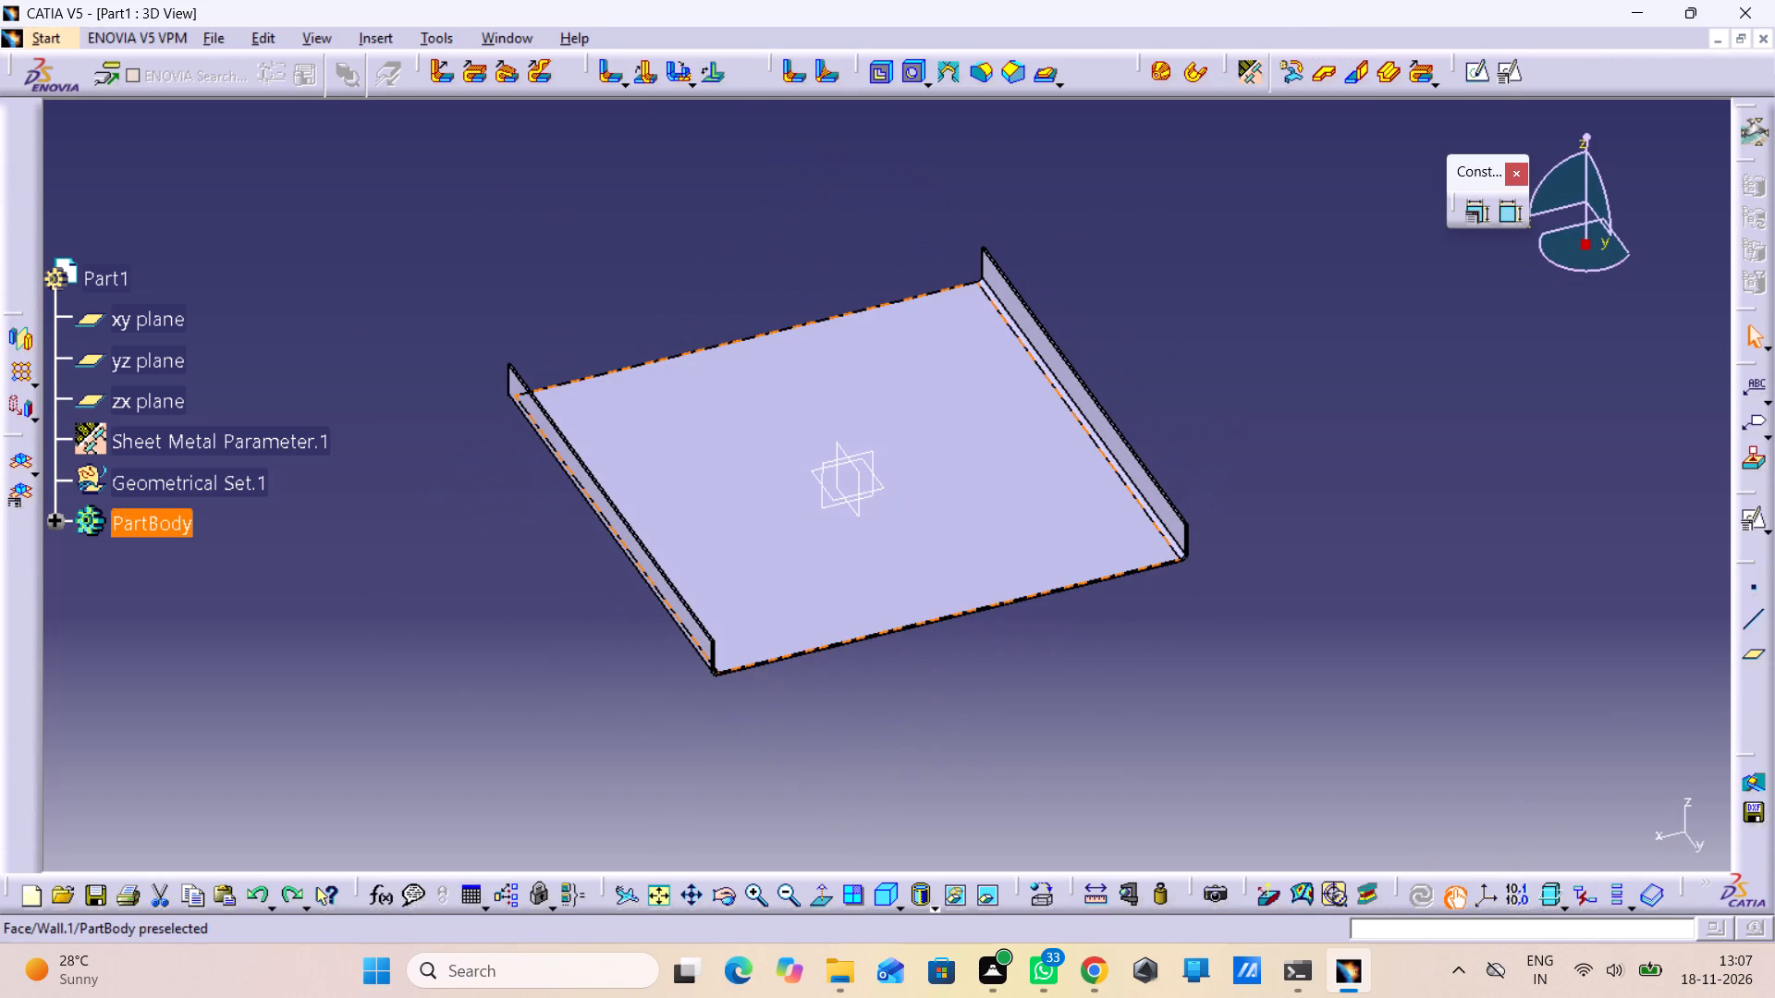
# Create a positioned sketch on the base wall's upper face with implicit origin and orientation.
pyautogui.click(884, 485)
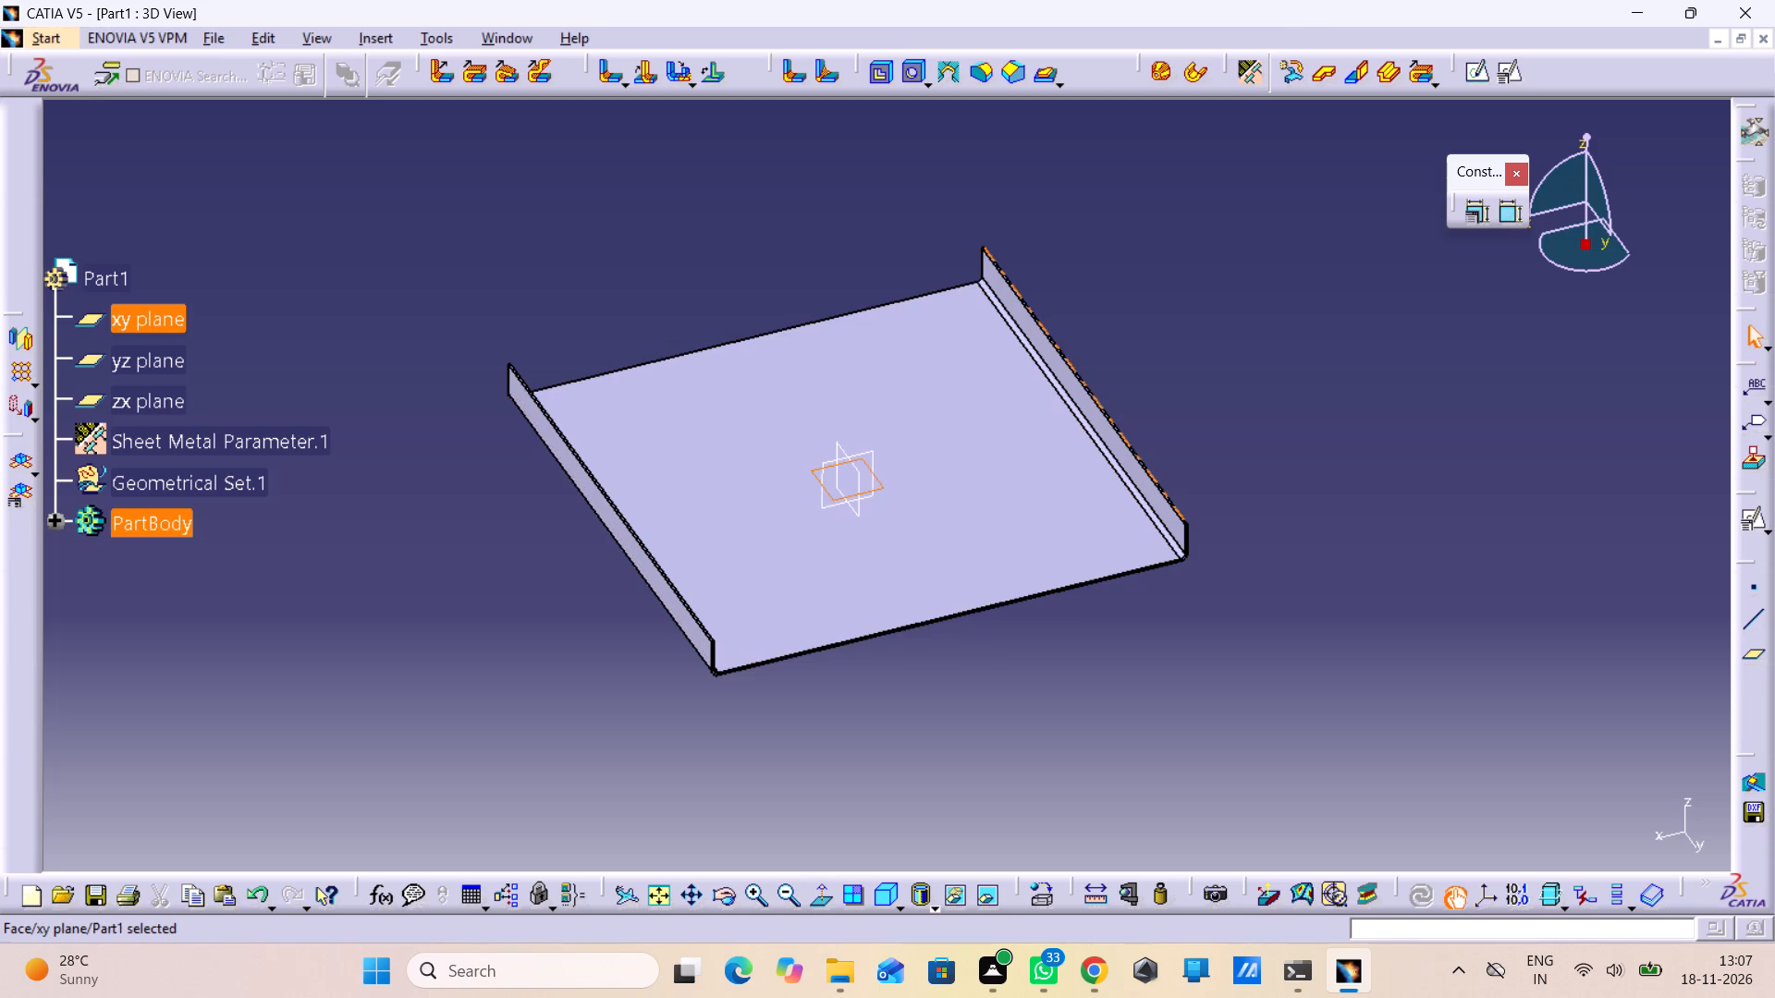
pyautogui.click(1432, 459)
pyautogui.click(878, 545)
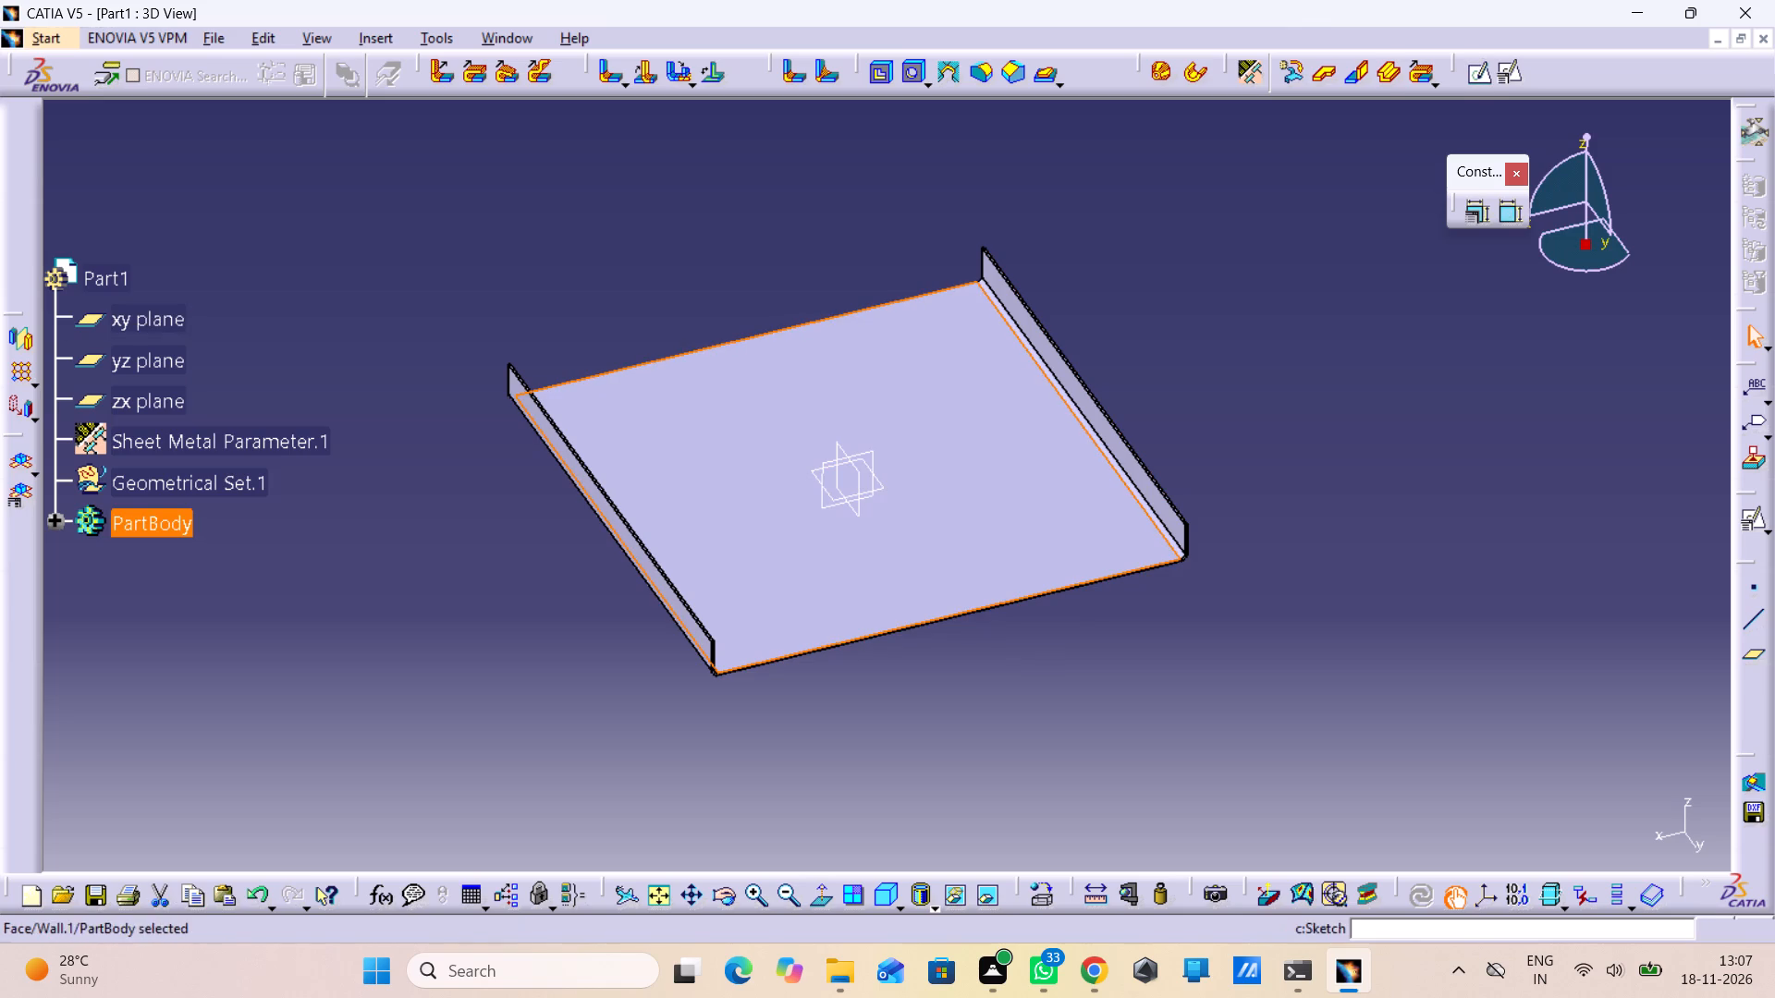
pyautogui.click(1513, 73)
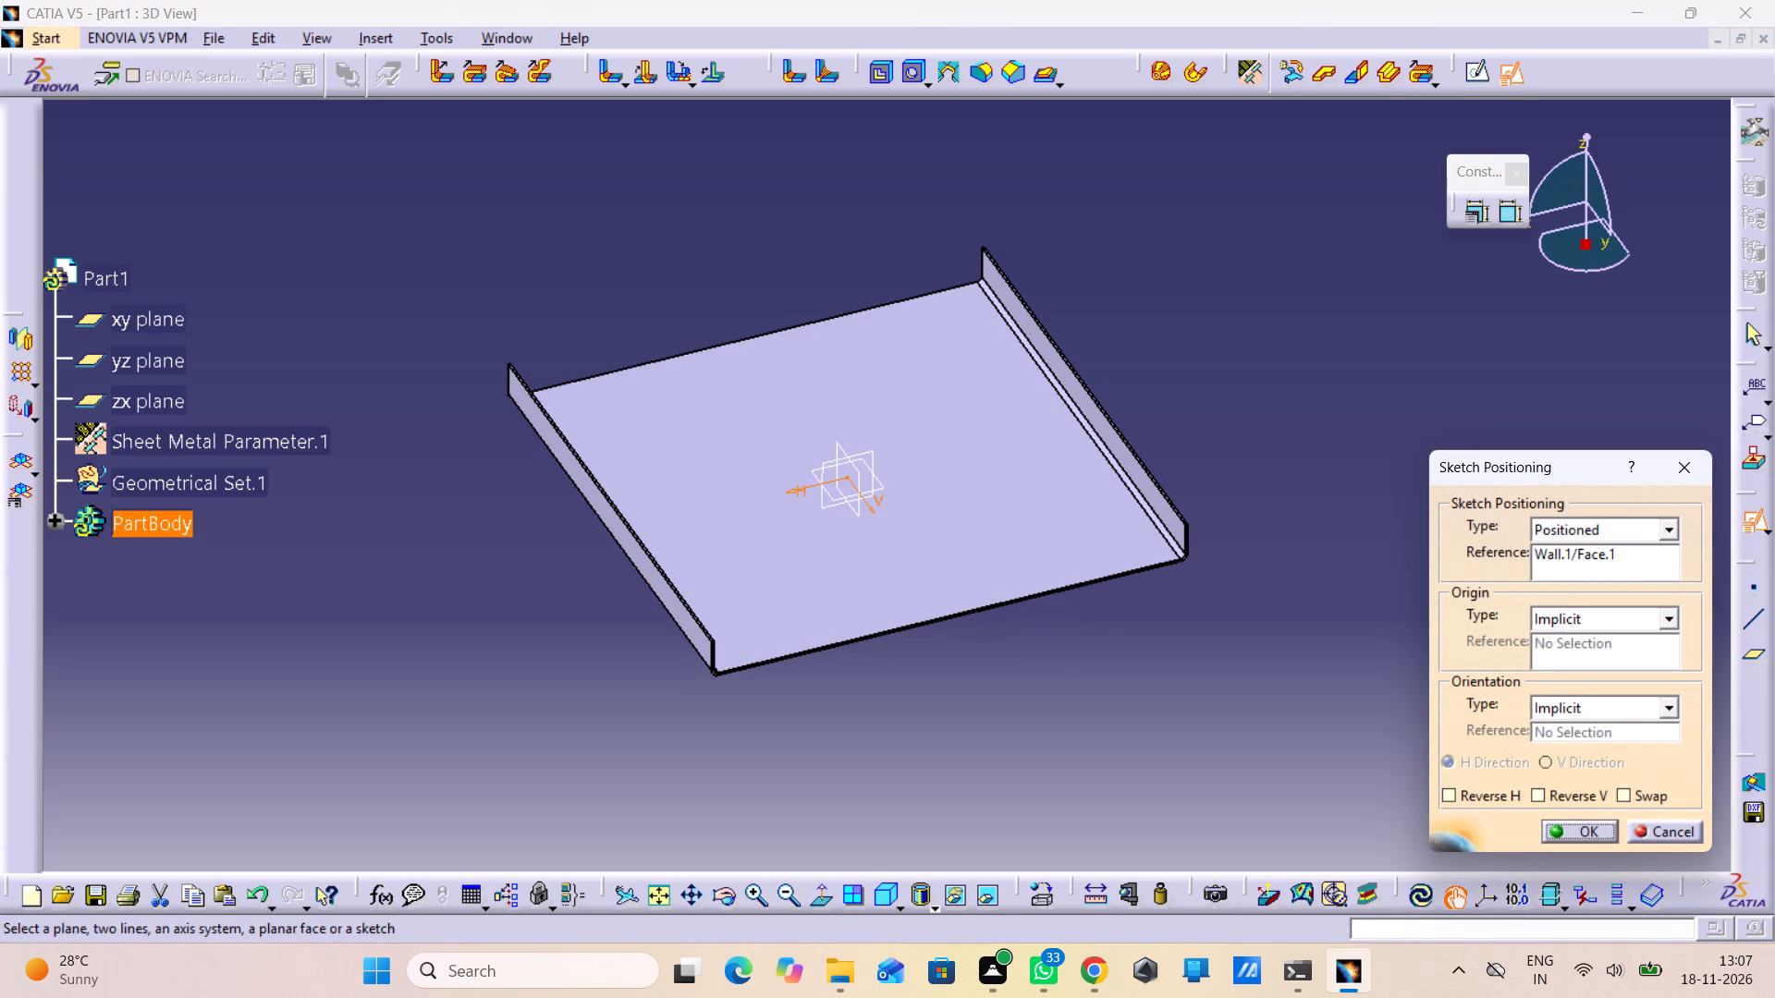
pyautogui.click(1572, 825)
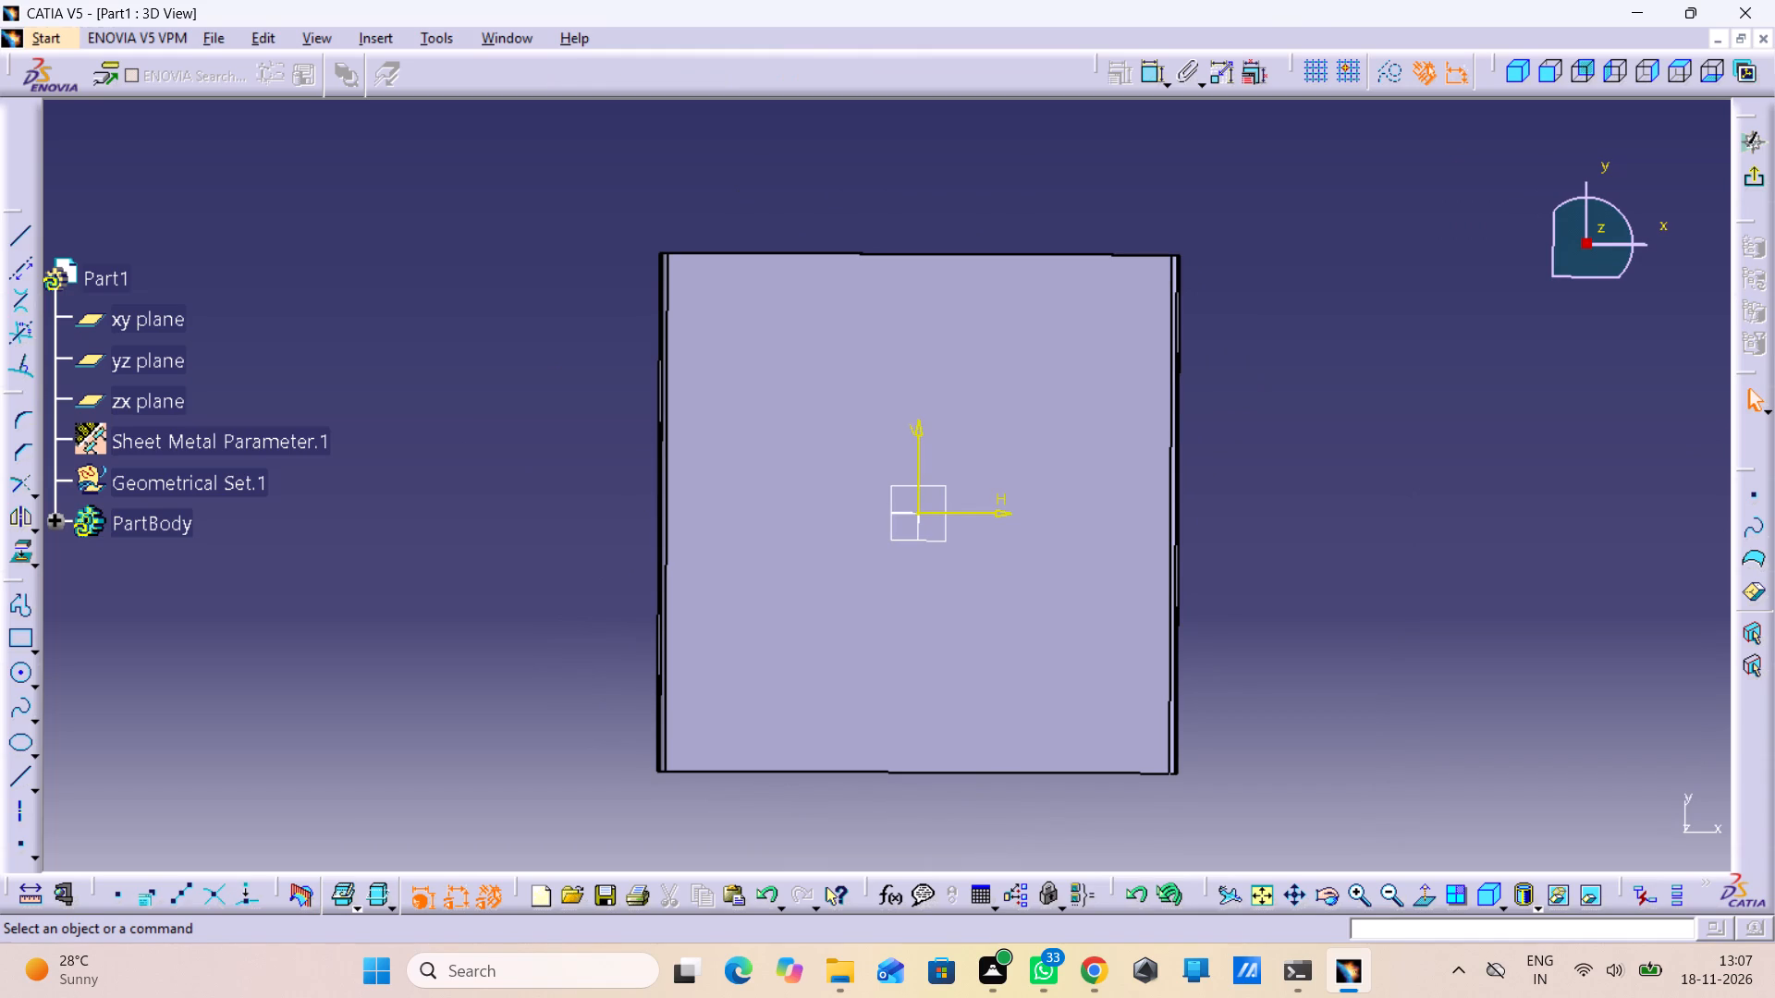
# Sketch two concentric circles centred on the origin, with radii of about 54.8 mm and 38.6 mm.
pyautogui.doubleClick(18, 666)
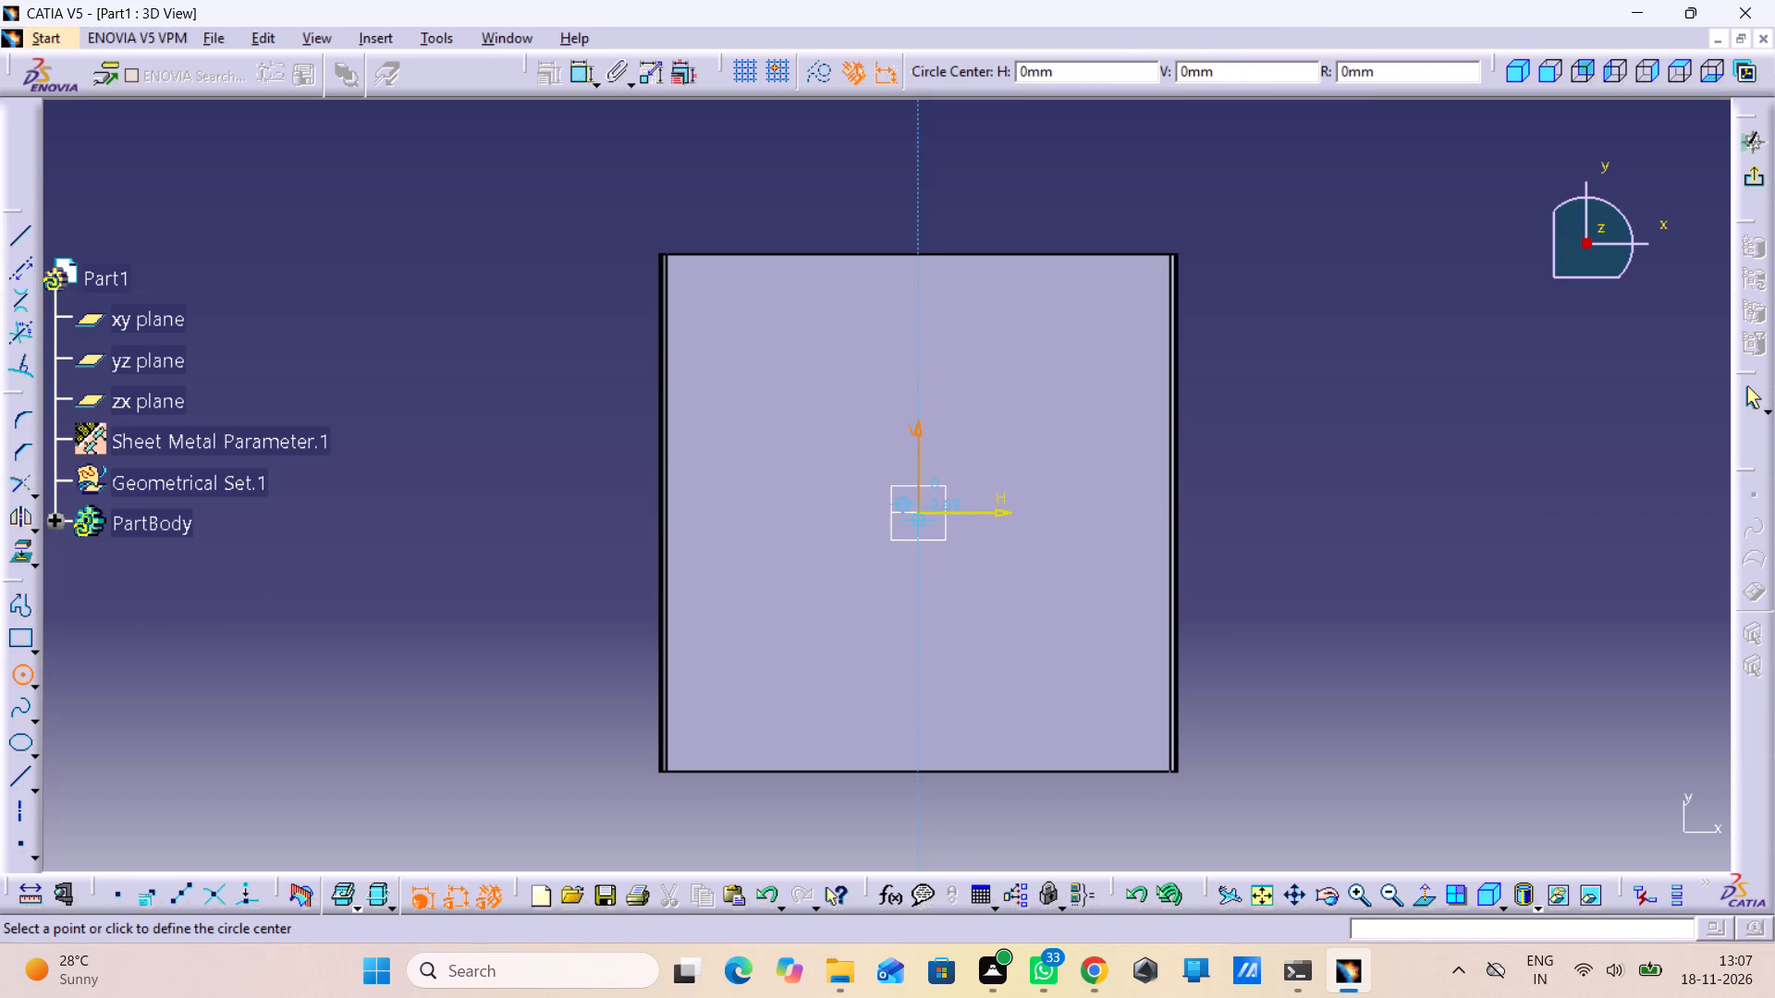
pyautogui.click(917, 515)
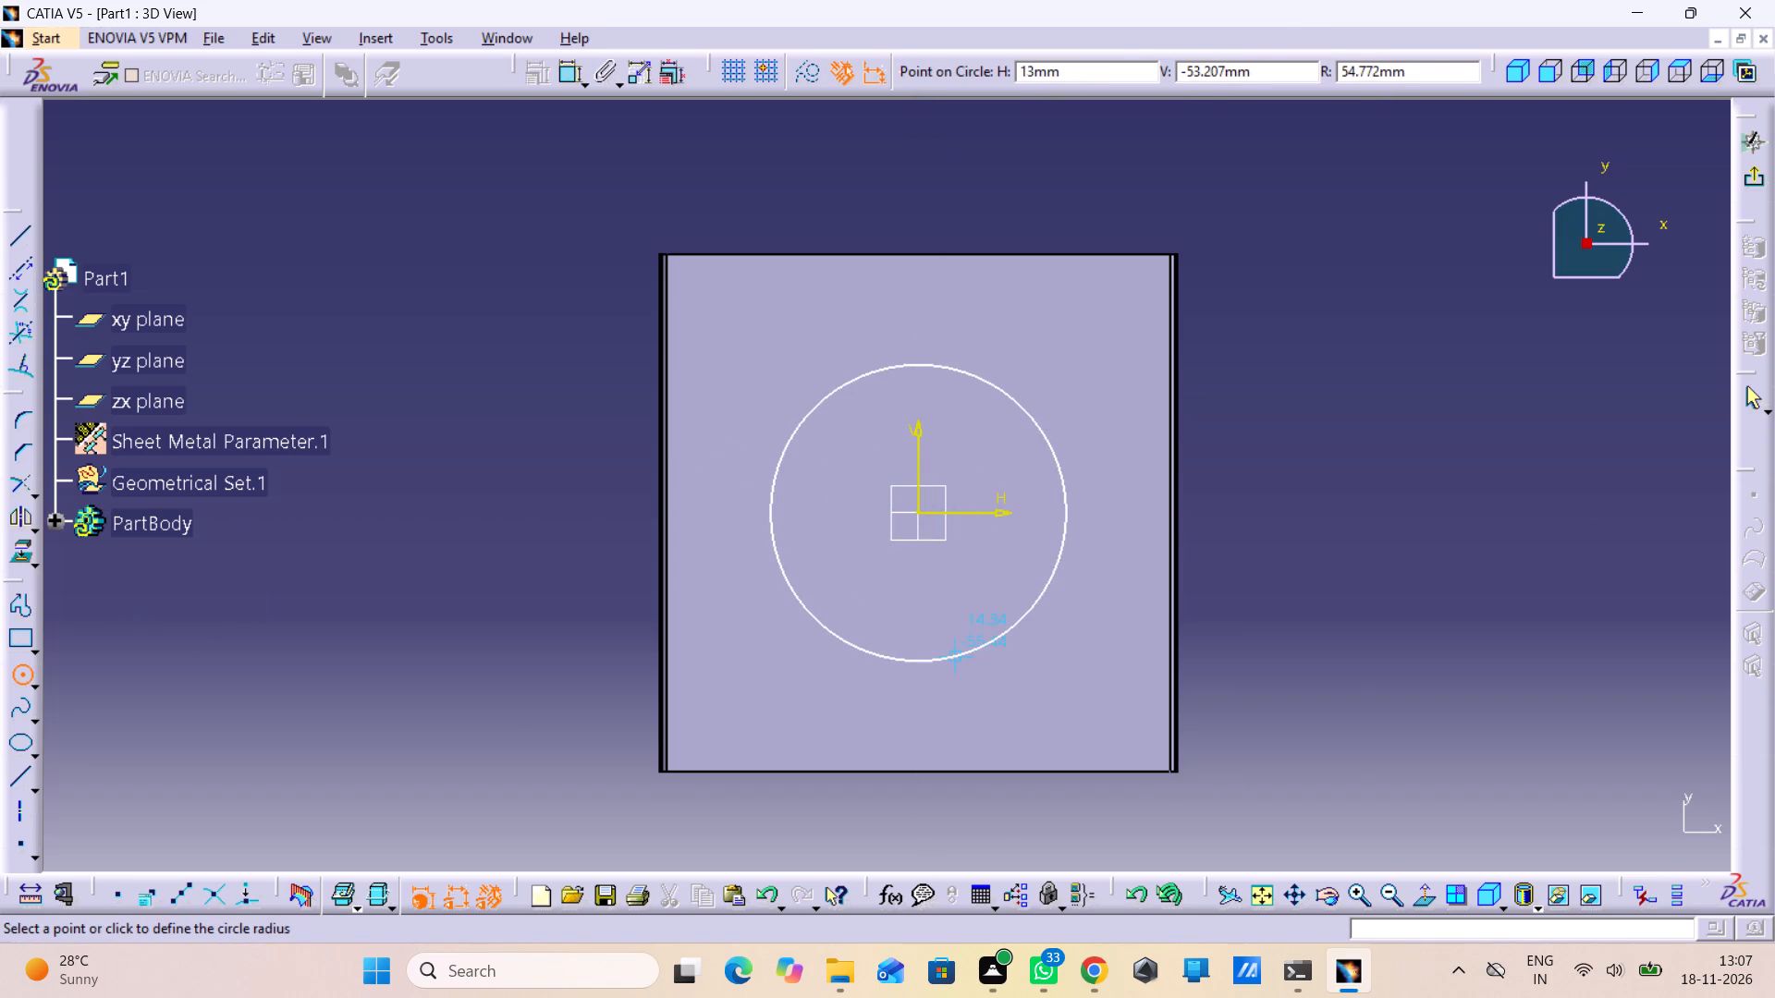
pyautogui.click(952, 651)
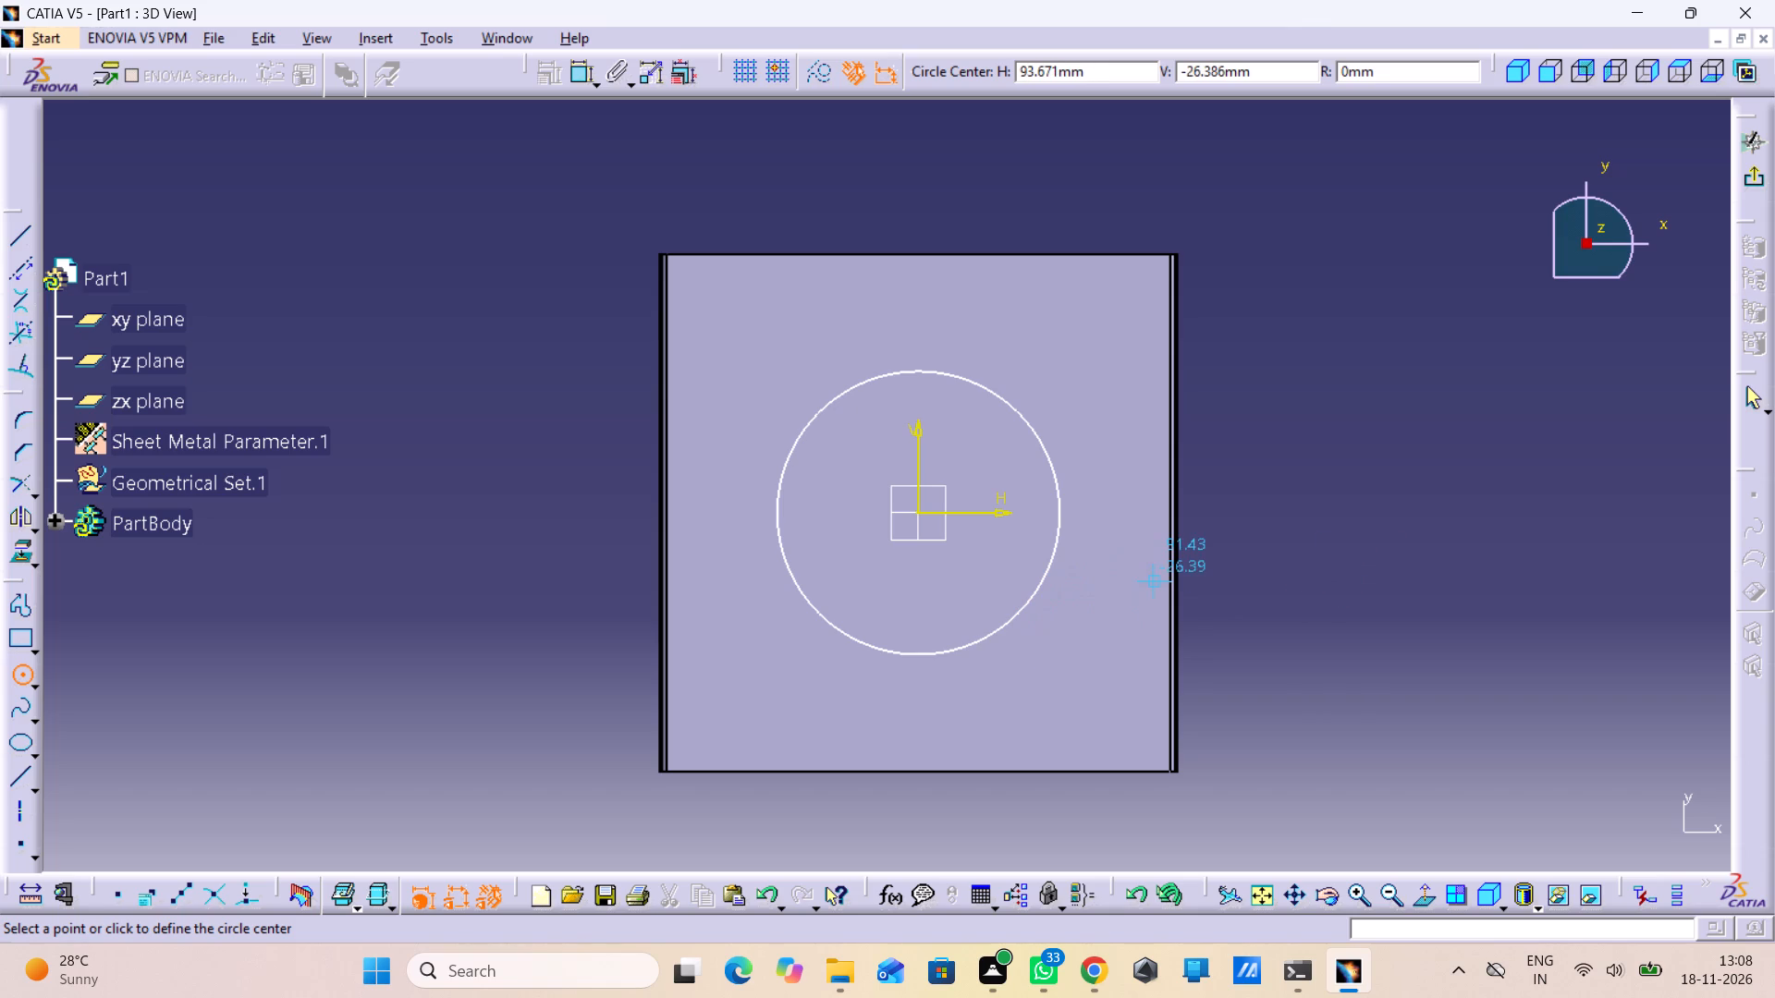
pyautogui.click(23, 678)
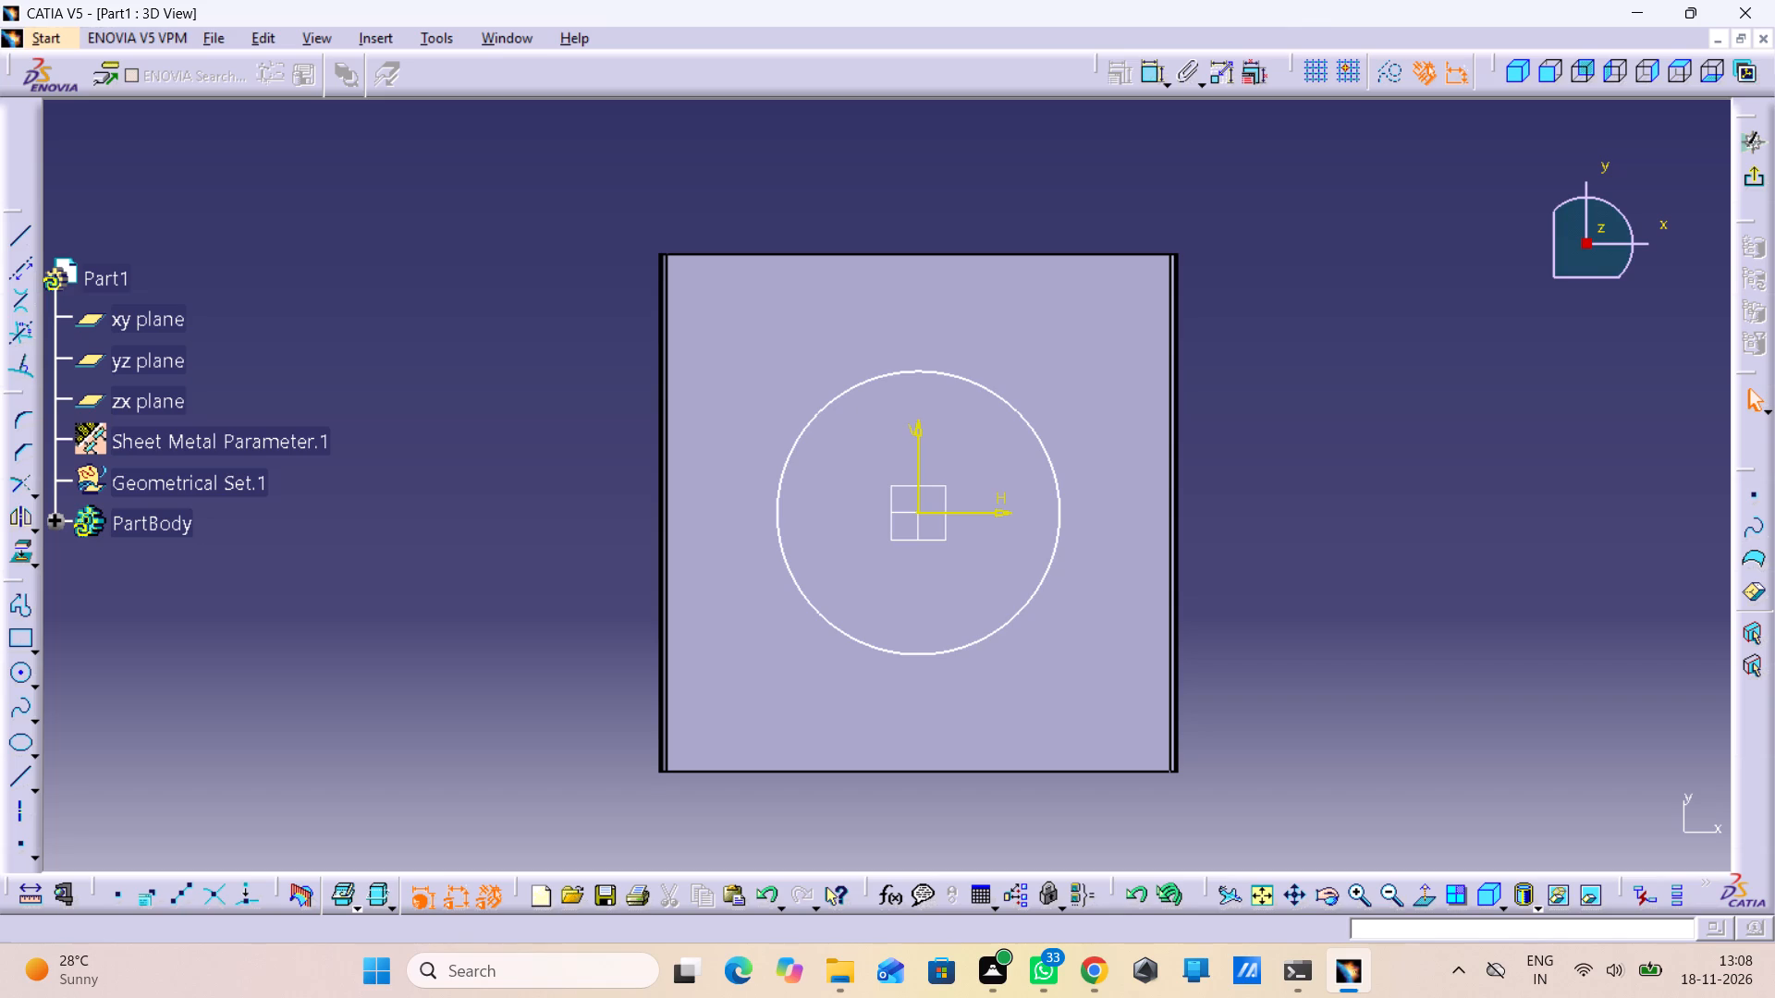
pyautogui.click(26, 675)
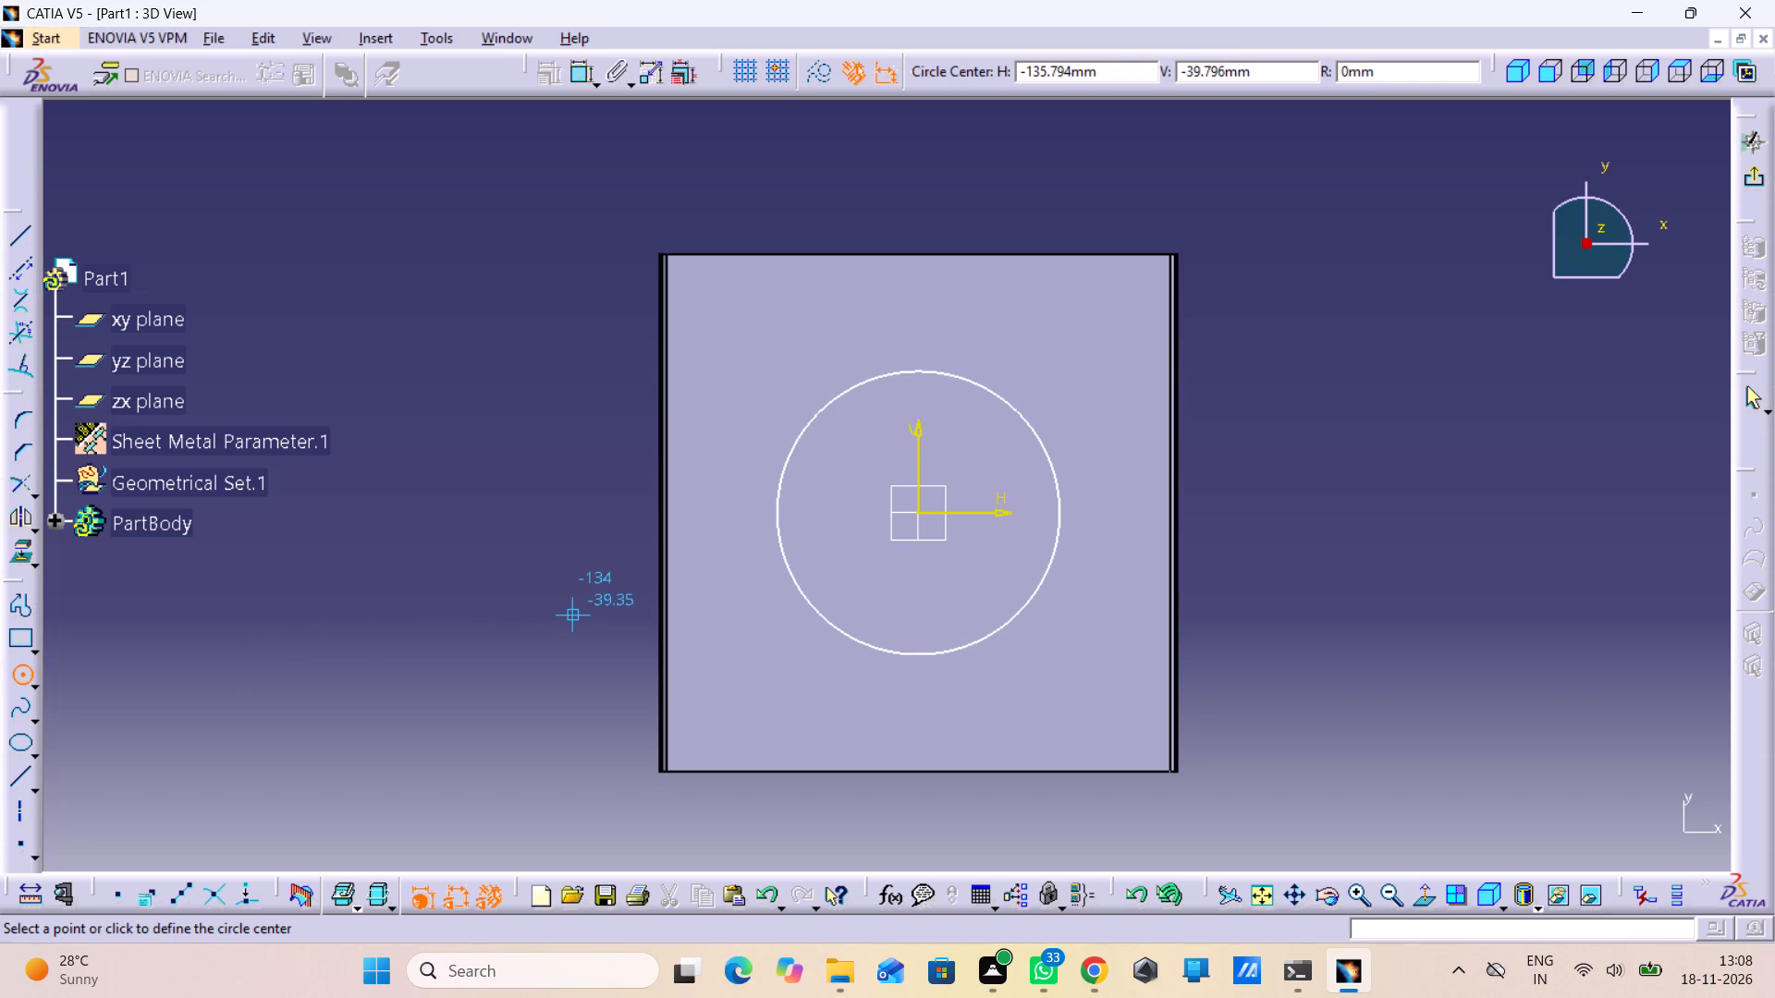
pyautogui.click(912, 519)
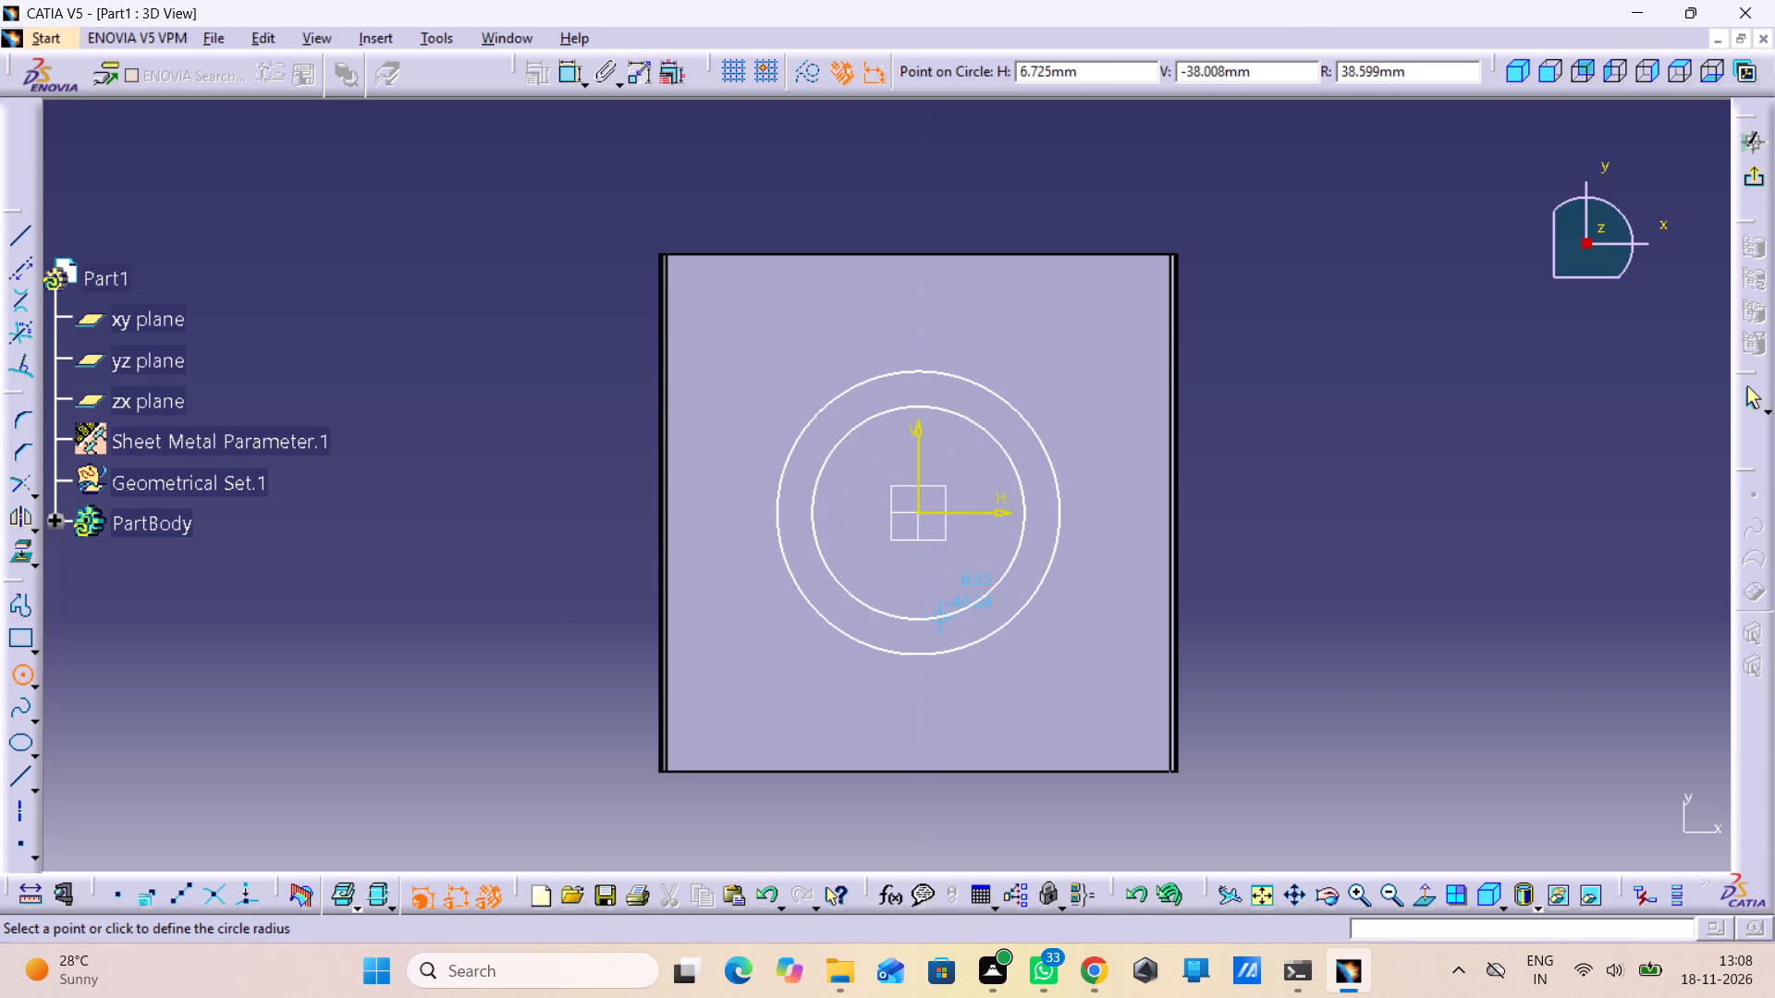
pyautogui.click(936, 610)
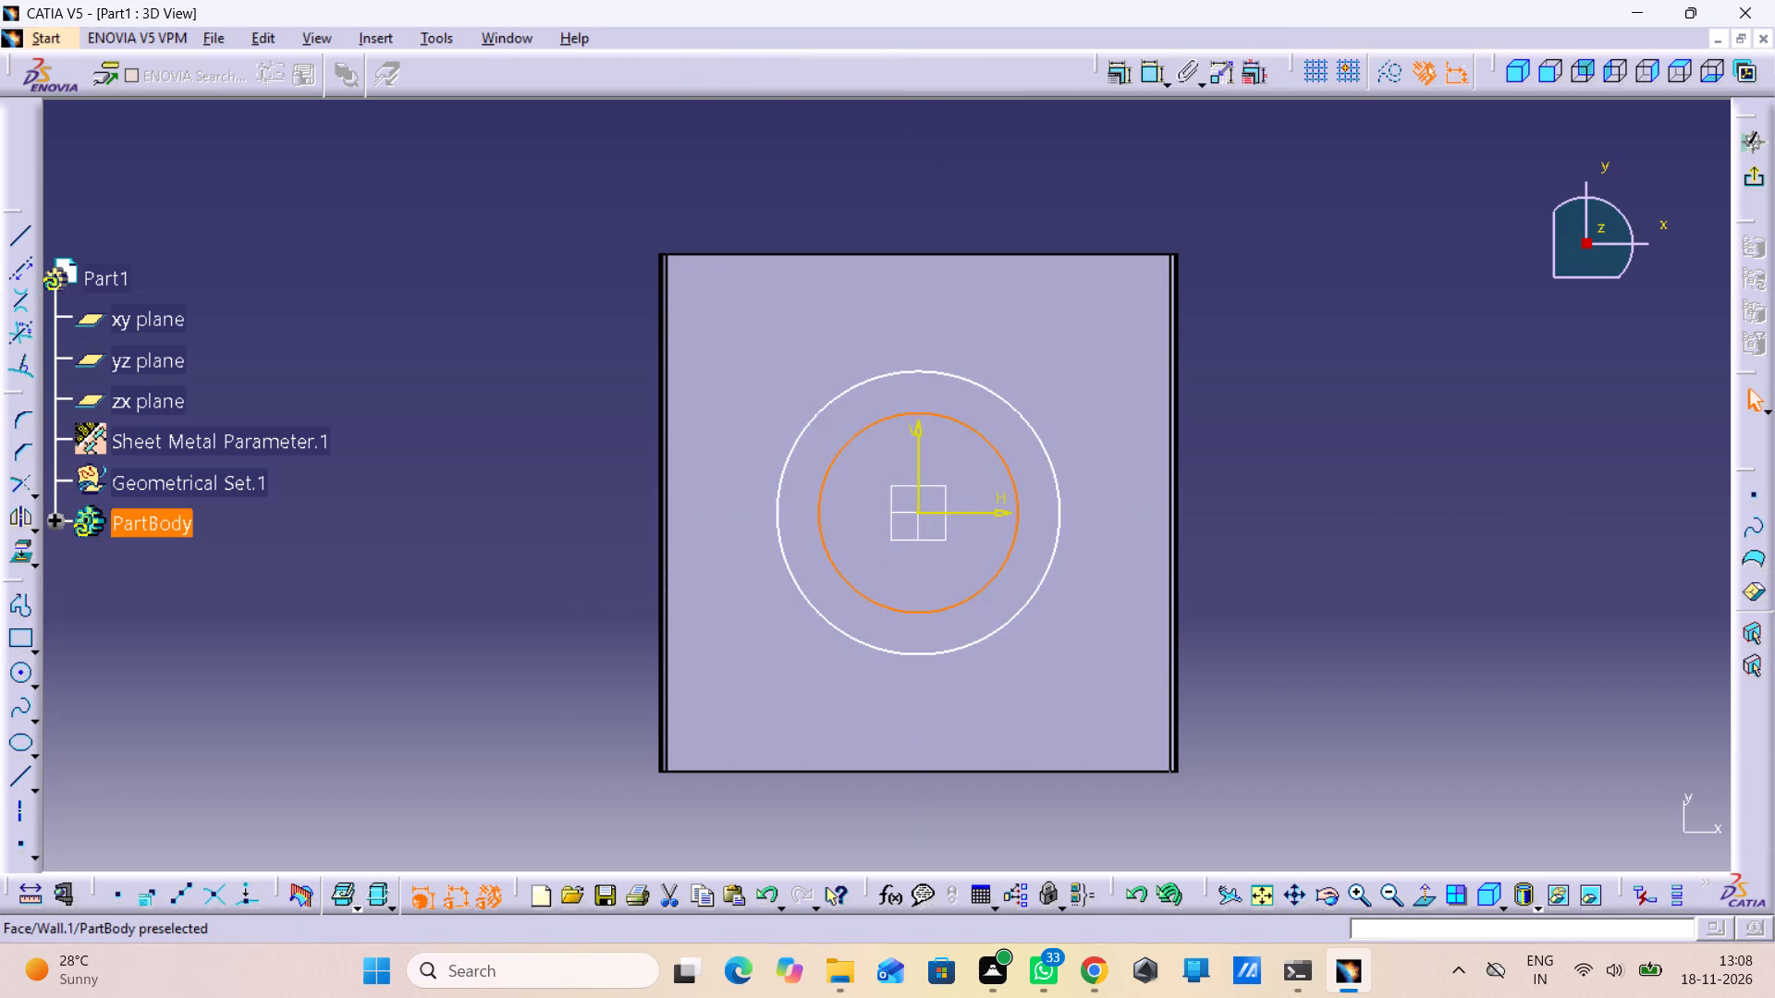
pyautogui.click(1467, 691)
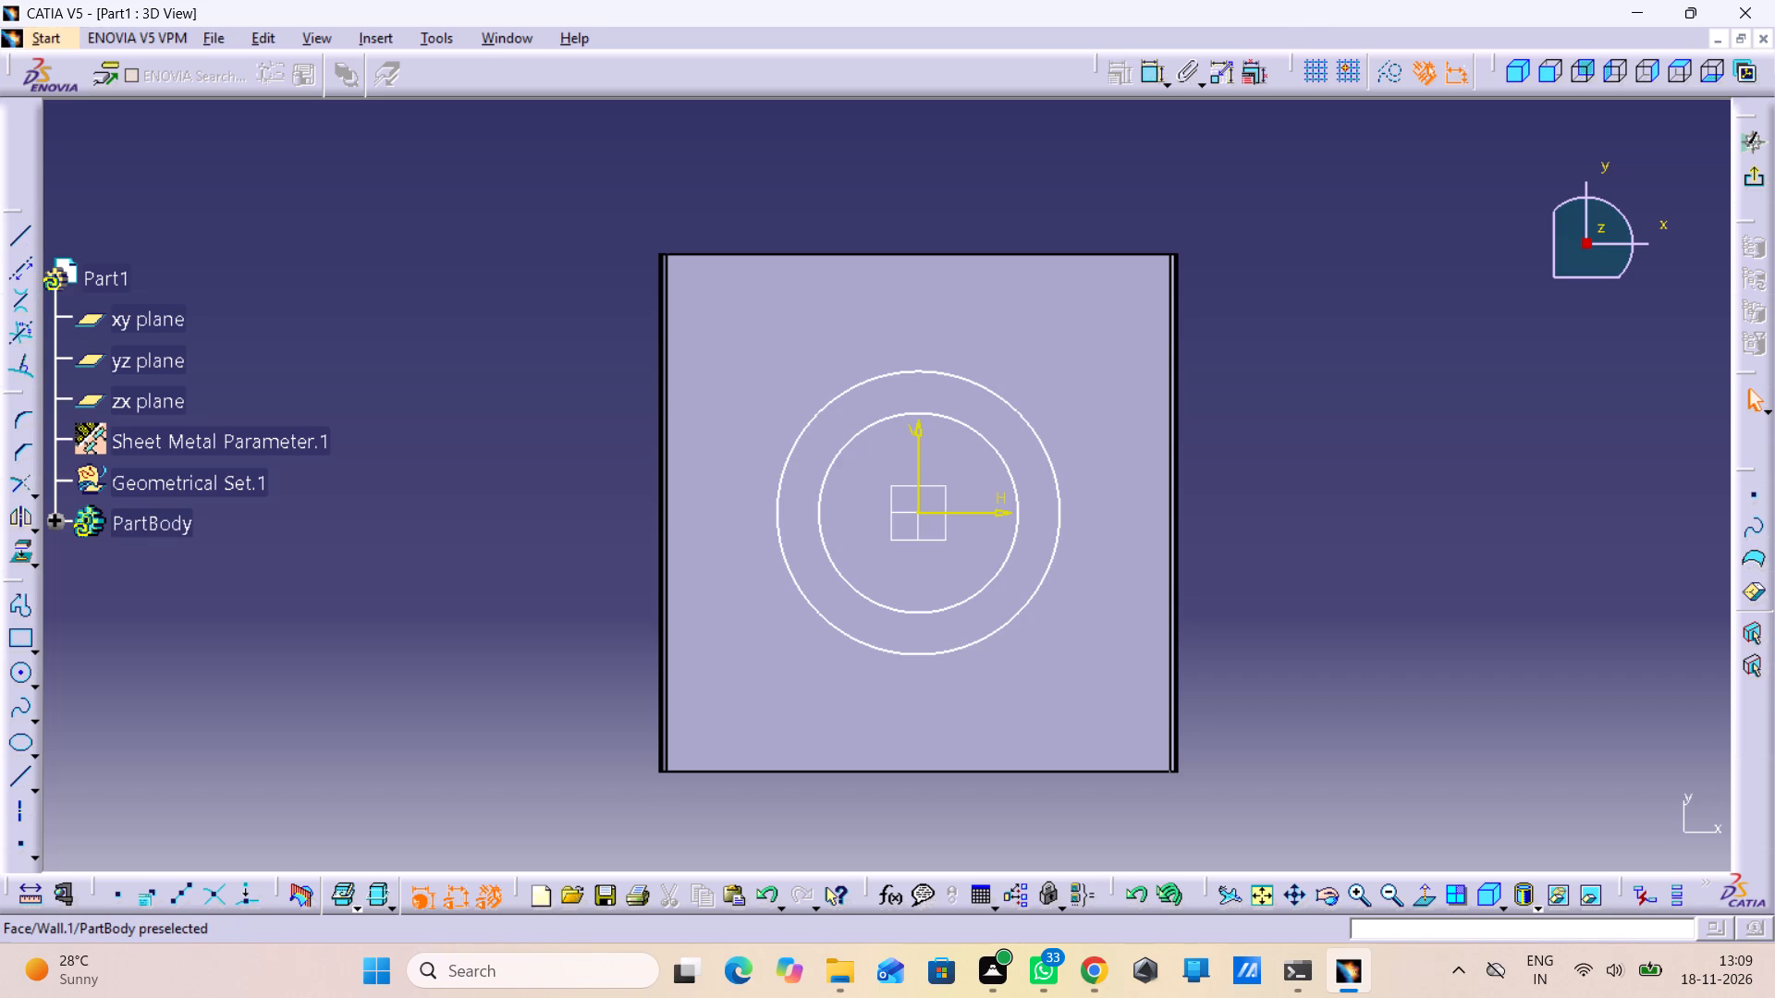
# Add diameter constraints to the outer and inner circles.
pyautogui.doubleClick(1154, 72)
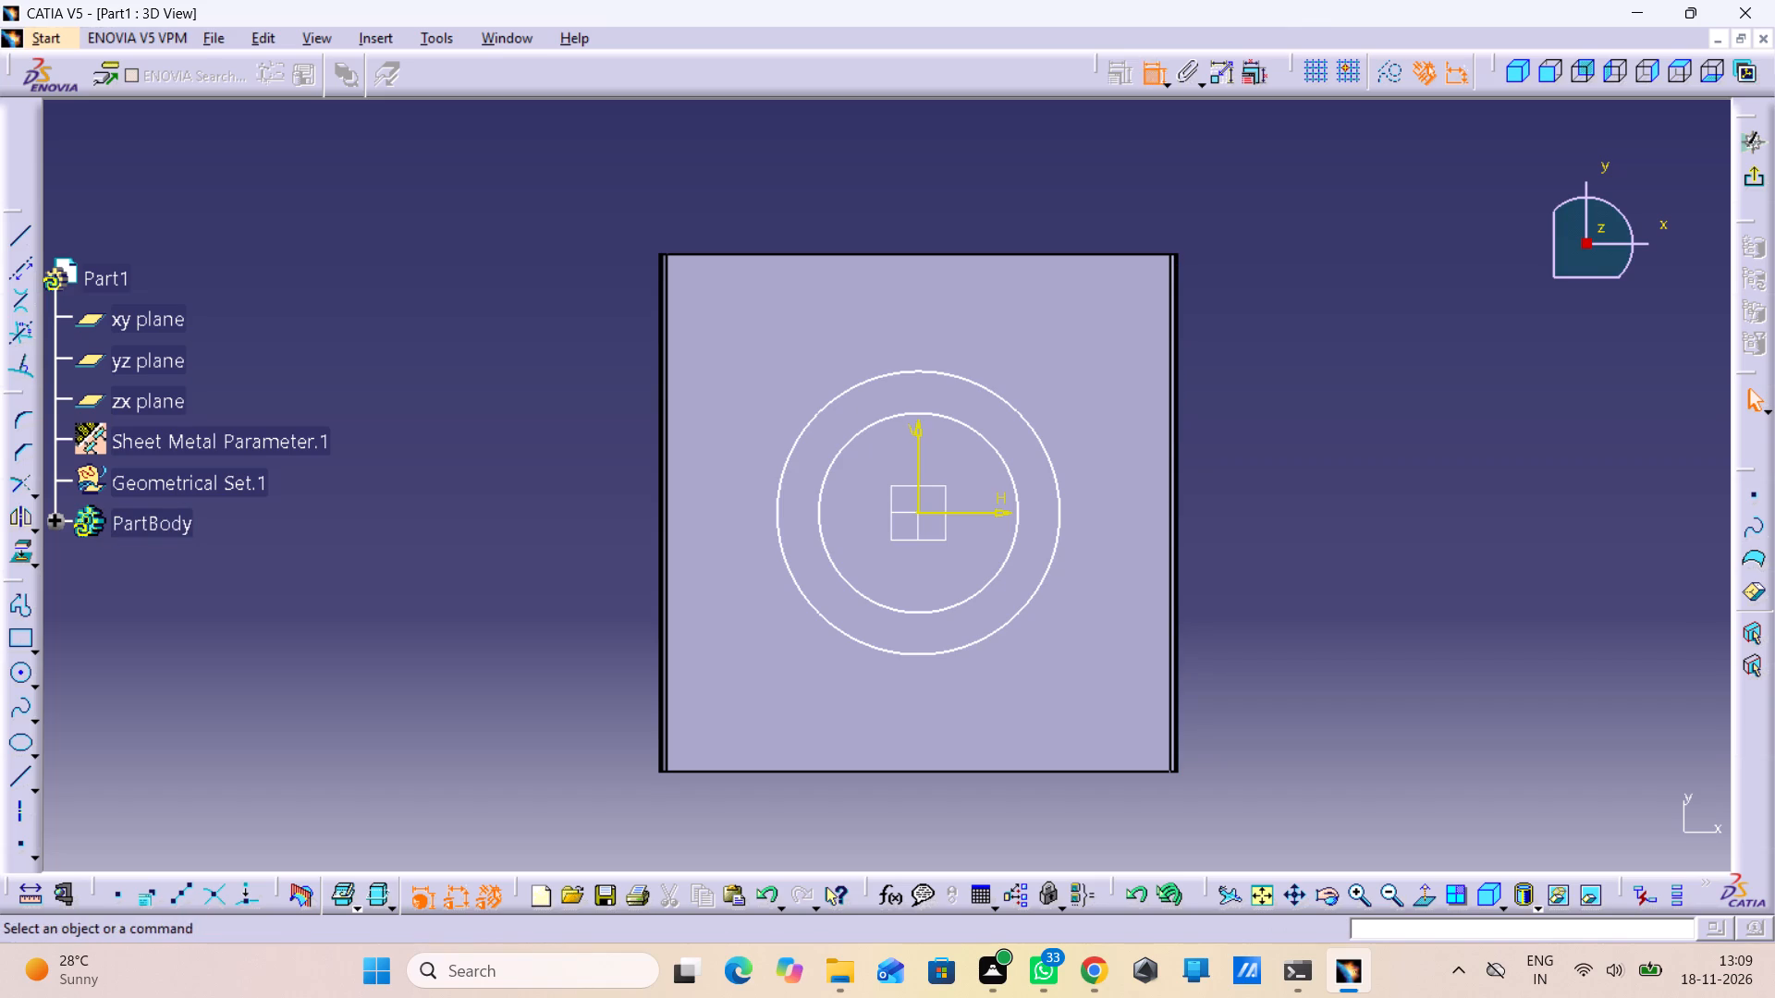
pyautogui.moveTo(1018, 418); pyautogui.dragTo(1044, 412)
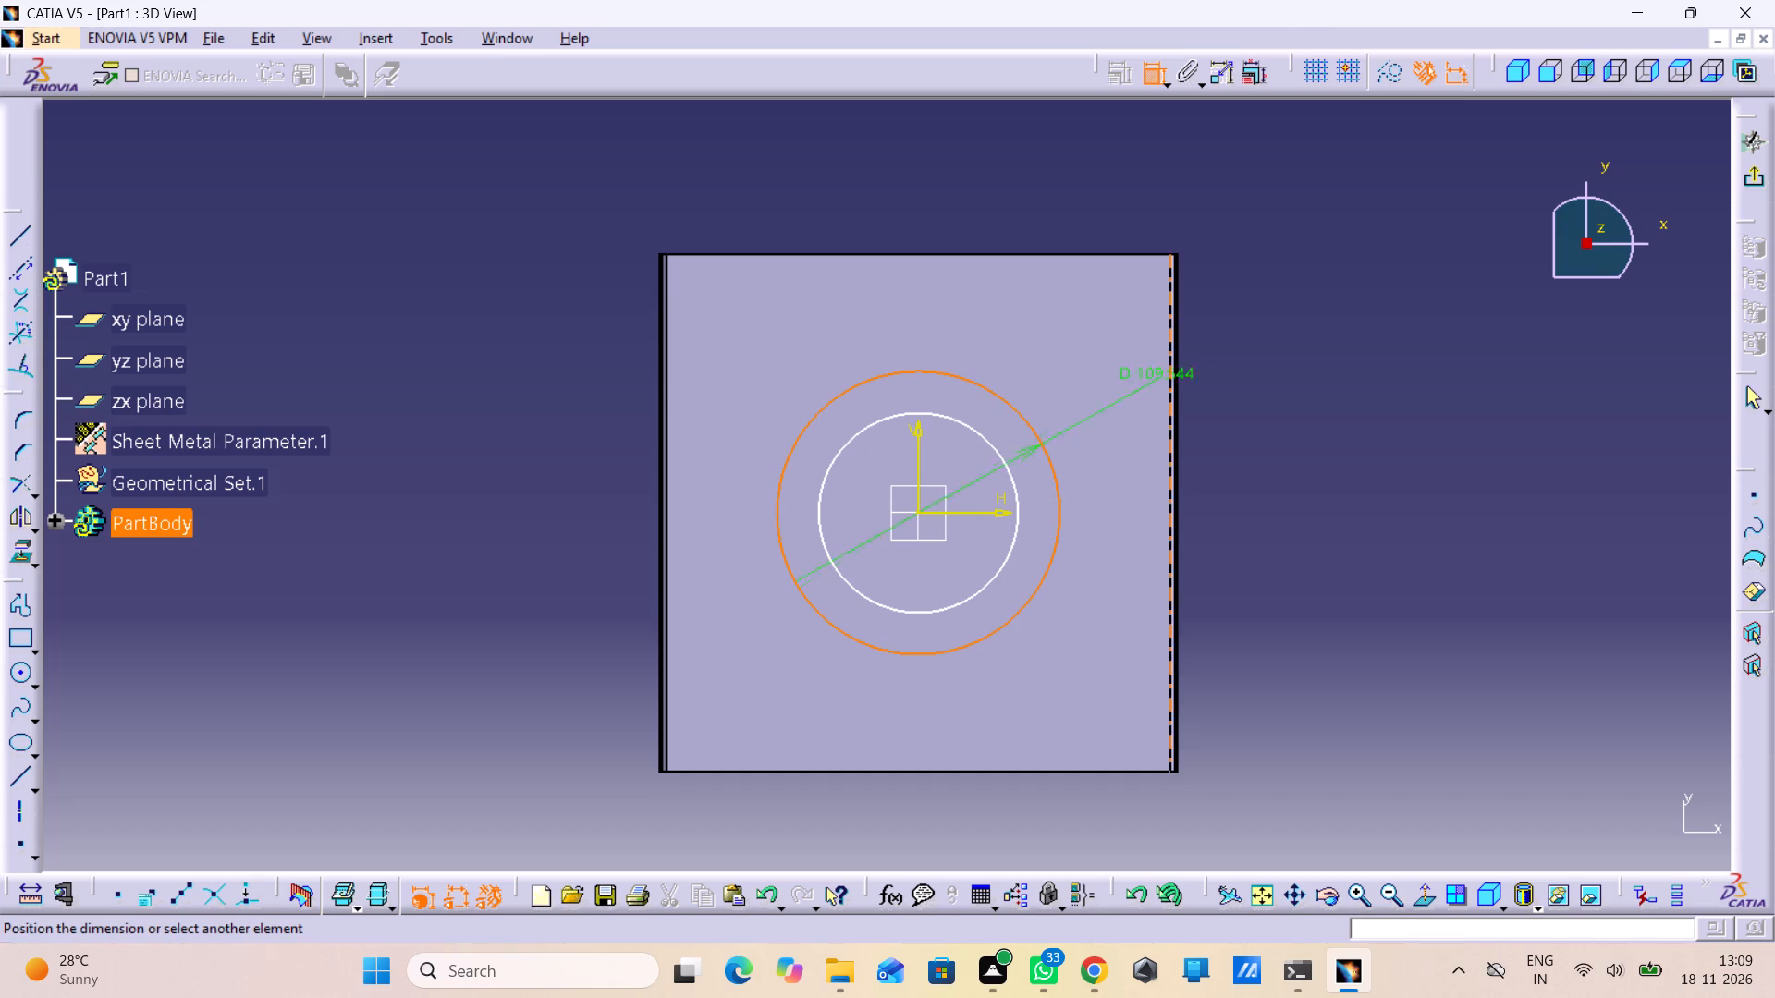
pyautogui.click(1281, 336)
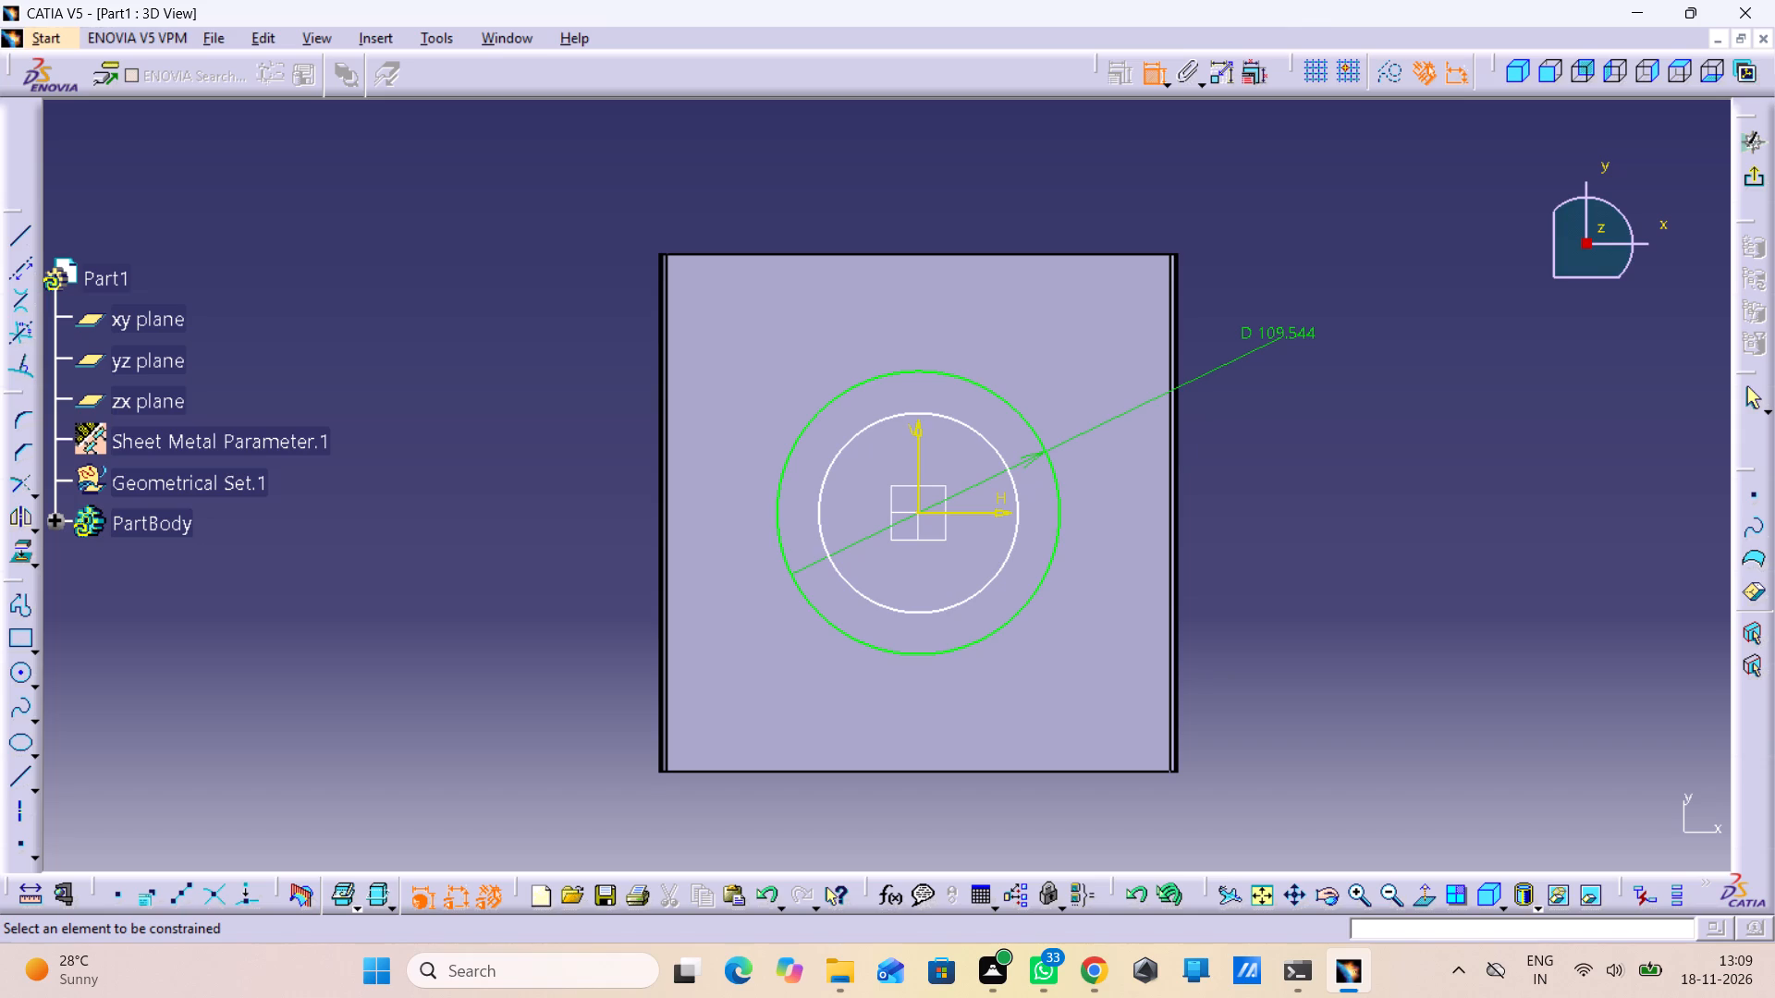
pyautogui.click(1006, 548)
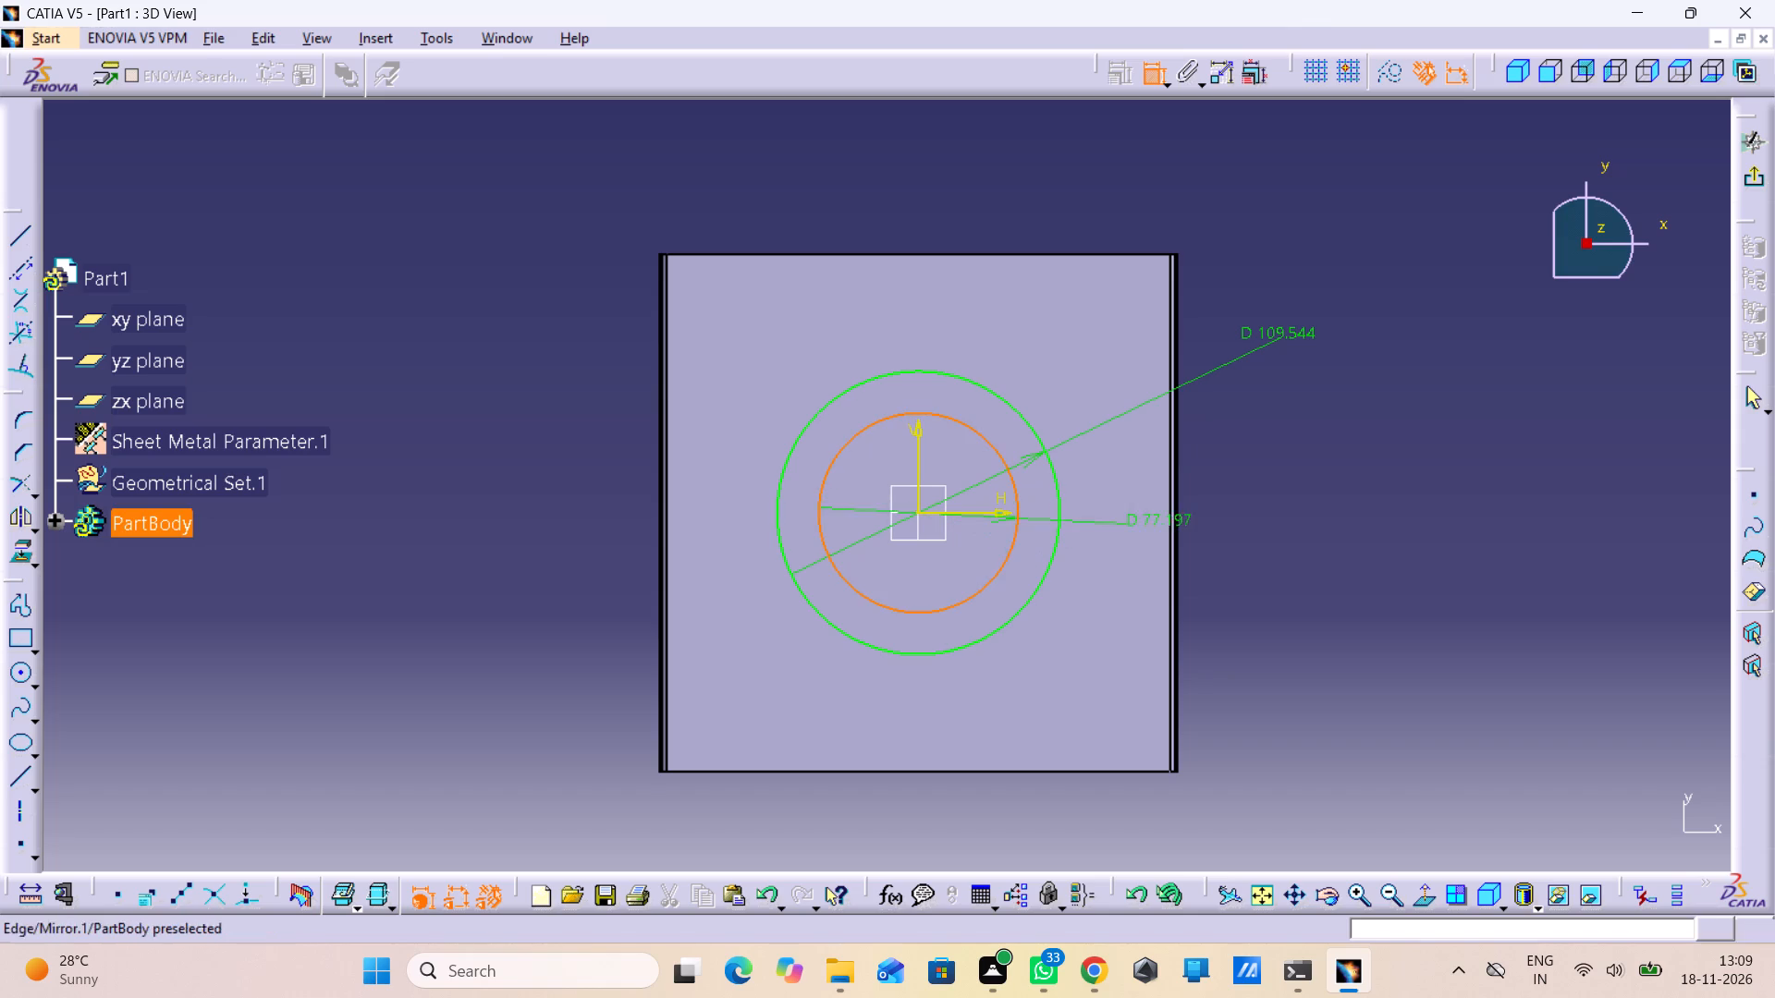
pyautogui.click(1256, 481)
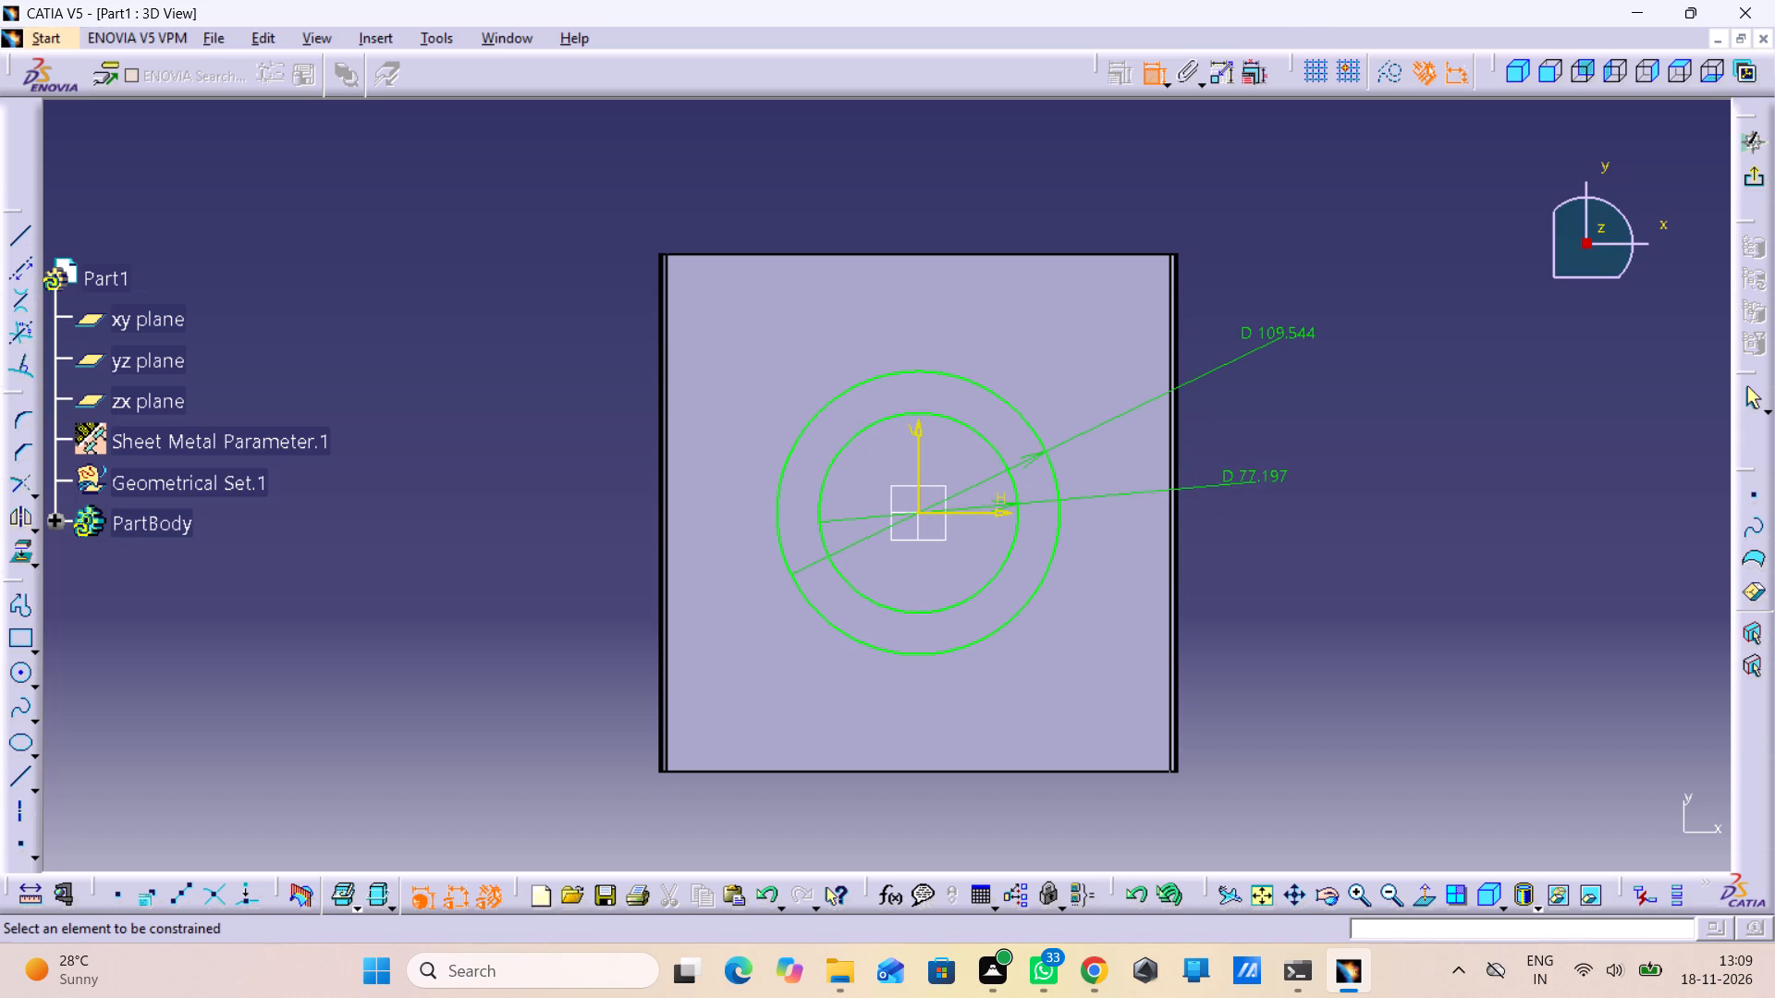
# Change the outer circle's constraint to Radius and set it to 58.92 mm.
pyautogui.doubleClick(1288, 323)
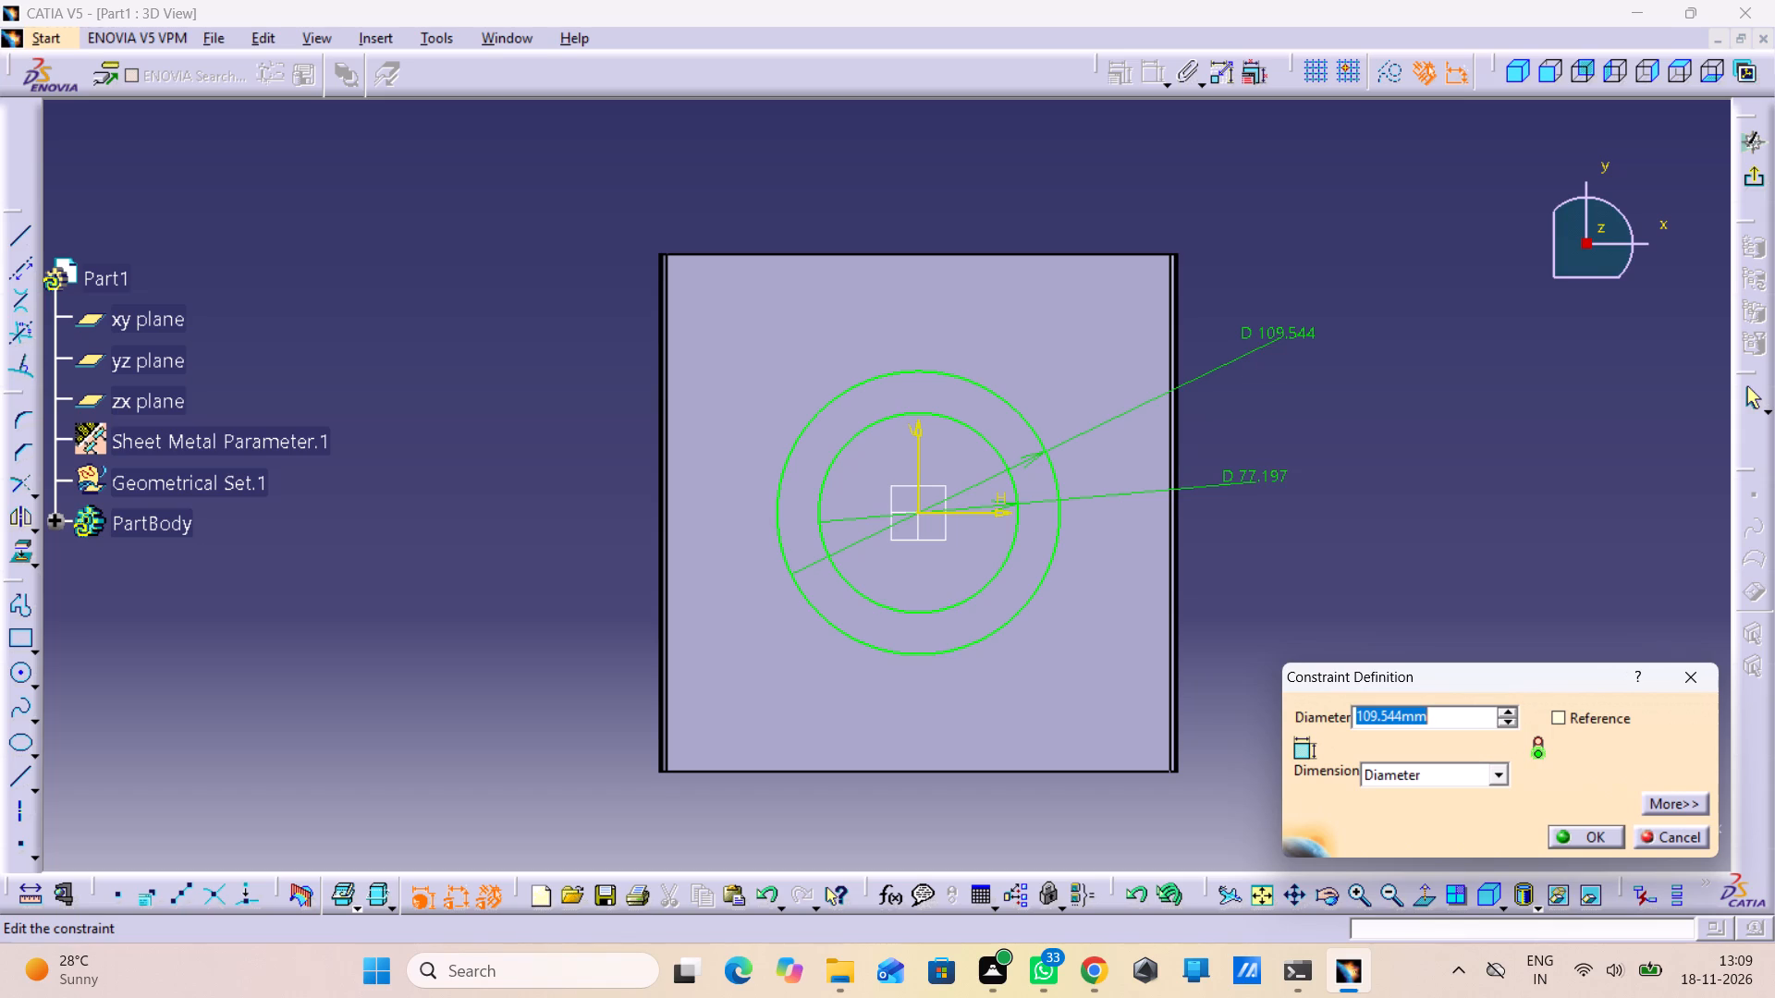
pyautogui.click(1464, 778)
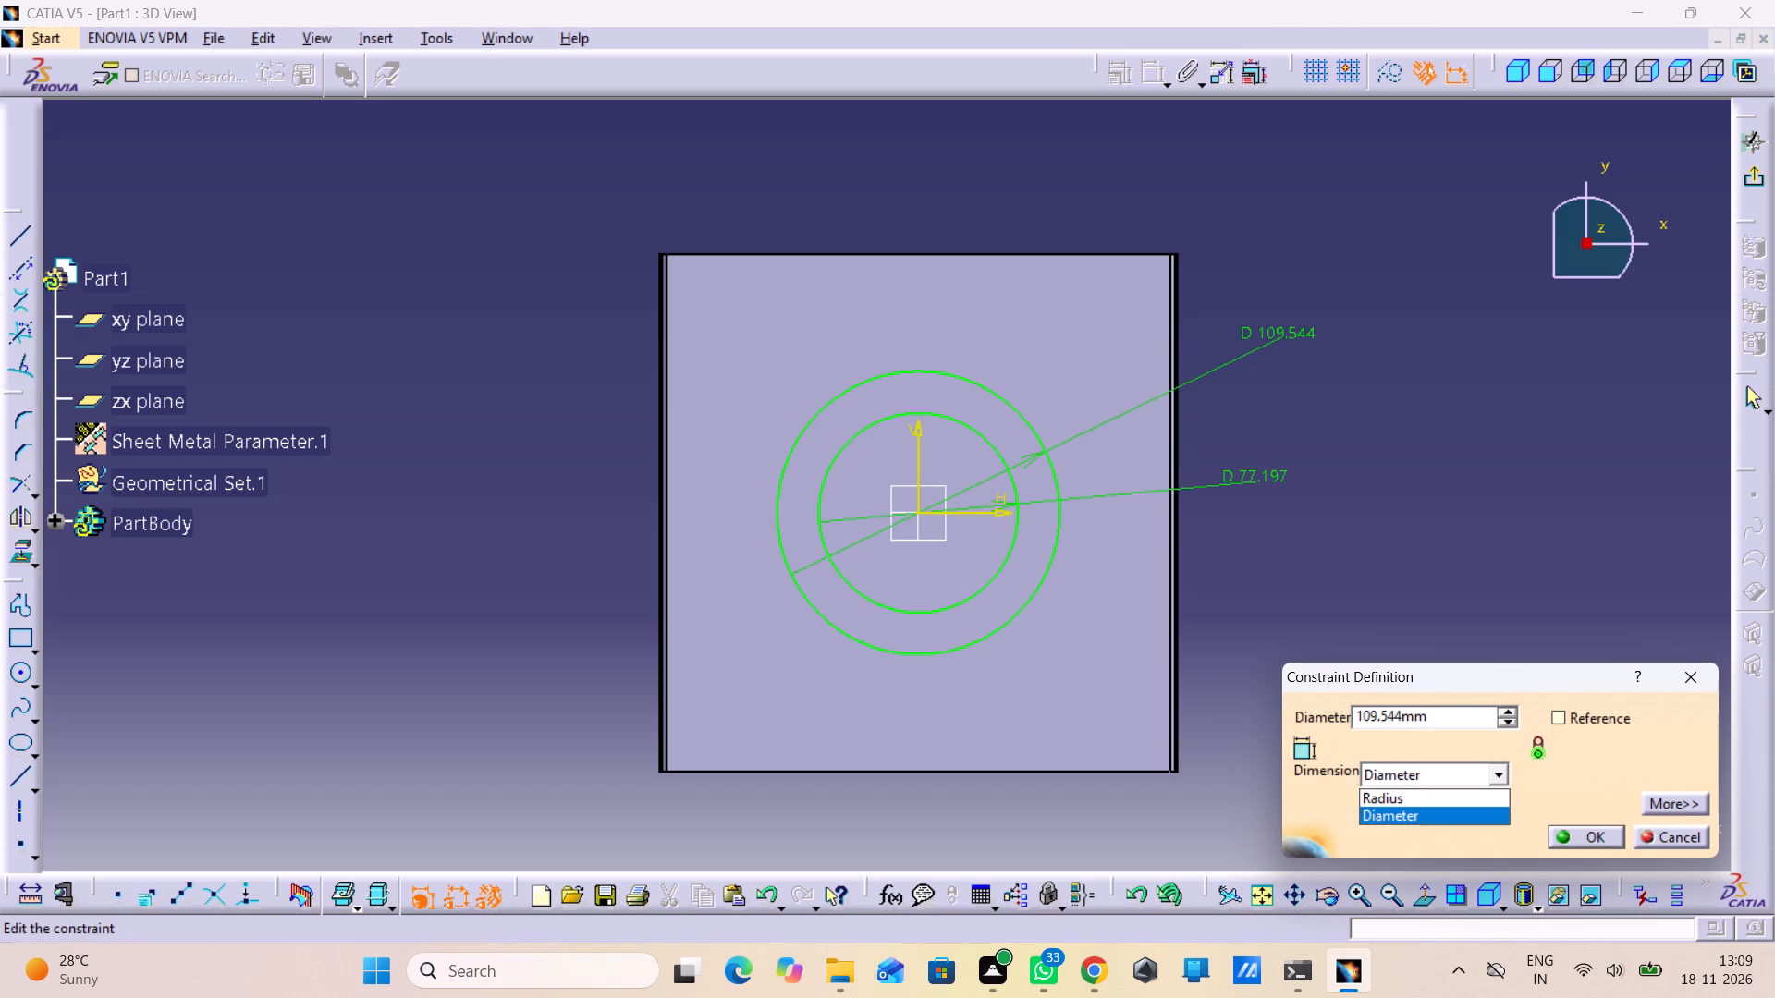
pyautogui.click(1441, 805)
pyautogui.moveTo(1425, 726); pyautogui.dragTo(1259, 696)
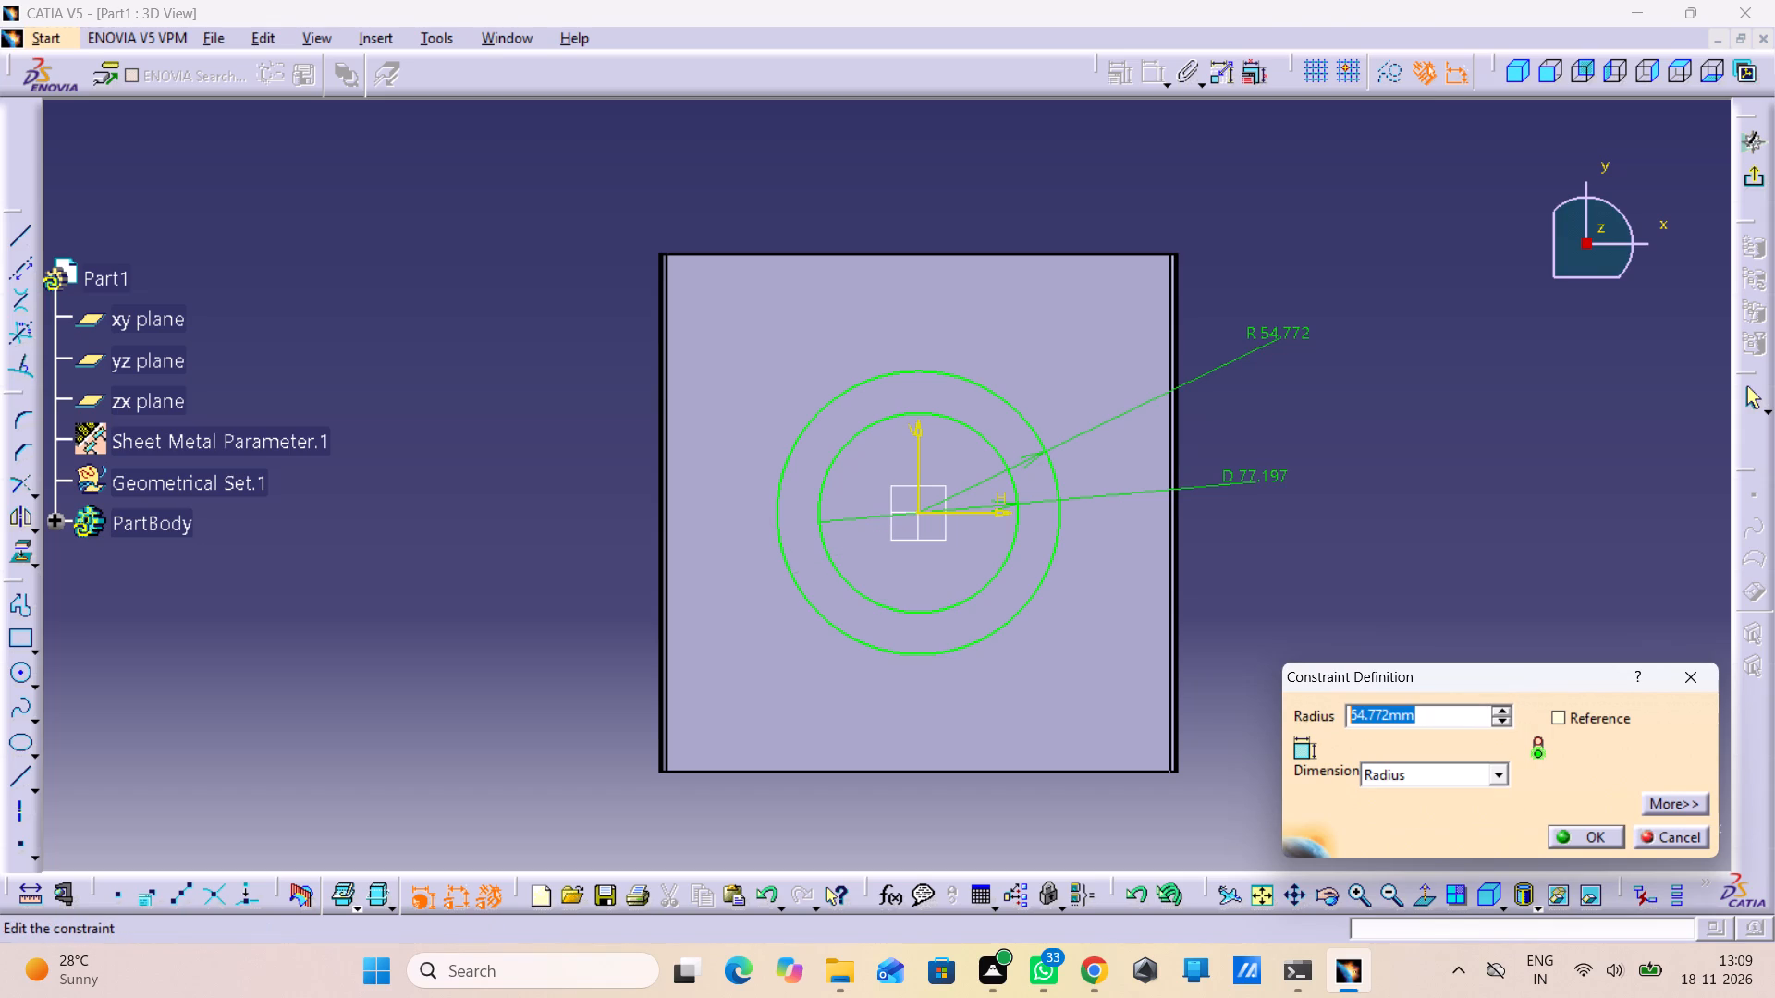
pyautogui.moveTo(1259, 696); pyautogui.dragTo(1252, 694)
pyautogui.write('58.')
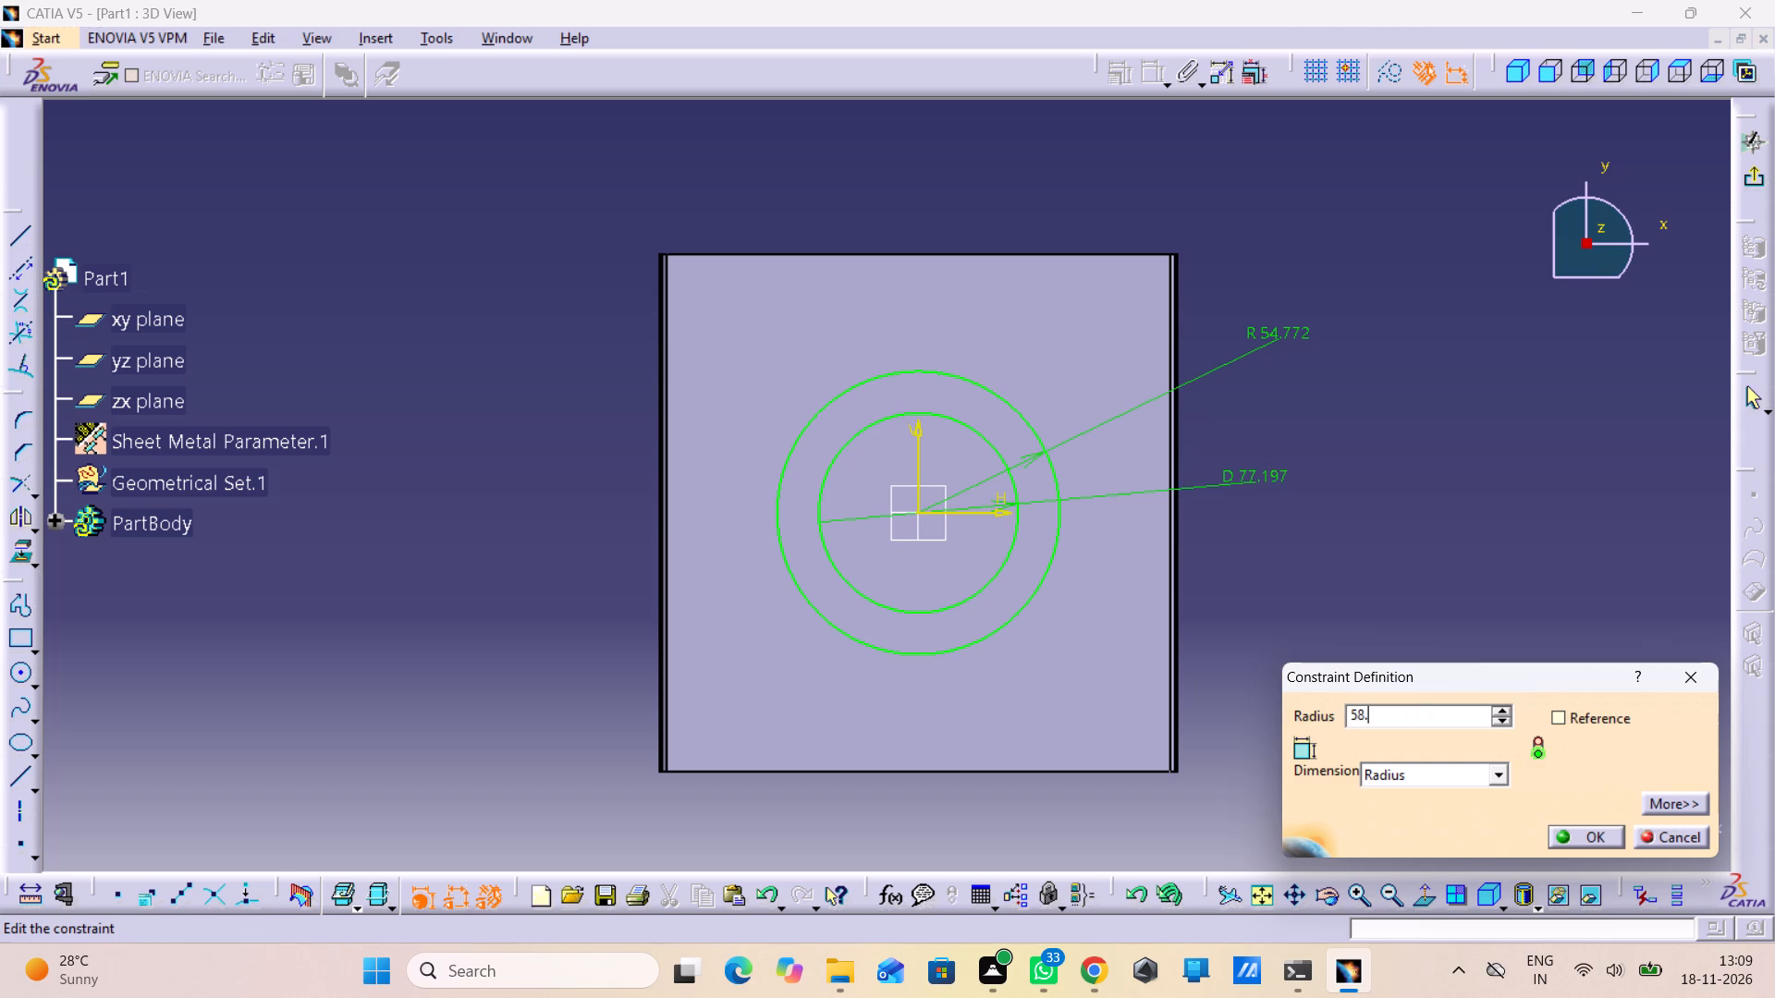
pyautogui.write('92')
pyautogui.press('Return')
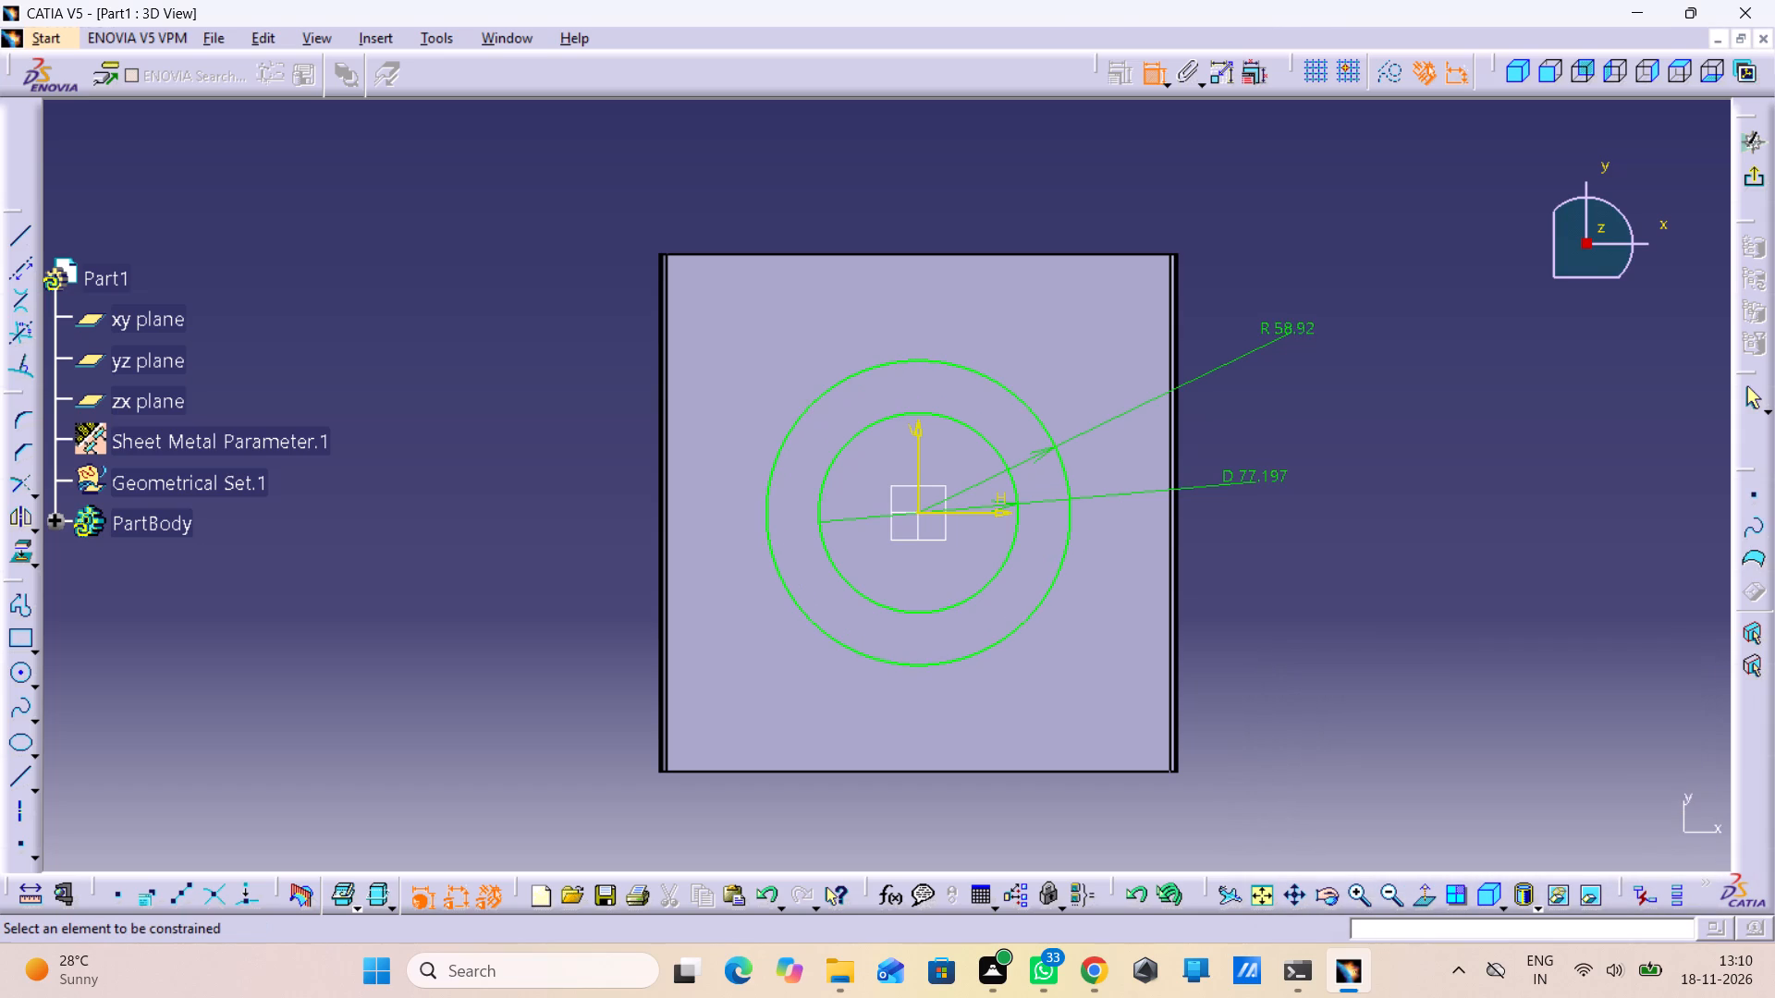
# Change the inner circle's constraint to Radius and set it to 45.48 mm.
pyautogui.doubleClick(1244, 470)
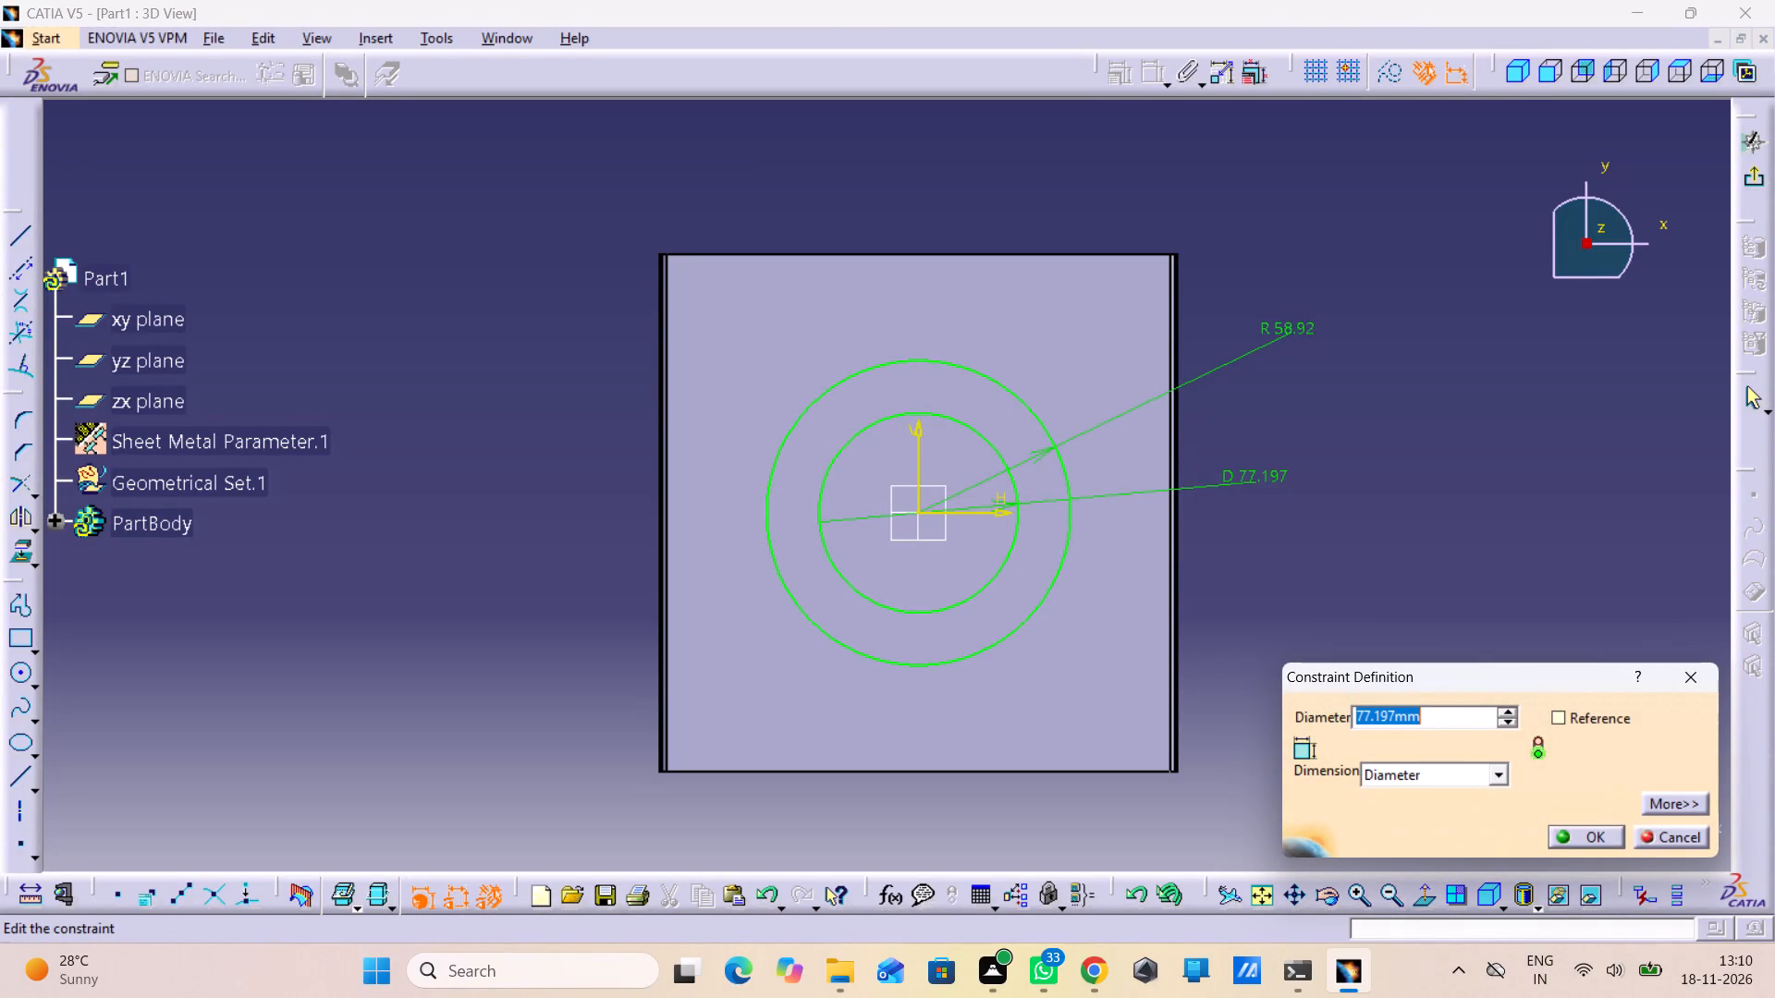
pyautogui.click(1450, 784)
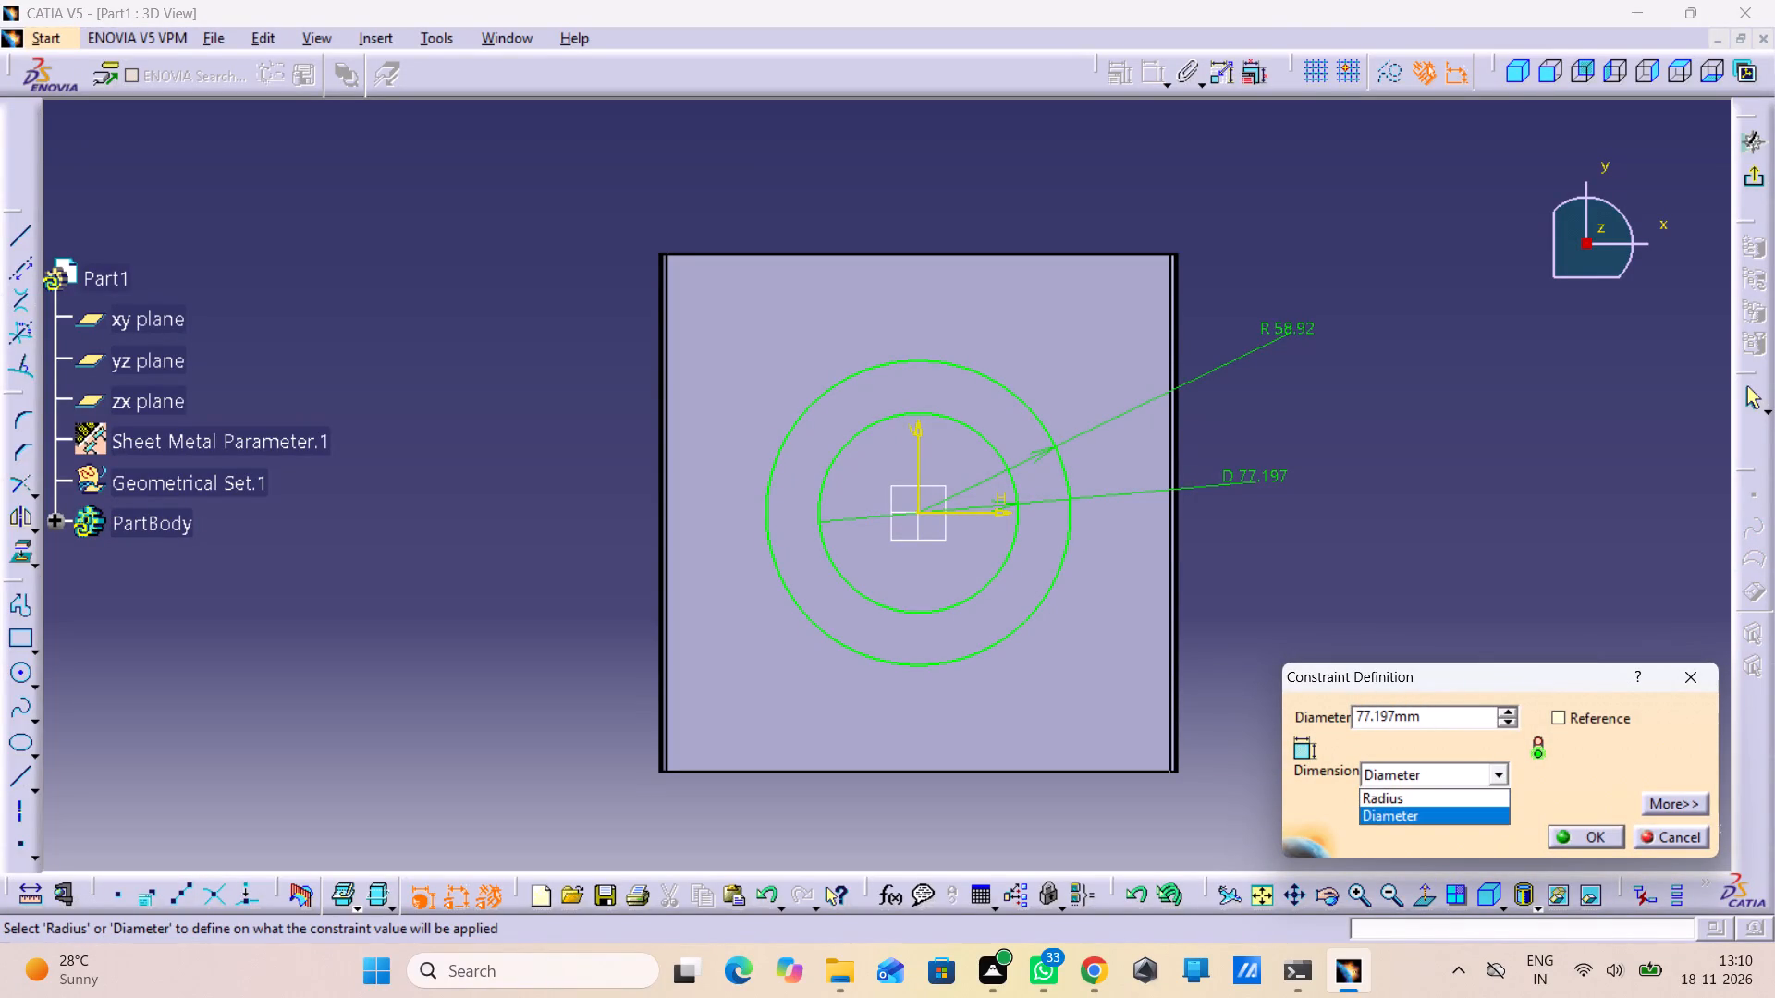
pyautogui.click(1456, 801)
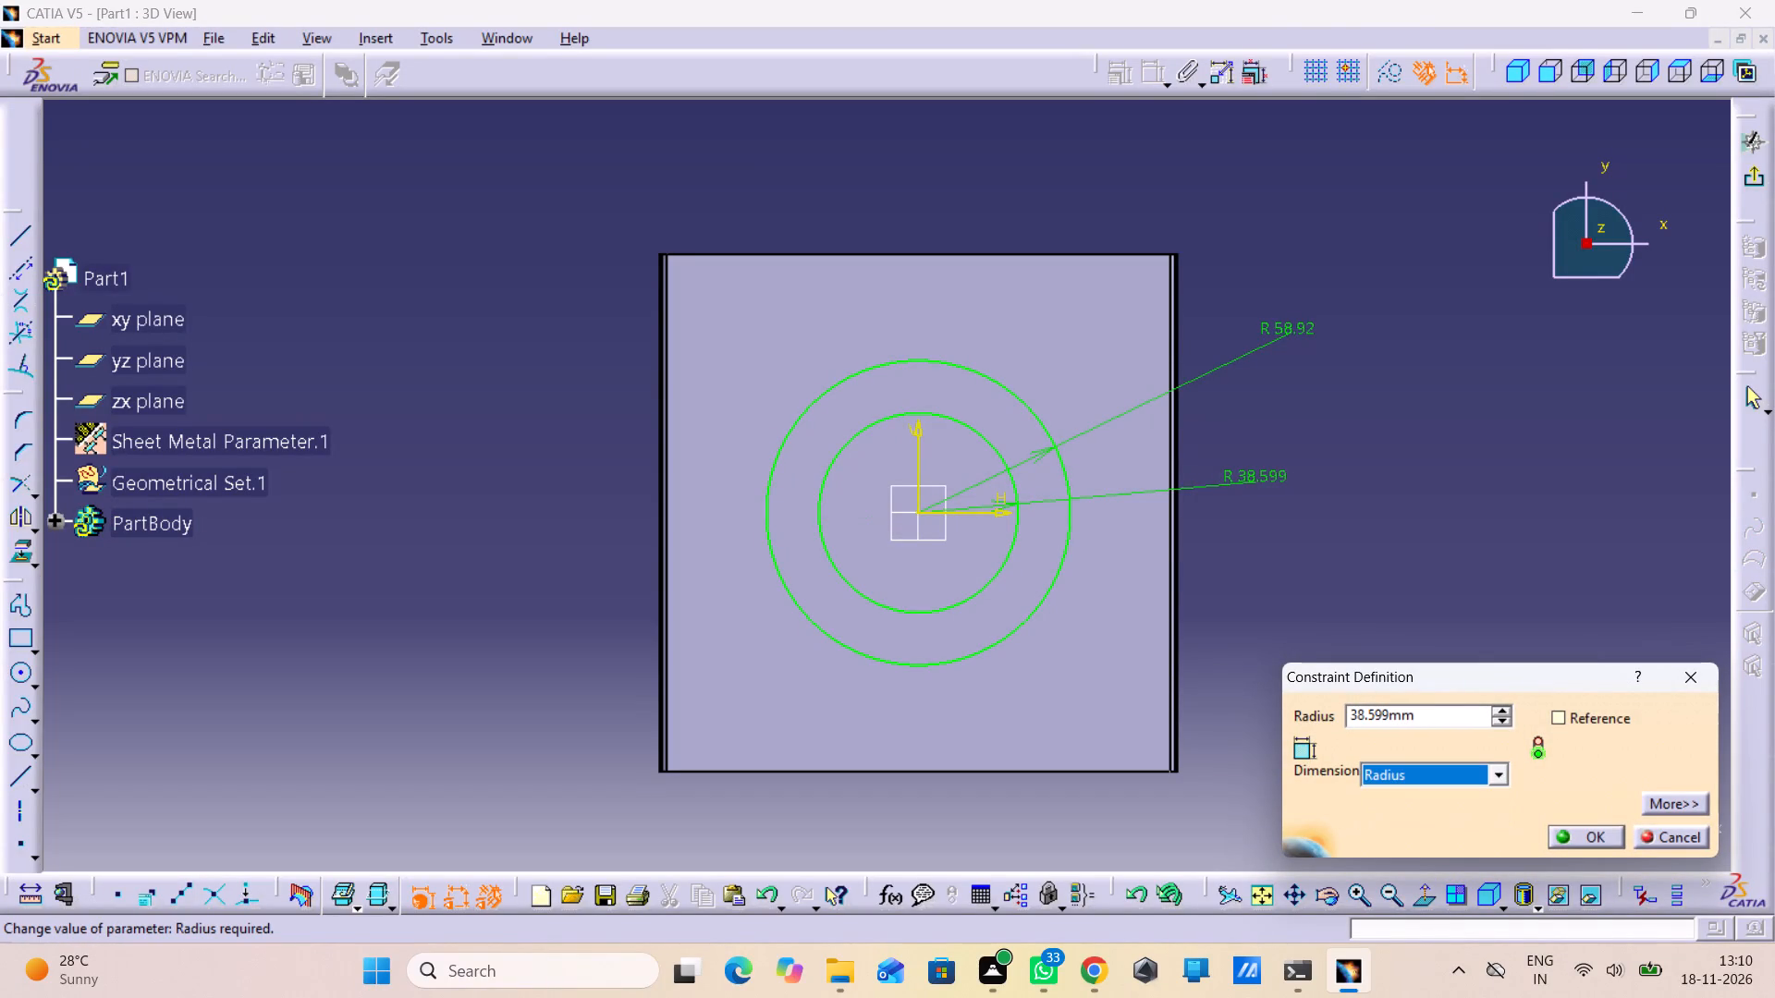
pyautogui.moveTo(1432, 714); pyautogui.dragTo(1322, 720)
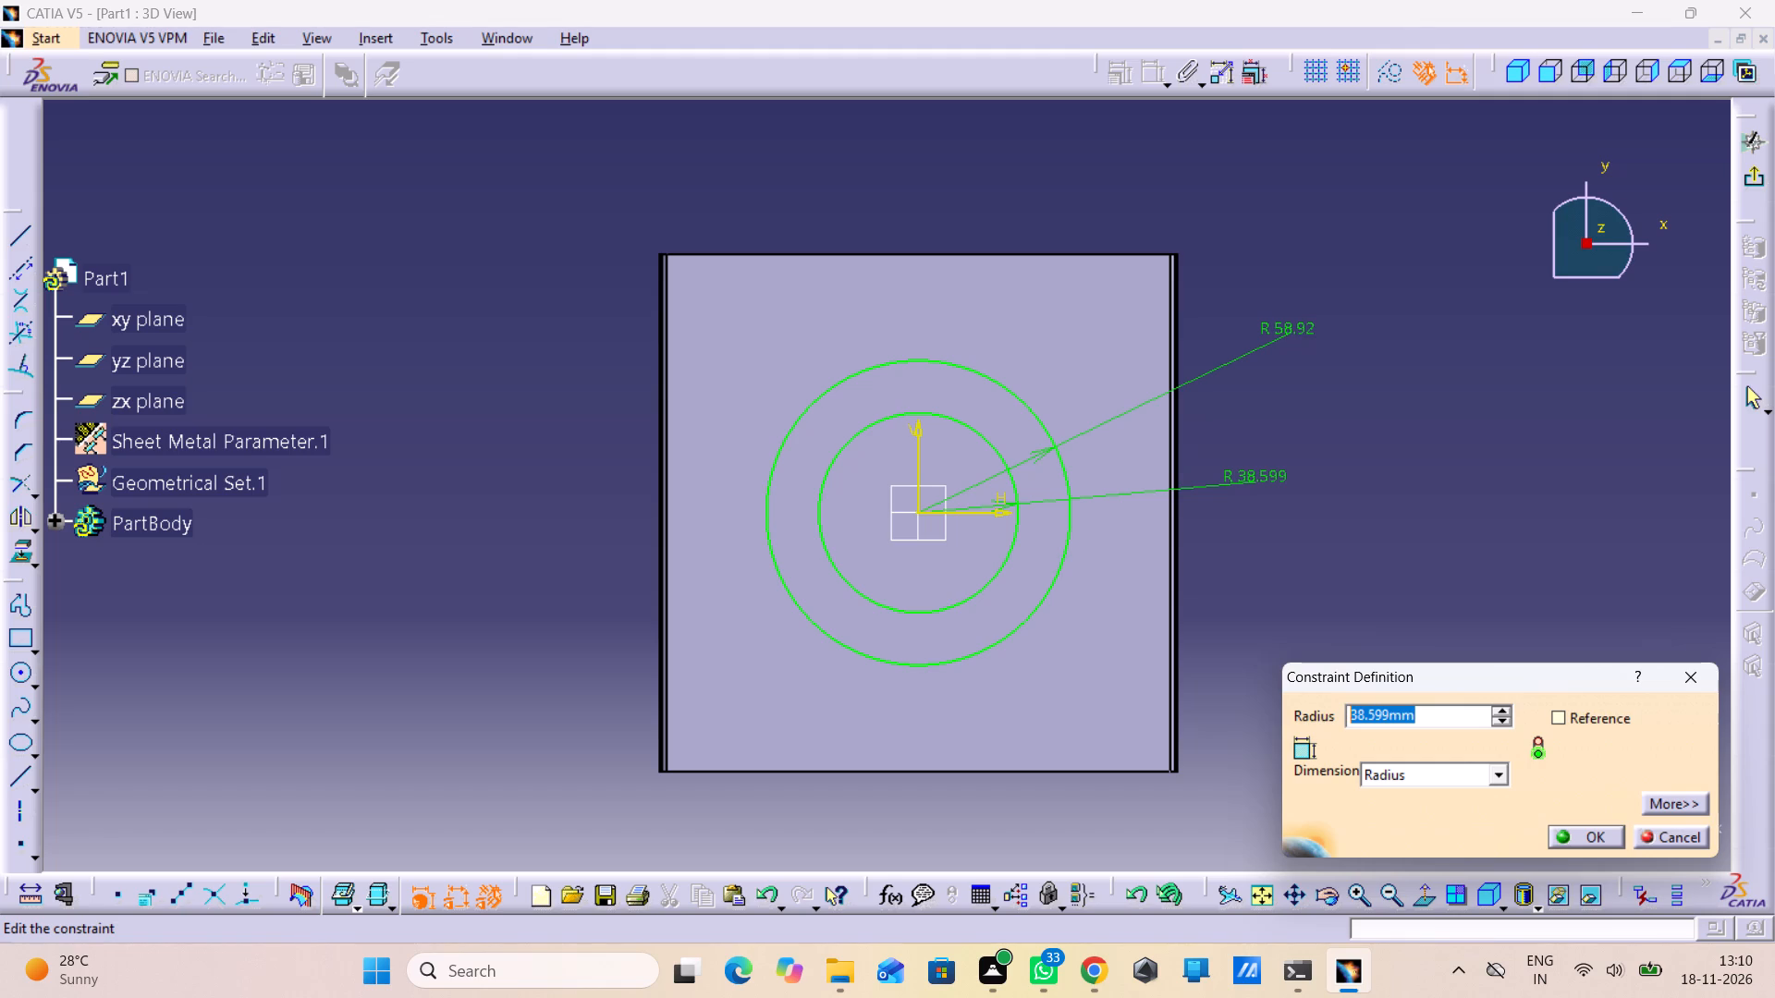
pyautogui.write('45')
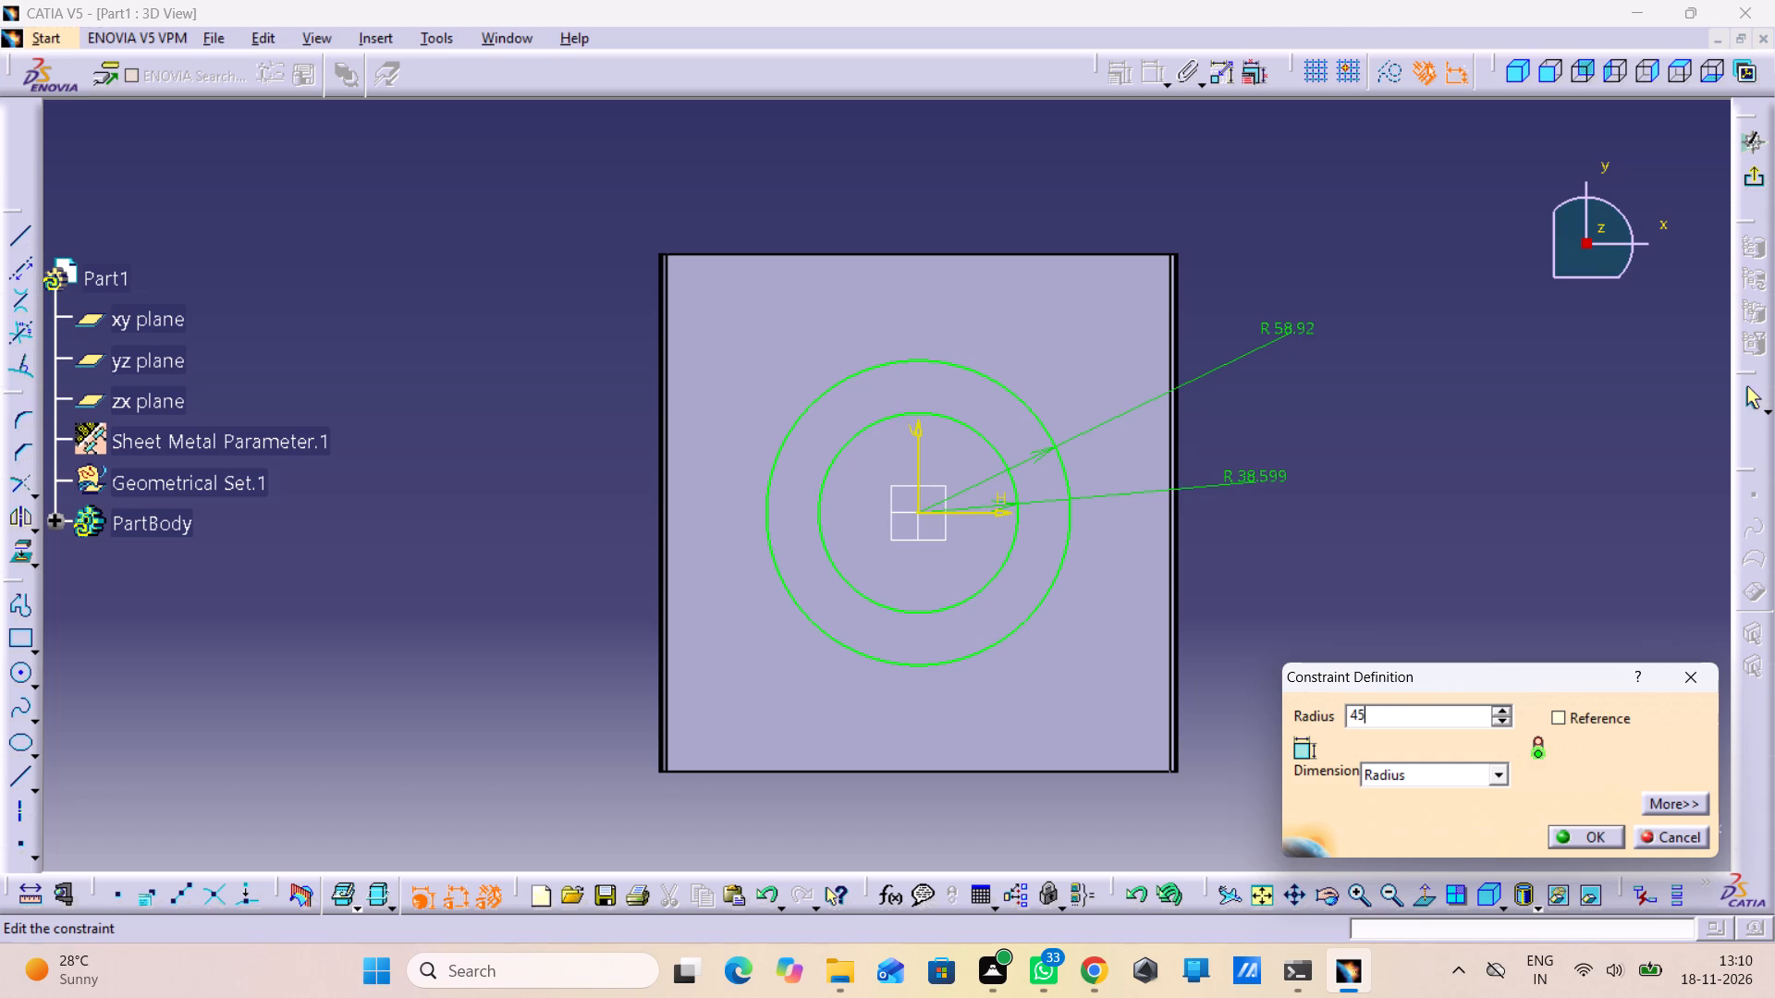
pyautogui.write('.48')
pyautogui.press('Return')
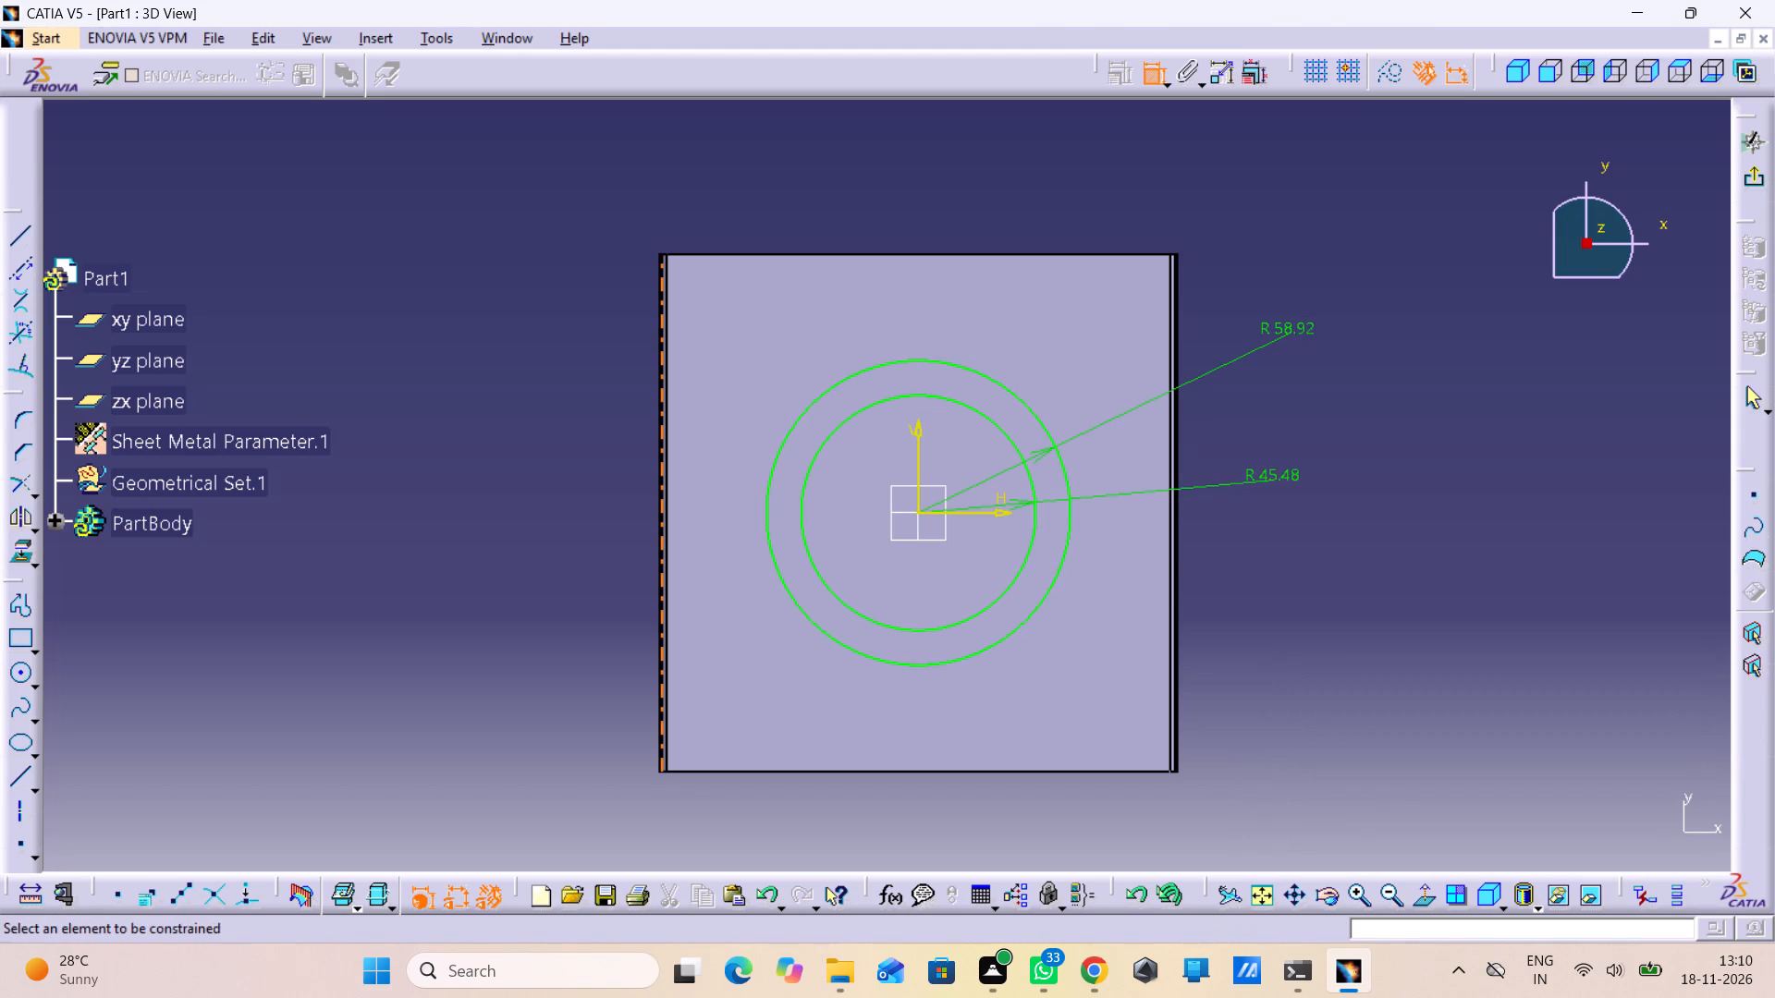
# Sketch a third concentric circle centred on the origin, with a radius of about 29.9 mm, inside the existing two.
pyautogui.doubleClick(22, 673)
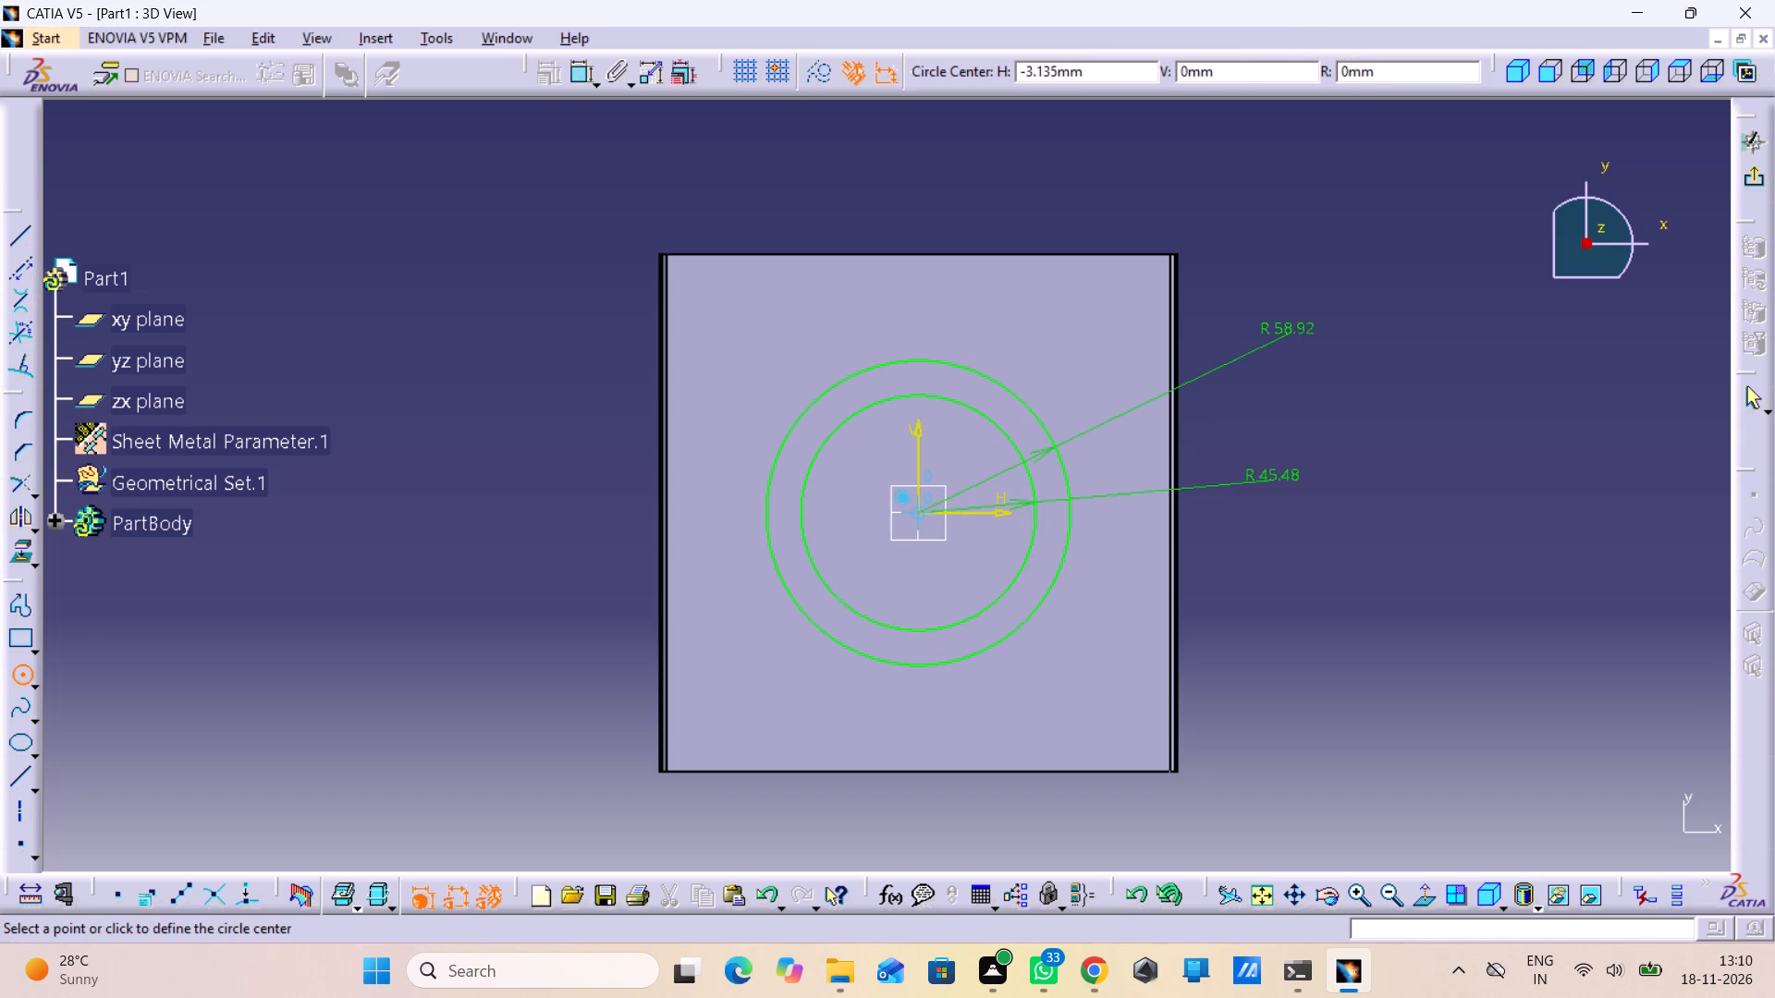
pyautogui.click(922, 508)
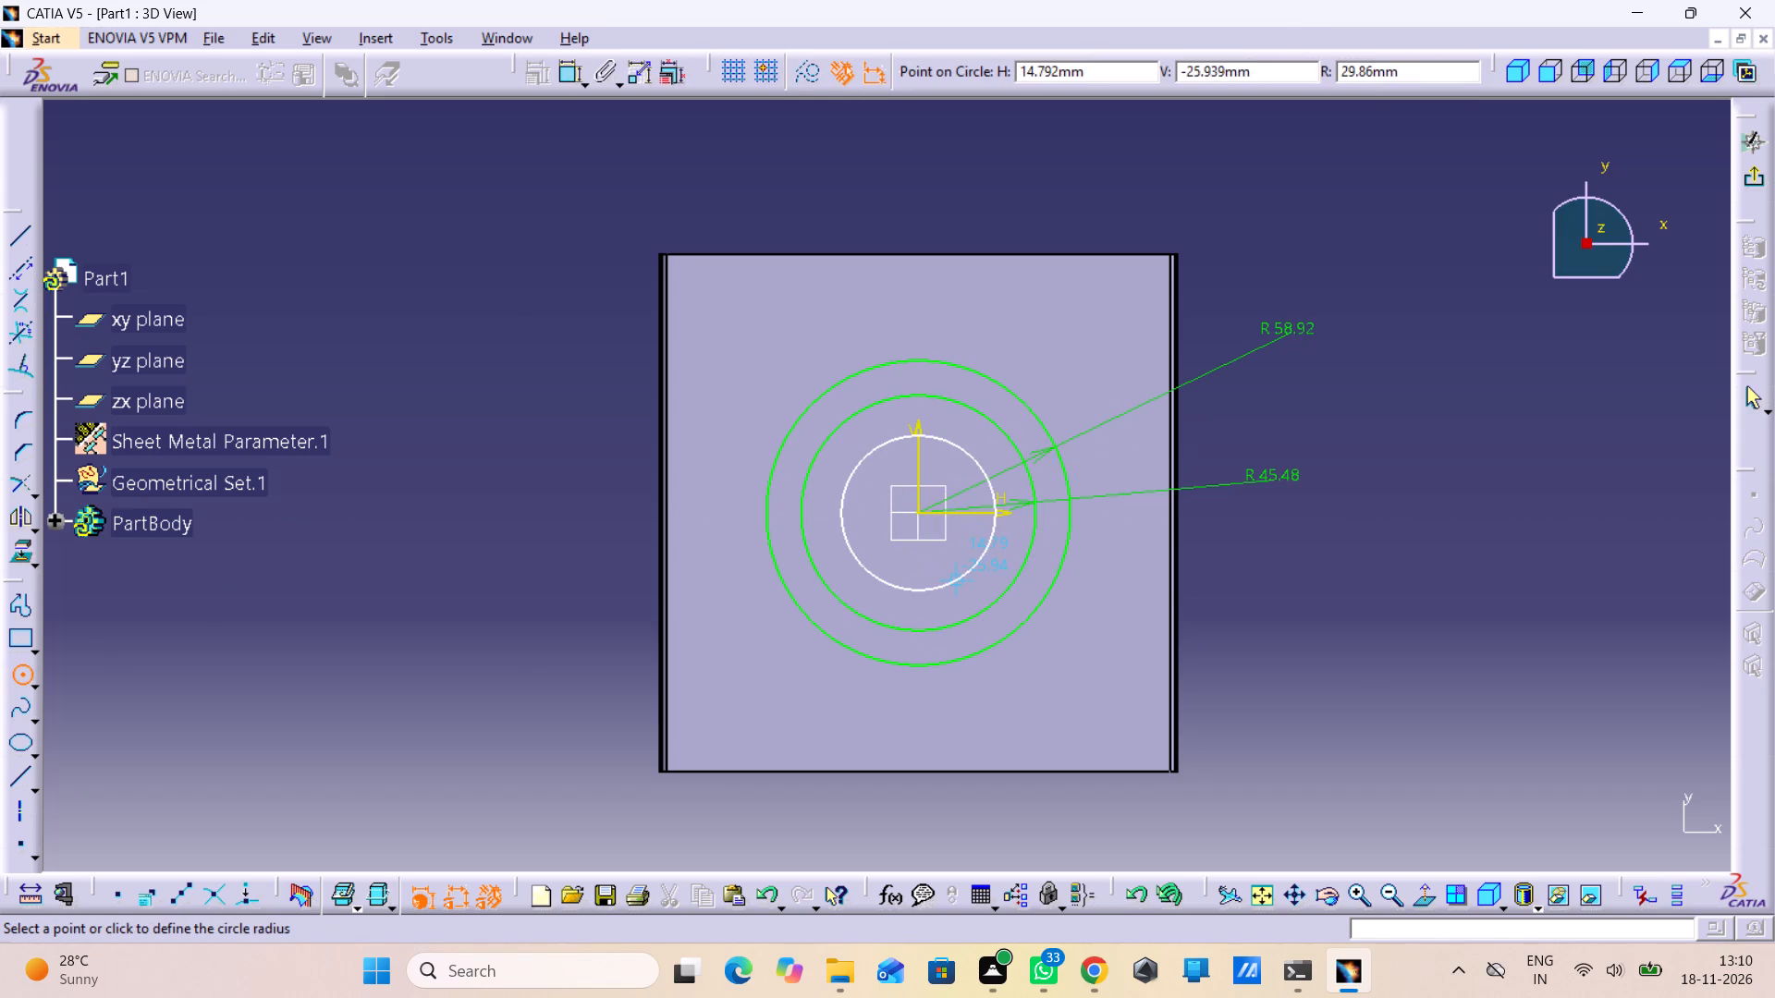
pyautogui.click(956, 579)
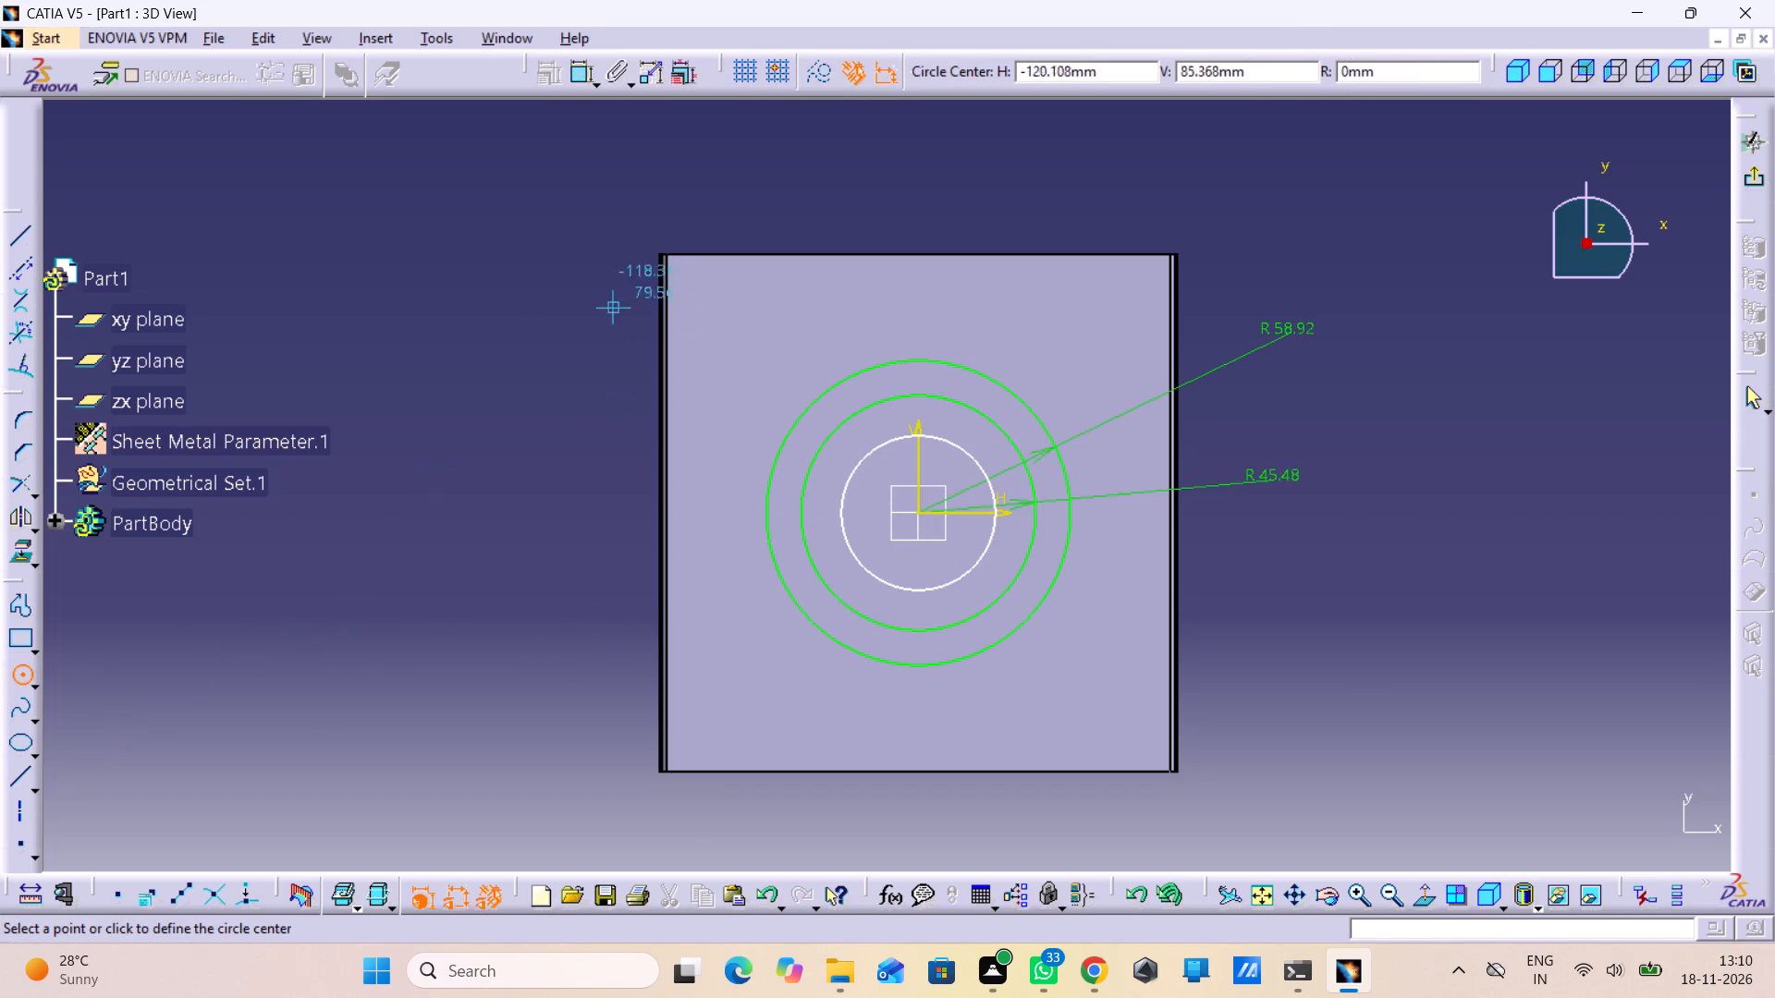
# Dimension the new innermost circle's radius and set it to 37.38 mm.
pyautogui.doubleClick(579, 78)
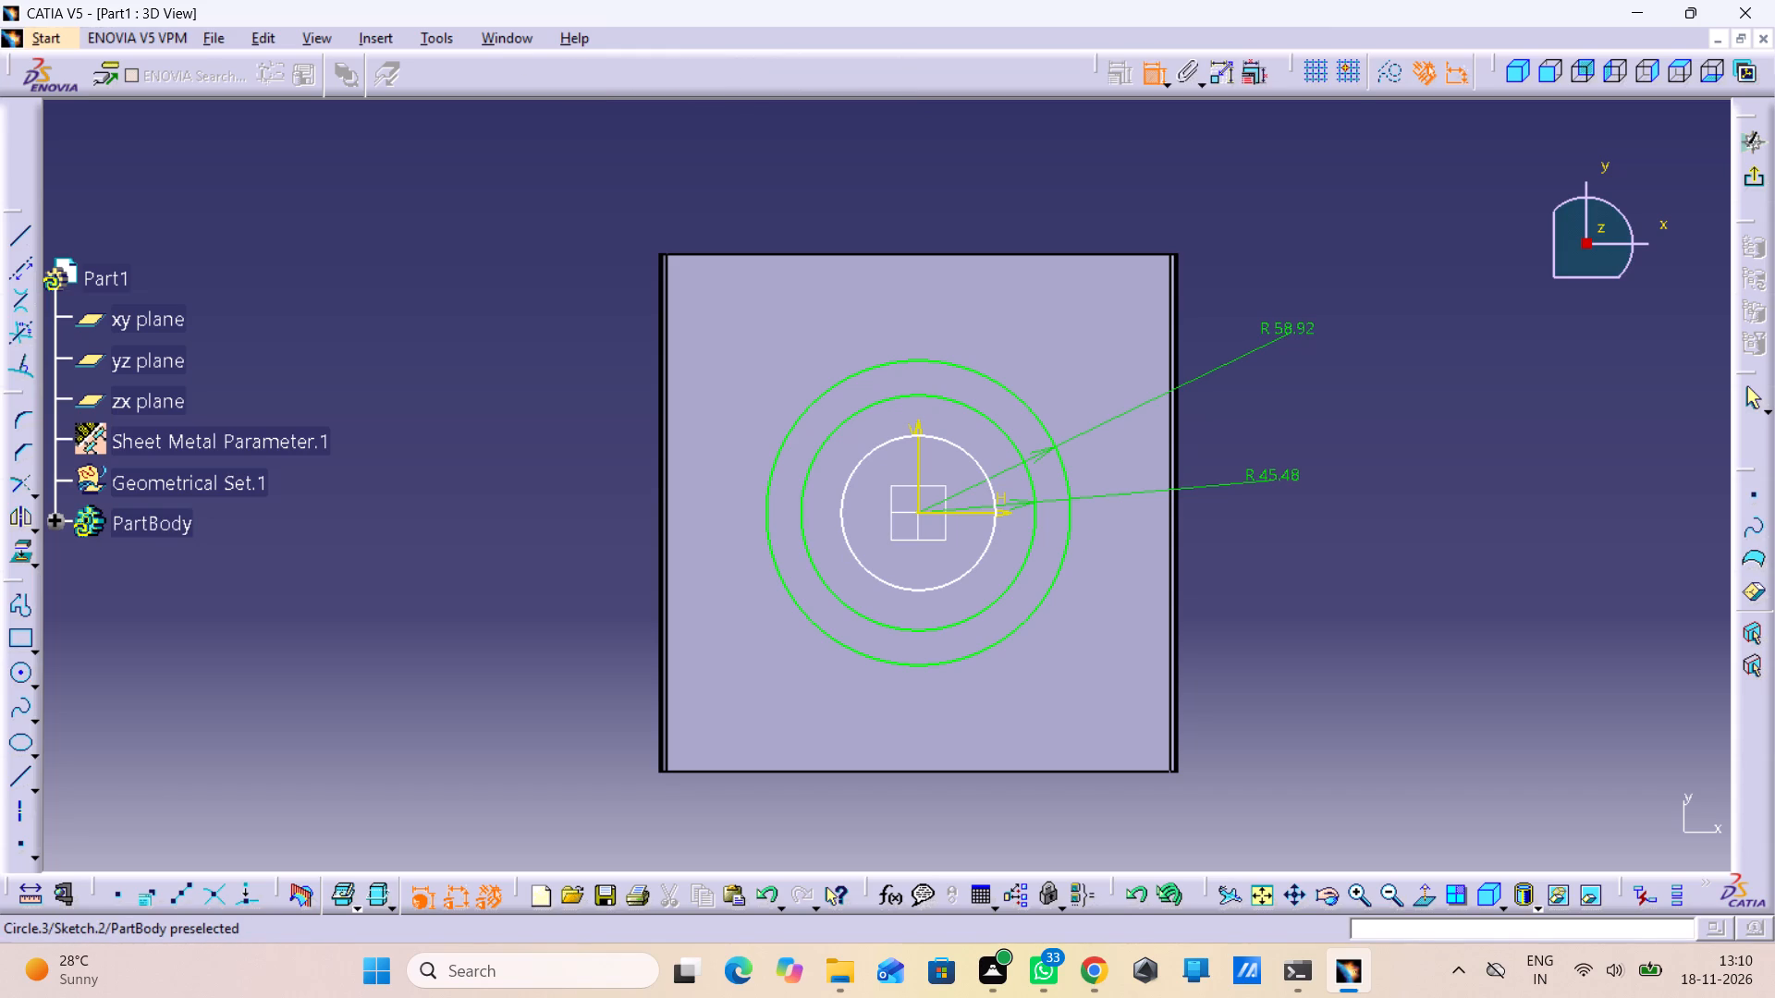
pyautogui.moveTo(978, 553); pyautogui.dragTo(986, 563)
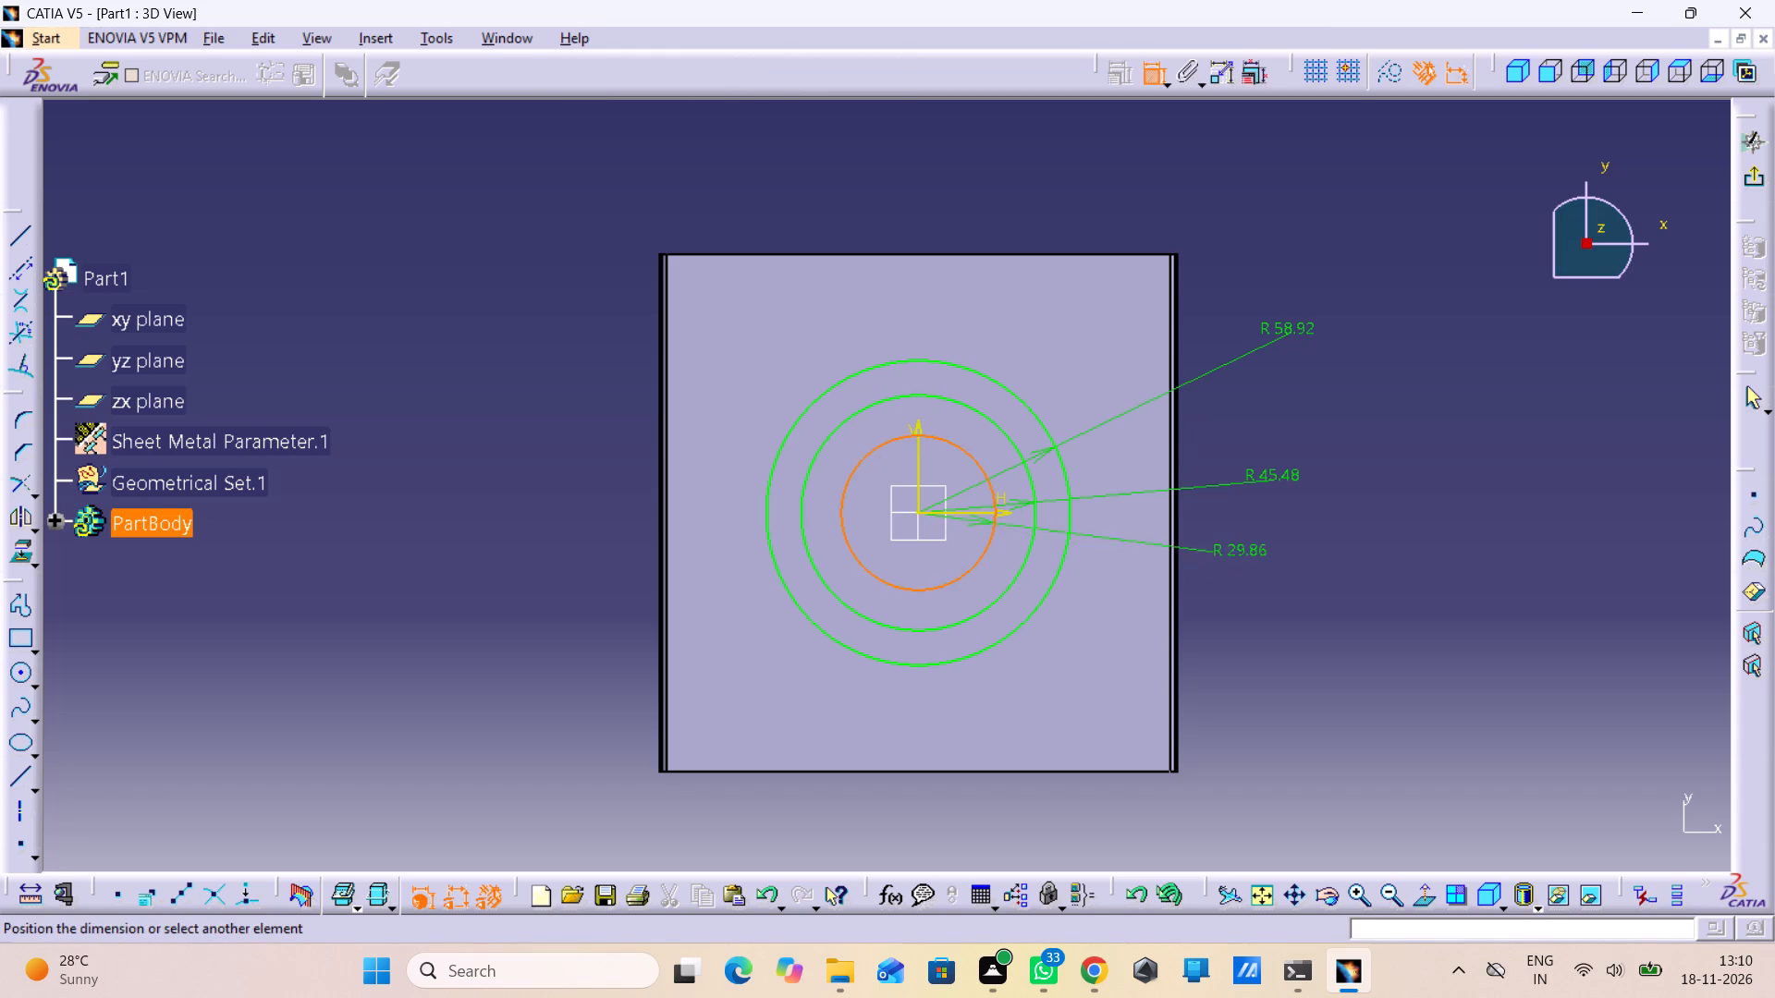
pyautogui.click(1267, 559)
pyautogui.doubleClick(1263, 559)
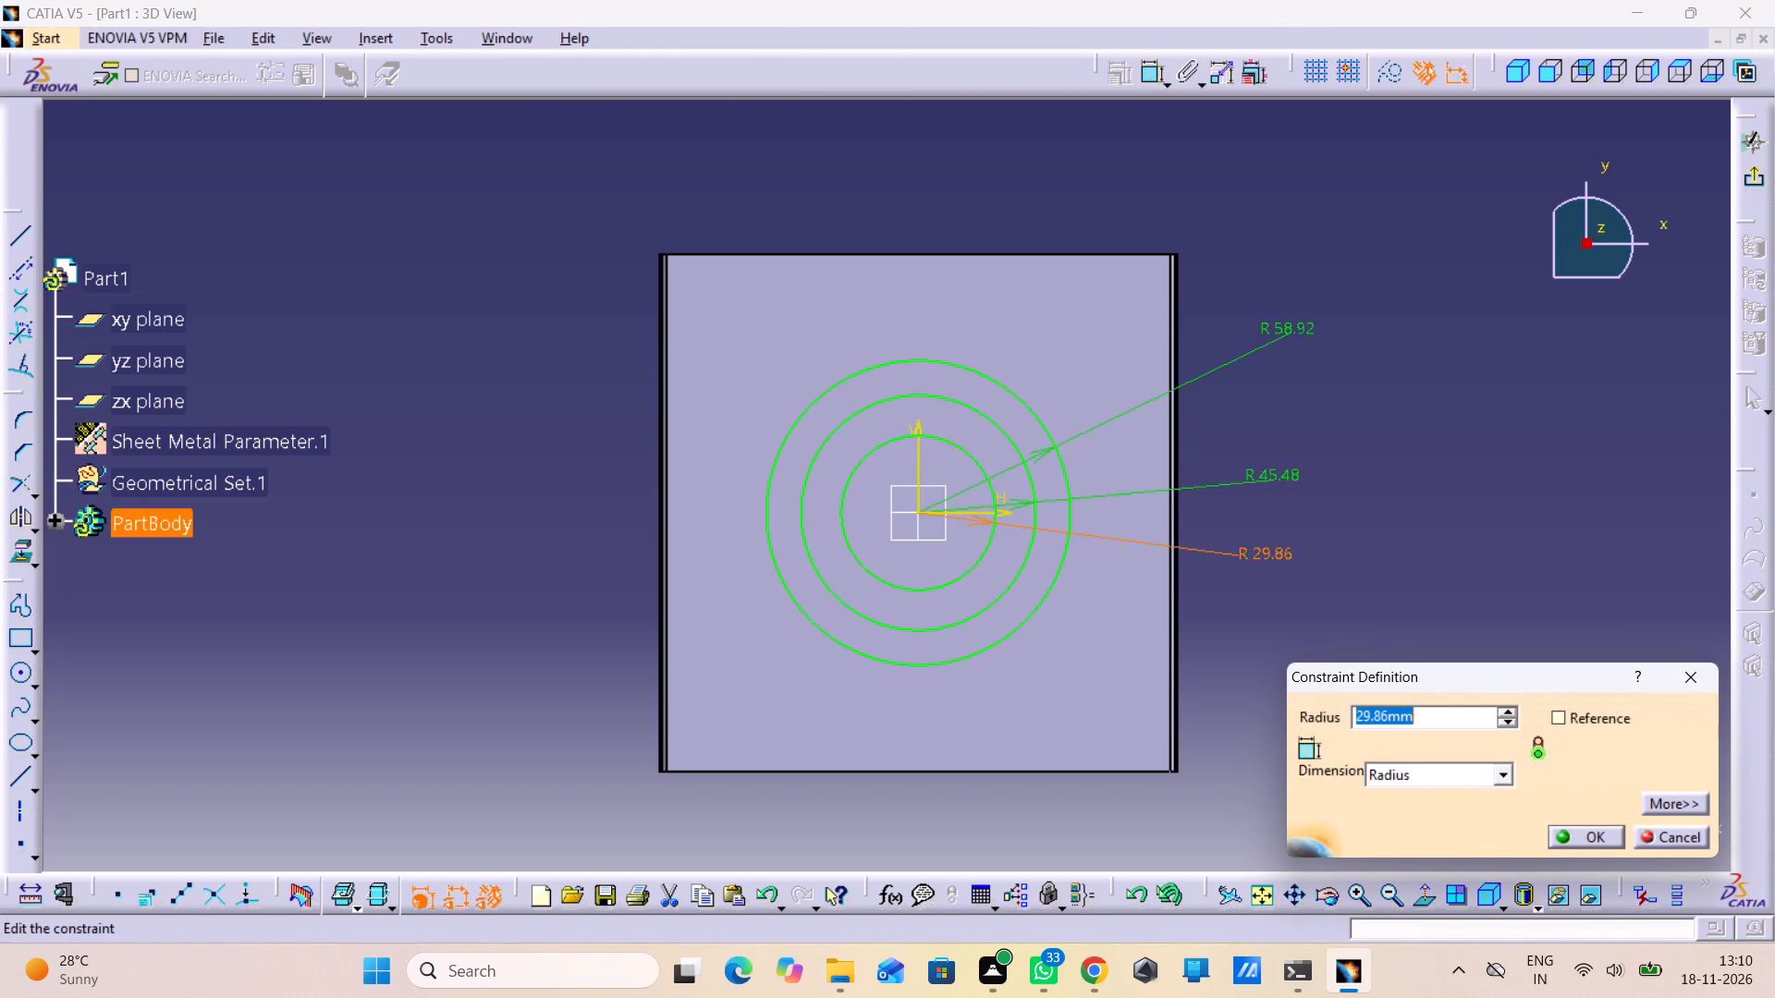
pyautogui.write('37.378')
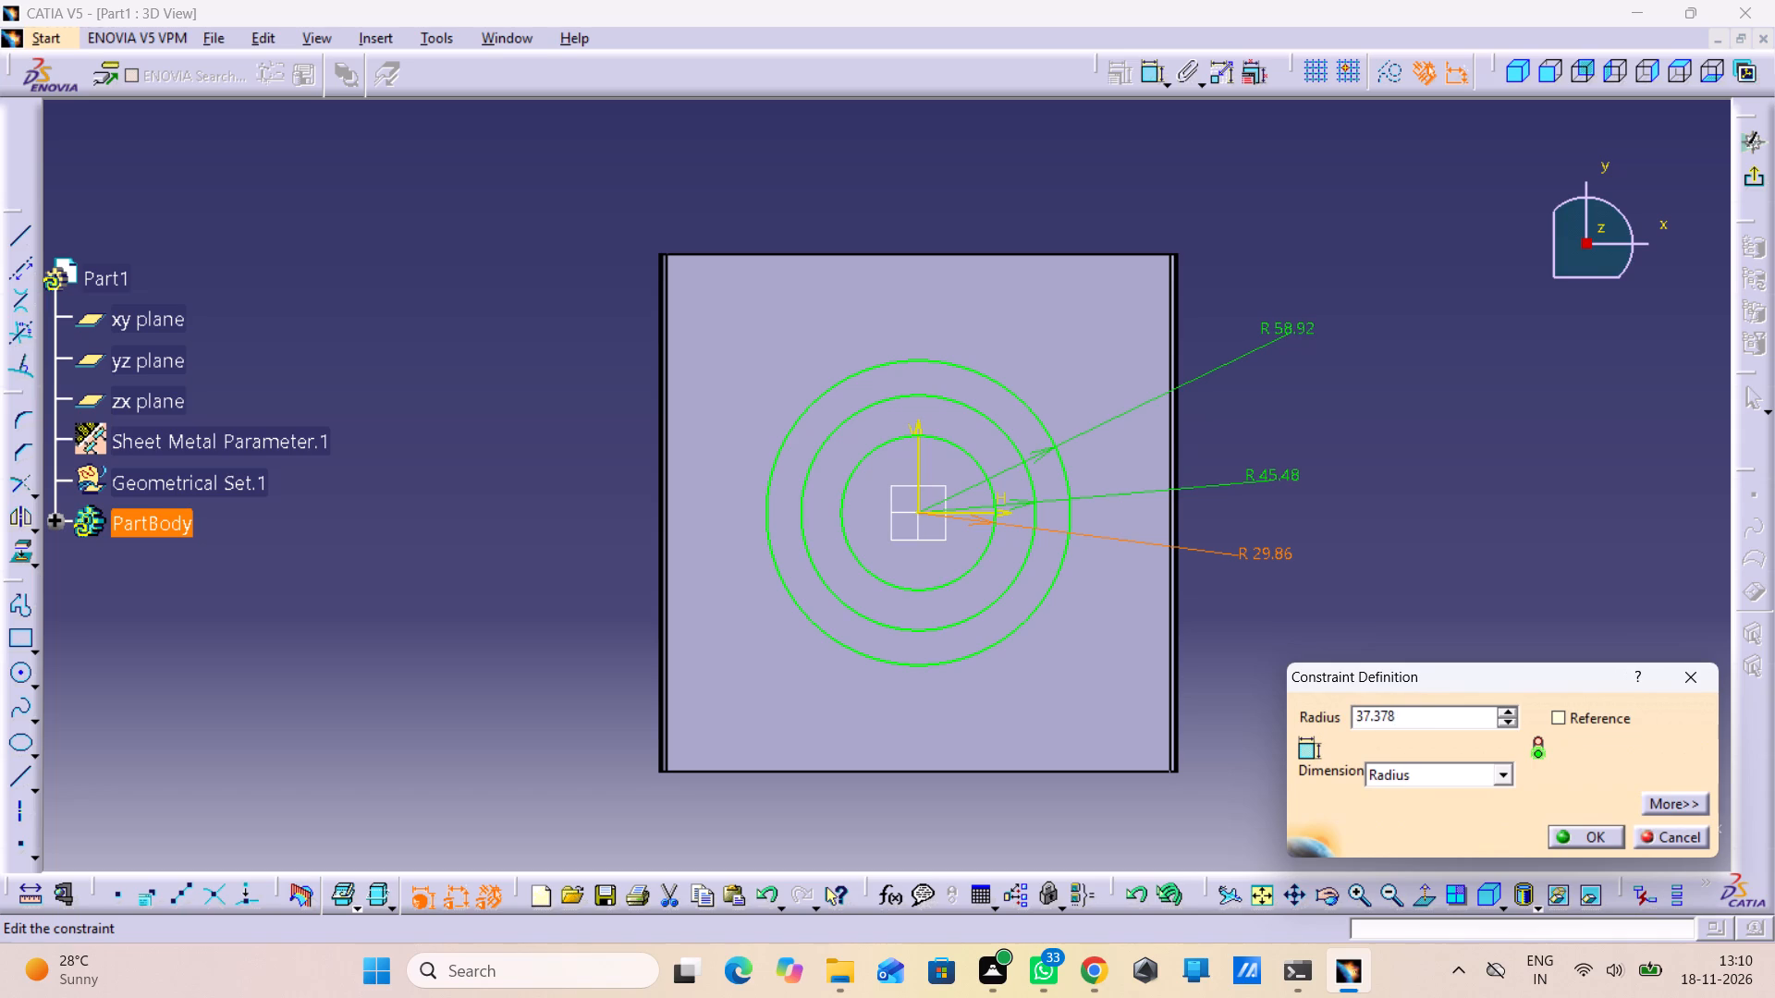
pyautogui.press('BackSpace')
pyautogui.press('BackSpace')
pyautogui.press('8')
pyautogui.press('Return')
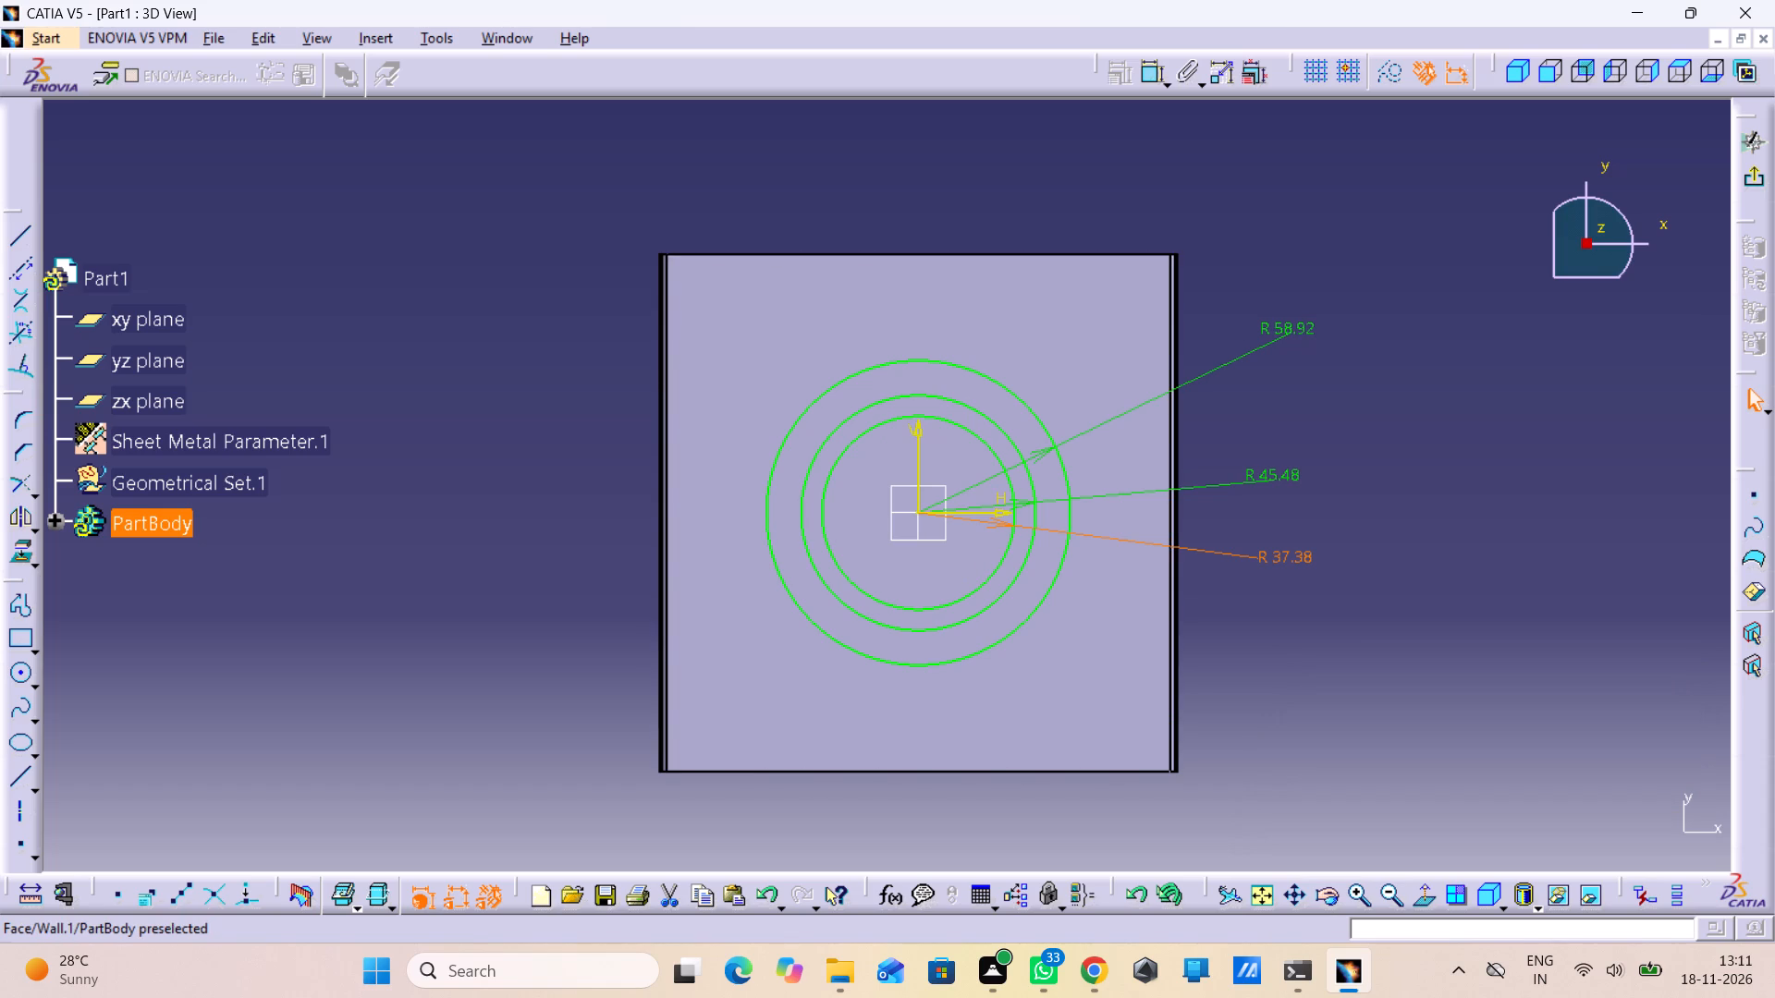
# Sketch a fourth concentric circle centred on the origin, with a radius of about 17.9 mm.
pyautogui.click(18, 686)
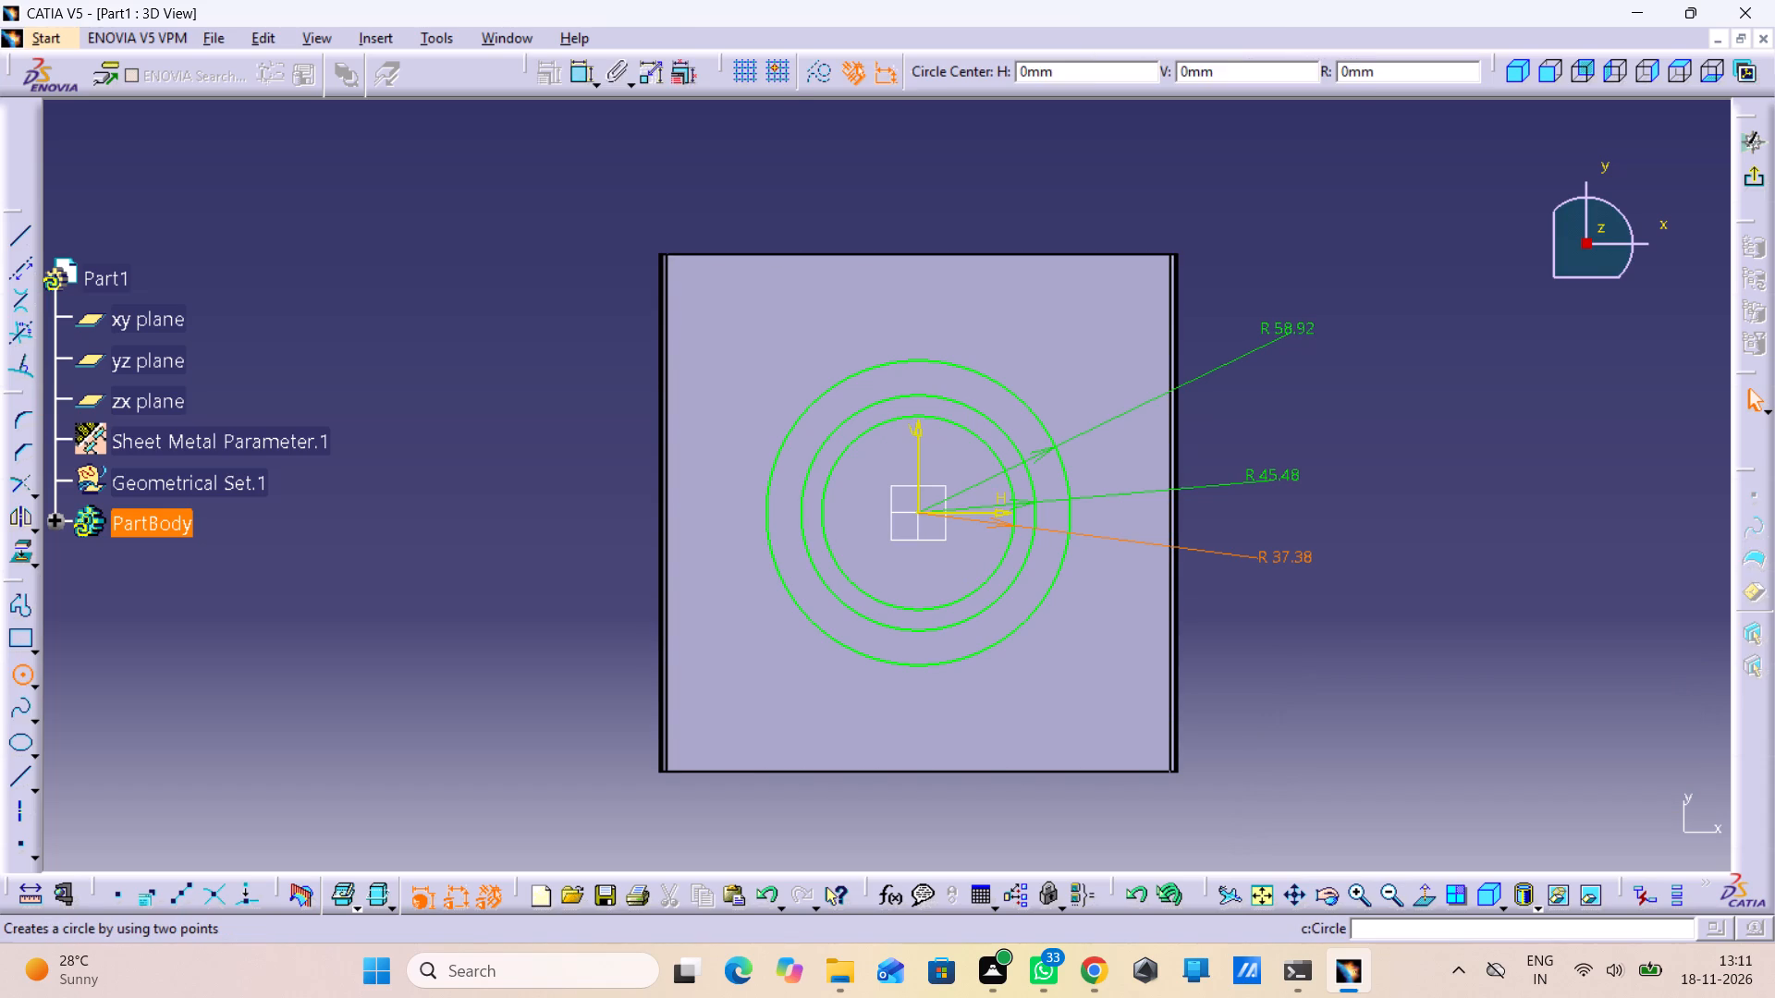
pyautogui.click(915, 509)
pyautogui.click(923, 558)
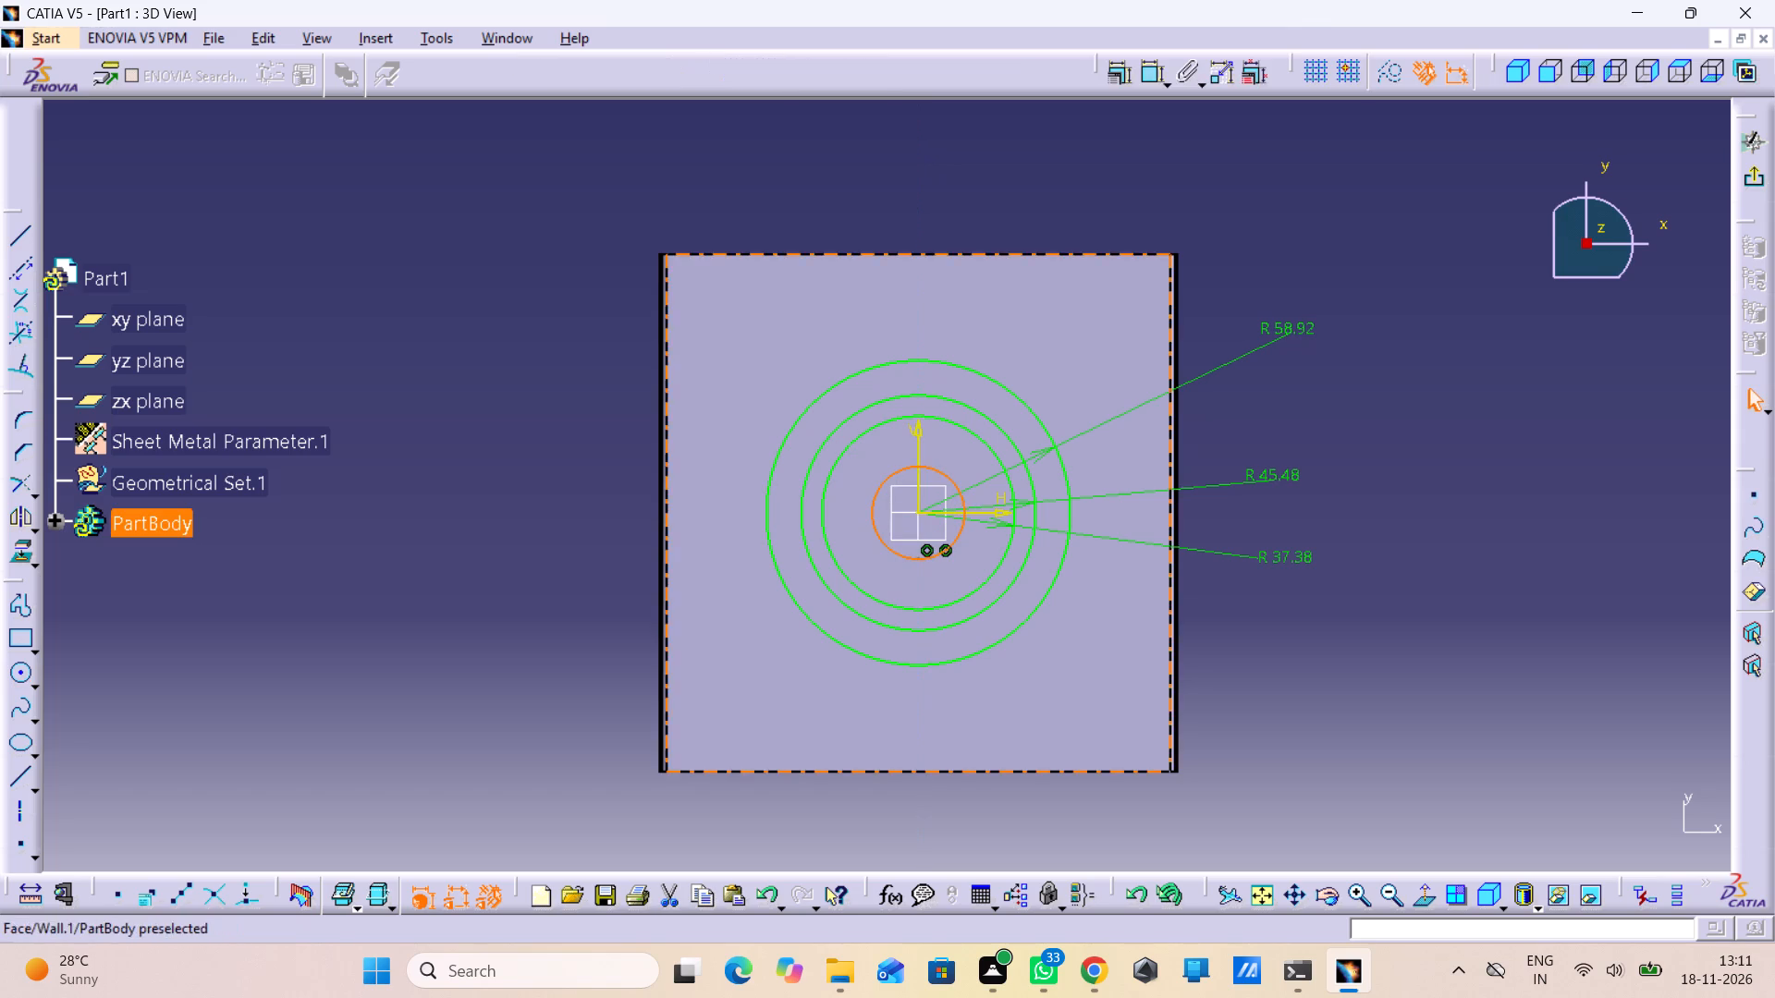
# Dimension the smallest circle's radius and set it to 18.12 mm.
pyautogui.click(1147, 82)
pyautogui.click(1279, 675)
pyautogui.doubleClick(1272, 668)
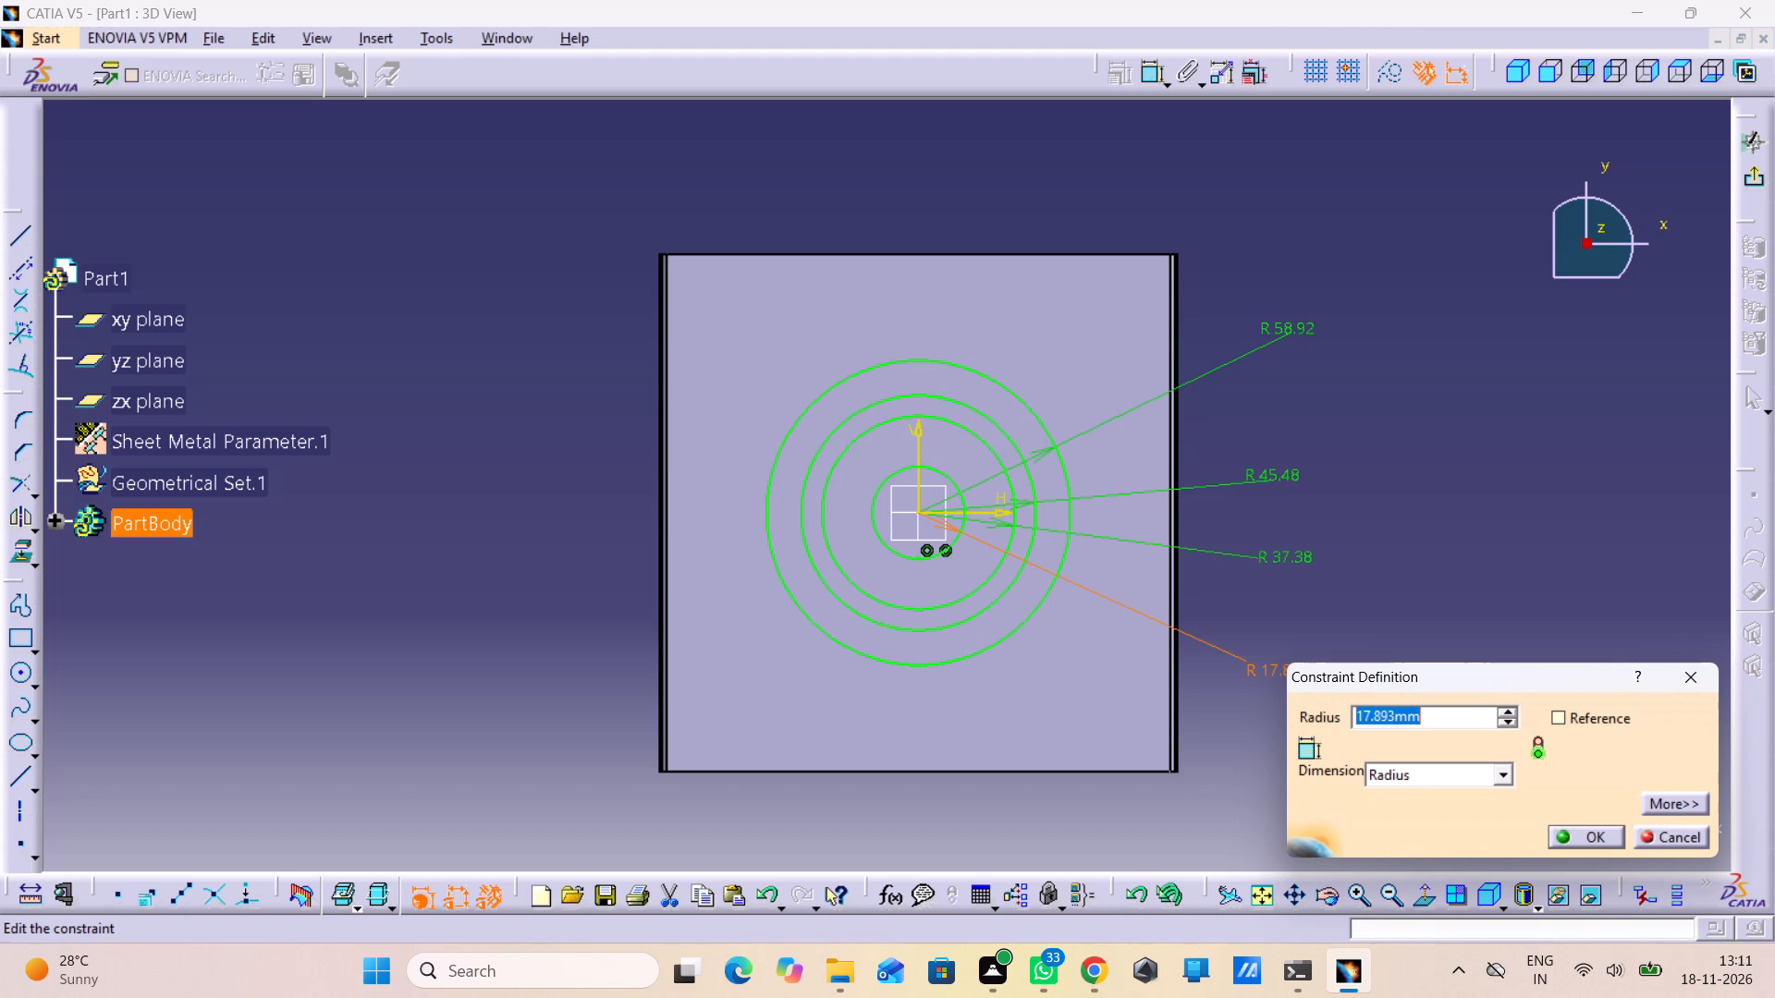
pyautogui.write('18.')
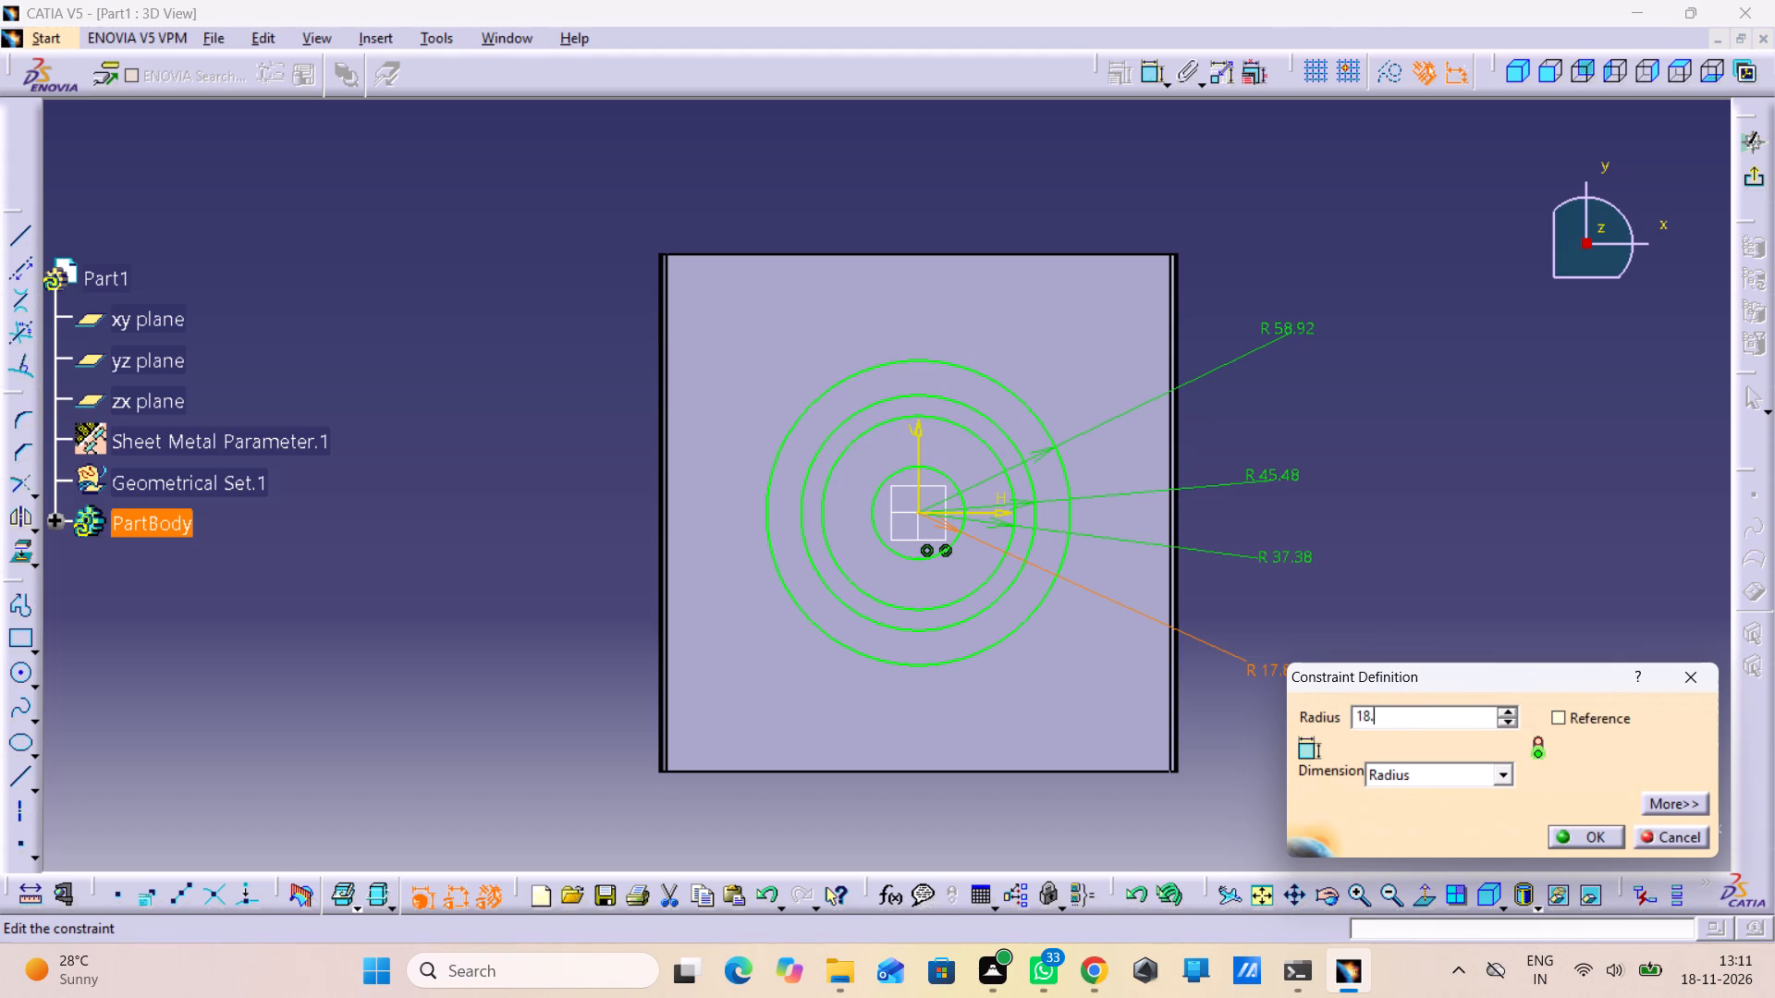
pyautogui.write('12')
pyautogui.press('Return')
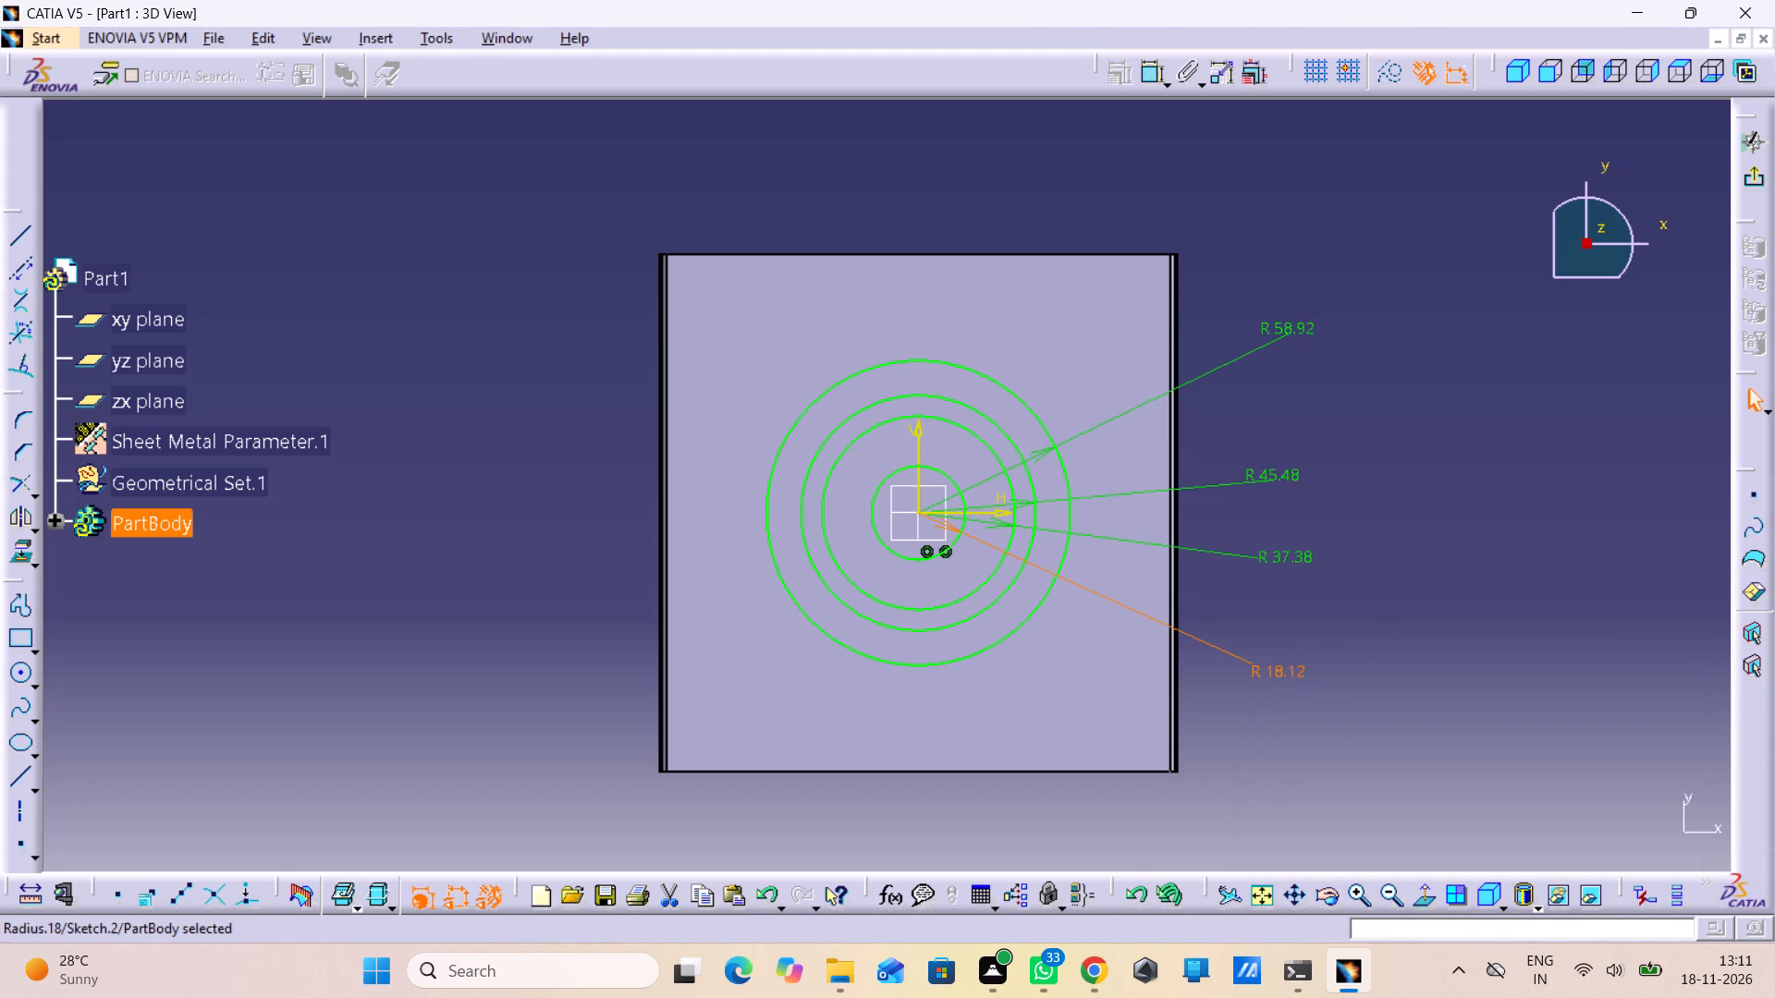
pyautogui.click(1468, 595)
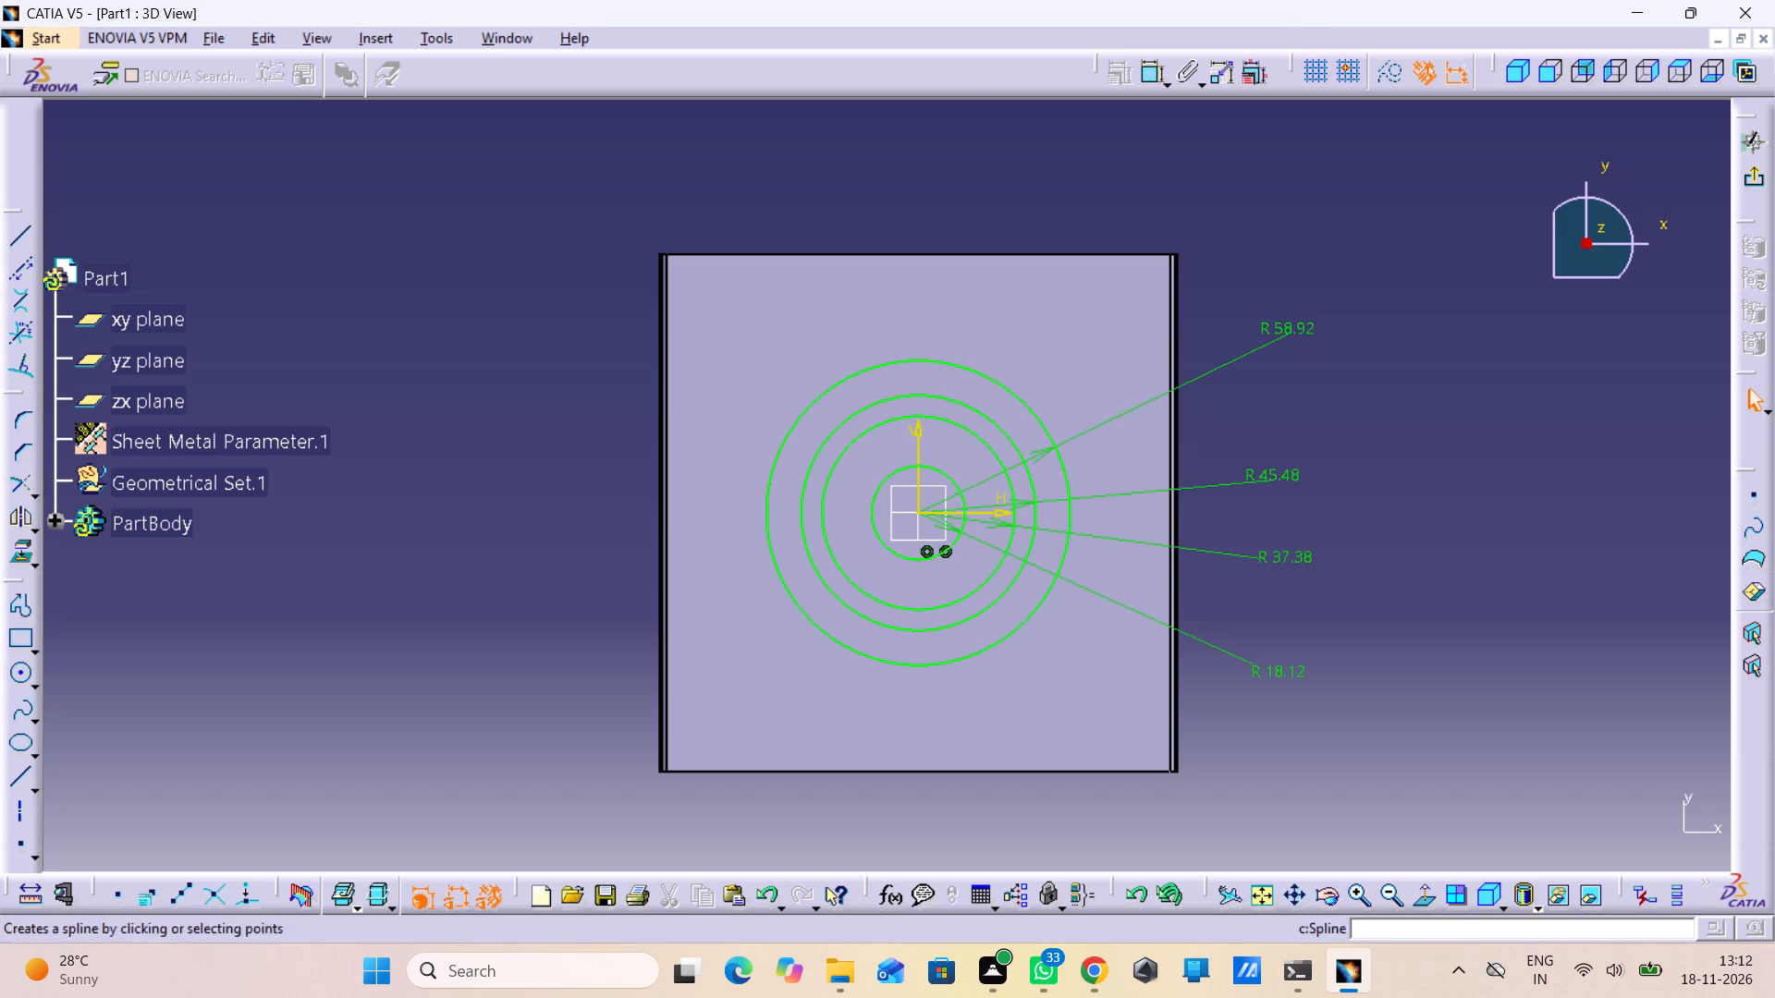
# Sketch two rectangles crossing the outer circles: a vertical one above the origin and a horizontal one to its right.
pyautogui.doubleClick(14, 636)
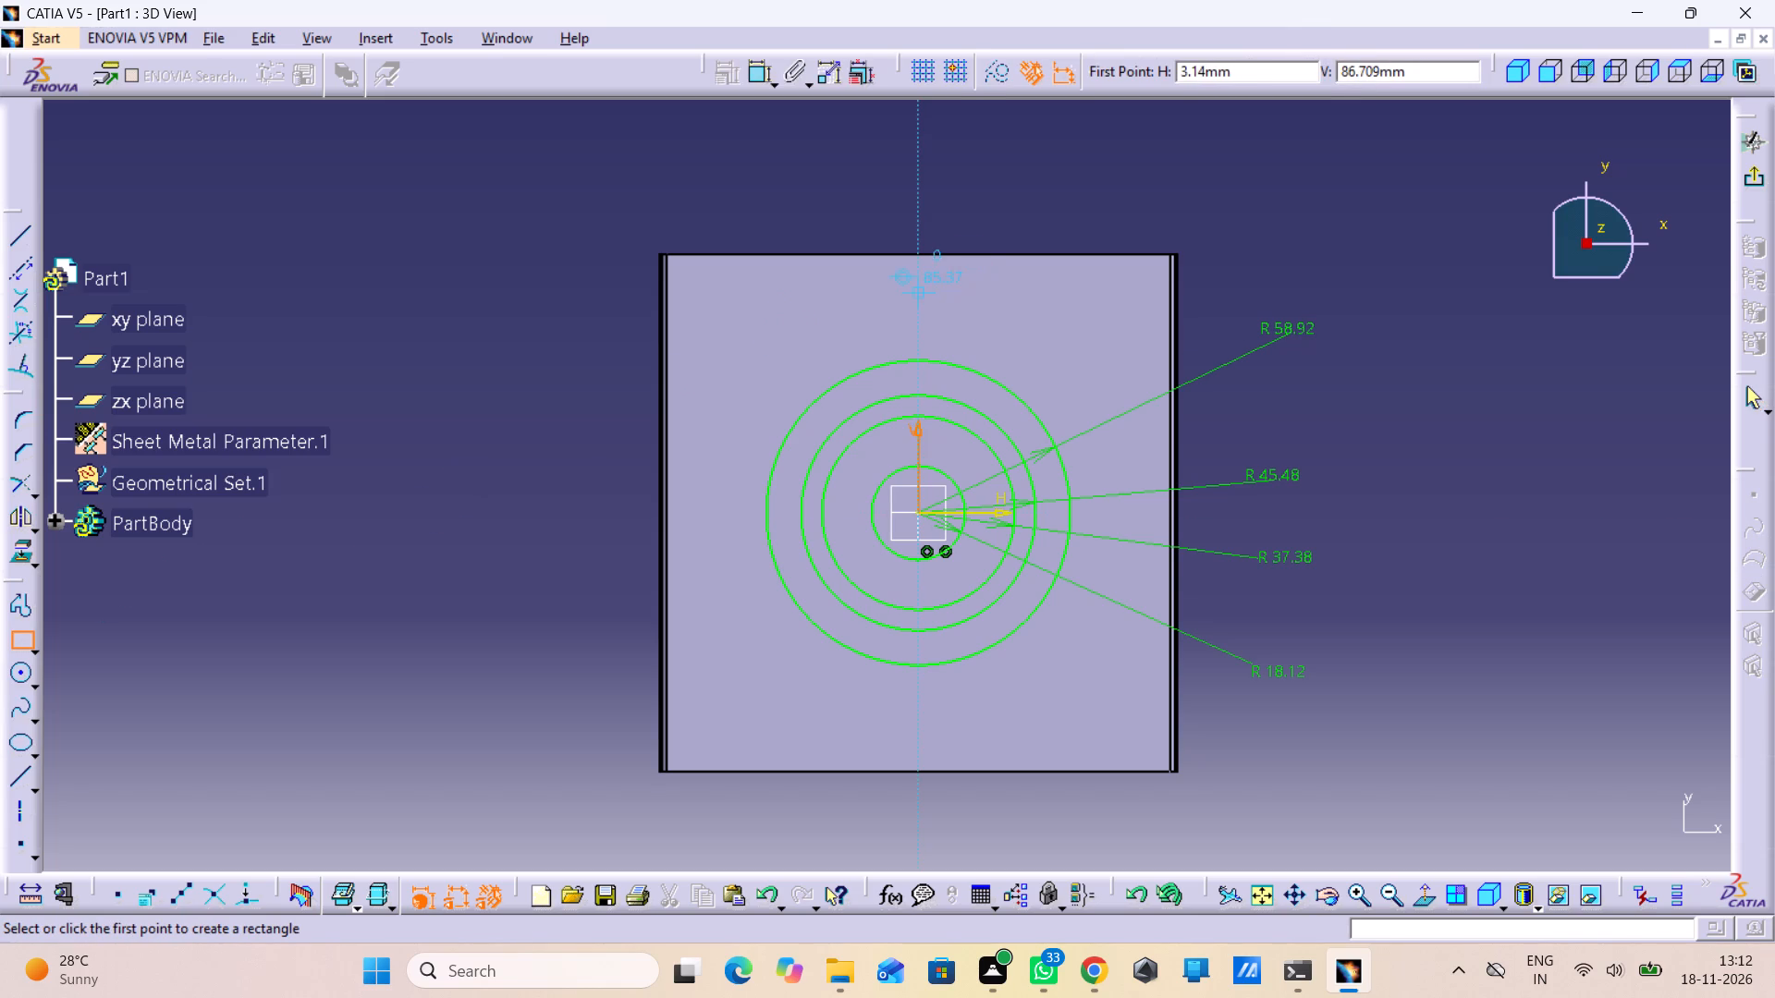
pyautogui.click(886, 326)
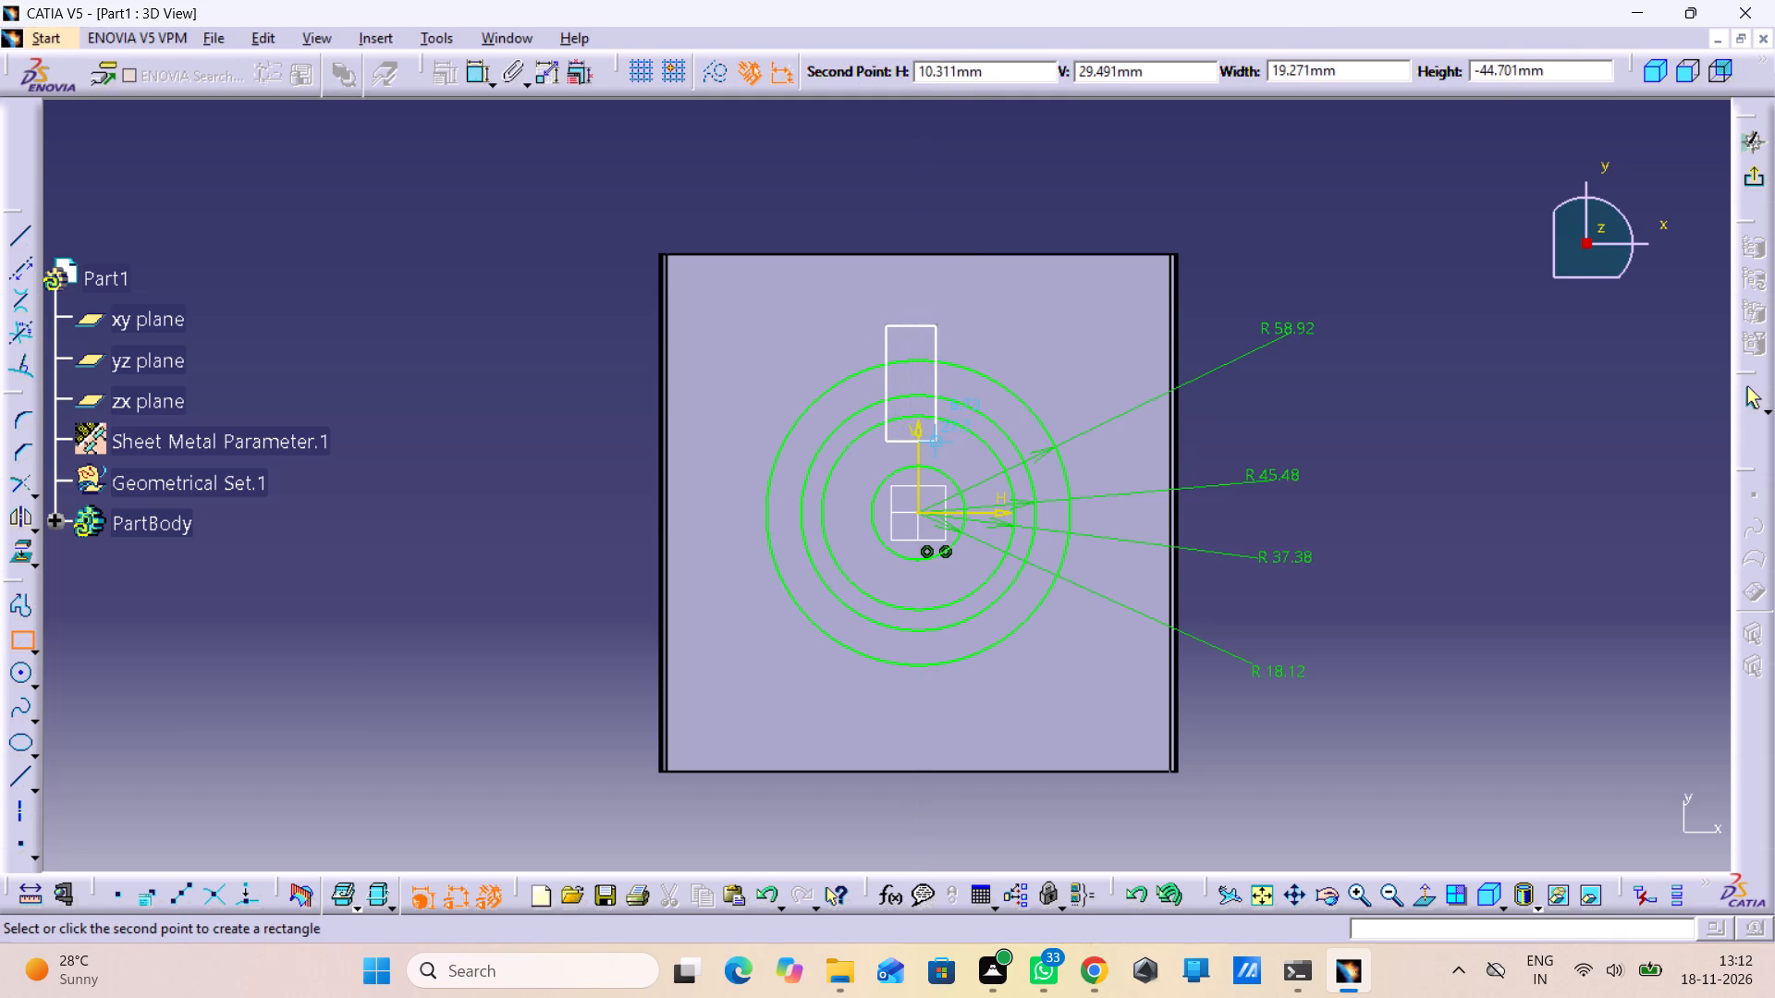
pyautogui.click(946, 435)
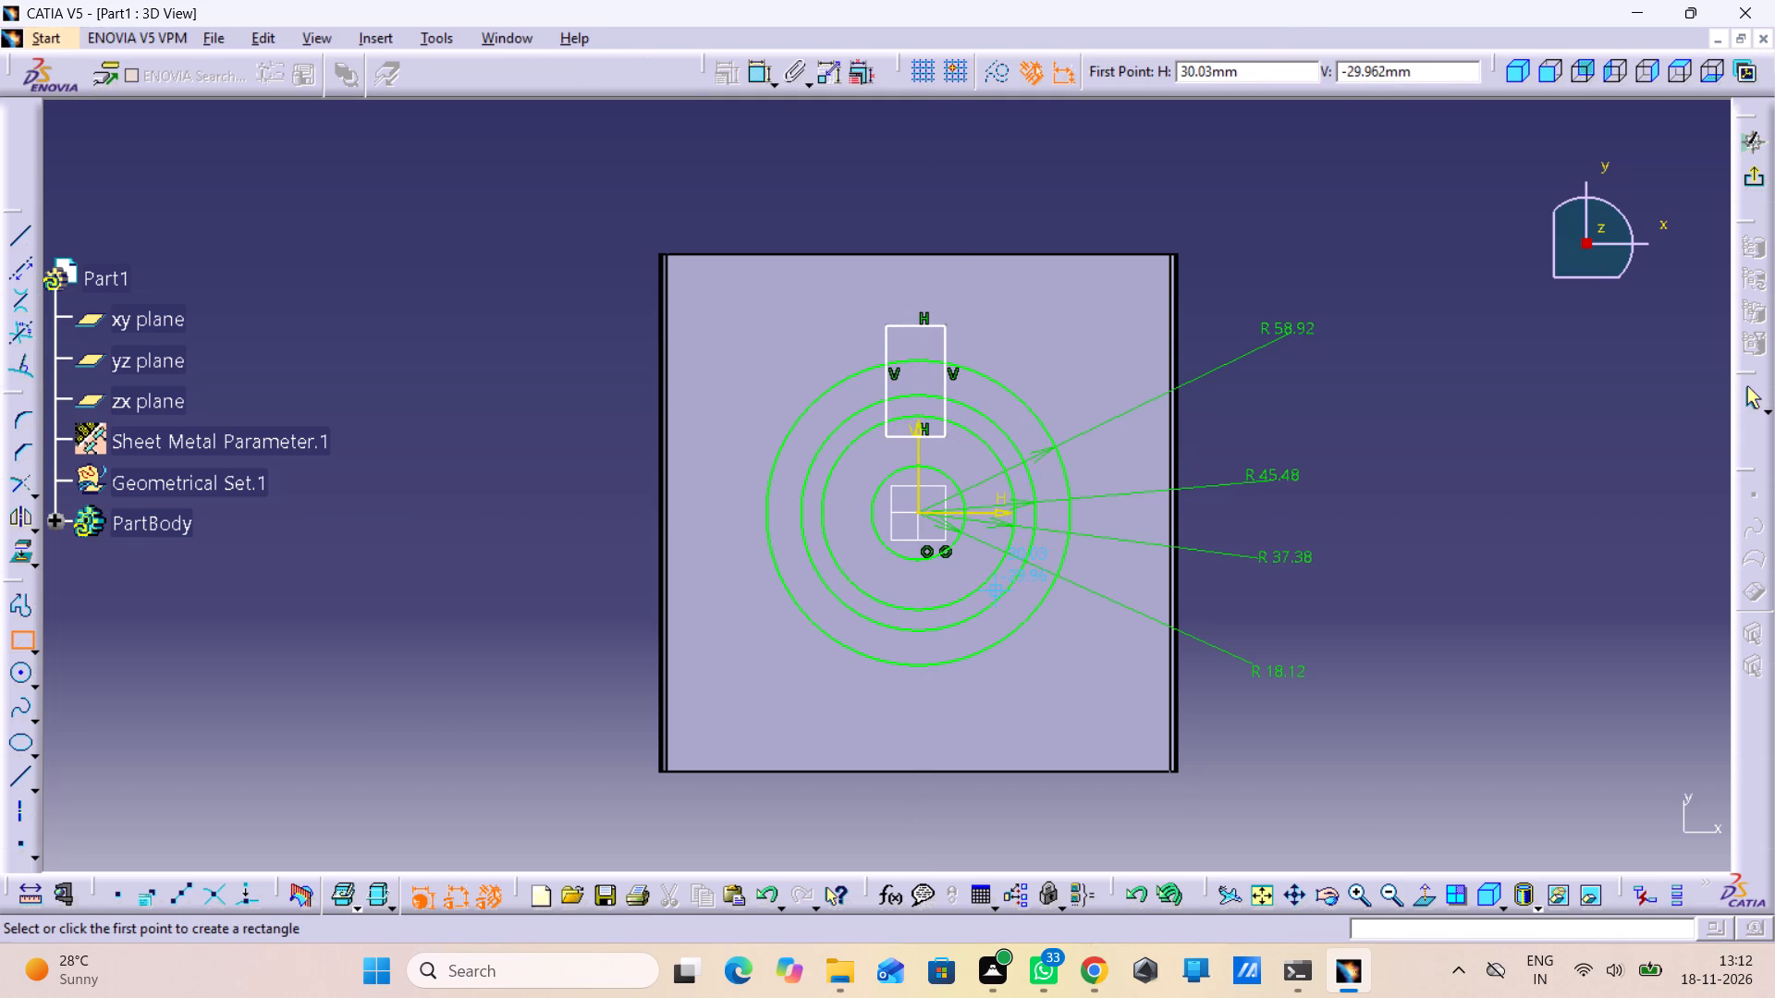
pyautogui.click(981, 491)
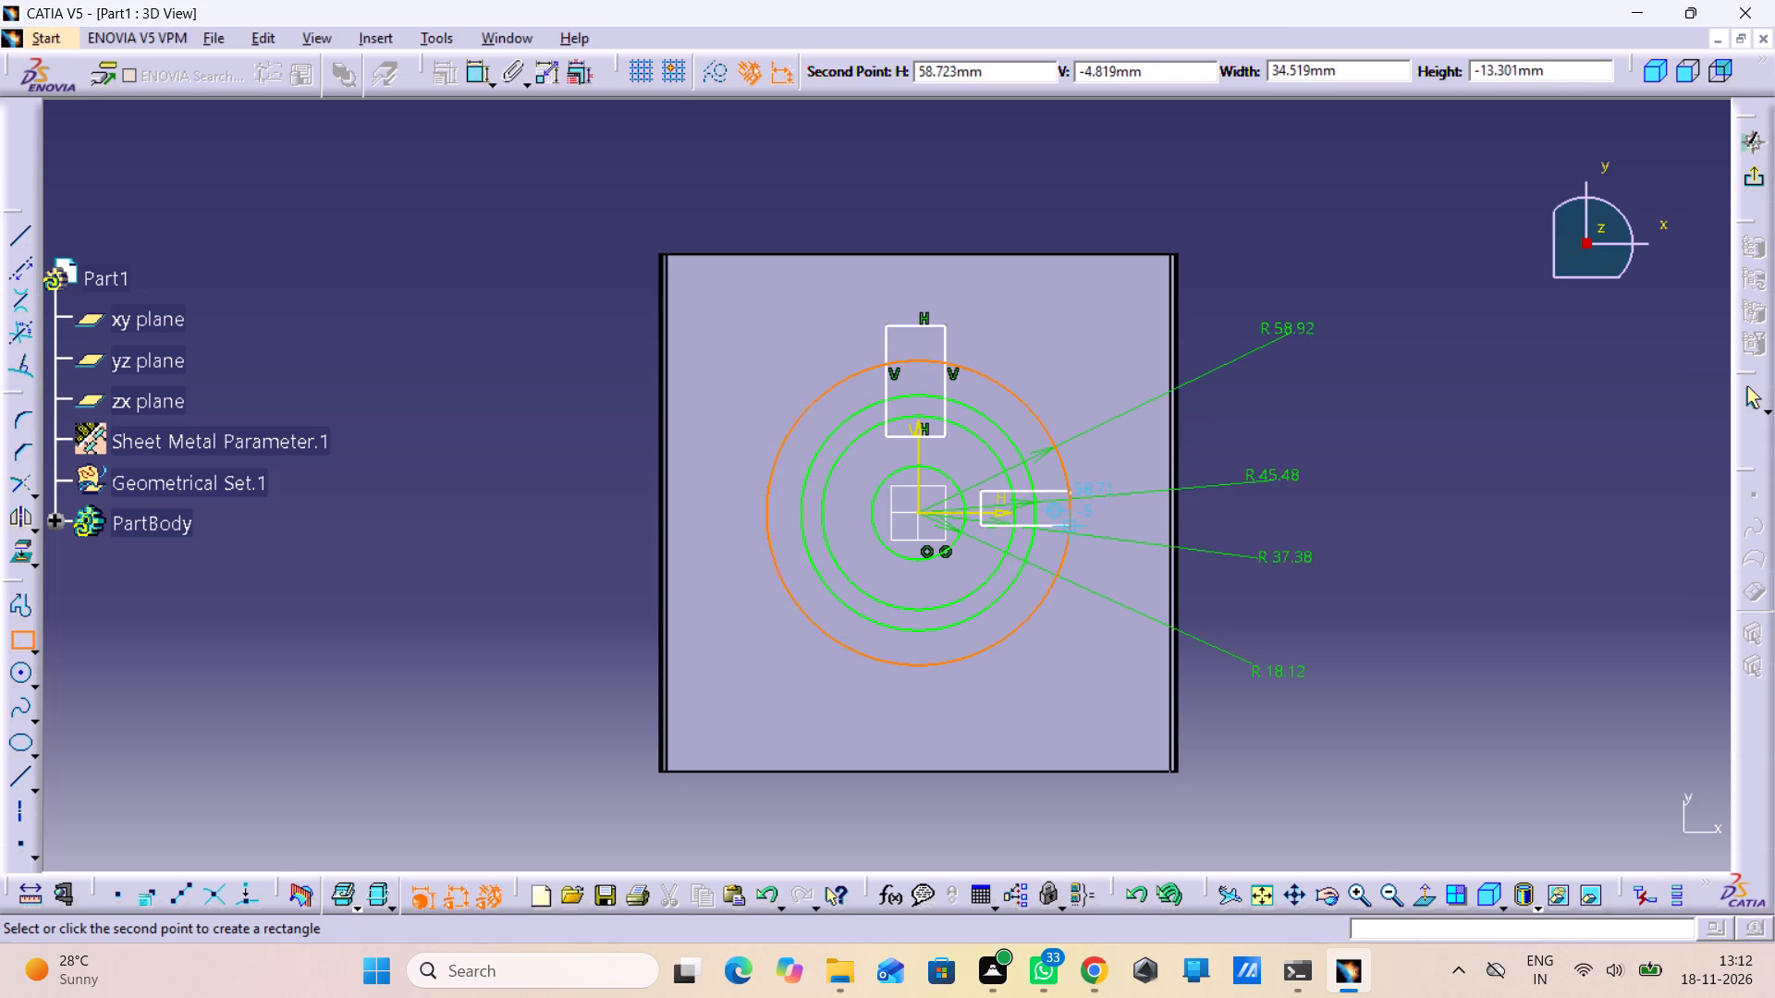
pyautogui.click(1086, 525)
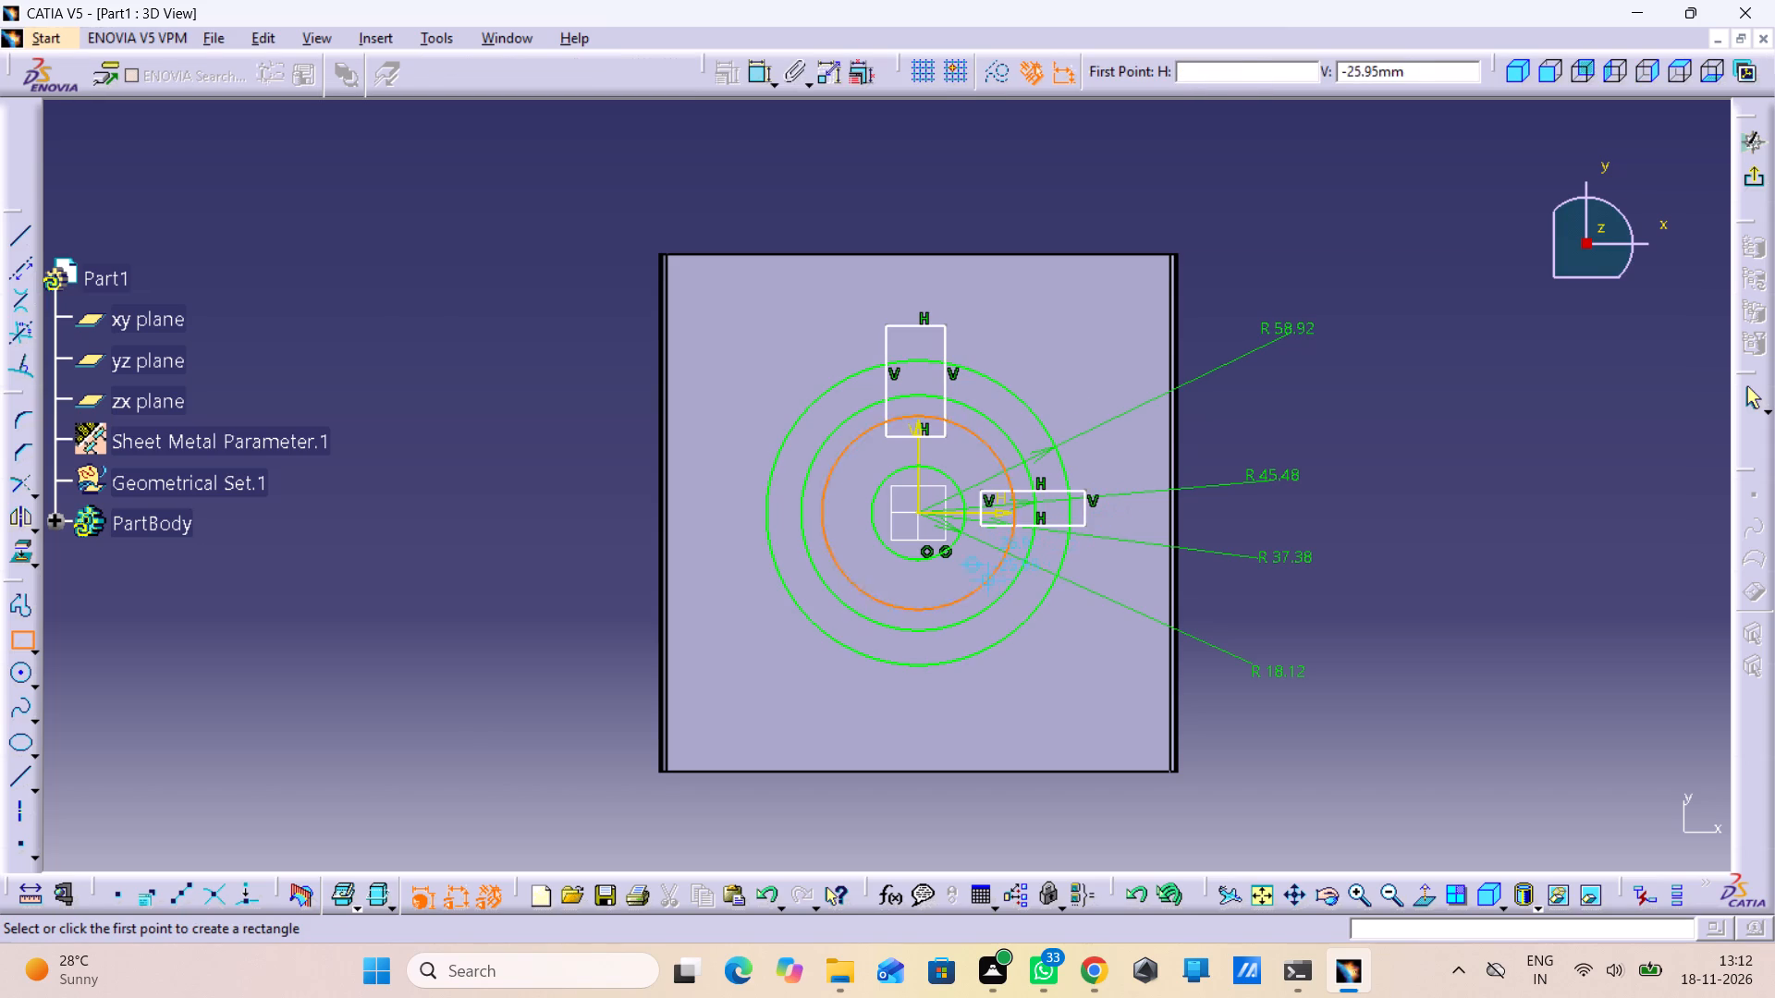
# Sketch a narrow vertical rectangle below the origin and a horizontal one of about 61 by 7 mm to its left, across the circles.
pyautogui.click(905, 545)
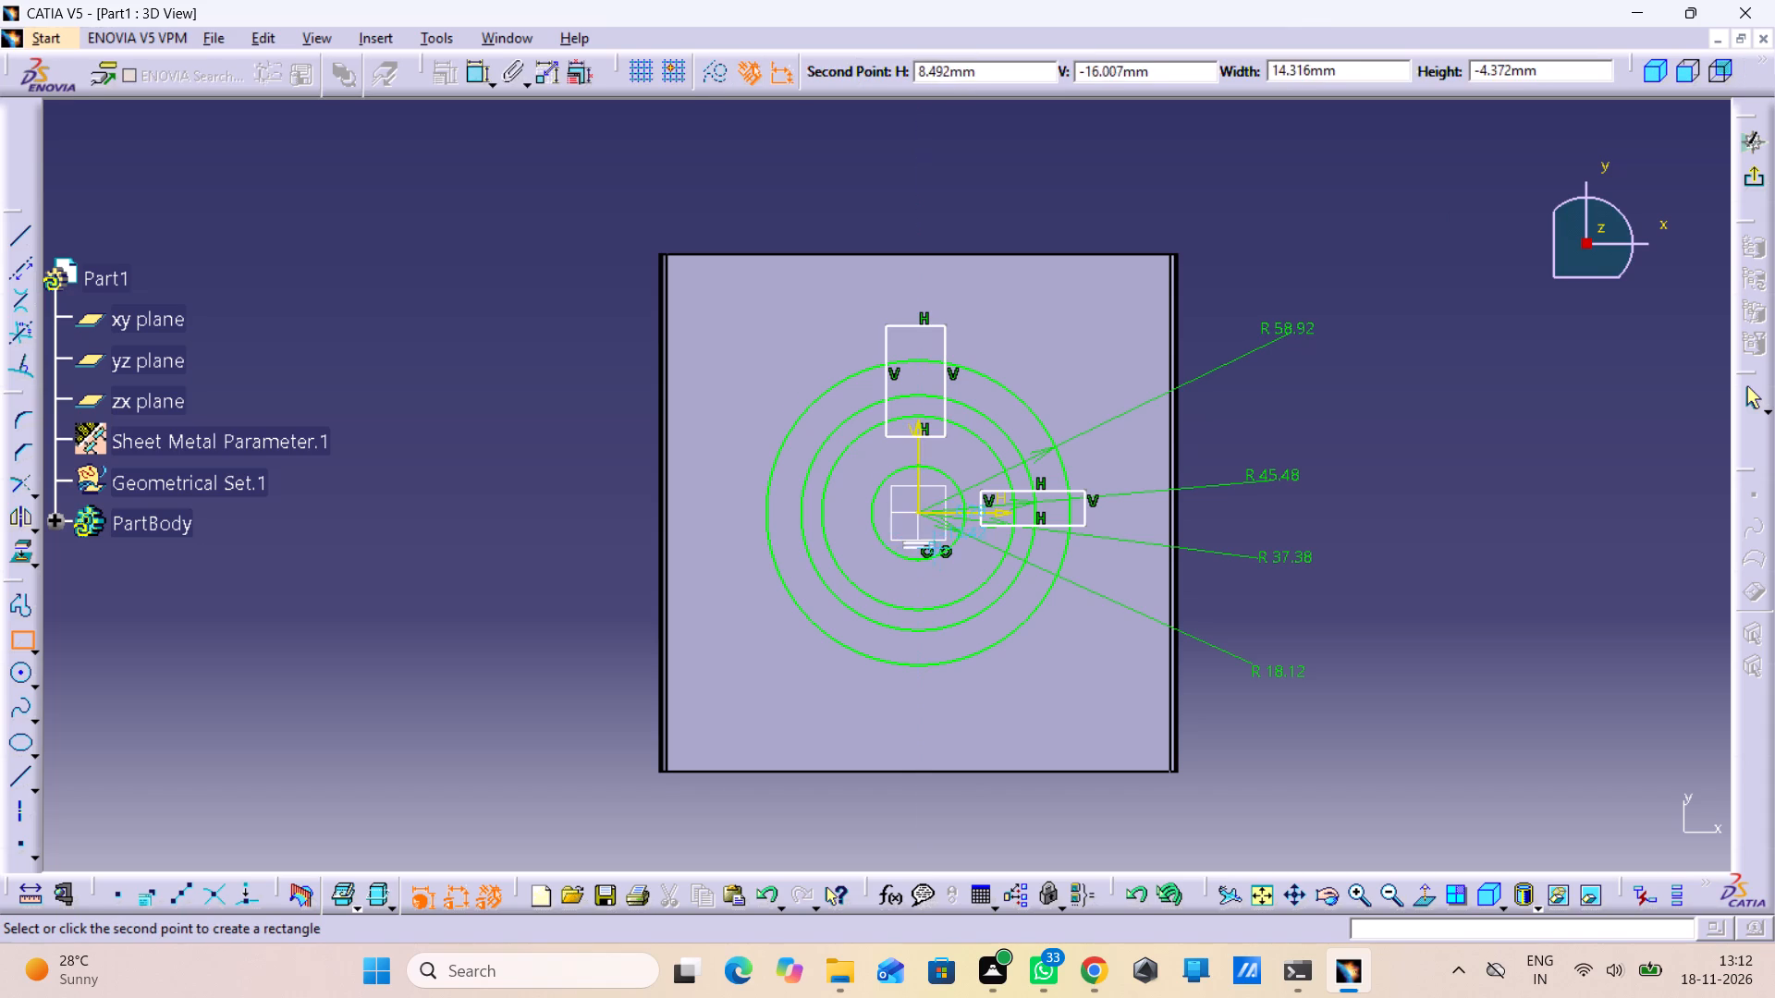
pyautogui.click(932, 682)
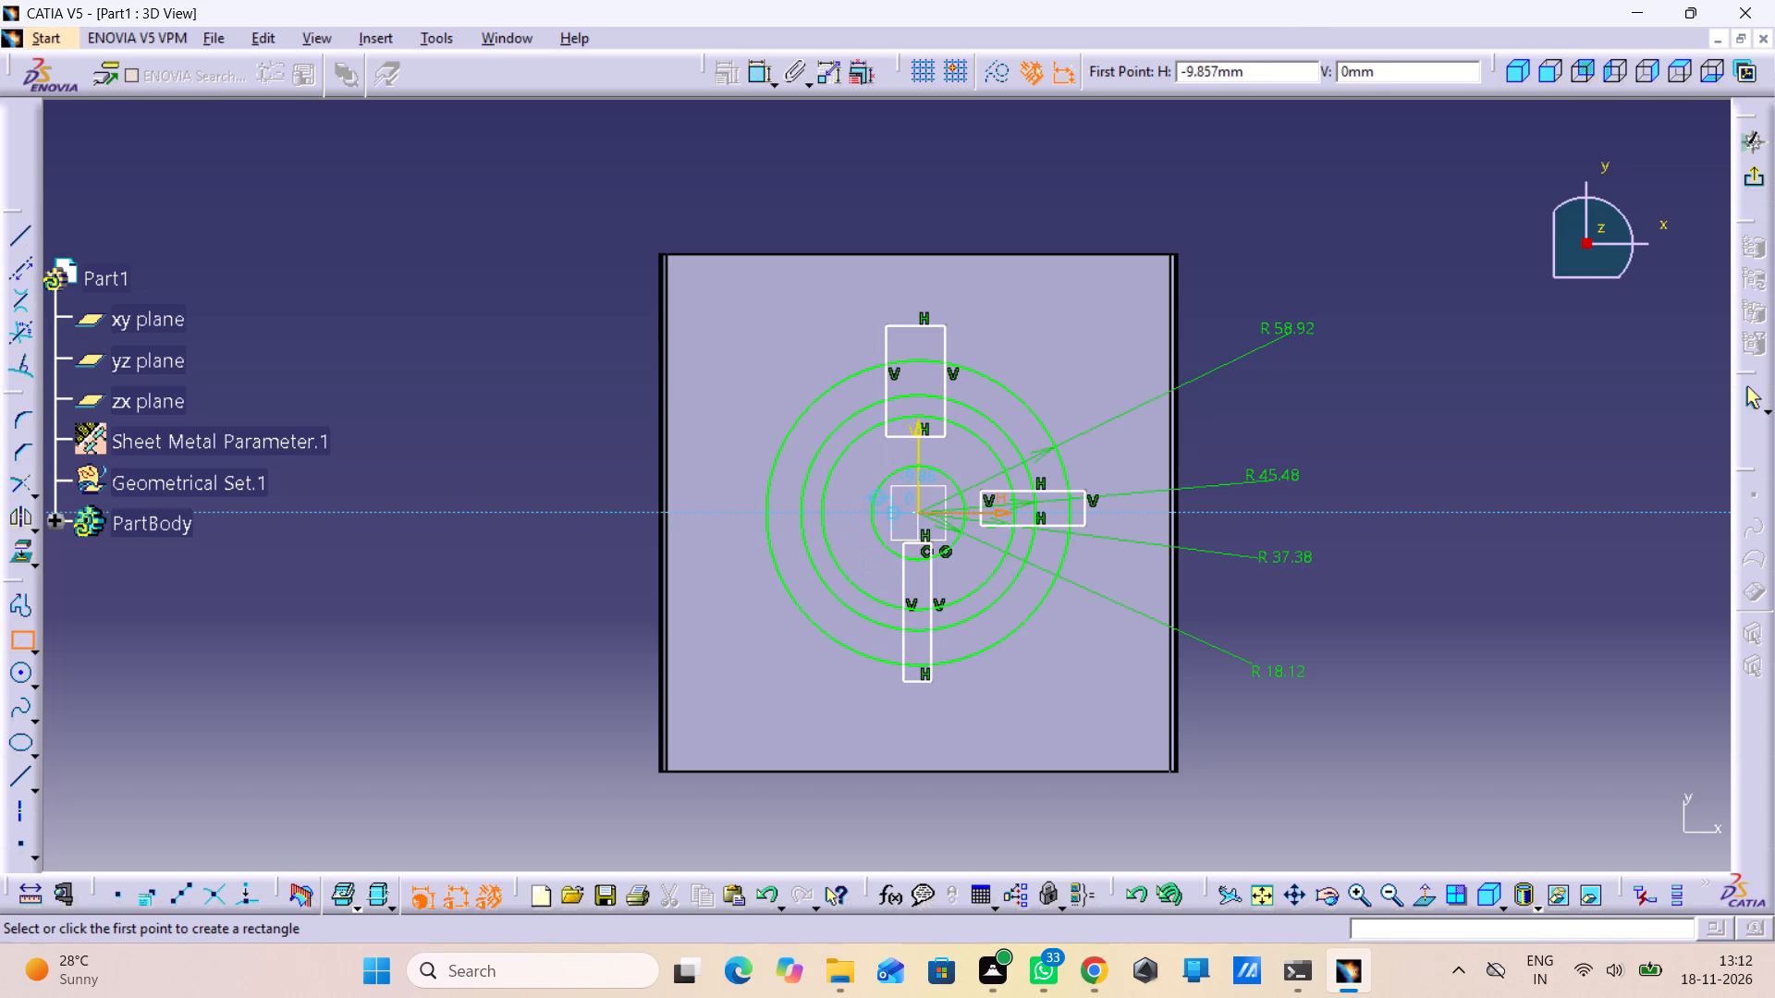
pyautogui.click(898, 498)
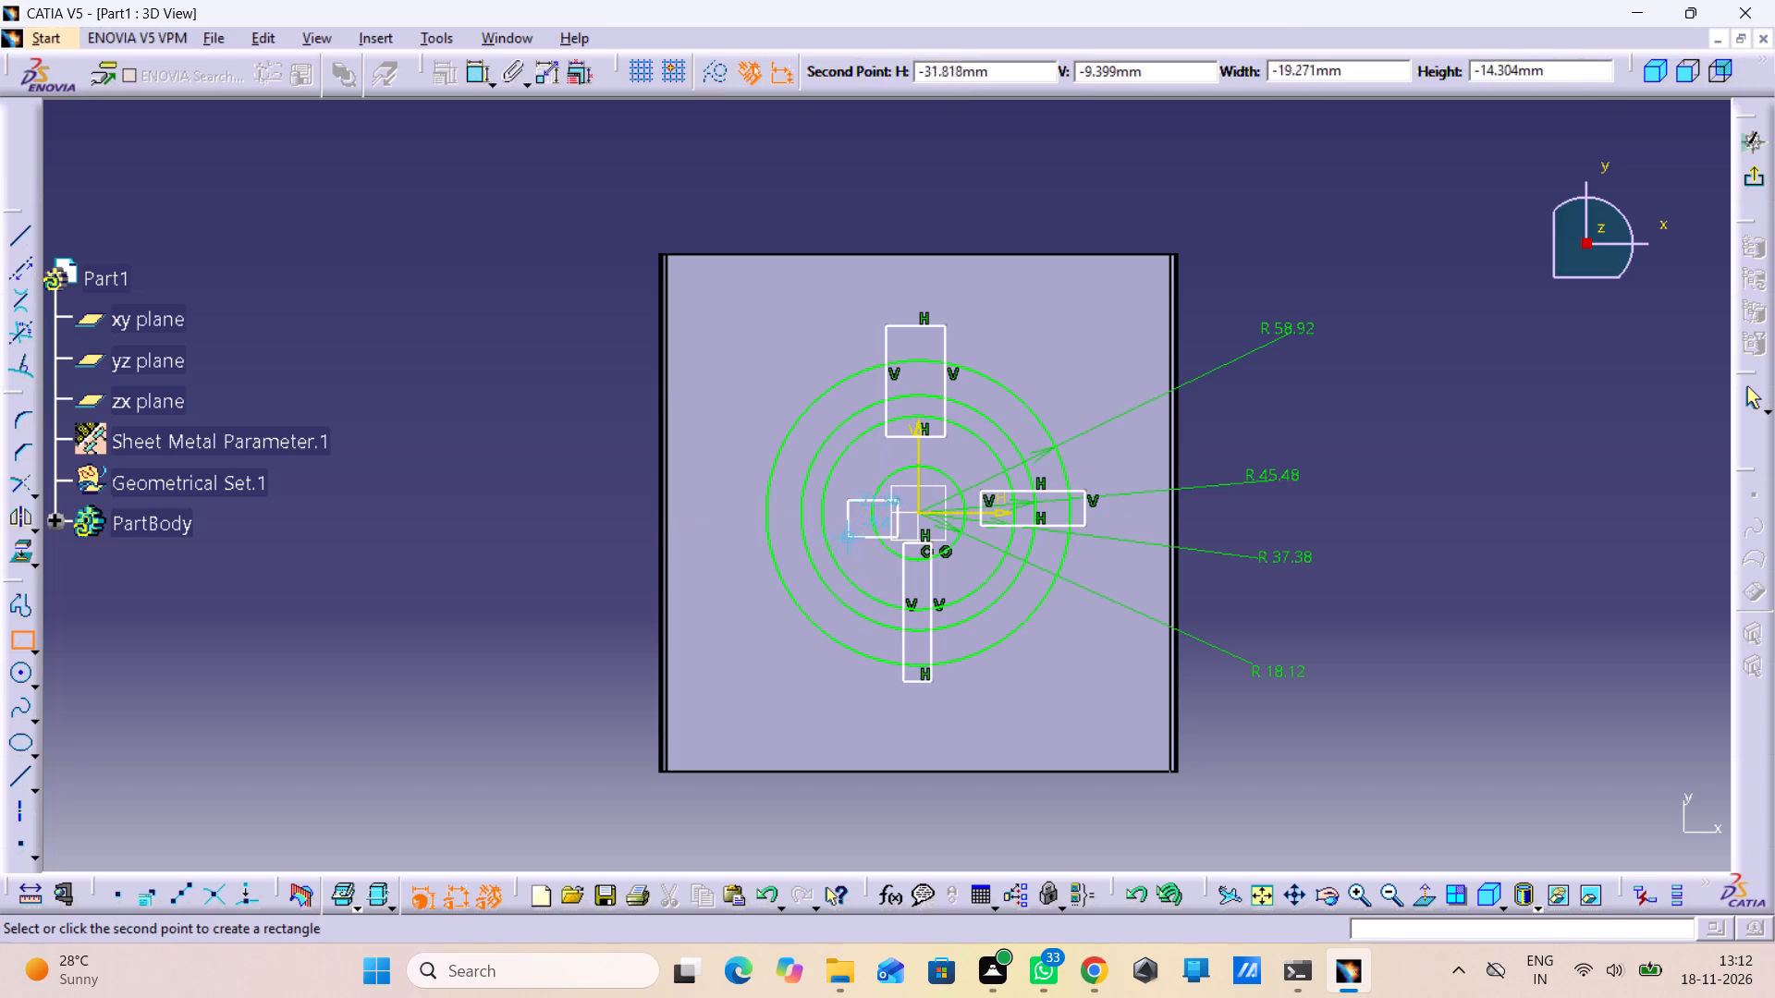
pyautogui.moveTo(731, 514); pyautogui.dragTo(713, 425, button='middle')
pyautogui.rightClick(731, 514)
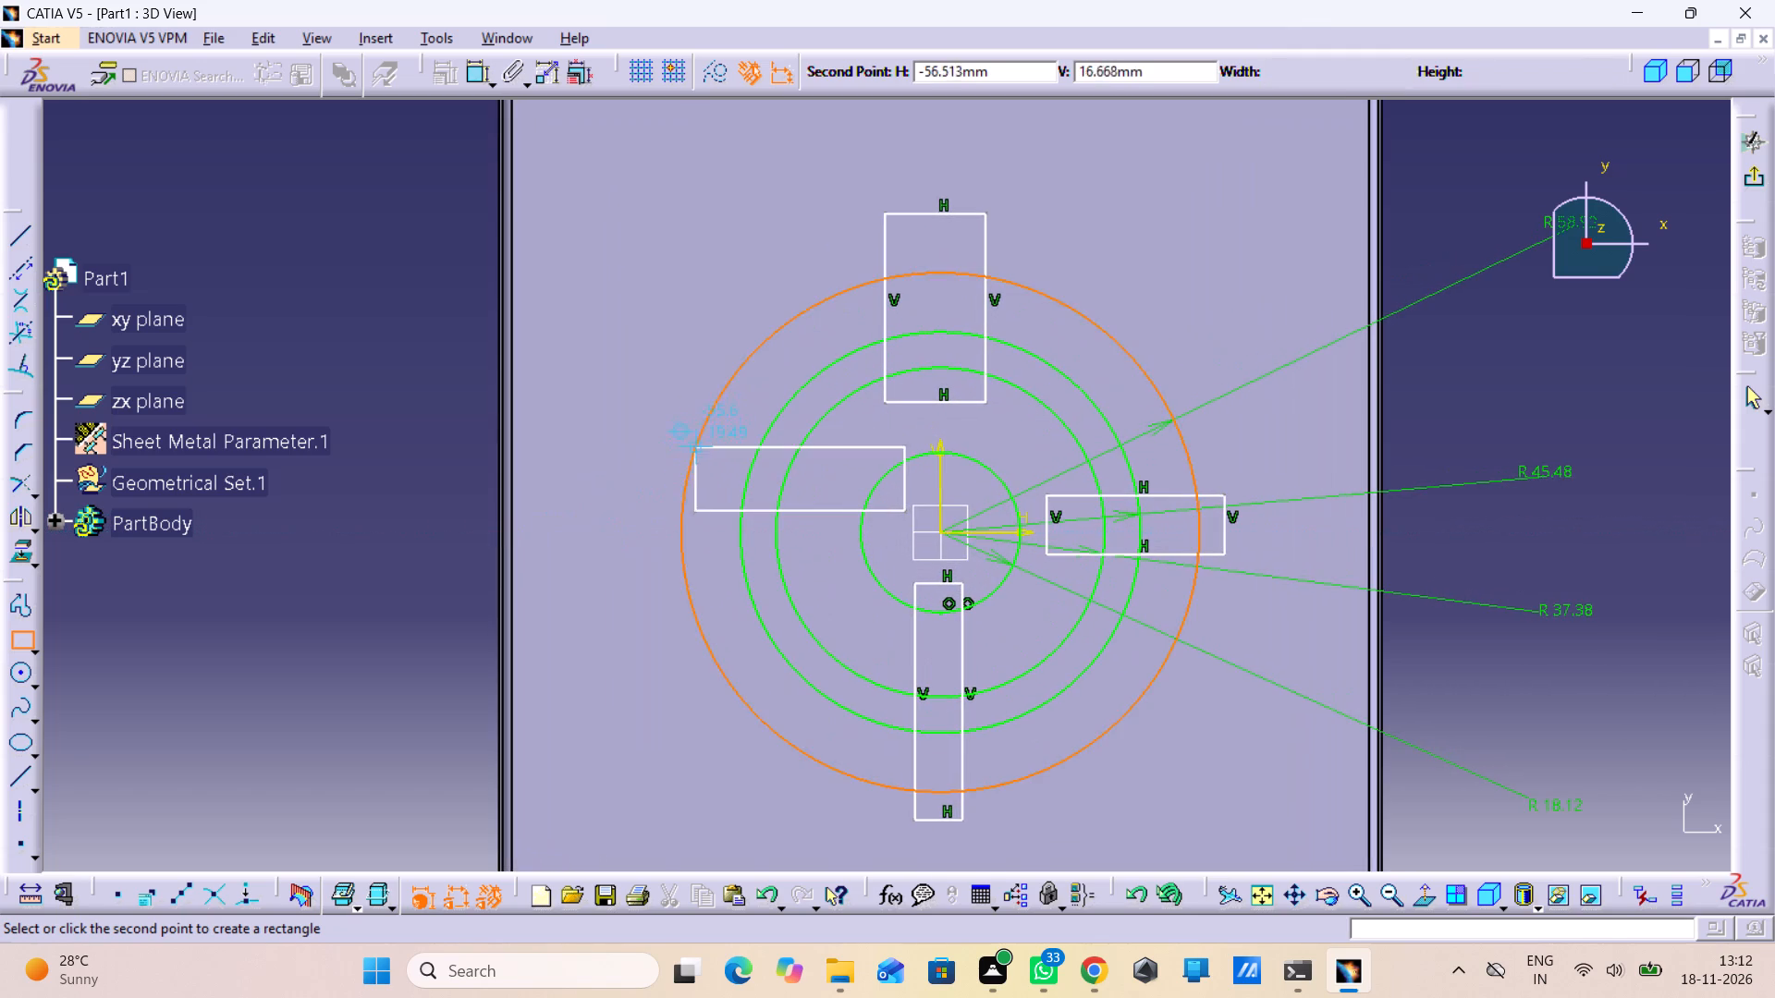
pyautogui.click(635, 542)
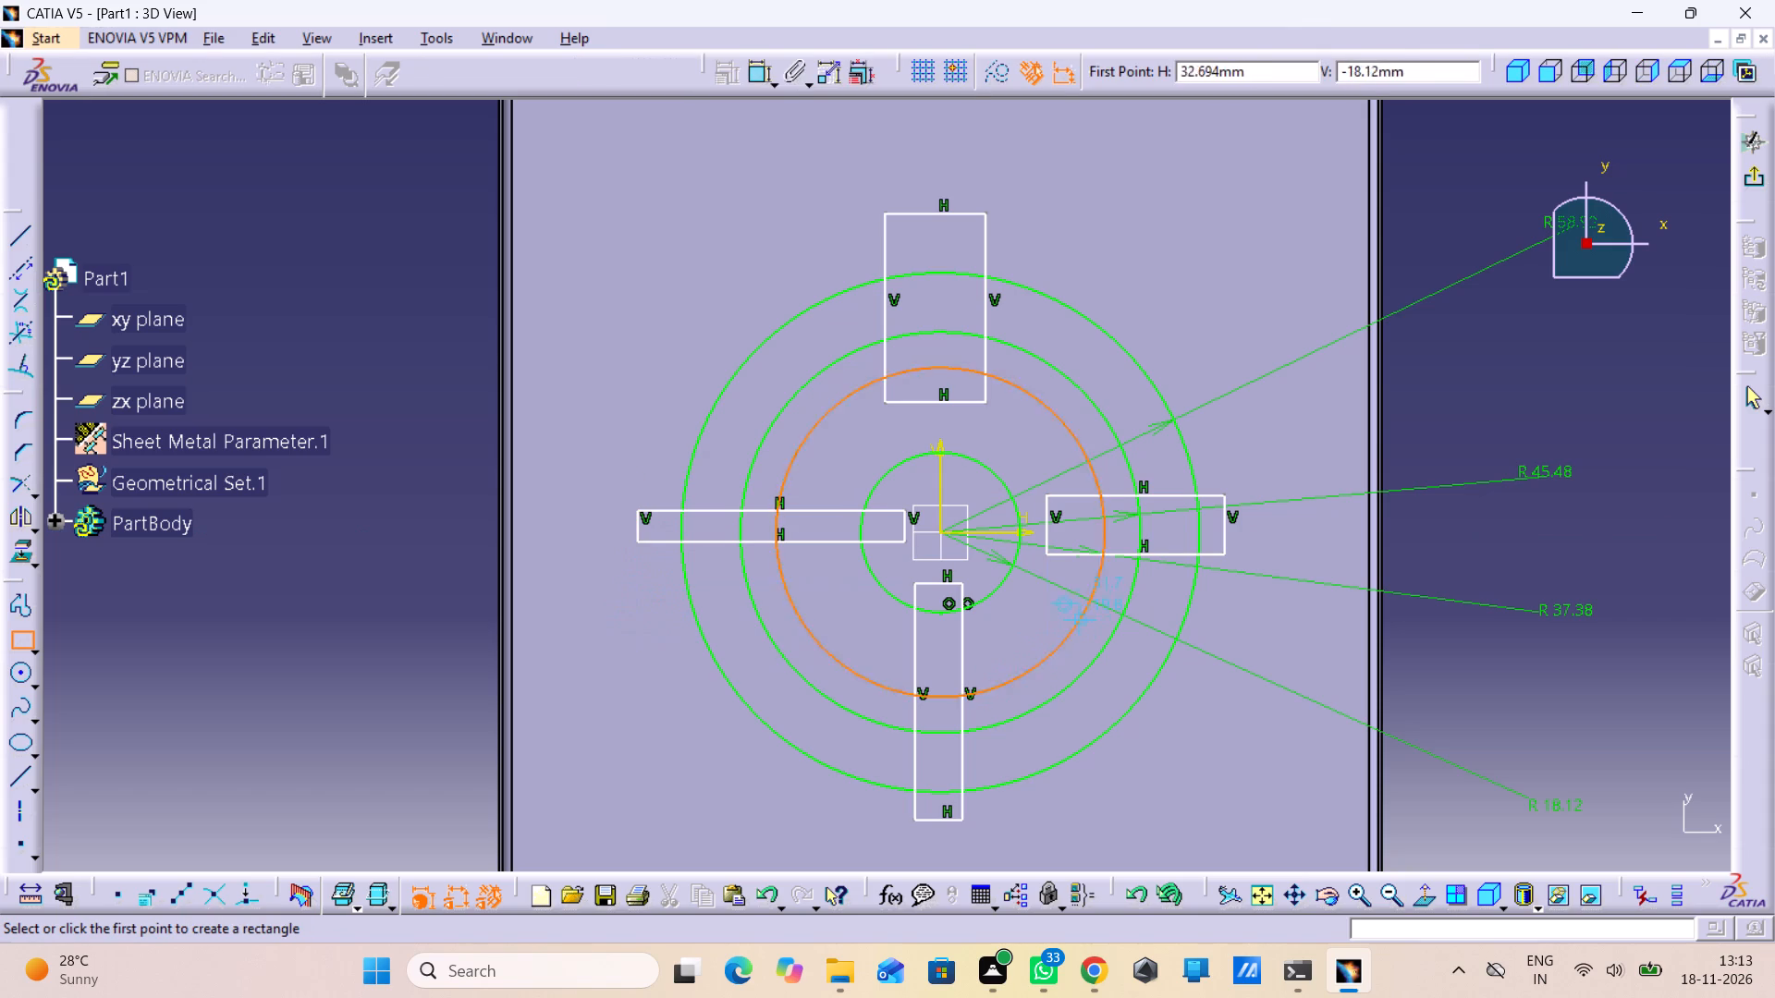
pyautogui.click(18, 624)
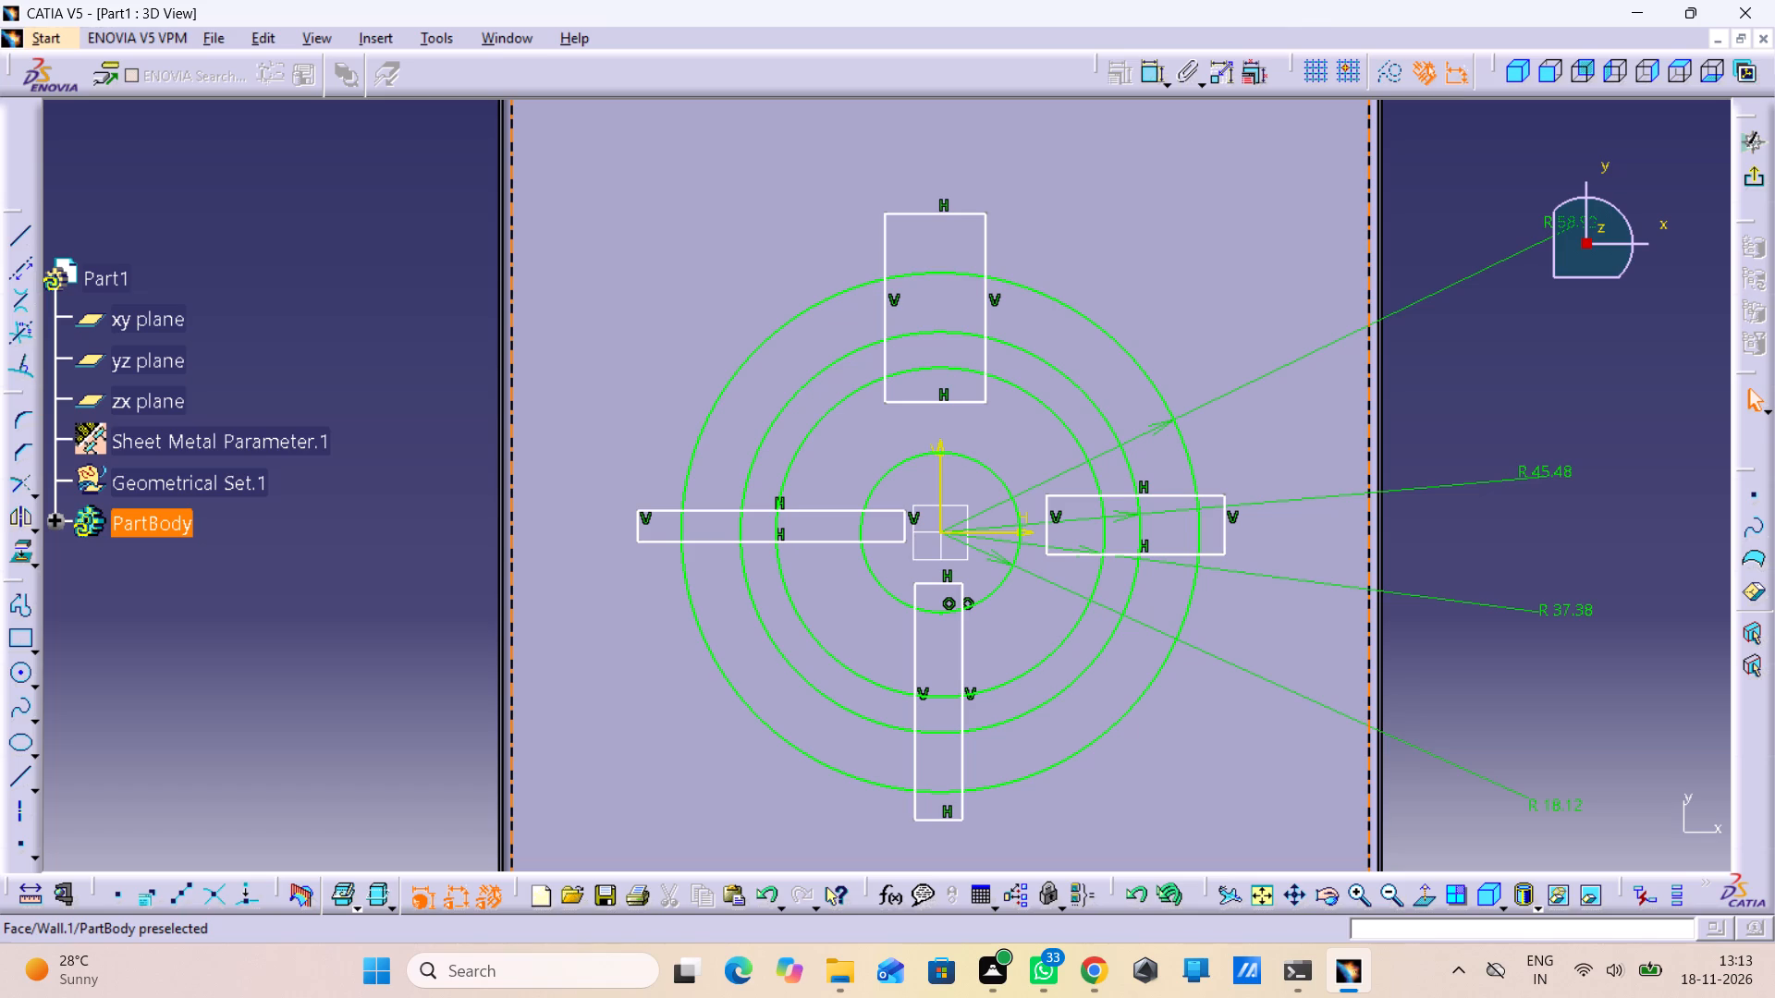
# Constrain the two vertical sides of the rectangle above the origin to be symmetric about the sketch's vertical axis.
pyautogui.scroll(1, 958, 426)
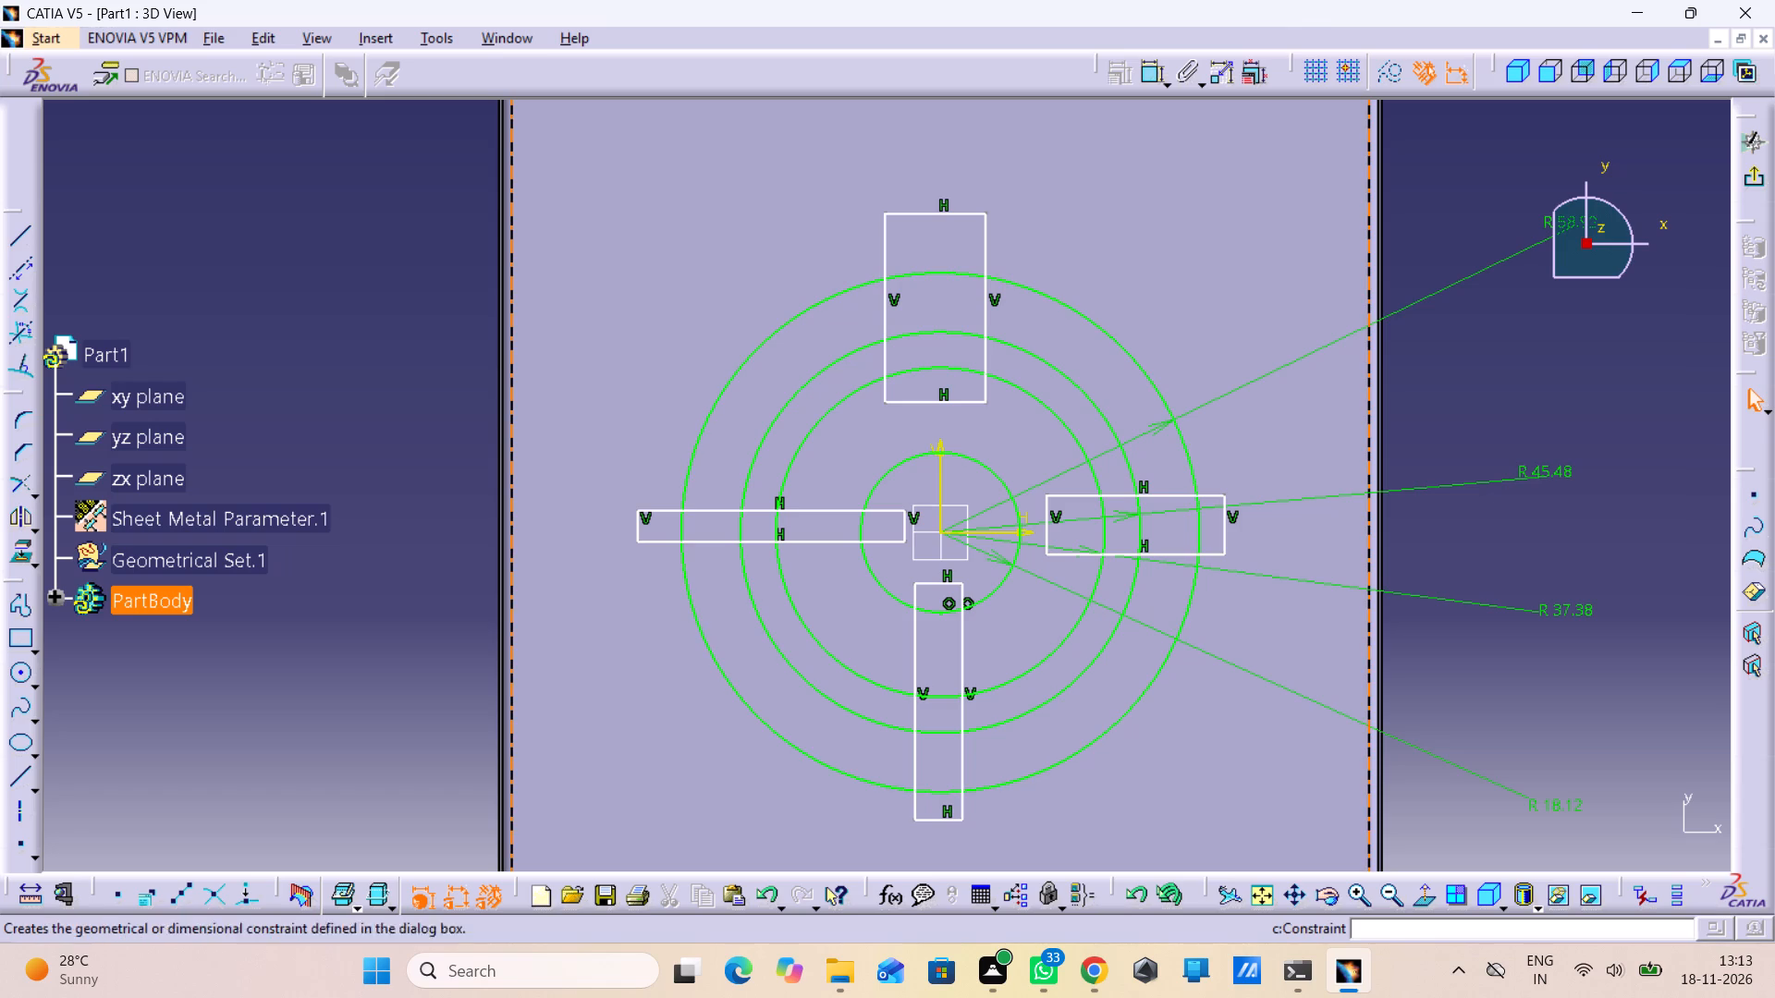
pyautogui.click(1145, 77)
pyautogui.click(1155, 78)
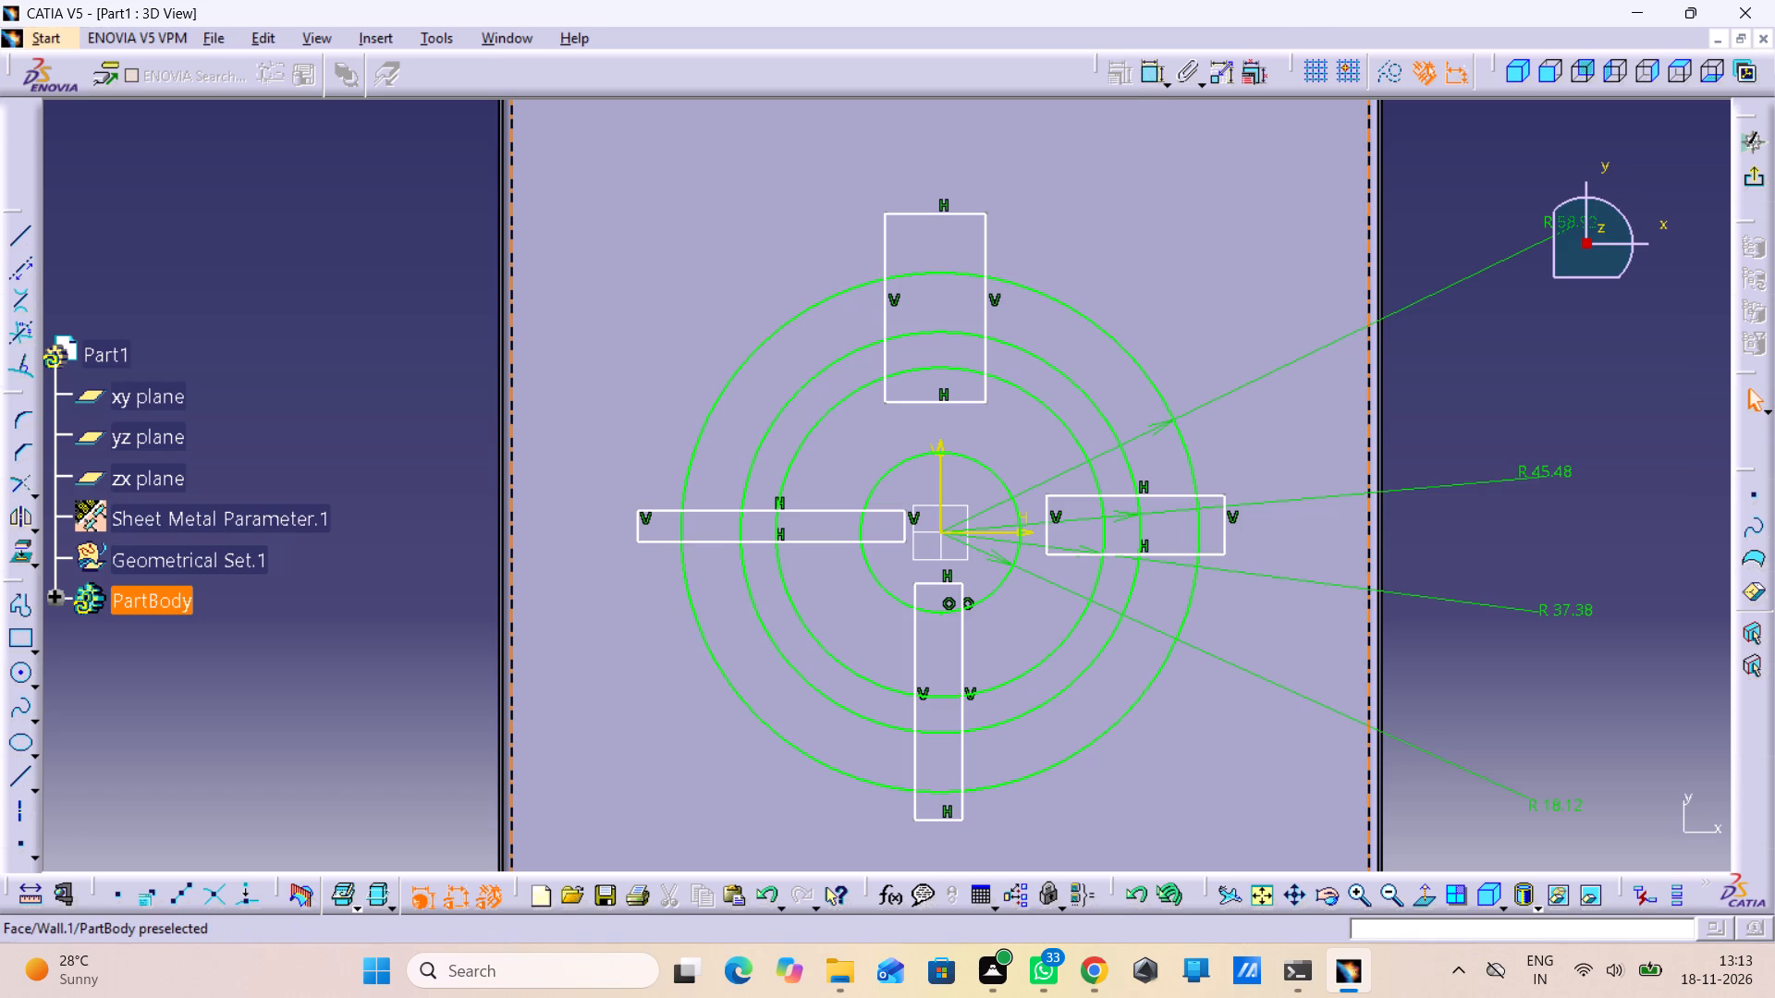
pyautogui.doubleClick(1152, 75)
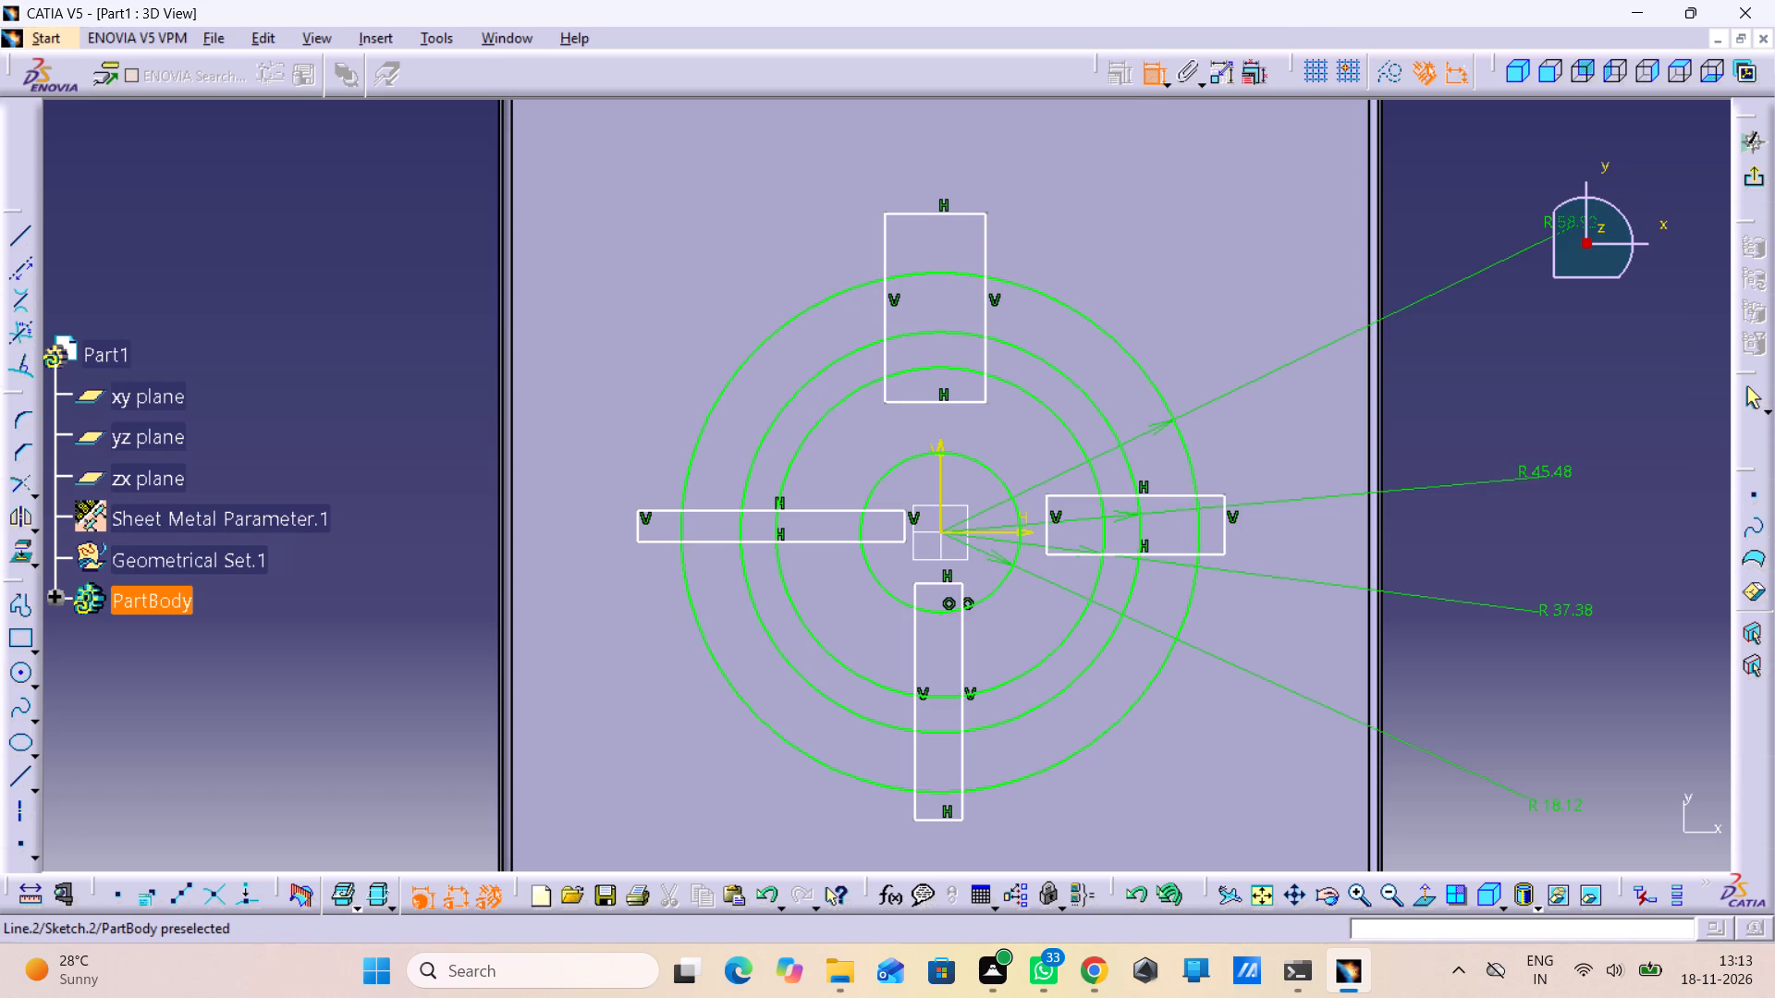
pyautogui.click(983, 282)
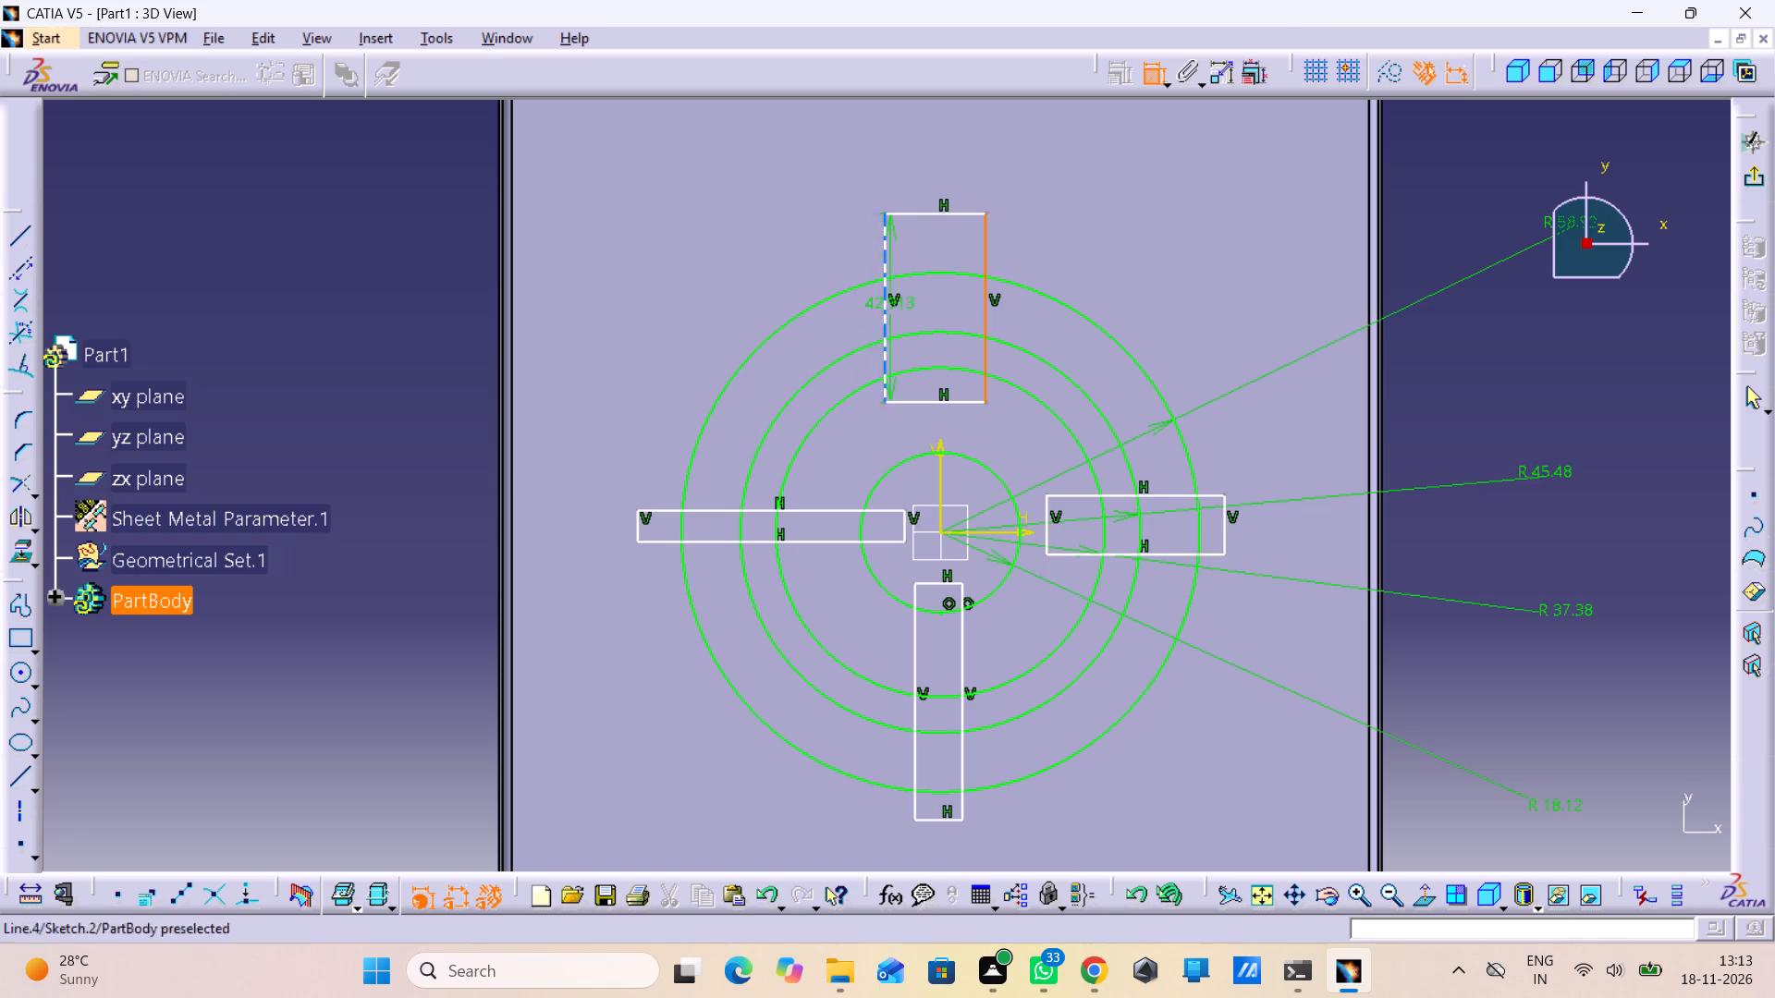
pyautogui.click(883, 323)
pyautogui.rightClick(1454, 303)
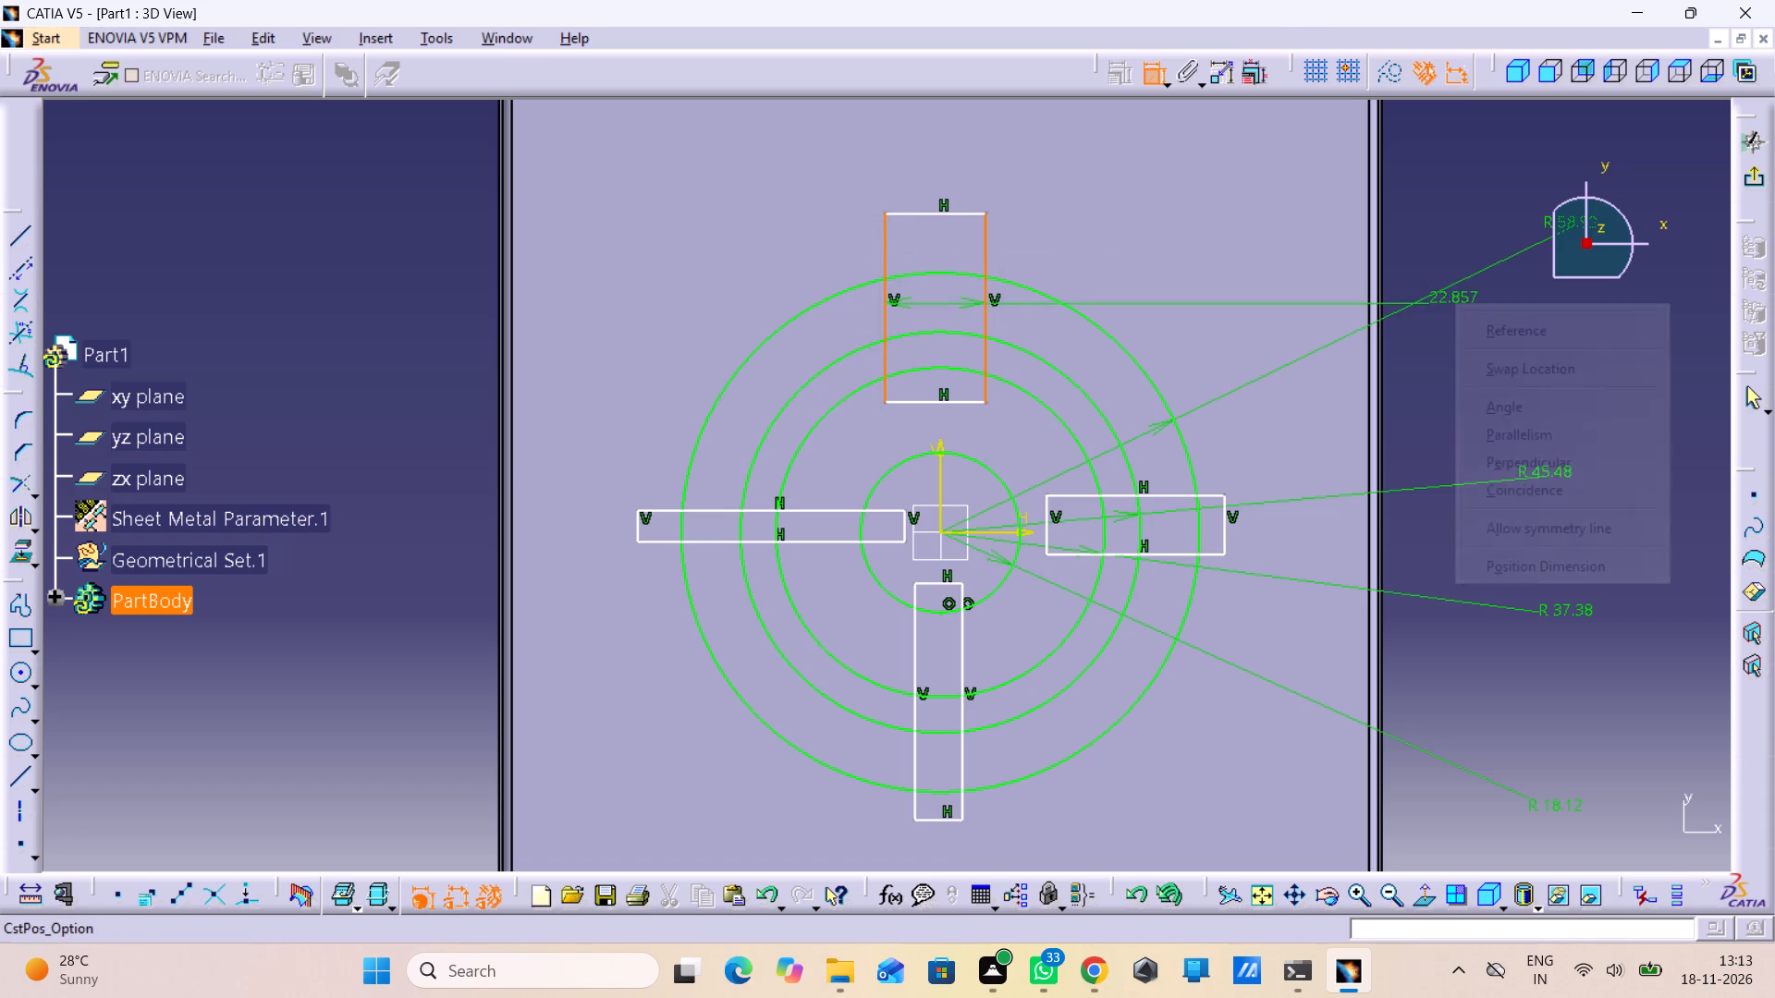
pyautogui.click(1524, 517)
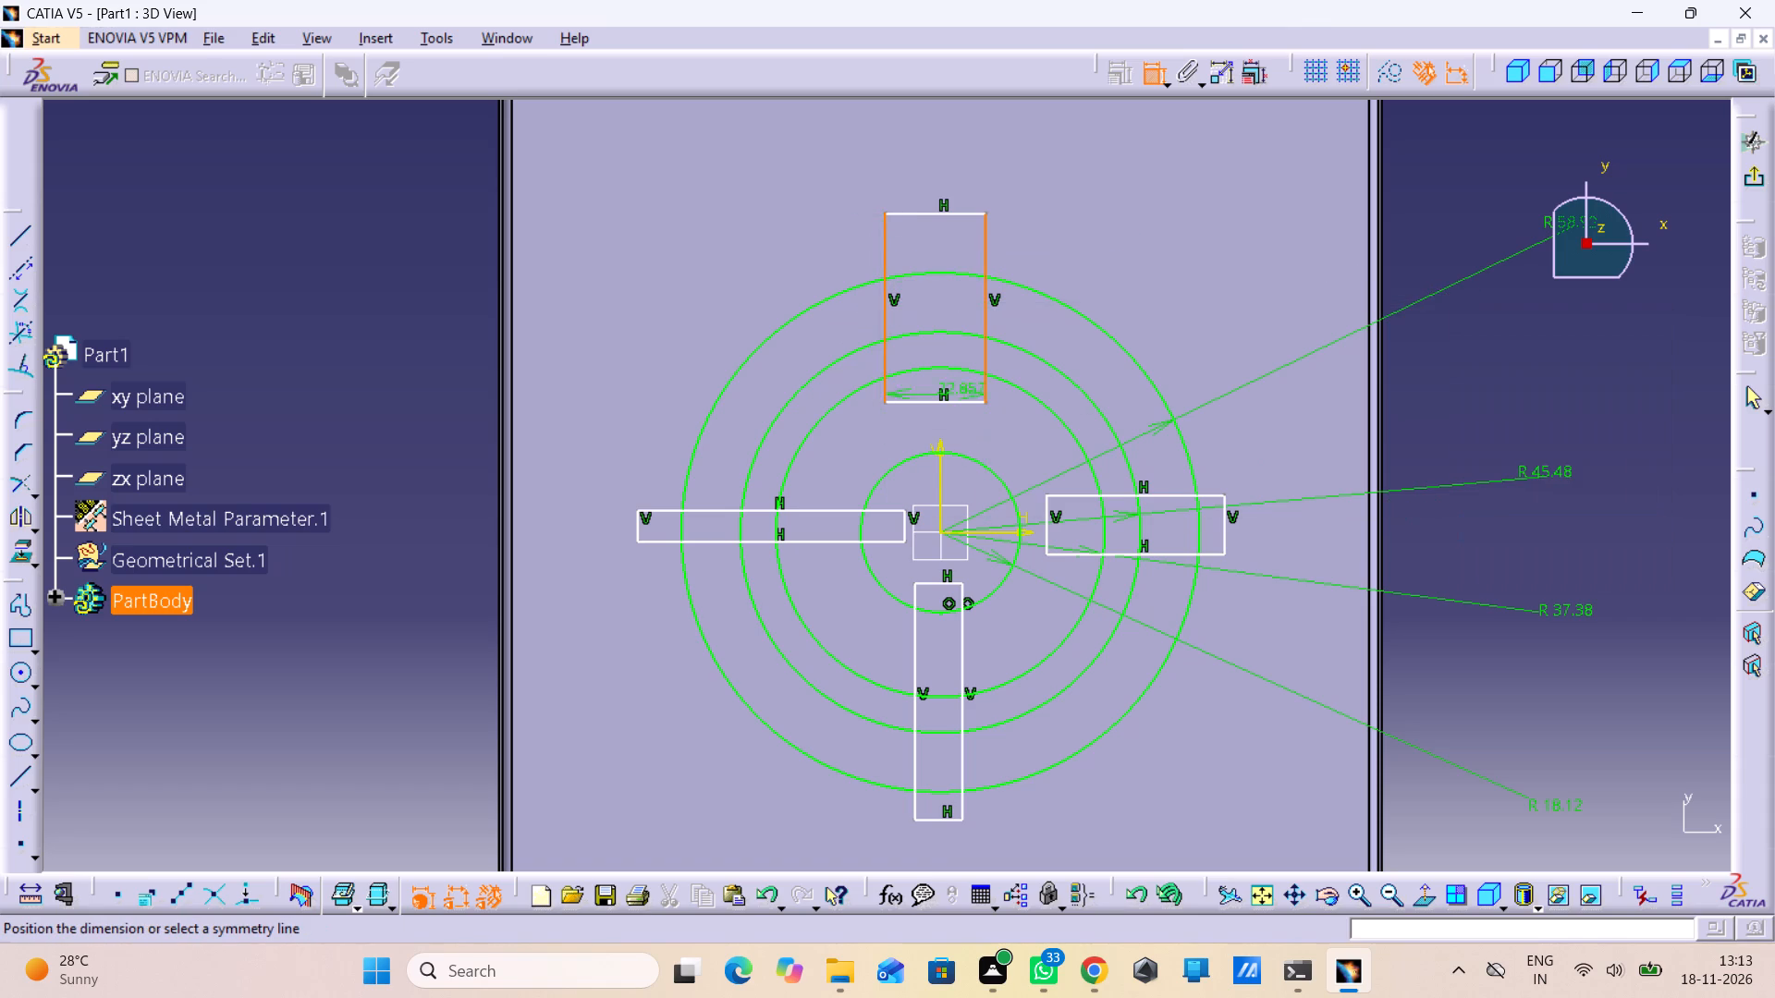
pyautogui.click(937, 468)
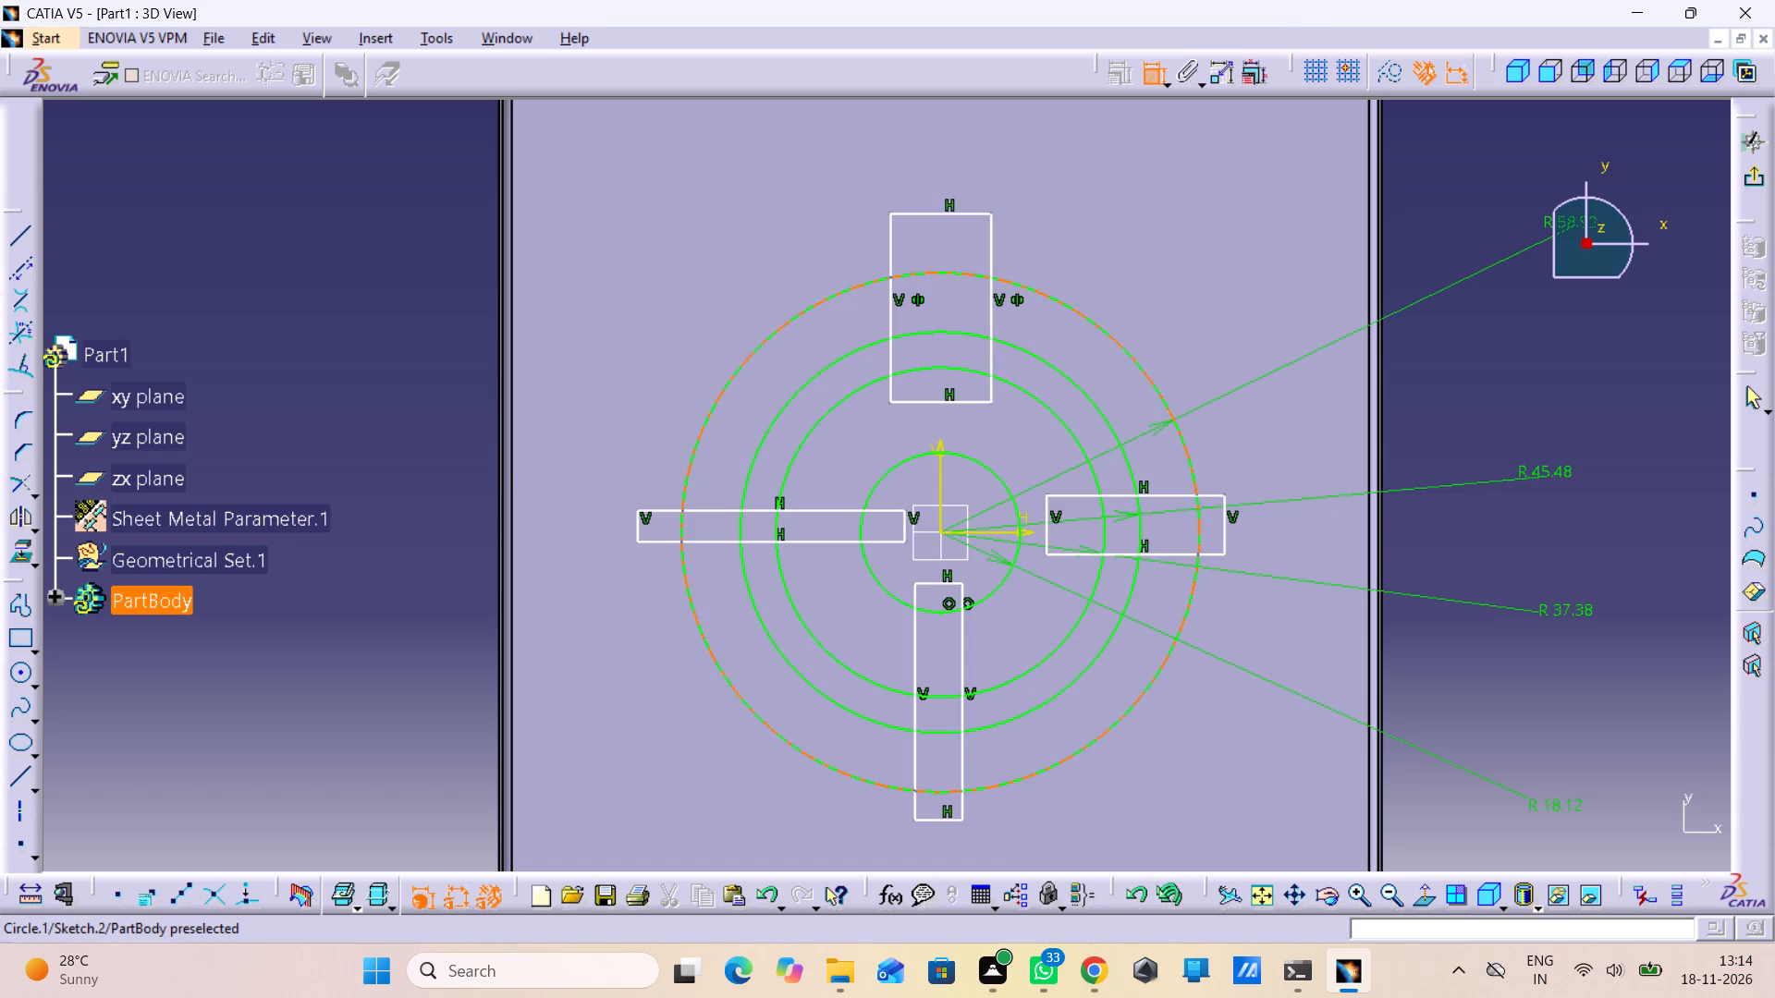
# Dimension the width of the rectangle above the origin at its top edge and set it to 5 mm.
pyautogui.click(961, 214)
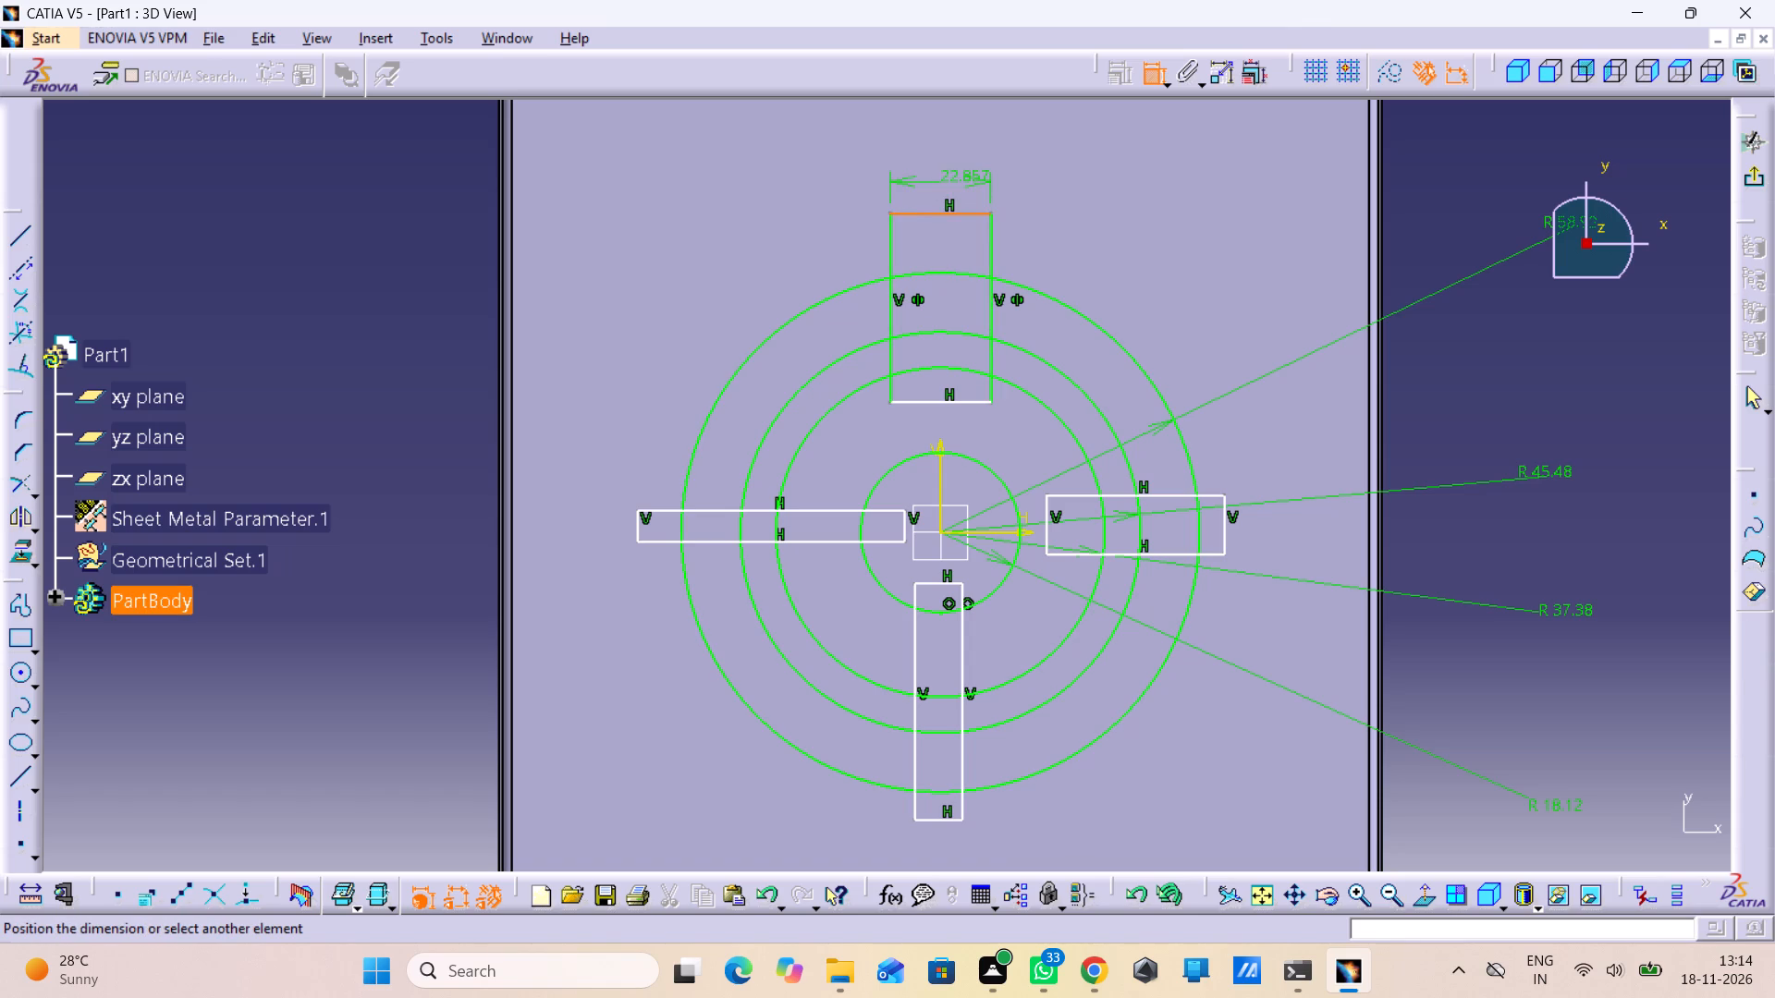
pyautogui.click(941, 166)
pyautogui.doubleClick(938, 162)
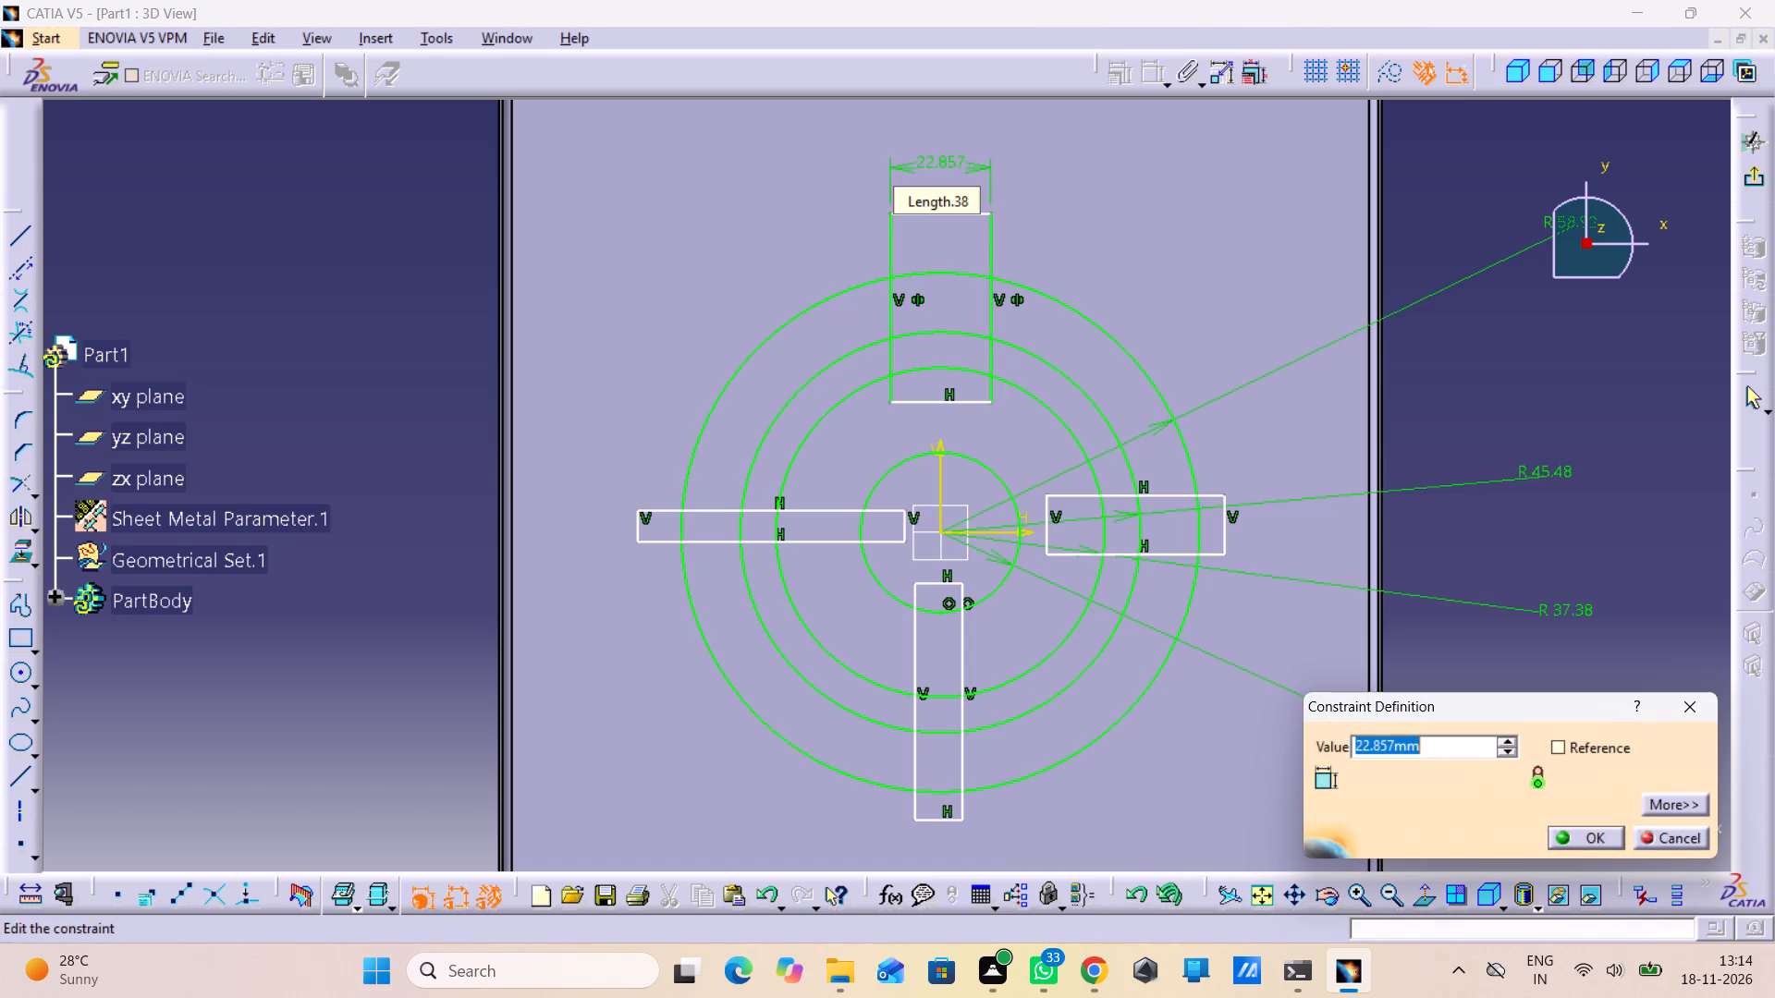
pyautogui.press('5')
pyautogui.press('Return')
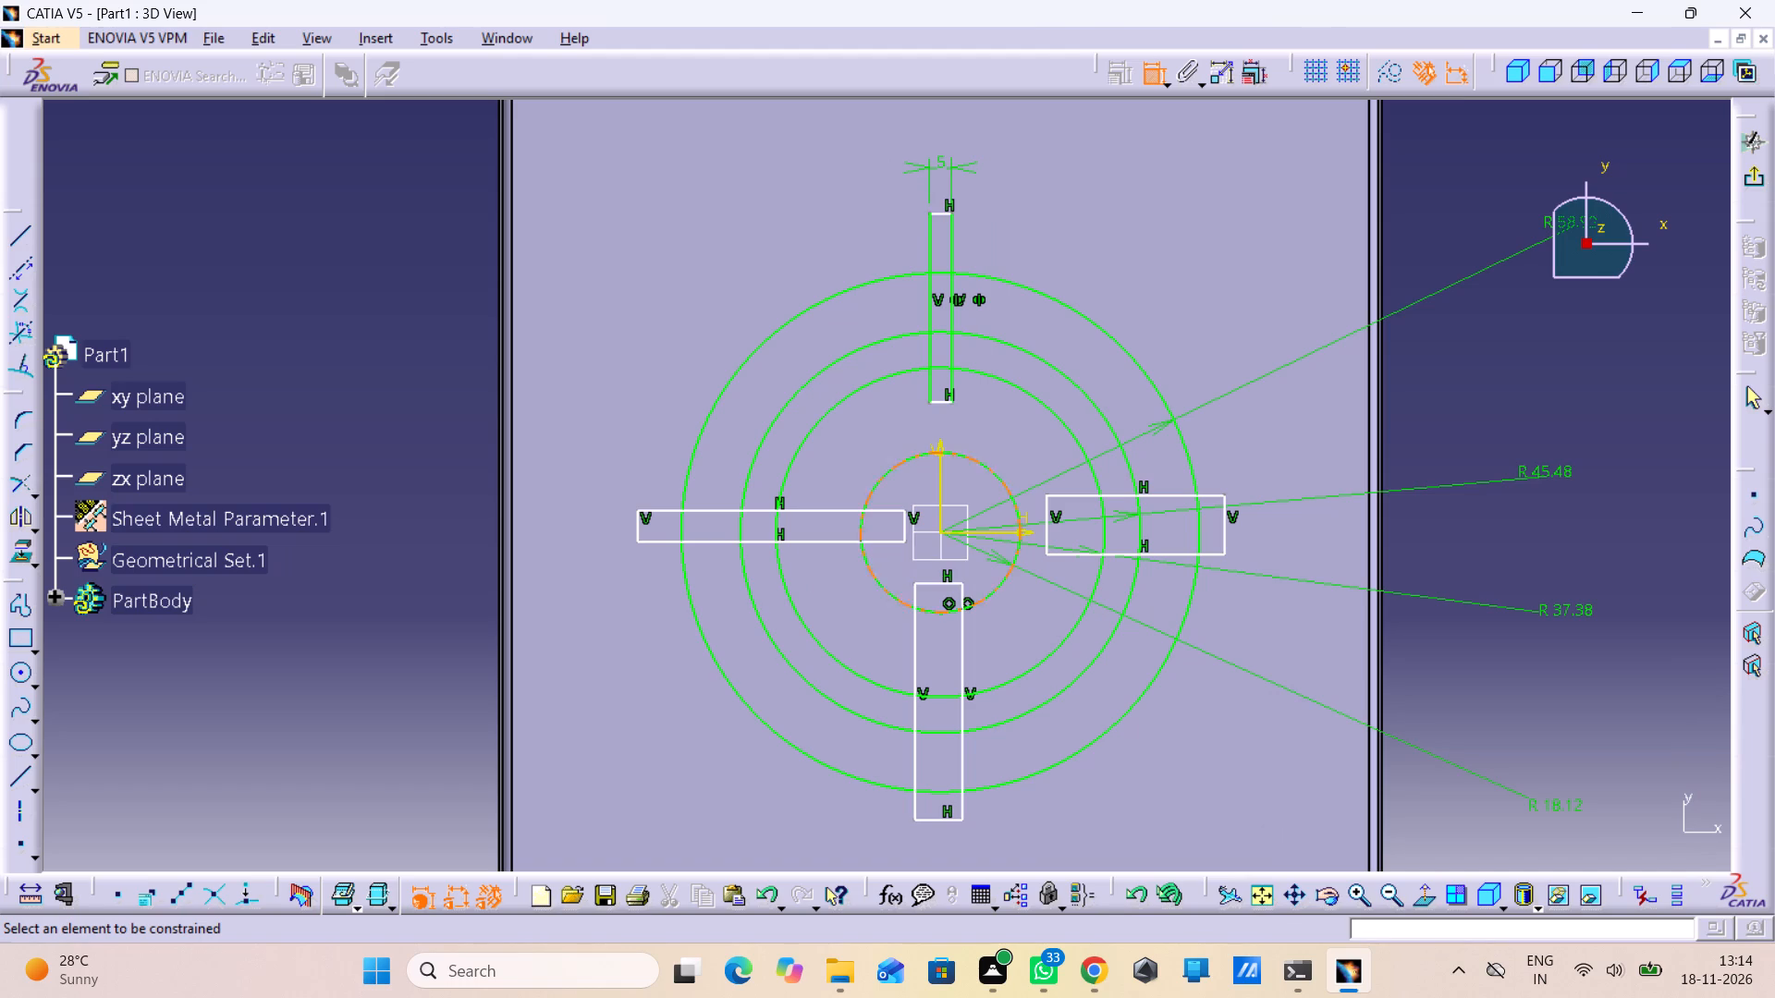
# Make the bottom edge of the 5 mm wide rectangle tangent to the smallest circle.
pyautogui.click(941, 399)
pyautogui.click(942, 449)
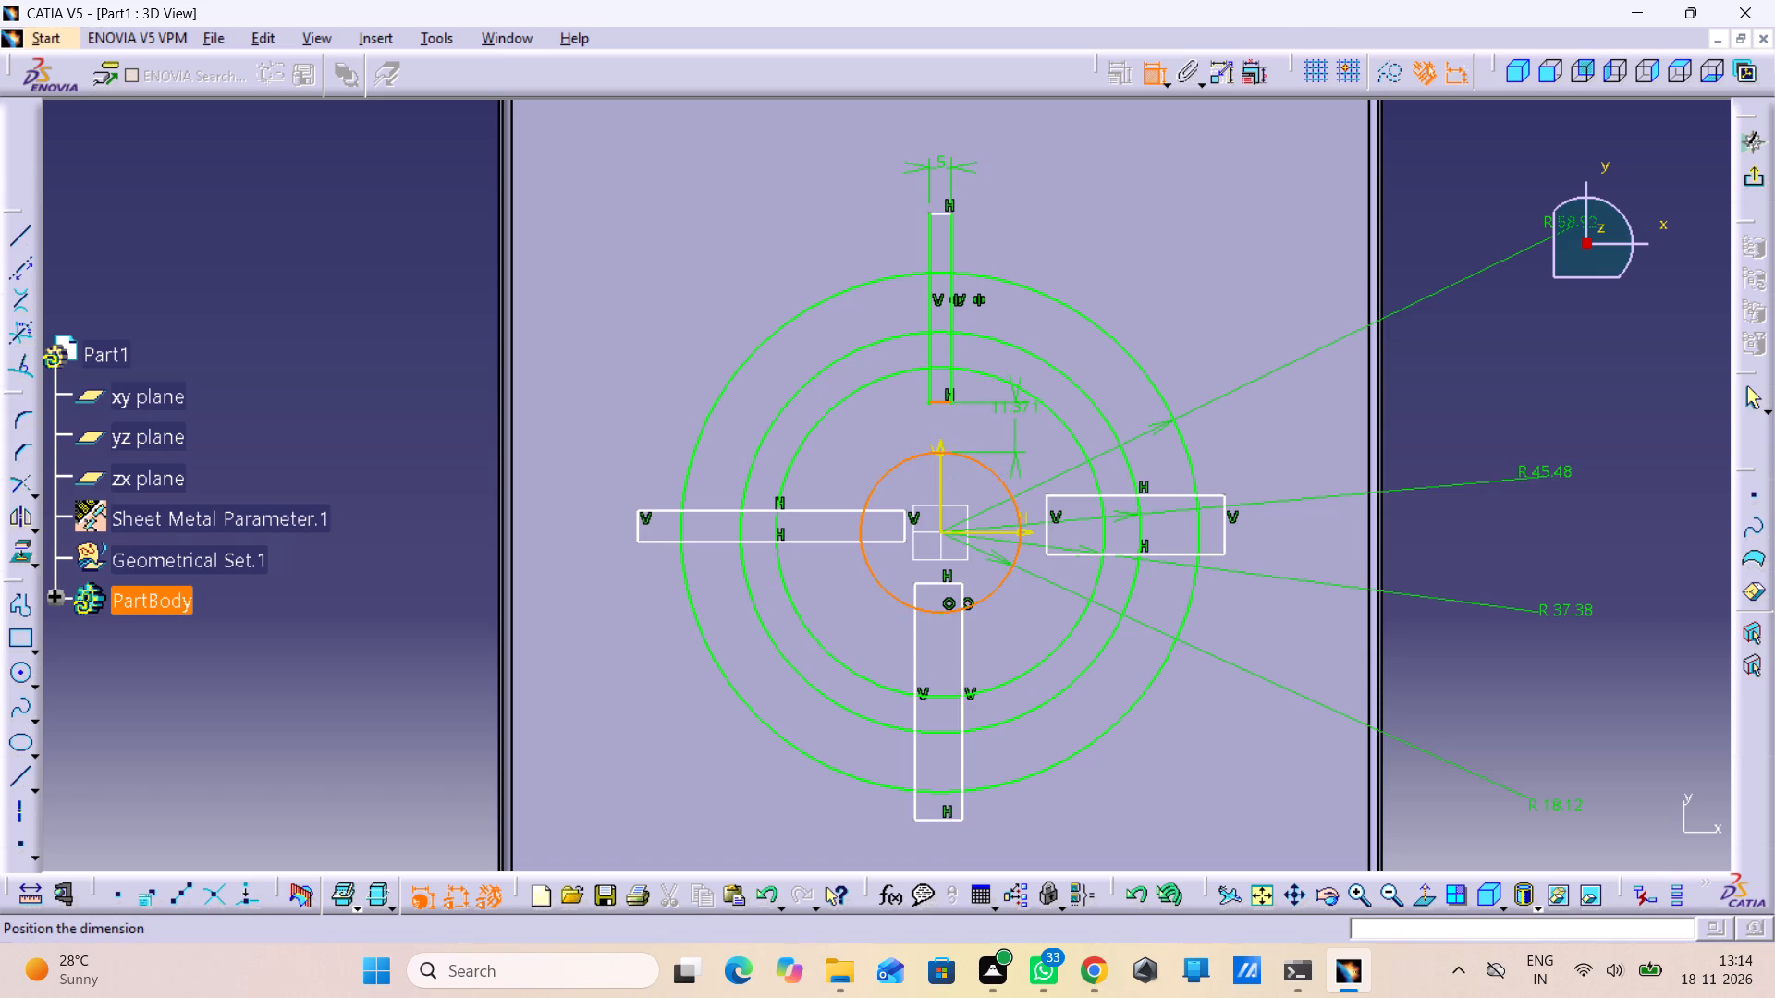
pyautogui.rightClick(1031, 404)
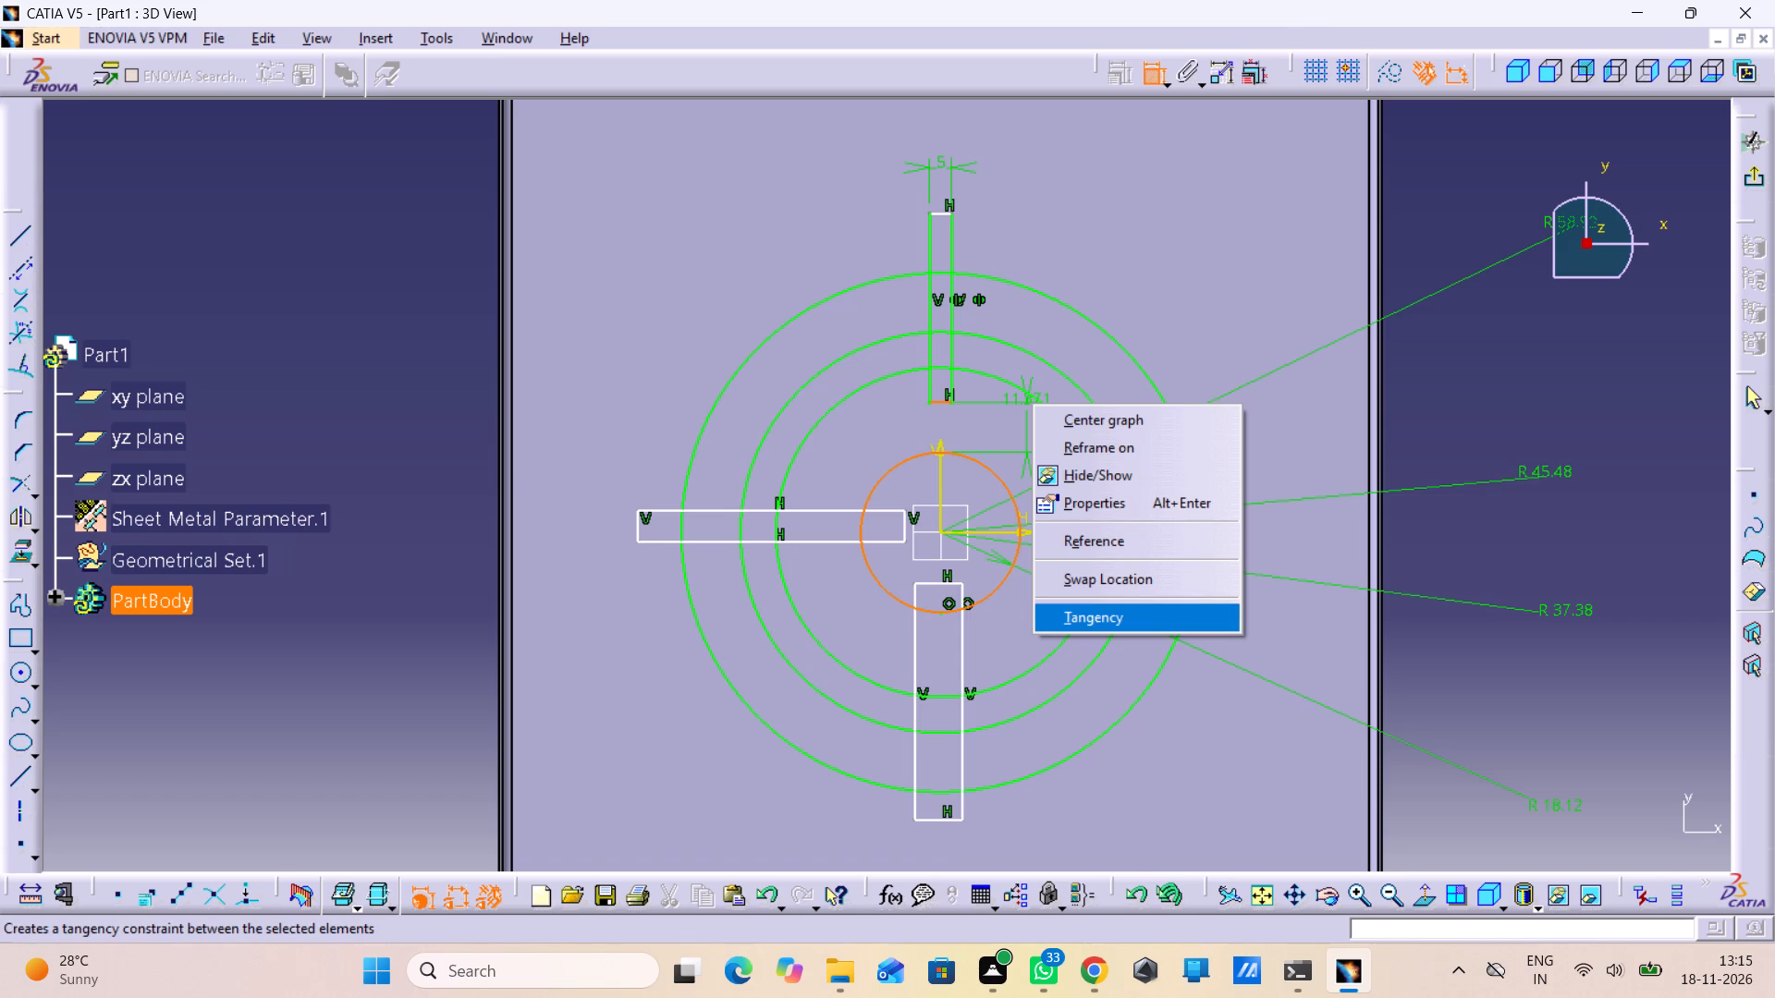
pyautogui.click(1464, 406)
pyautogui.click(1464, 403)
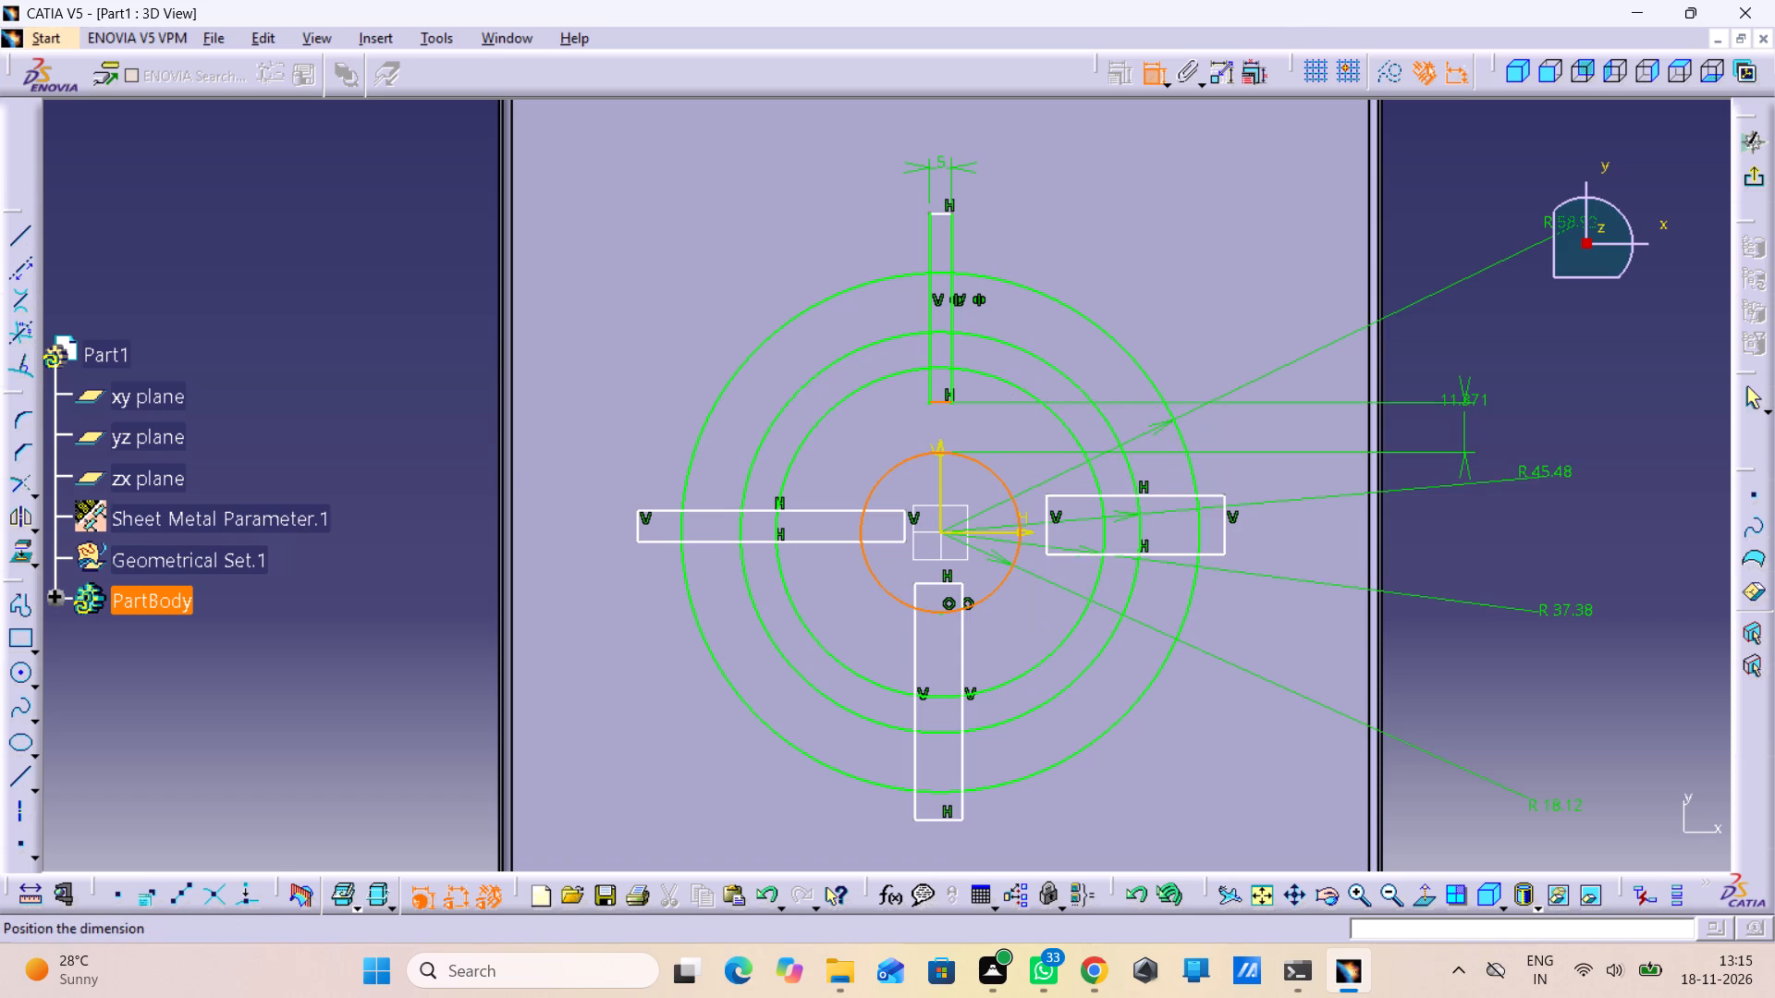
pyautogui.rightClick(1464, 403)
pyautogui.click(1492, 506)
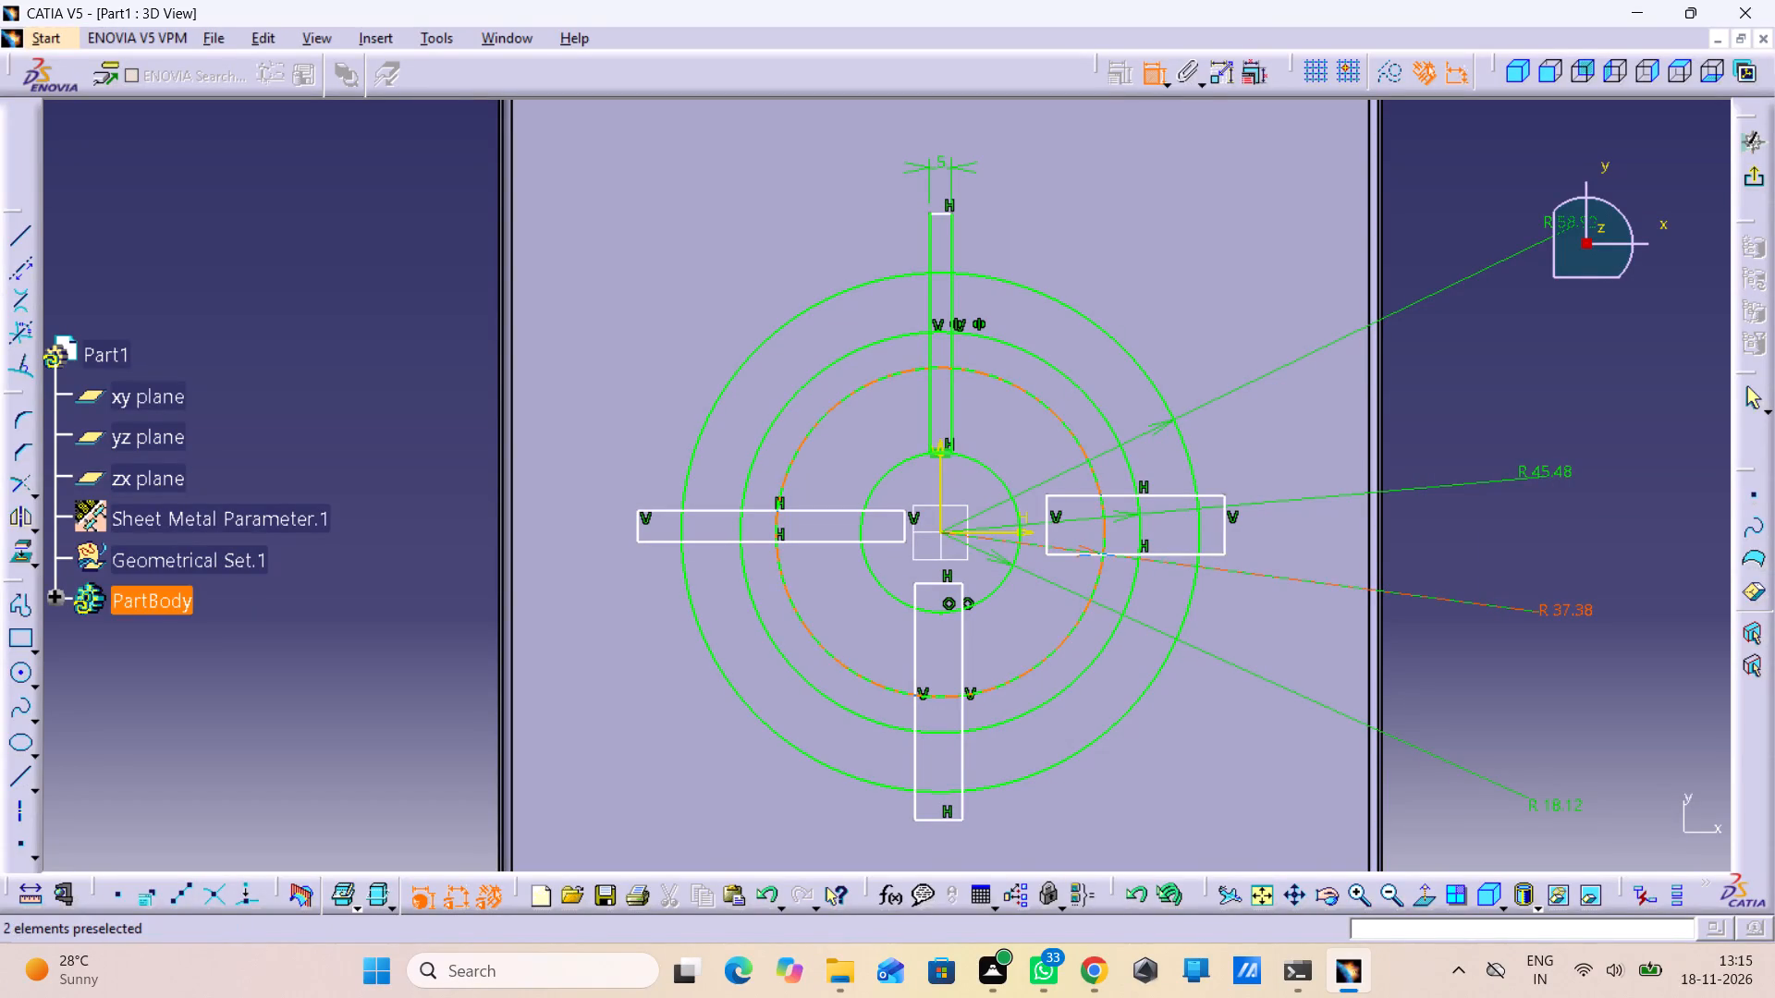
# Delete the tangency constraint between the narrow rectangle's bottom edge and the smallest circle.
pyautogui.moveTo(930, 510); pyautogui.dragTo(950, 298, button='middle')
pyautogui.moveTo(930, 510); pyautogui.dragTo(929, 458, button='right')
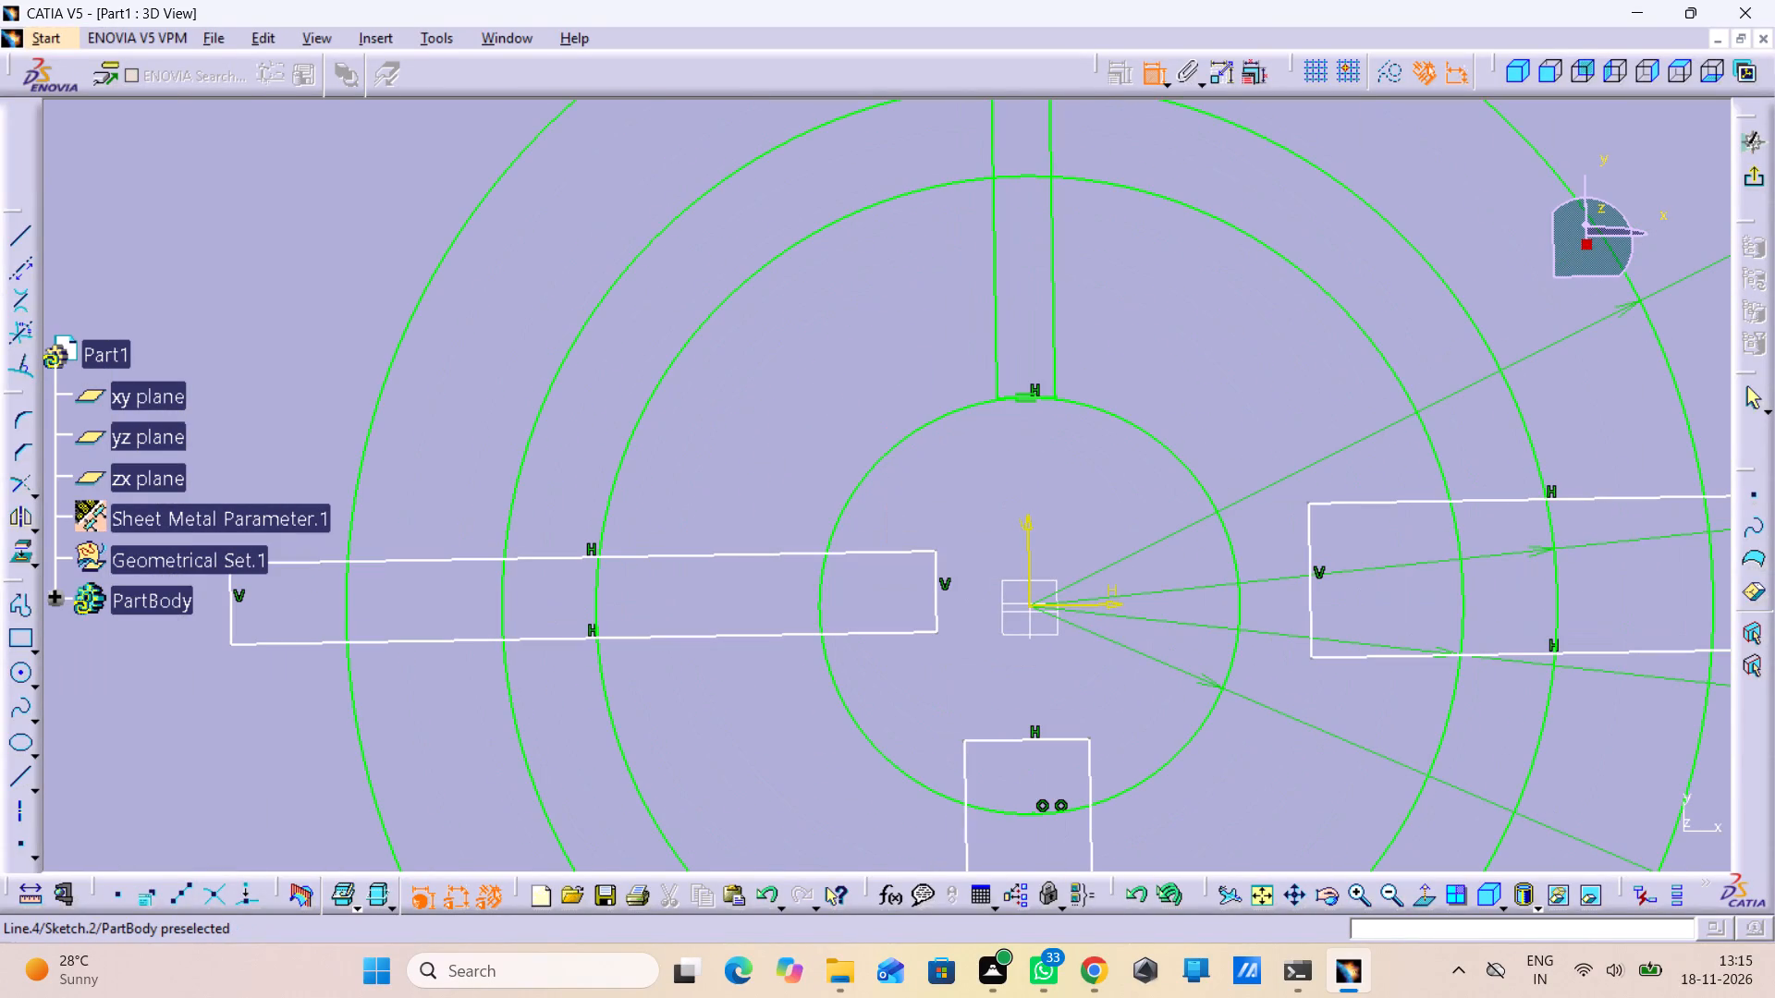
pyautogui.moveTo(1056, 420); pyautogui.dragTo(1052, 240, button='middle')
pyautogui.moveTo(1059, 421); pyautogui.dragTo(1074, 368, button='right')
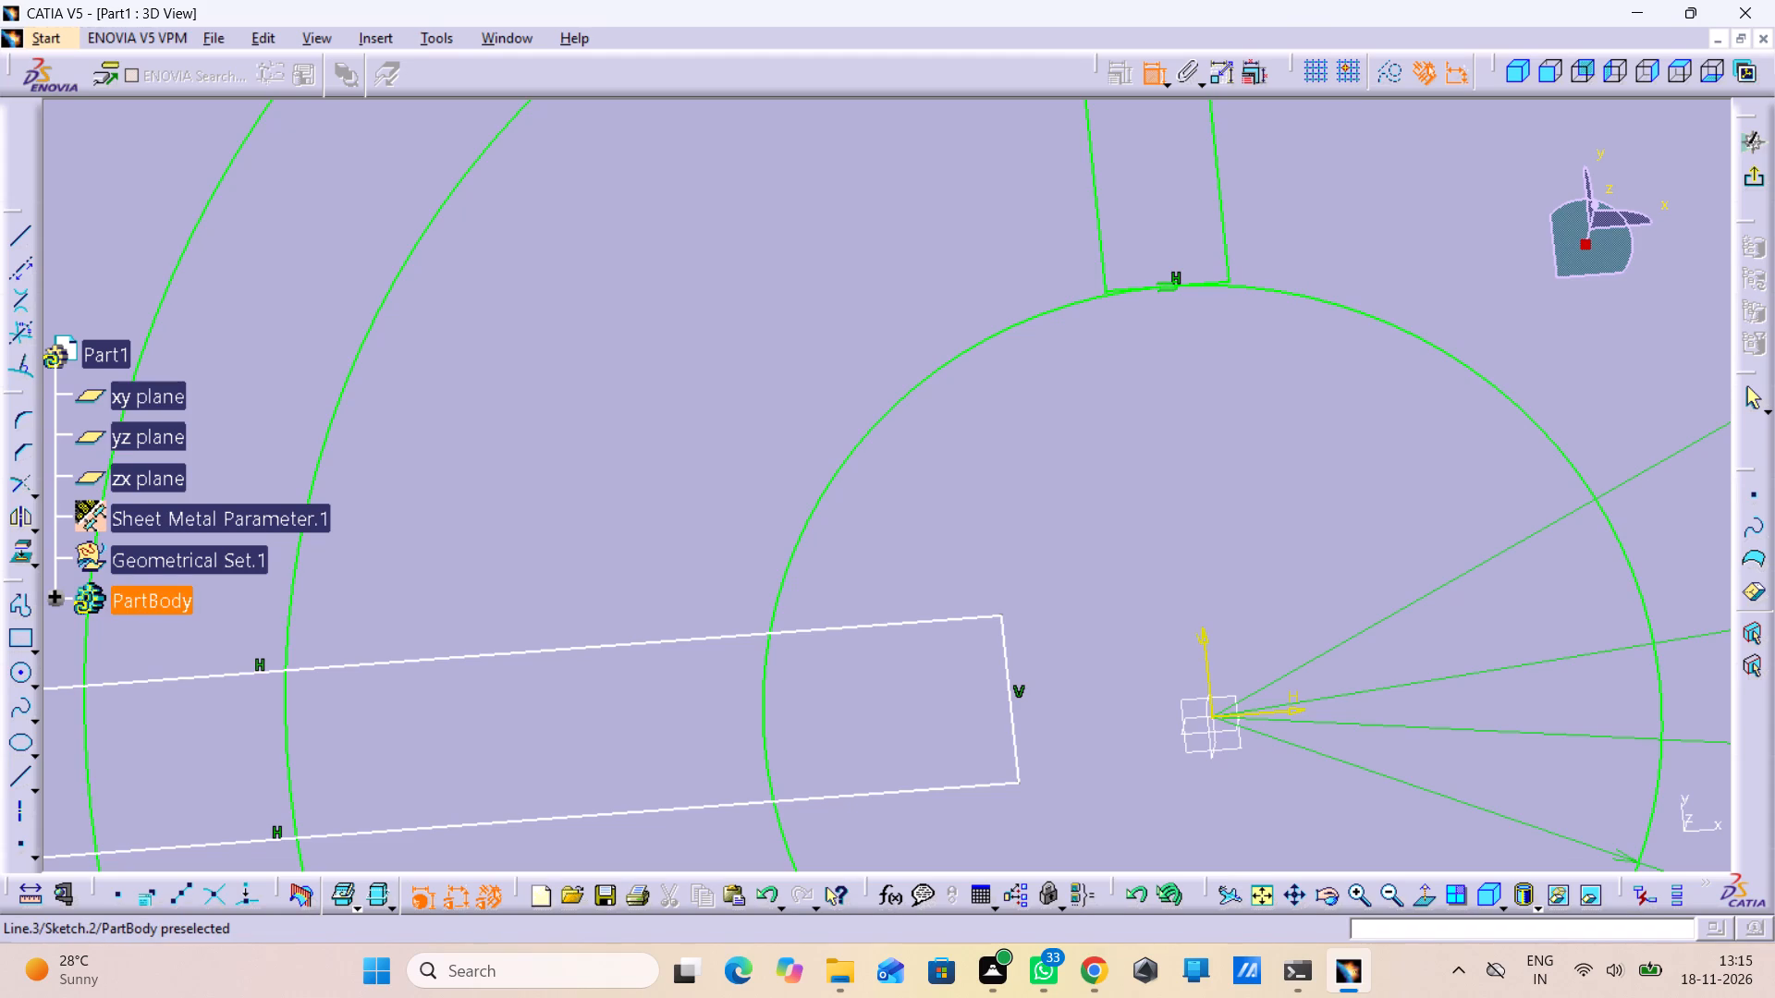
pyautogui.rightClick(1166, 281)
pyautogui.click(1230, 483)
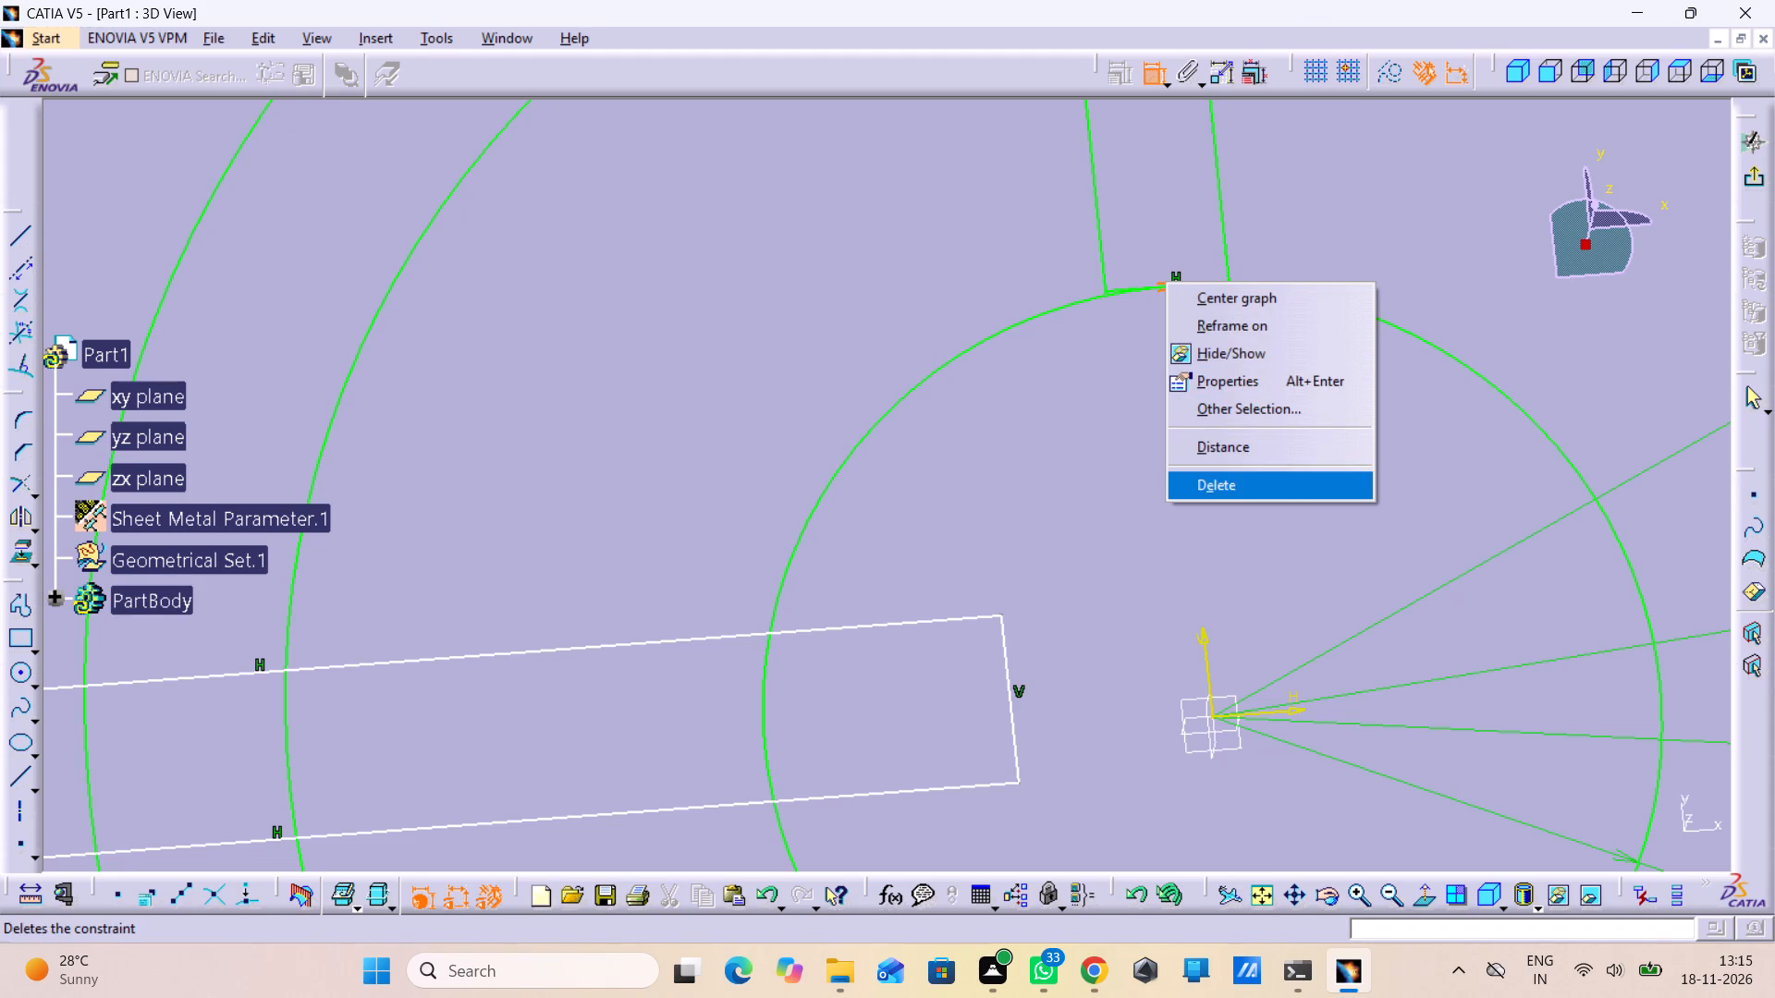
# Move the narrow upper rectangle's bottom edge down so it lies slightly inside the smallest circle.
pyautogui.click(1147, 68)
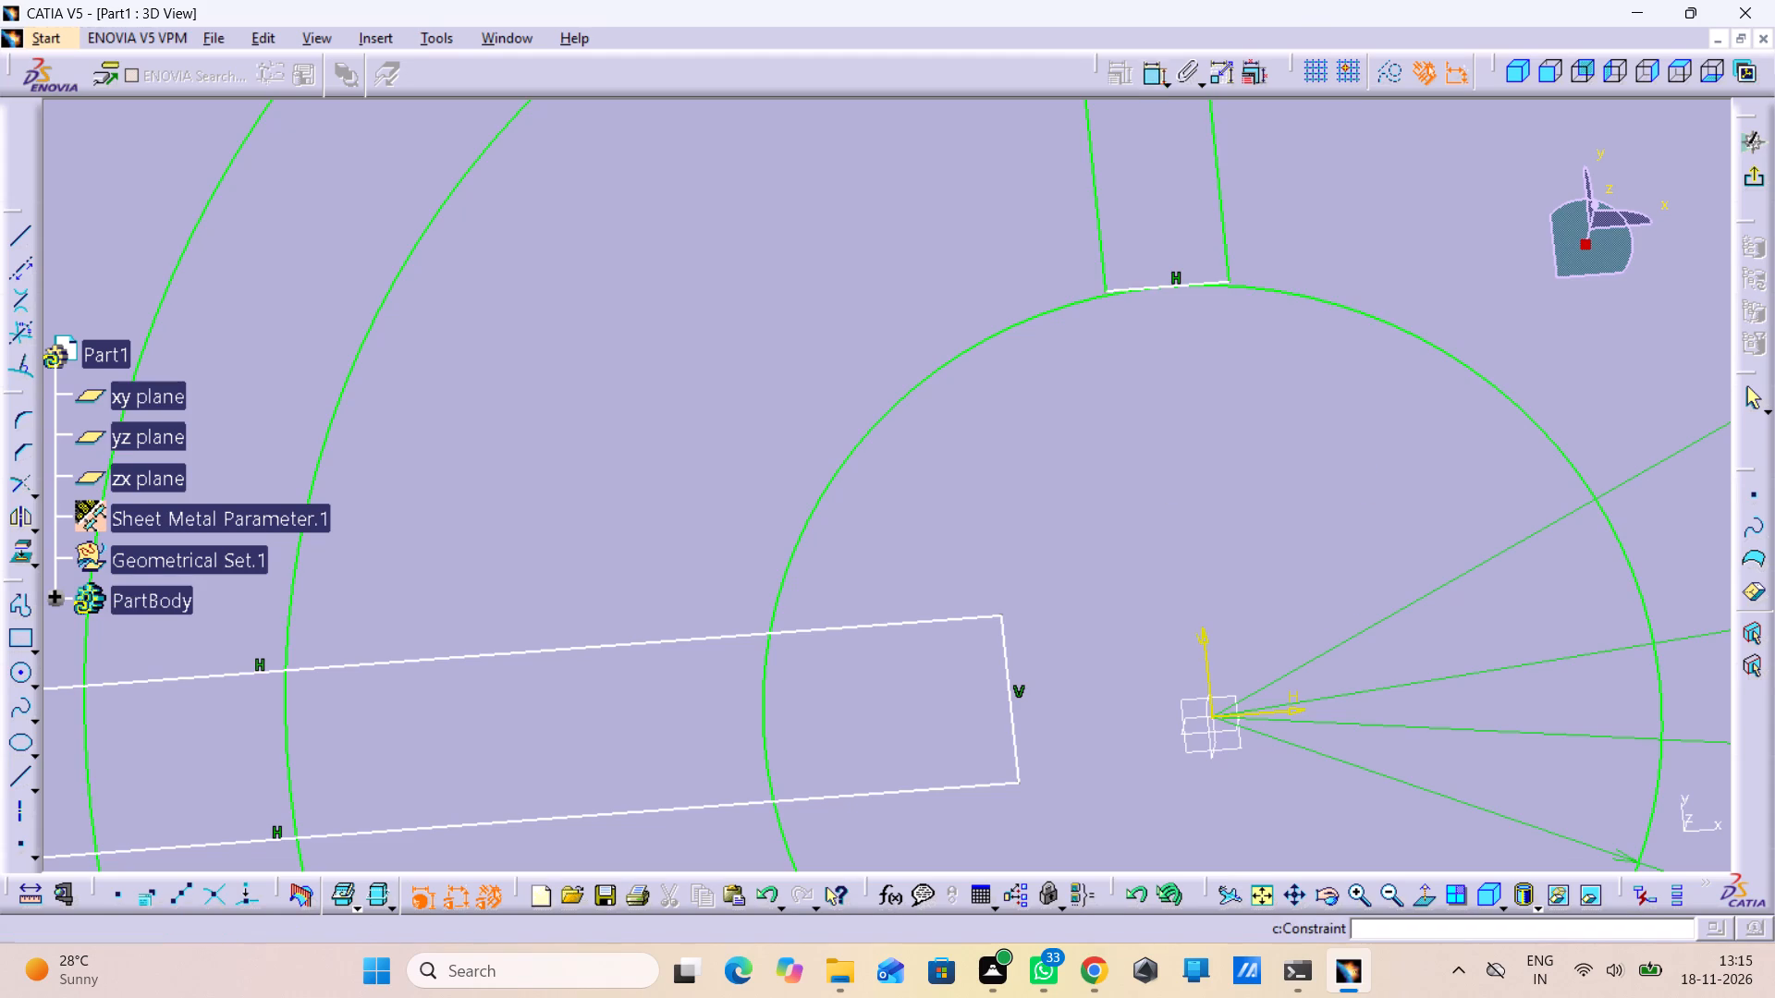
pyautogui.moveTo(1171, 286); pyautogui.dragTo(1183, 341)
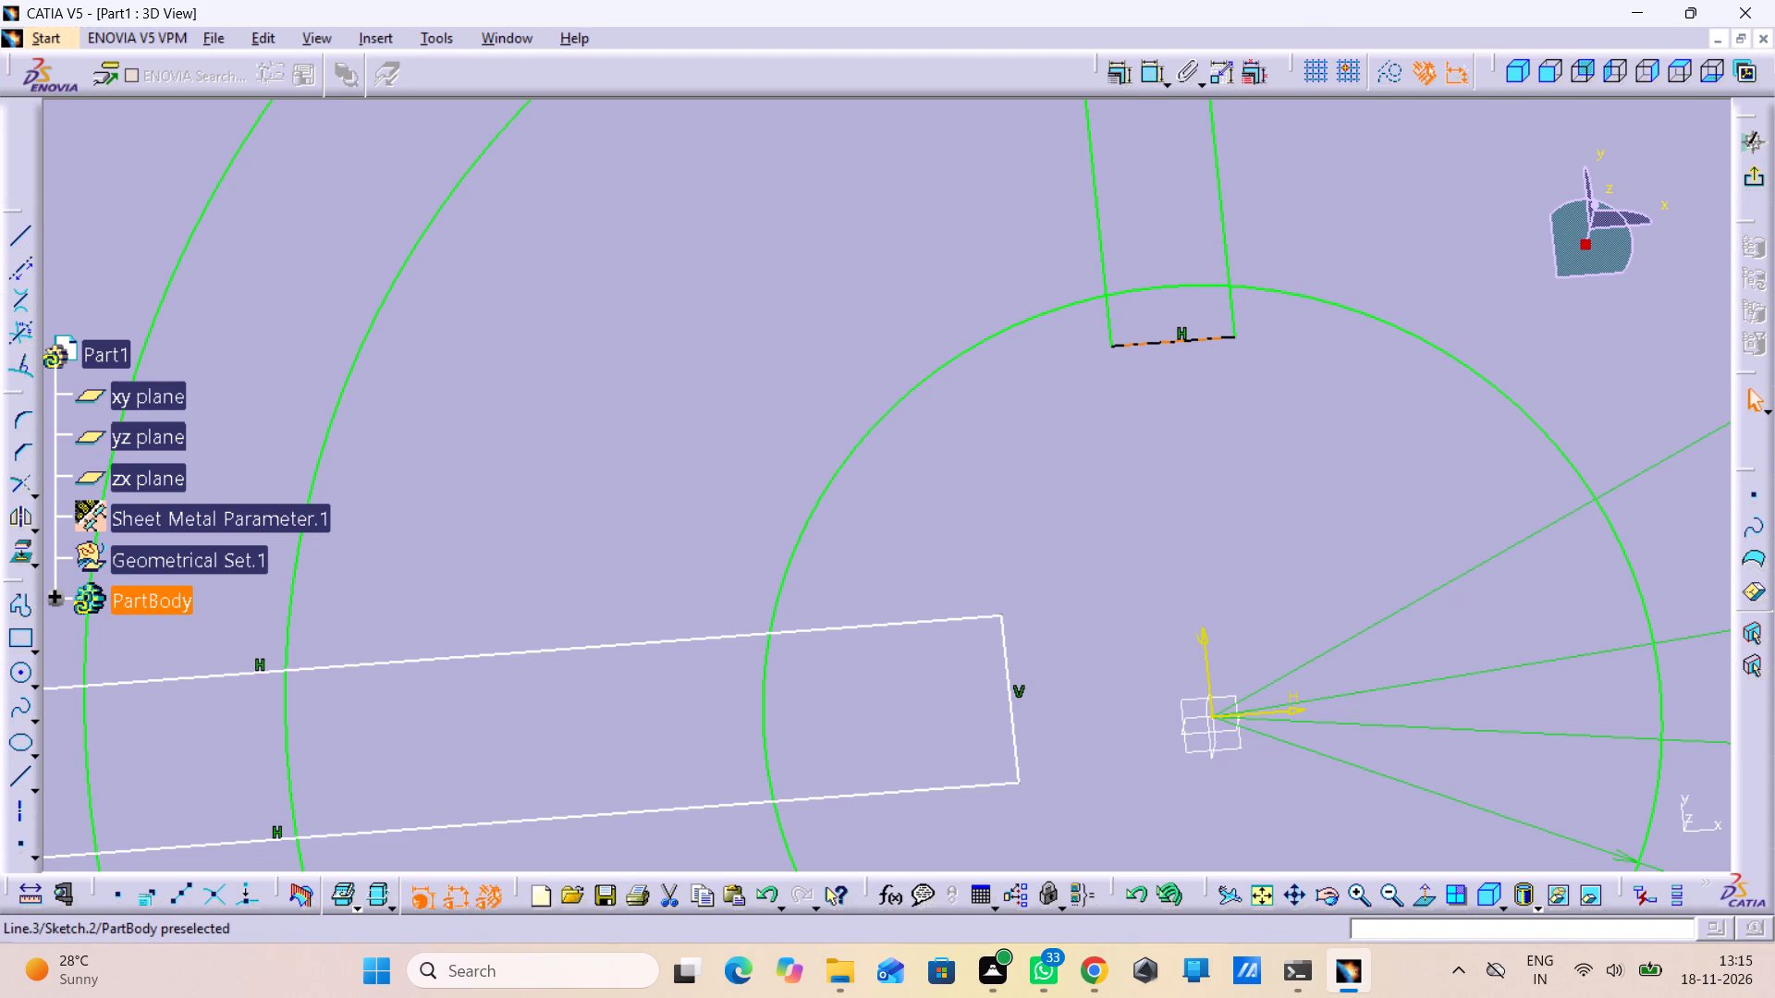
# Delete all four lines of the horizontal rectangle to the right of the origin.
pyautogui.moveTo(1141, 226); pyautogui.dragTo(1203, 521, button='middle')
pyautogui.rightClick(1141, 226)
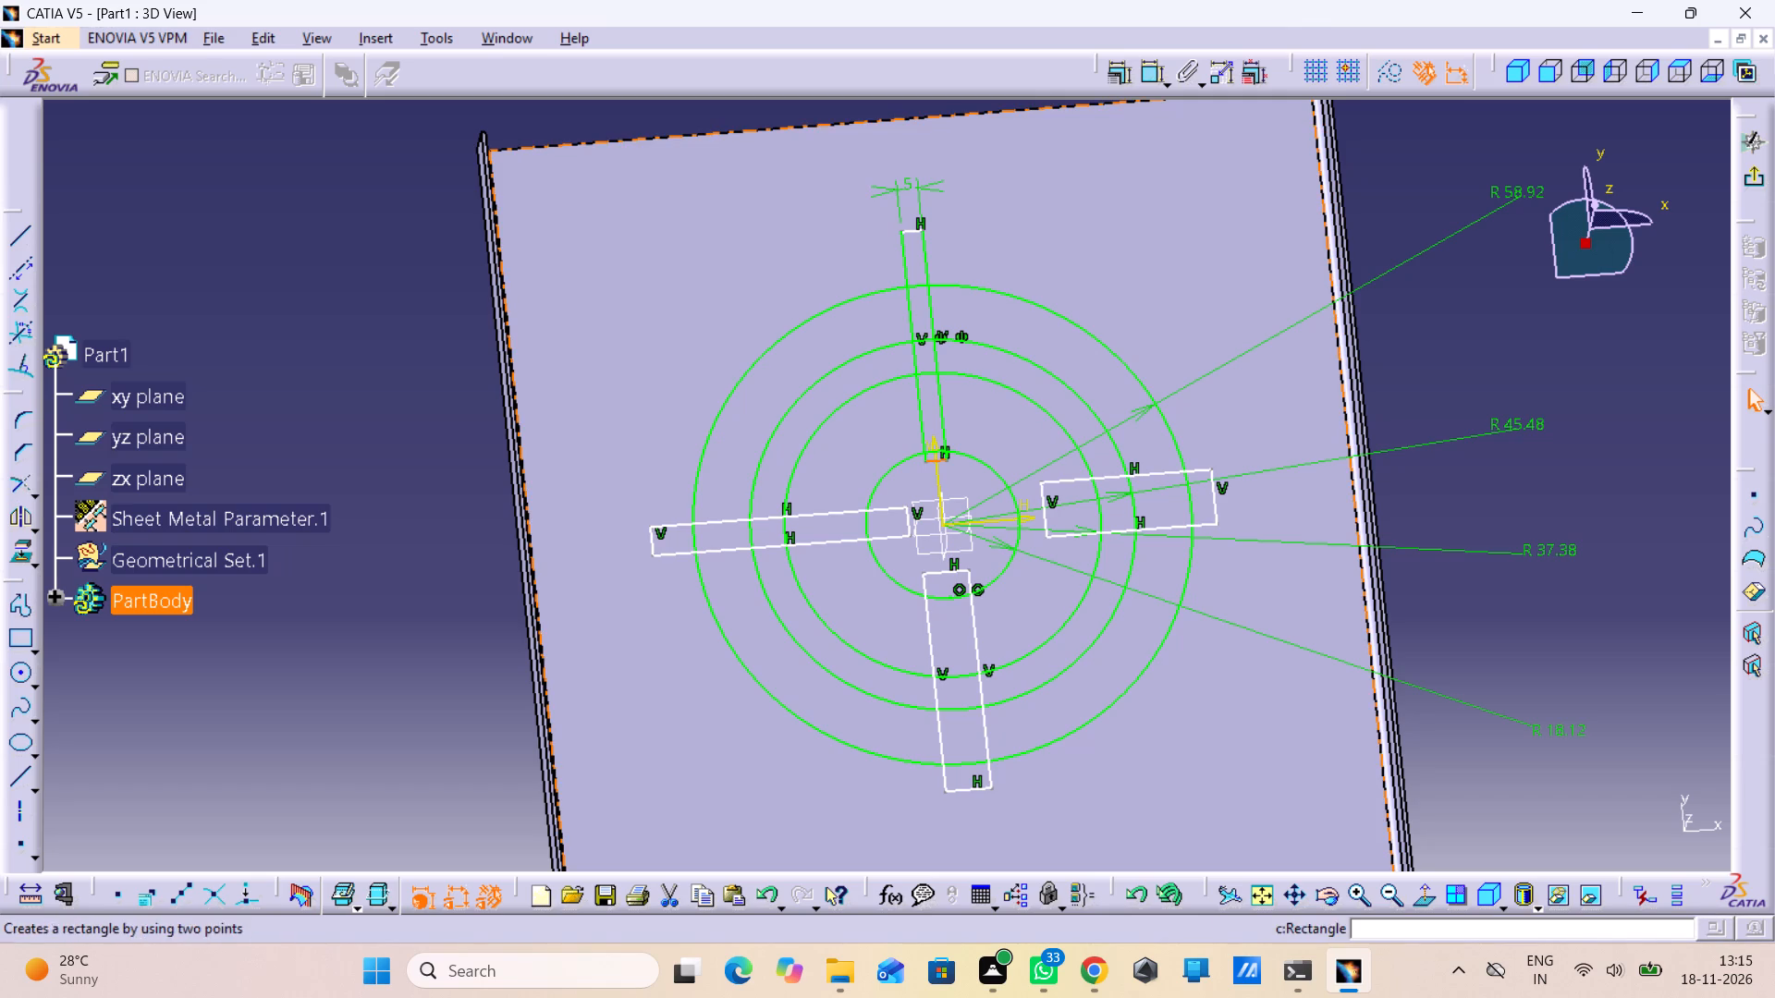
pyautogui.moveTo(1239, 444); pyautogui.dragTo(1210, 574)
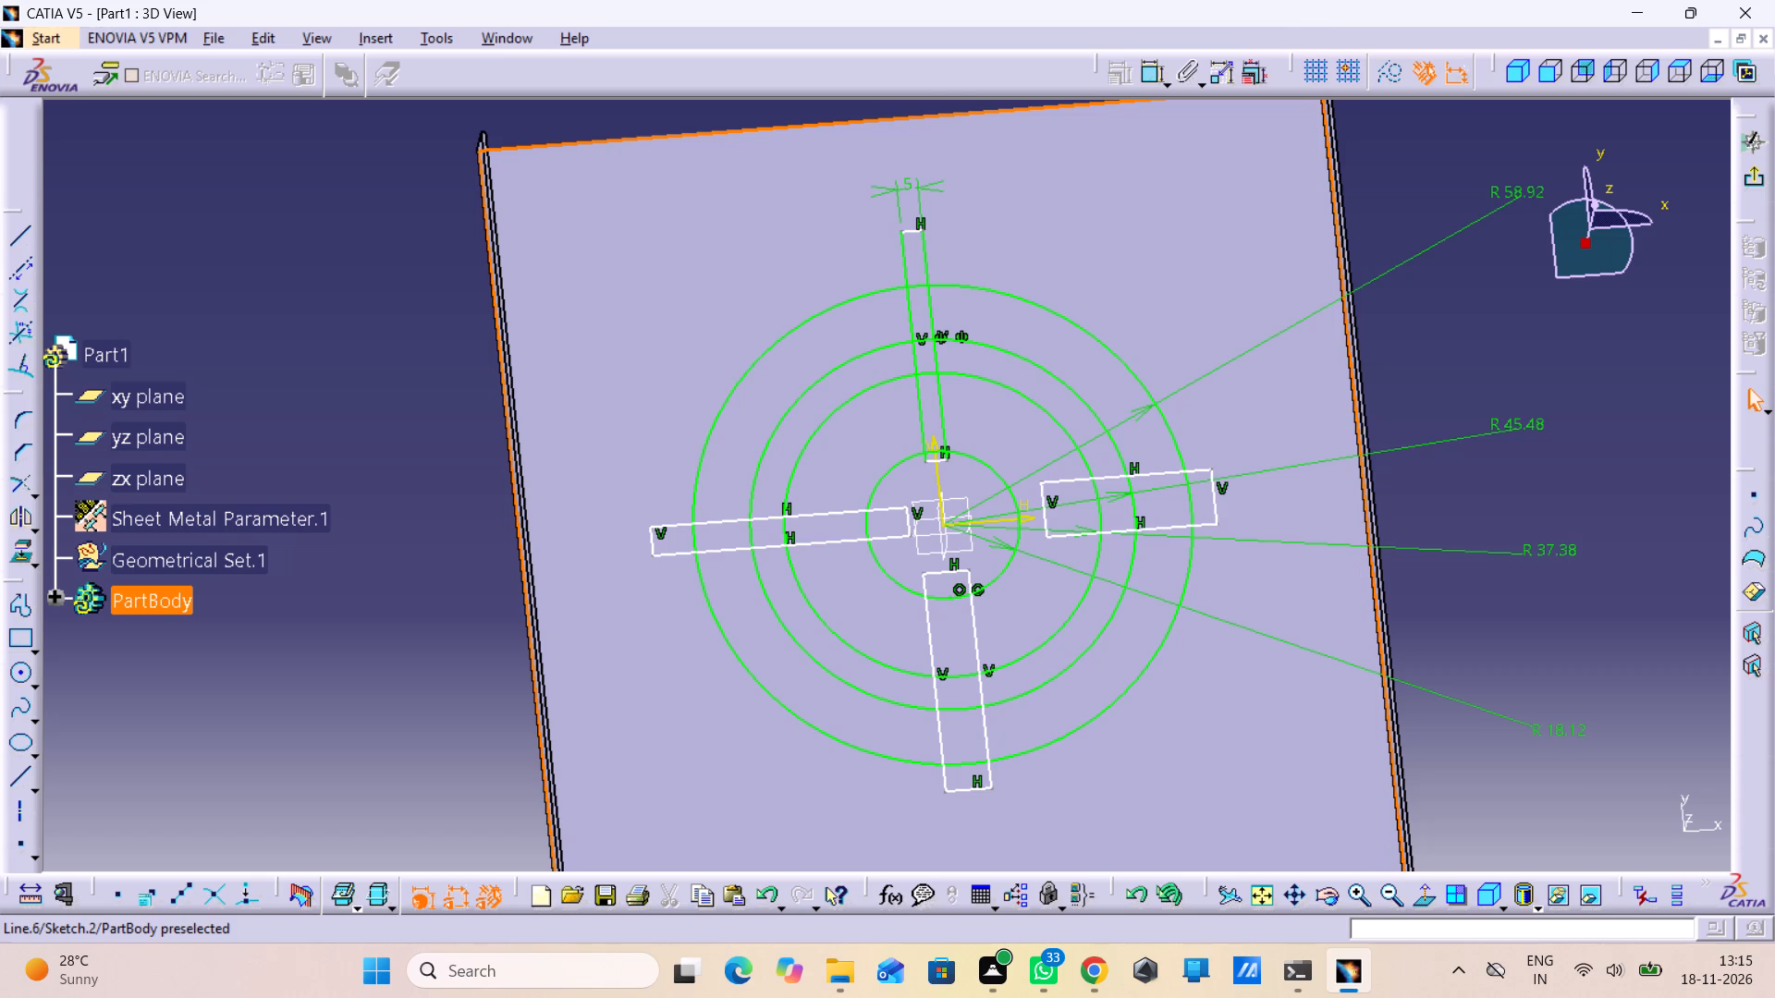
pyautogui.click(1218, 498)
pyautogui.rightClick(1218, 499)
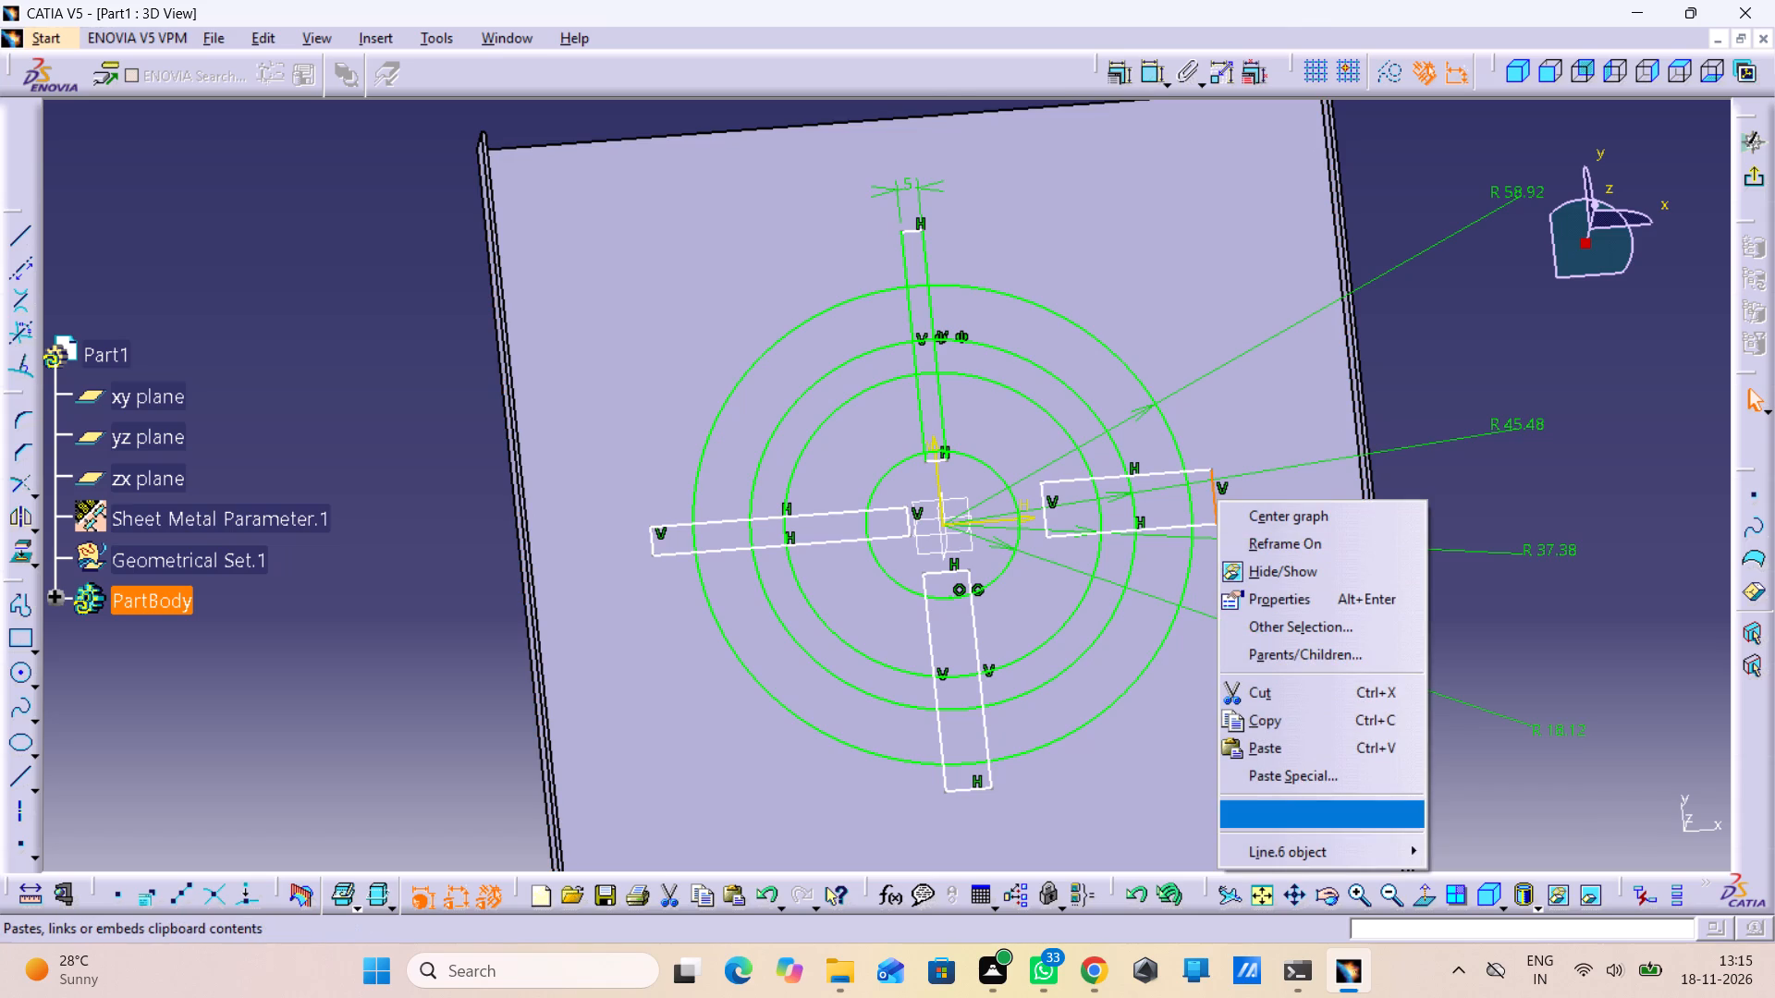
pyautogui.click(1297, 806)
pyautogui.click(1136, 470)
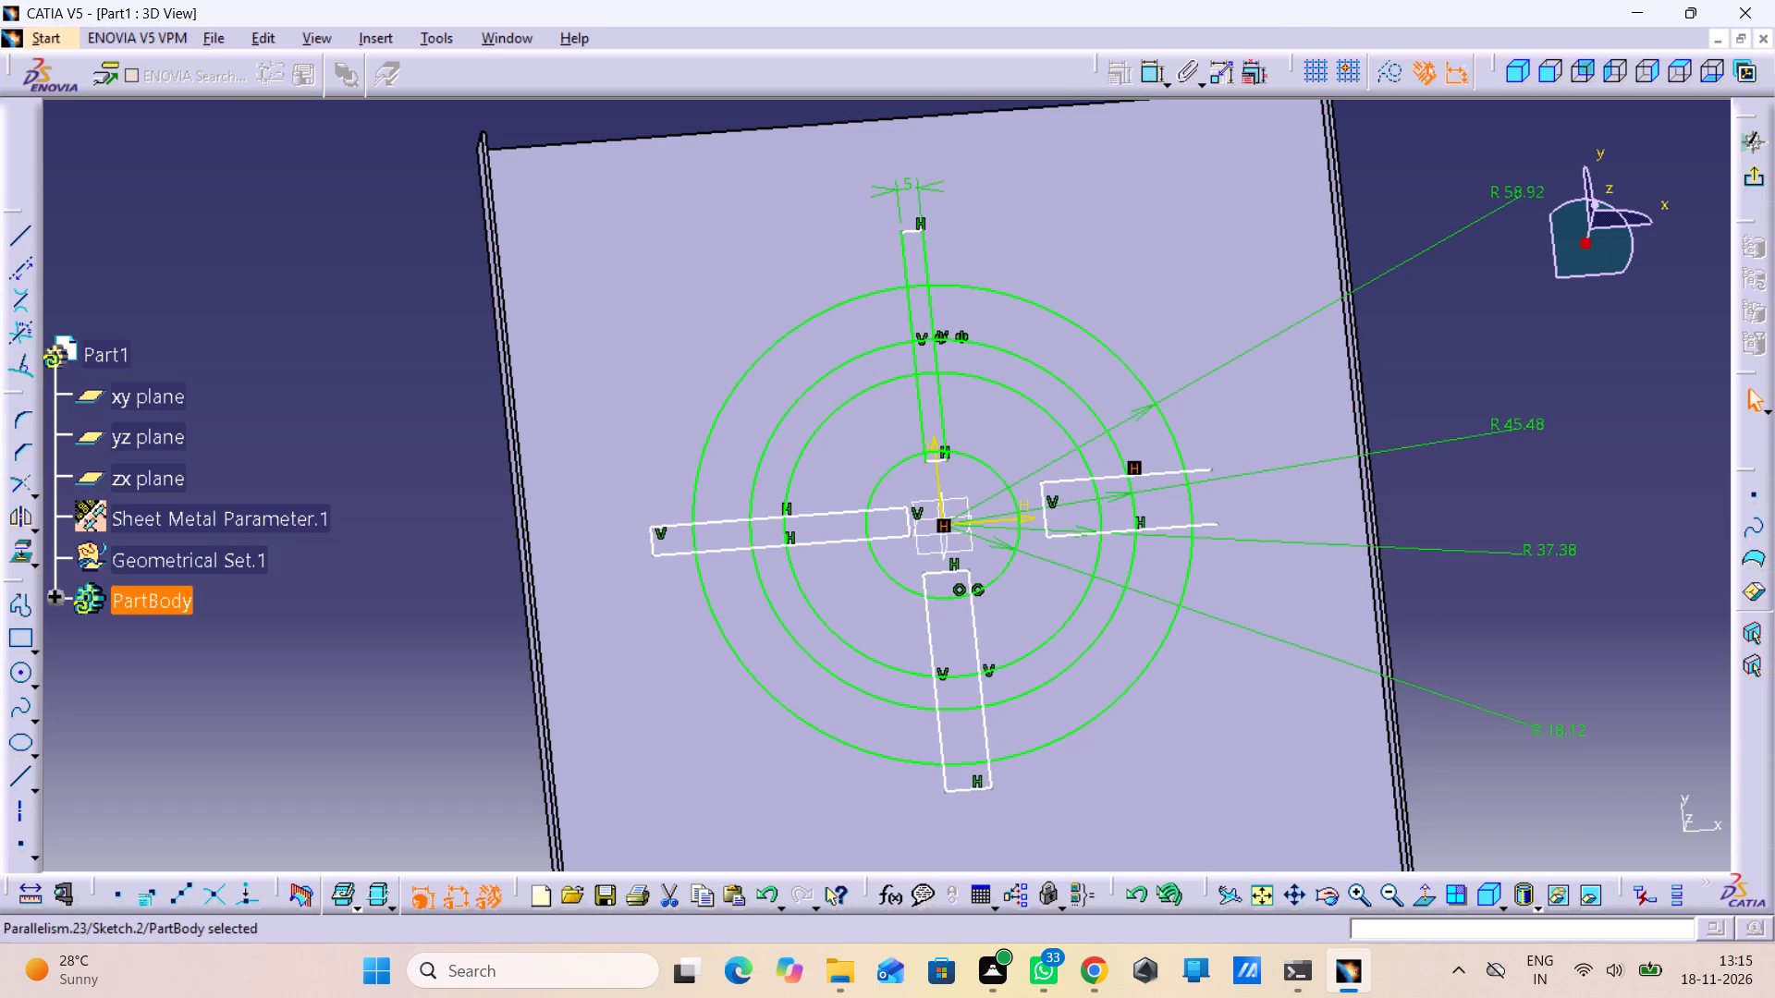
pyautogui.moveTo(1304, 420); pyautogui.dragTo(1238, 460)
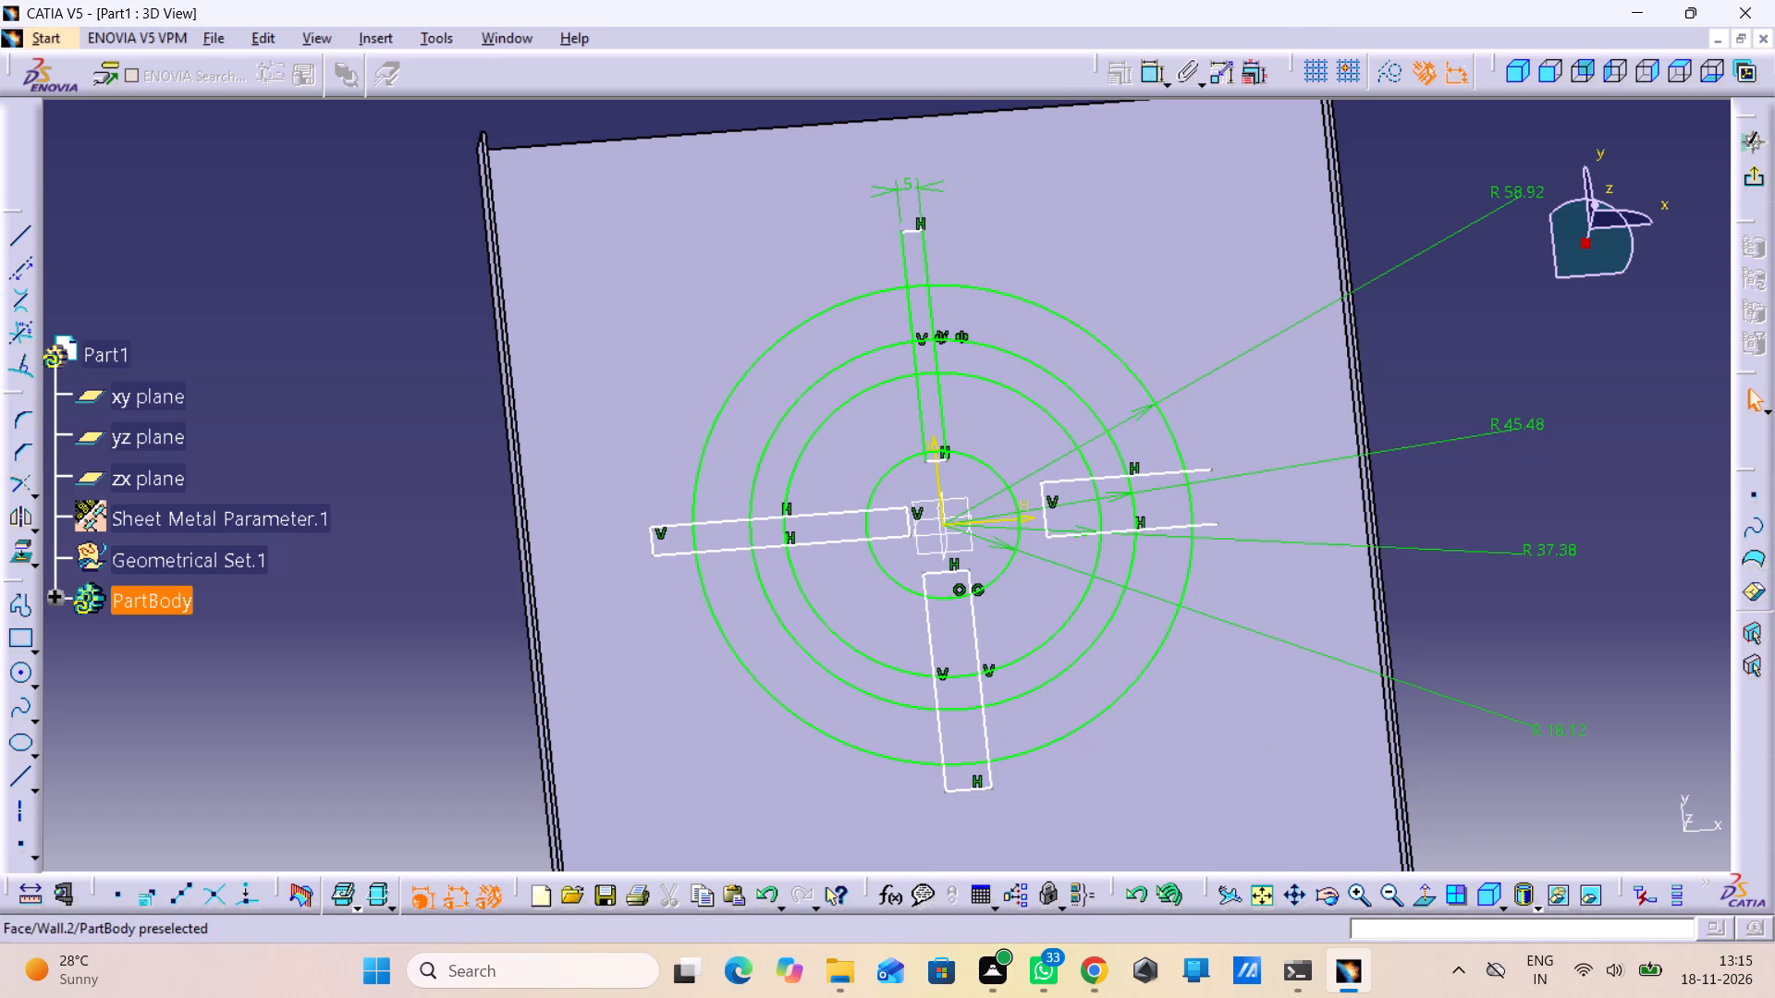
pyautogui.rightClick(1160, 476)
pyautogui.click(1200, 797)
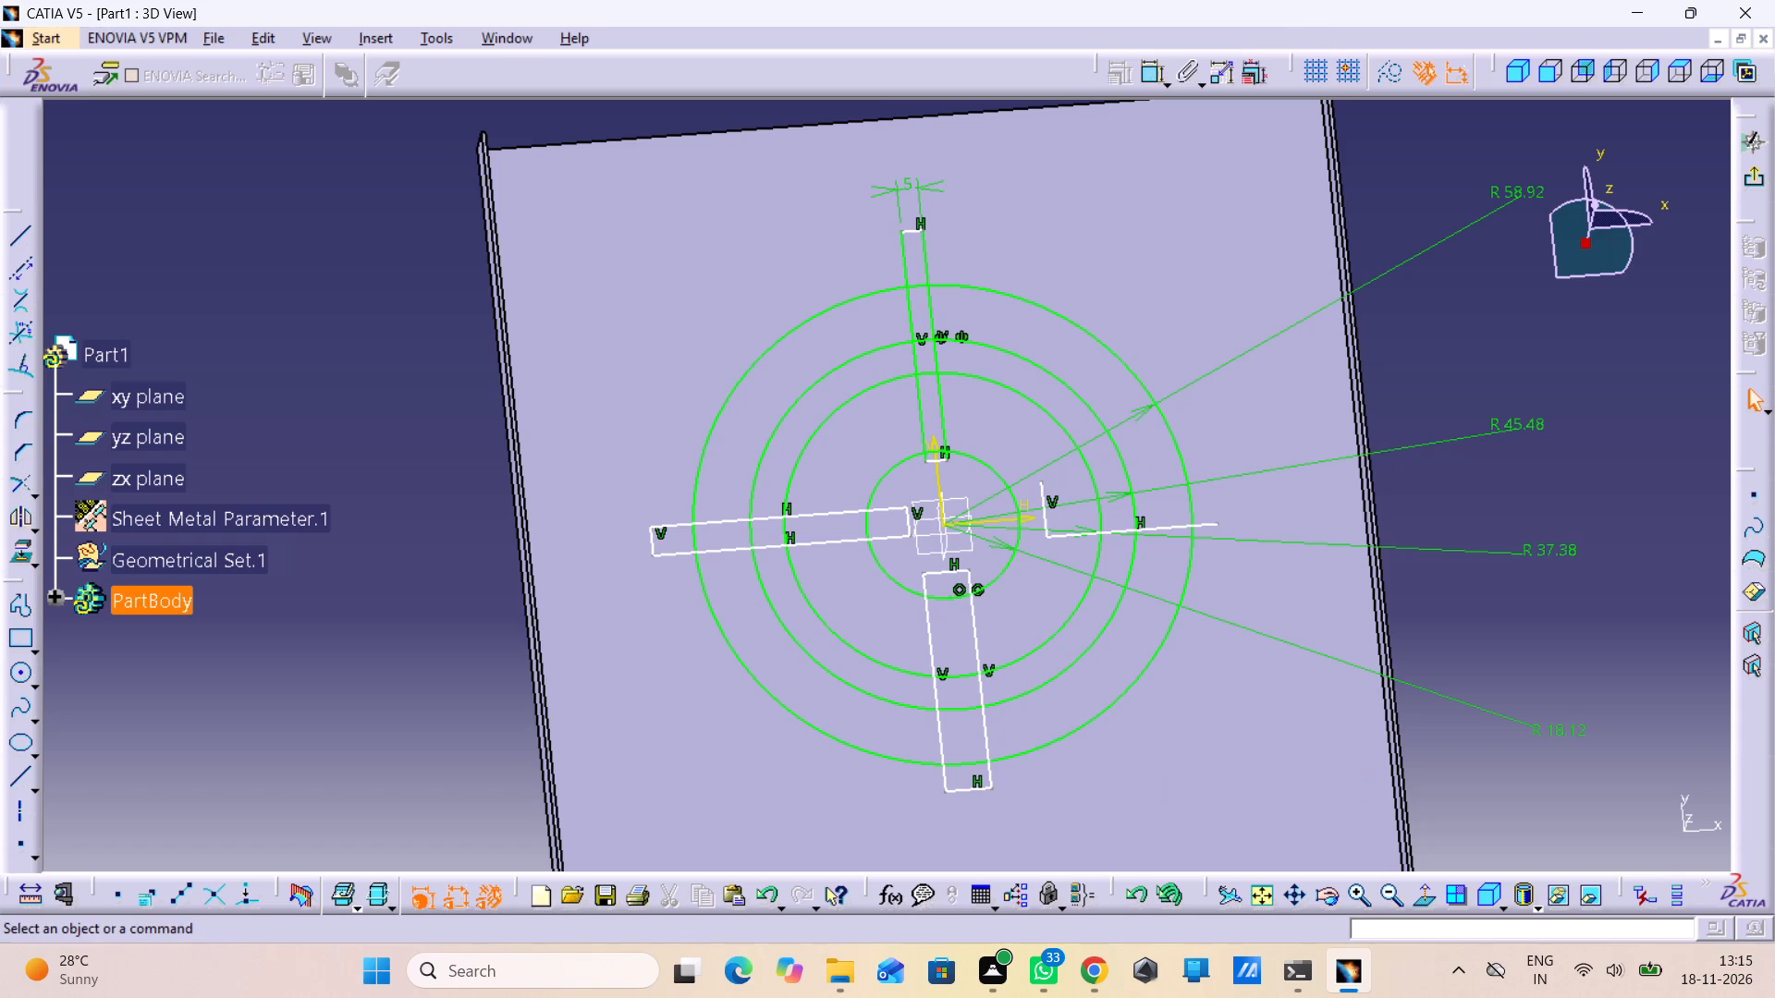
pyautogui.rightClick(1172, 526)
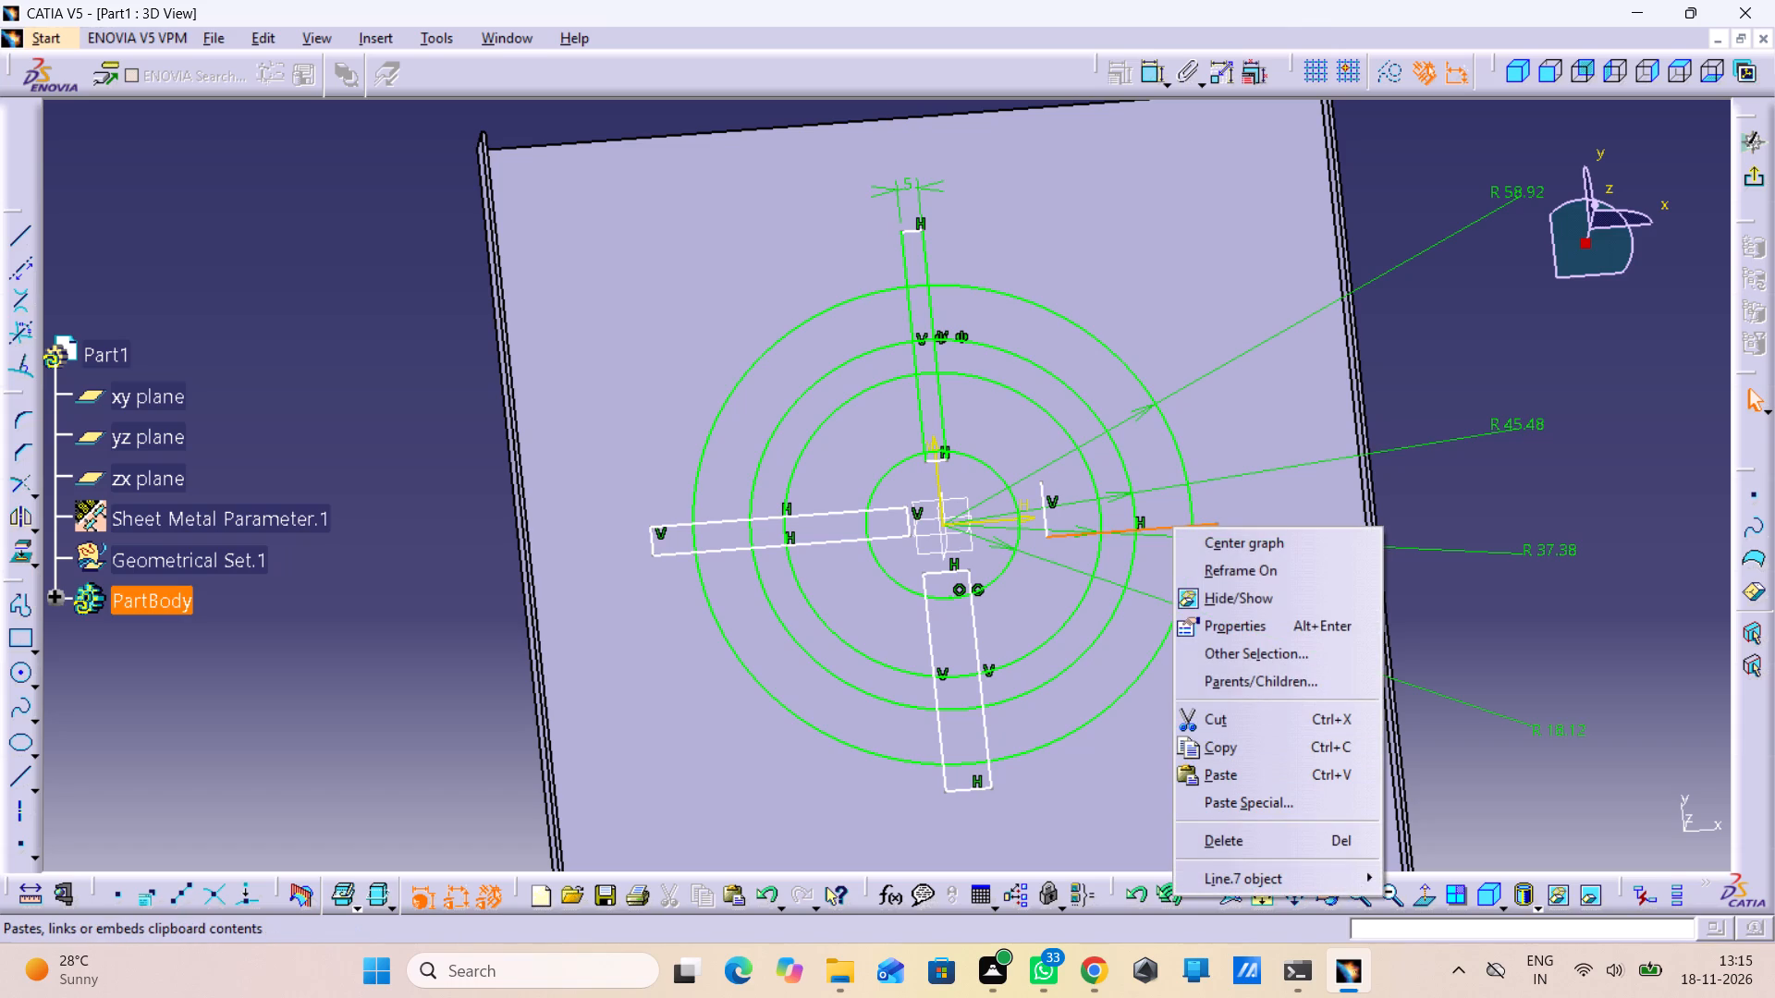
pyautogui.moveTo(1200, 830); pyautogui.dragTo(1182, 818)
pyautogui.click(1239, 840)
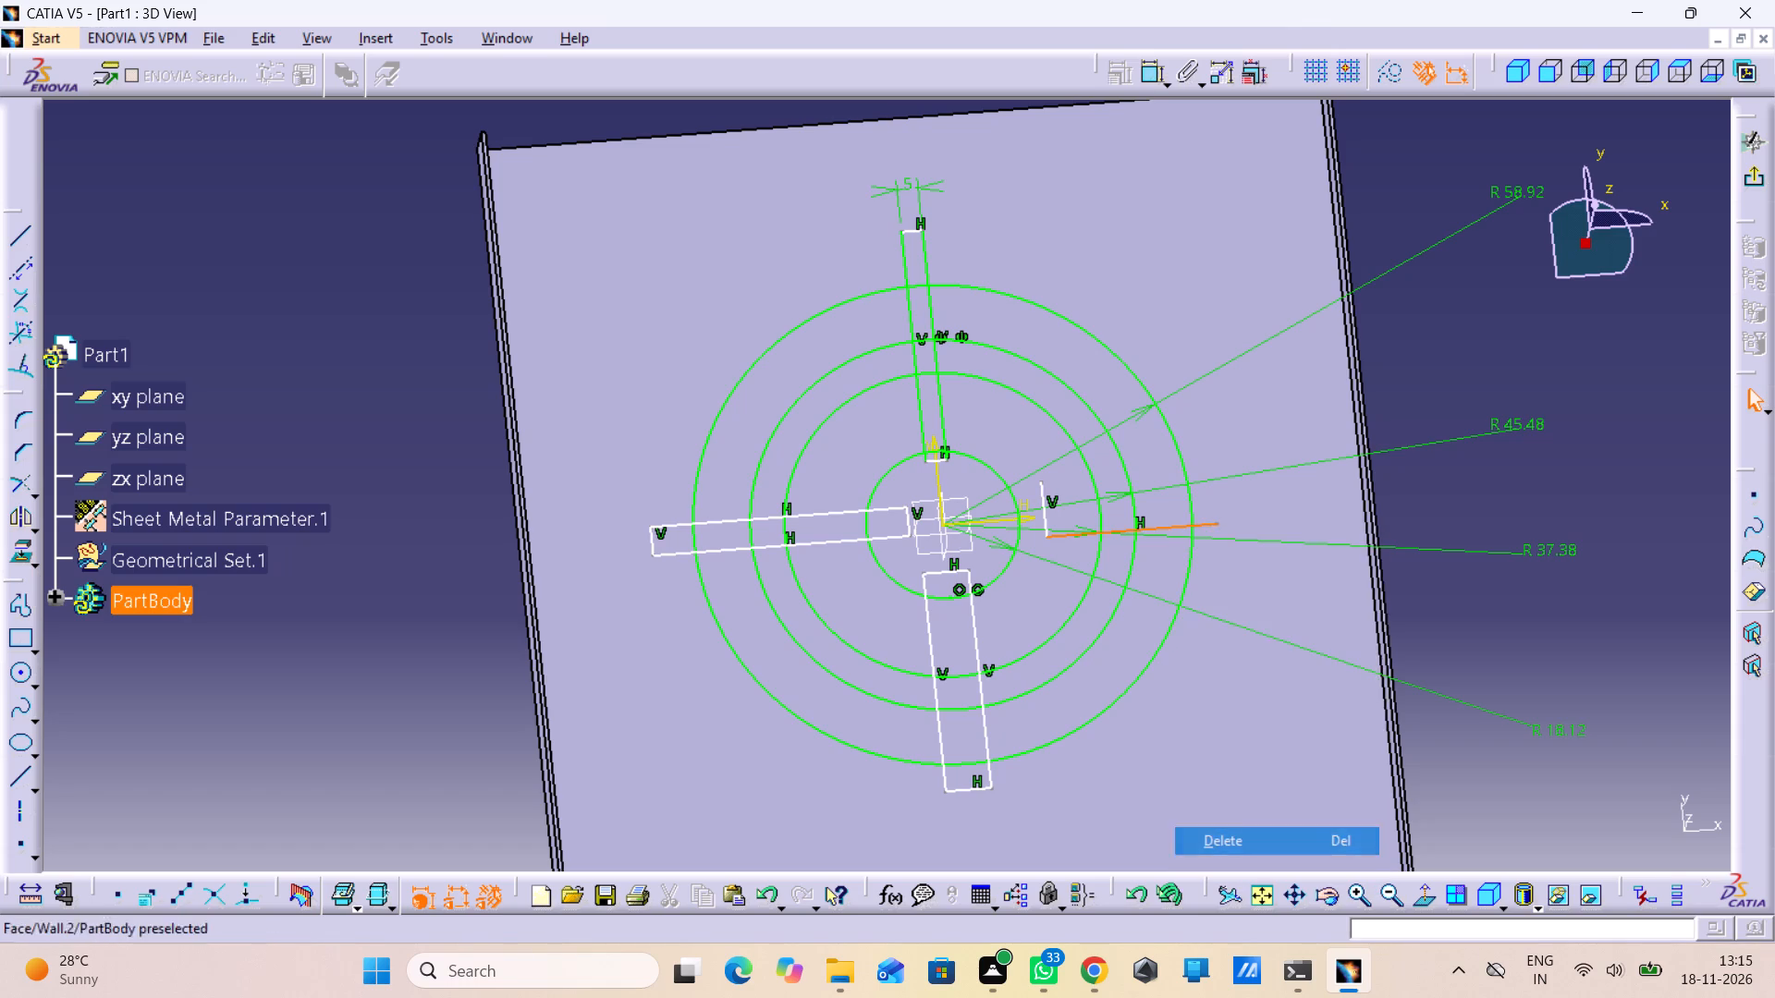
pyautogui.rightClick(1047, 516)
pyautogui.click(1051, 828)
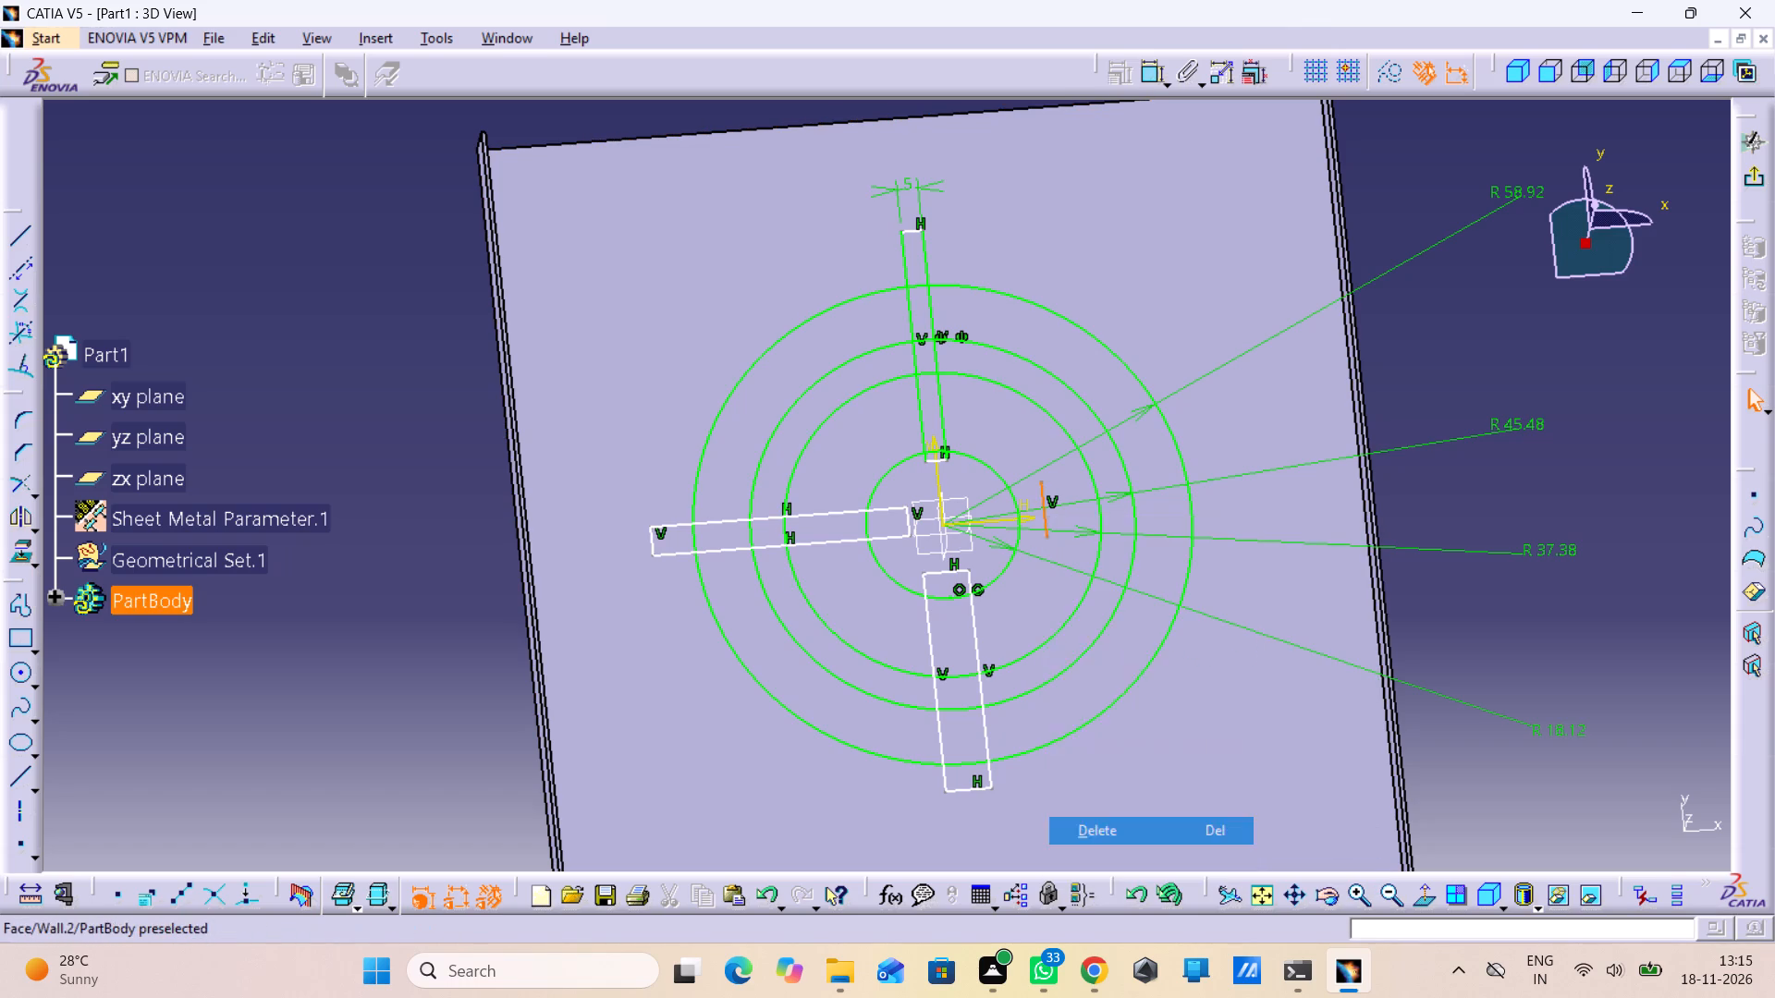
# Delete all four lines of the vertical rectangle below the origin.
pyautogui.rightClick(968, 656)
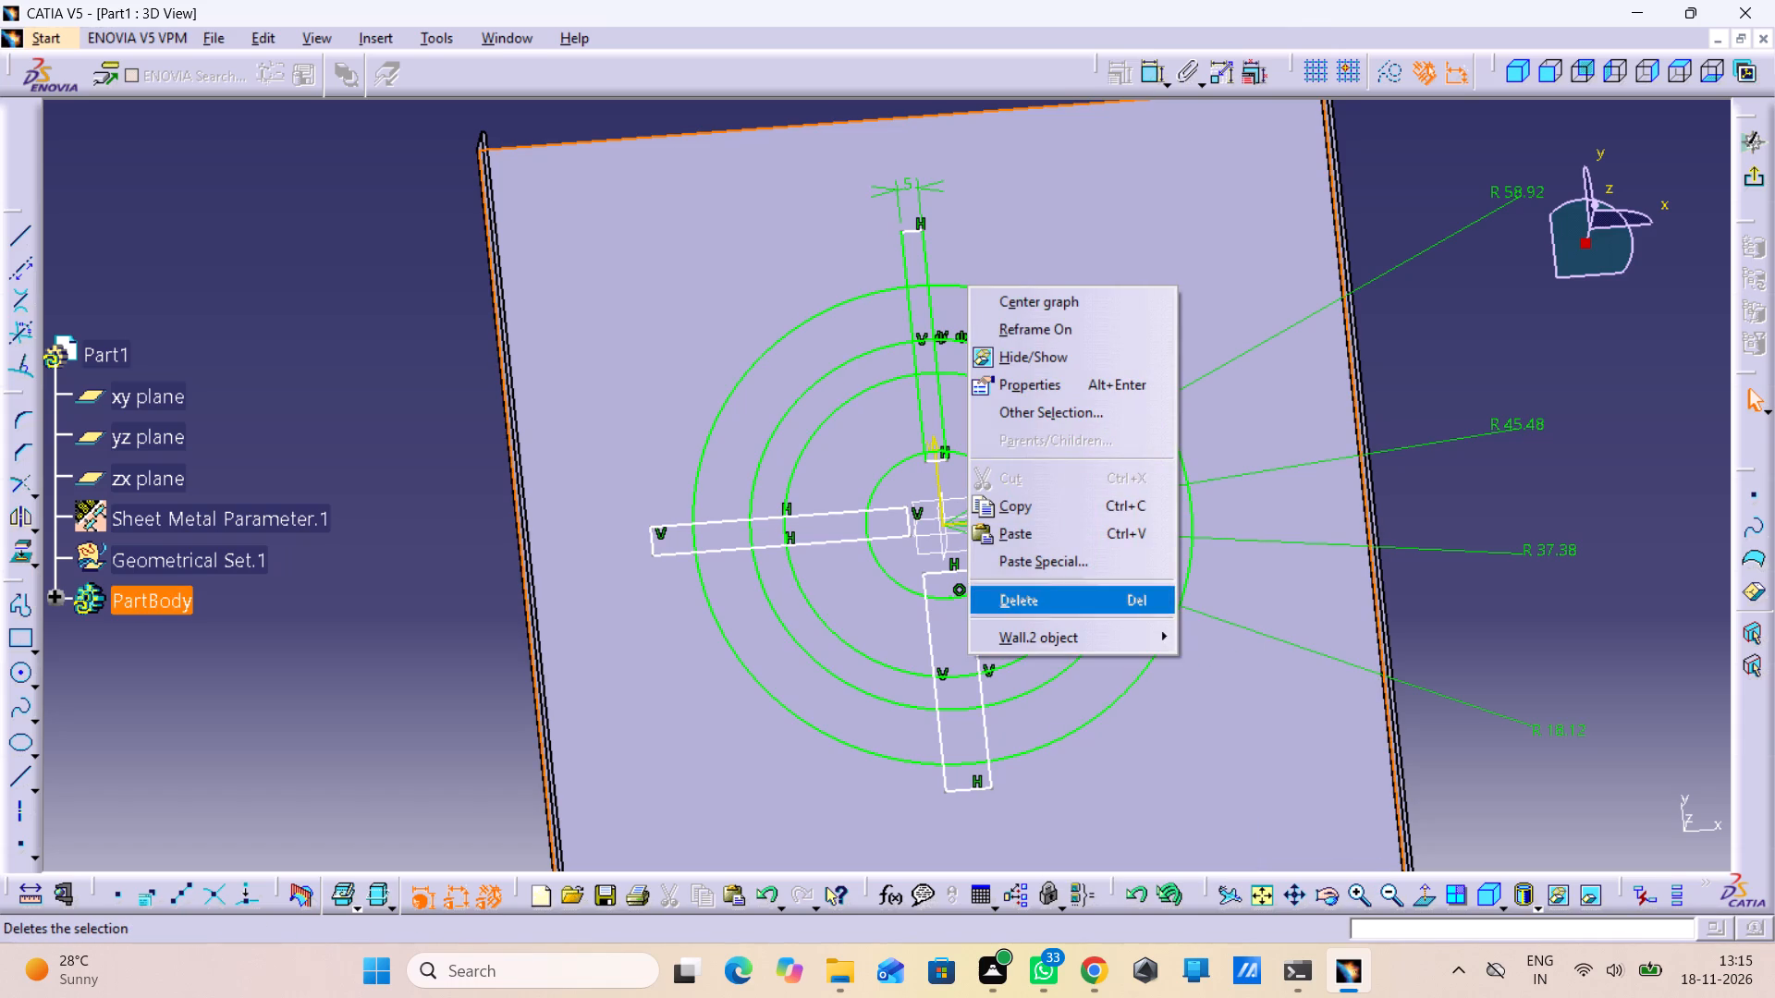
pyautogui.click(928, 638)
pyautogui.rightClick(928, 638)
pyautogui.click(947, 586)
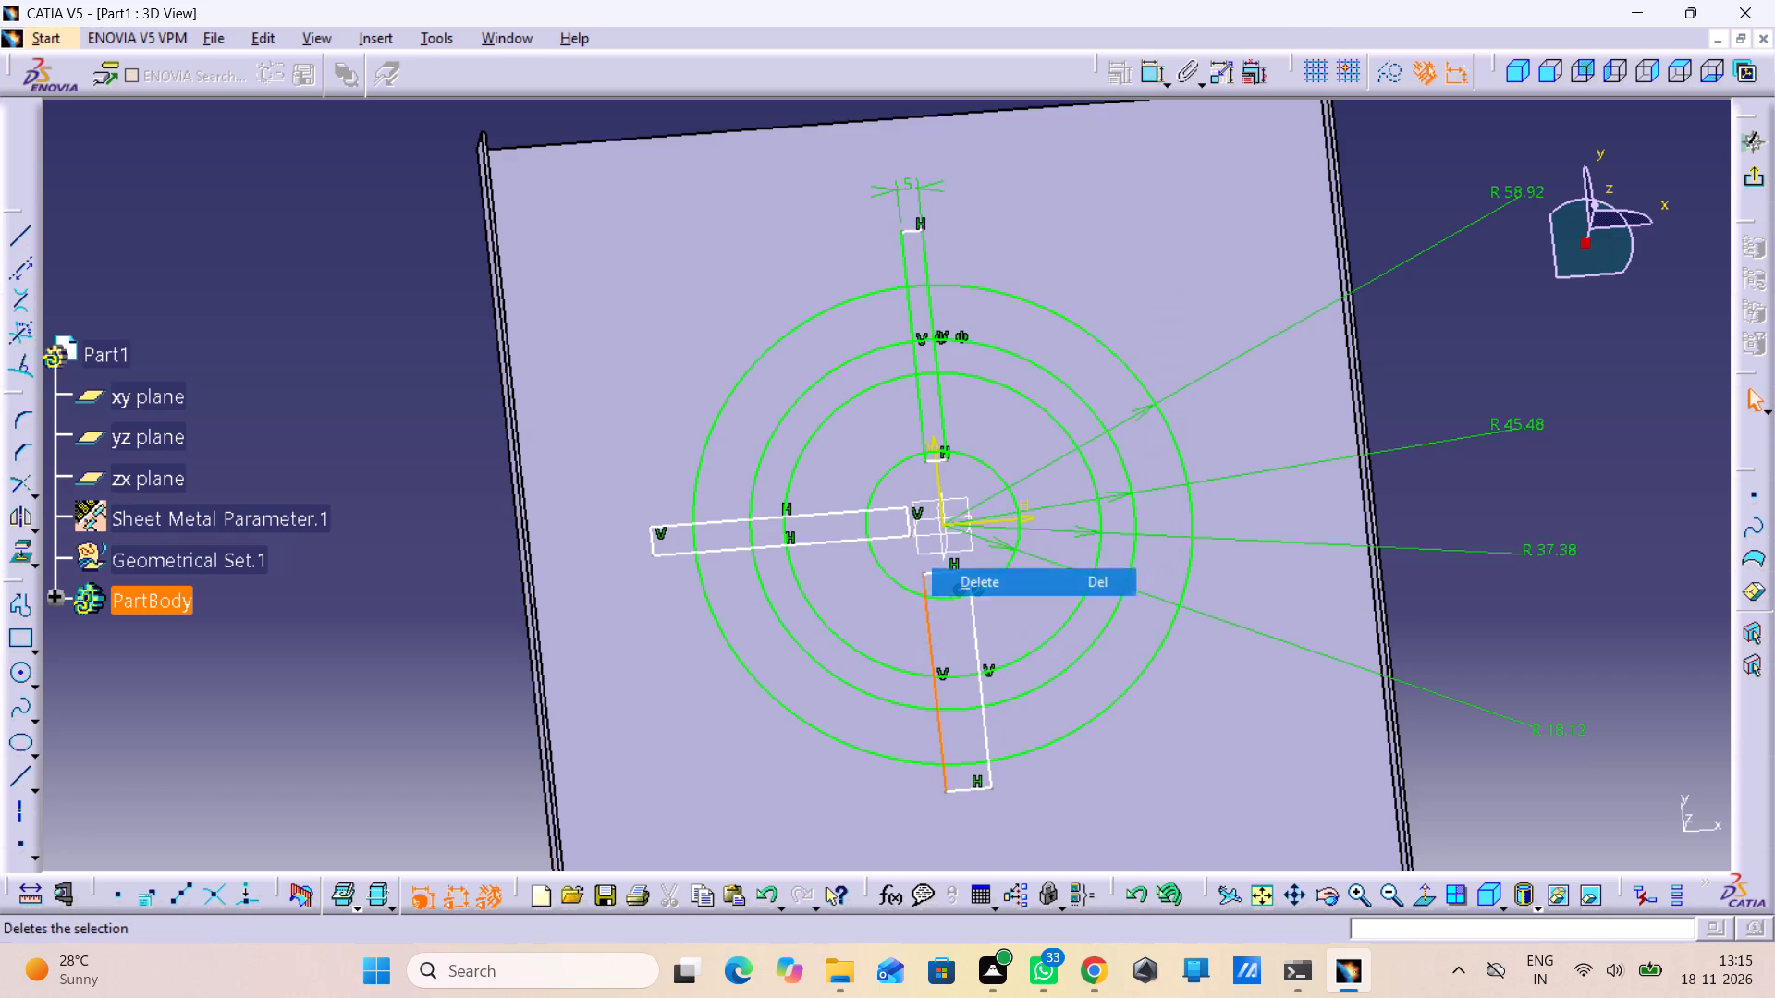
pyautogui.rightClick(975, 654)
pyautogui.click(1007, 602)
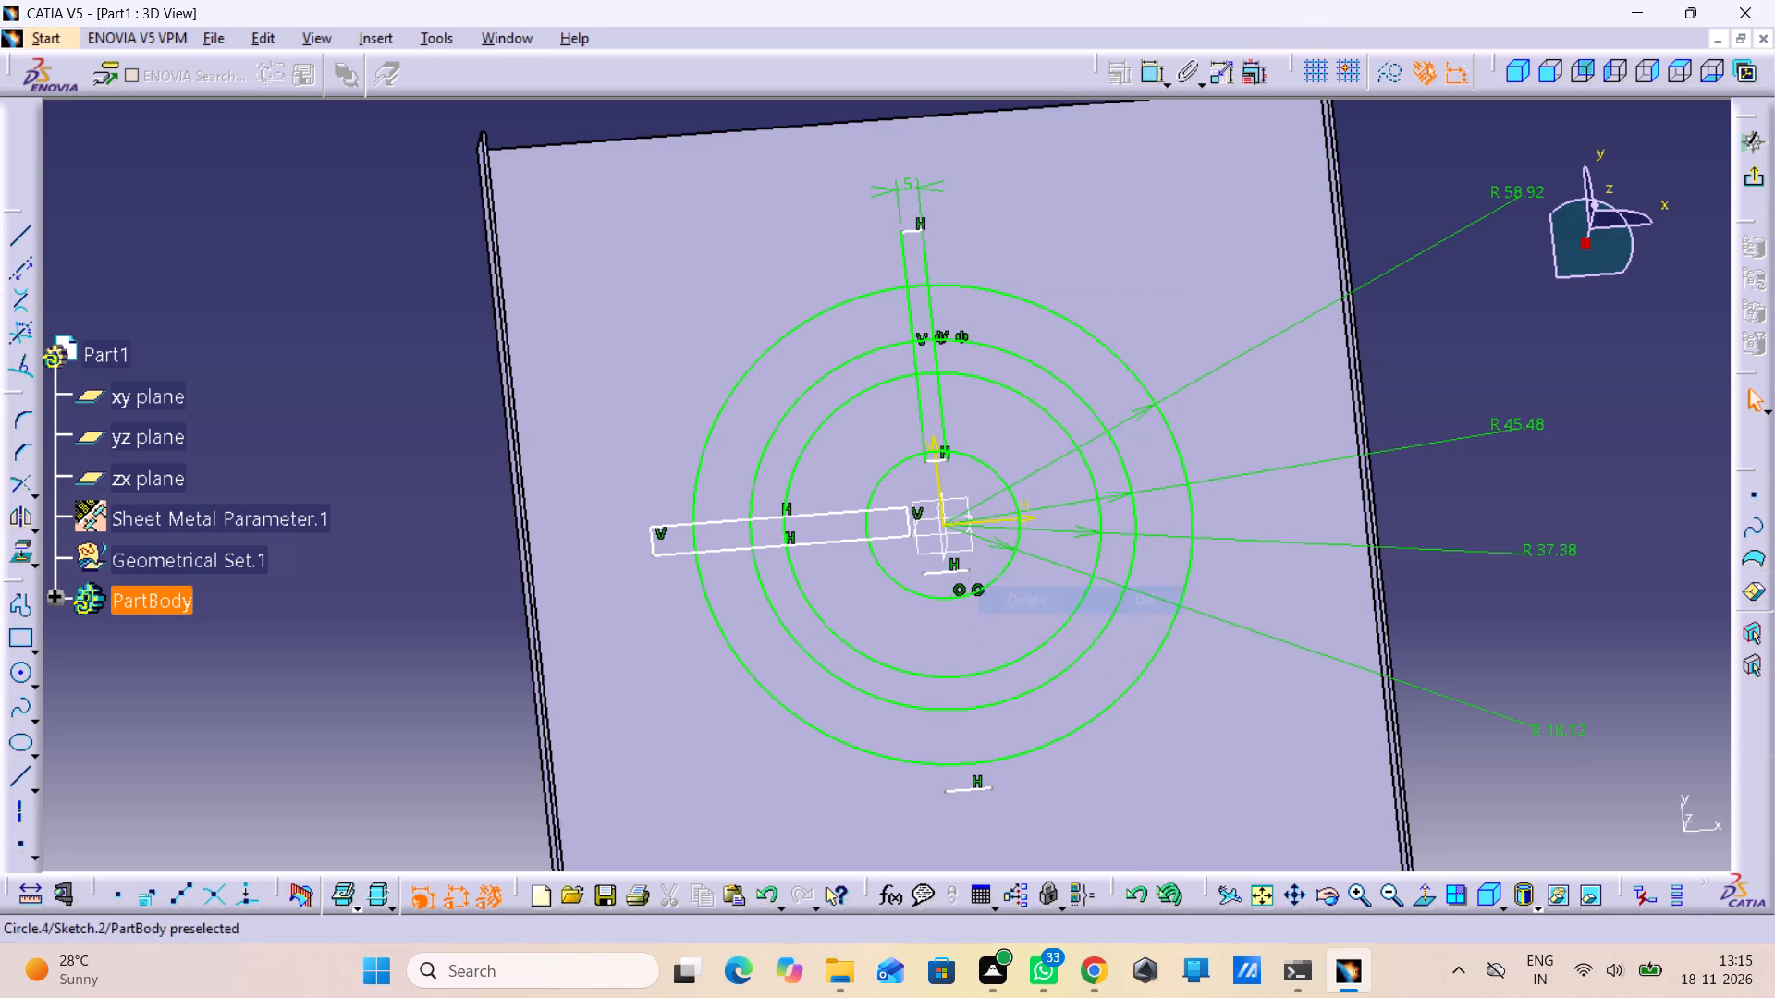
pyautogui.rightClick(960, 576)
pyautogui.click(1019, 523)
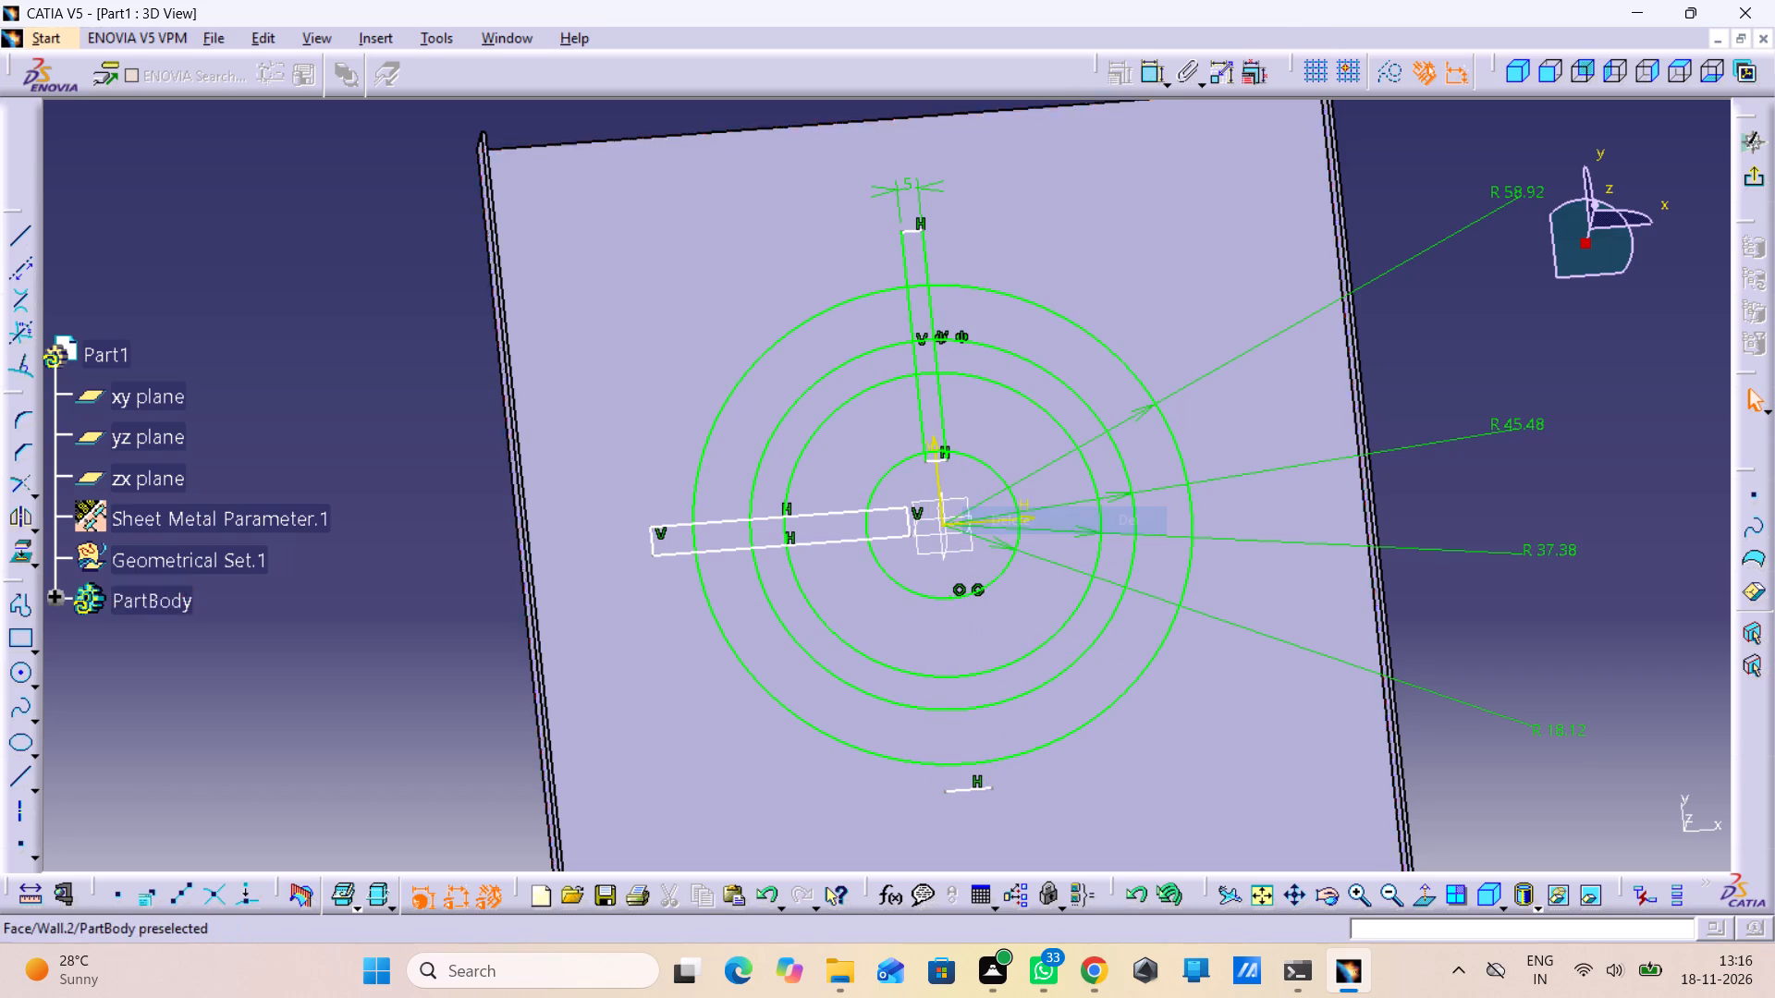
pyautogui.rightClick(970, 785)
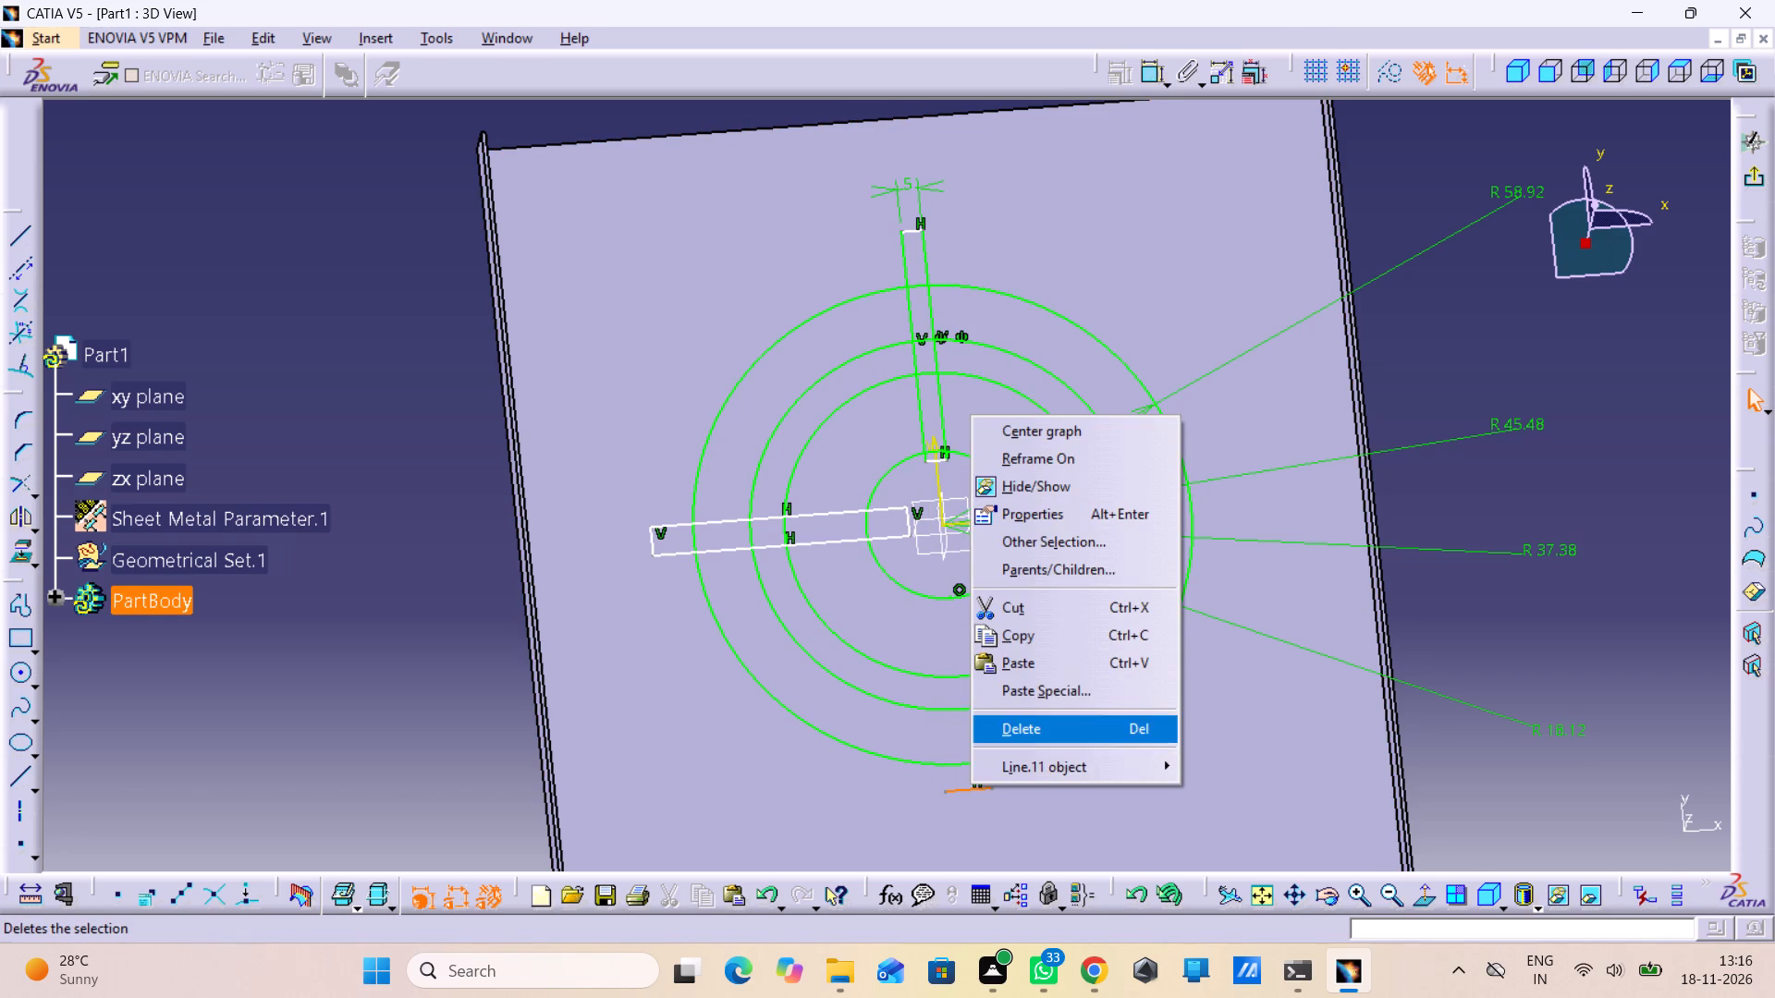
pyautogui.click(1033, 736)
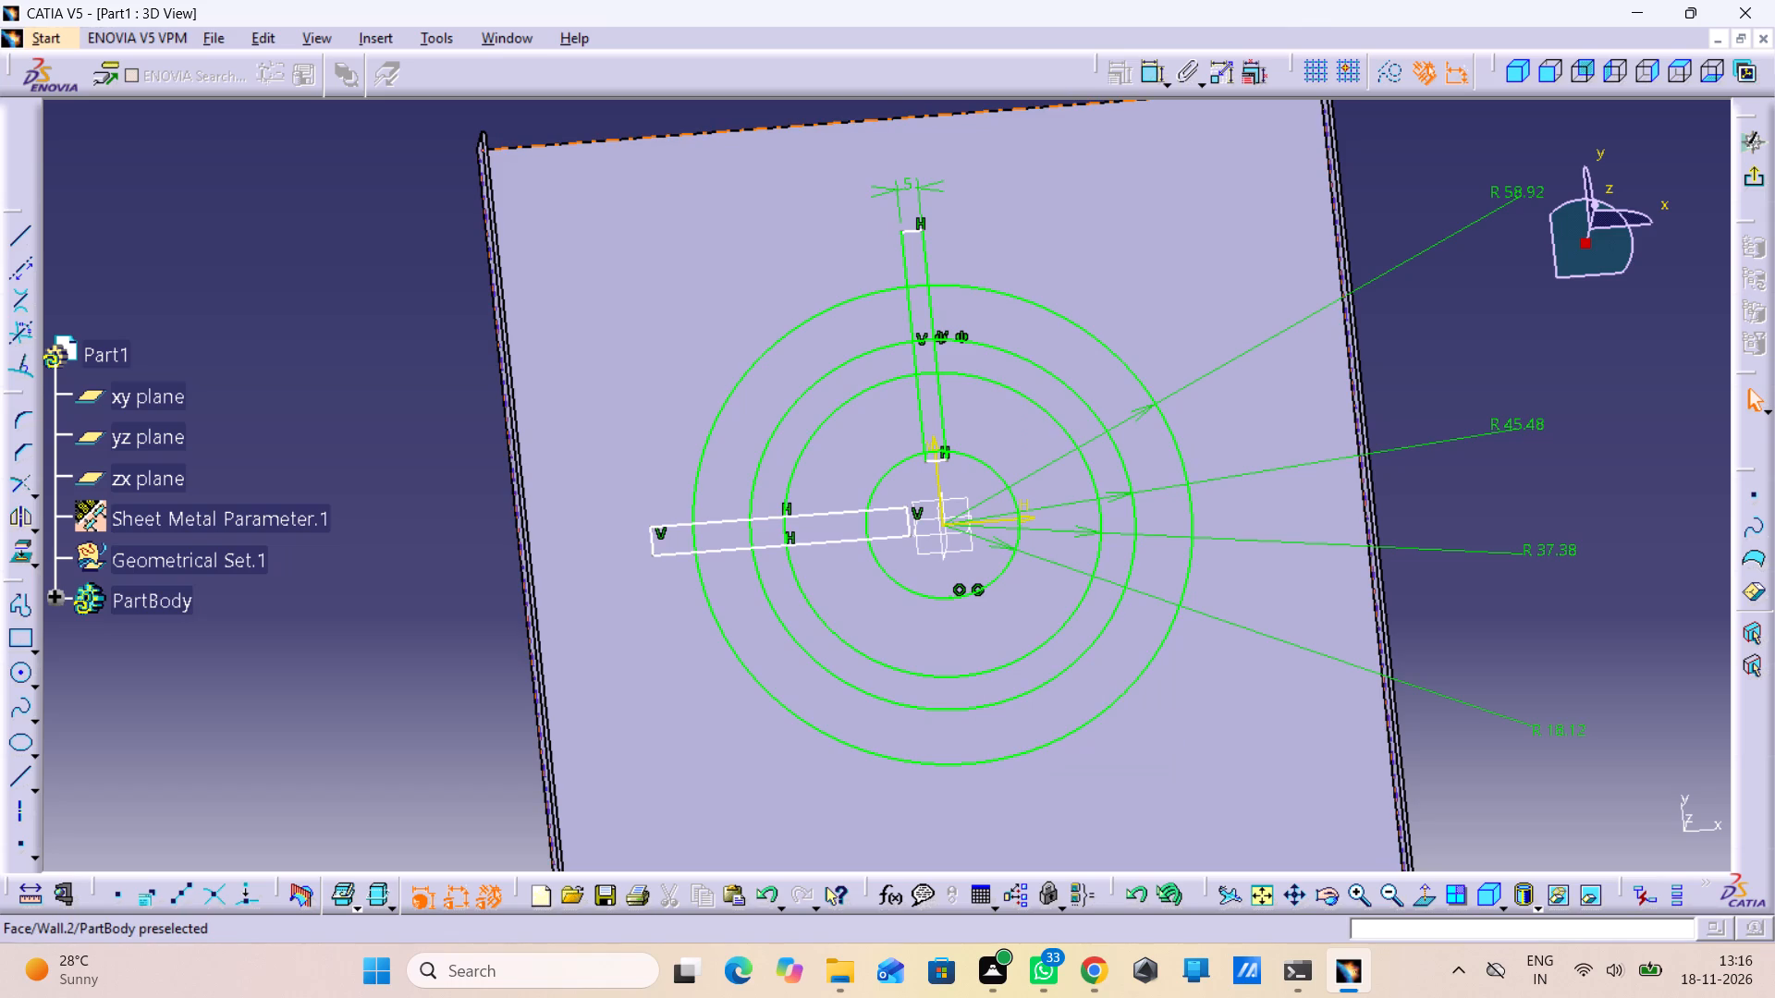
# Delete all four lines of the horizontal rectangle on the negative-x side of the origin.
pyautogui.rightClick(819, 544)
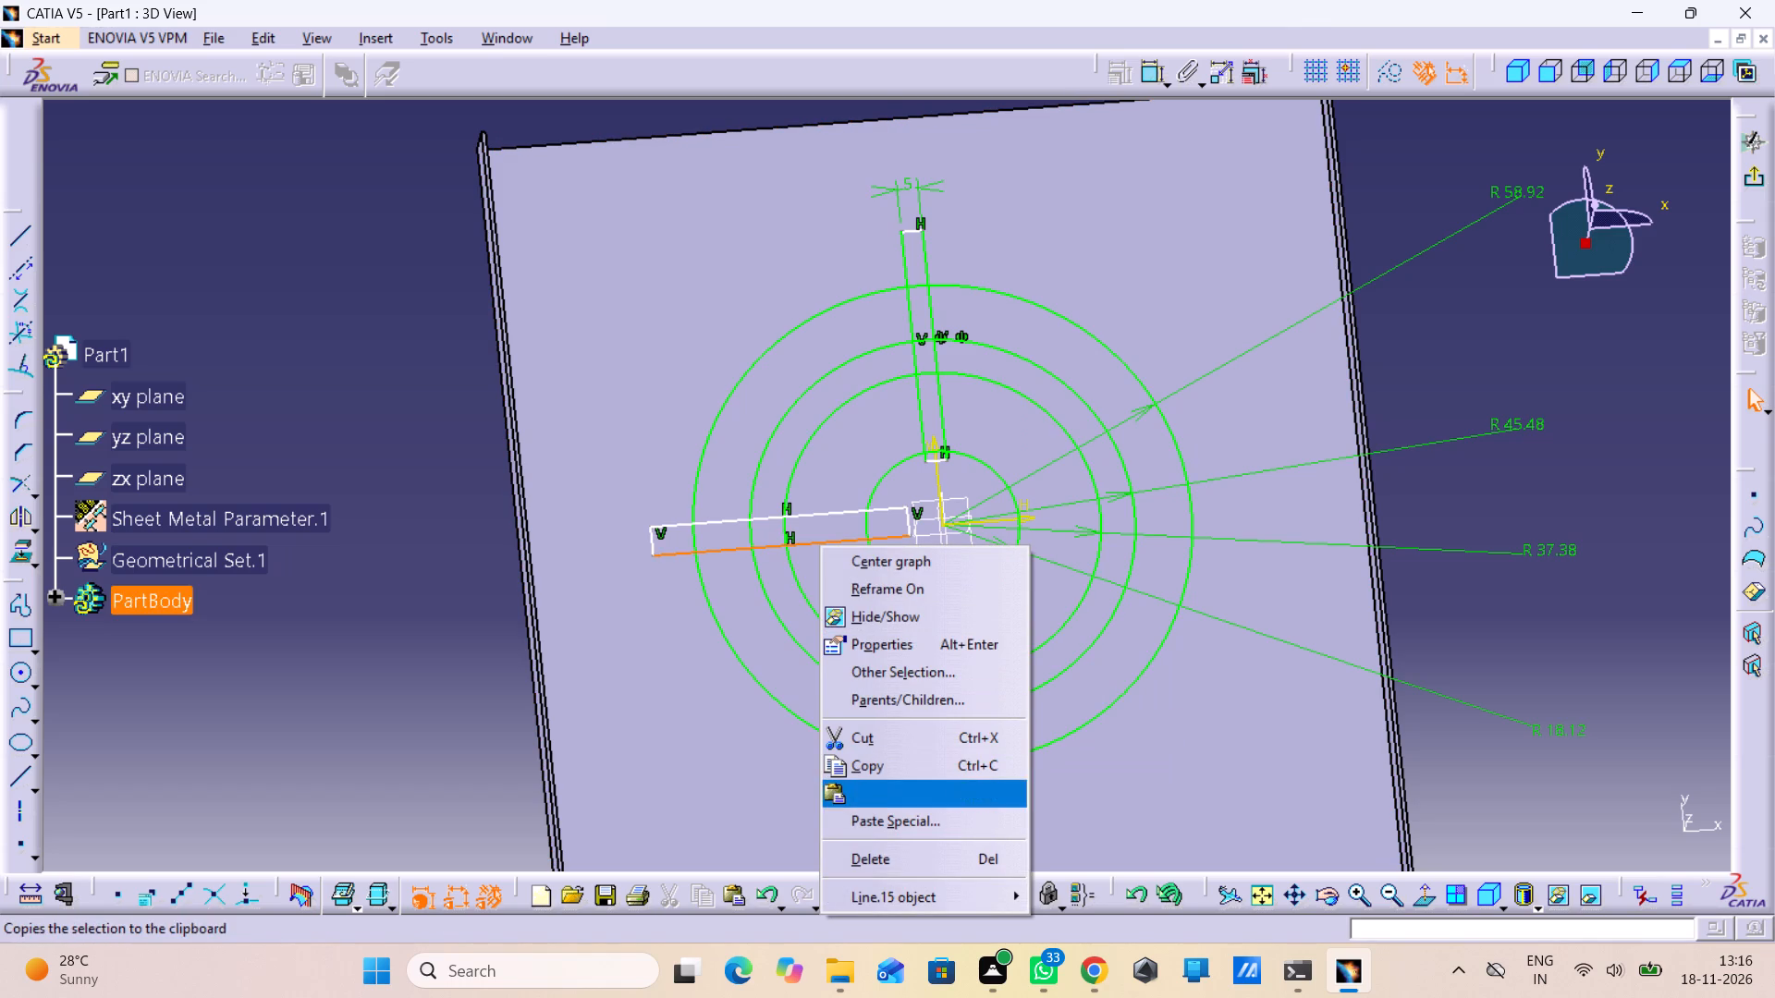
pyautogui.click(880, 848)
pyautogui.rightClick(847, 504)
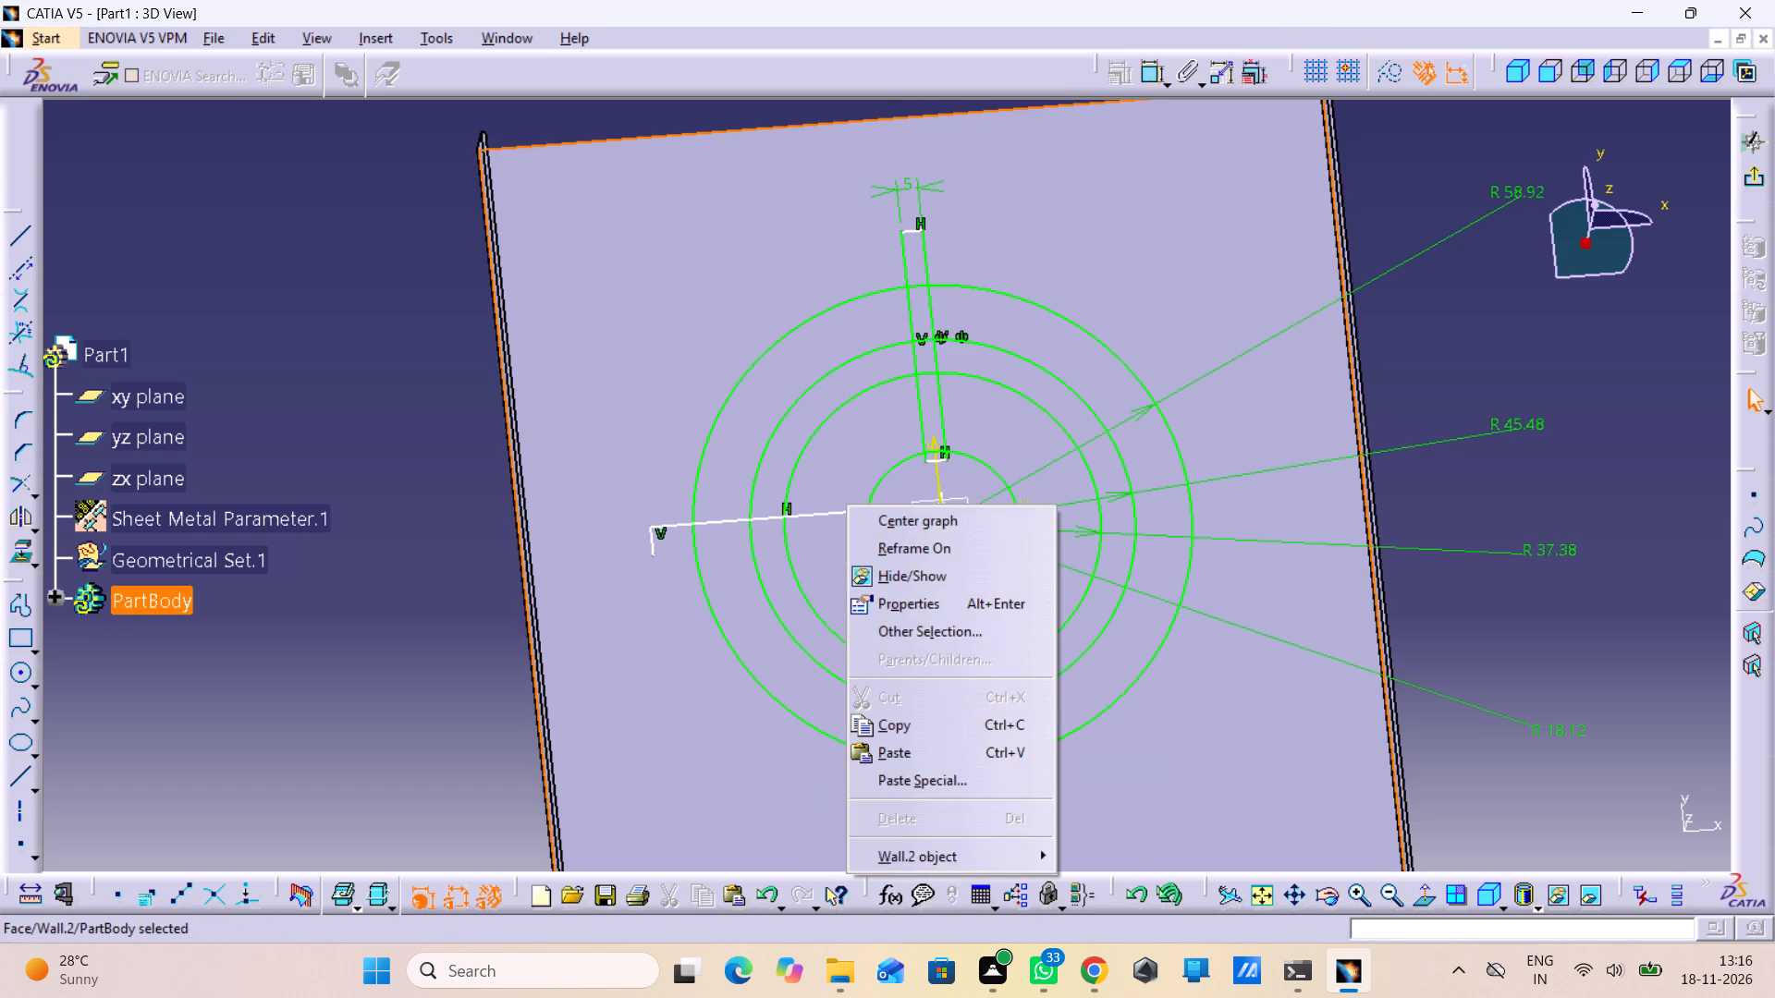
pyautogui.click(827, 513)
pyautogui.click(827, 513)
pyautogui.rightClick(827, 513)
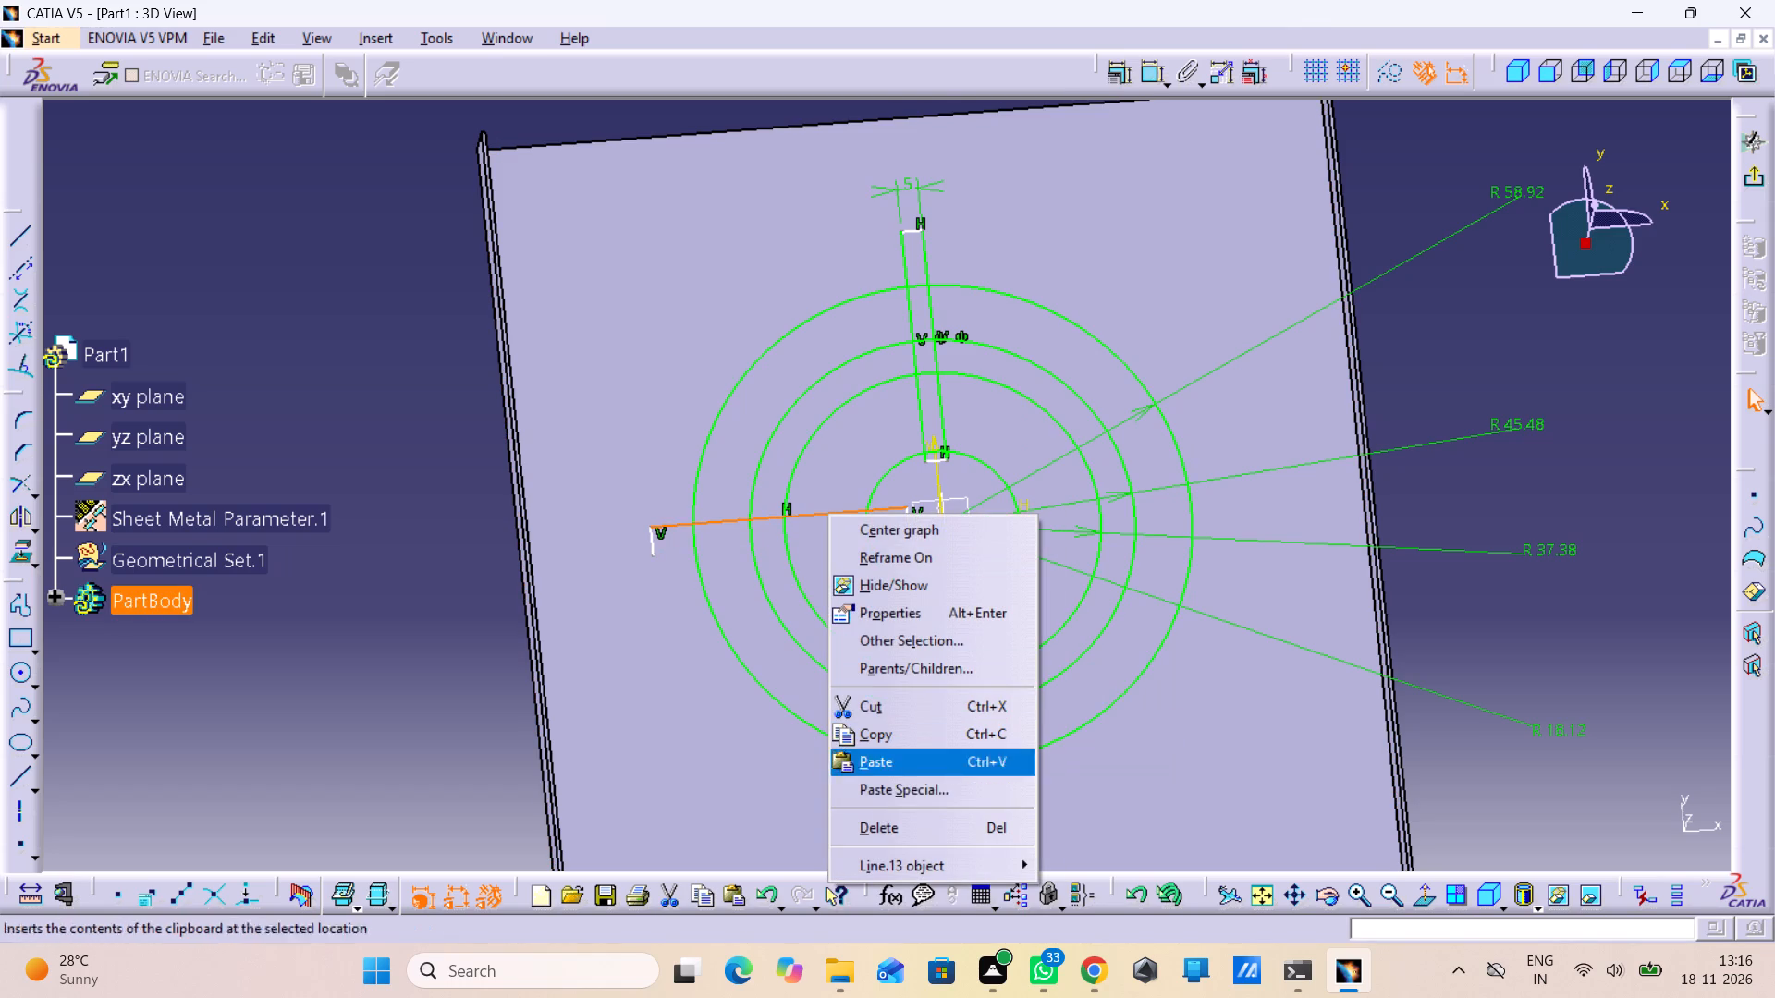
pyautogui.click(869, 823)
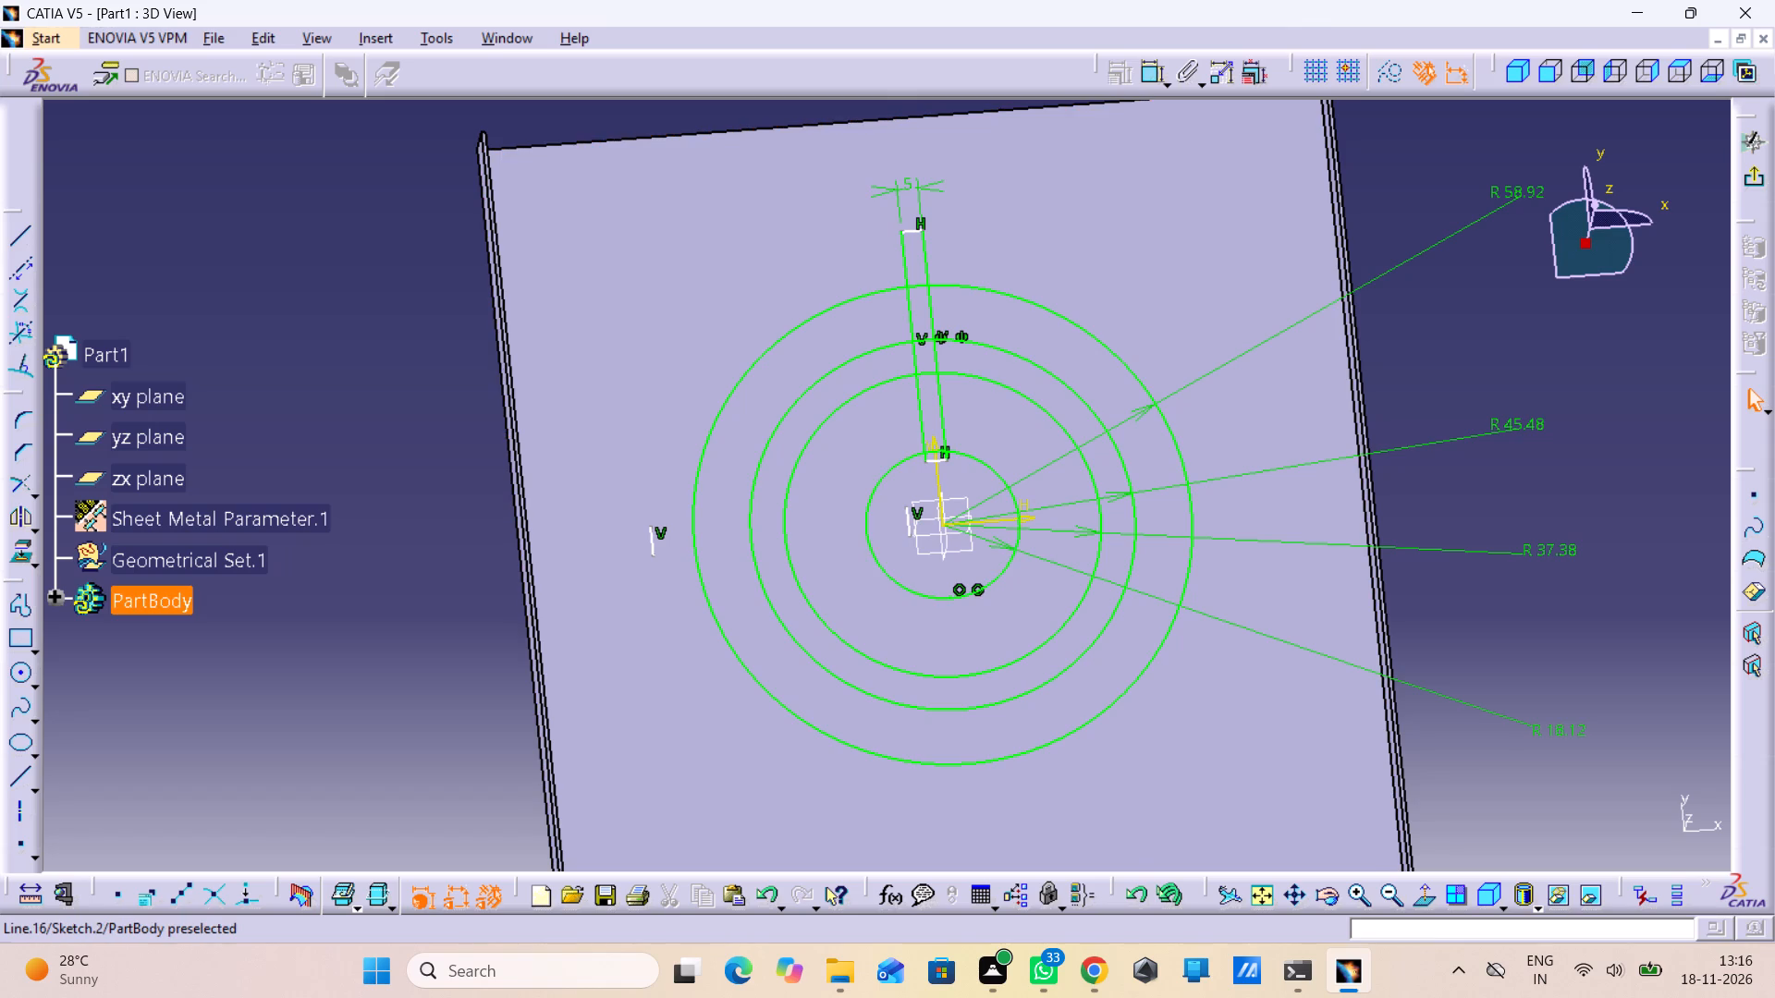
pyautogui.rightClick(913, 522)
pyautogui.click(986, 823)
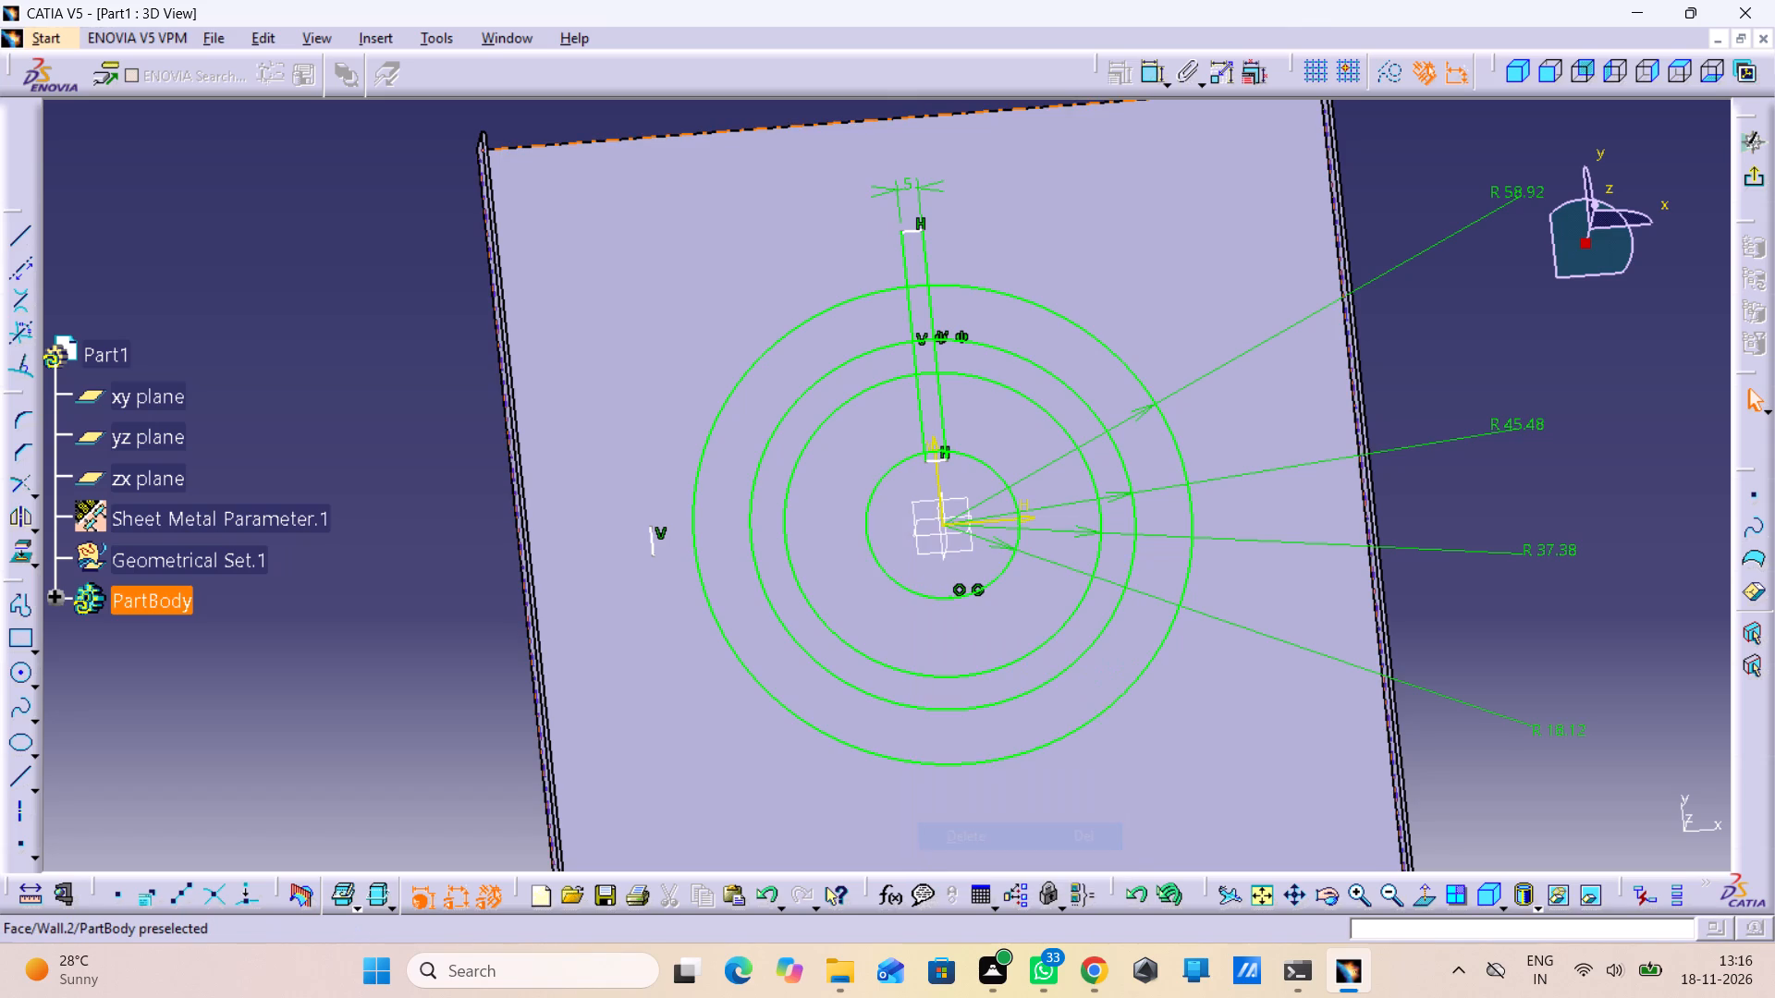
pyautogui.rightClick(652, 539)
pyautogui.click(697, 845)
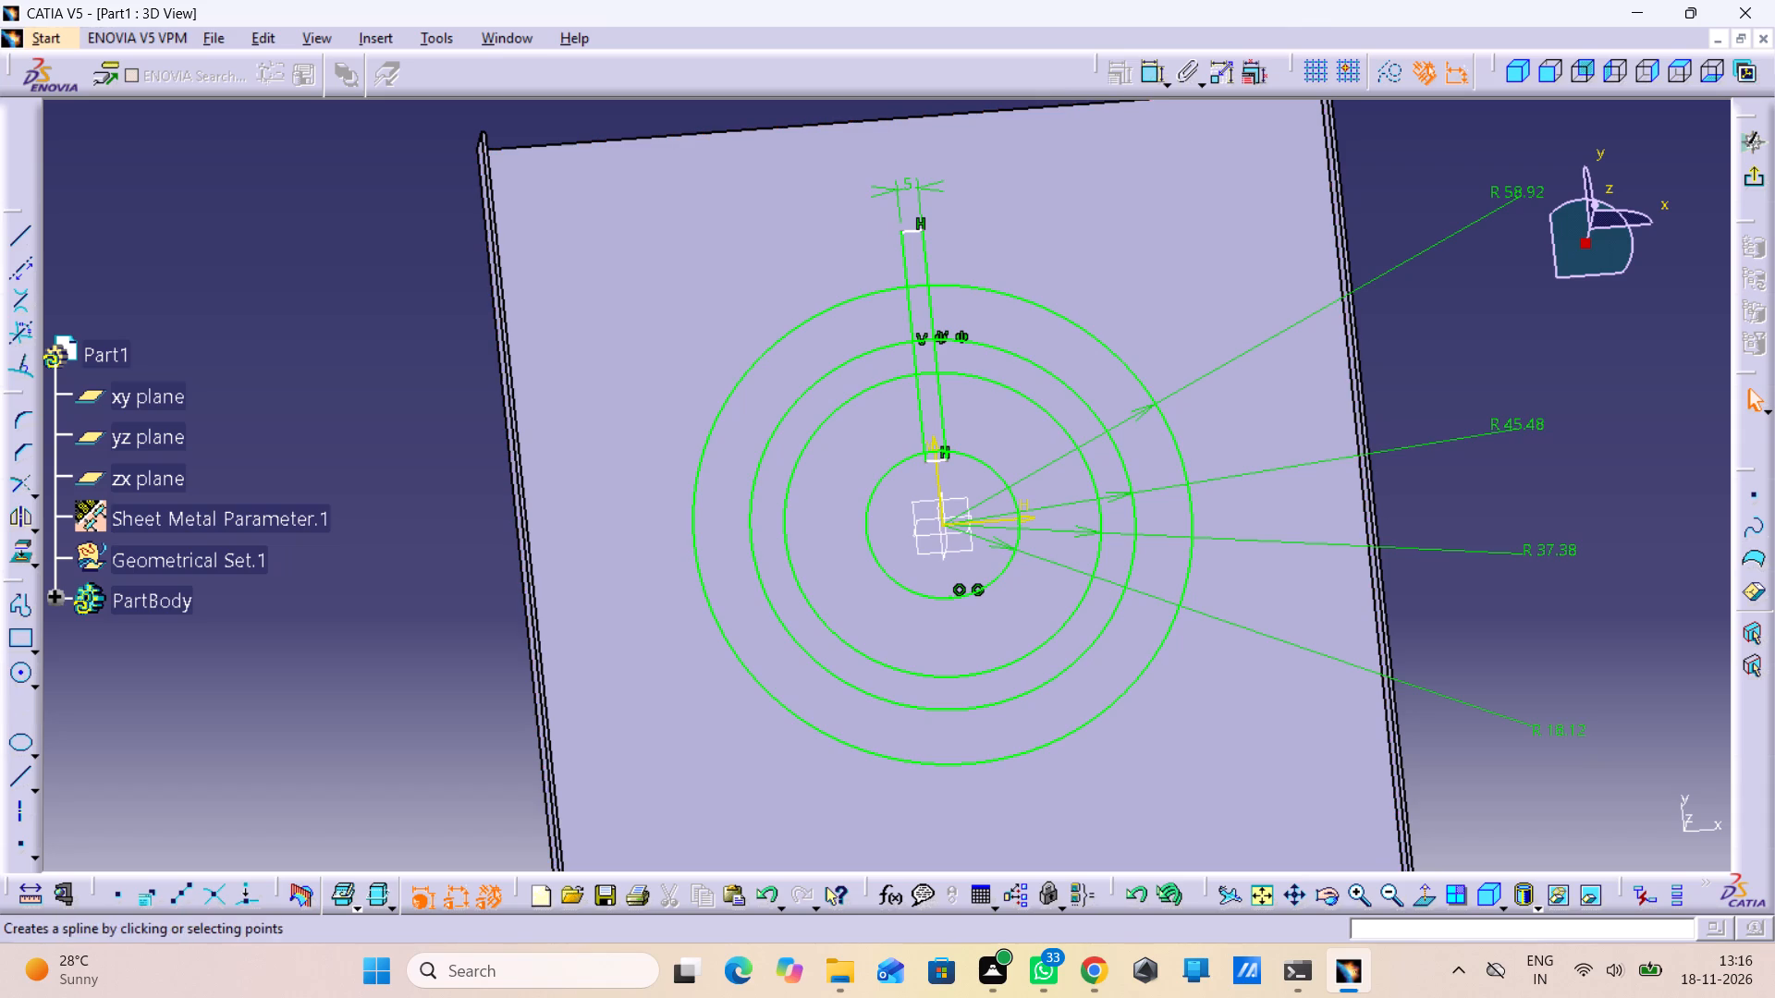
# Quick Trim the narrow upper rectangle's bottom edge and the ends of its two long lines inside the smallest circle.
pyautogui.click(34, 491)
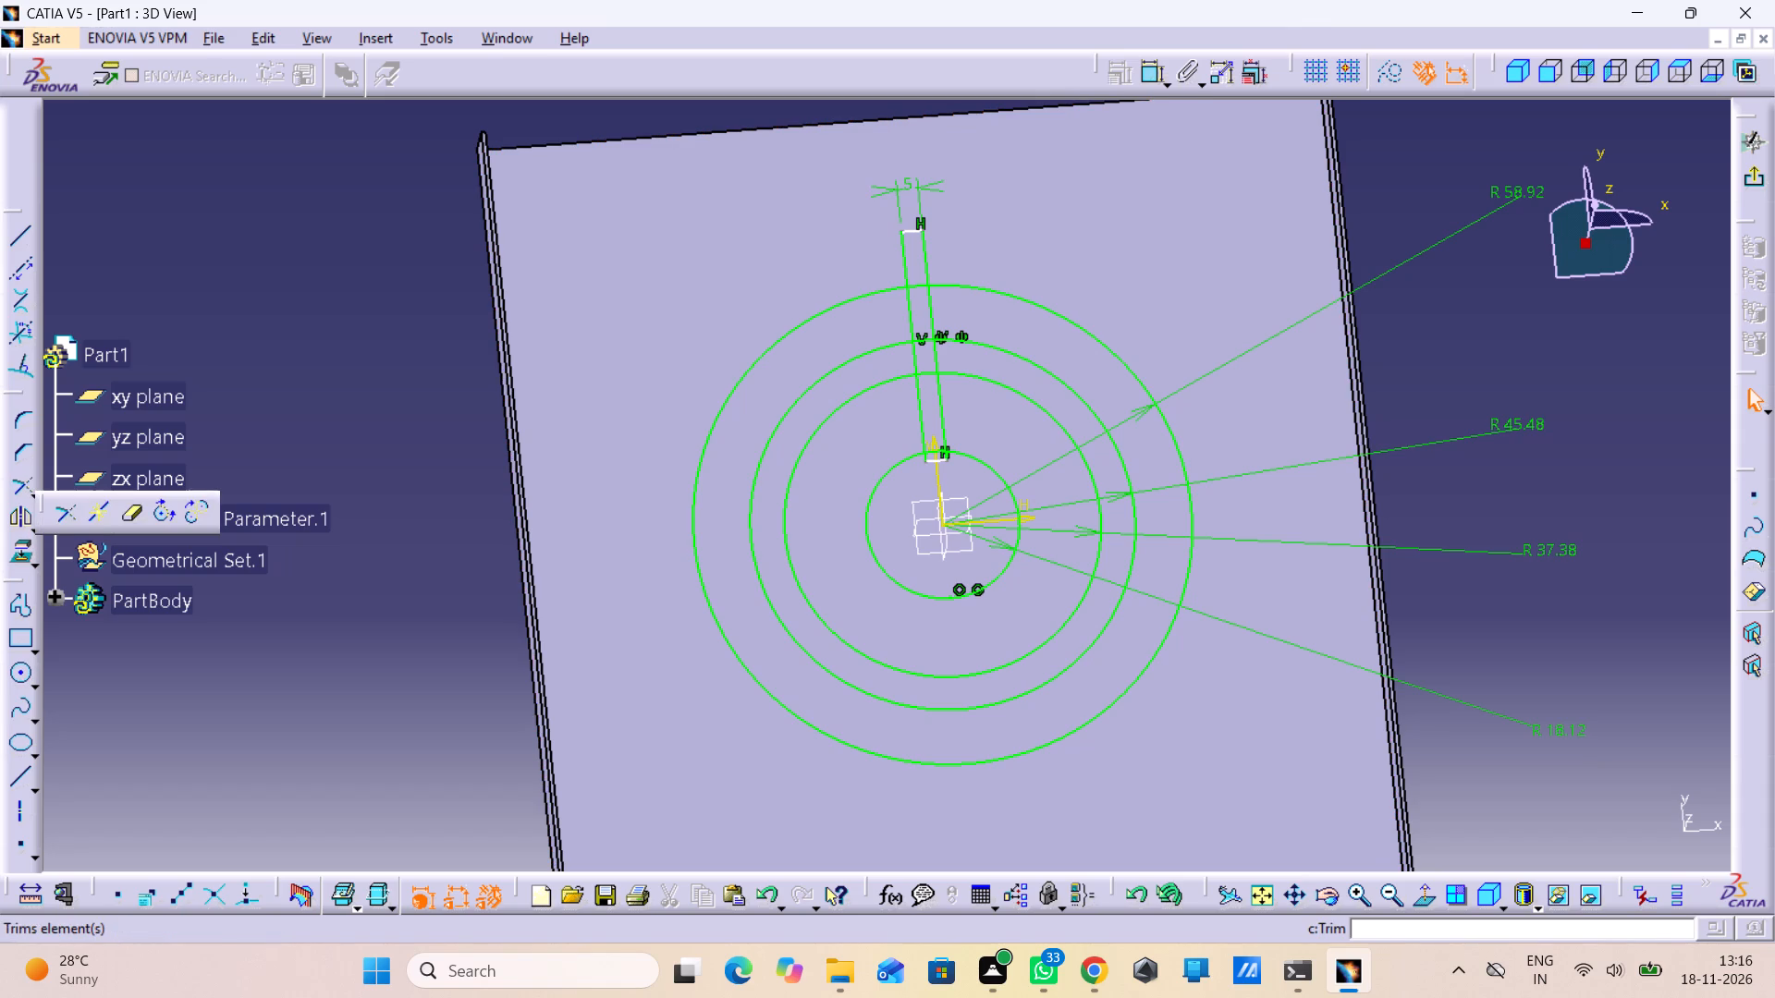
pyautogui.doubleClick(128, 514)
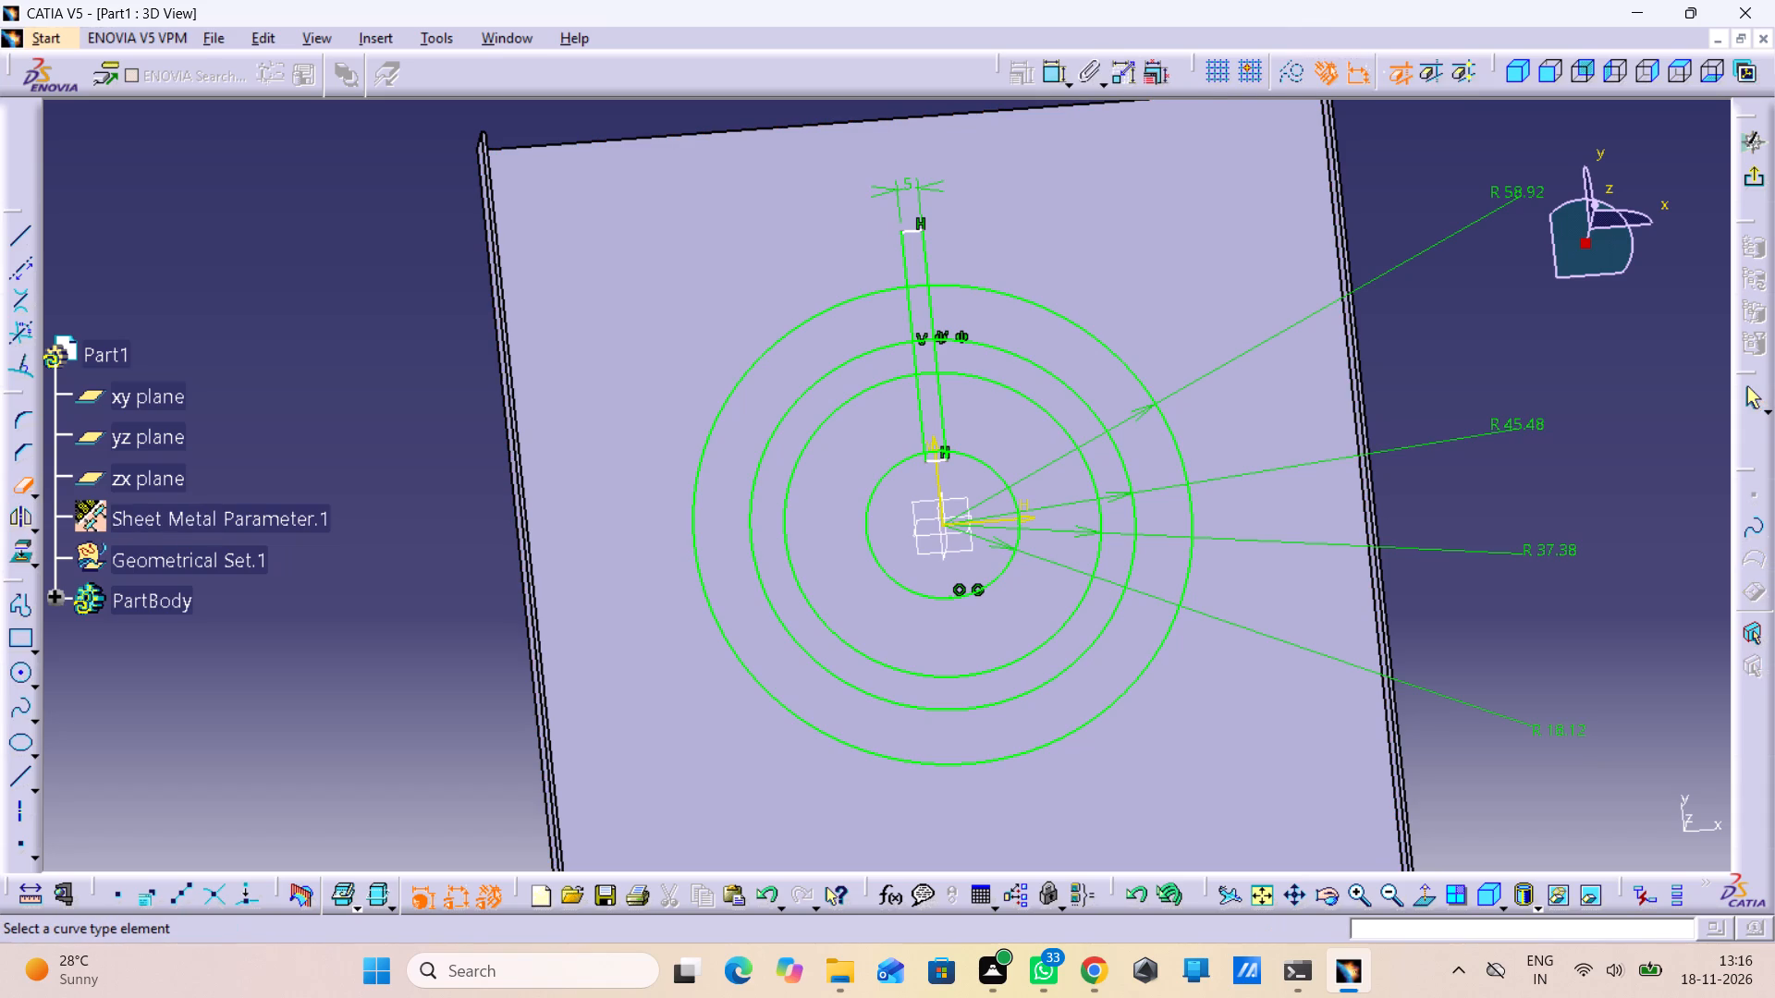
pyautogui.click(932, 460)
pyautogui.moveTo(939, 460); pyautogui.dragTo(895, 242, button='middle')
pyautogui.rightClick(939, 460)
pyautogui.click(1026, 386)
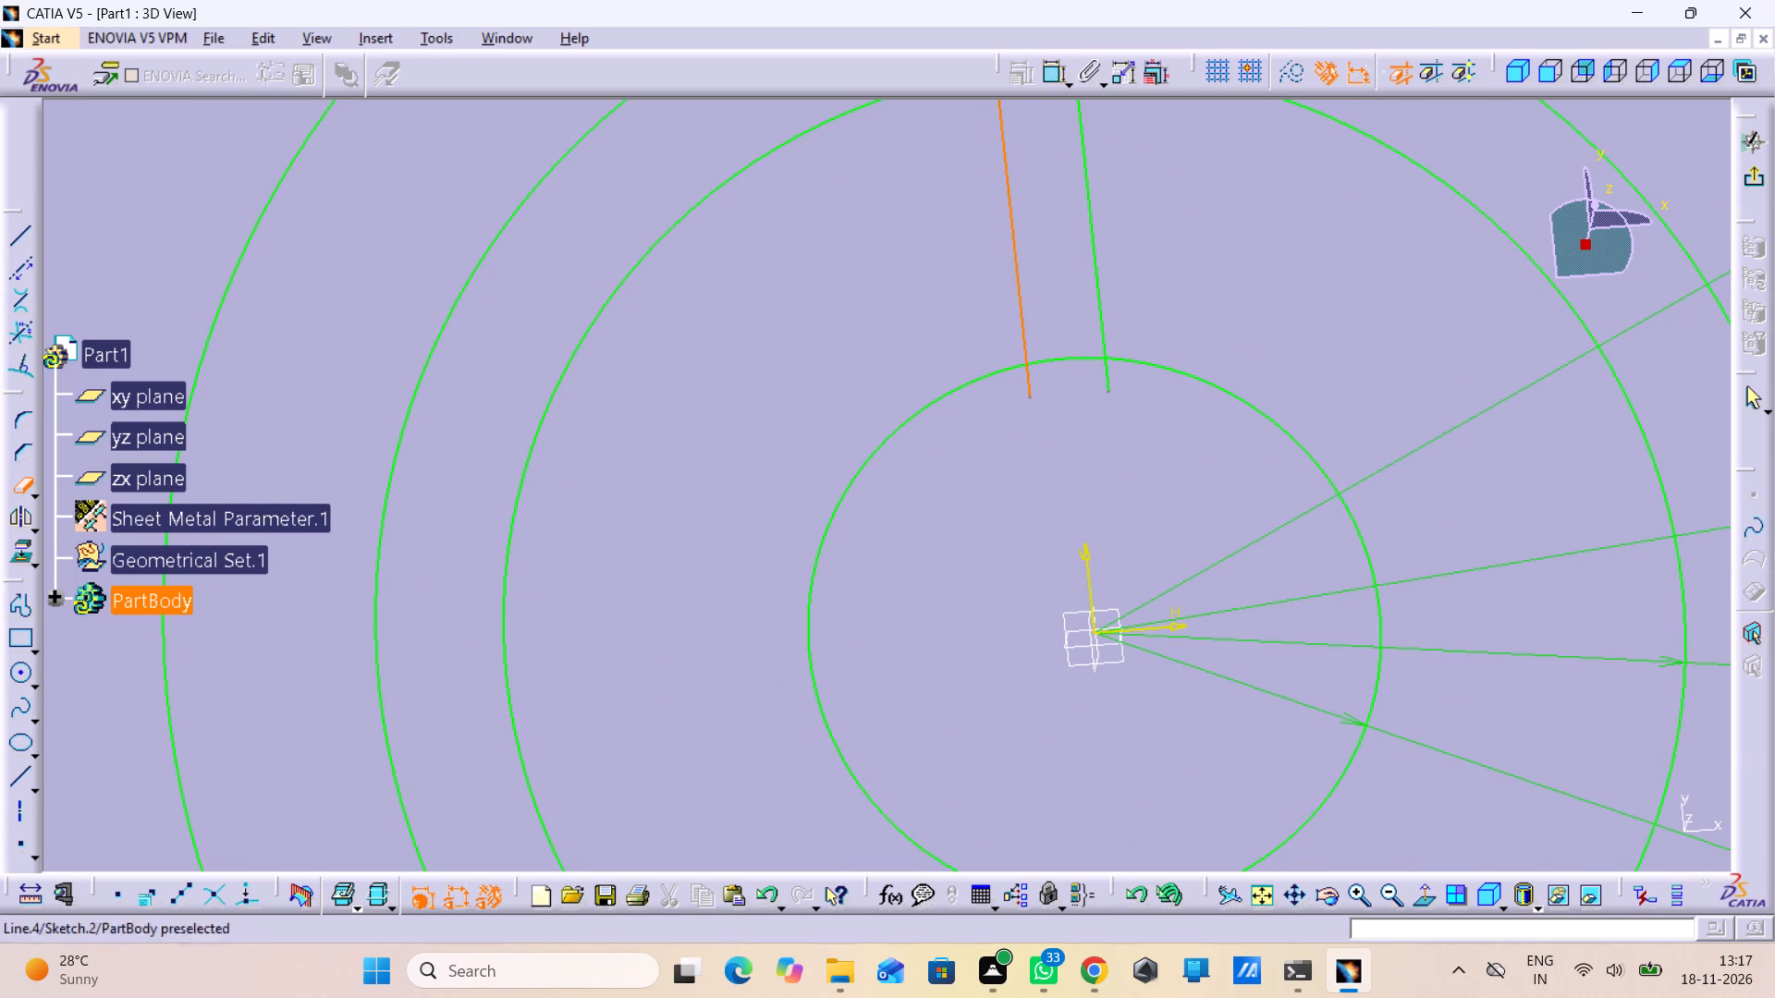
pyautogui.click(1105, 381)
# Quick Trim the narrow rectangle's two long lines outside the largest circle and remove its top edge, converting the length into a distance.
pyautogui.moveTo(1095, 405); pyautogui.dragTo(1110, 539, button='middle')
pyautogui.rightClick(1095, 405)
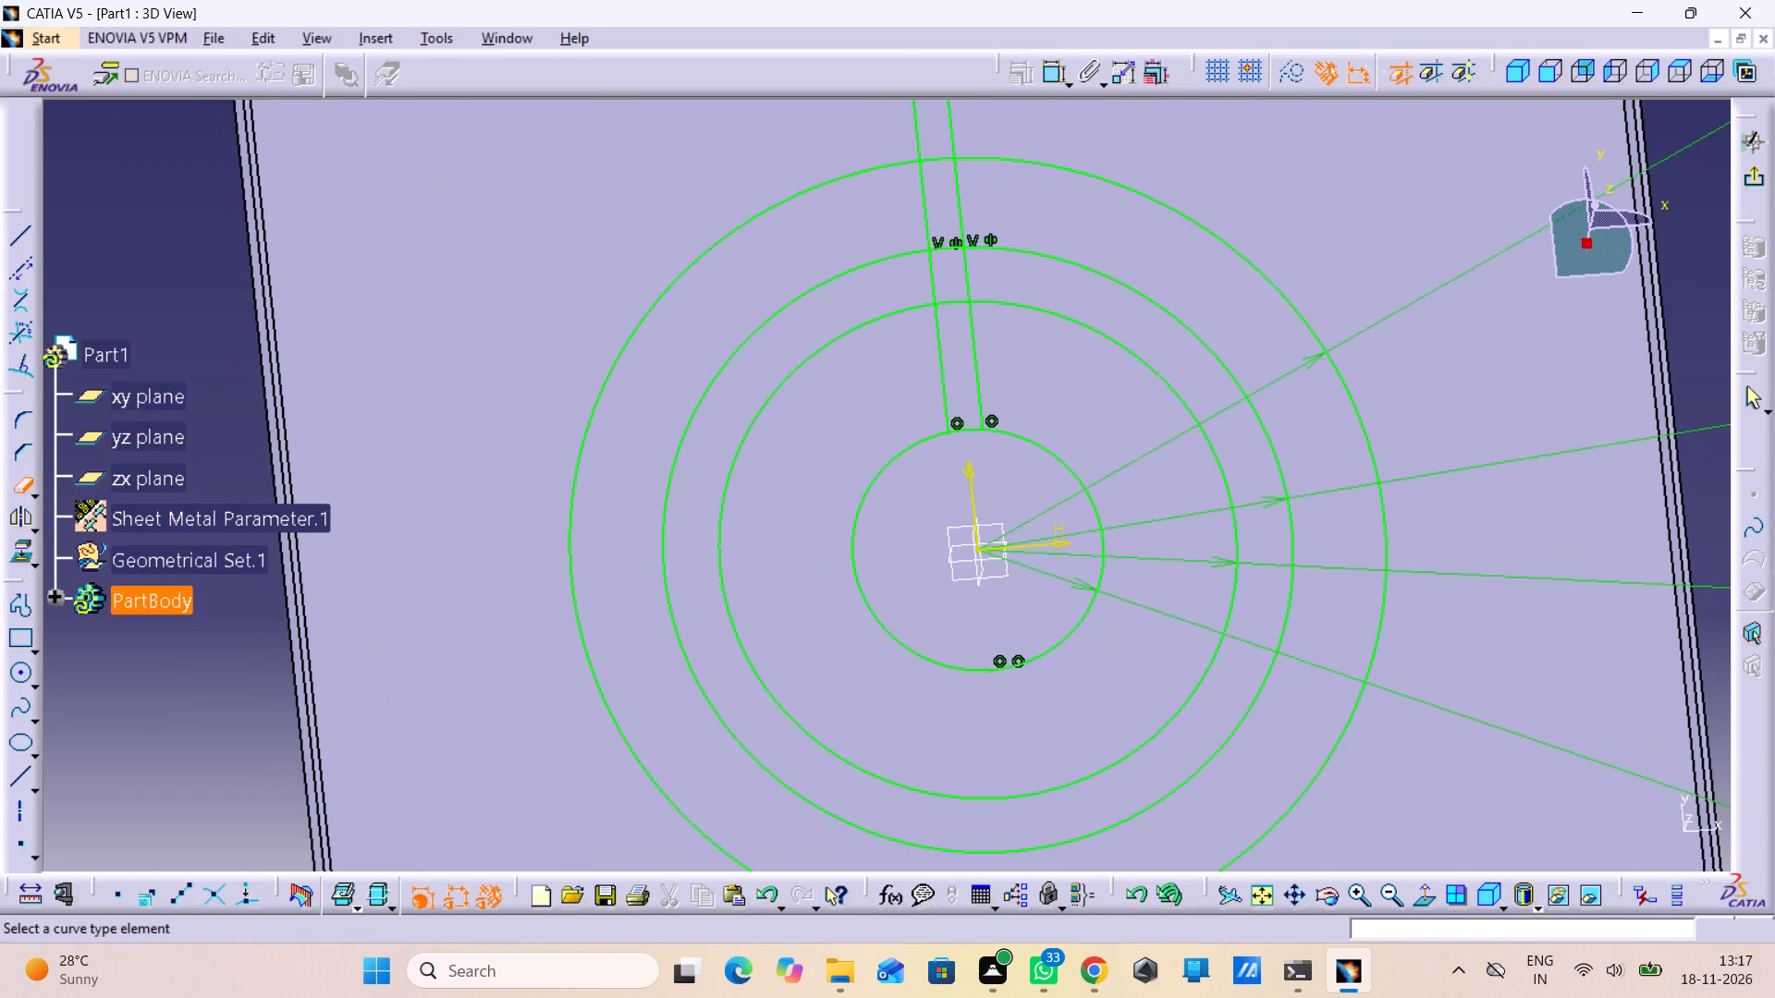
pyautogui.moveTo(1073, 416); pyautogui.dragTo(1128, 688, button='middle')
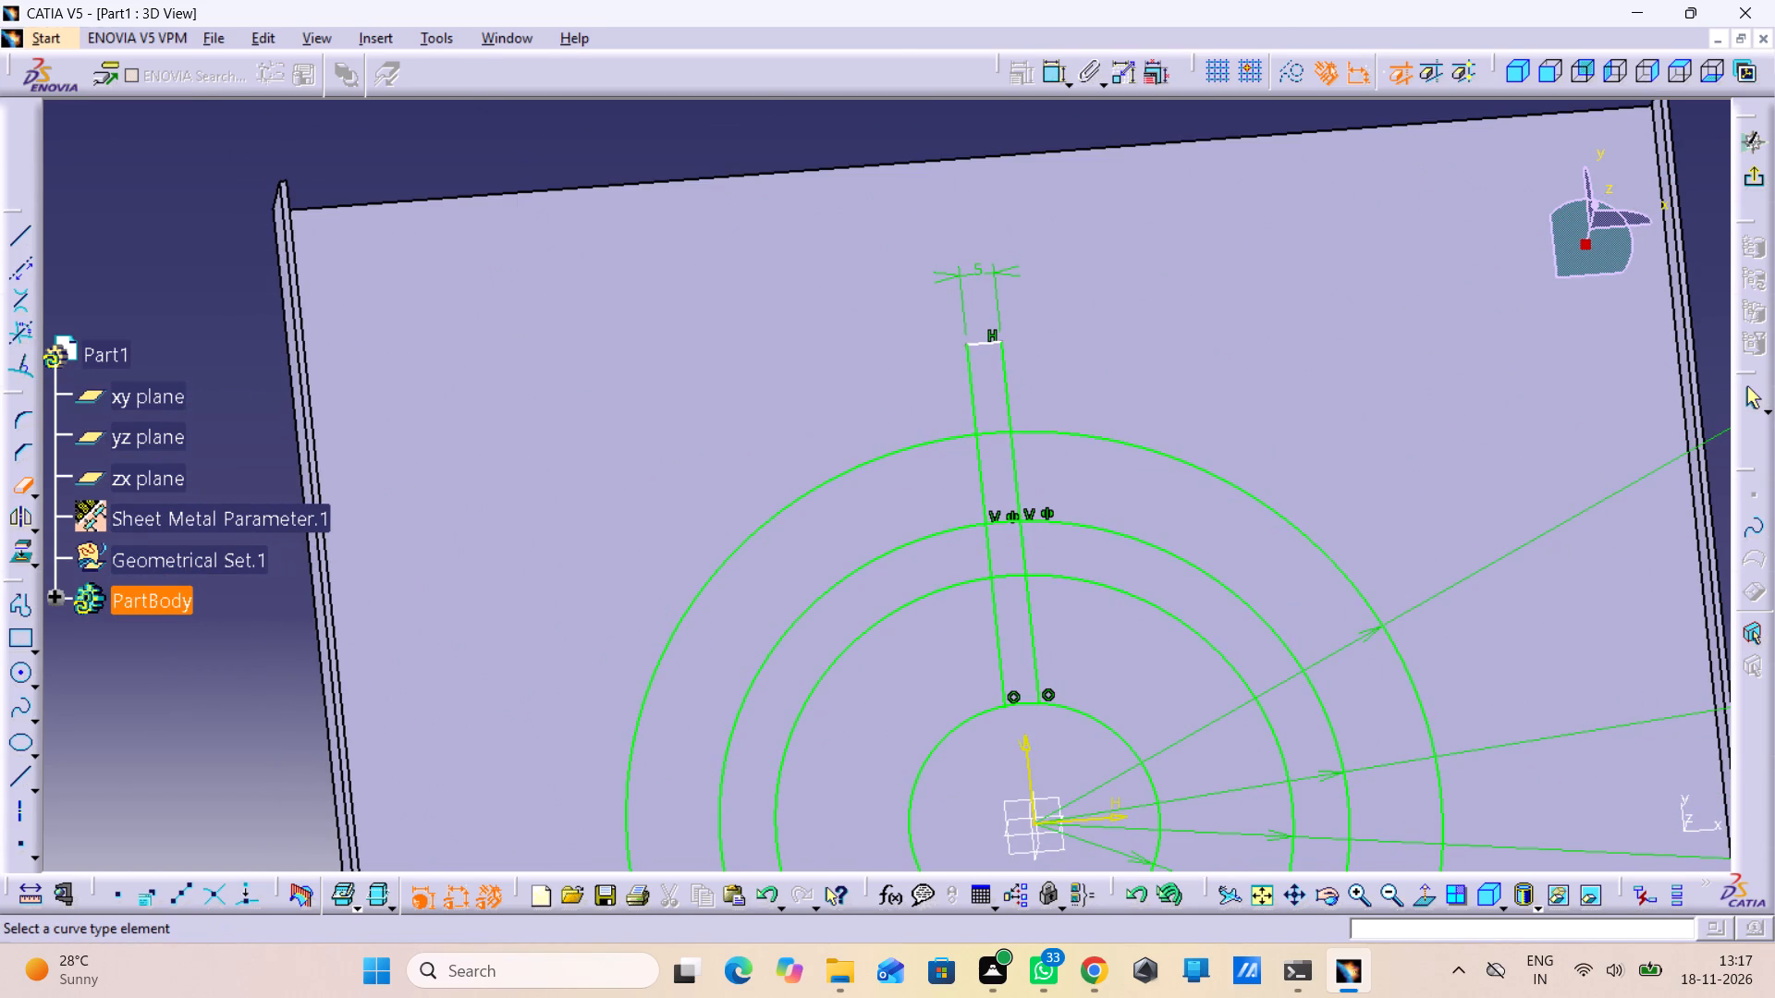
pyautogui.click(1001, 369)
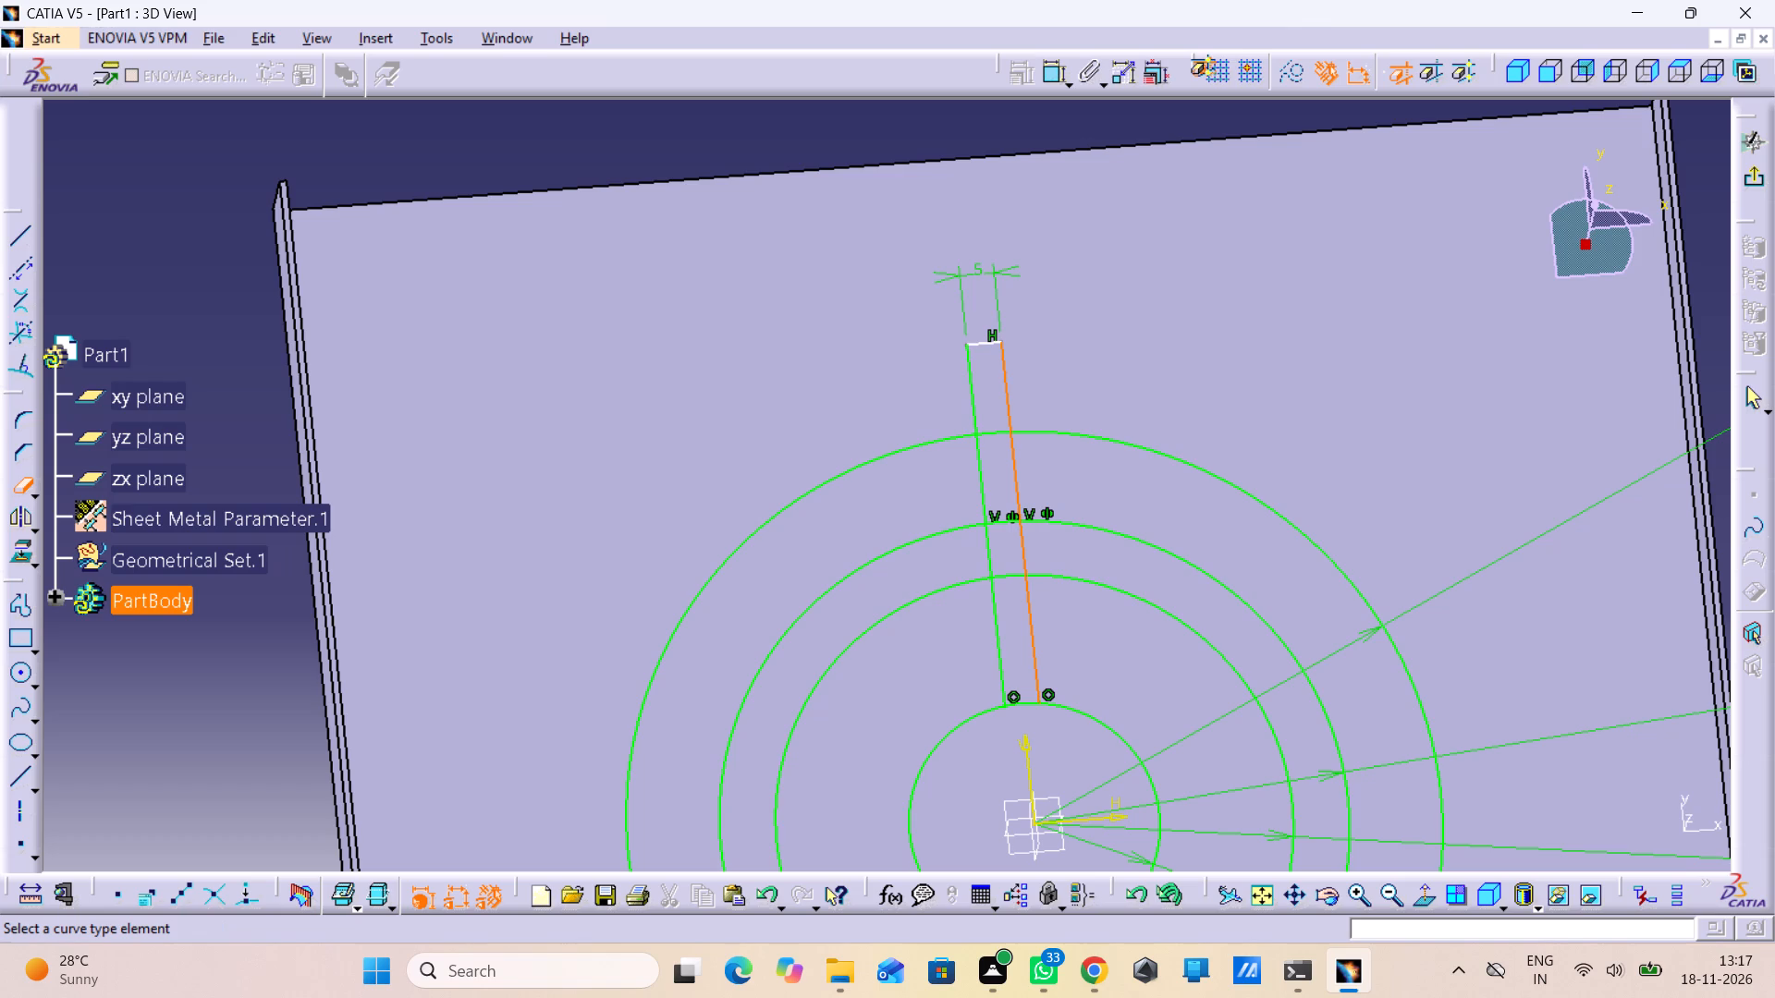
pyautogui.click(972, 414)
pyautogui.click(984, 339)
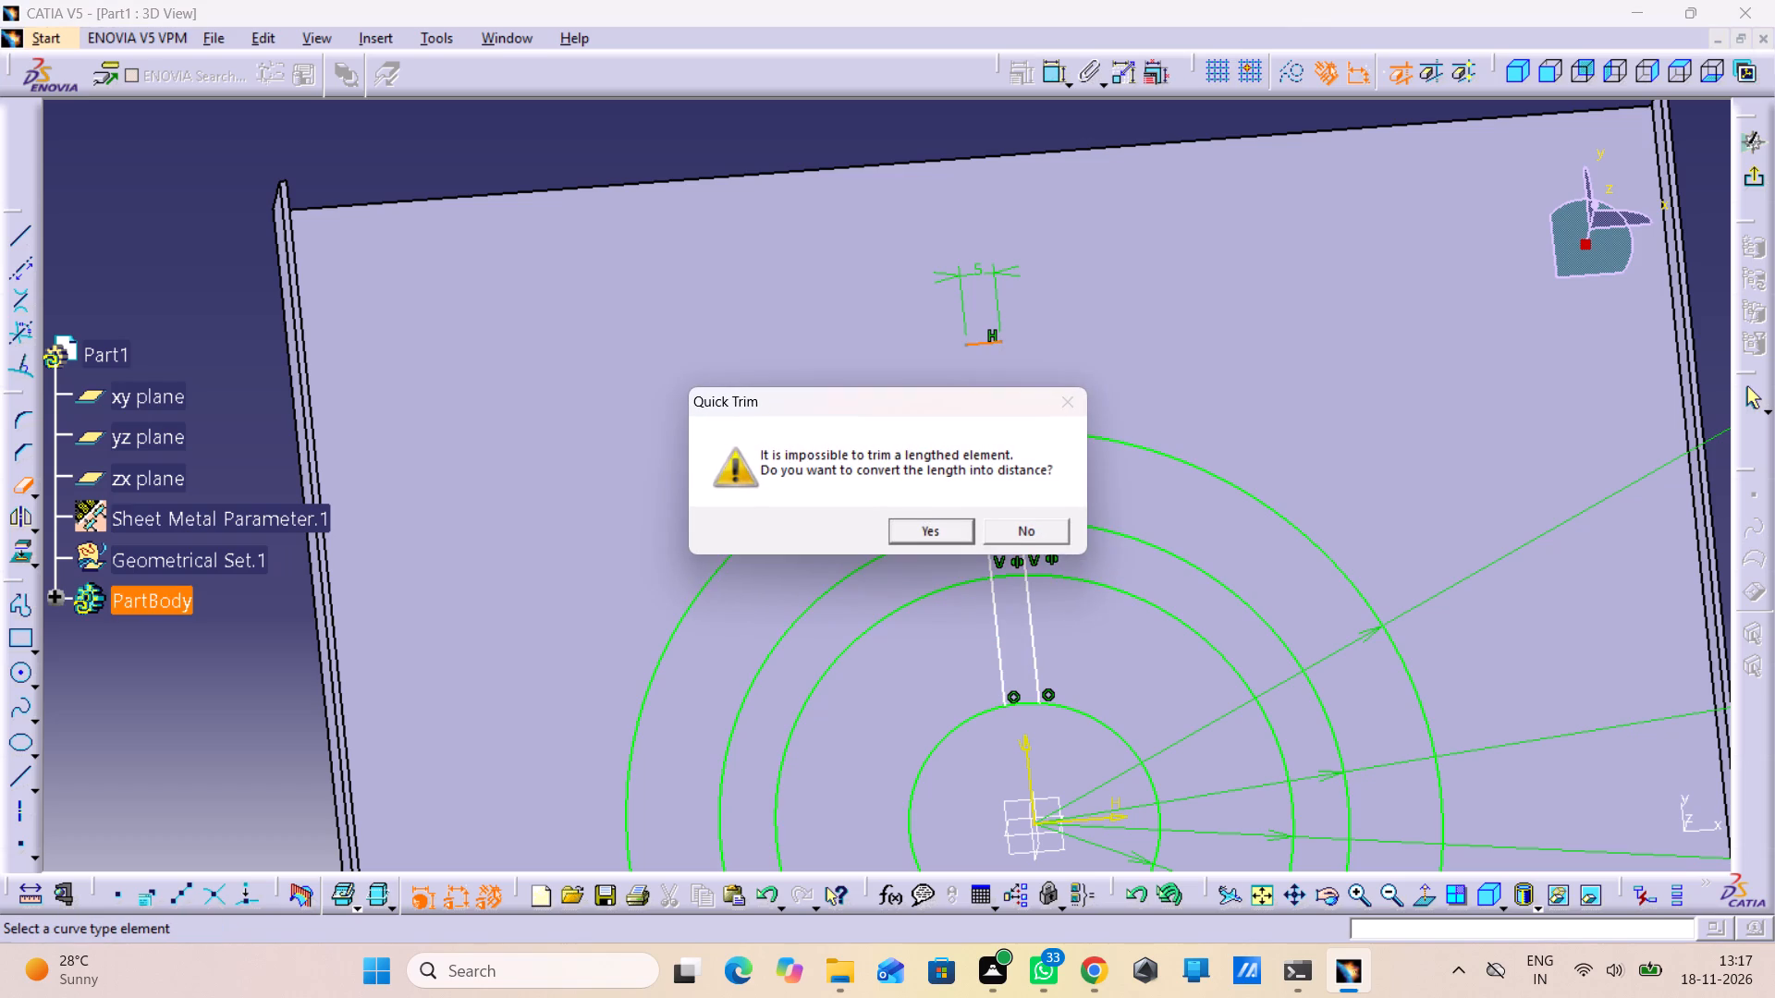
pyautogui.click(948, 525)
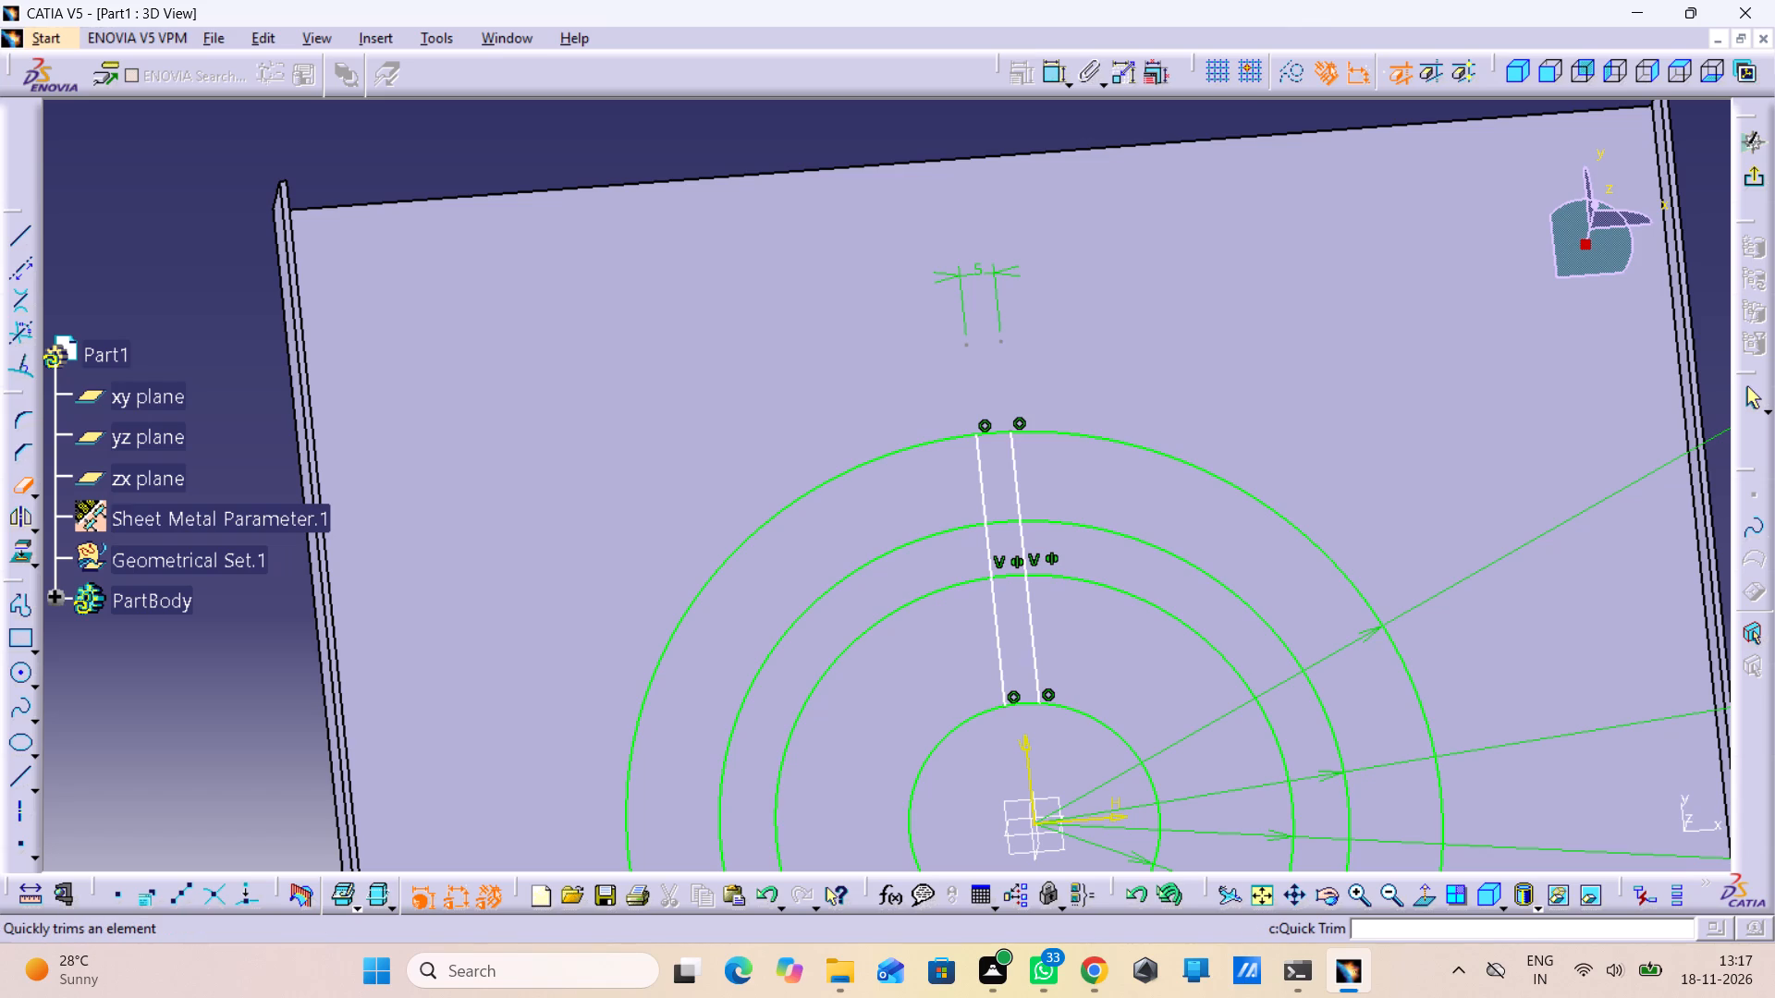
pyautogui.moveTo(18, 479); pyautogui.dragTo(35, 480)
pyautogui.moveTo(1050, 221); pyautogui.dragTo(1081, 329)
pyautogui.click(893, 144)
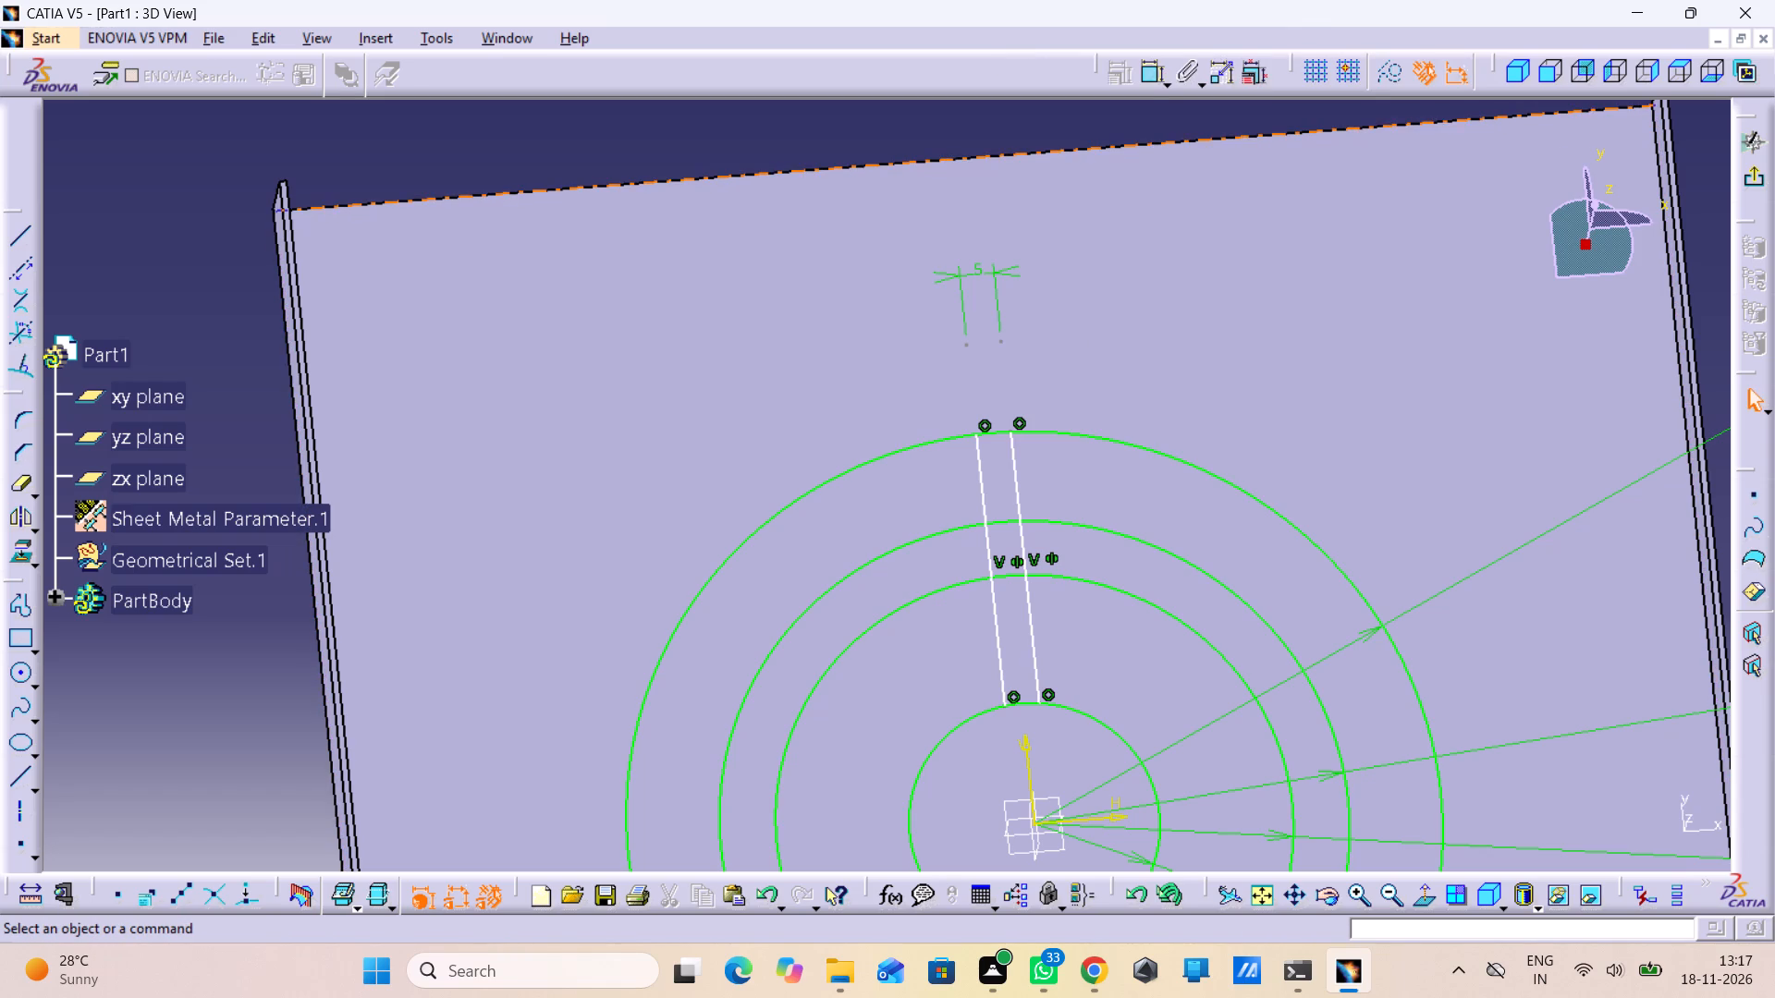
# Delete the 5 mm width dimension left above the largest circle.
pyautogui.rightClick(957, 285)
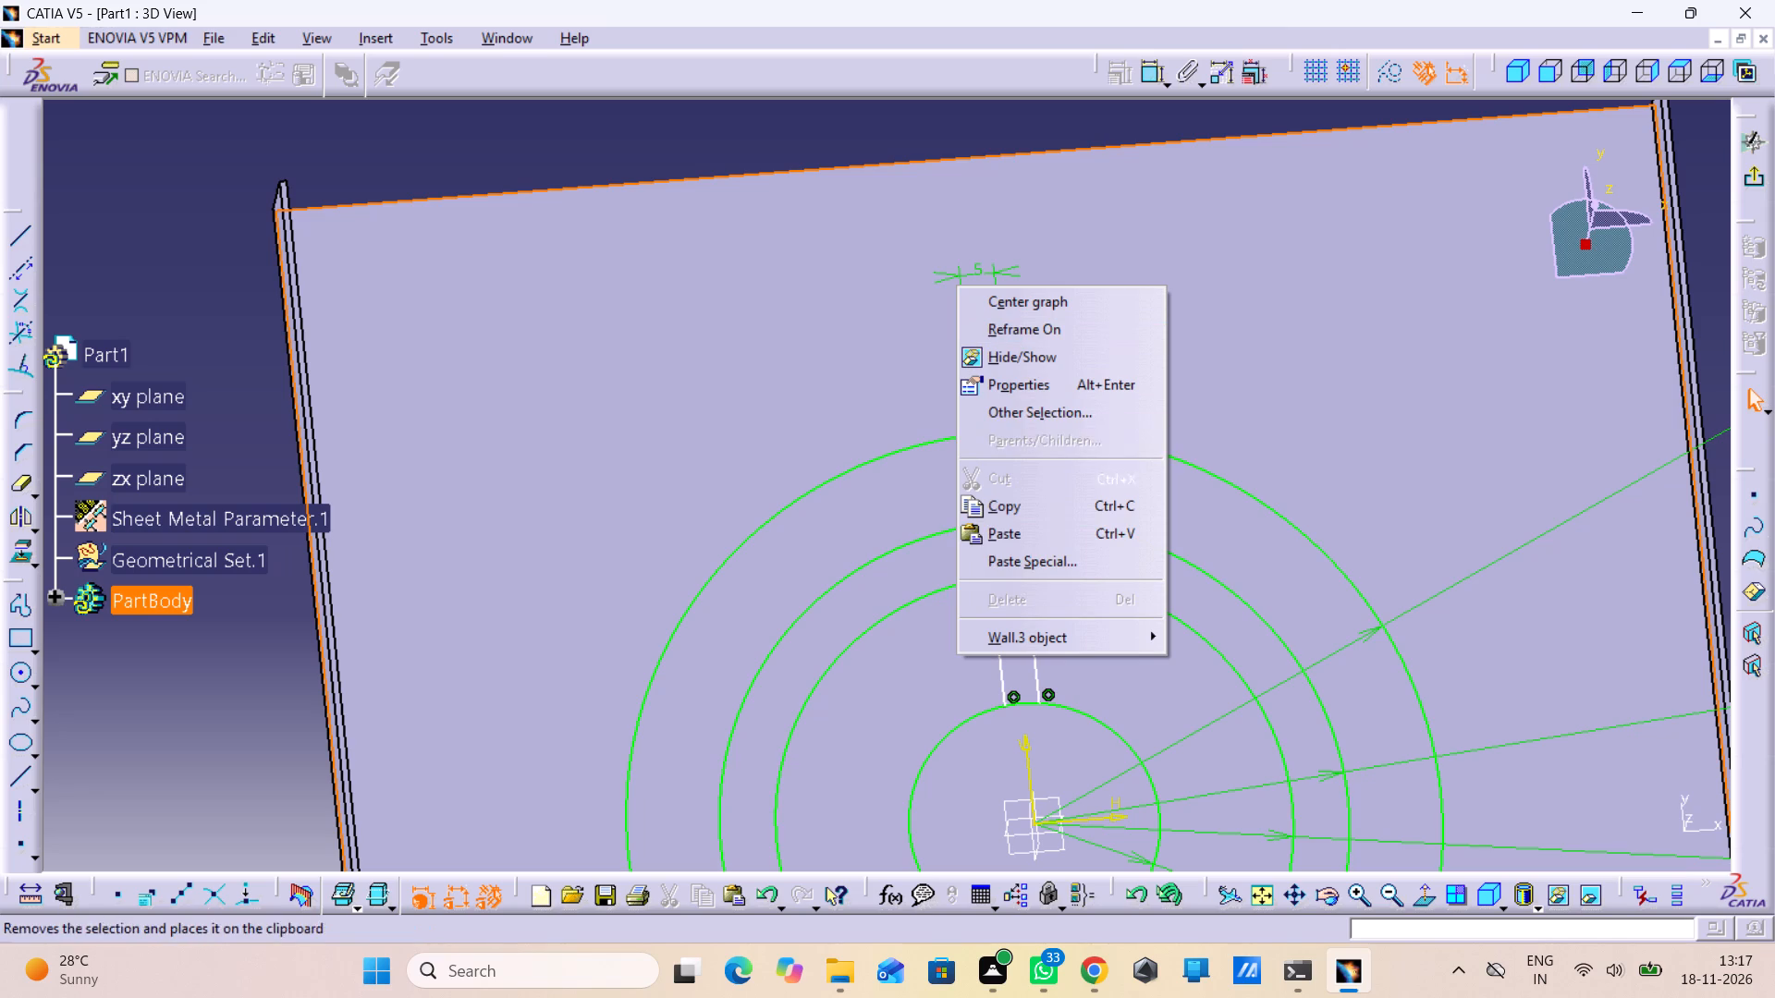
pyautogui.click(1014, 257)
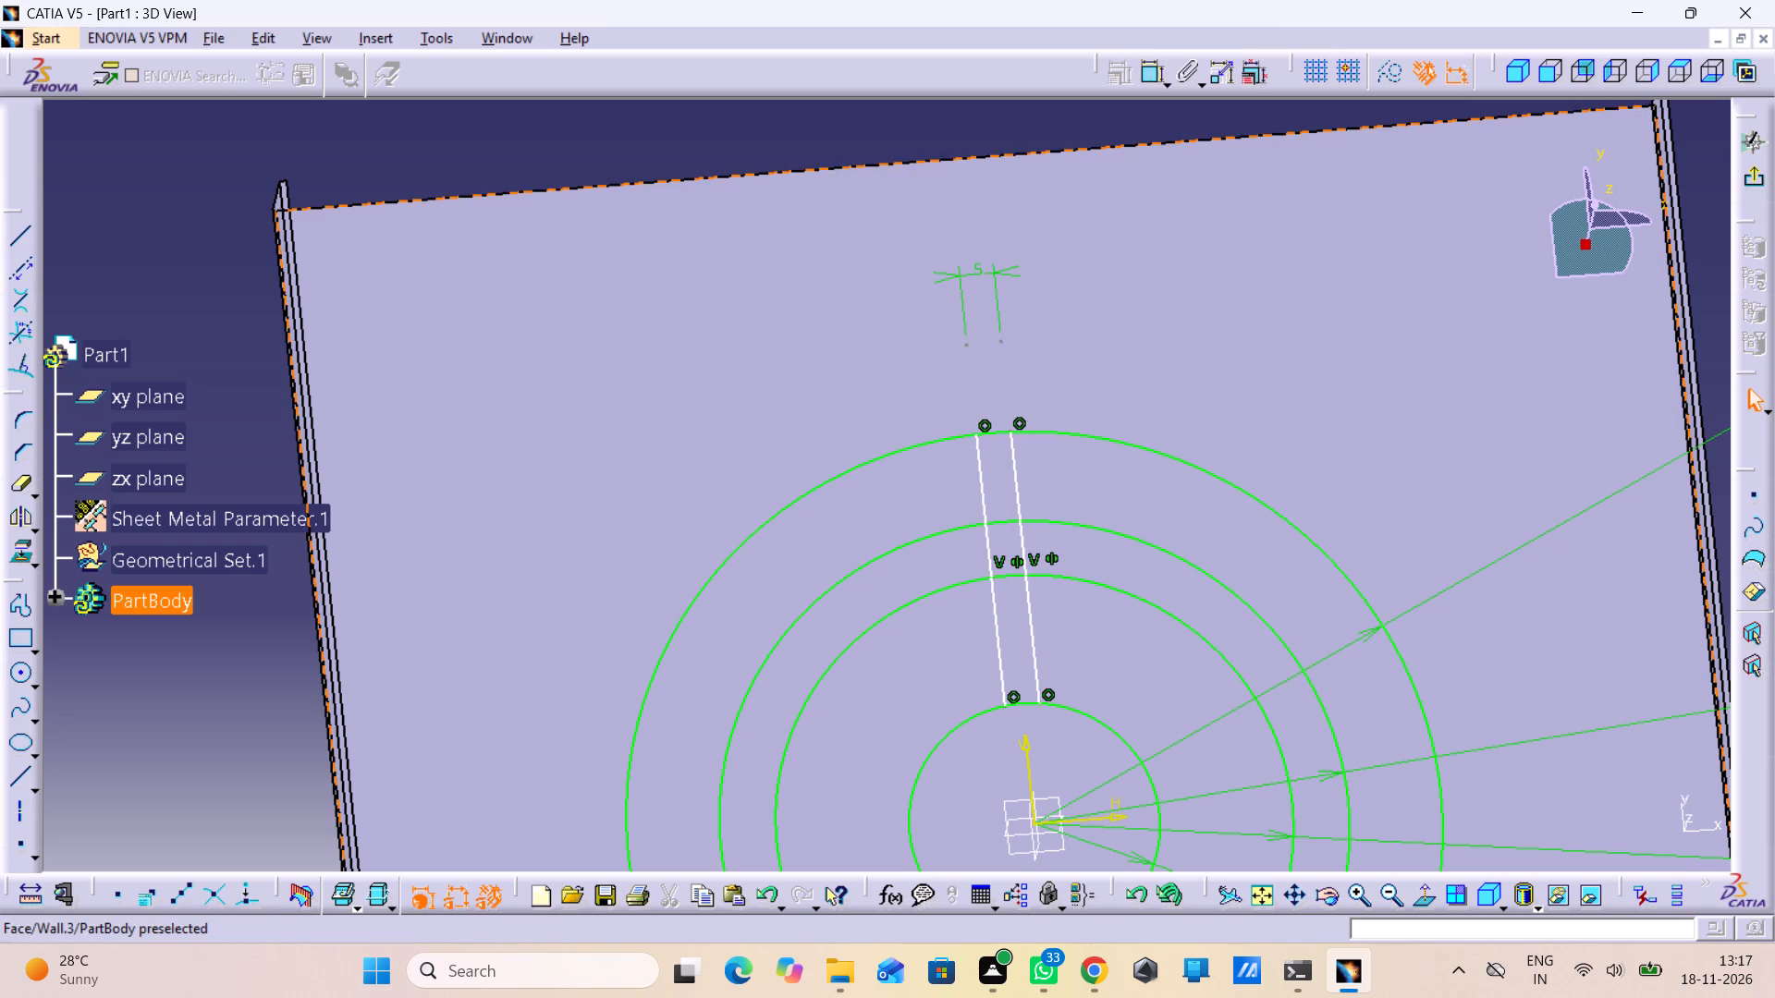
pyautogui.rightClick(990, 278)
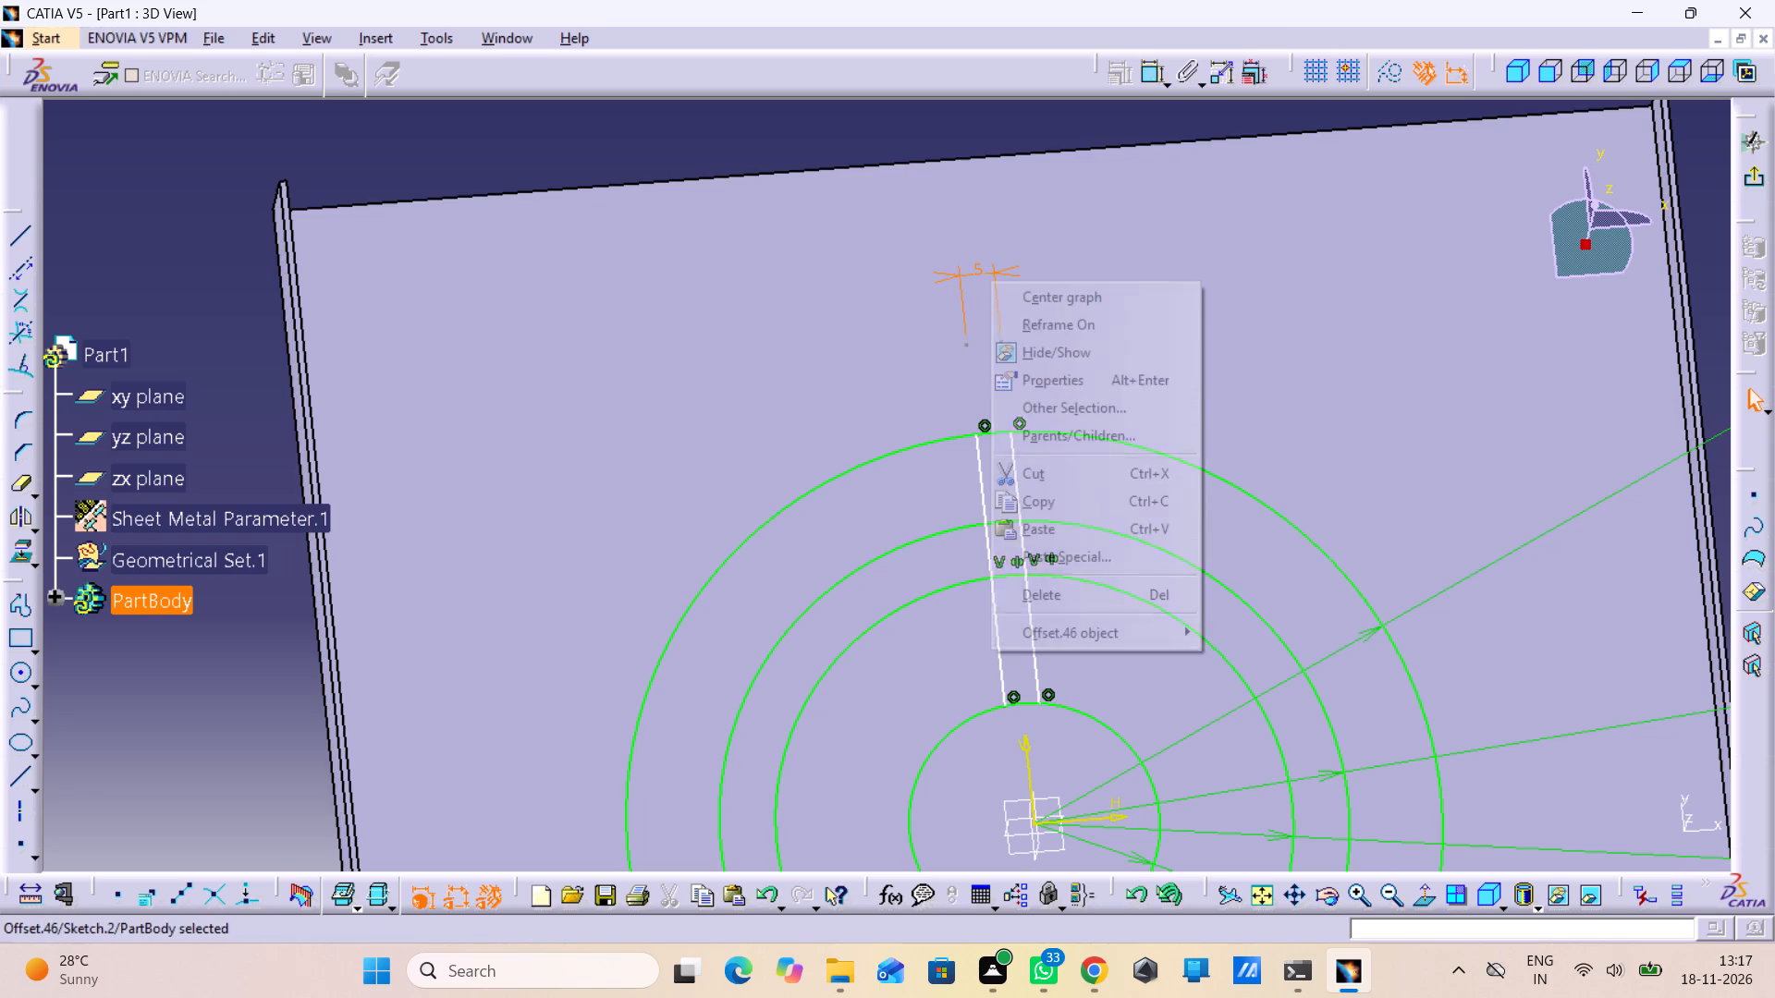
pyautogui.click(1020, 591)
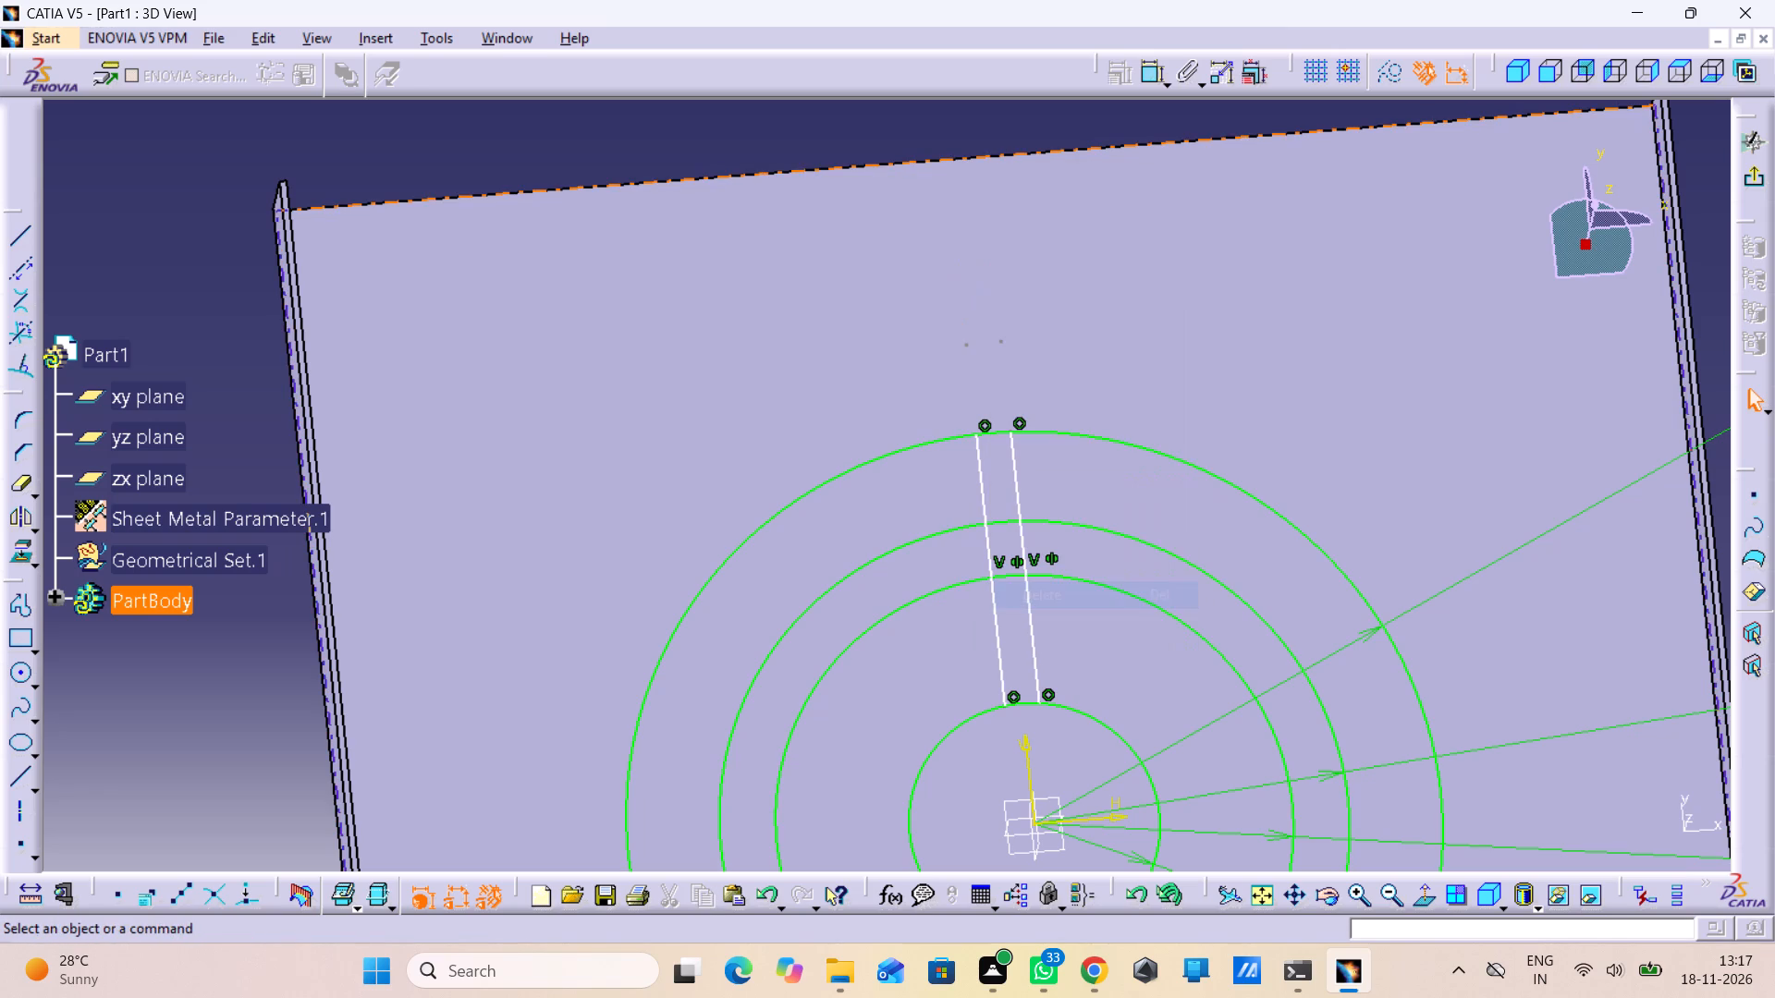
# Delete the two leftover points above the largest circle.
pyautogui.rightClick(962, 341)
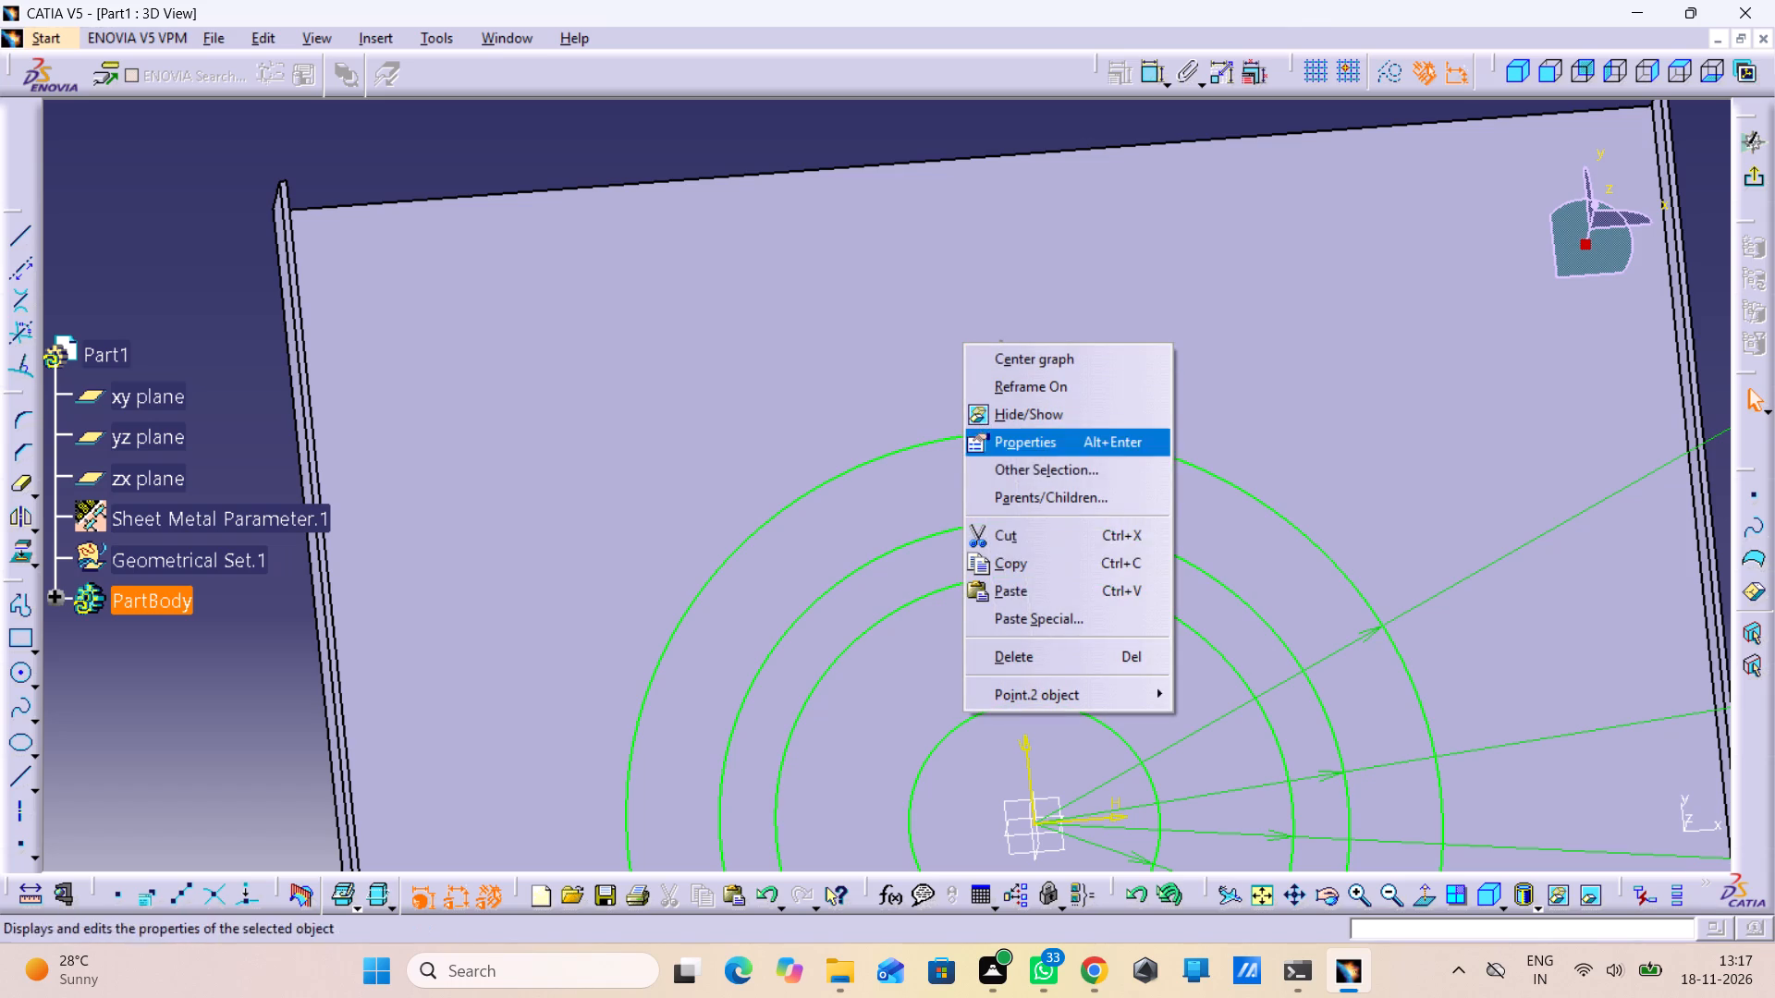
pyautogui.click(1039, 646)
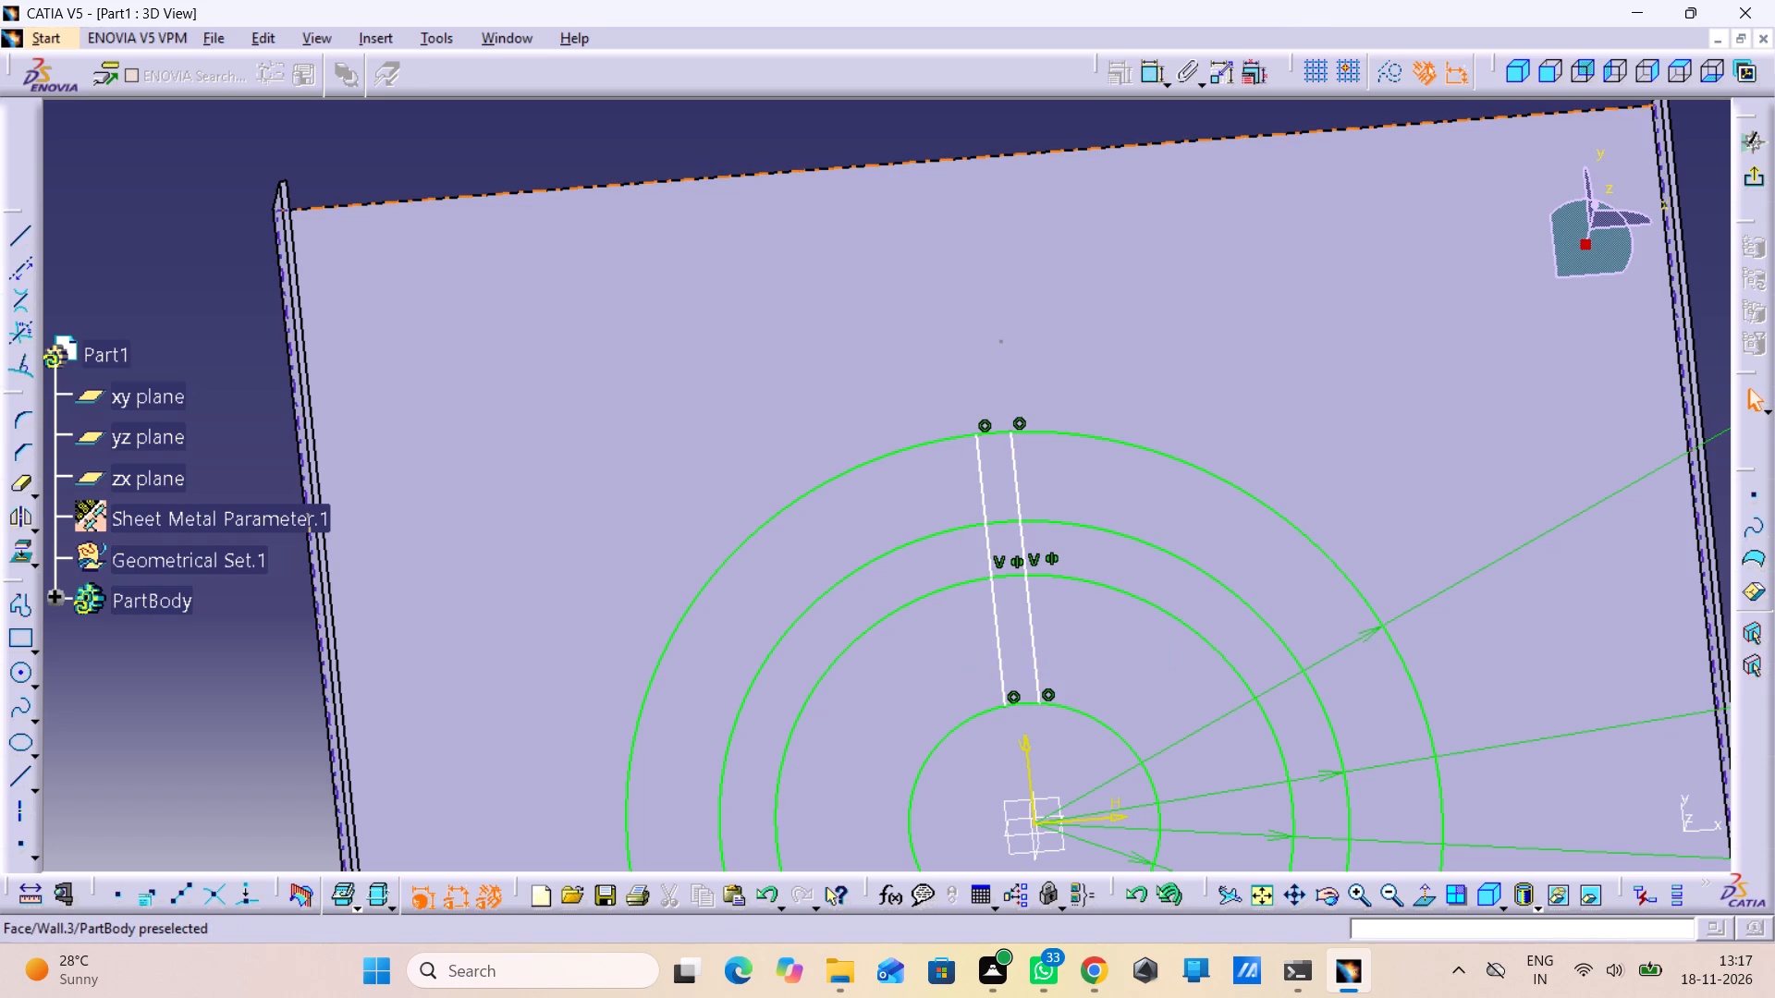
pyautogui.rightClick(1001, 338)
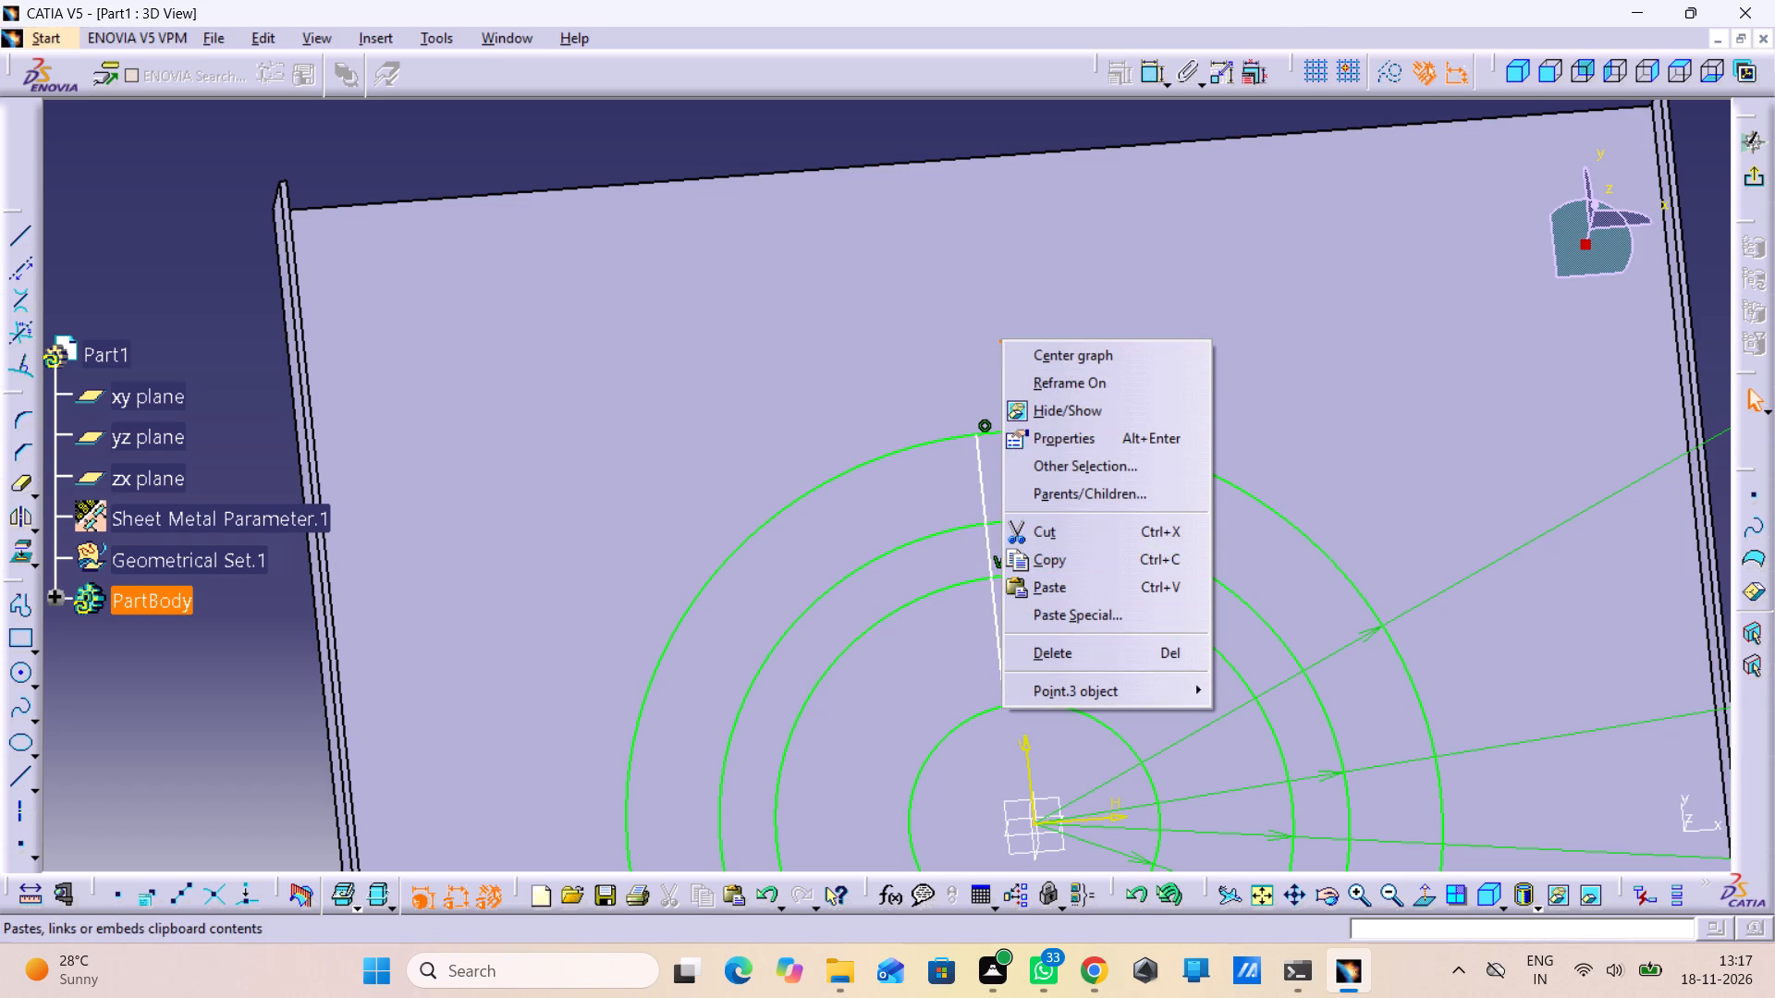
pyautogui.click(1115, 641)
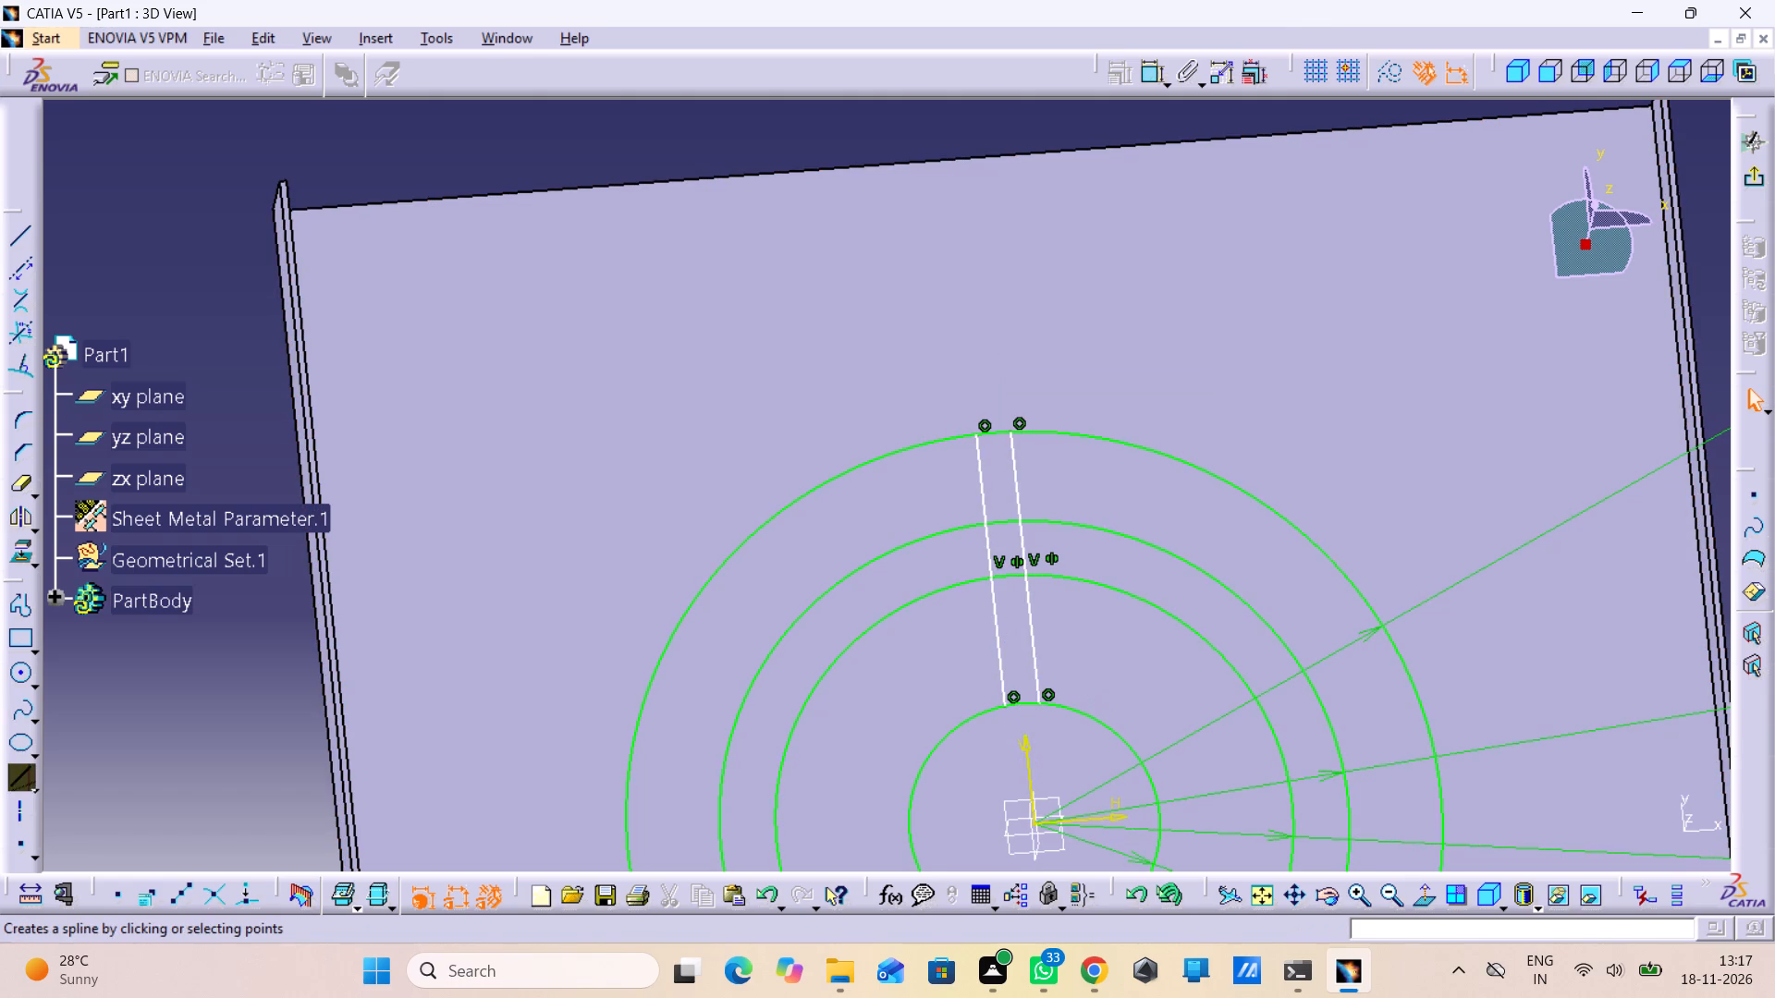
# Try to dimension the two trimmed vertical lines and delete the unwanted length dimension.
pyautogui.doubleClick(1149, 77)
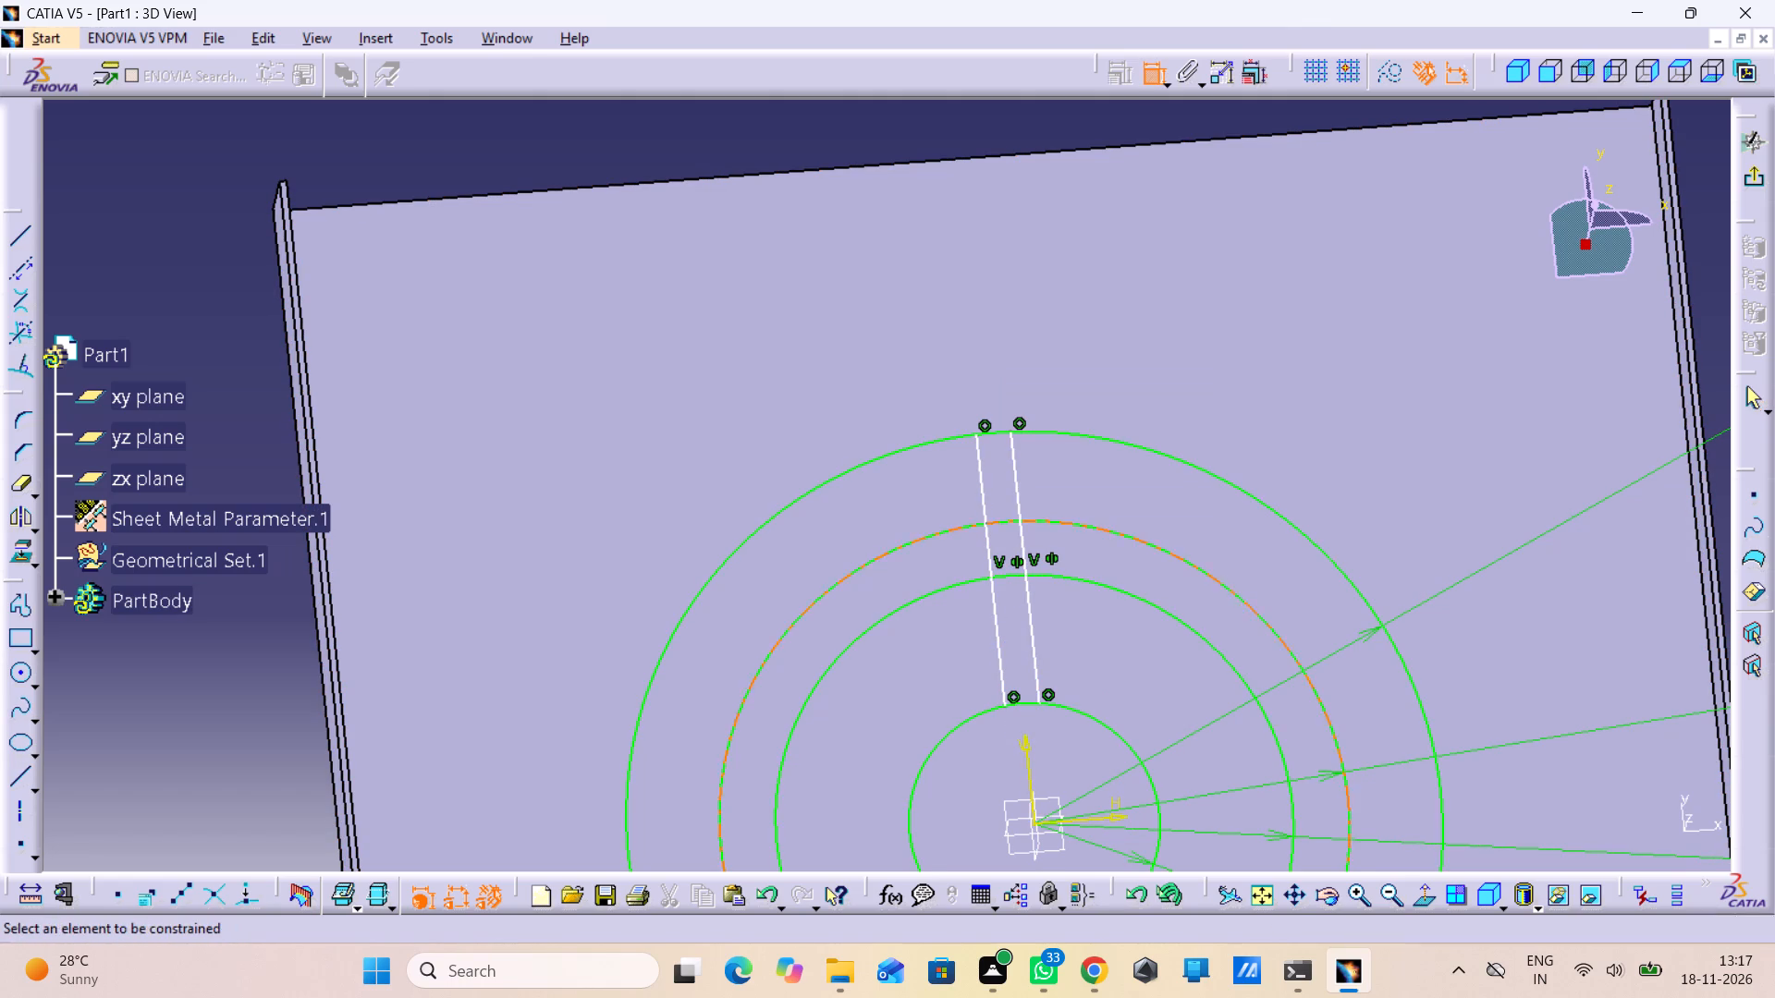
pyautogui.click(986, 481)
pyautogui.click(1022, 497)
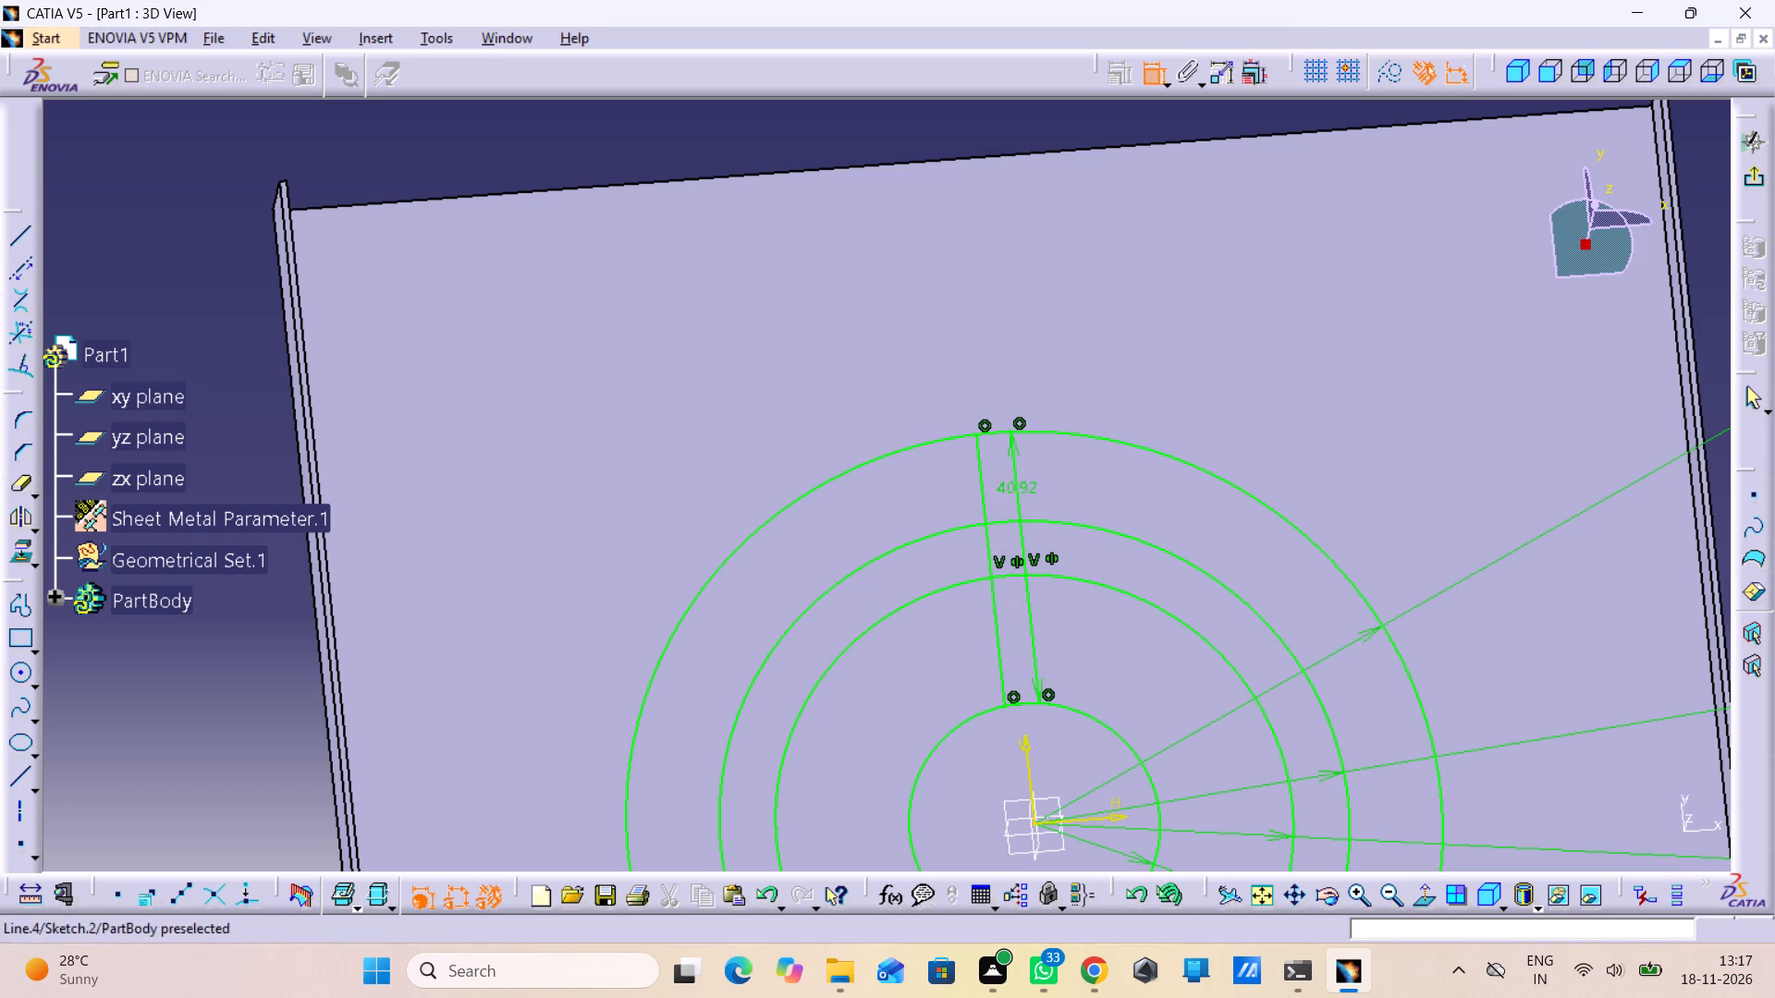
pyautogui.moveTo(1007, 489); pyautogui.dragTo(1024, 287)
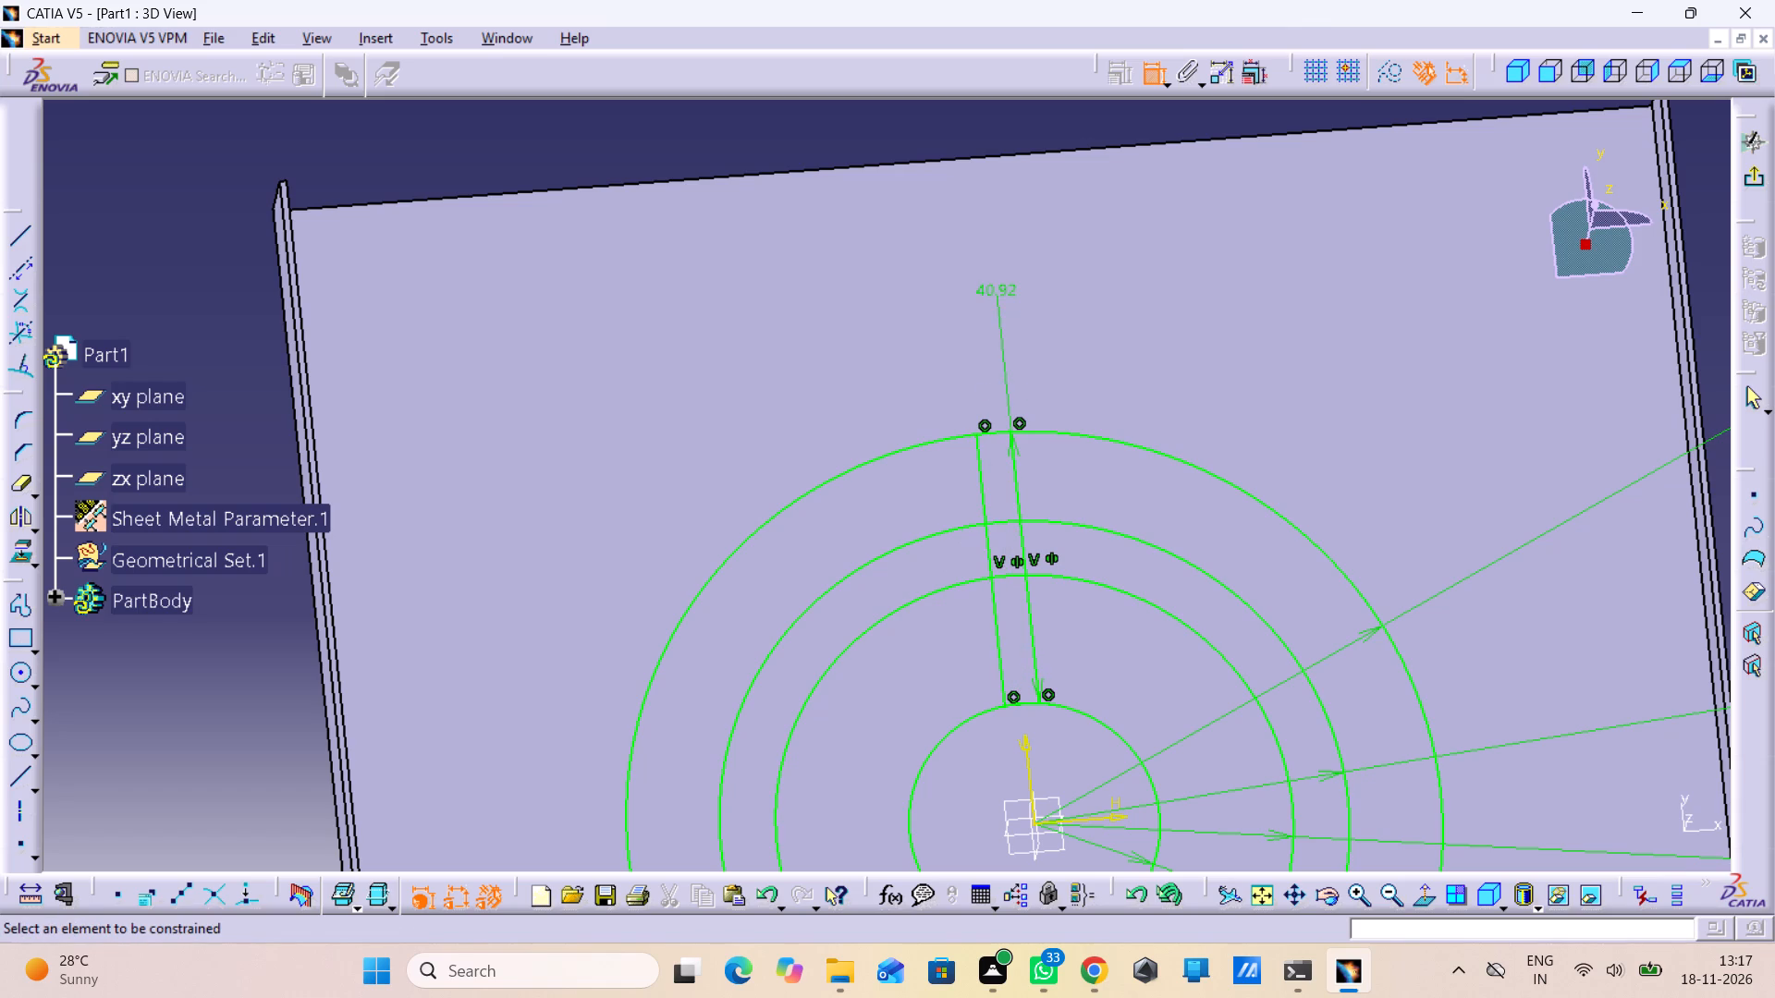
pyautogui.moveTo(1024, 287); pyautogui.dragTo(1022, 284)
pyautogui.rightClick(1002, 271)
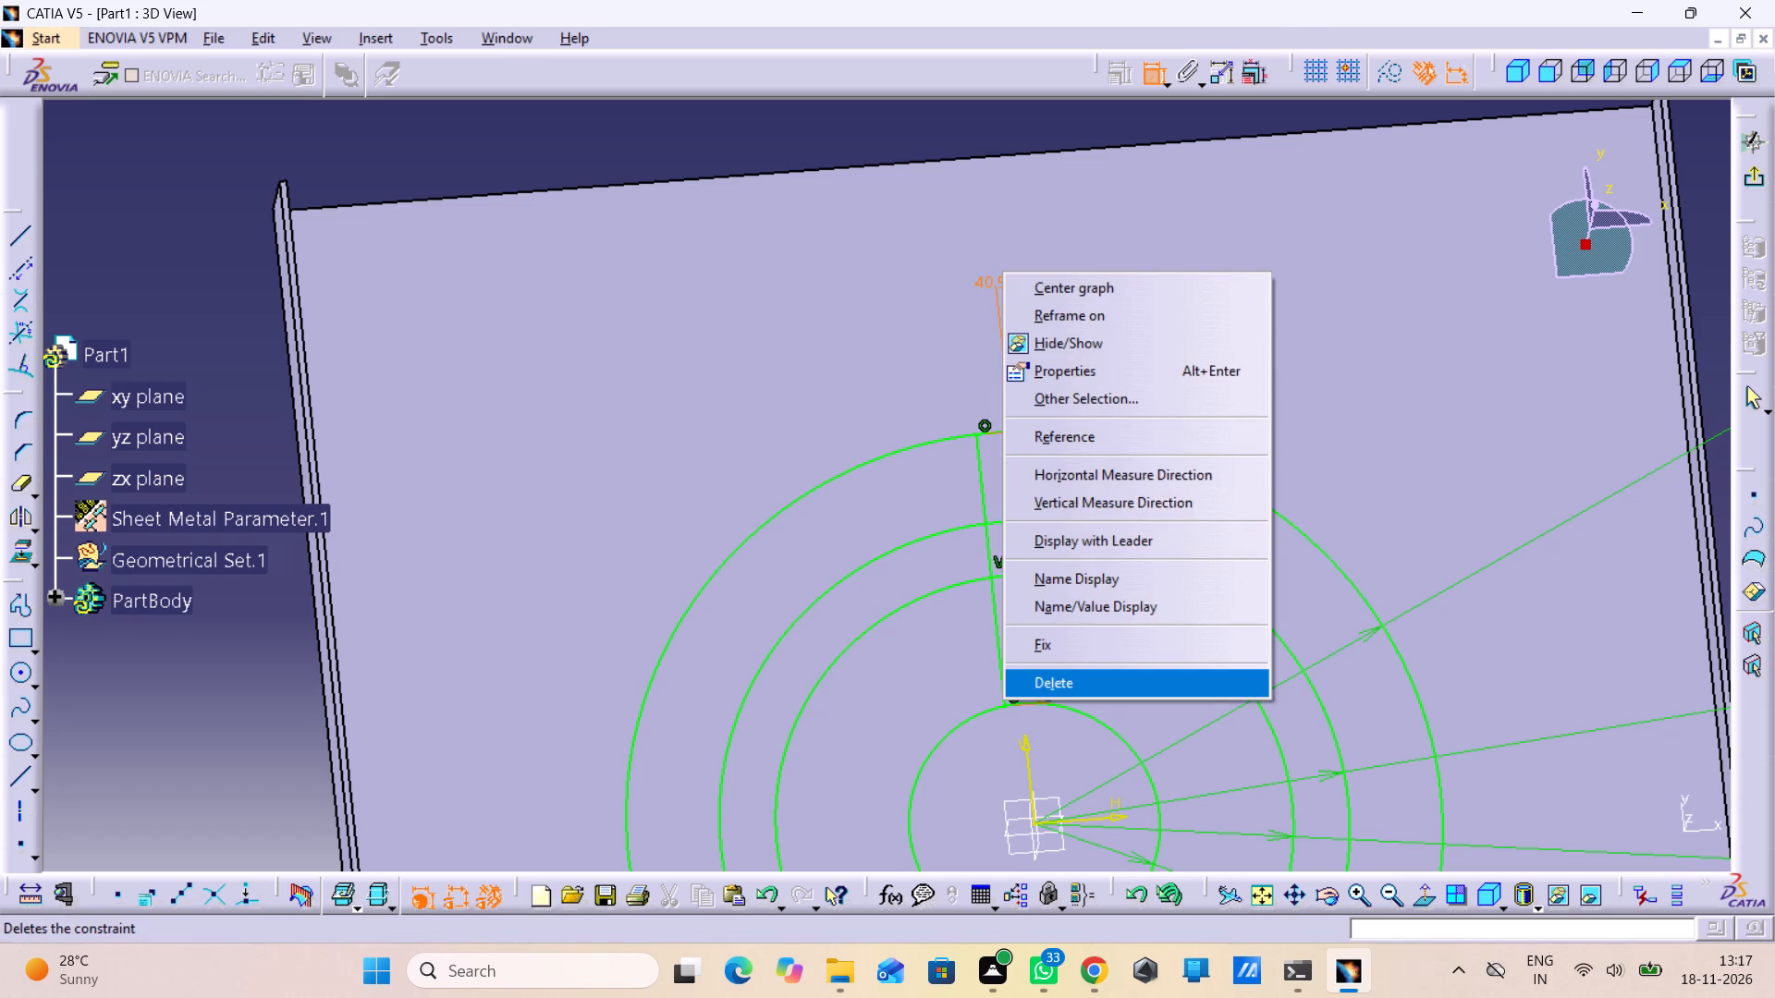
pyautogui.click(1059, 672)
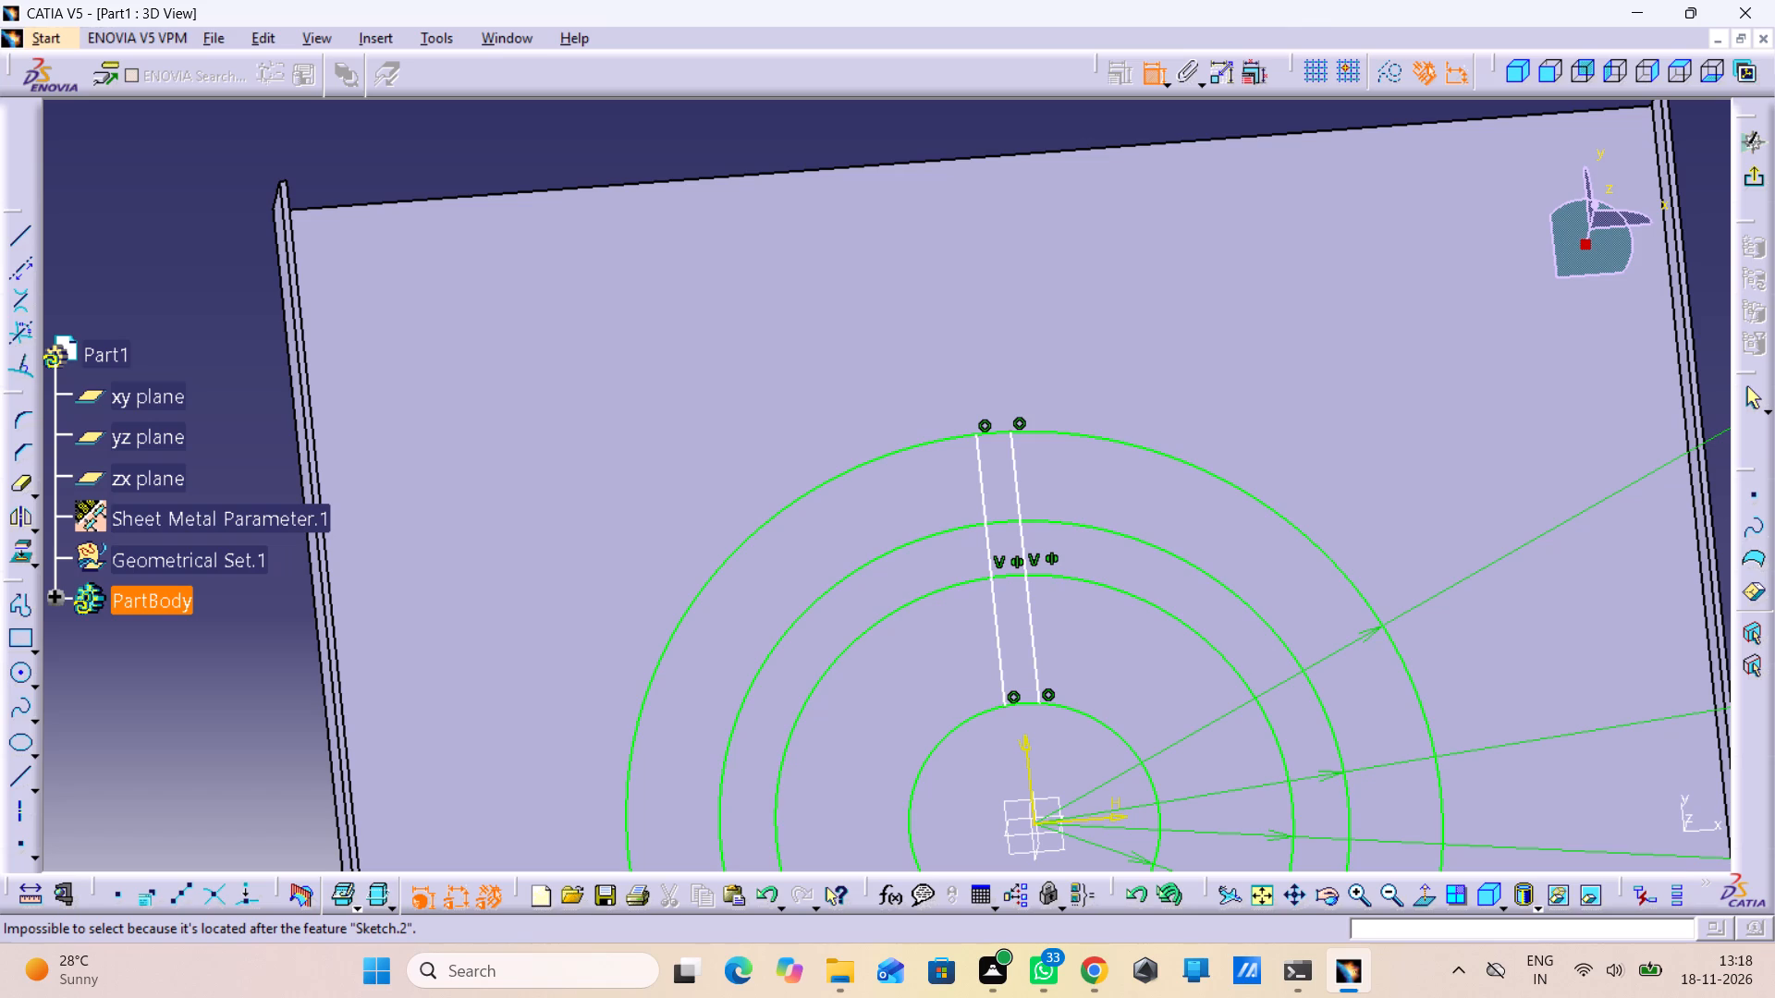
# Dimension the distance between the two trimmed vertical lines, placing the dimension just above the plate's upper edge.
pyautogui.click(982, 502)
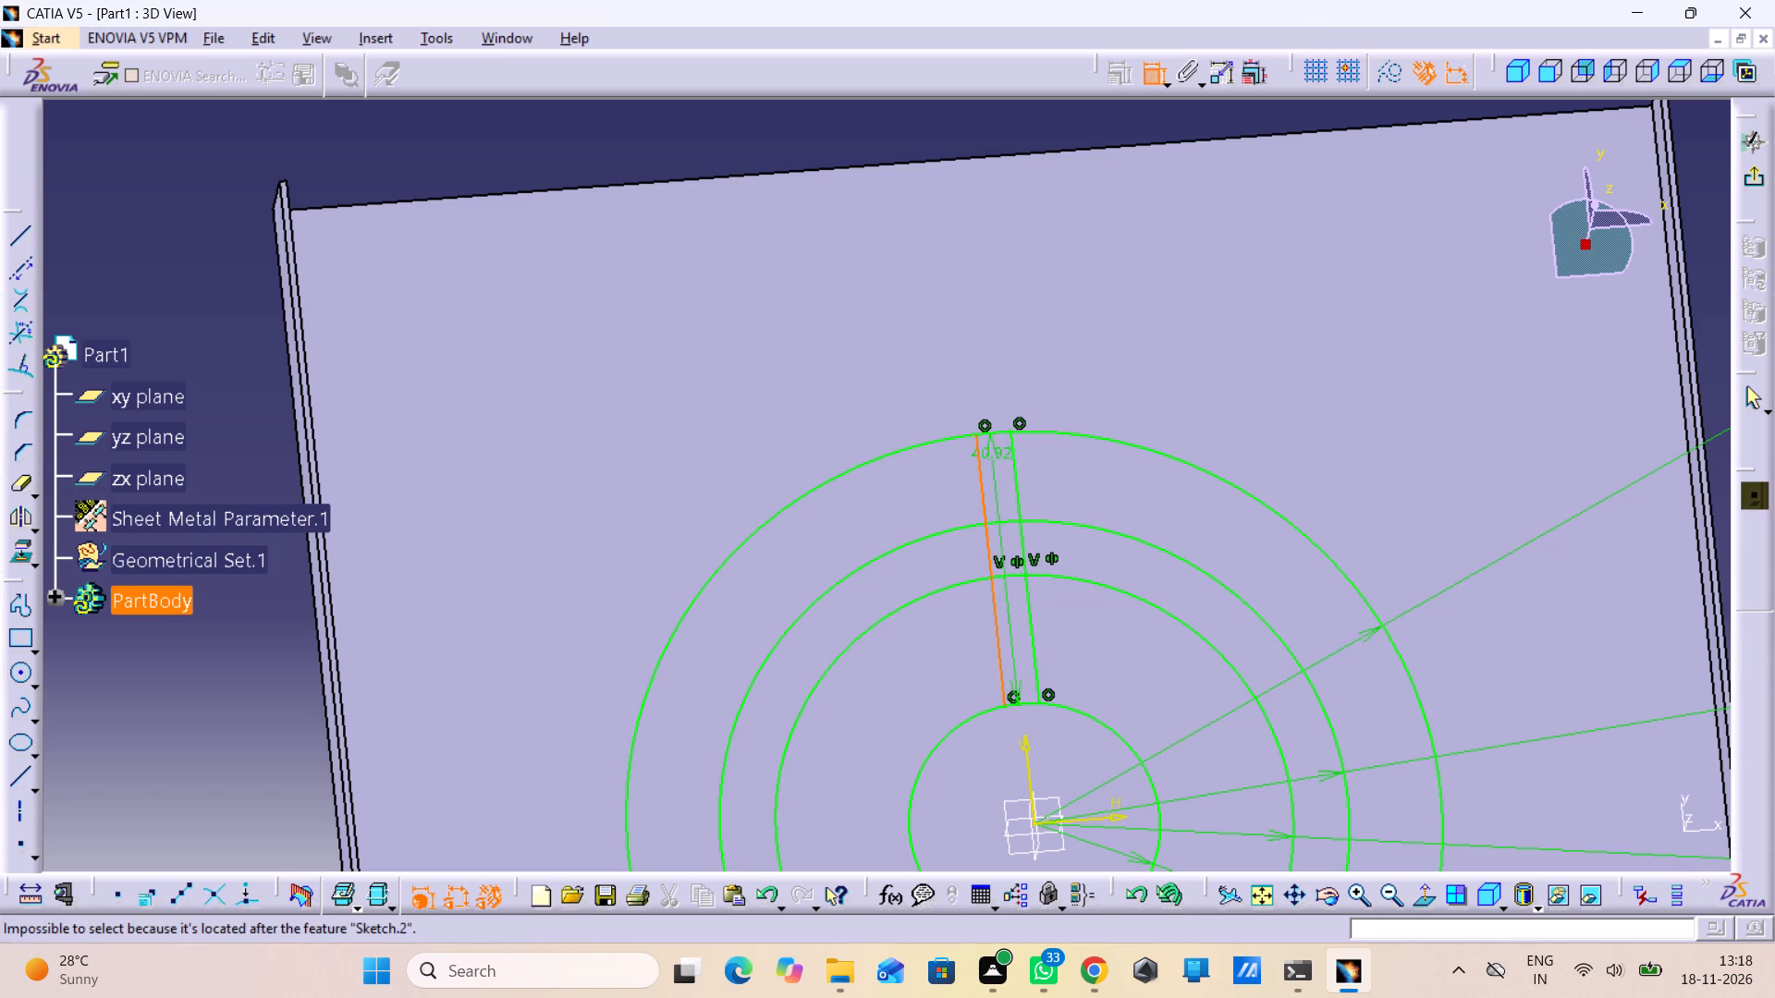
pyautogui.click(1019, 464)
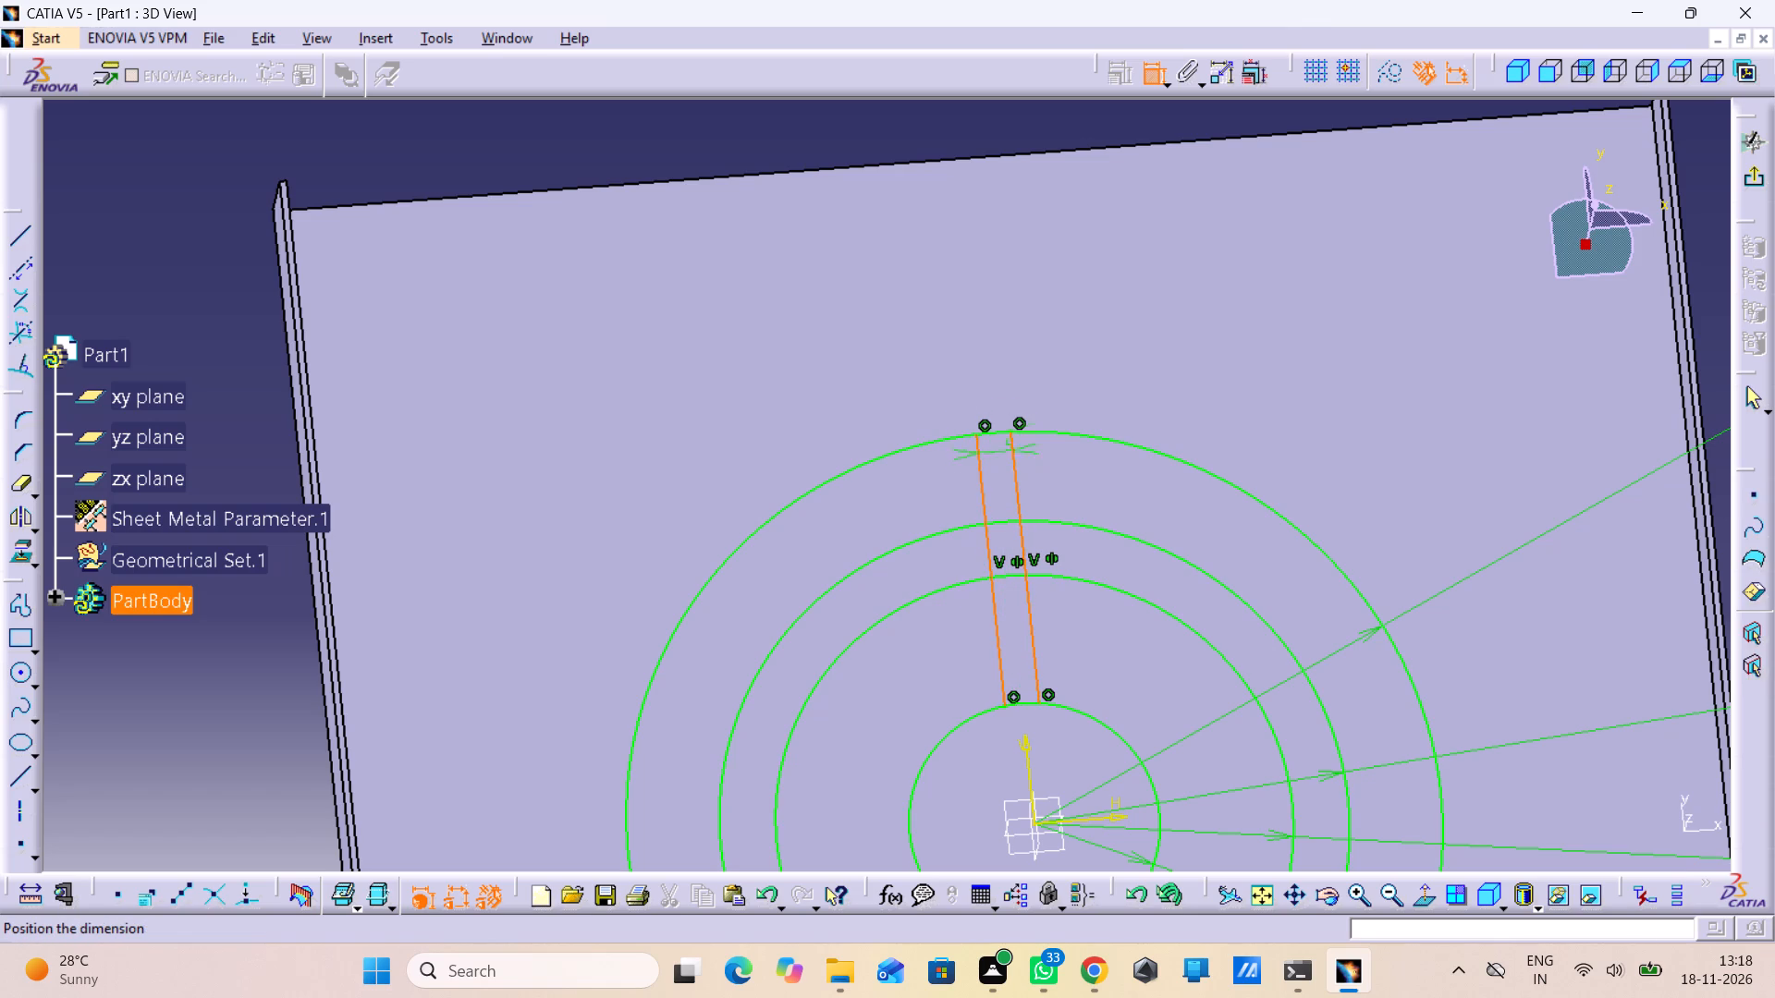
pyautogui.click(1026, 128)
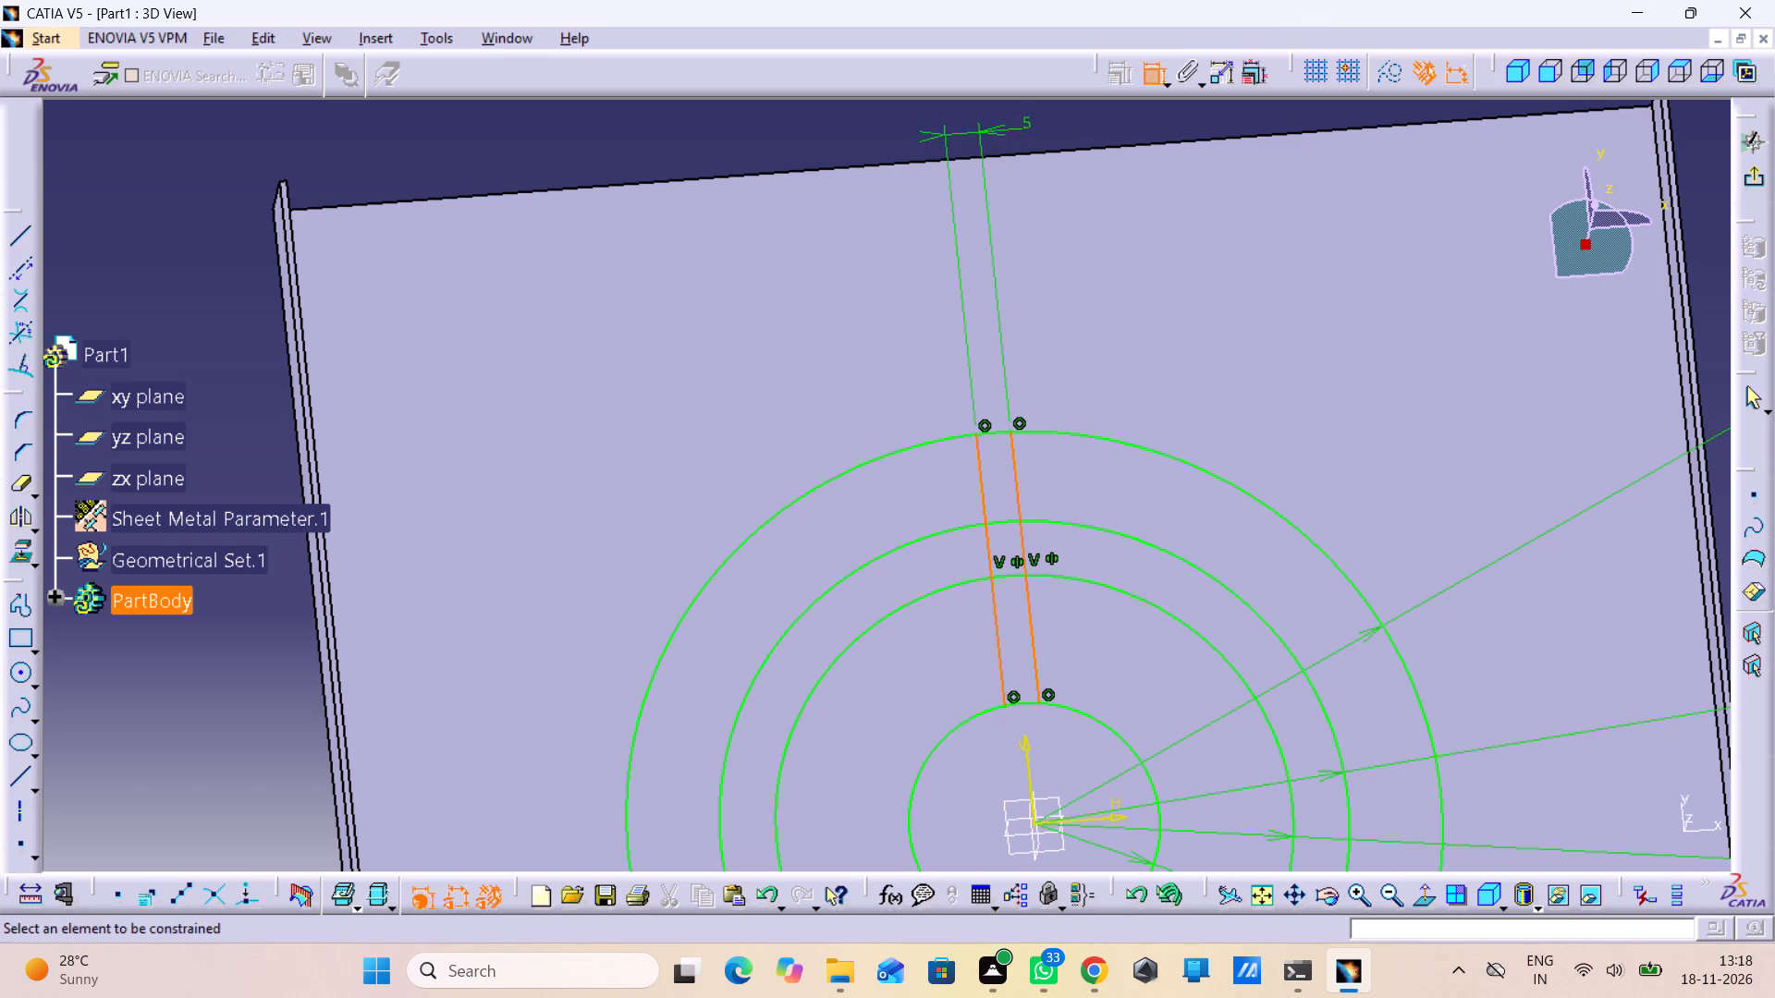
pyautogui.moveTo(1111, 285); pyautogui.dragTo(1137, 404, button='middle')
pyautogui.rightClick(1111, 285)
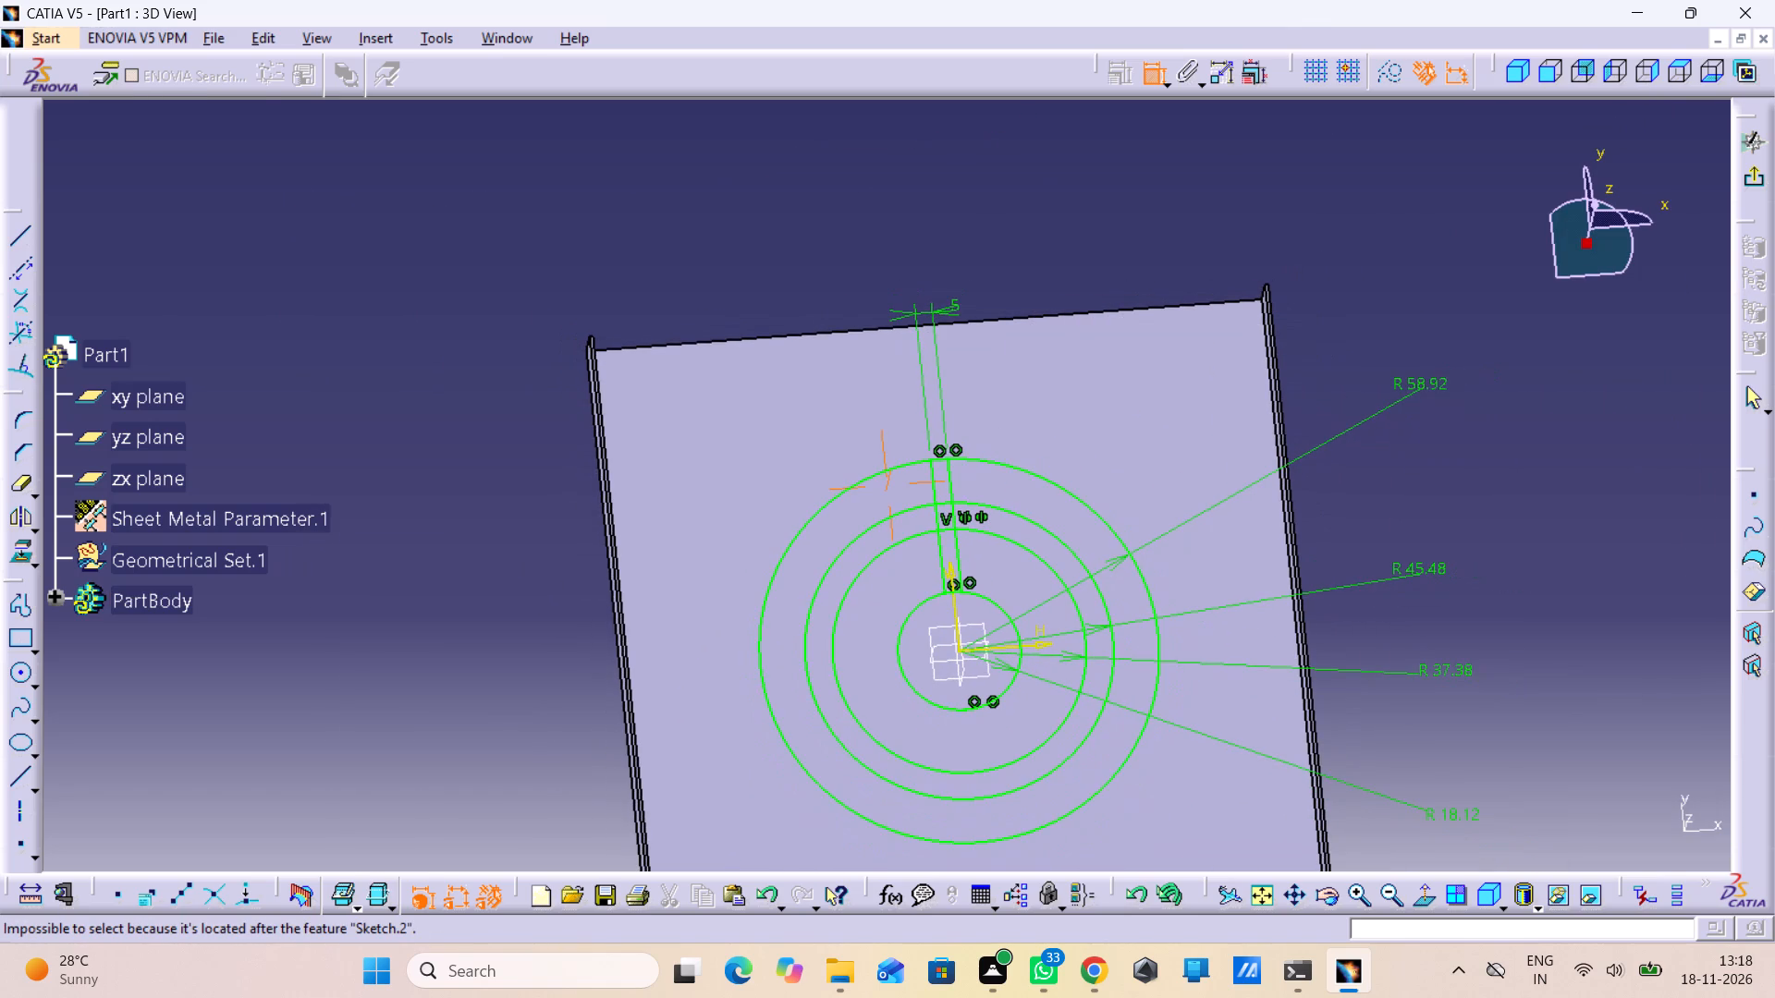
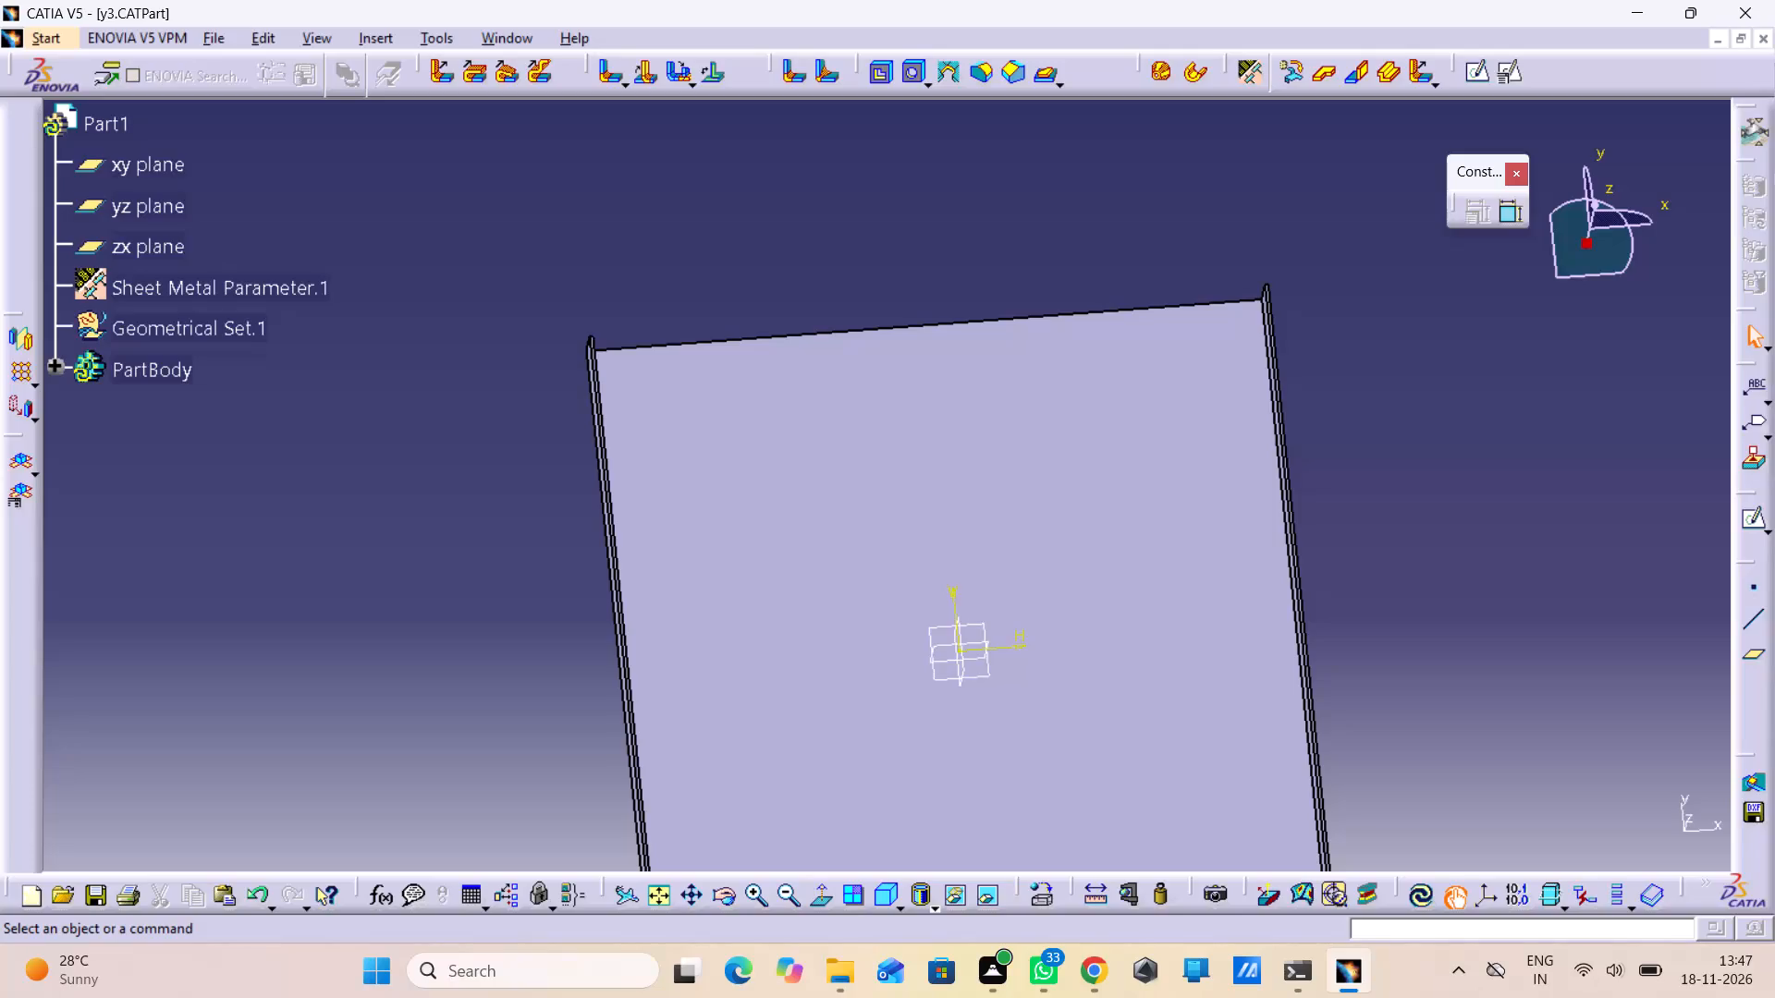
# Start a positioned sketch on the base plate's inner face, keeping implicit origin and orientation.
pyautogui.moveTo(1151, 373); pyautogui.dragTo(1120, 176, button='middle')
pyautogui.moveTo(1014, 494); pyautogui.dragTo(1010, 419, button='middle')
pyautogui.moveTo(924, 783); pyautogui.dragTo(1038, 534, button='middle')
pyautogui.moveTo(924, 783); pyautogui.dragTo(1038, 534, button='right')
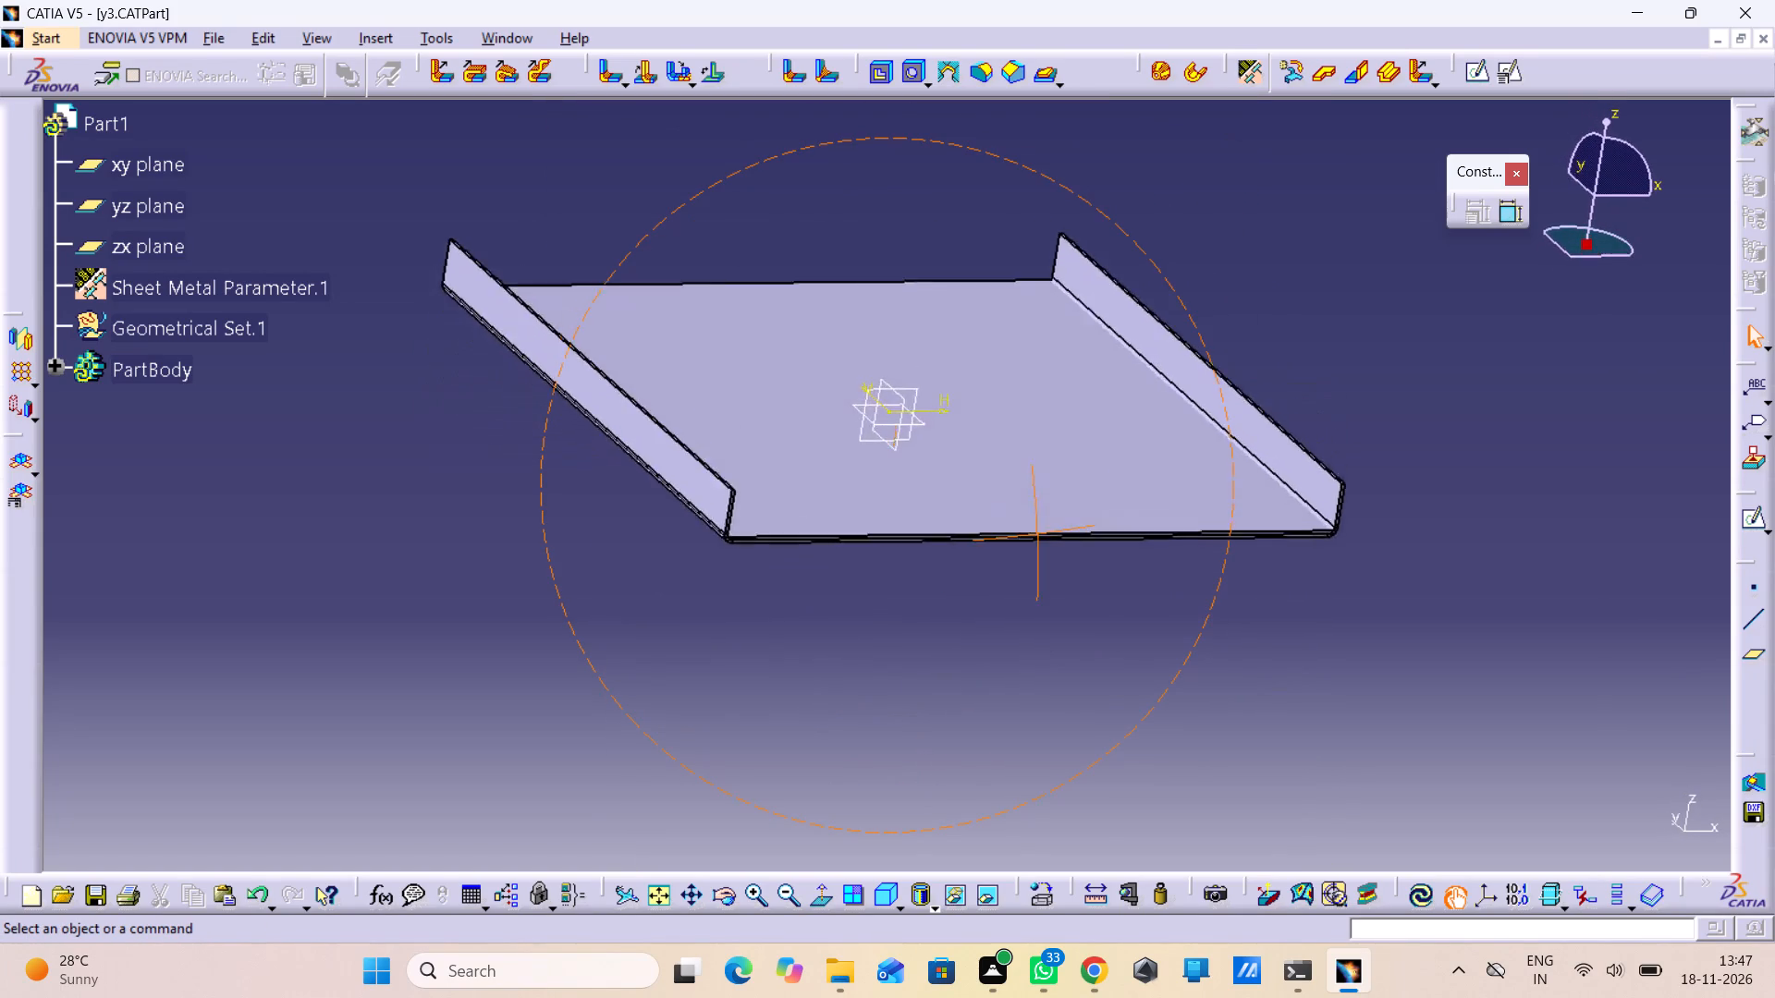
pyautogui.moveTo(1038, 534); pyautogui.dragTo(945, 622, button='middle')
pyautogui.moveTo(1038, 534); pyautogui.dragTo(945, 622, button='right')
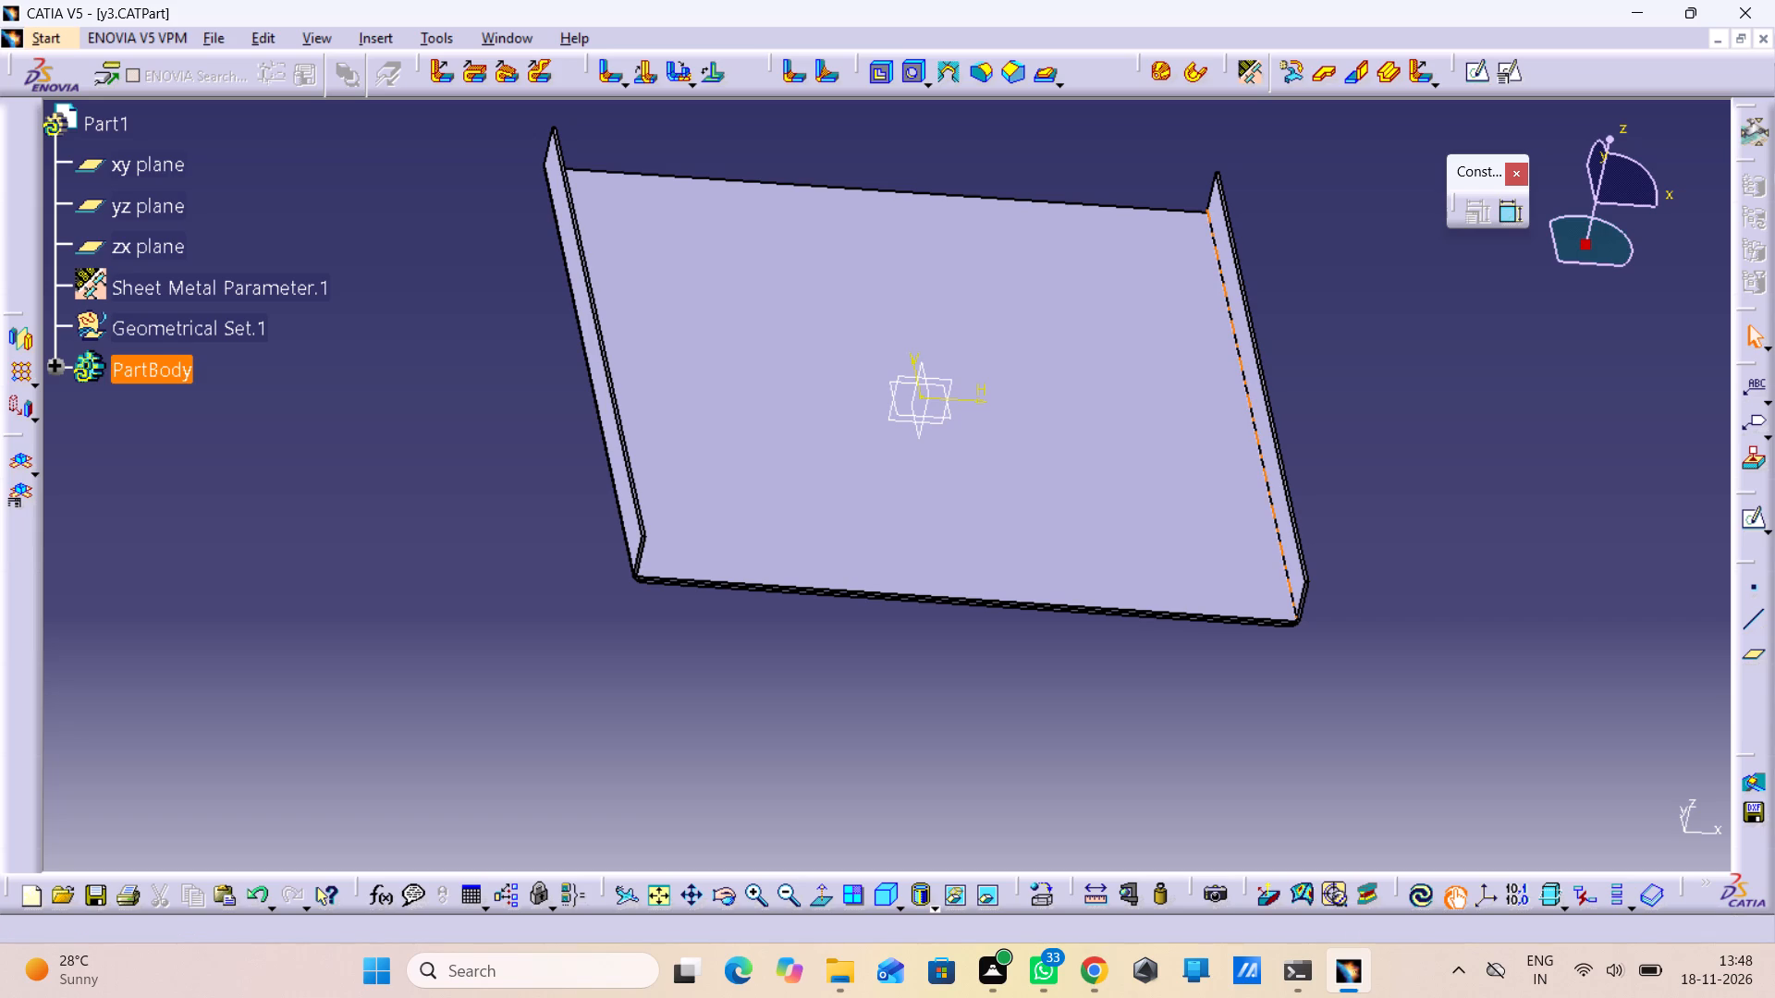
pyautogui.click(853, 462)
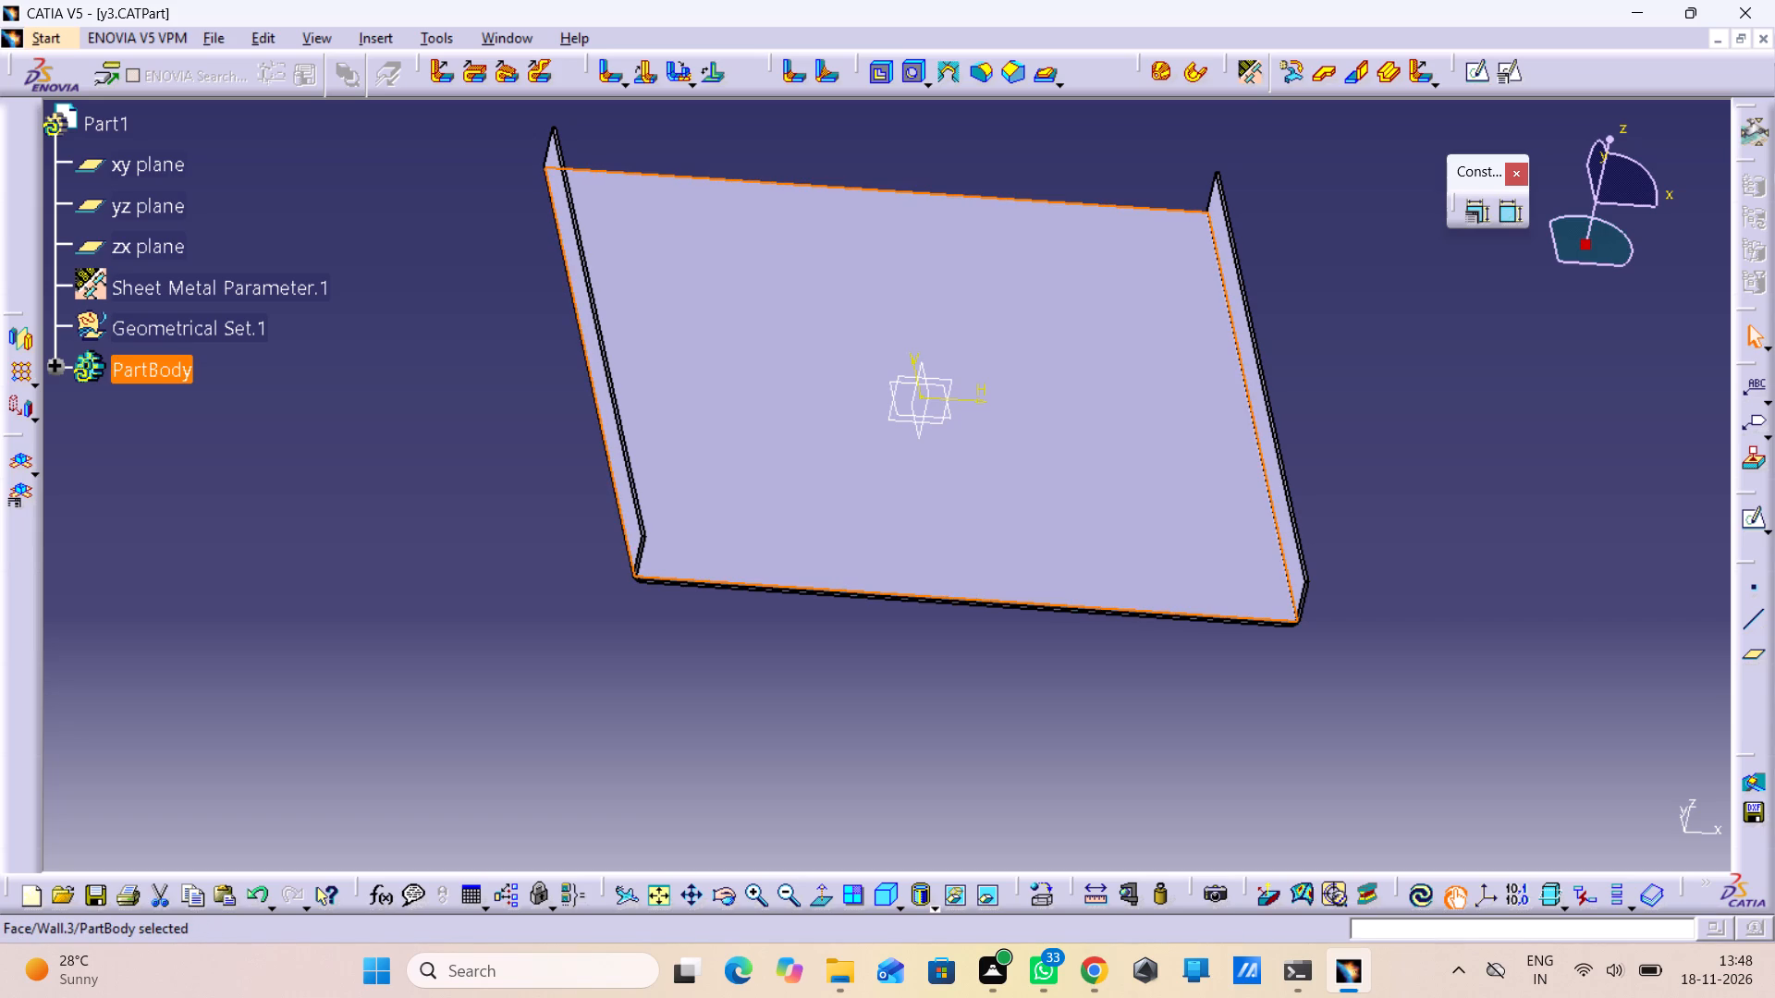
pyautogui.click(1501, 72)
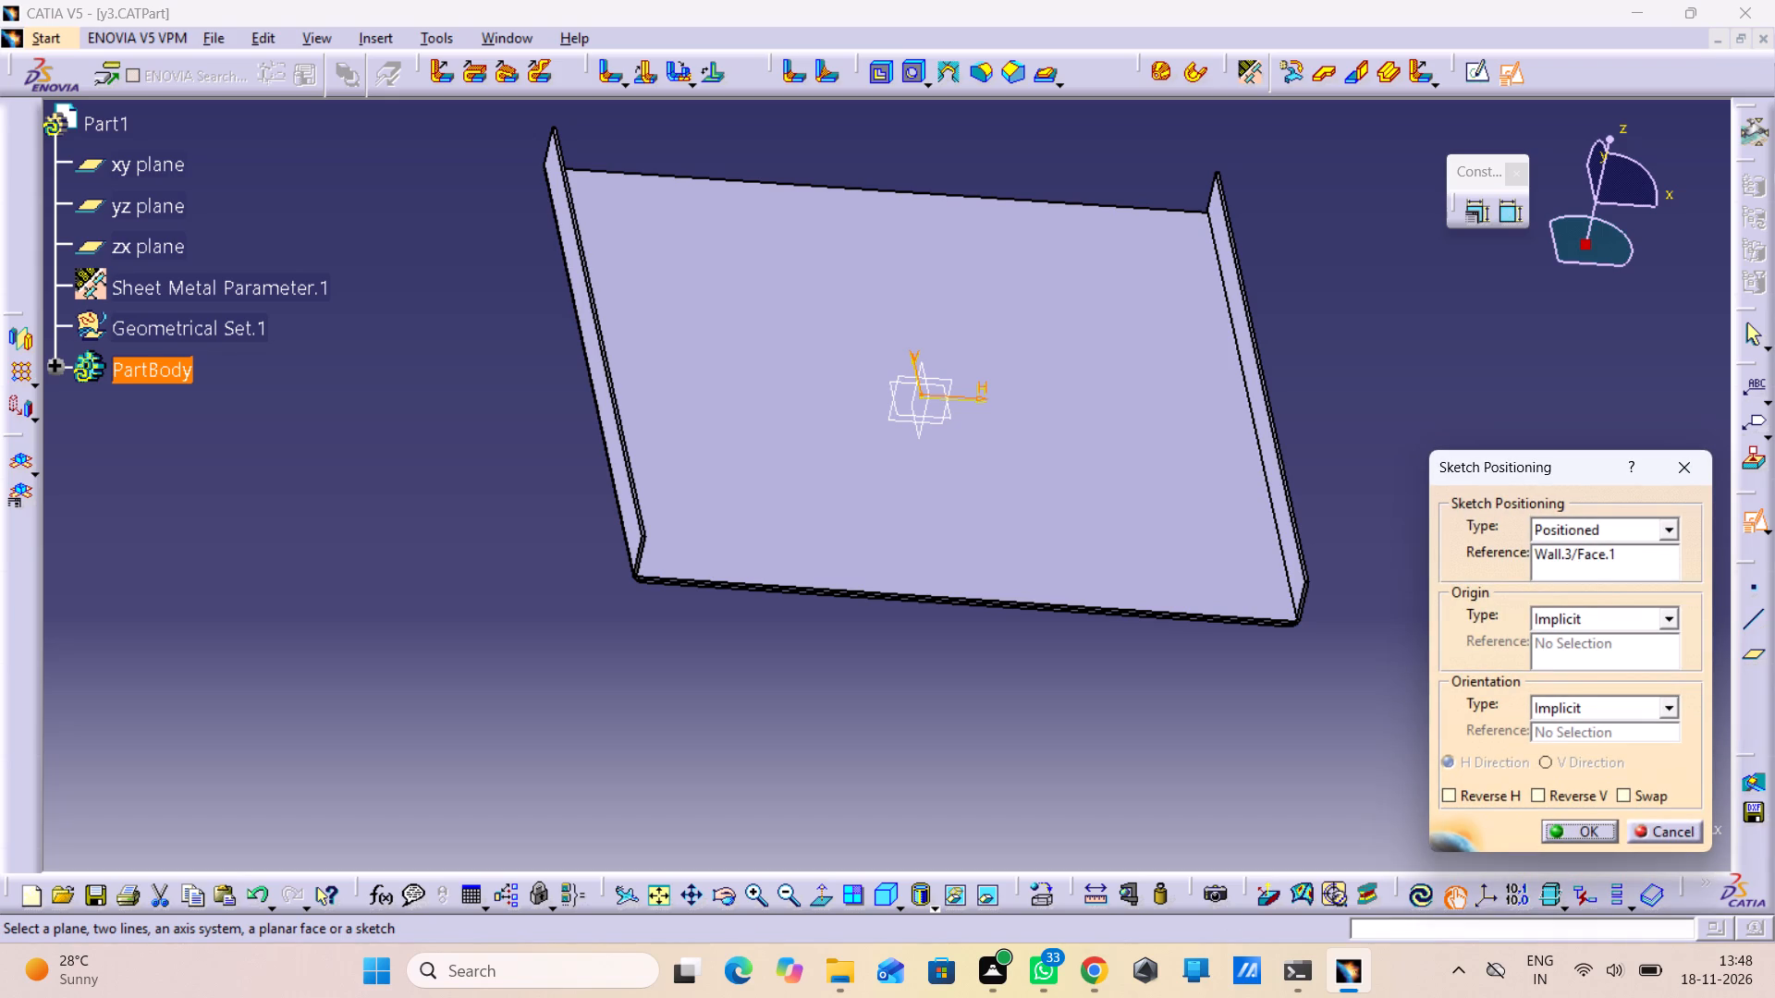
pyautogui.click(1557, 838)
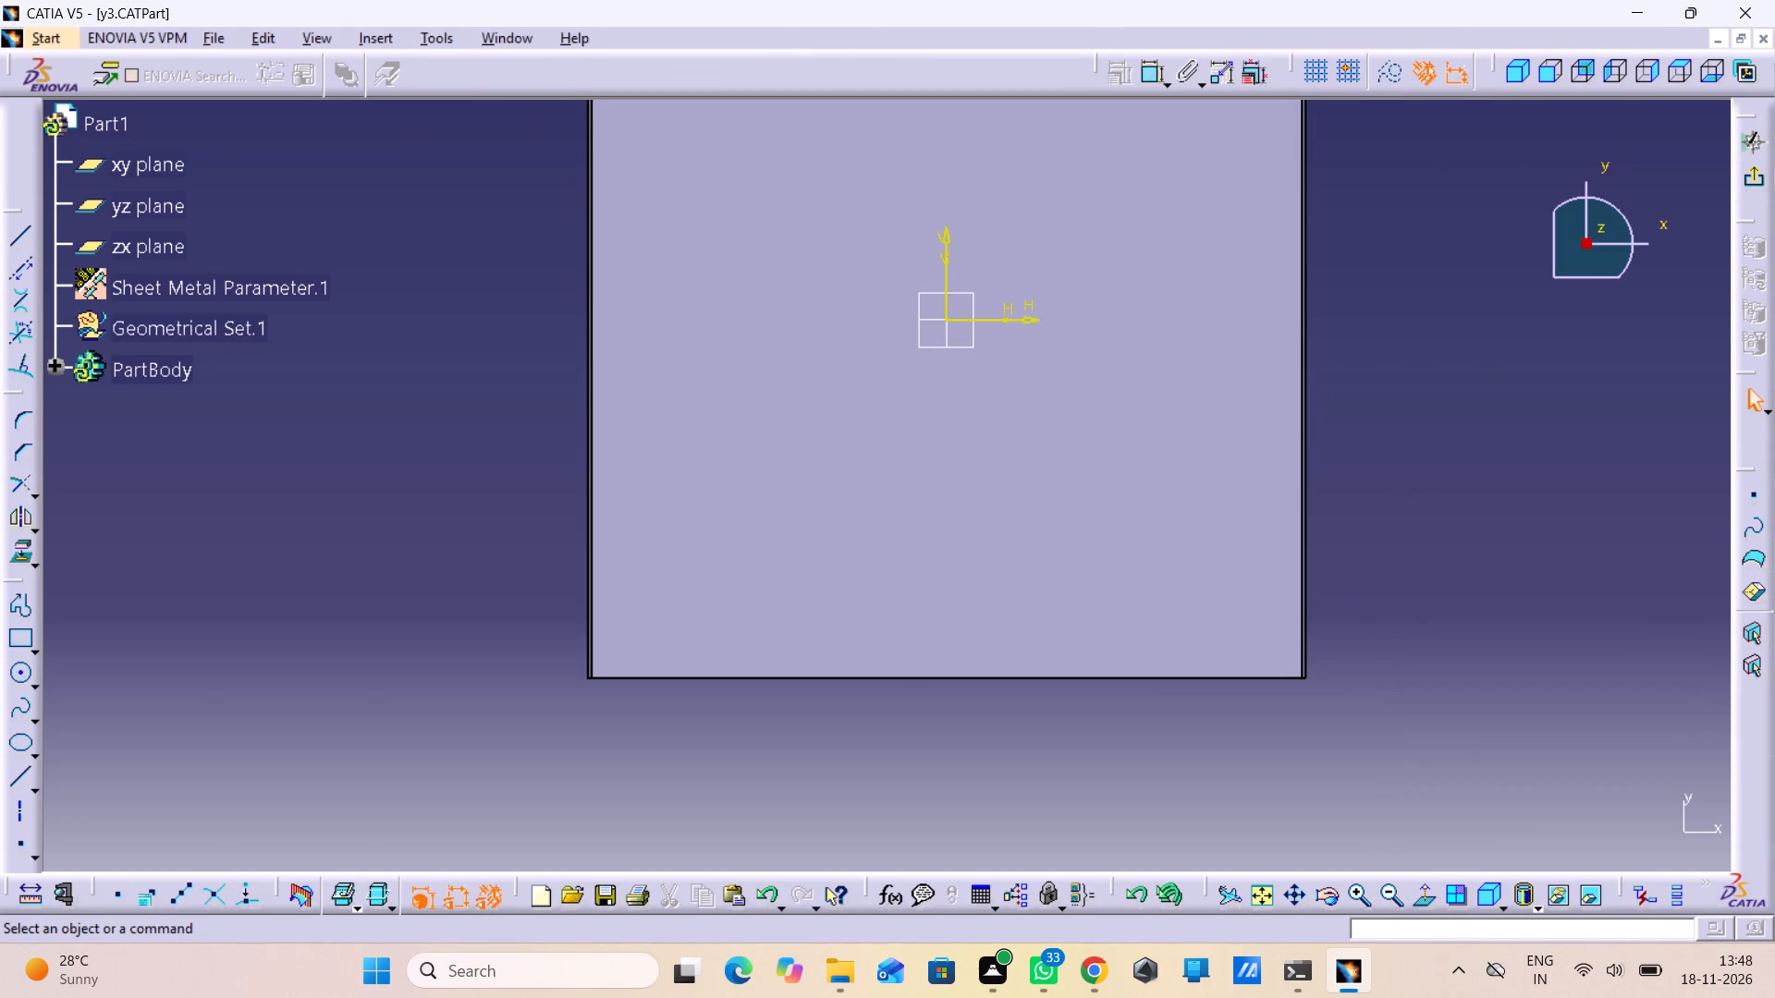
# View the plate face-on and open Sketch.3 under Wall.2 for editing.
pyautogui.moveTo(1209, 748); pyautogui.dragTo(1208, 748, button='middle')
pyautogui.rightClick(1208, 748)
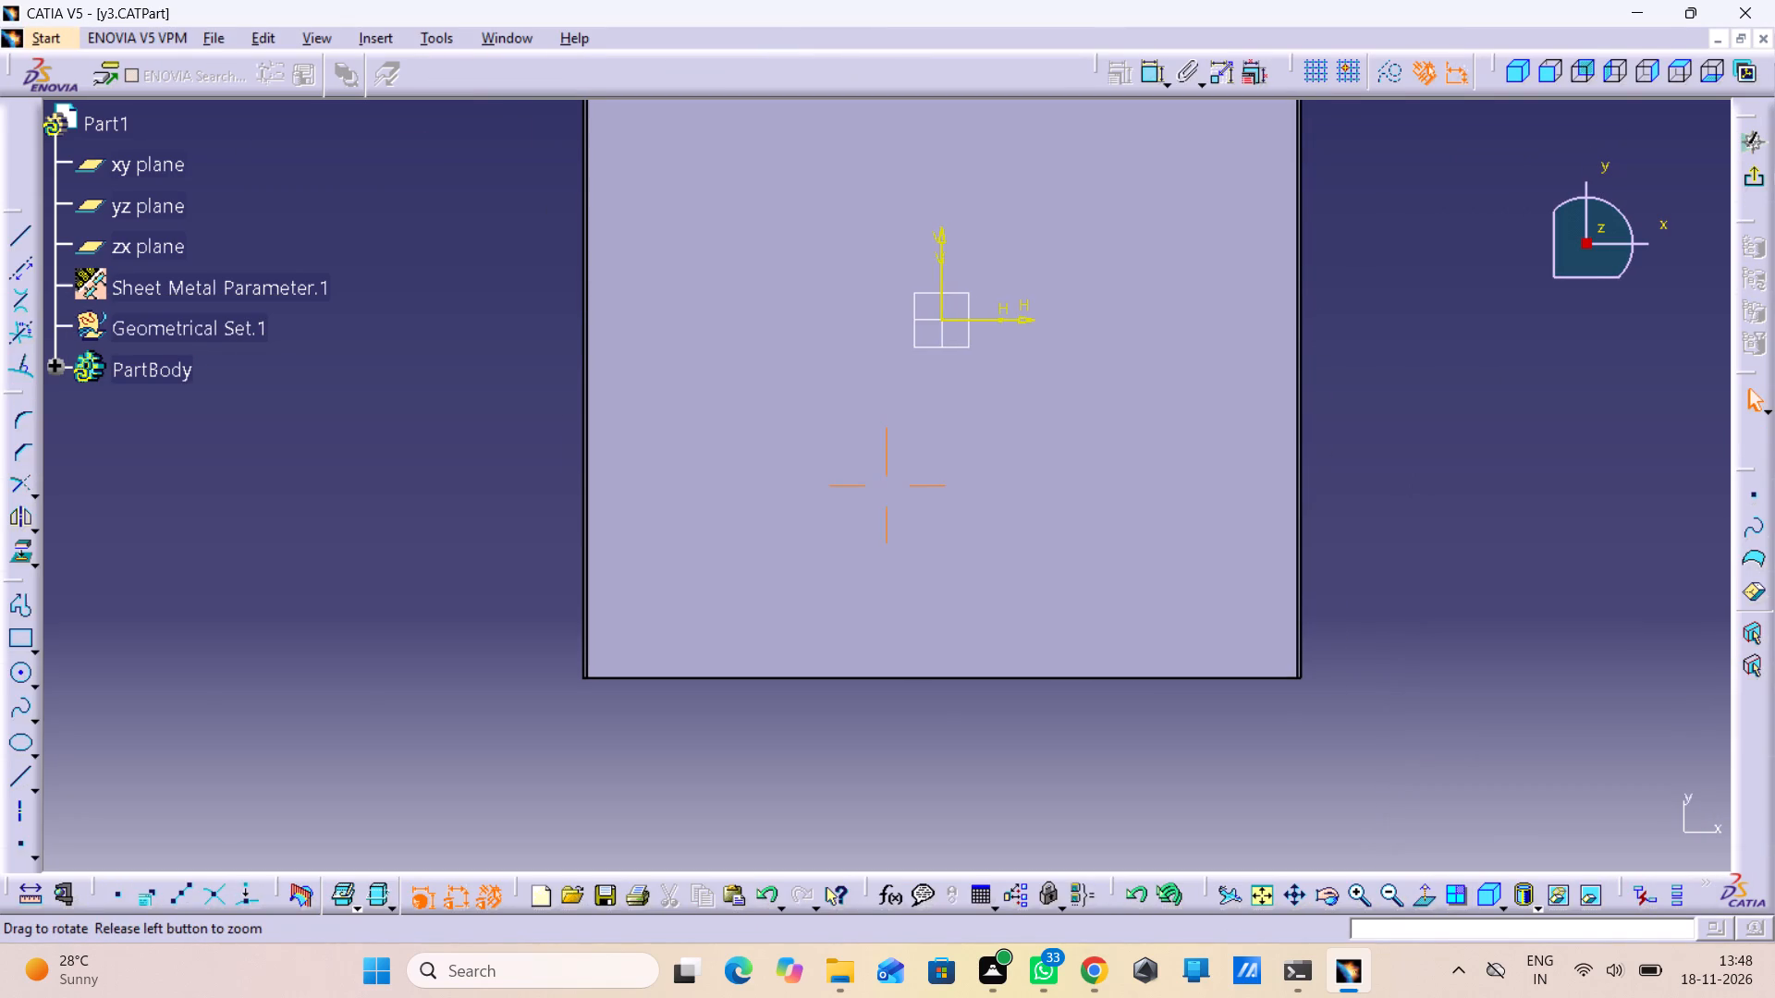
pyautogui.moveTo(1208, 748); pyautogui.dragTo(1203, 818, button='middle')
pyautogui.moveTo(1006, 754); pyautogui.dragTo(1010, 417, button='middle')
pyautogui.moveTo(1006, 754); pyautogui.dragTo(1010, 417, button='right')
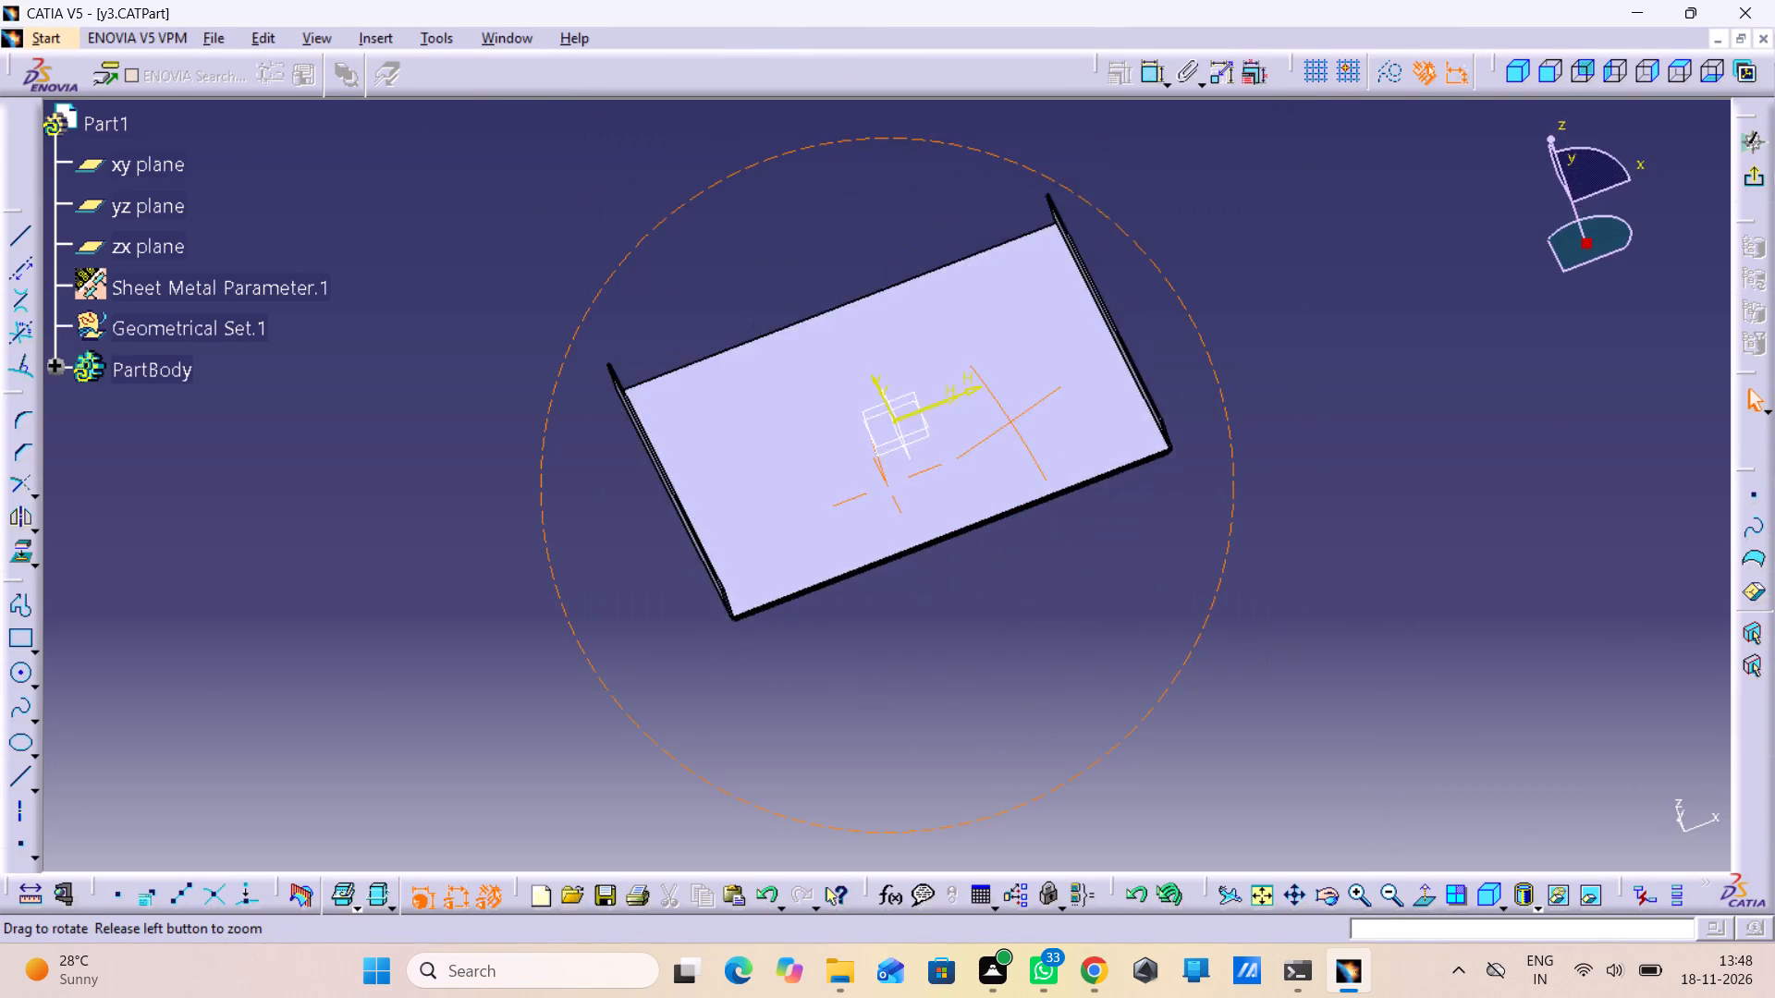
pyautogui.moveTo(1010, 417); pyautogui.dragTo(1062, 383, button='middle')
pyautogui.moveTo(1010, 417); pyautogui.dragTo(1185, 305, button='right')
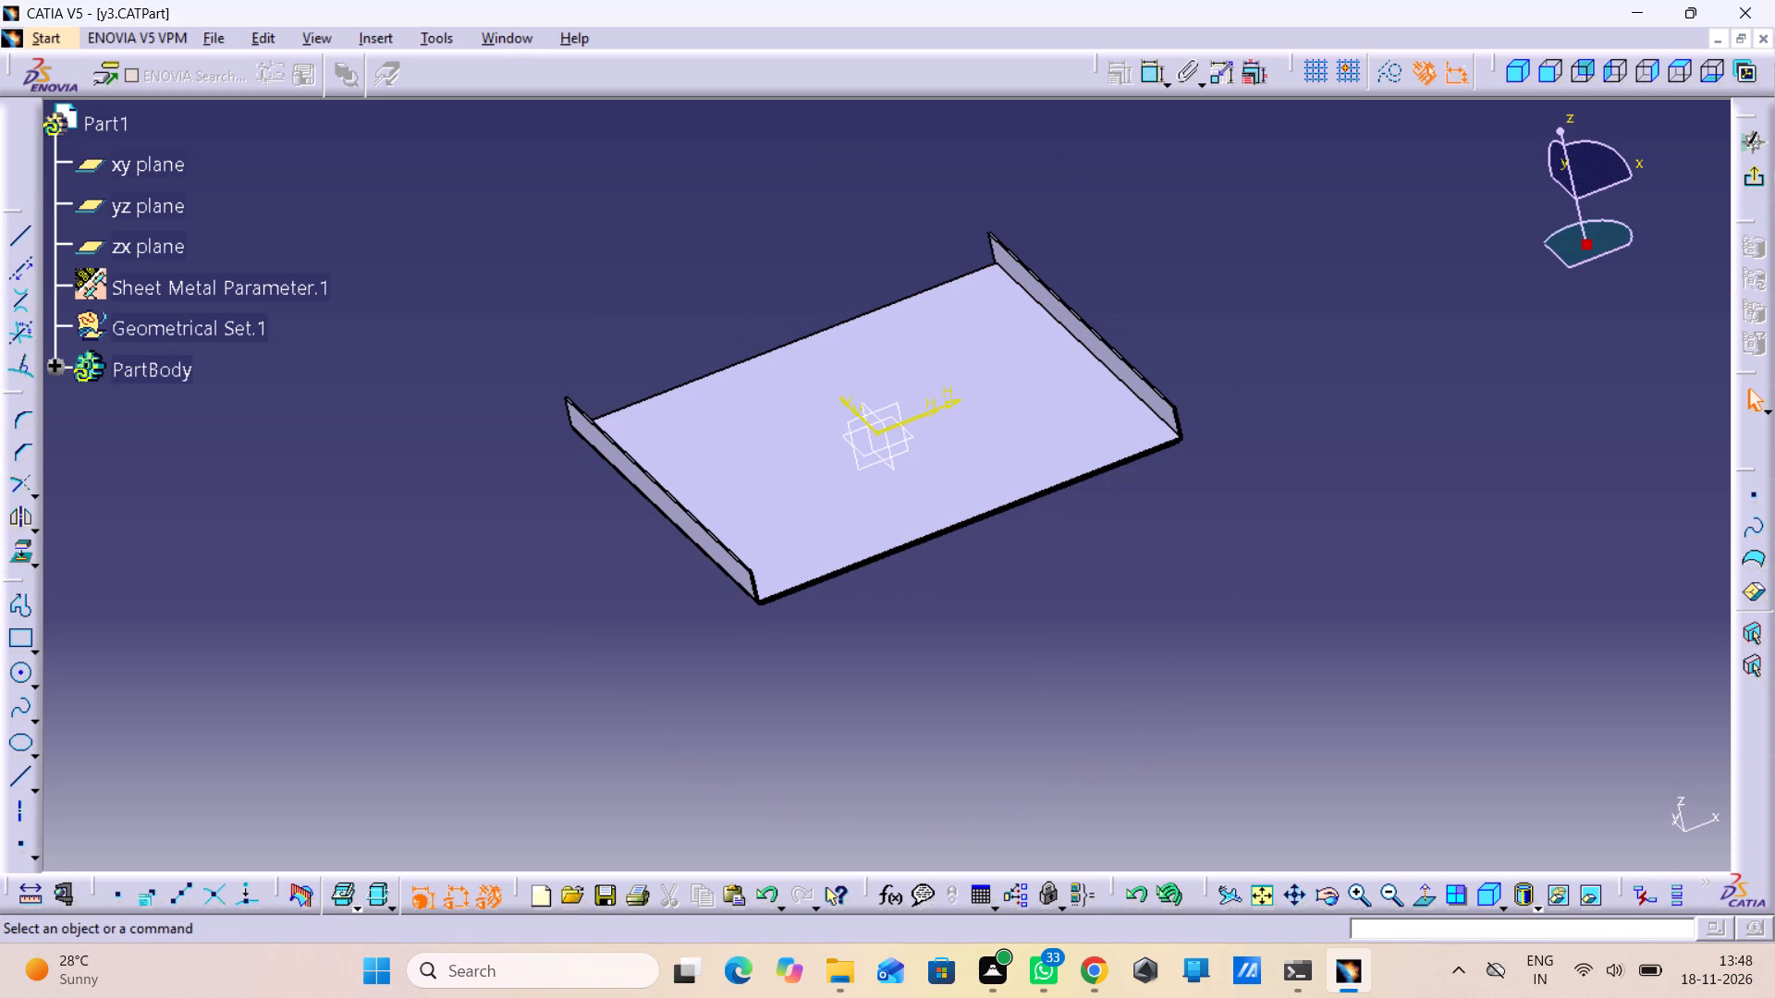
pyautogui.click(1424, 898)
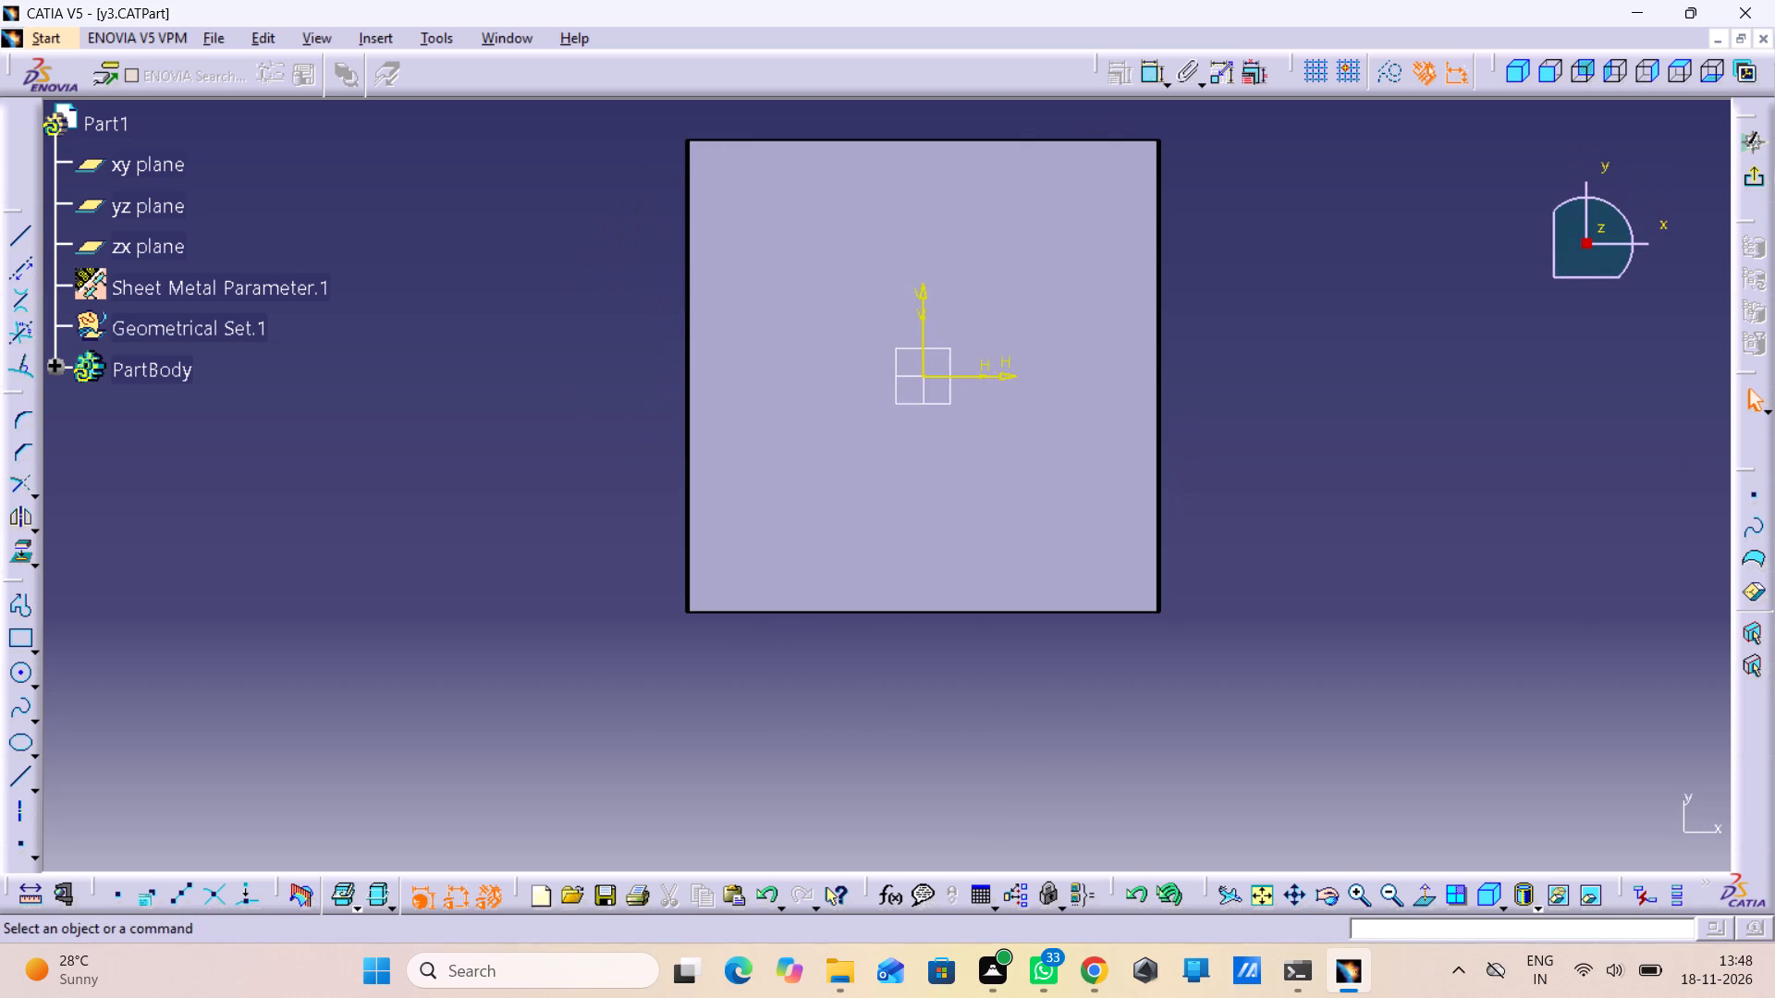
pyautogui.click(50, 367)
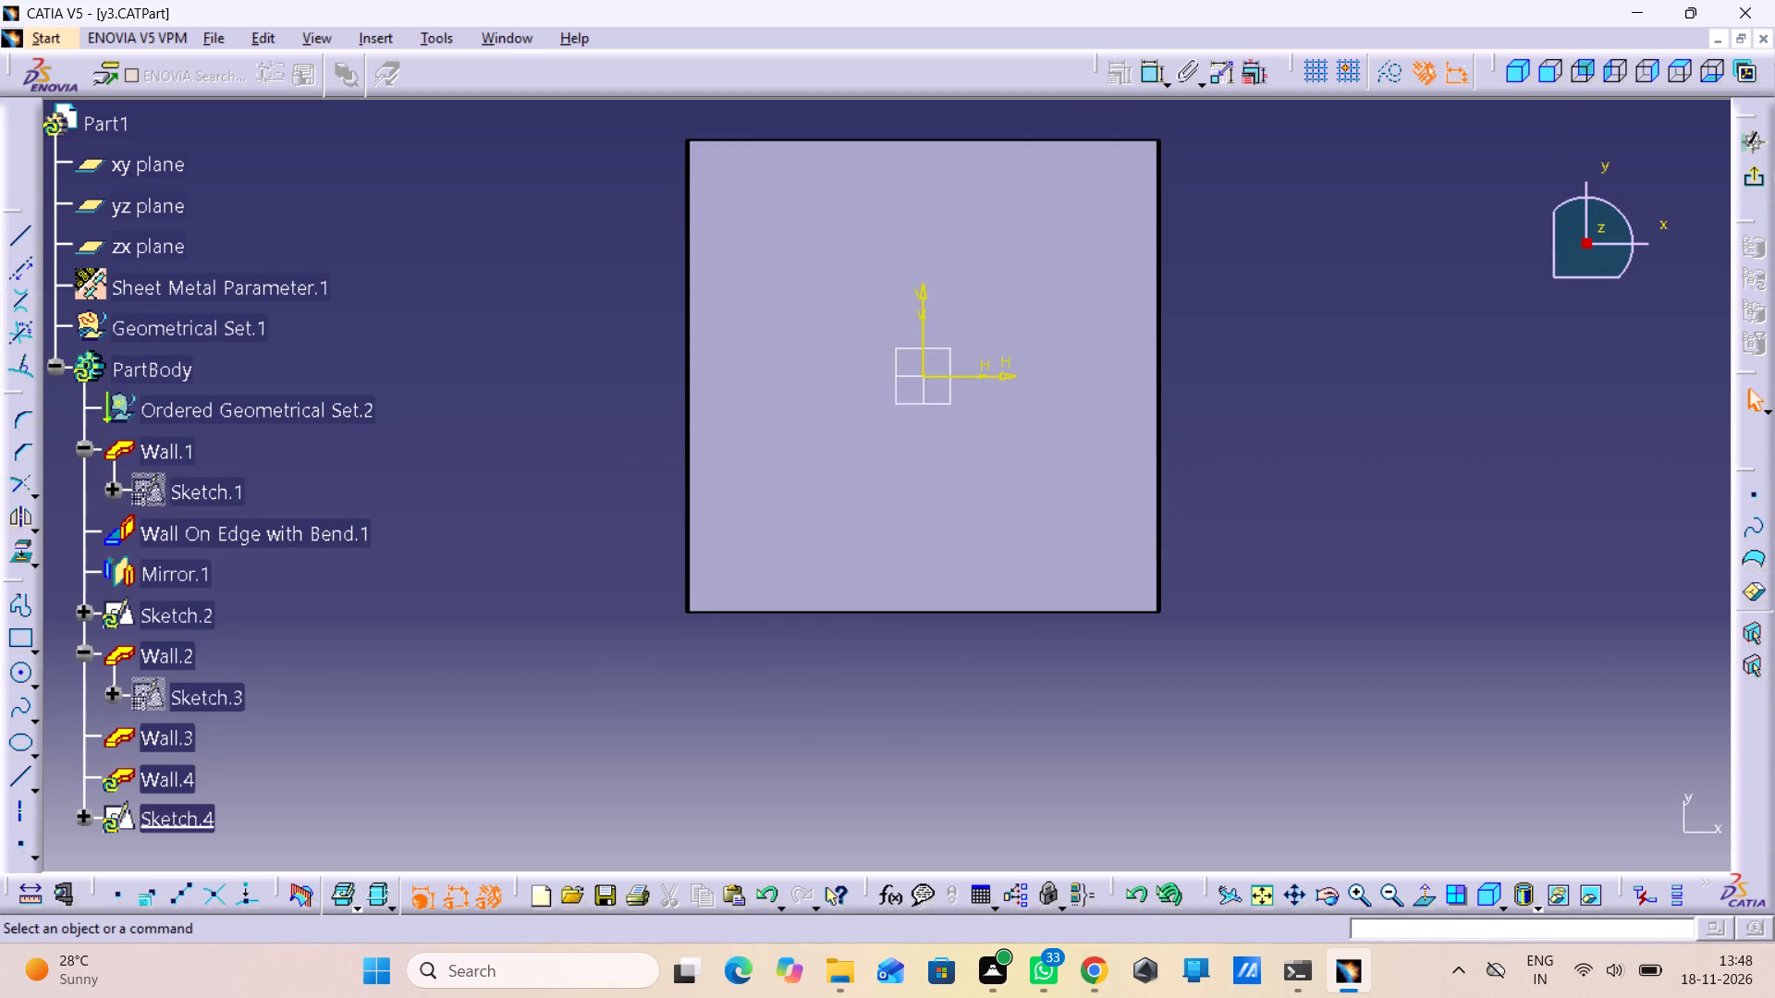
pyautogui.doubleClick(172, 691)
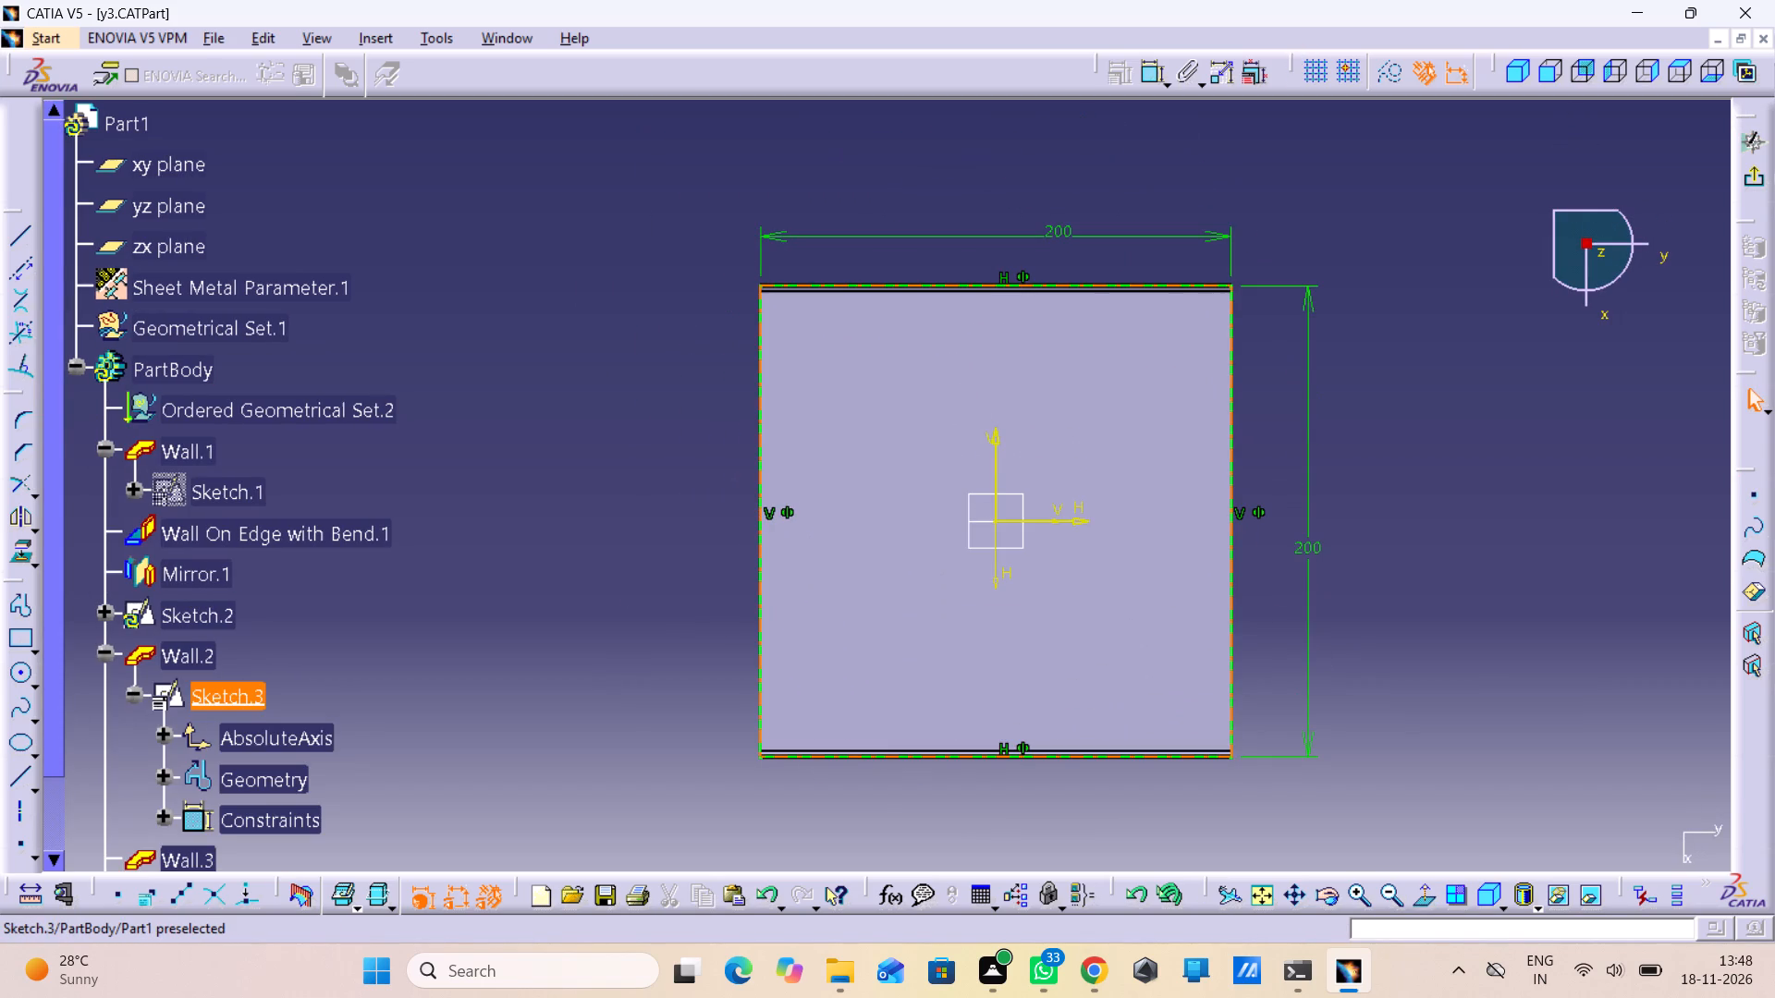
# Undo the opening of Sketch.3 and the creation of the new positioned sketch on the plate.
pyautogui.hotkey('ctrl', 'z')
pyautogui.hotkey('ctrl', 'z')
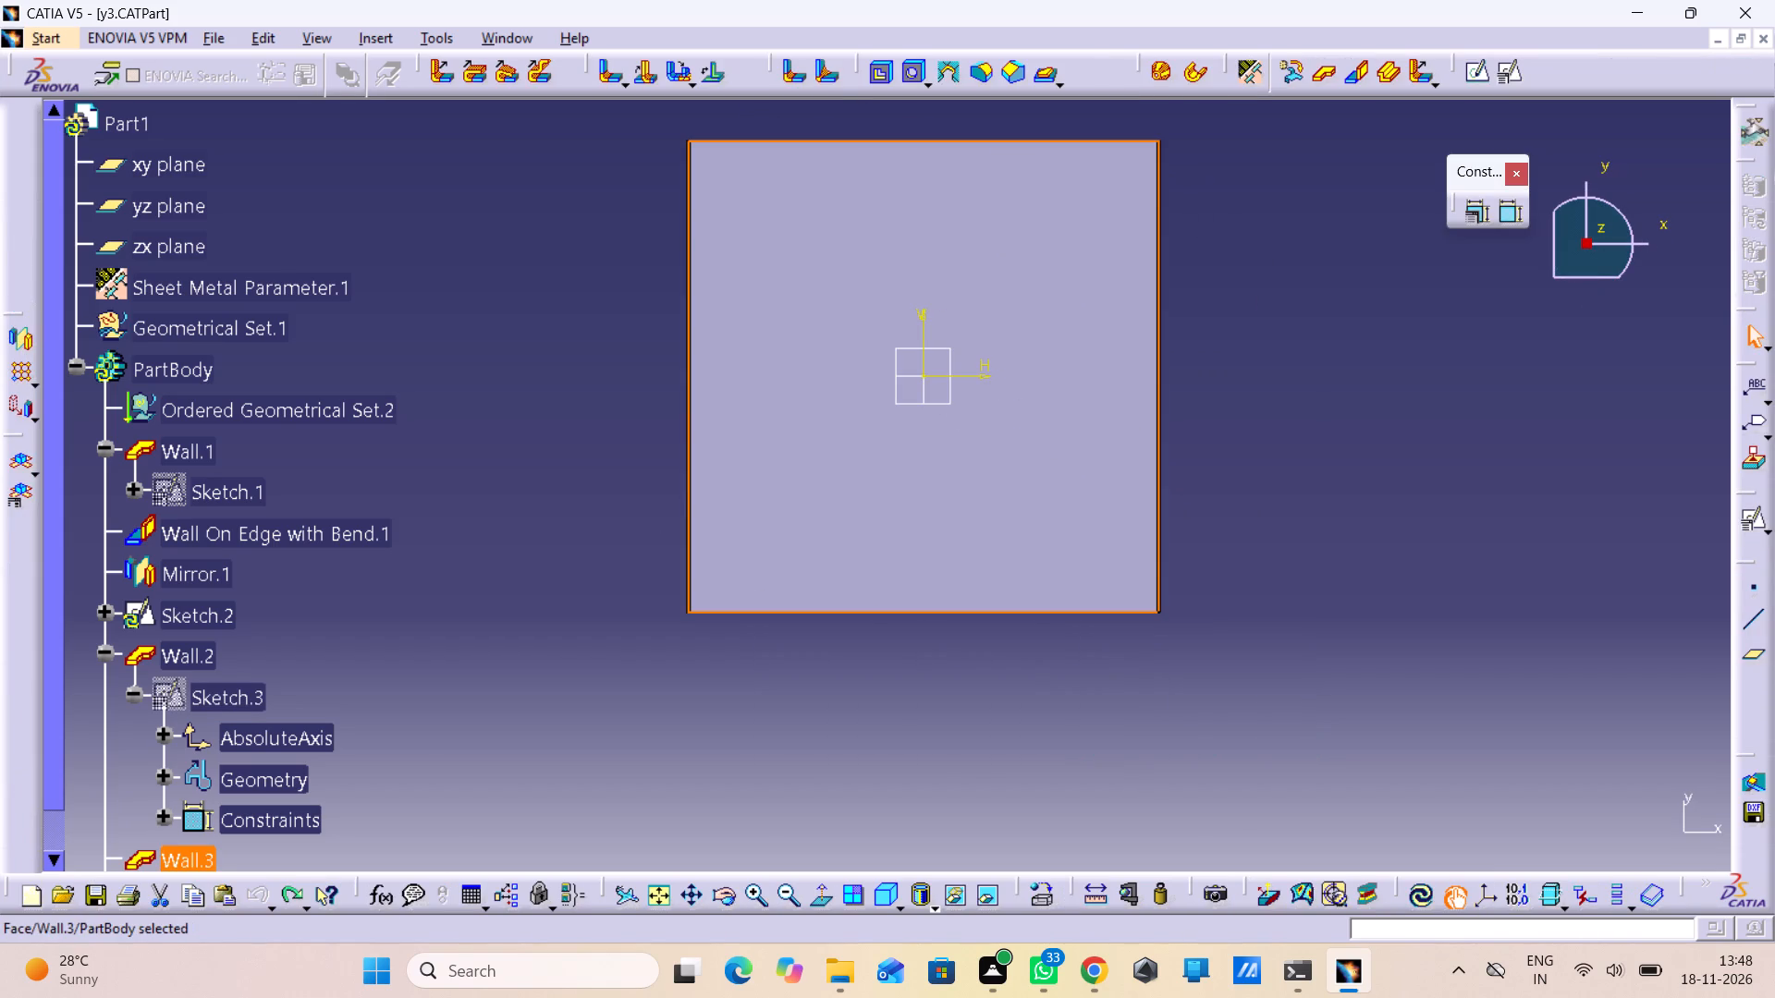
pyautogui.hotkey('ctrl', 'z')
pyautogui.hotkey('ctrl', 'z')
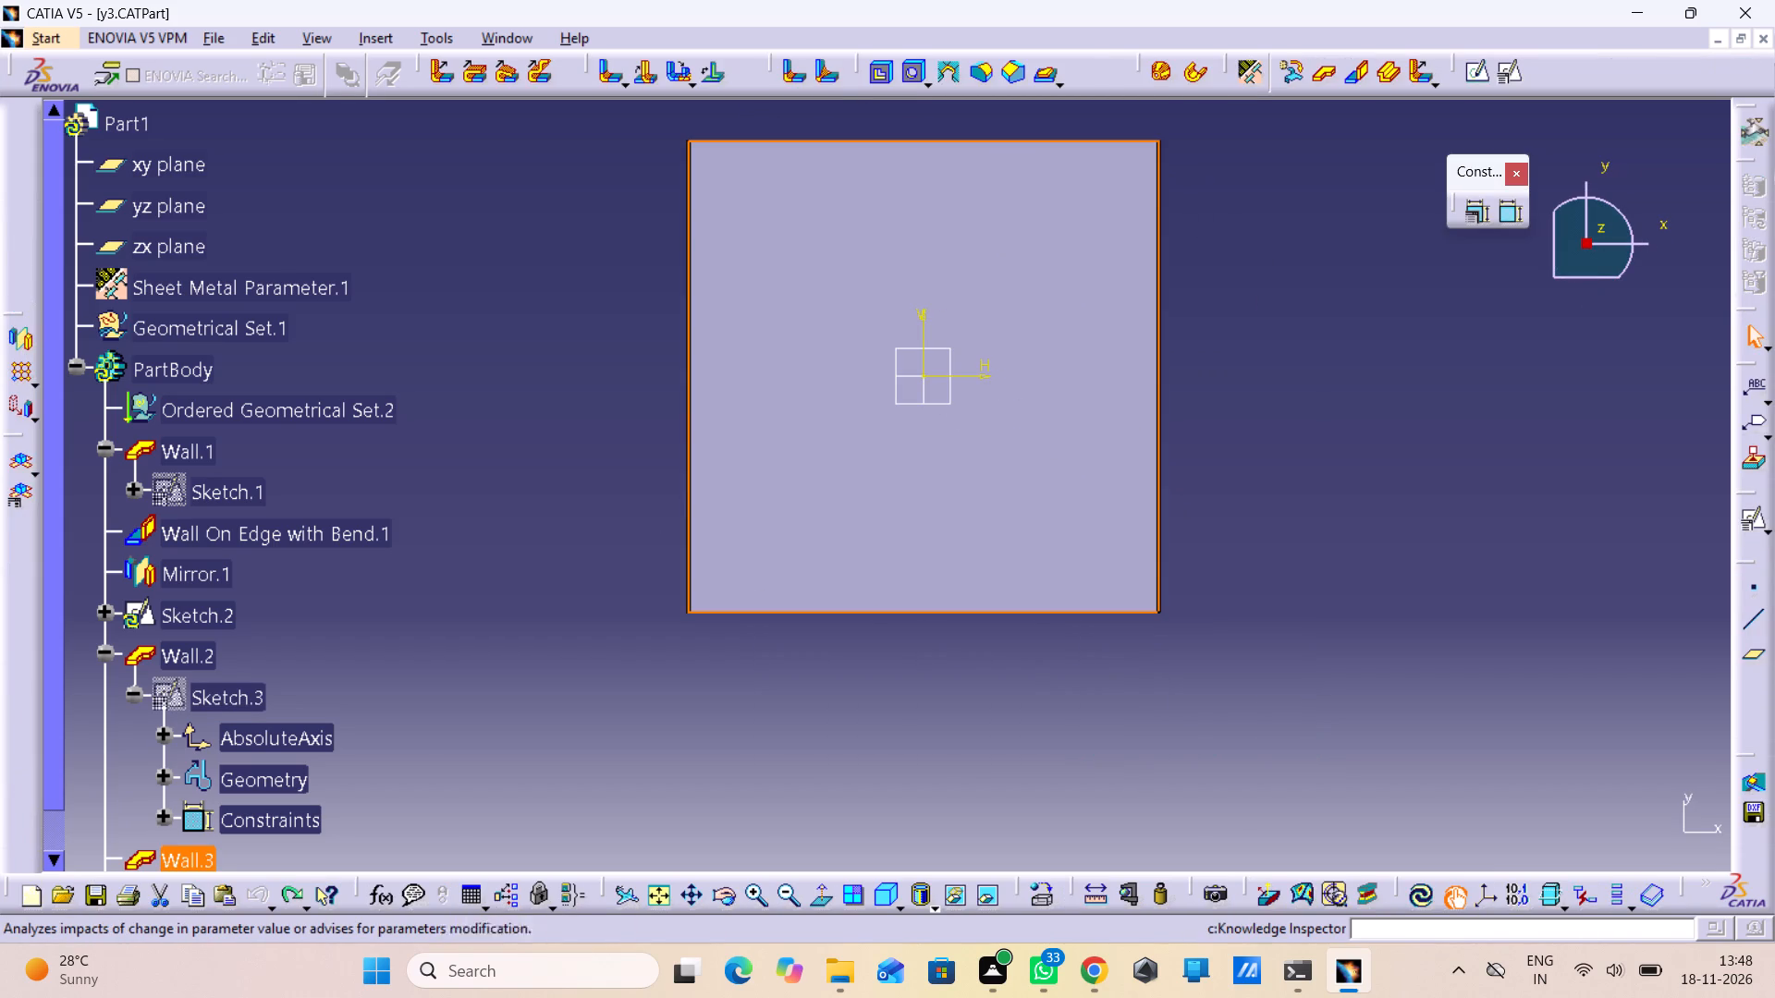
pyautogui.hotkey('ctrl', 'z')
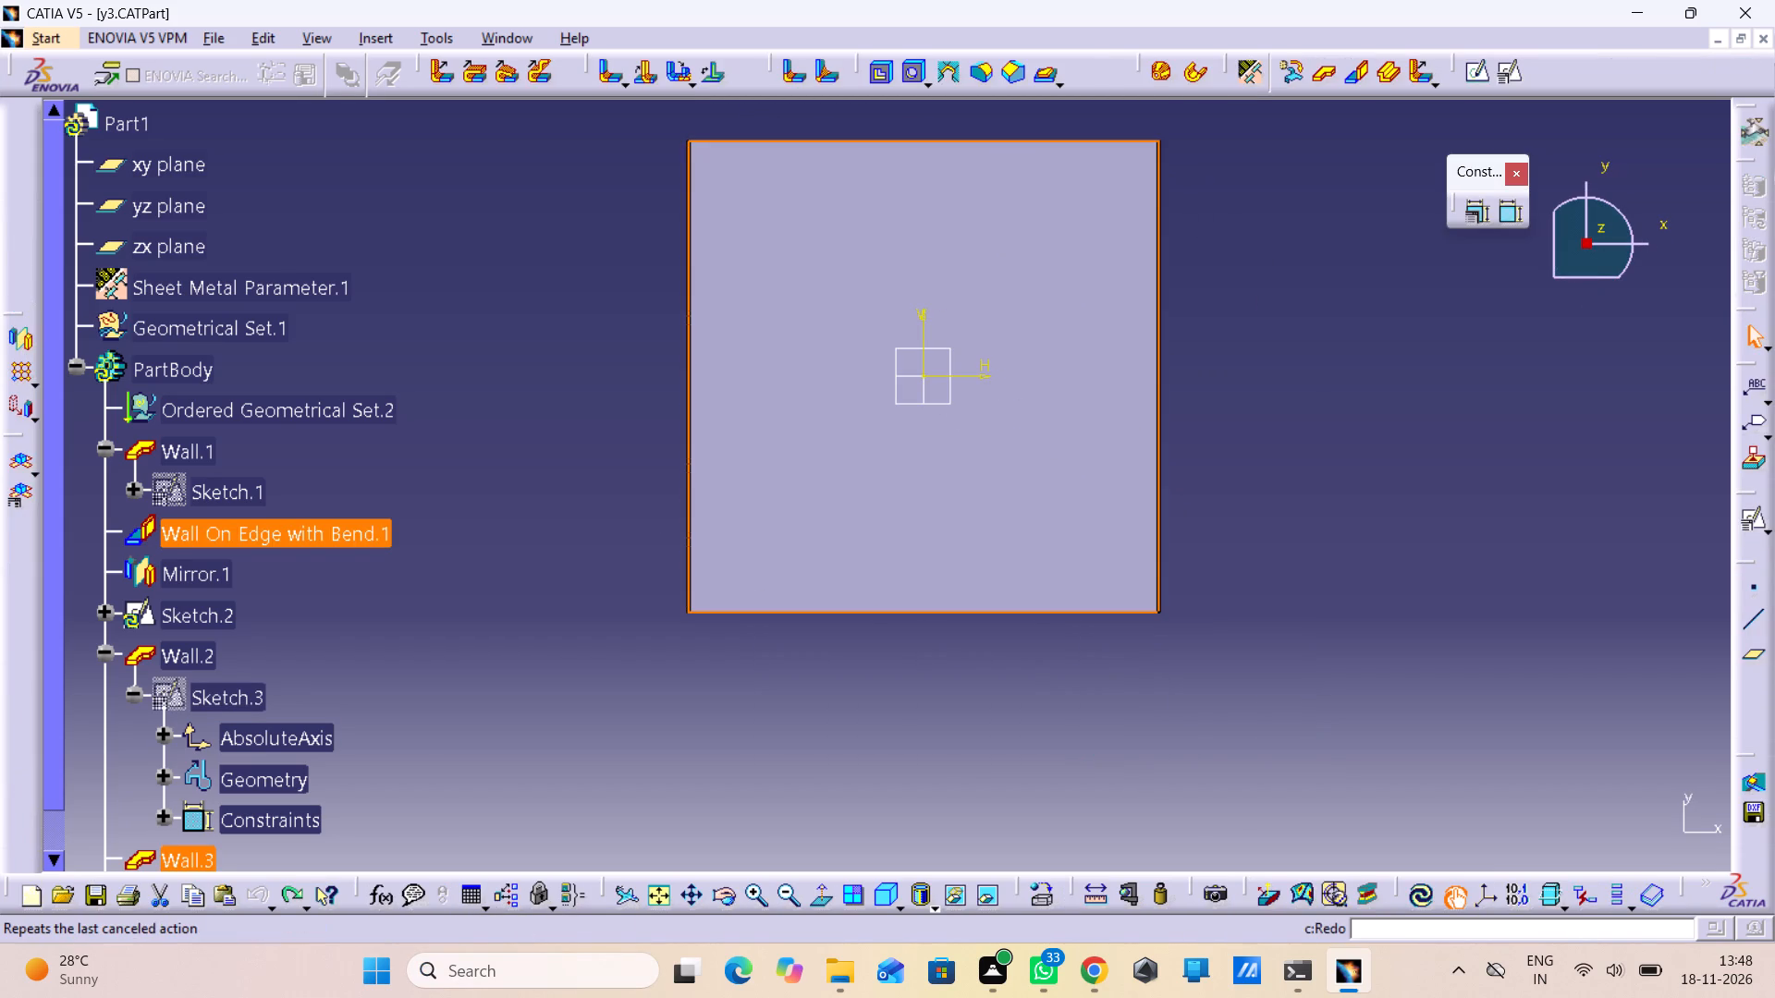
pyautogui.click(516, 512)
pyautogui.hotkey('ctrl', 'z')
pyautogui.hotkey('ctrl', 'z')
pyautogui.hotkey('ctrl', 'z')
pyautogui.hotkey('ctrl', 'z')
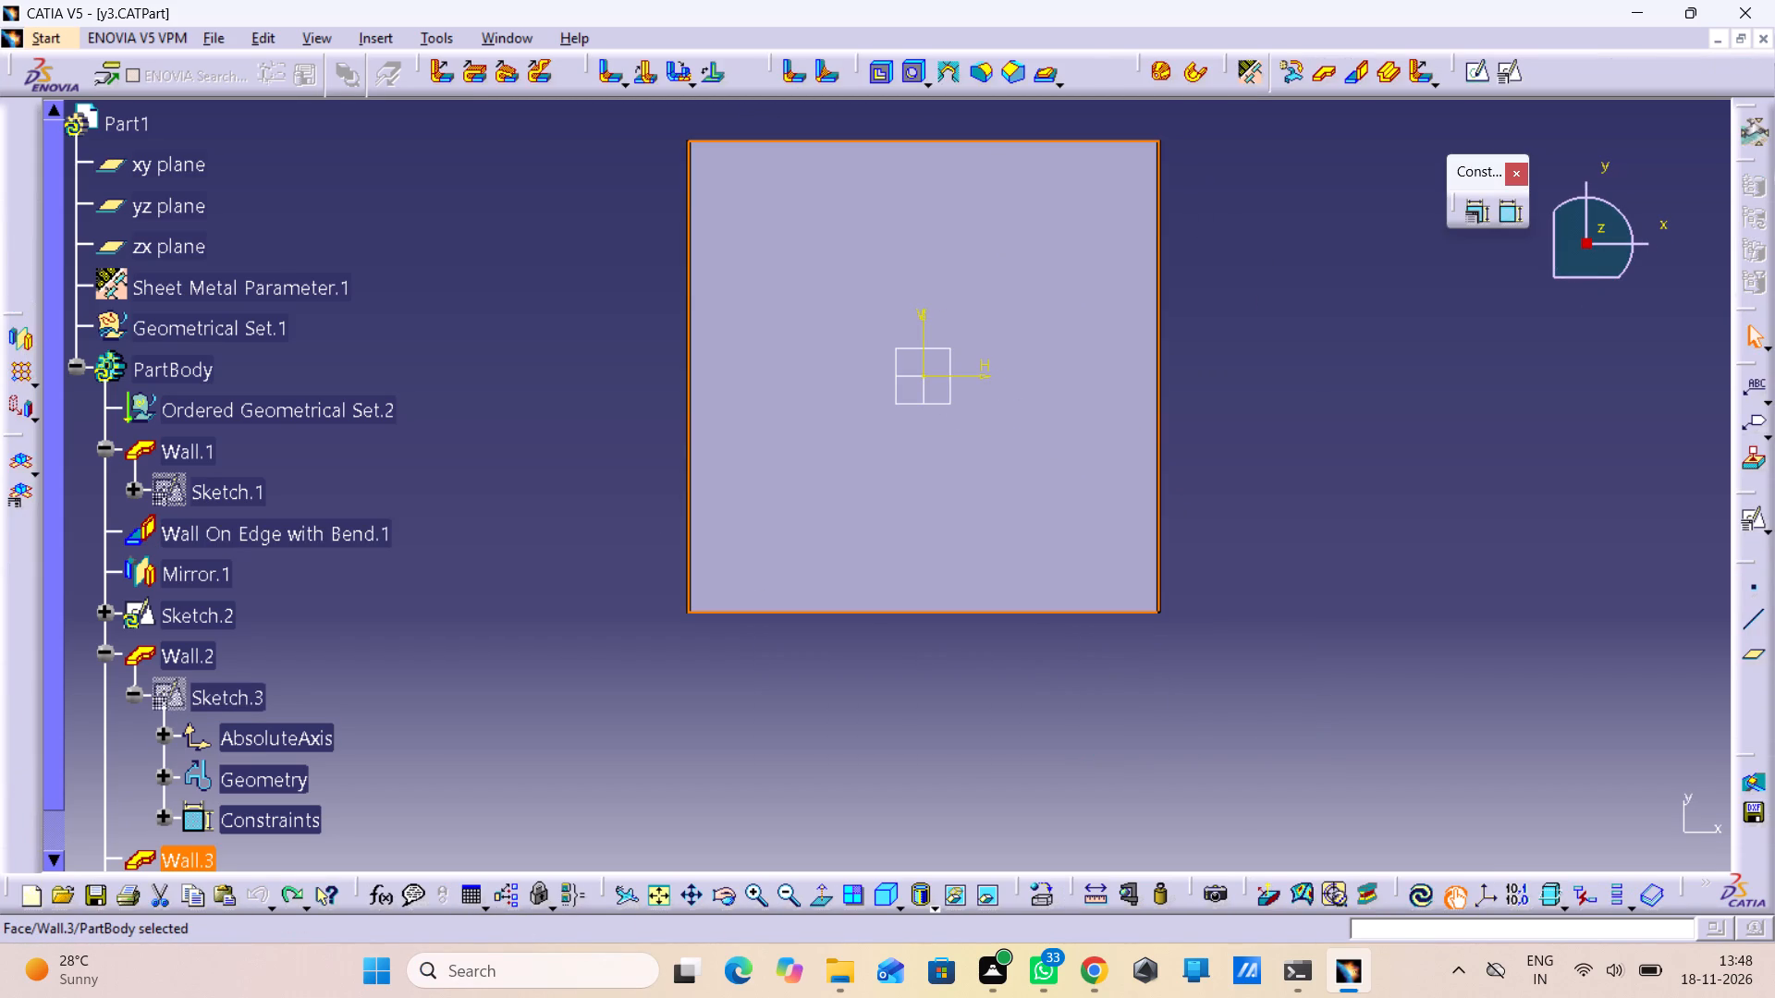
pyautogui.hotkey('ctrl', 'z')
# Open the definition of Wall.4 to check its profile and close it without changes.
pyautogui.scroll(-2, 381, 717)
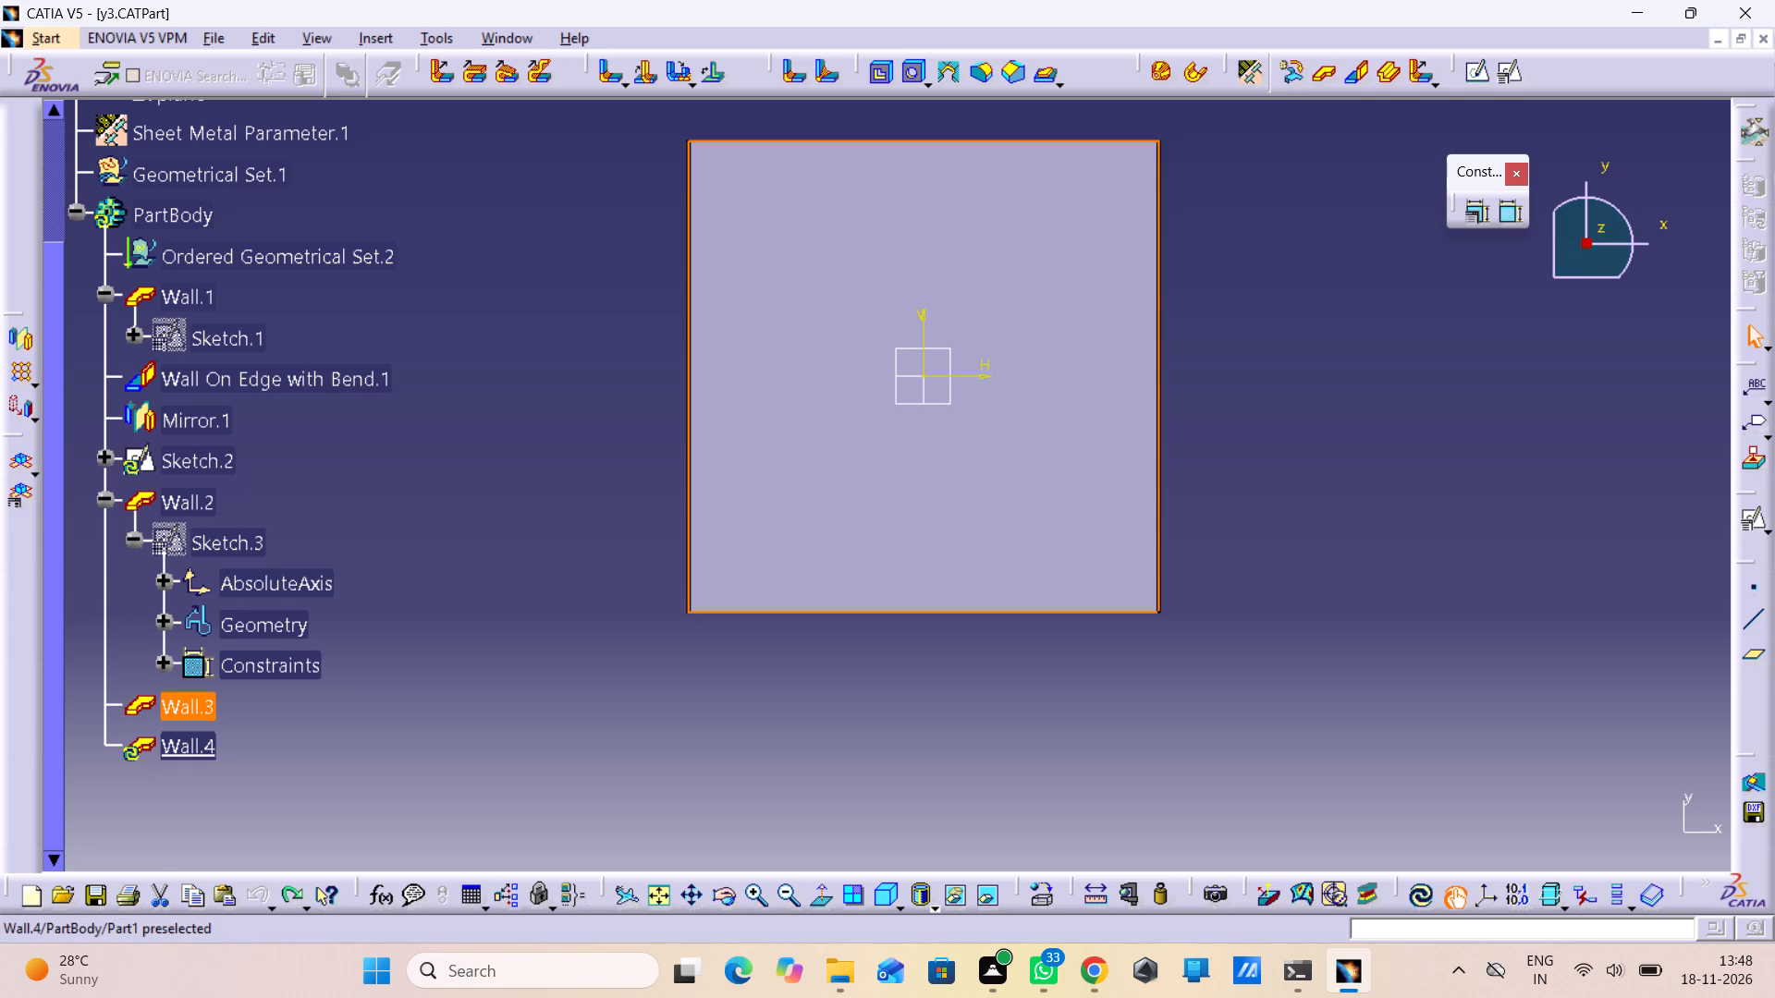
pyautogui.click(154, 729)
pyautogui.doubleClick(170, 734)
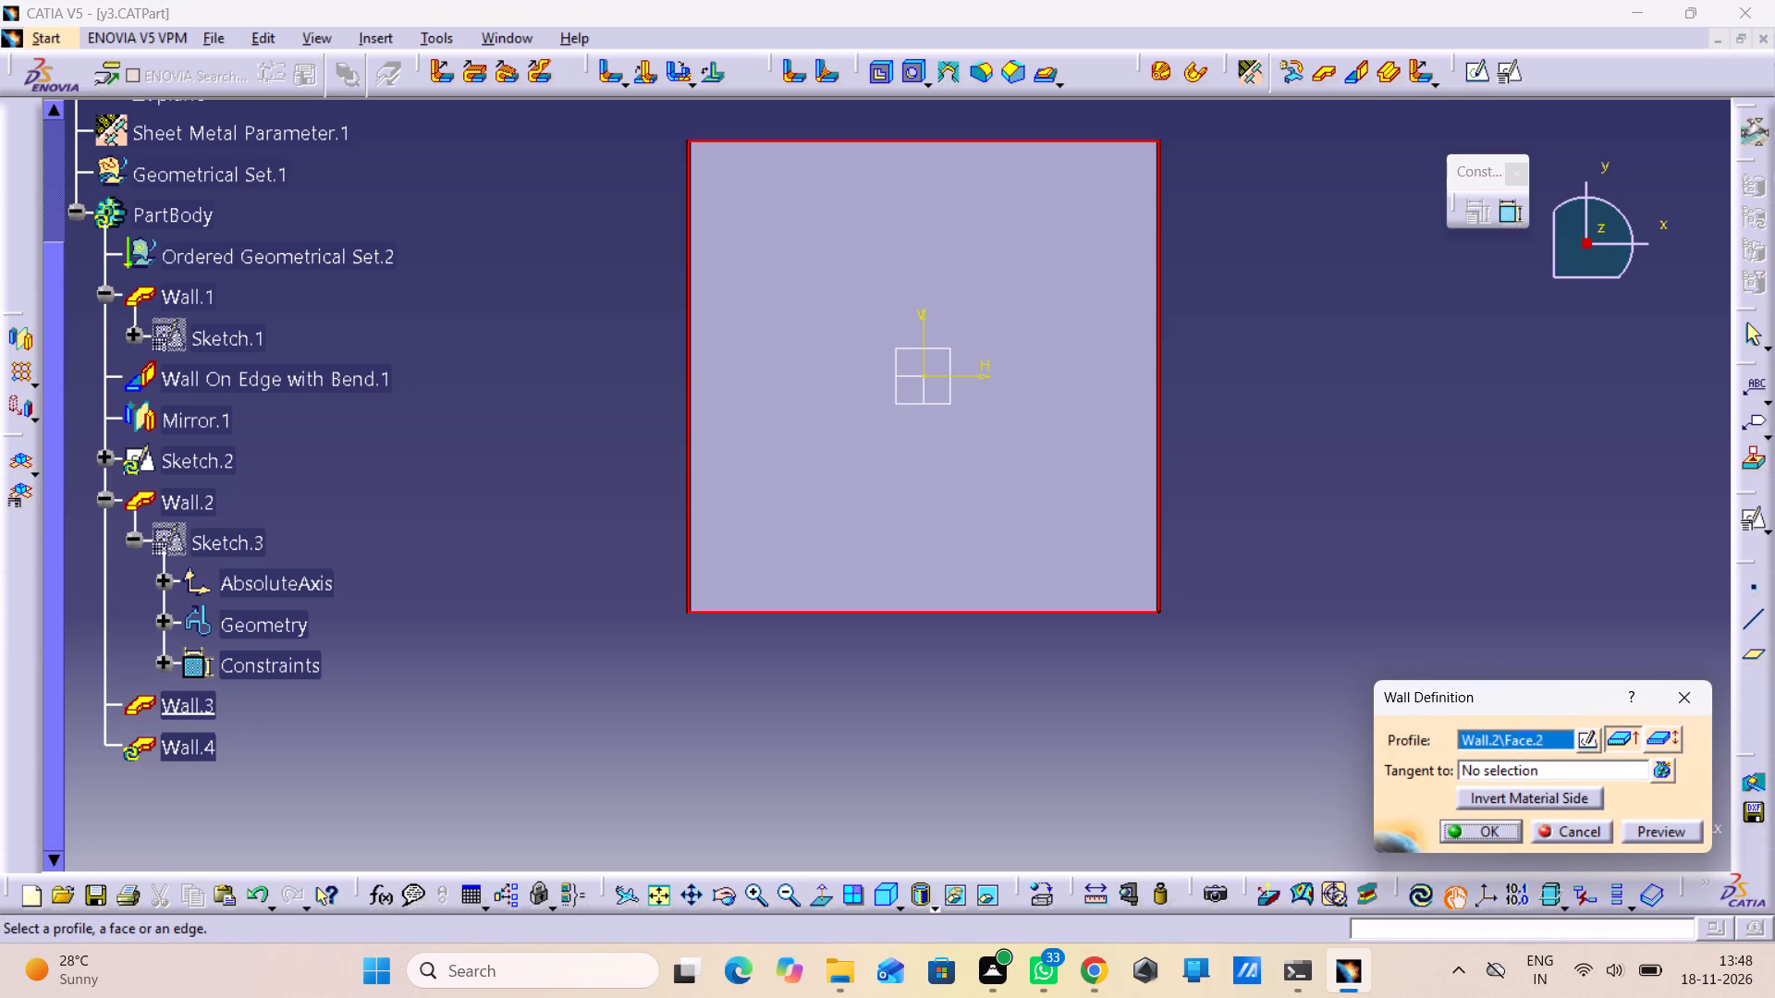
pyautogui.click(1686, 689)
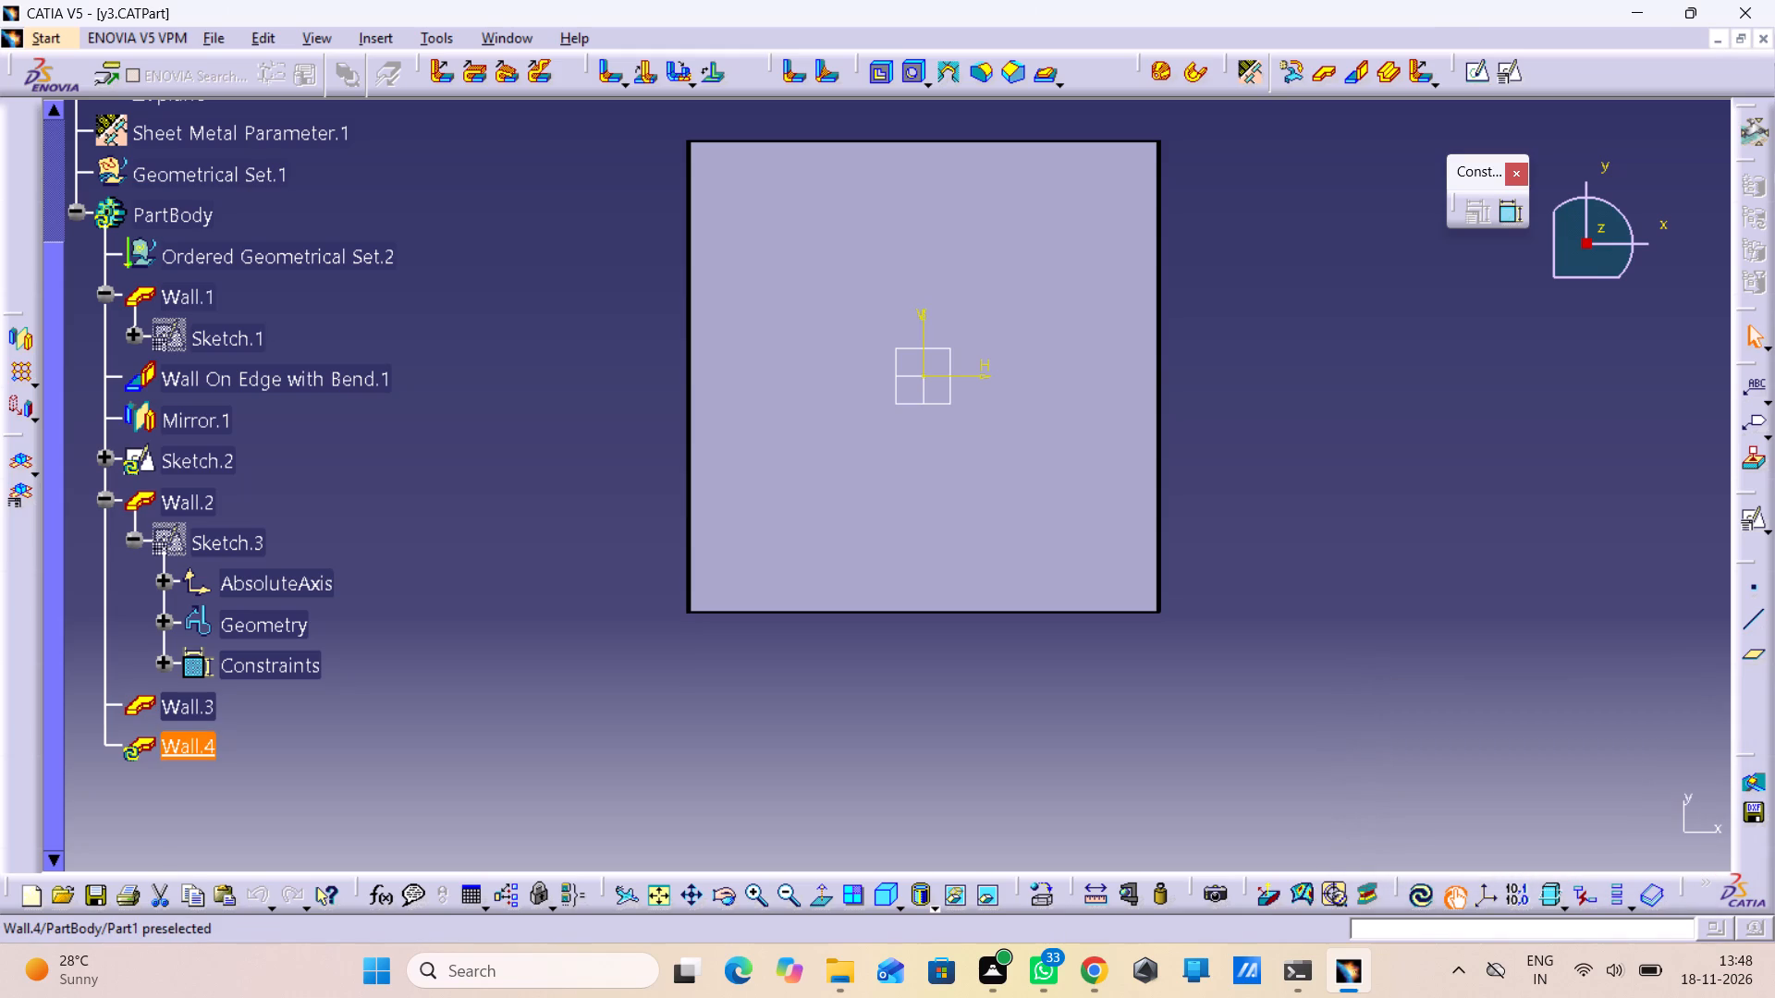
# Inspect Wall.4's profile and material side with the plate viewed at an angle, and cancel its definition.
pyautogui.doubleClick(177, 756)
pyautogui.moveTo(548, 782); pyautogui.dragTo(612, 546, button='middle')
pyautogui.moveTo(549, 781); pyautogui.dragTo(612, 546, button='right')
pyautogui.moveTo(892, 810); pyautogui.dragTo(958, 636, button='middle')
pyautogui.moveTo(917, 791); pyautogui.dragTo(958, 636, button='right')
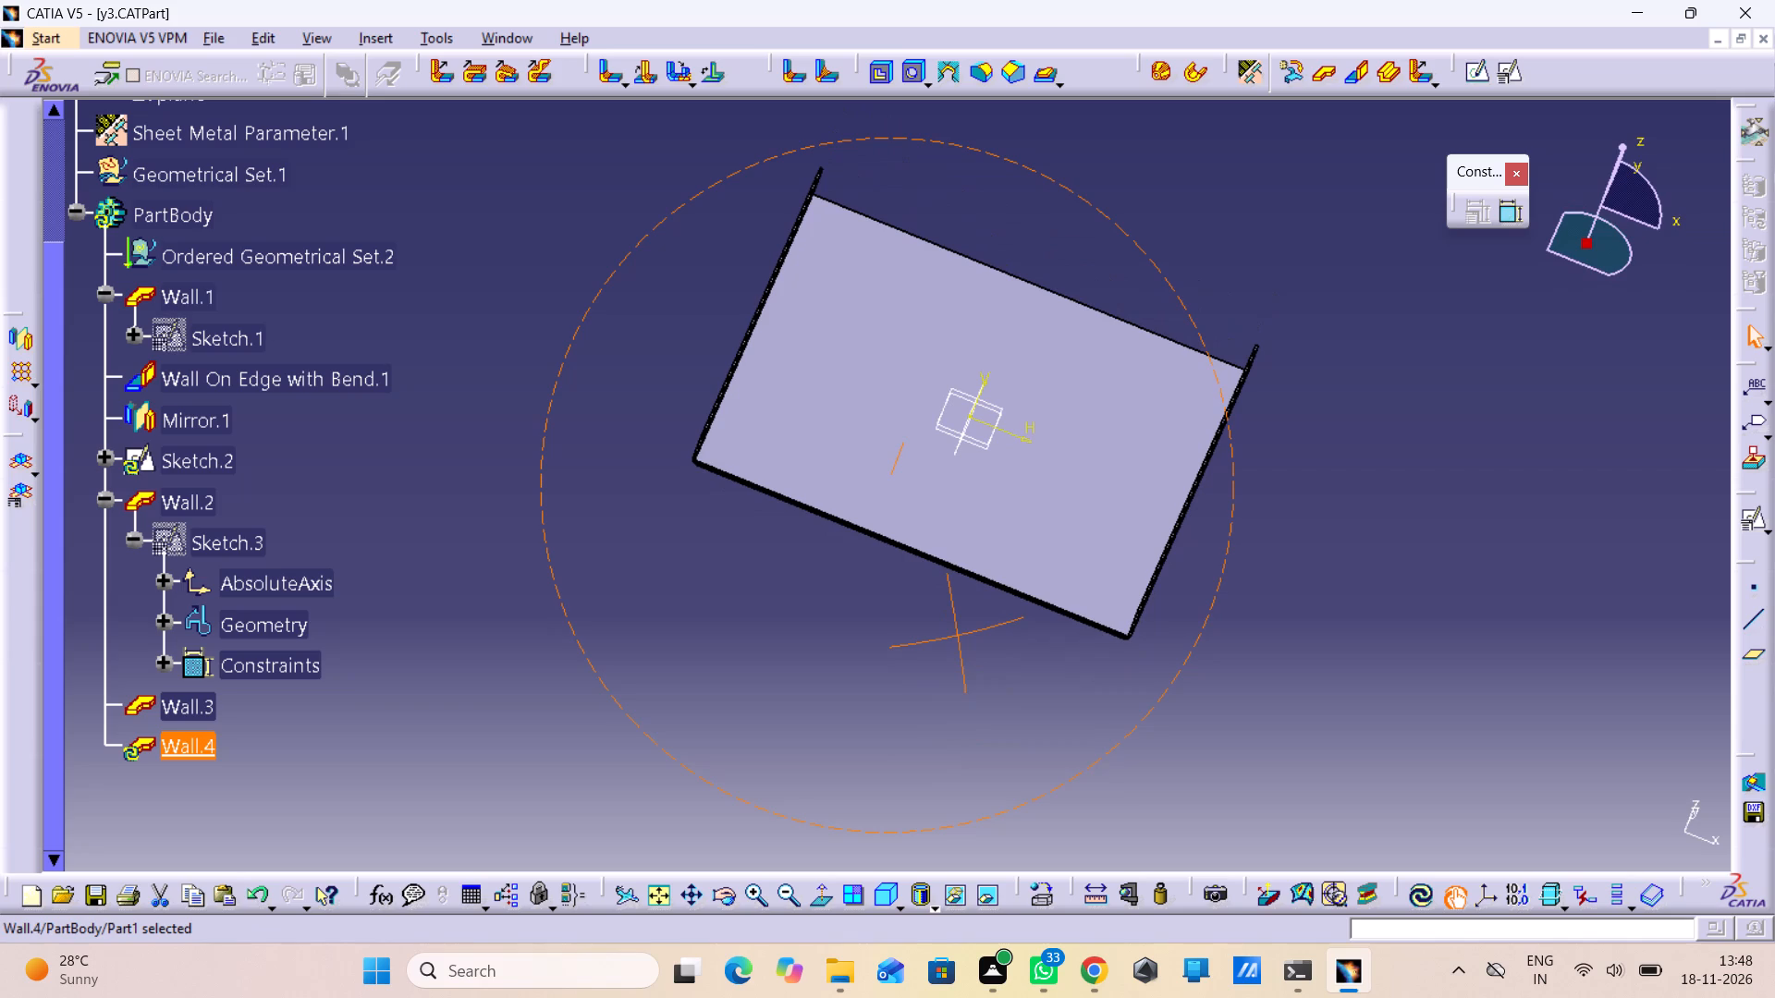
pyautogui.moveTo(644, 565); pyautogui.dragTo(774, 632, button='middle')
pyautogui.moveTo(644, 565); pyautogui.dragTo(774, 632, button='right')
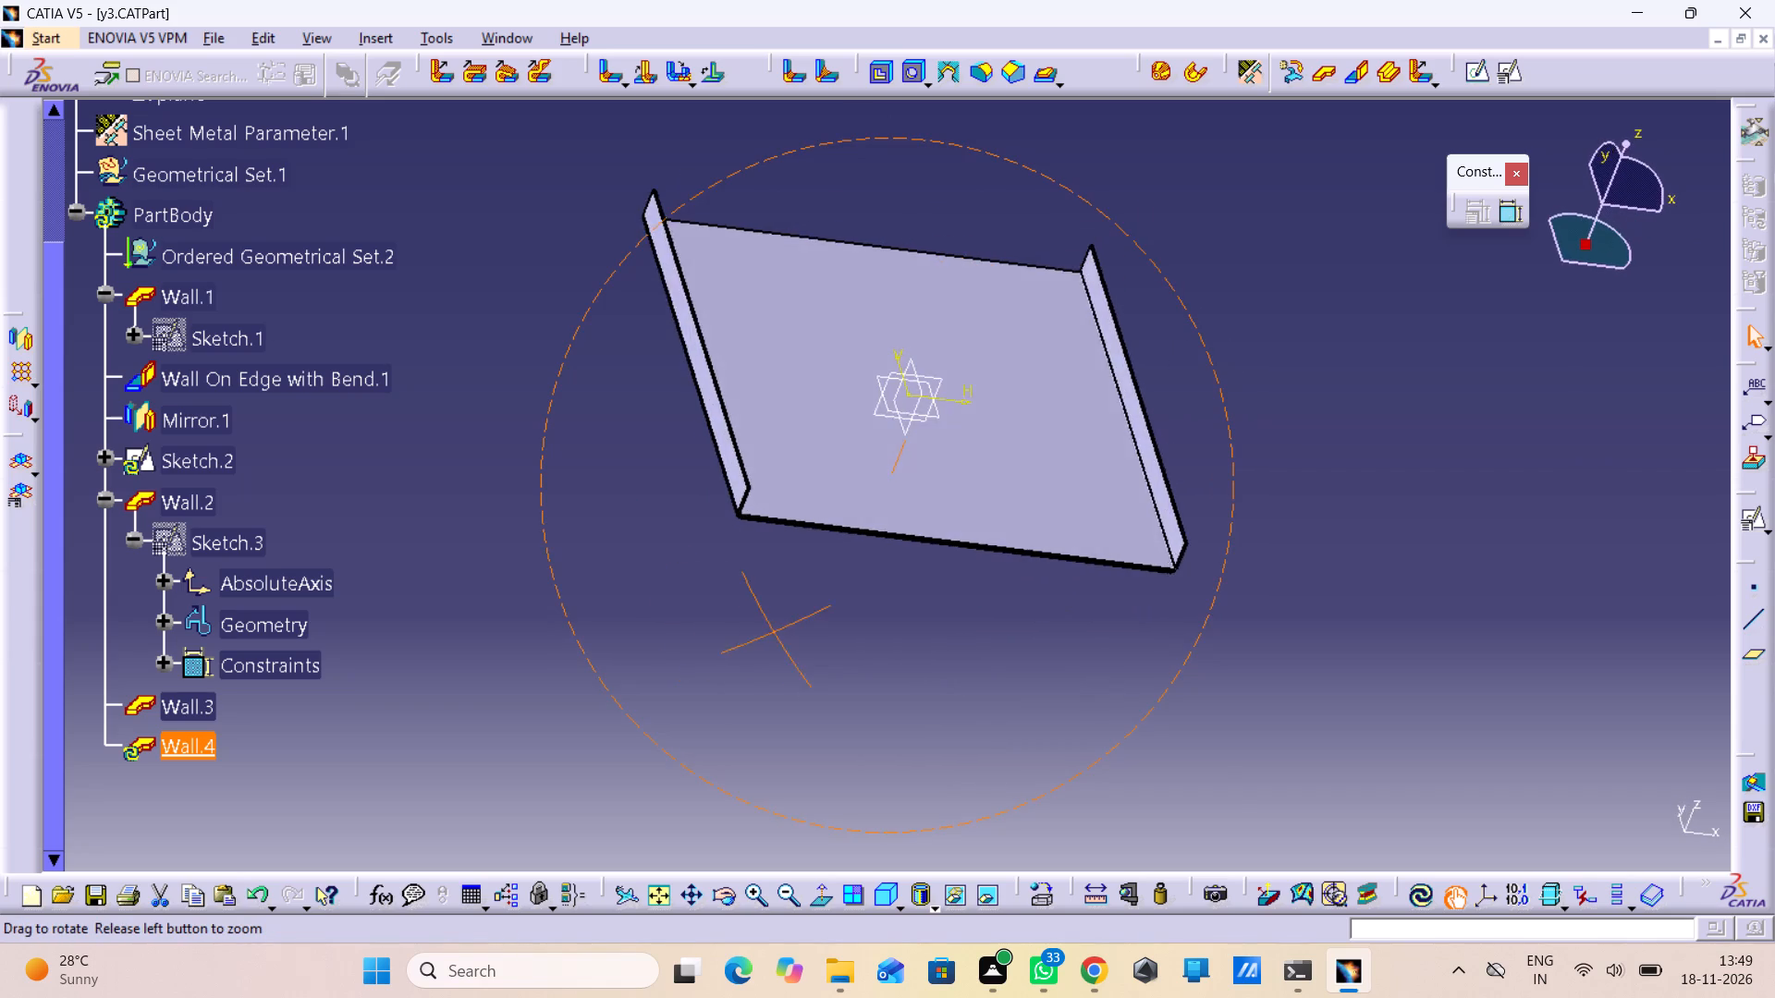
pyautogui.moveTo(774, 632); pyautogui.dragTo(795, 620, button='middle')
pyautogui.moveTo(774, 632); pyautogui.dragTo(790, 615, button='right')
pyautogui.doubleClick(179, 739)
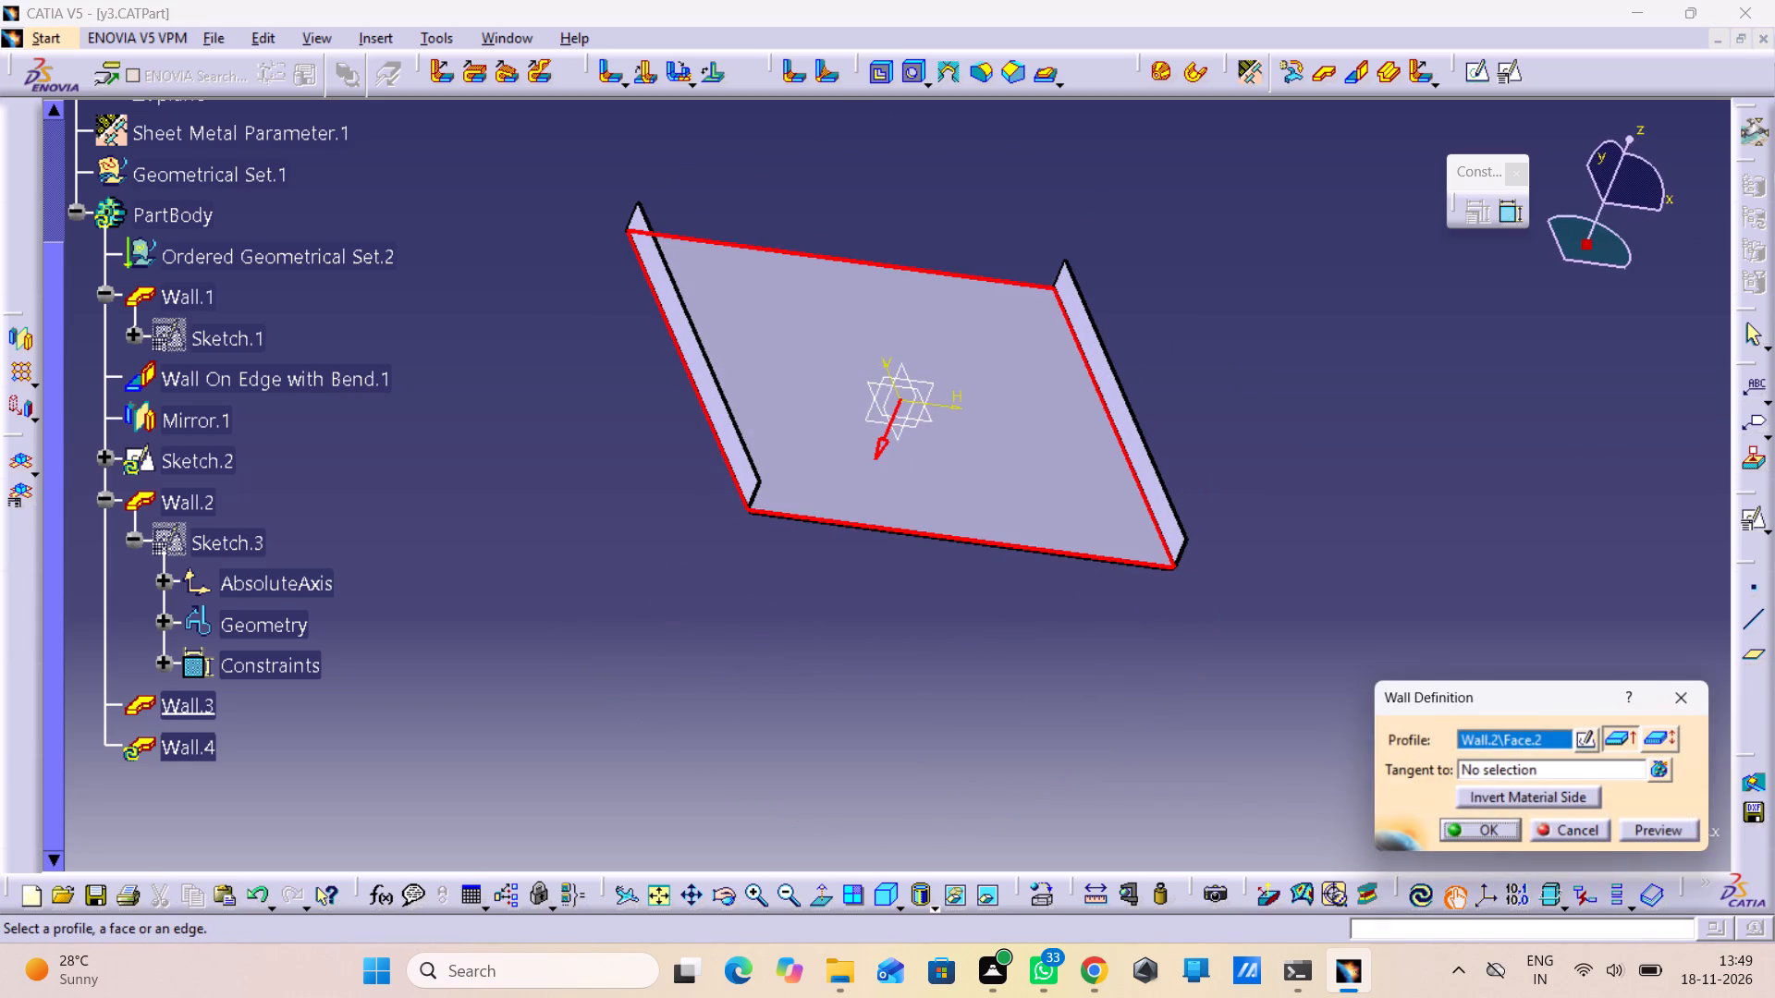
pyautogui.click(151, 698)
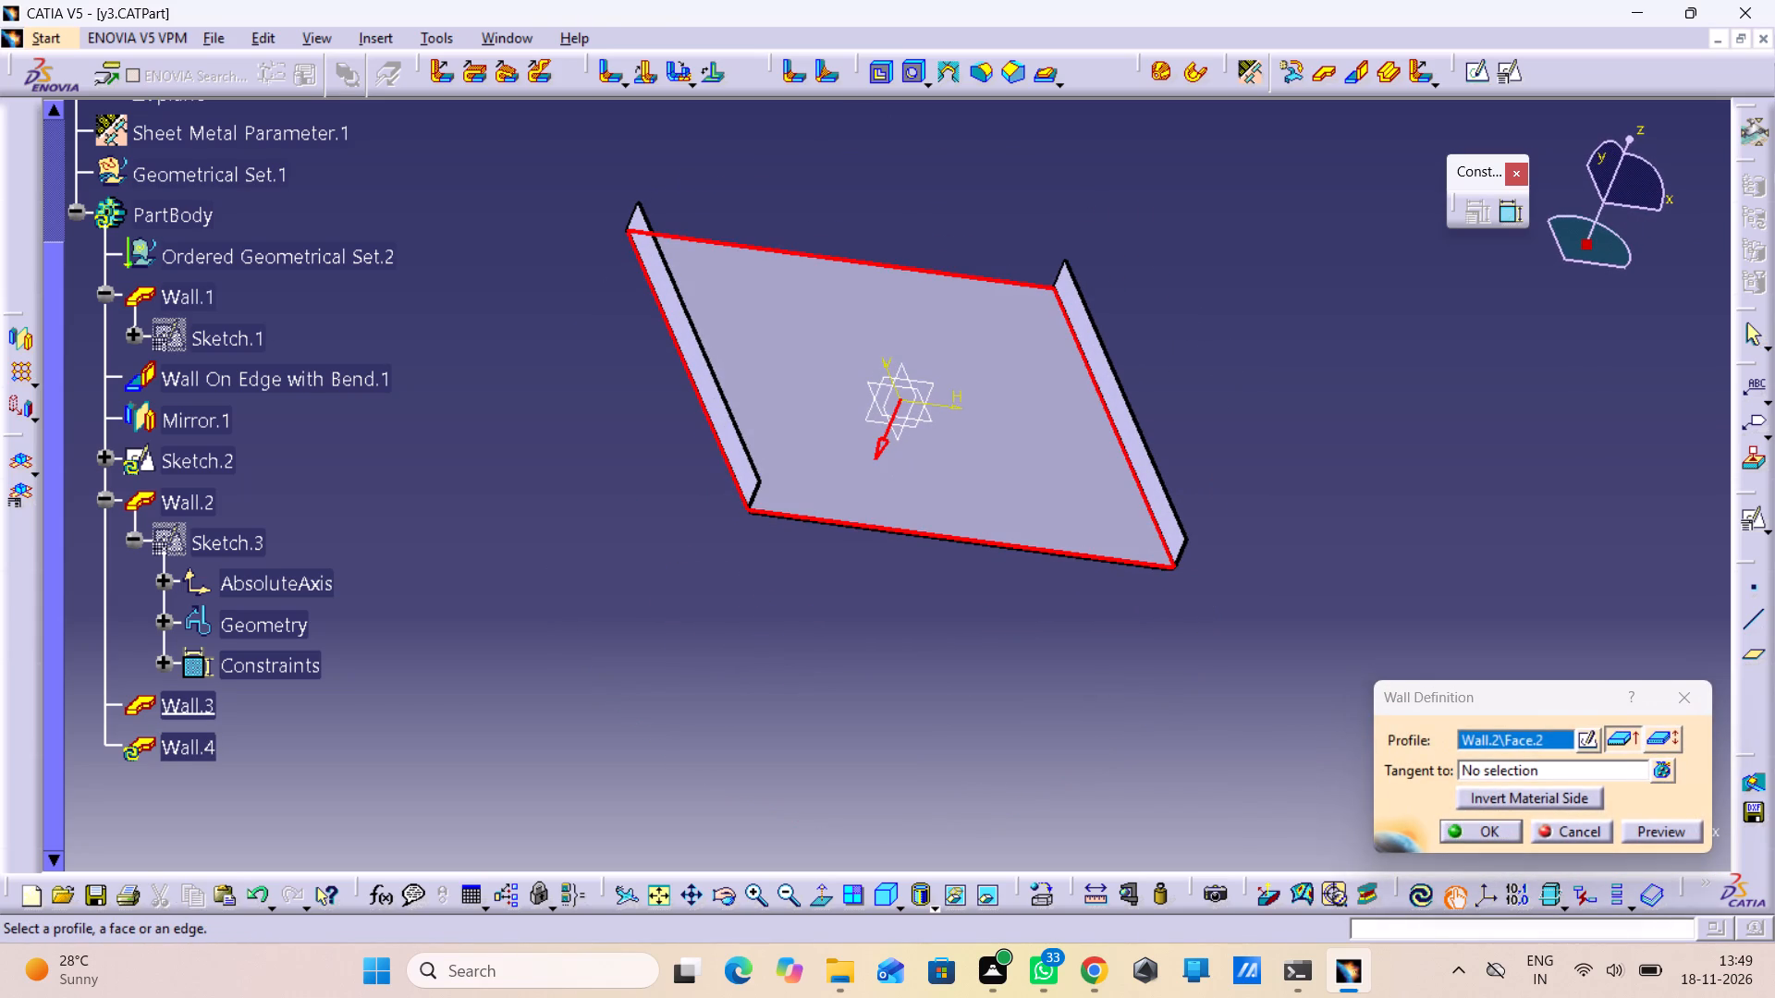
pyautogui.click(1597, 850)
pyautogui.click(1583, 830)
pyautogui.moveTo(947, 833); pyautogui.dragTo(934, 829)
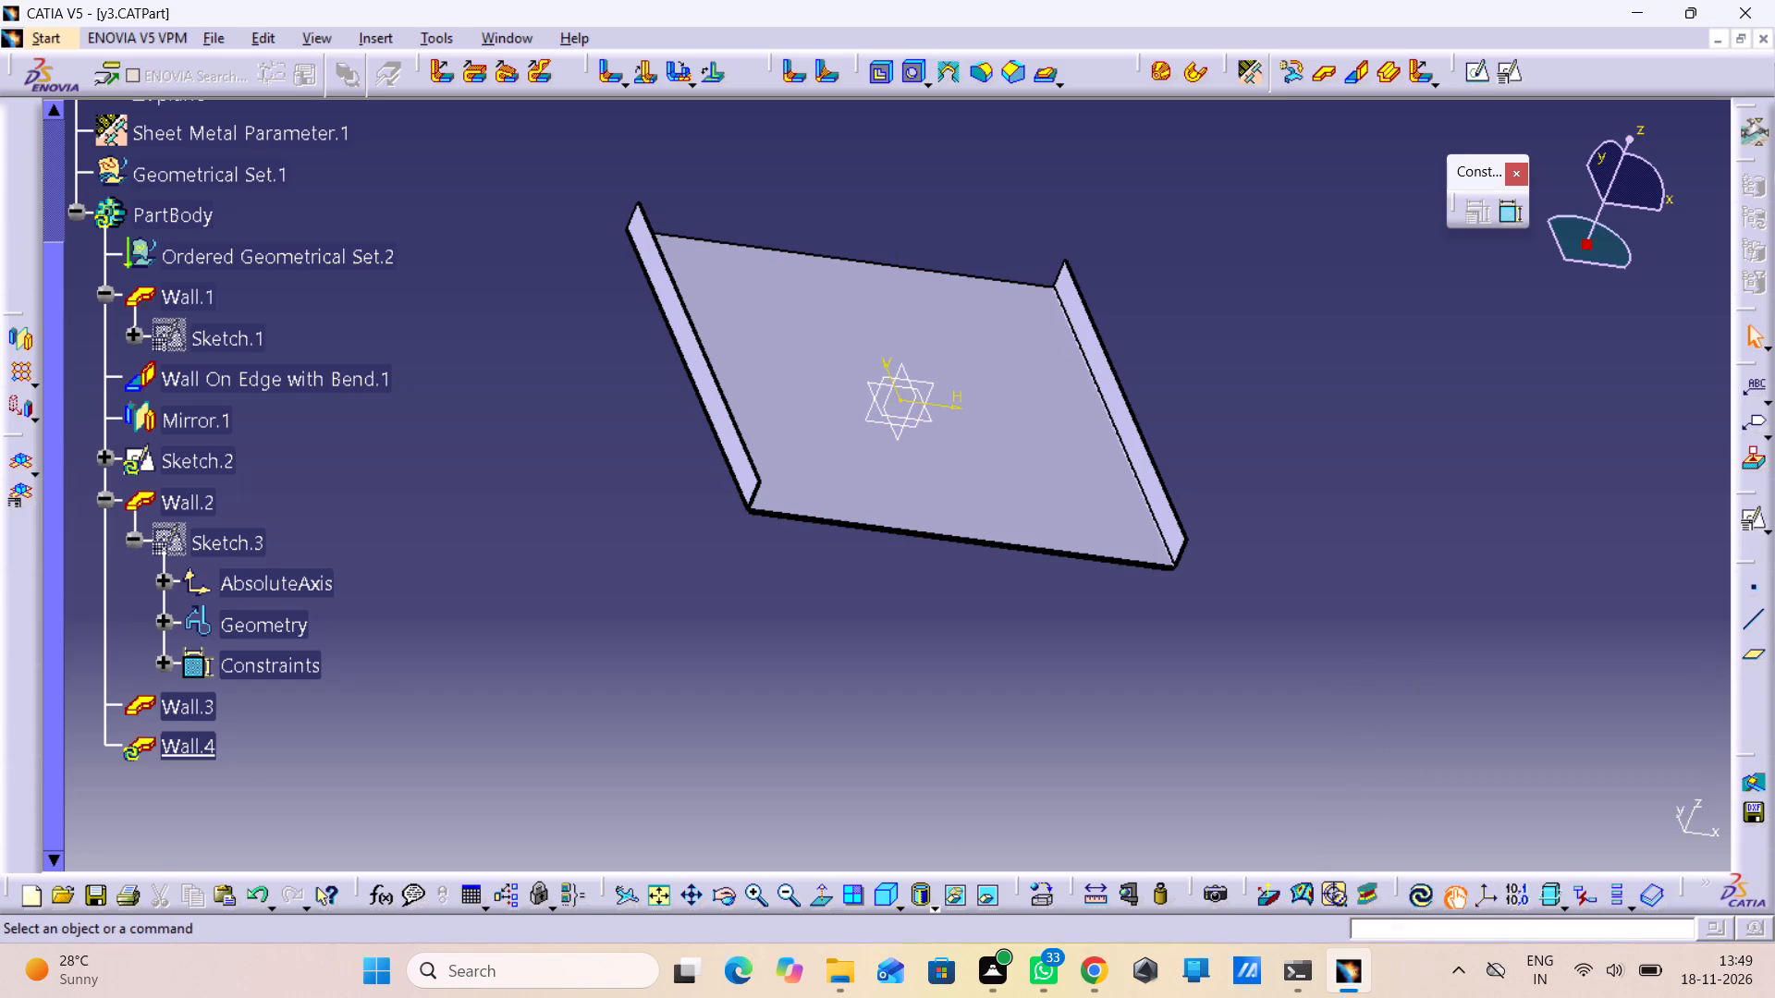
# Check which features form the two side walls and open Sketch.2 to view its concentric circles.
pyautogui.click(667, 276)
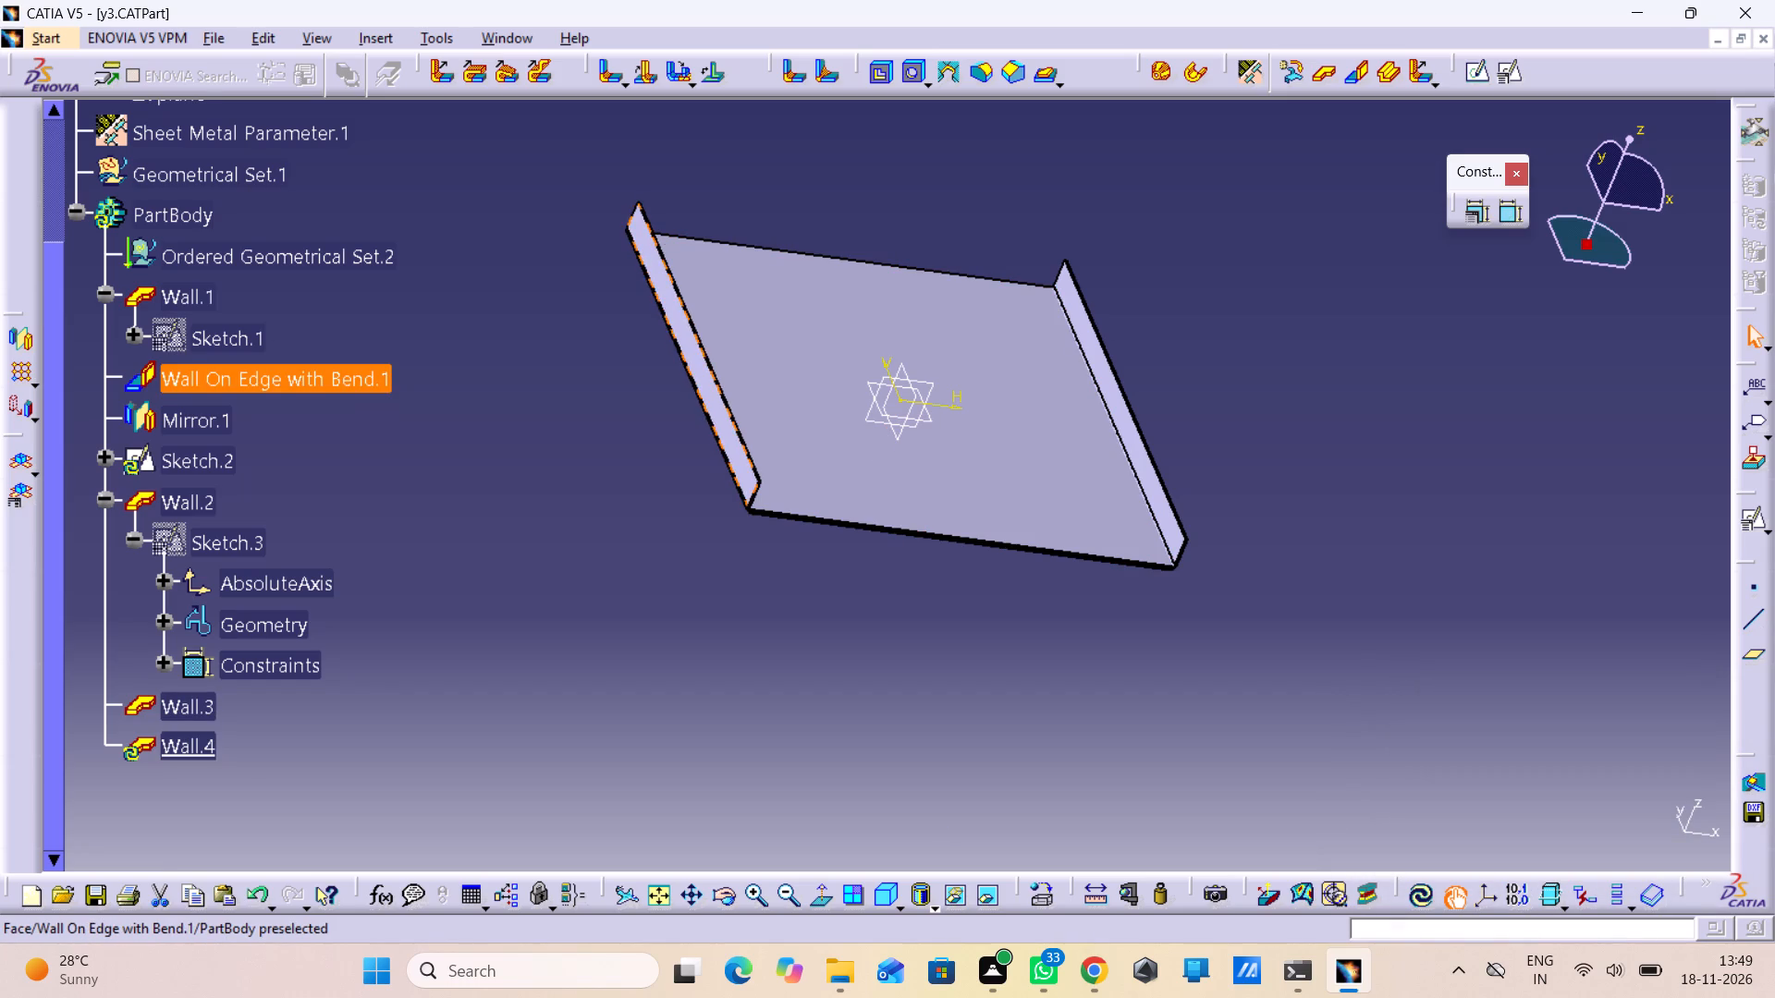
pyautogui.click(1127, 430)
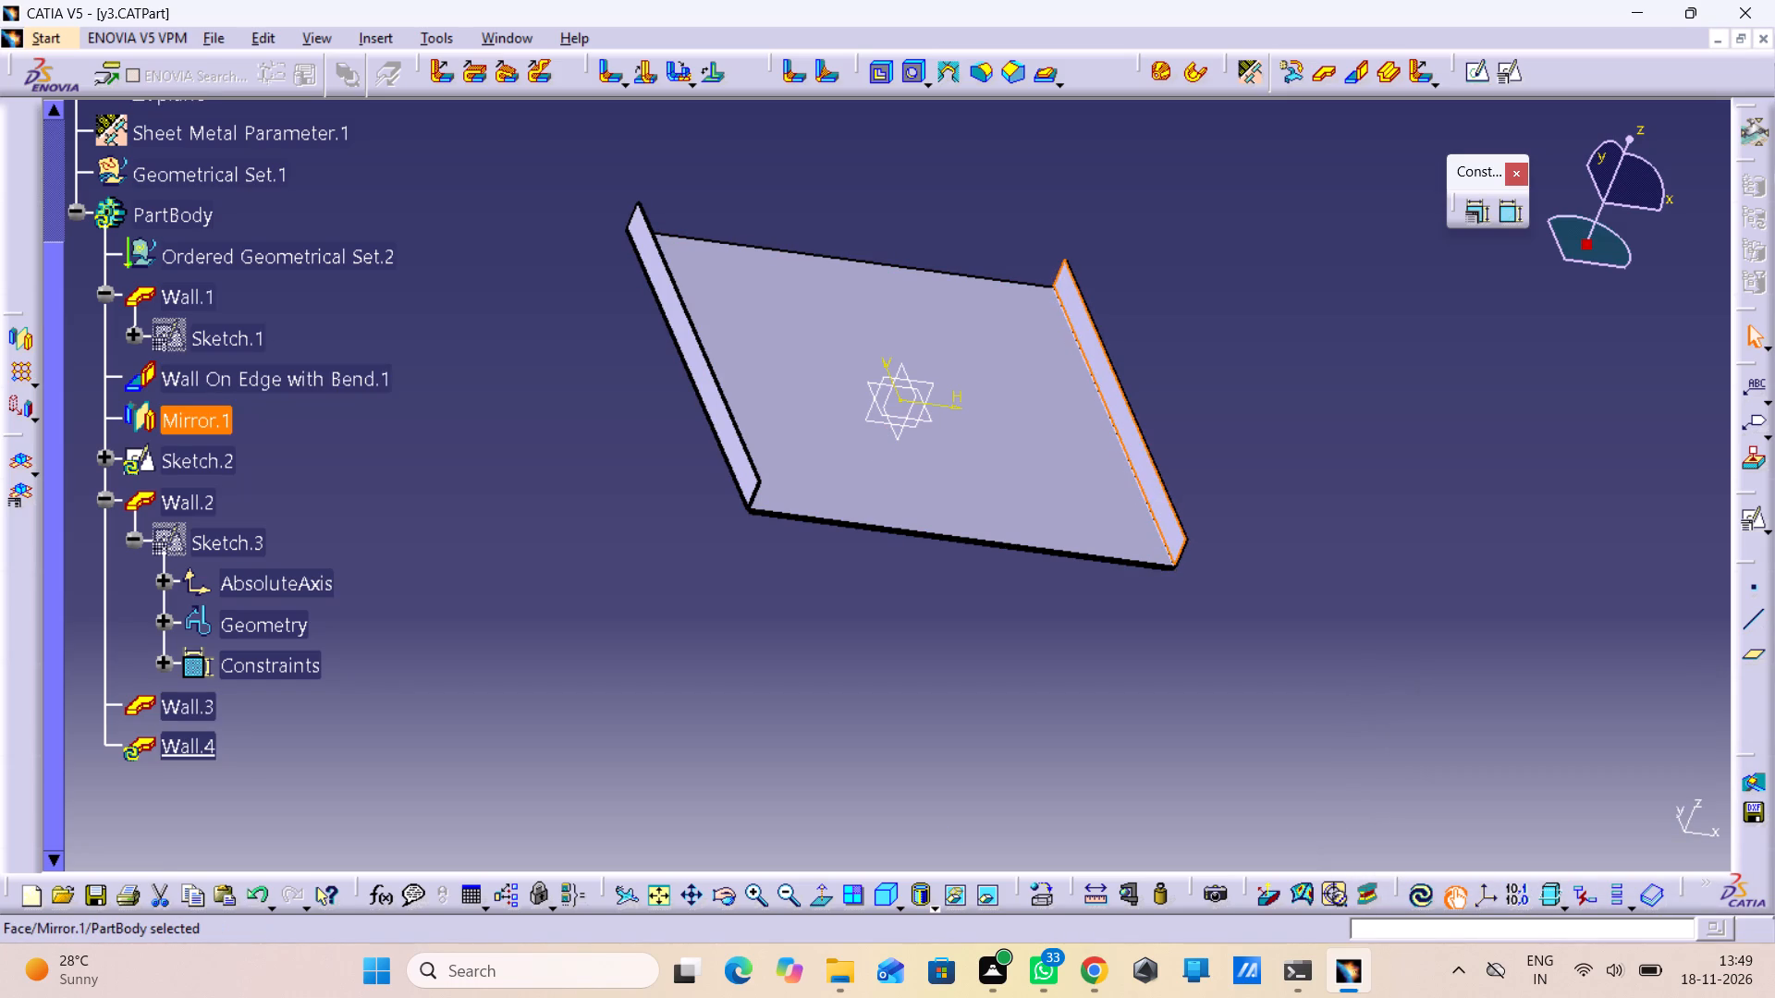
pyautogui.click(158, 467)
pyautogui.click(158, 467)
pyautogui.doubleClick(158, 467)
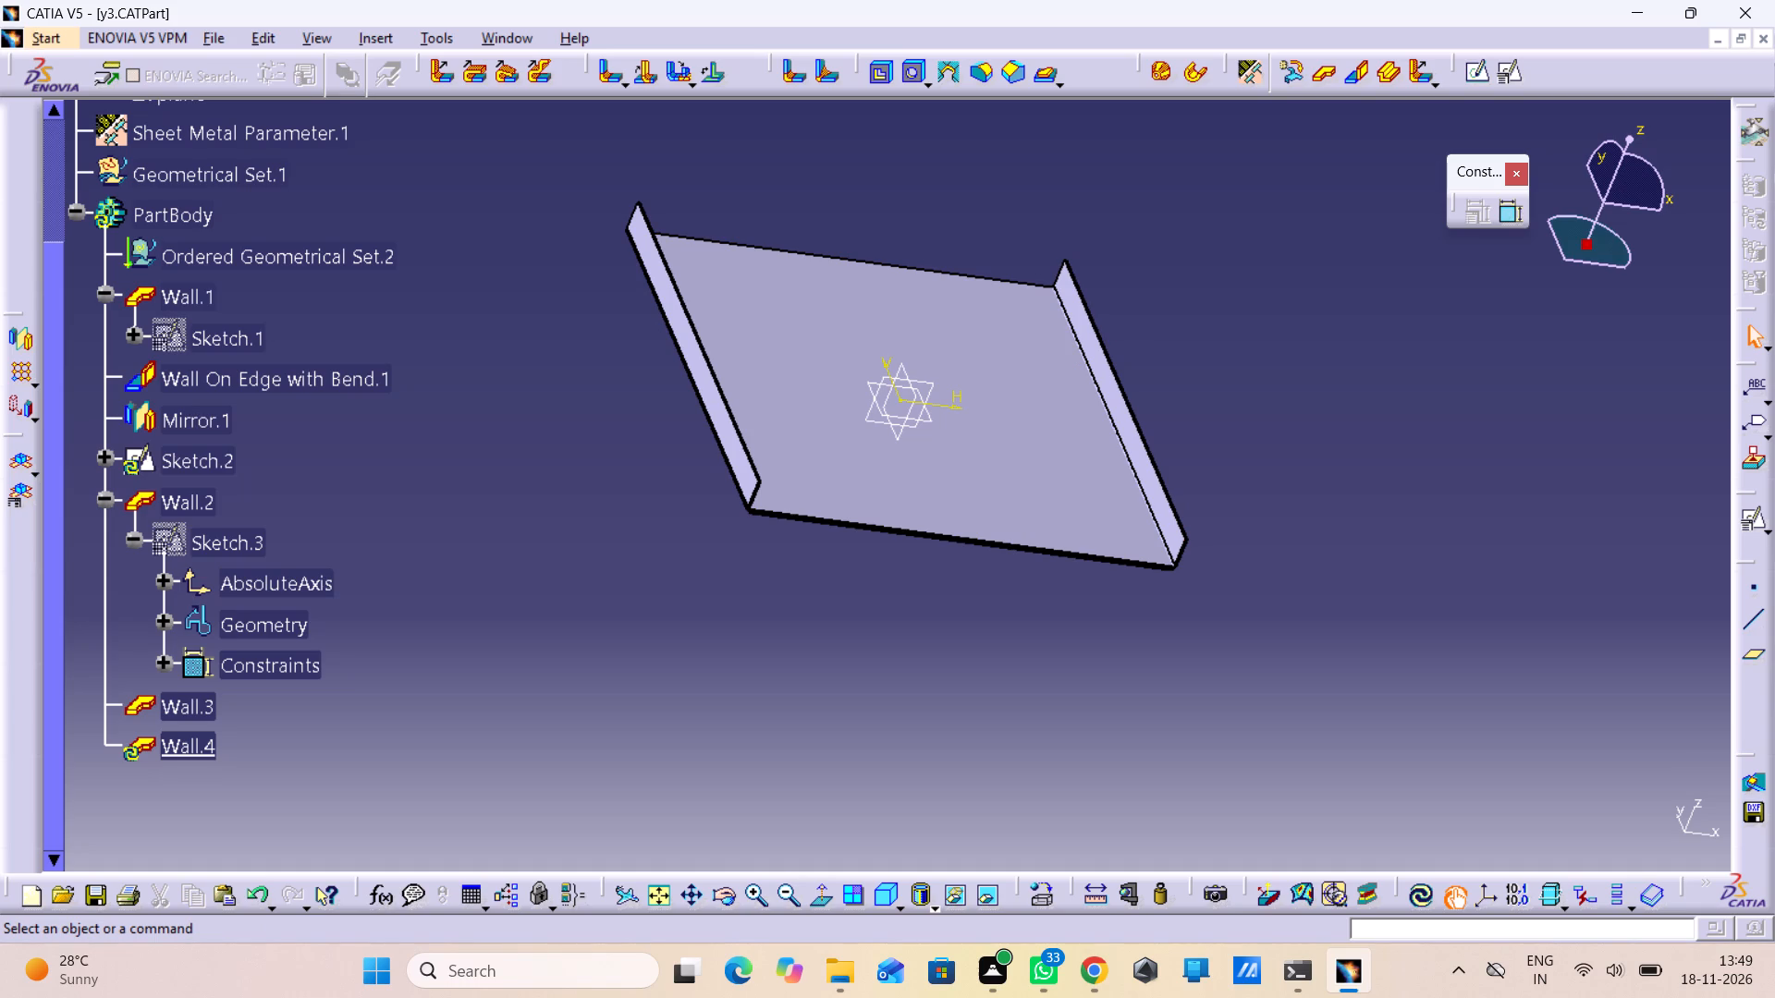
pyautogui.doubleClick(201, 466)
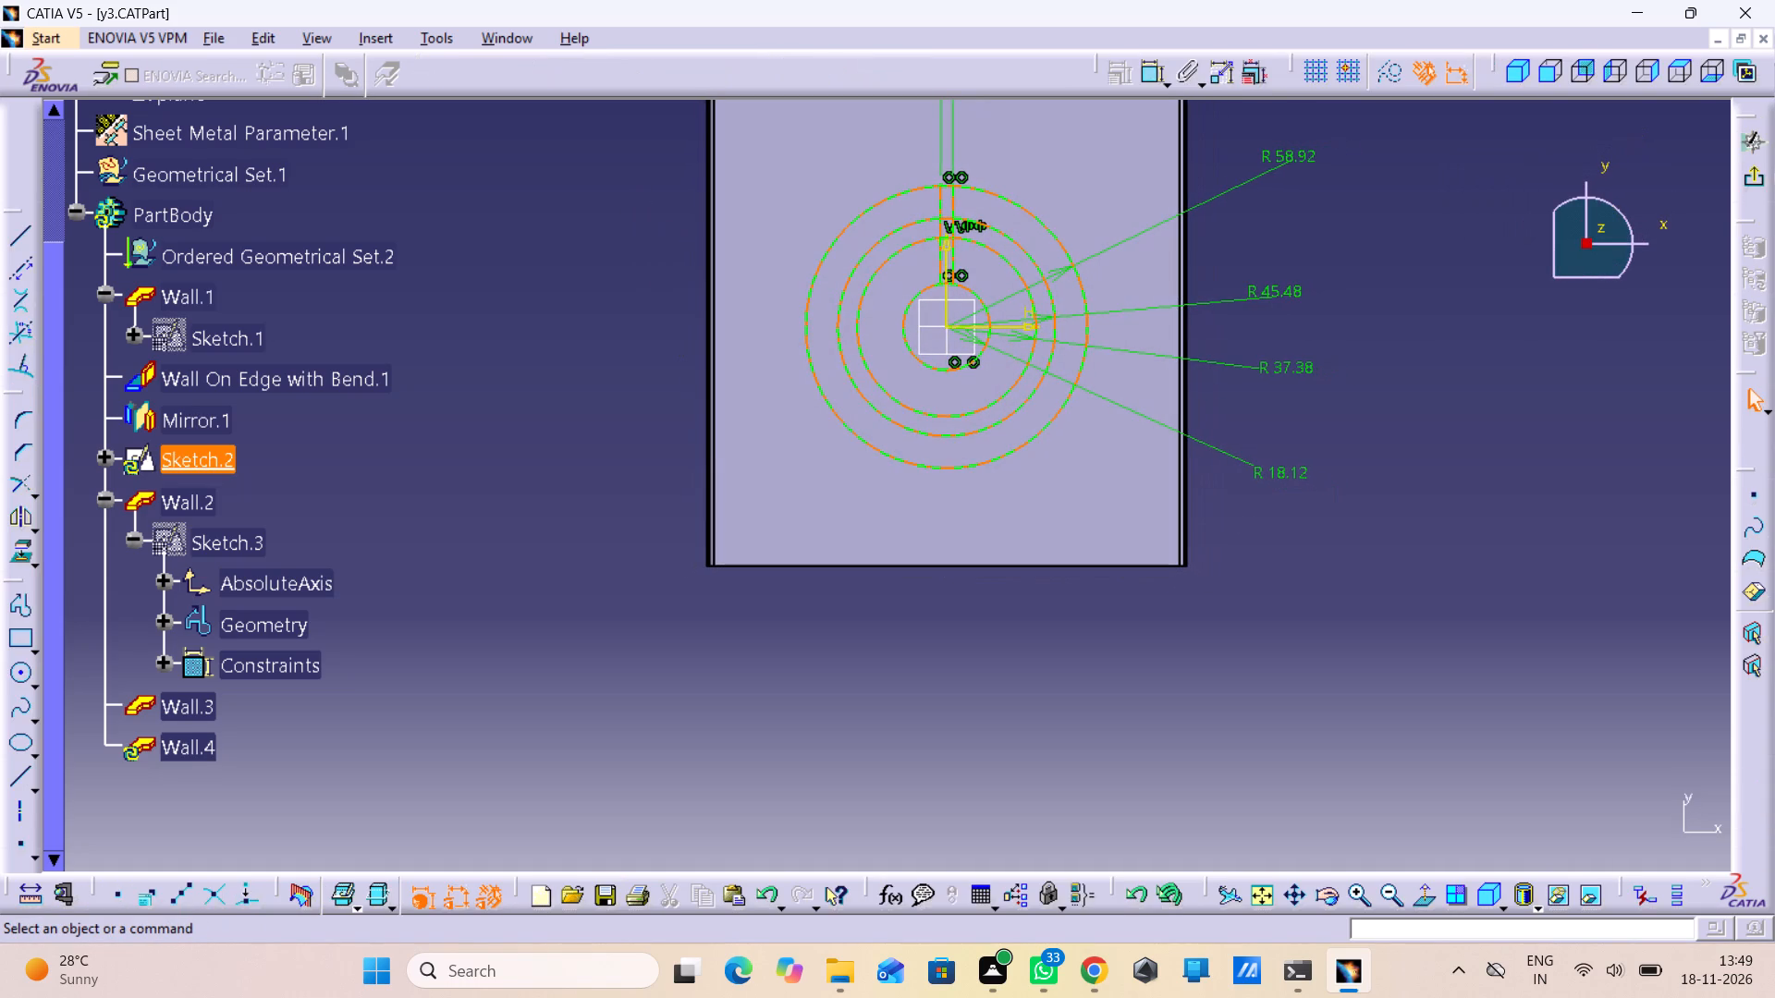
# Delete Wall.2 together with all its children and aggregated elements.
pyautogui.doubleClick(176, 503)
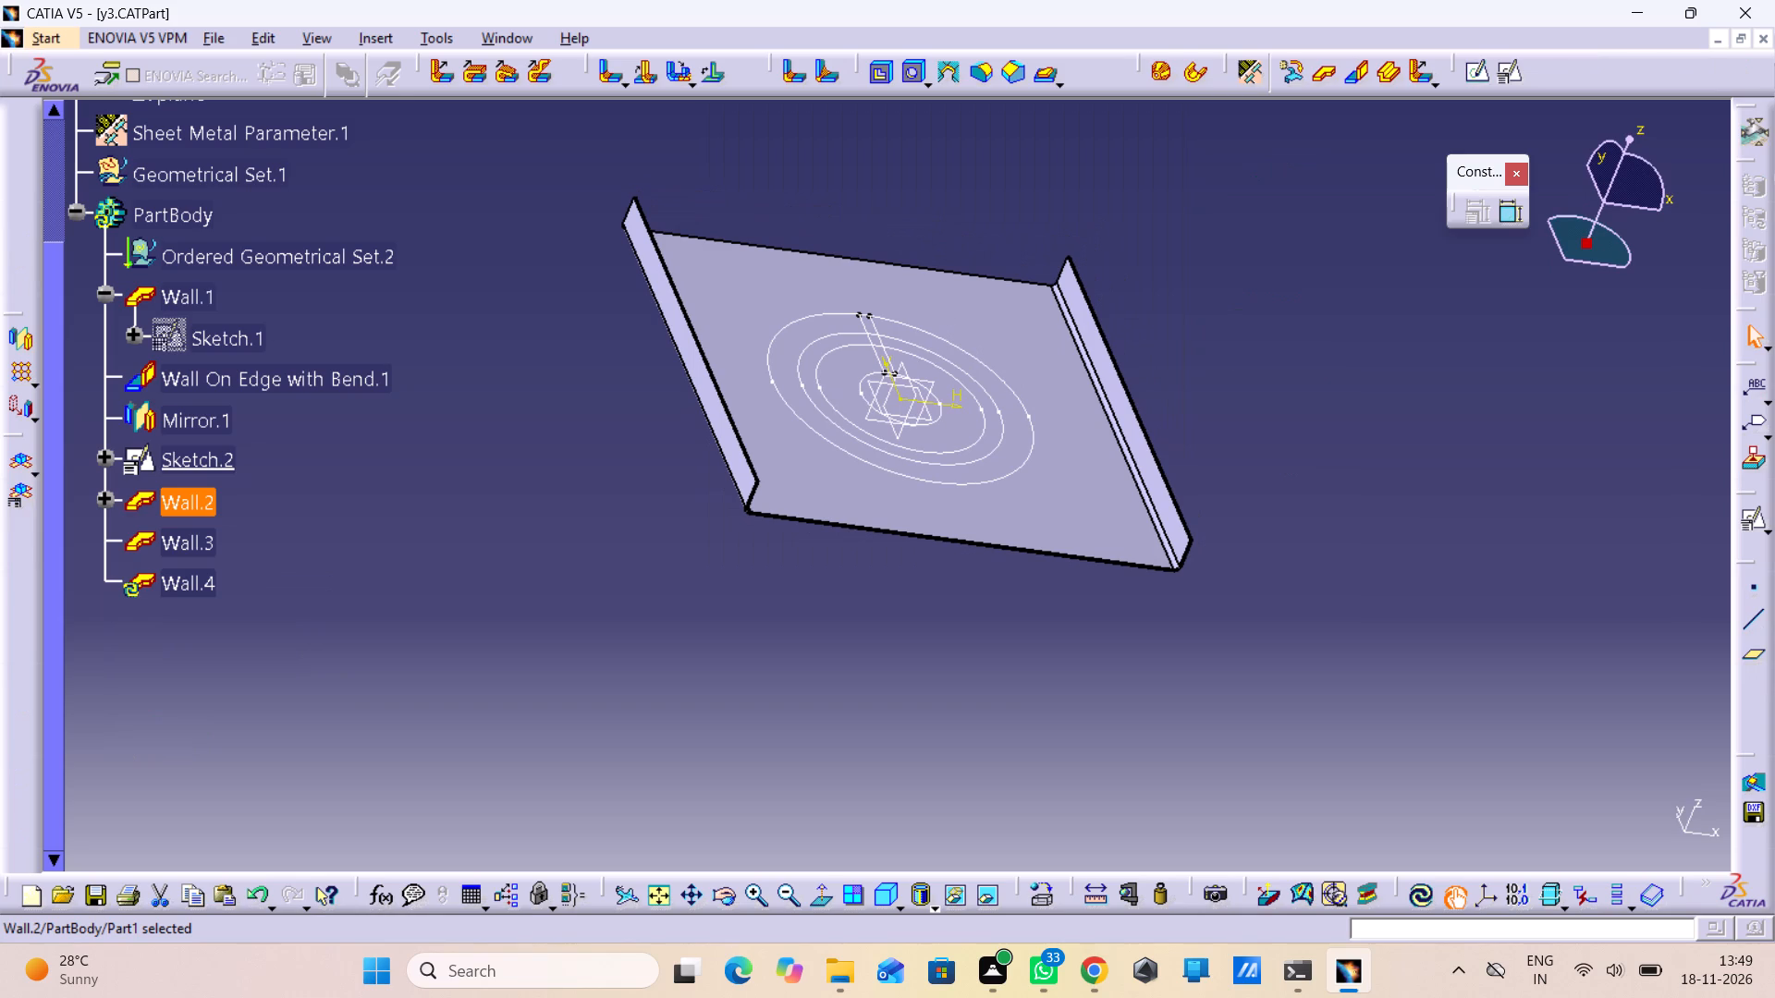
pyautogui.rightClick(176, 502)
pyautogui.click(217, 349)
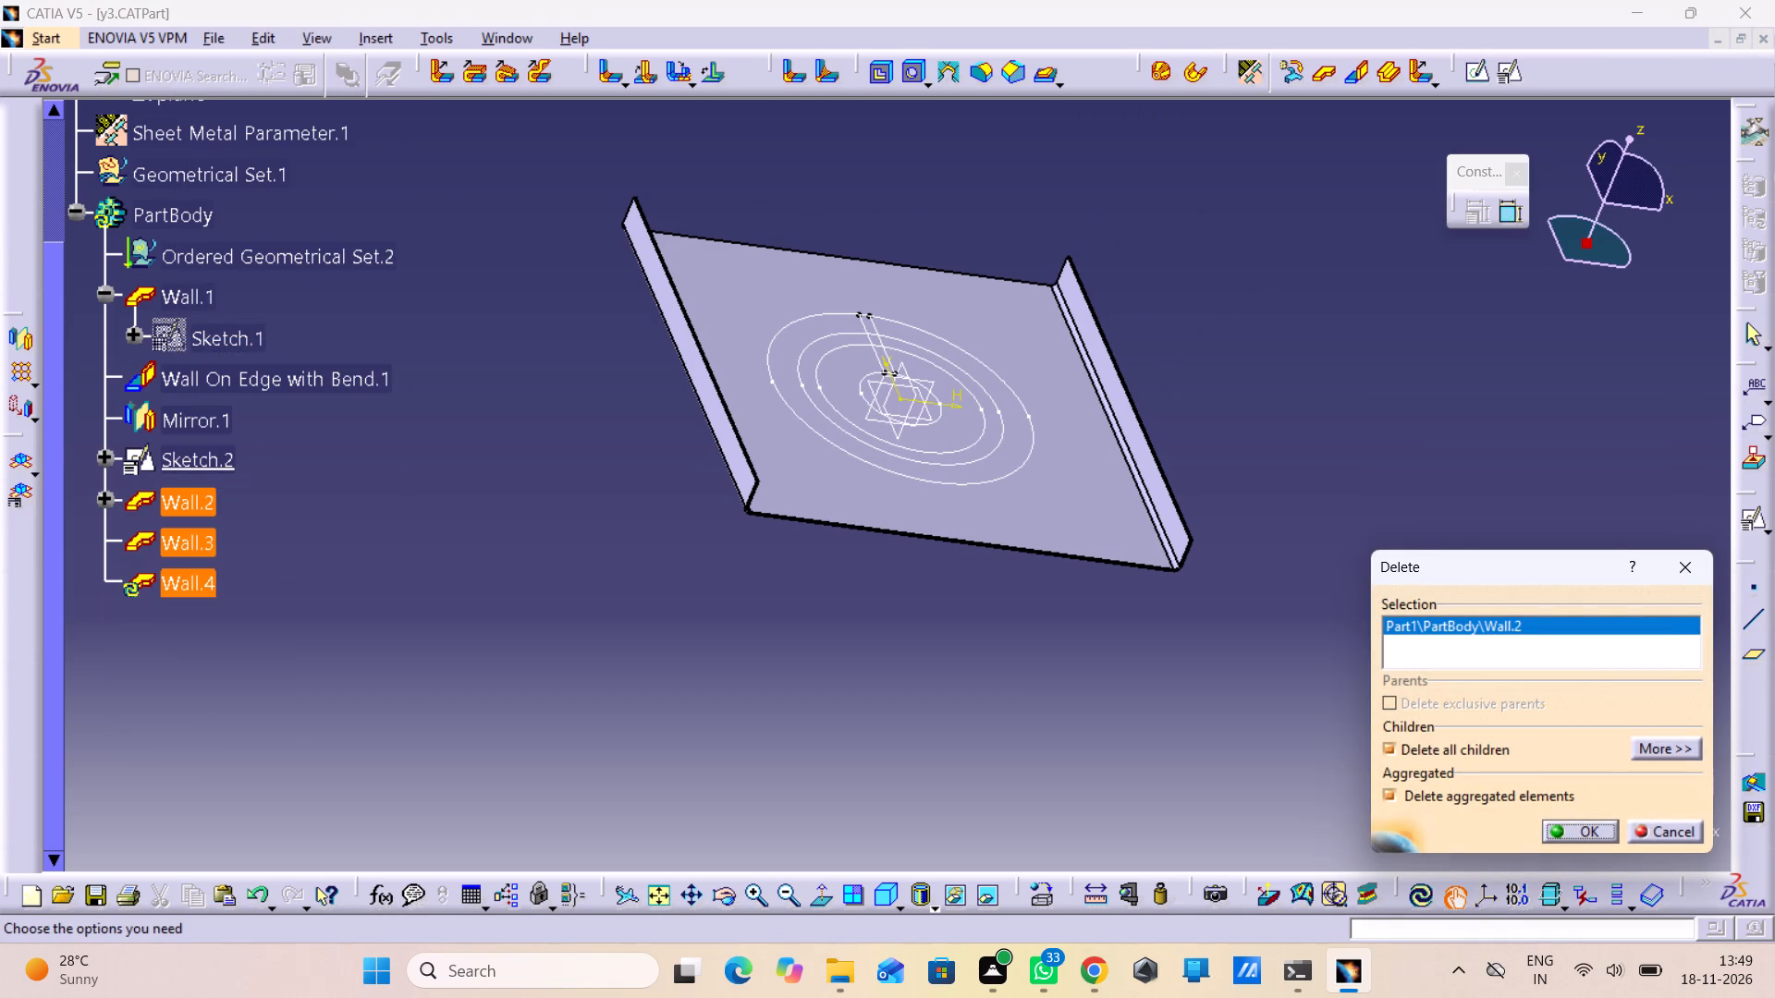
pyautogui.click(1578, 829)
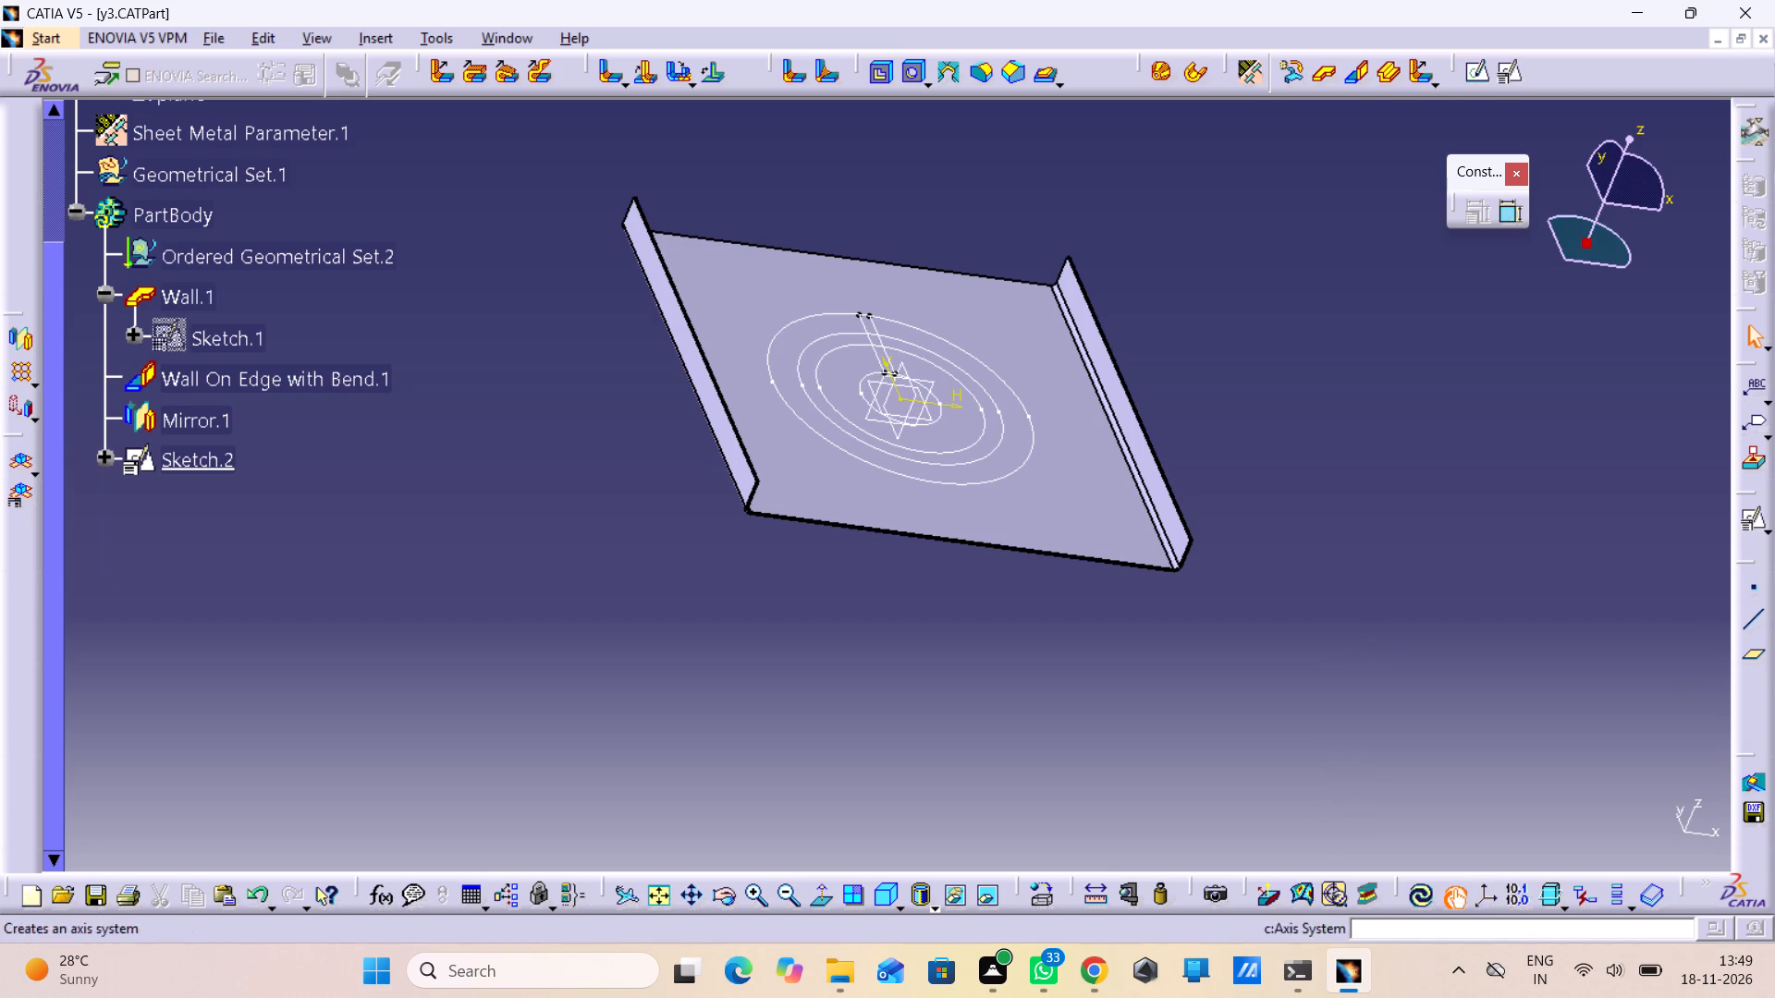
# Open Sketch.2 with the concentric circles for editing.
pyautogui.doubleClick(153, 453)
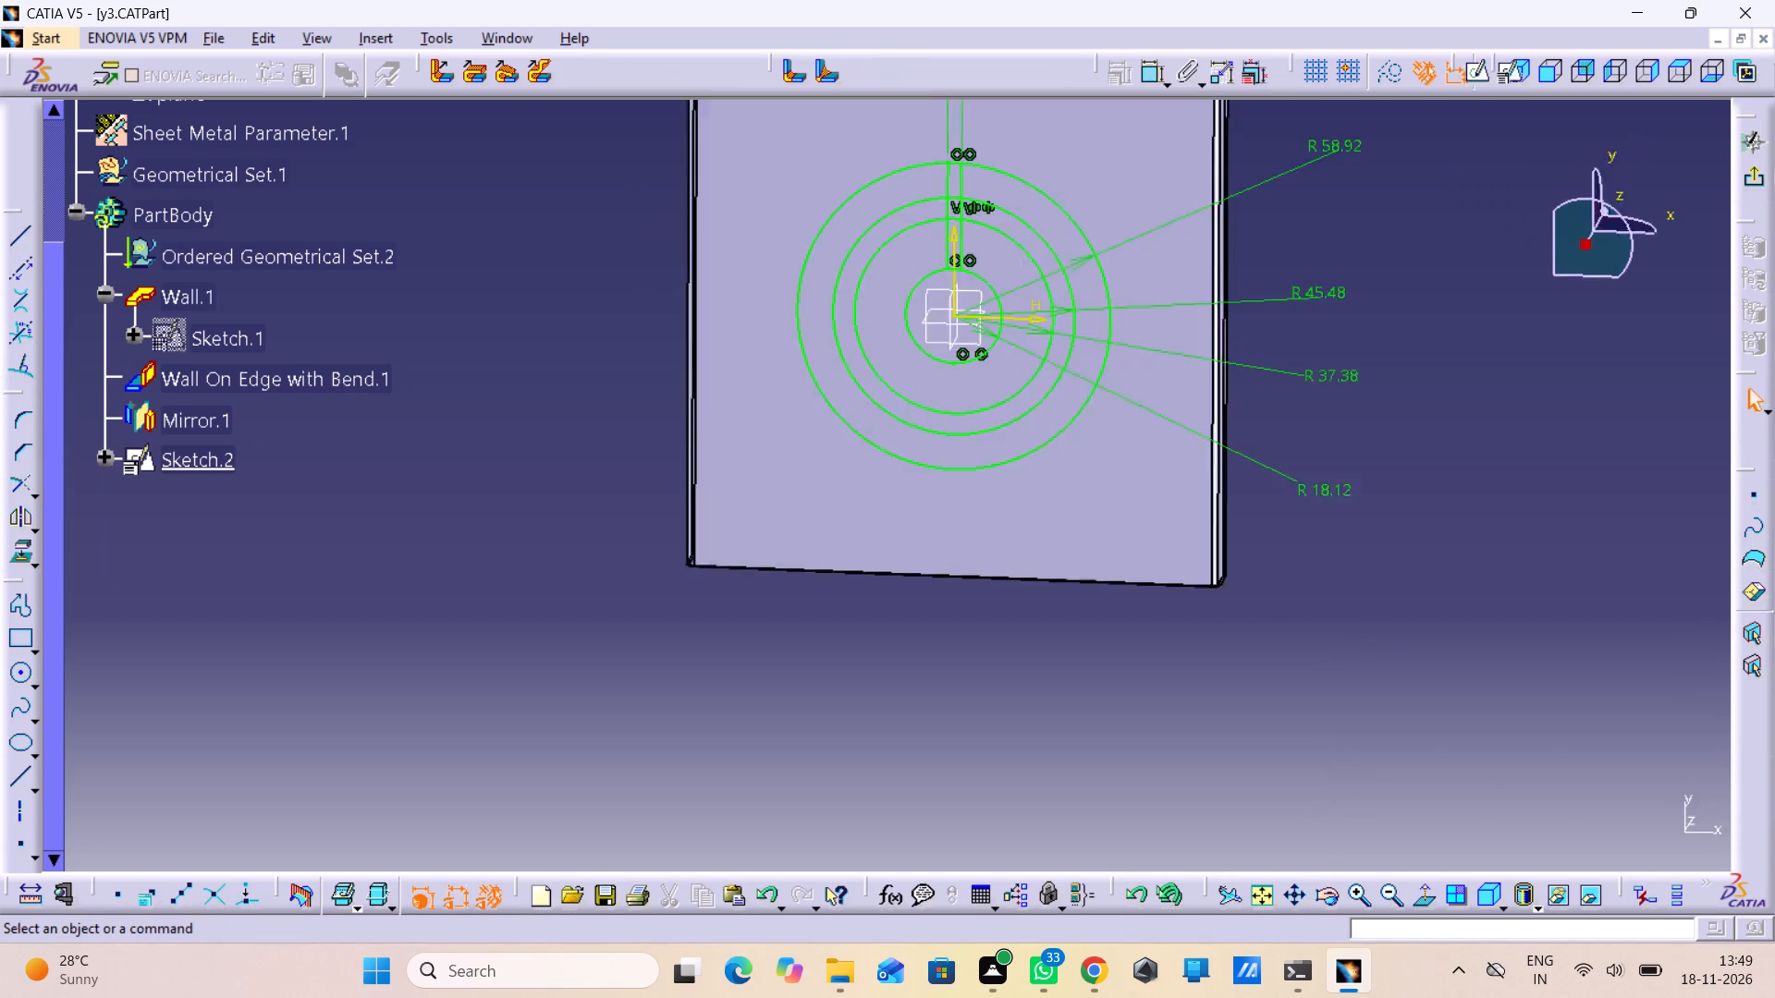
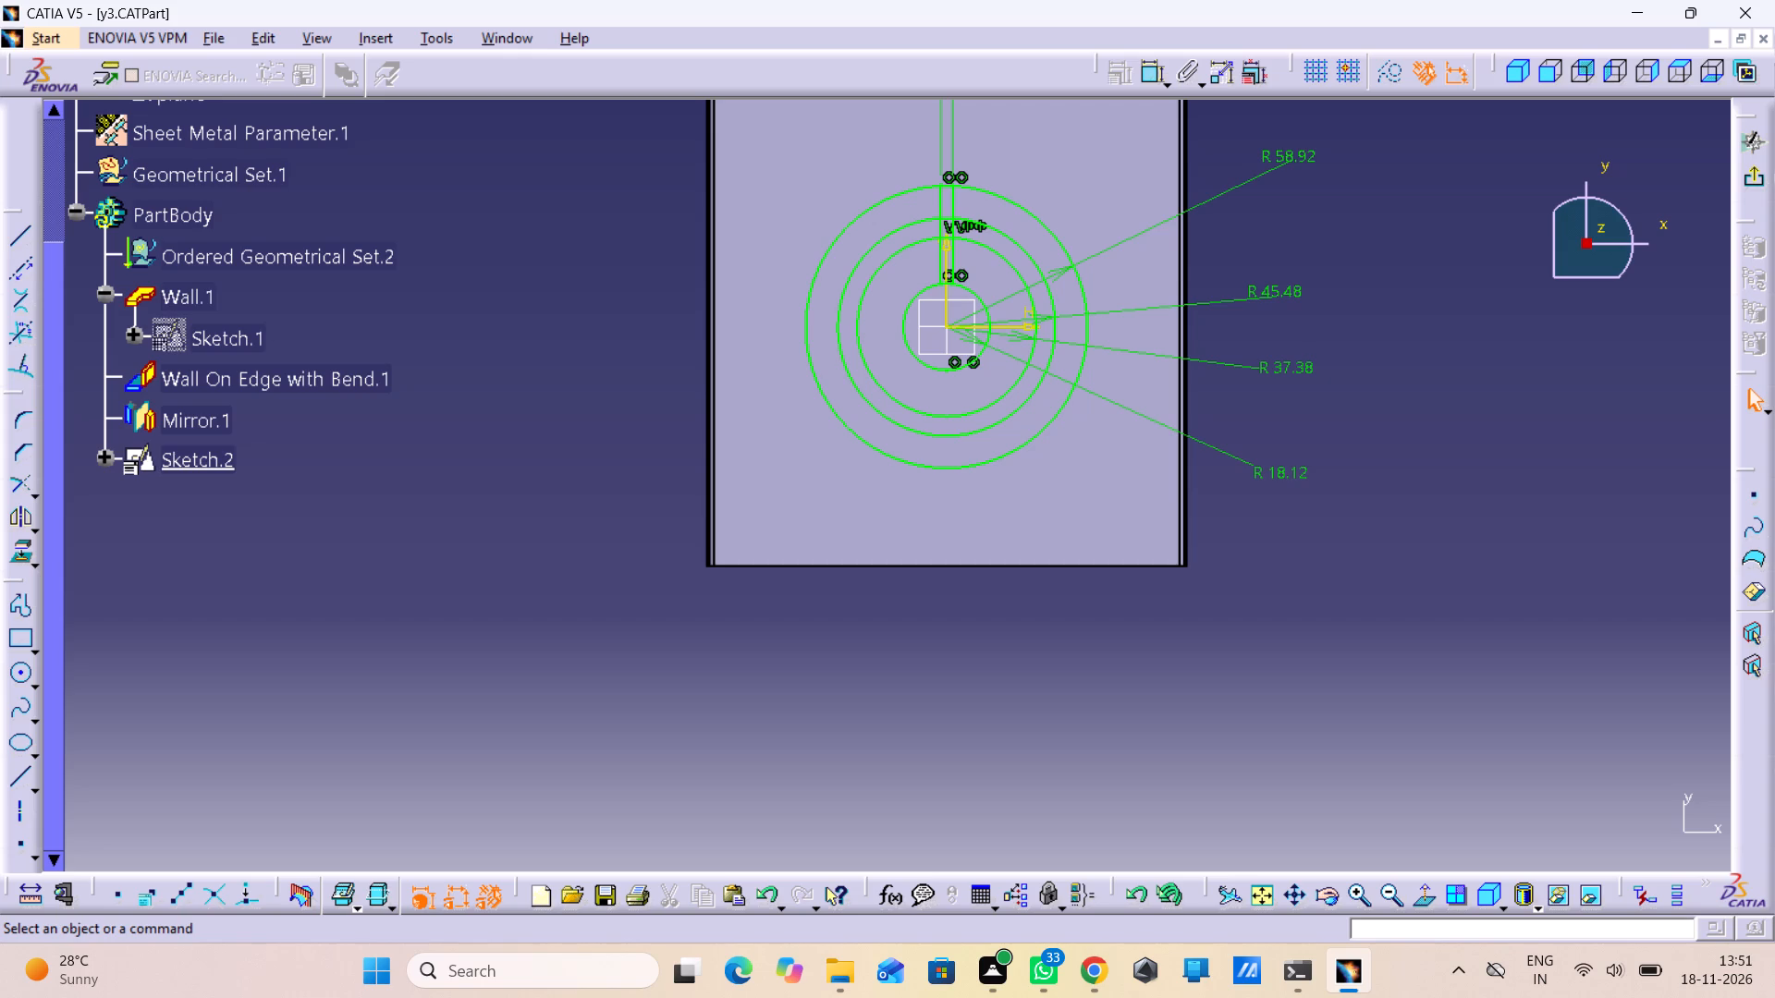
# Delete the two innermost of the four concentric circles from Sketch.2.
pyautogui.rightClick(1003, 259)
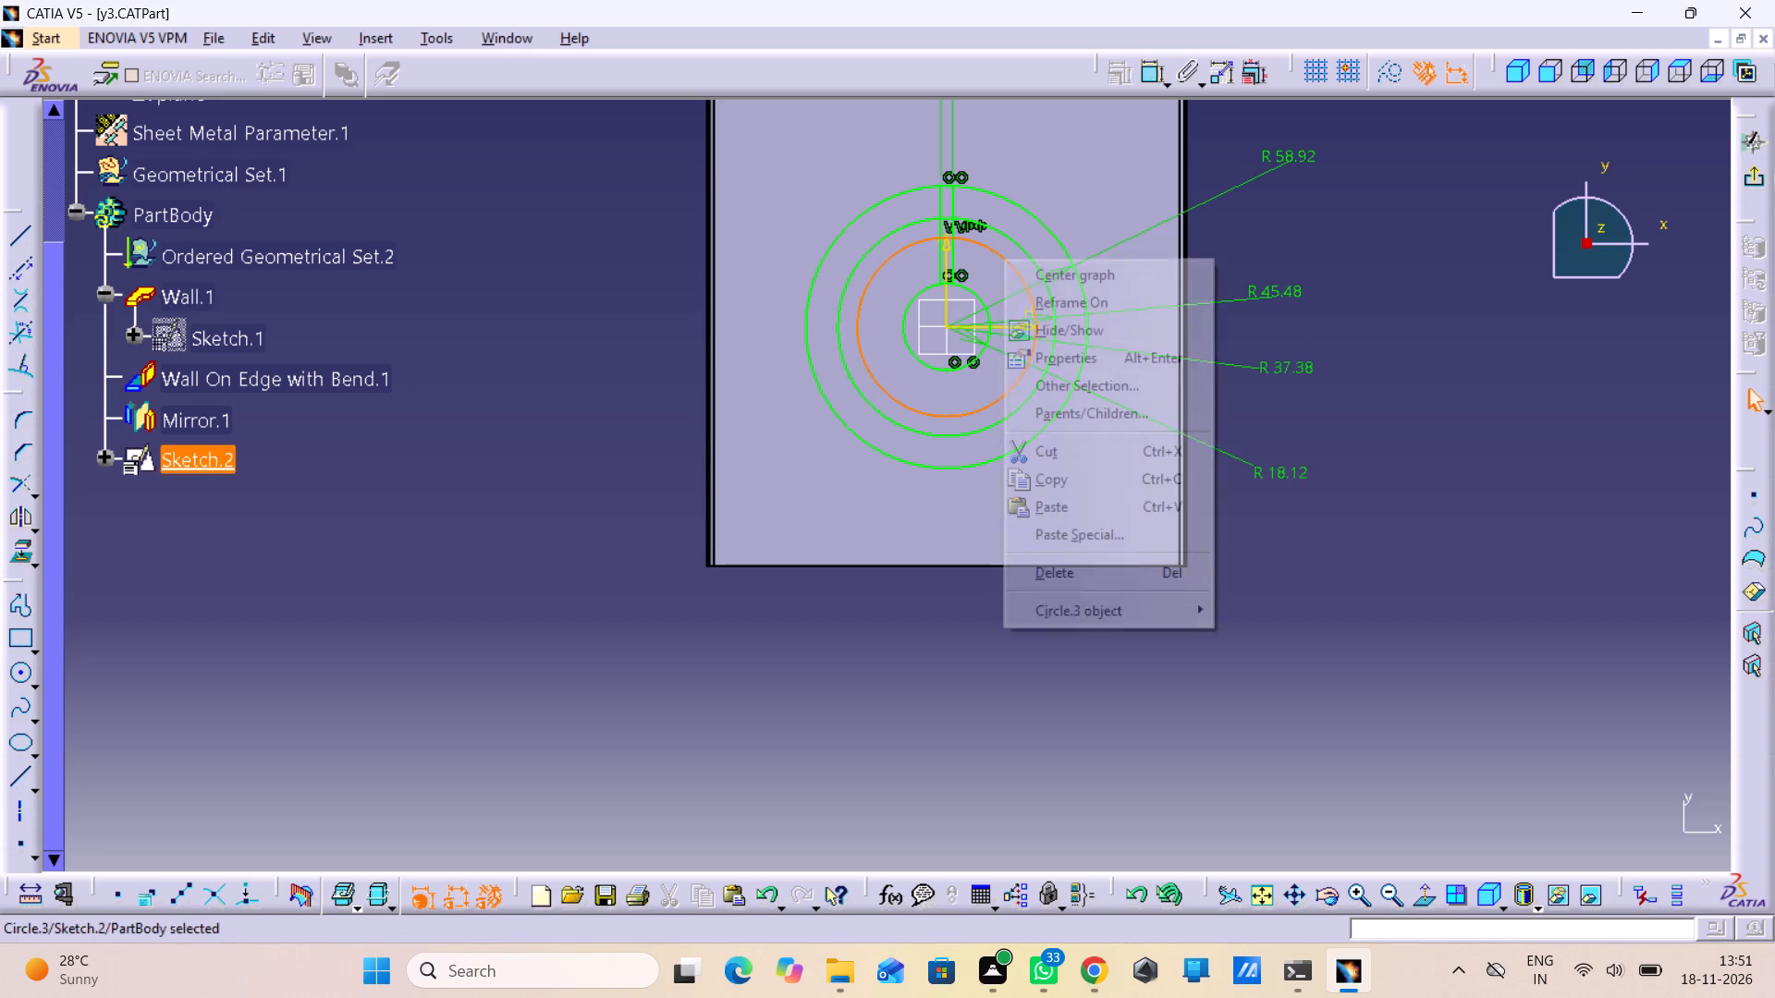
pyautogui.click(1053, 568)
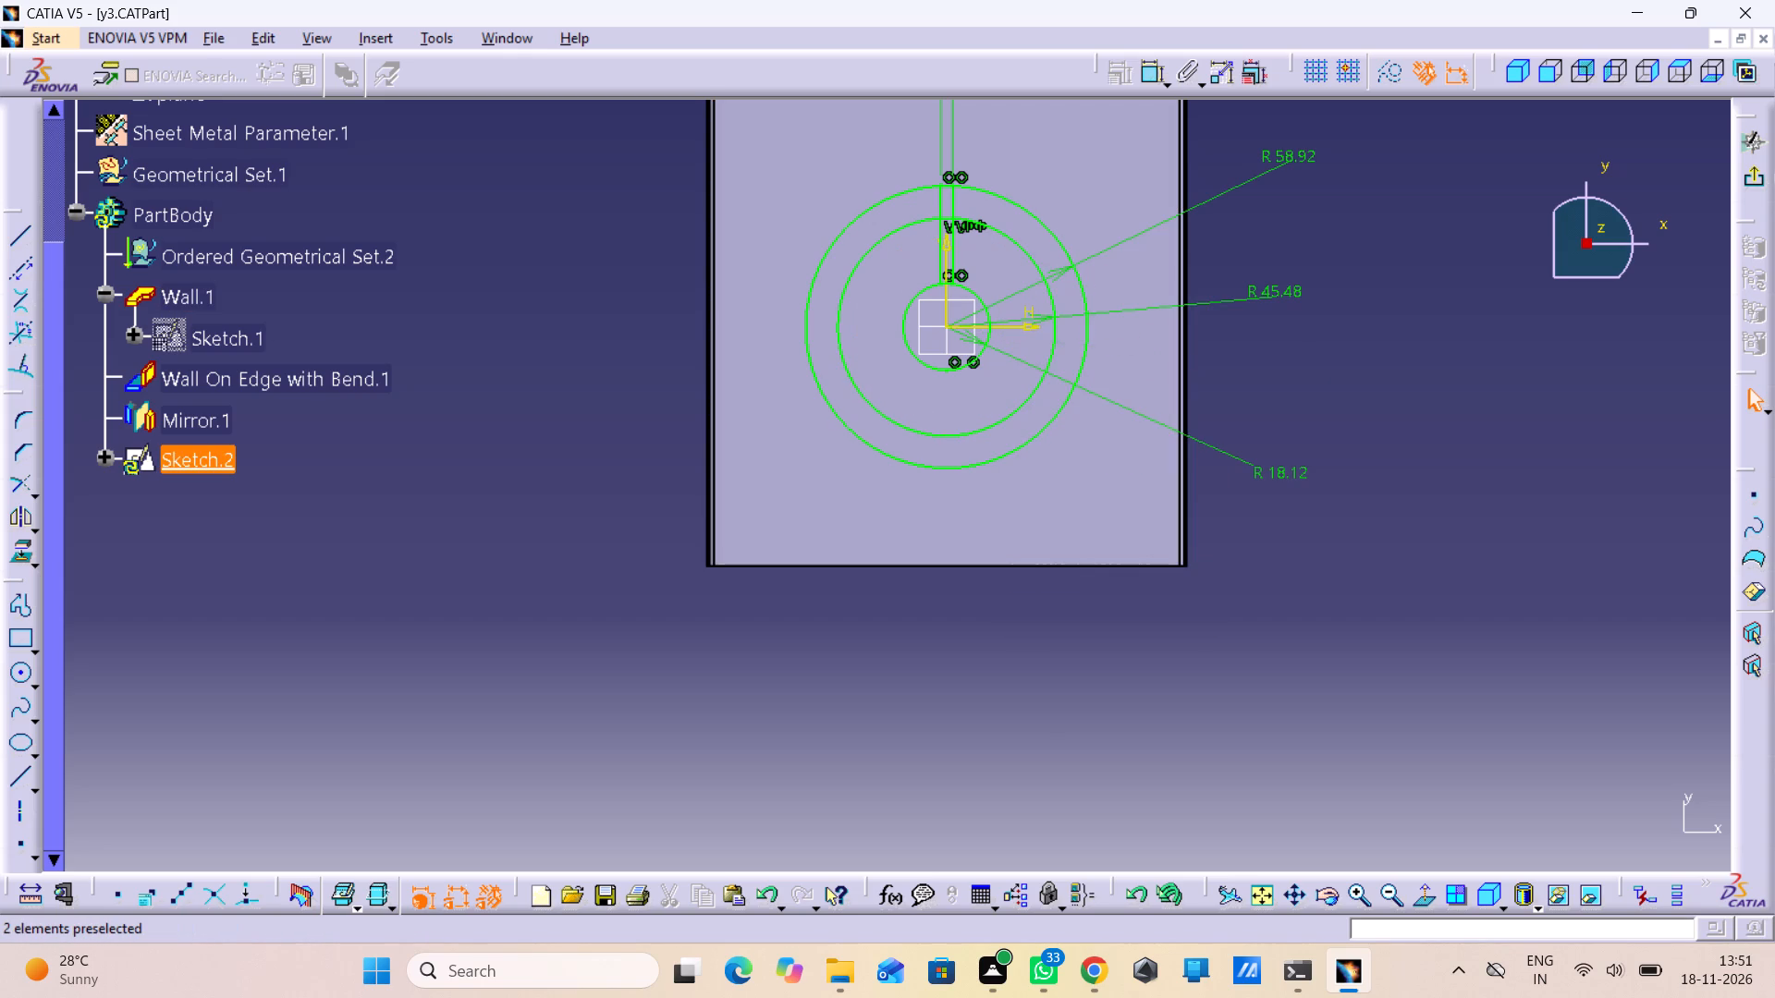
pyautogui.rightClick(980, 298)
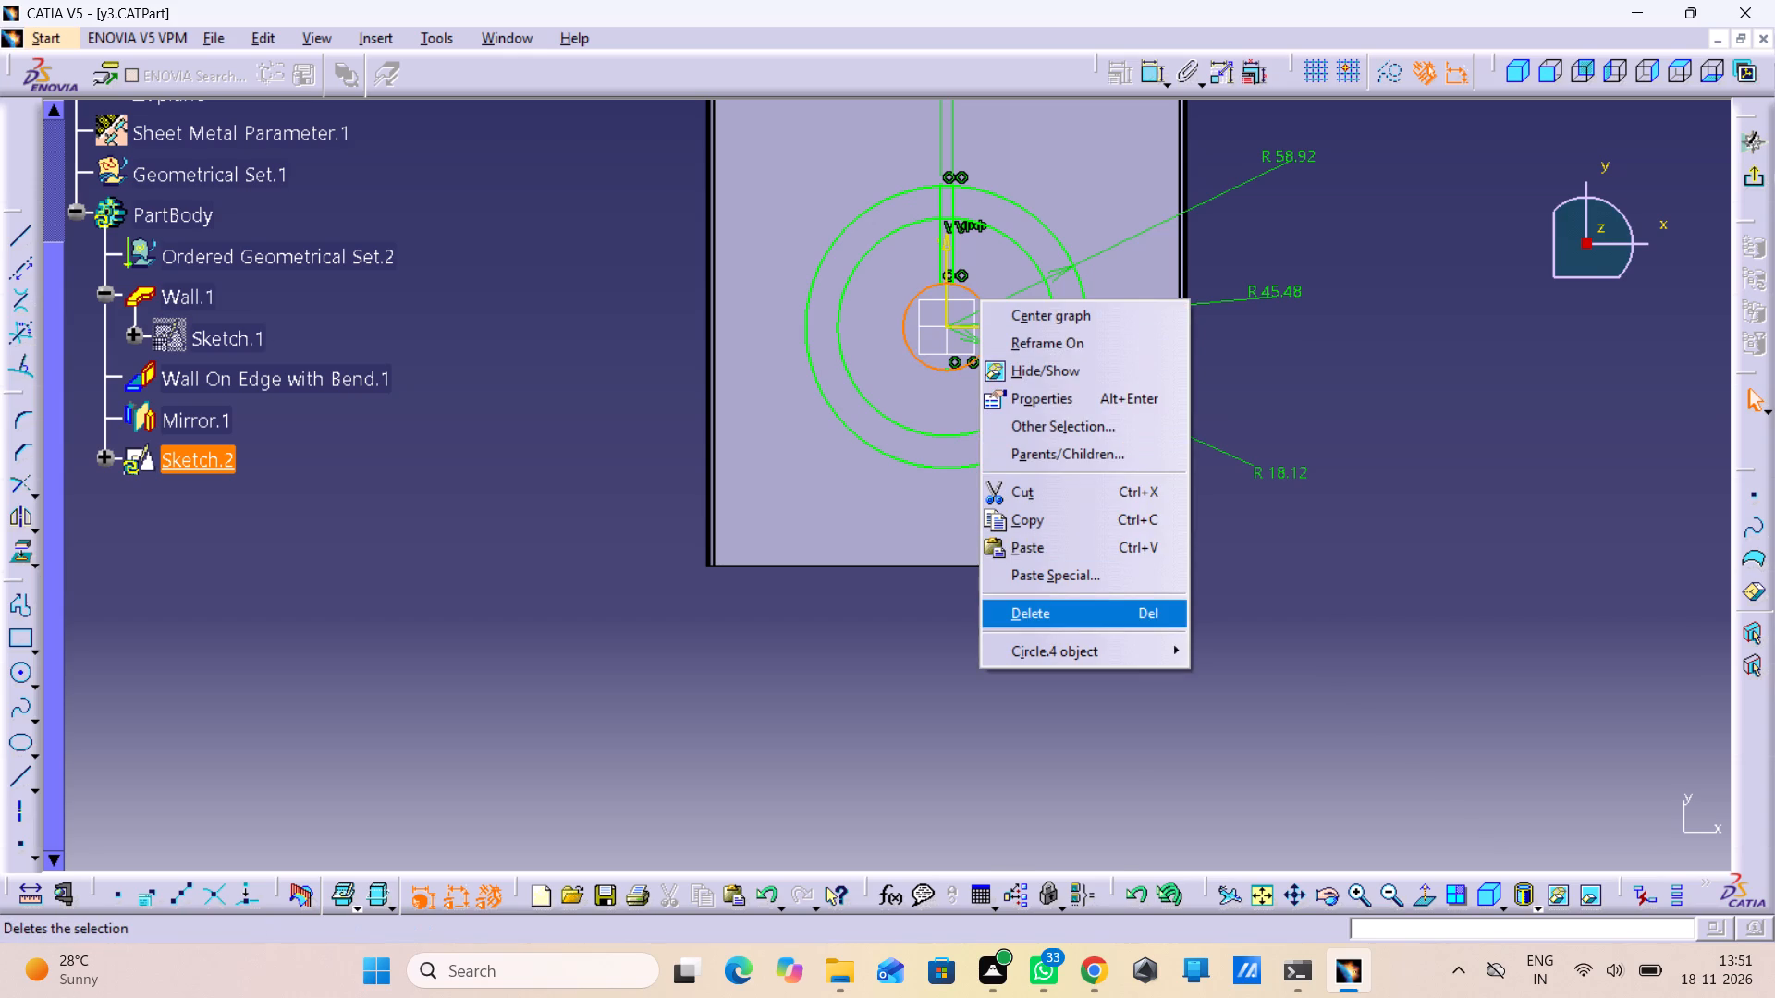
pyautogui.click(1108, 622)
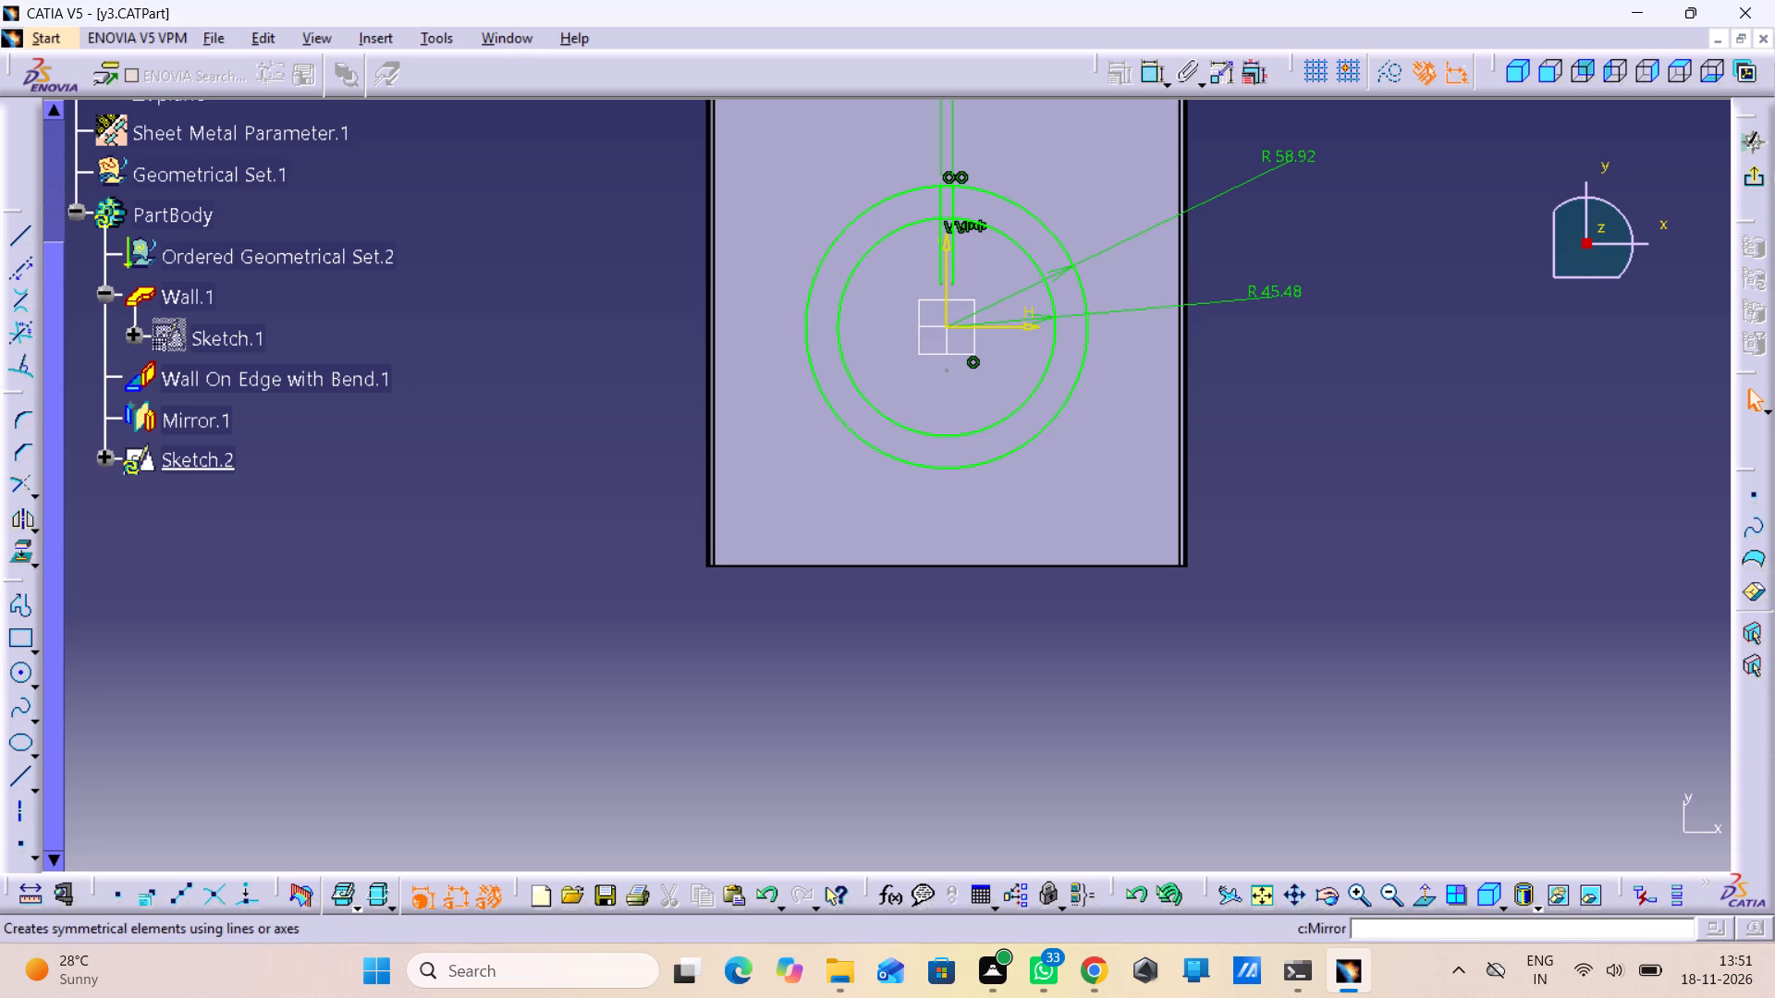
# Quick Trim the two vertical strip lines so that their portions inside the inner remaining circle are removed.
pyautogui.click(35, 493)
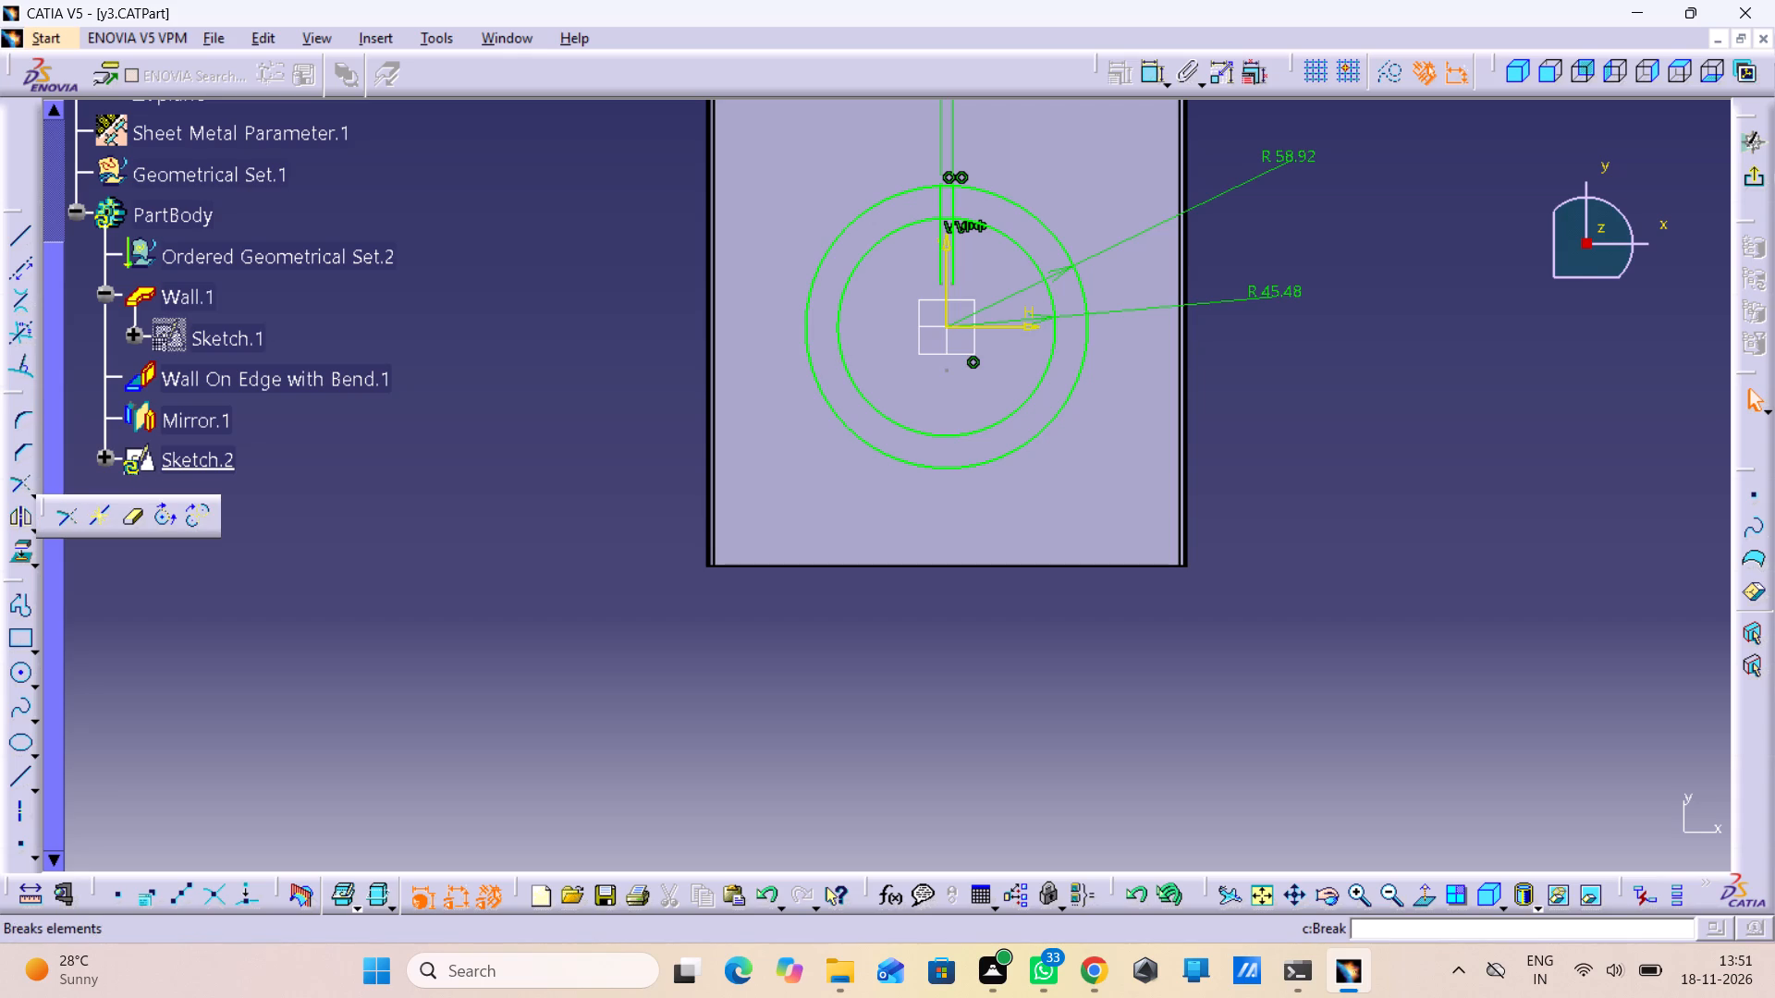
pyautogui.doubleClick(133, 510)
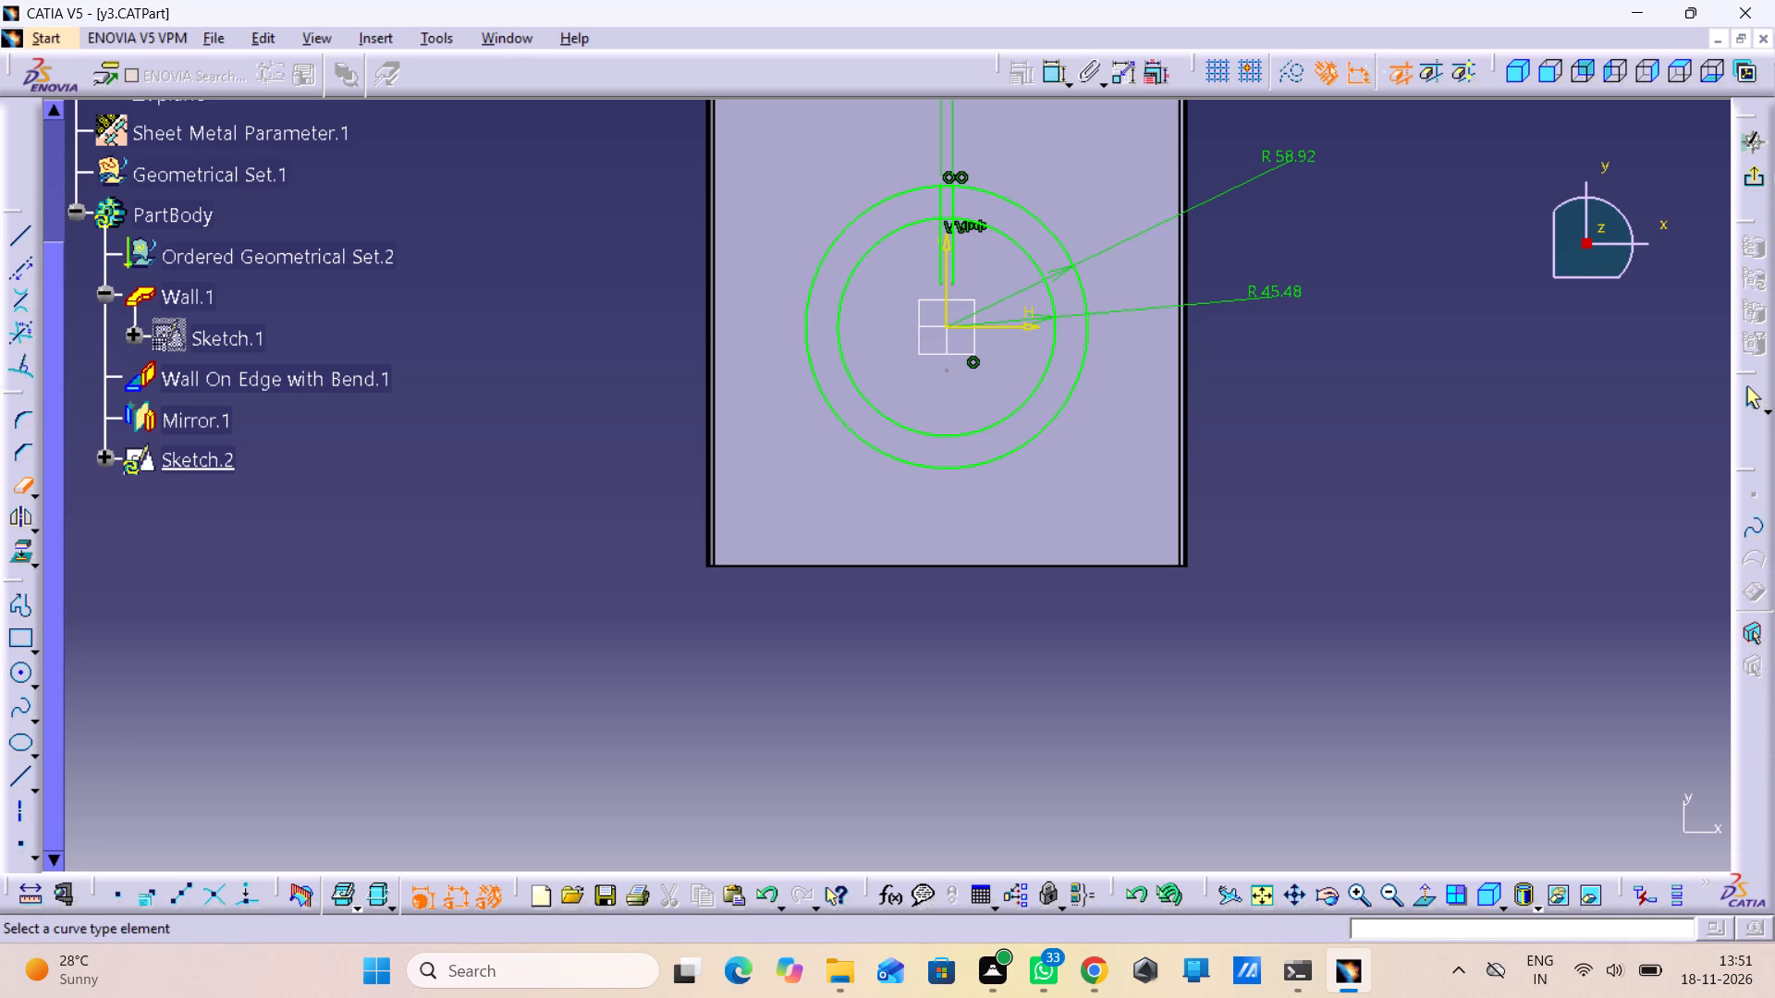
pyautogui.click(943, 238)
pyautogui.click(954, 245)
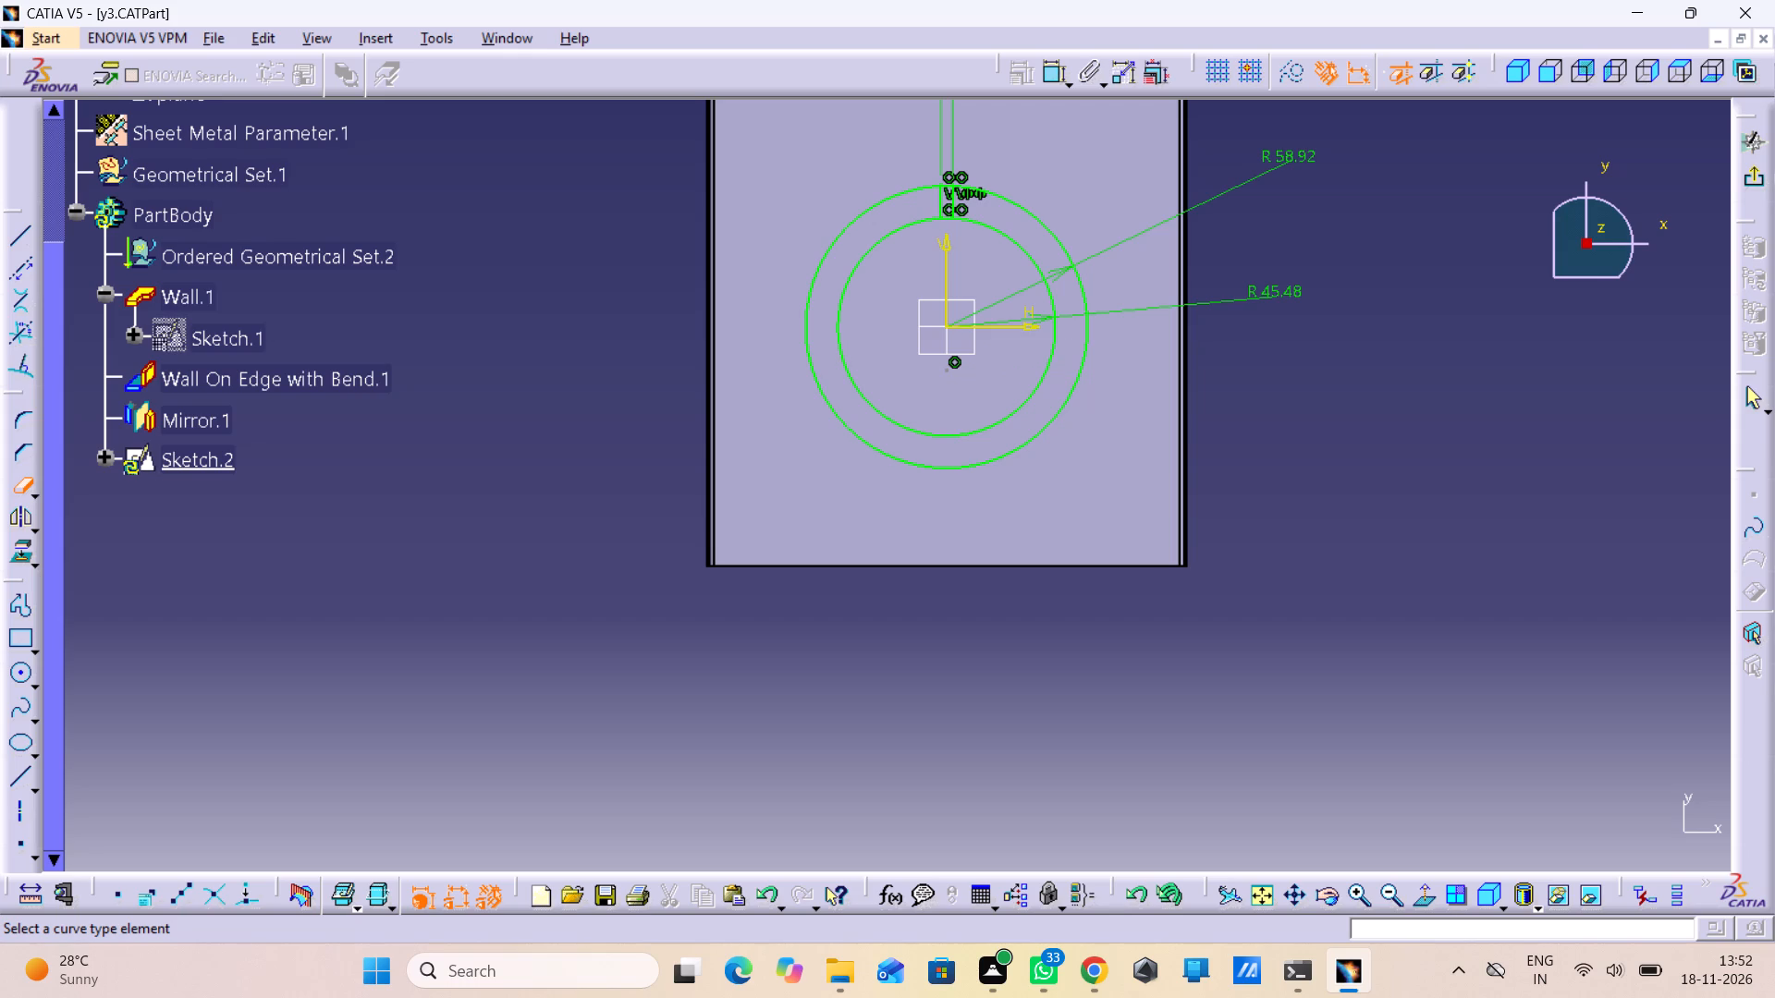
pyautogui.scroll(-1, 852, 432)
pyautogui.moveTo(1208, 618); pyautogui.dragTo(1258, 763, button='middle')
pyautogui.moveTo(1308, 529); pyautogui.dragTo(1279, 365, button='middle')
pyautogui.rightClick(1308, 529)
pyautogui.moveTo(1279, 365); pyautogui.dragTo(1120, 464, button='middle')
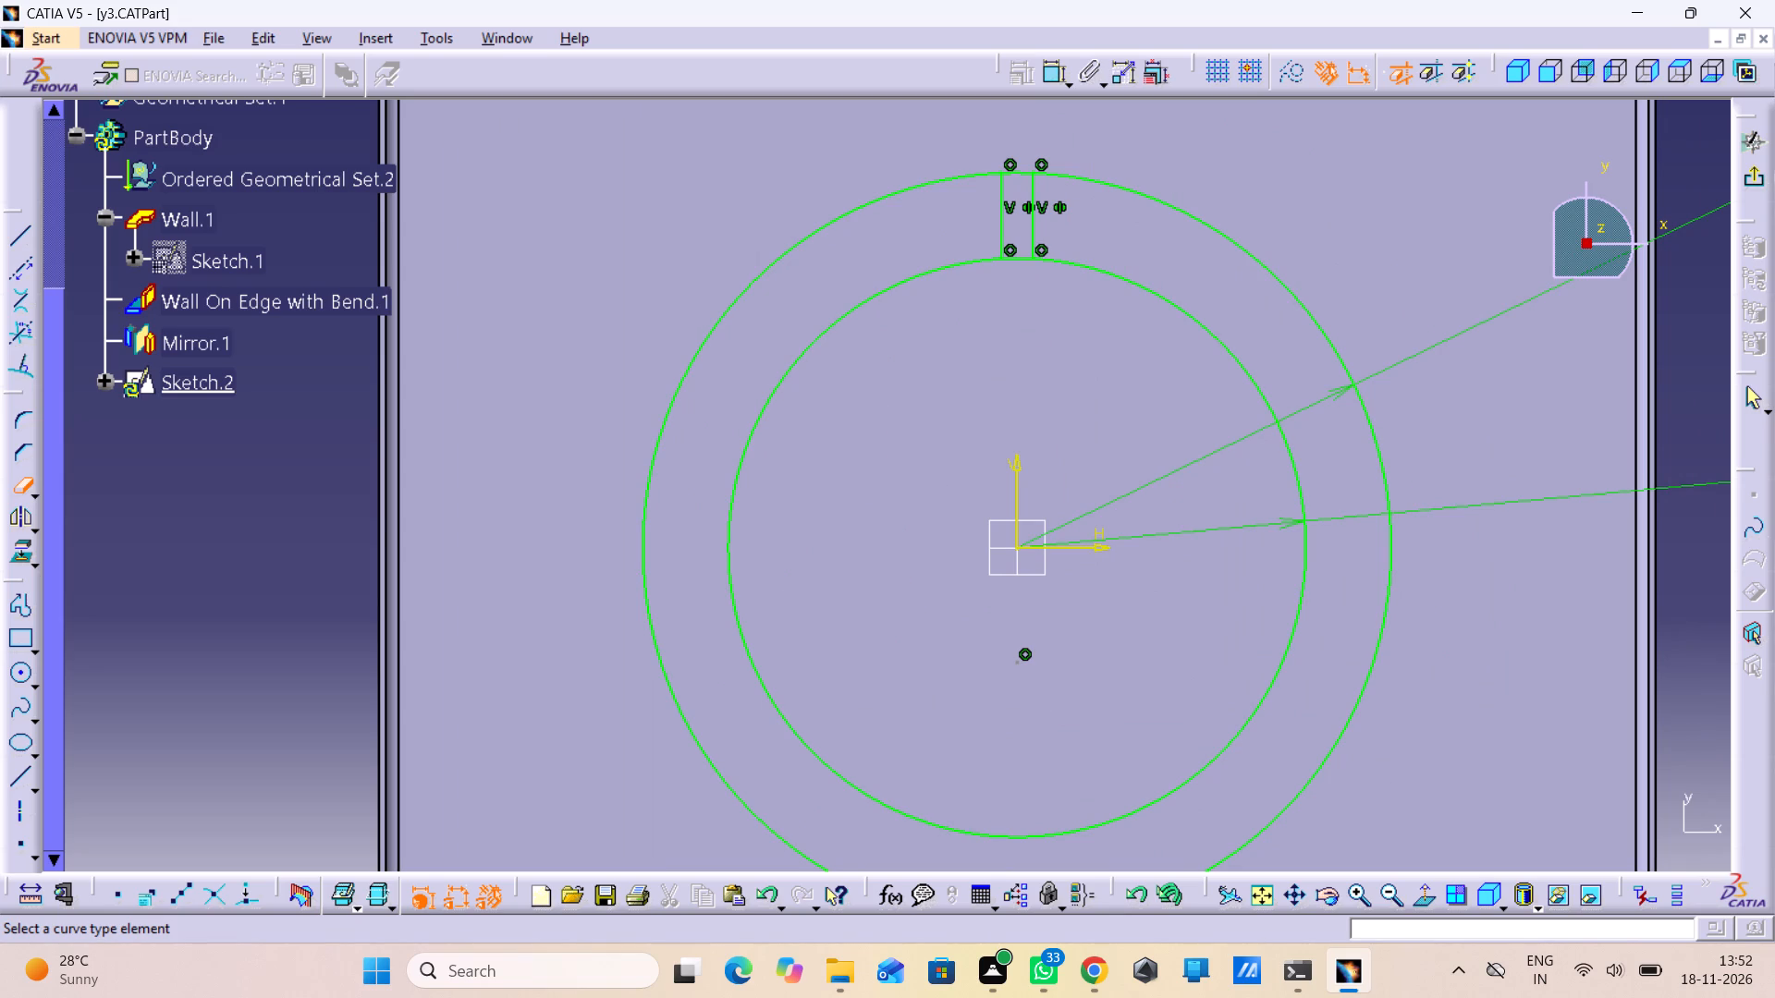
pyautogui.click(19, 478)
pyautogui.click(154, 453)
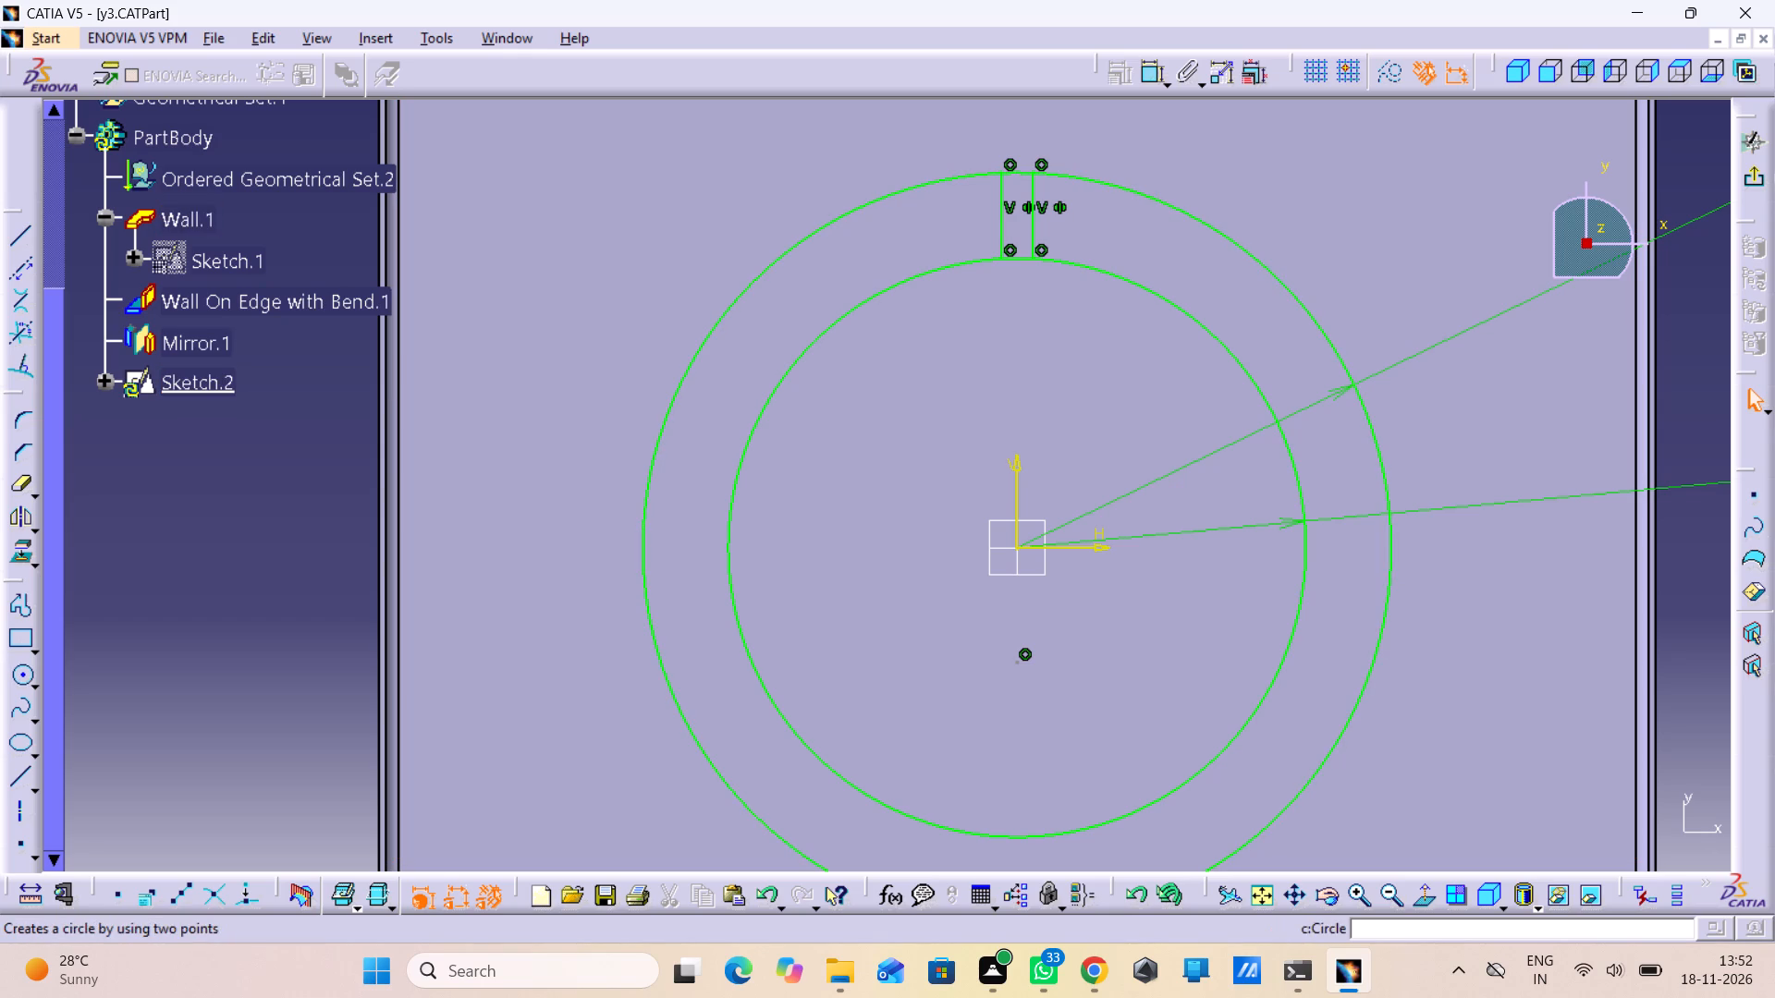
# Delete the leftover stray point below the sketch origin.
pyautogui.moveTo(1157, 457); pyautogui.dragTo(1171, 501, button='middle')
pyautogui.rightClick(1157, 457)
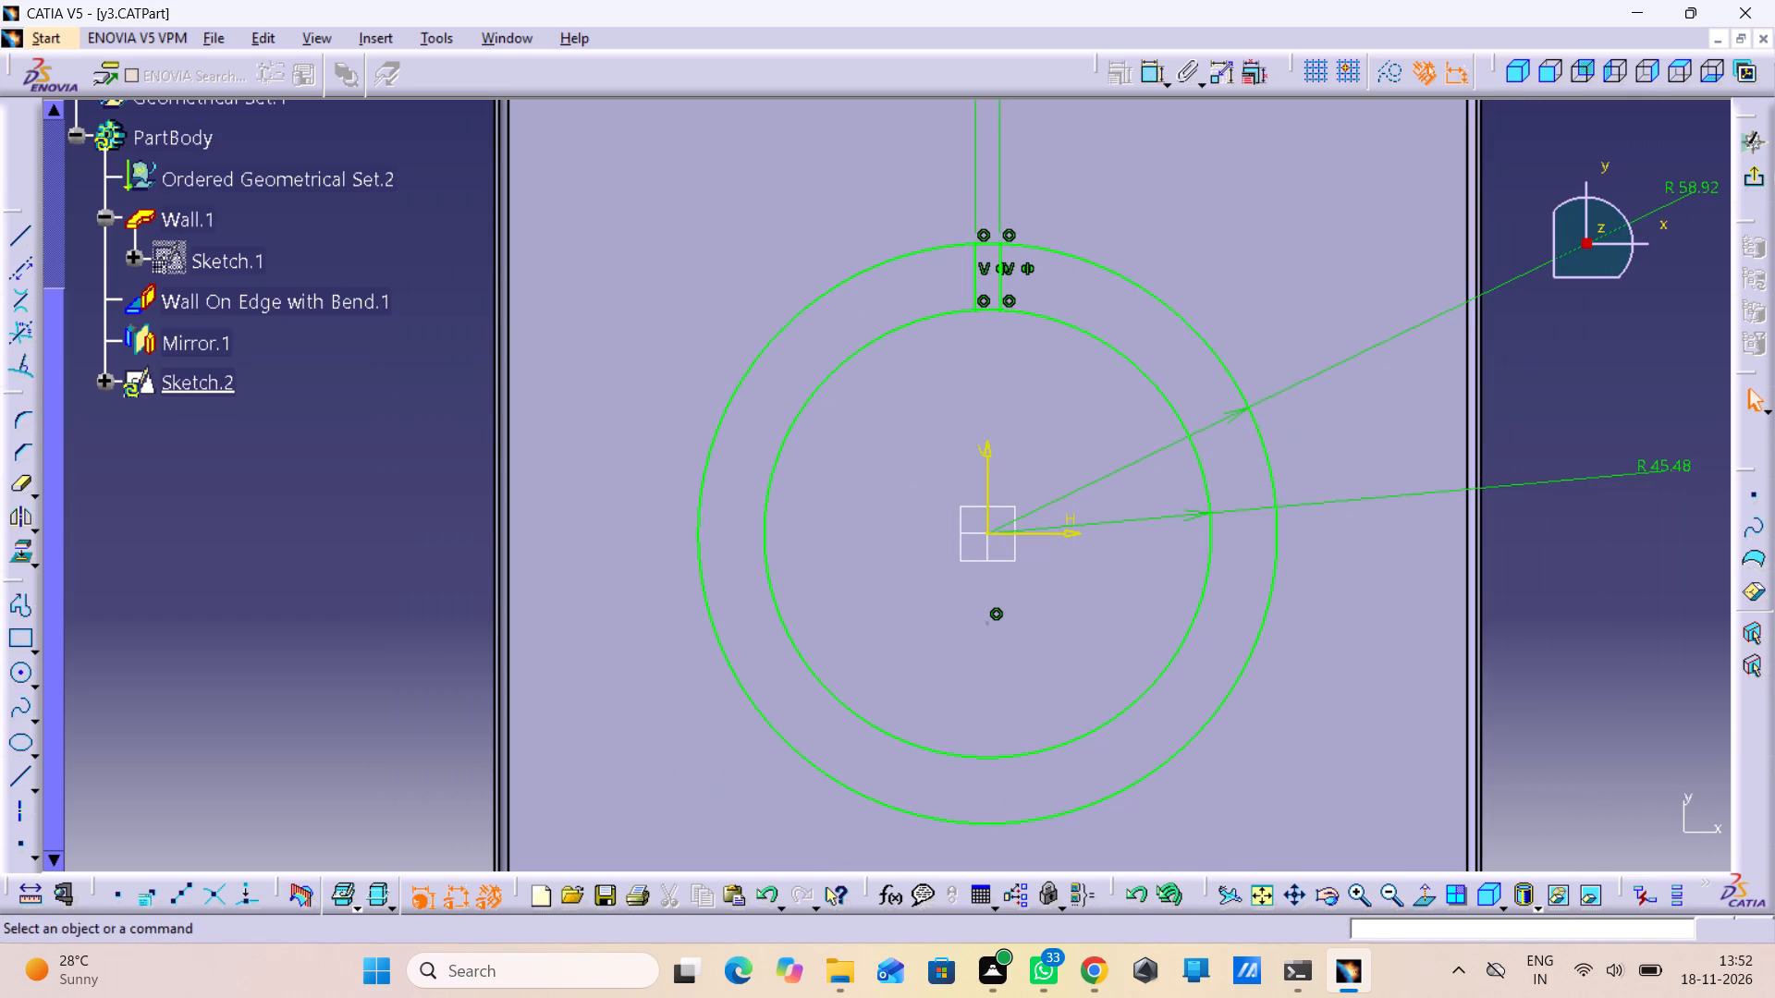
pyautogui.rightClick(988, 626)
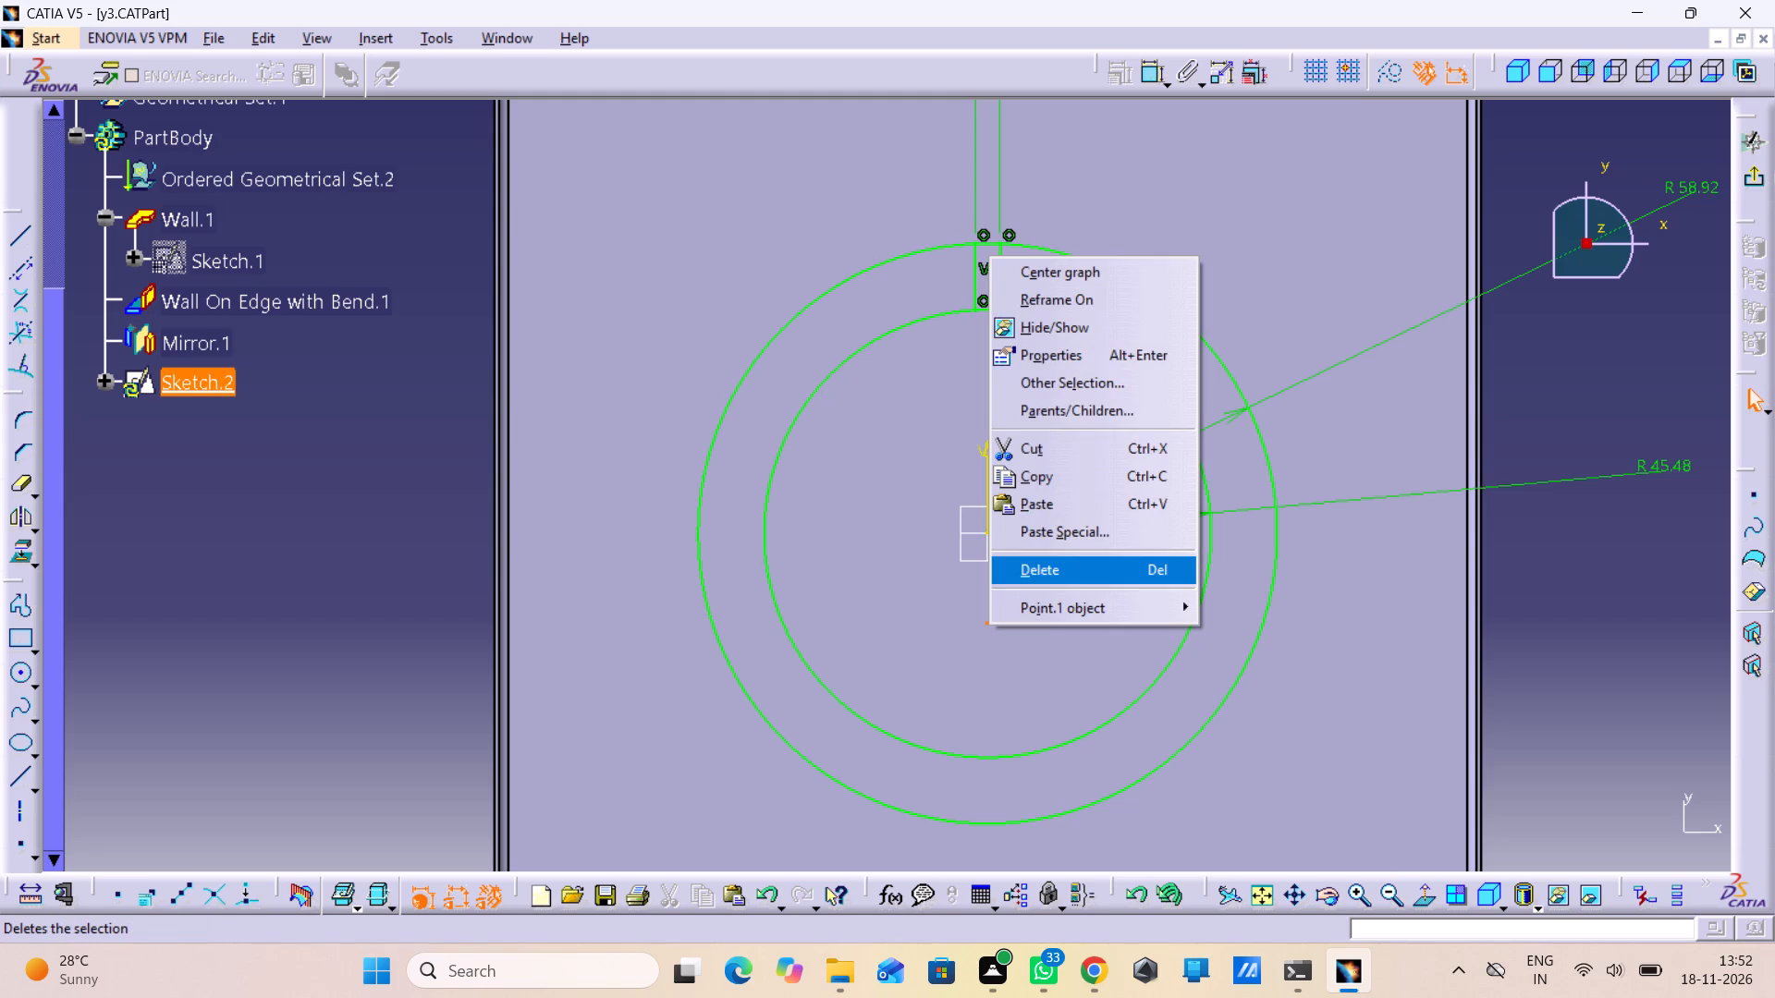
pyautogui.click(1044, 560)
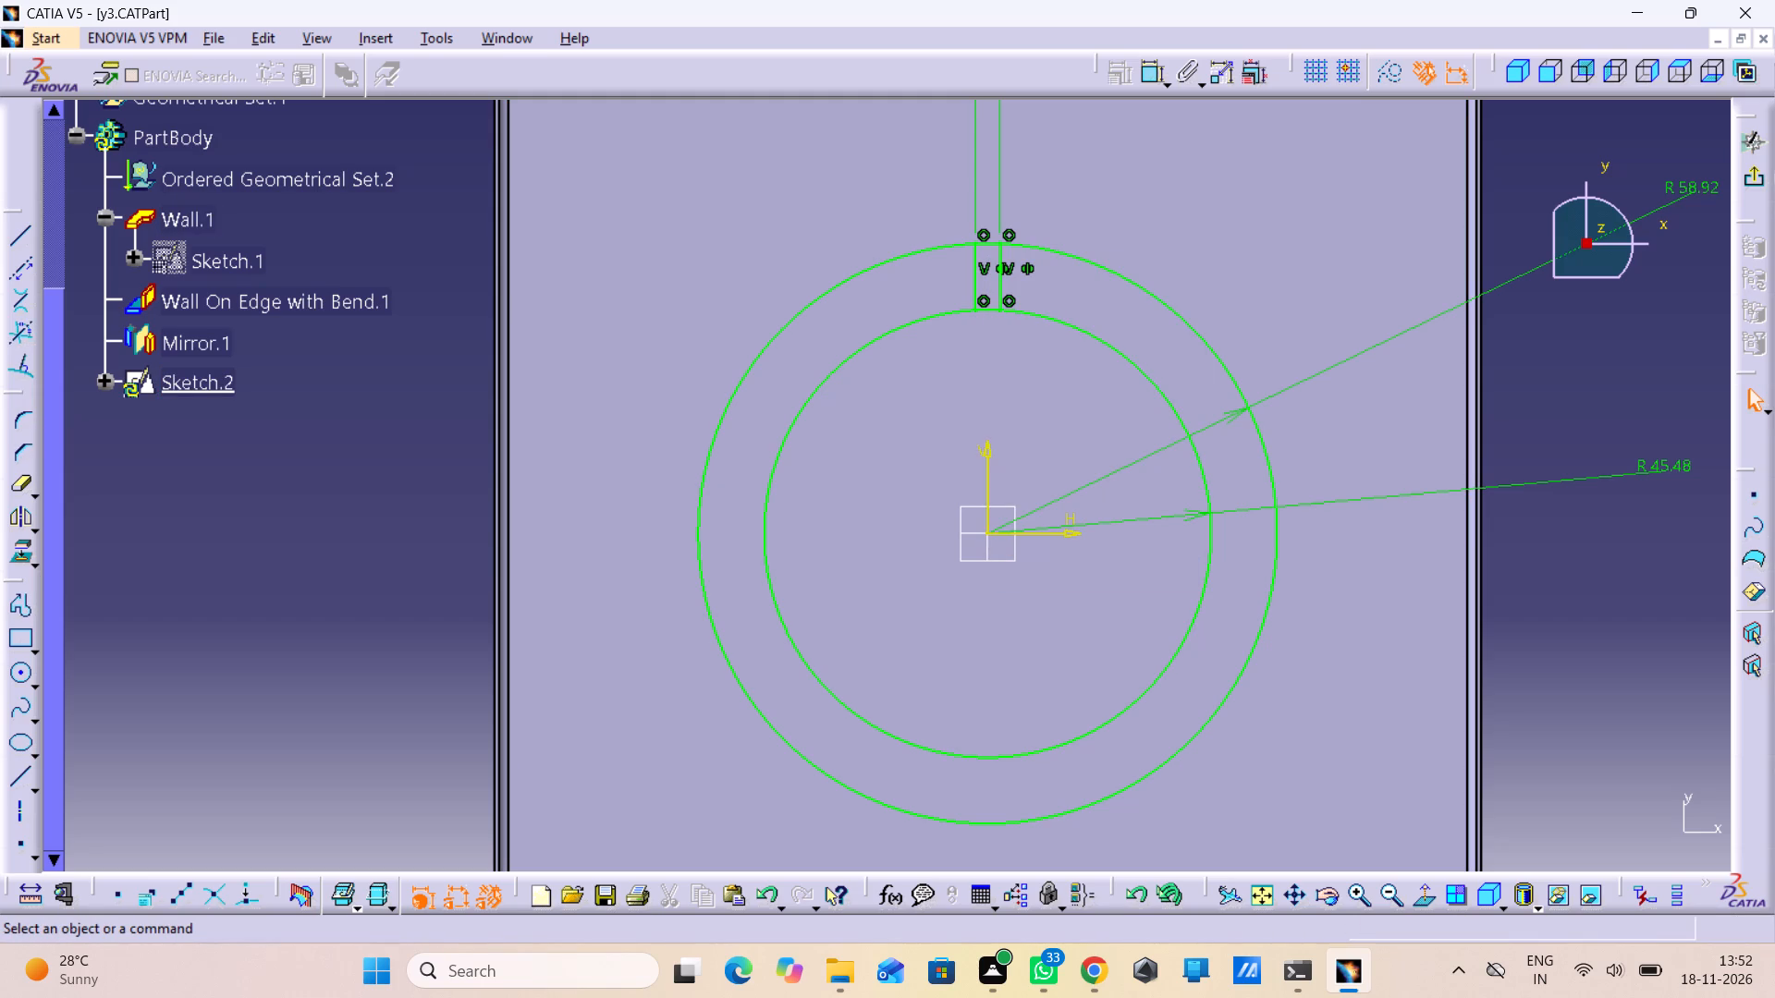
# Sketch a horizontal rectangle about 5.4 mm high across the ring between the two circles, near the horizontal axis on the +H side.
pyautogui.click(25, 639)
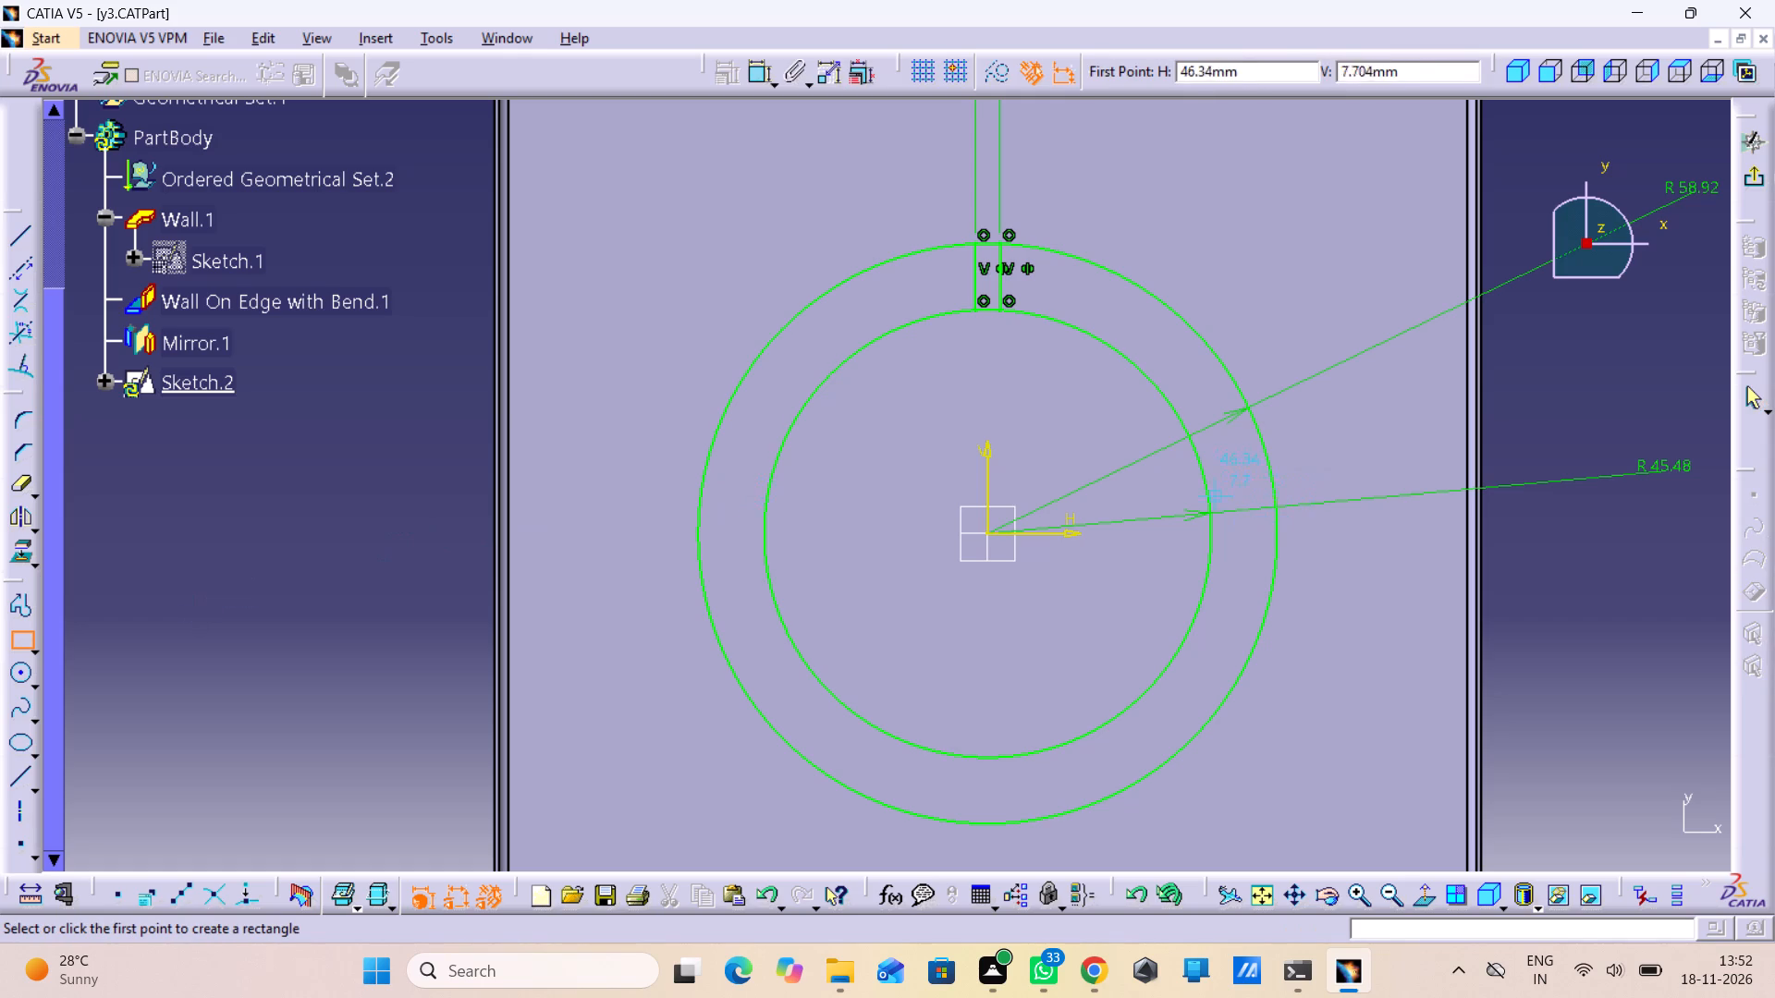
pyautogui.click(1204, 495)
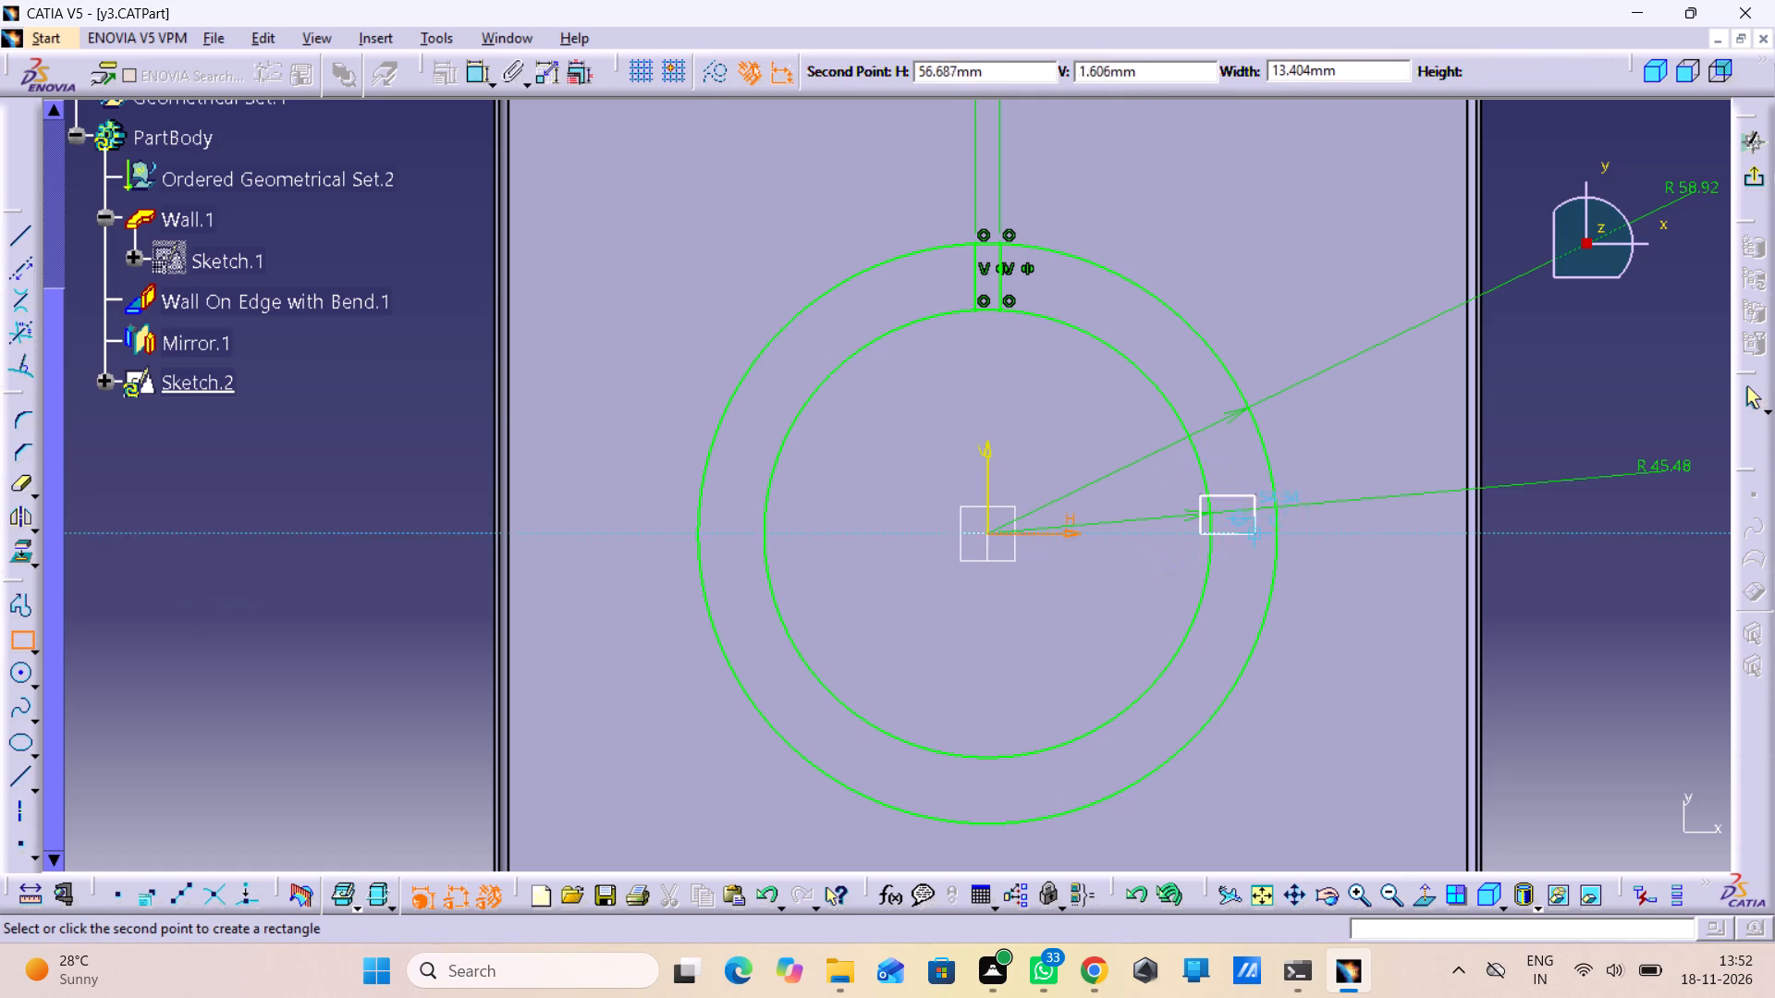
pyautogui.click(1307, 524)
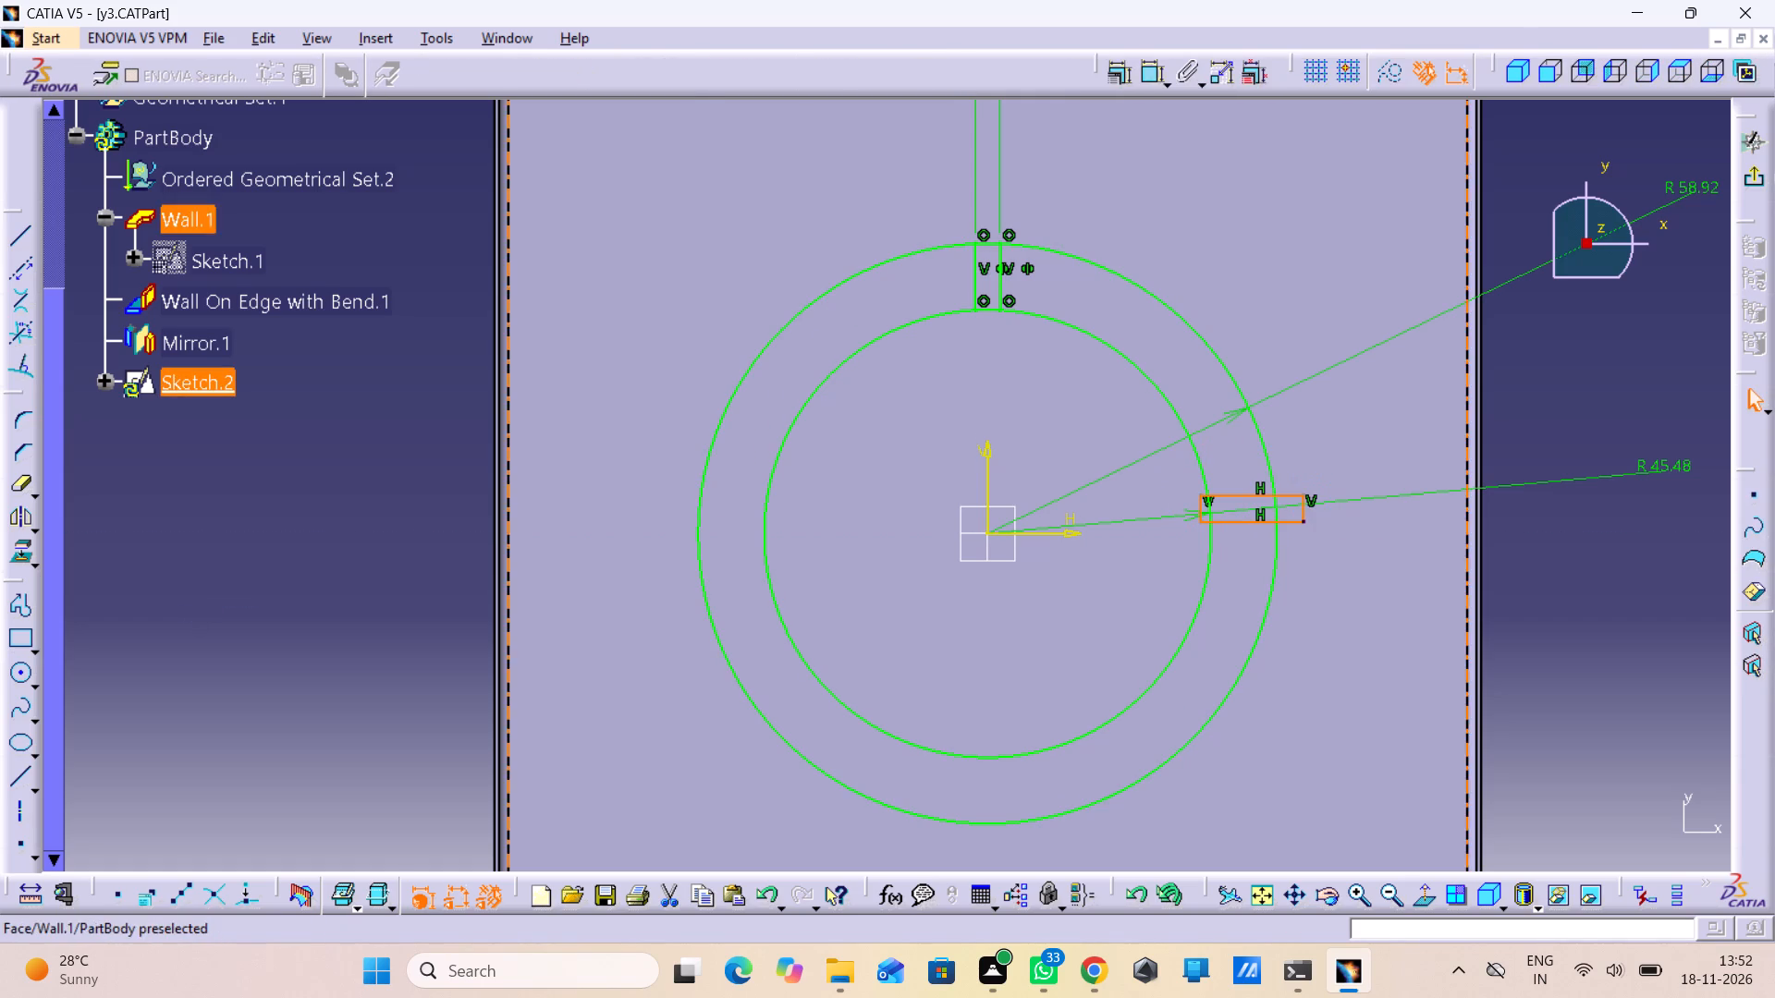
pyautogui.click(209, 444)
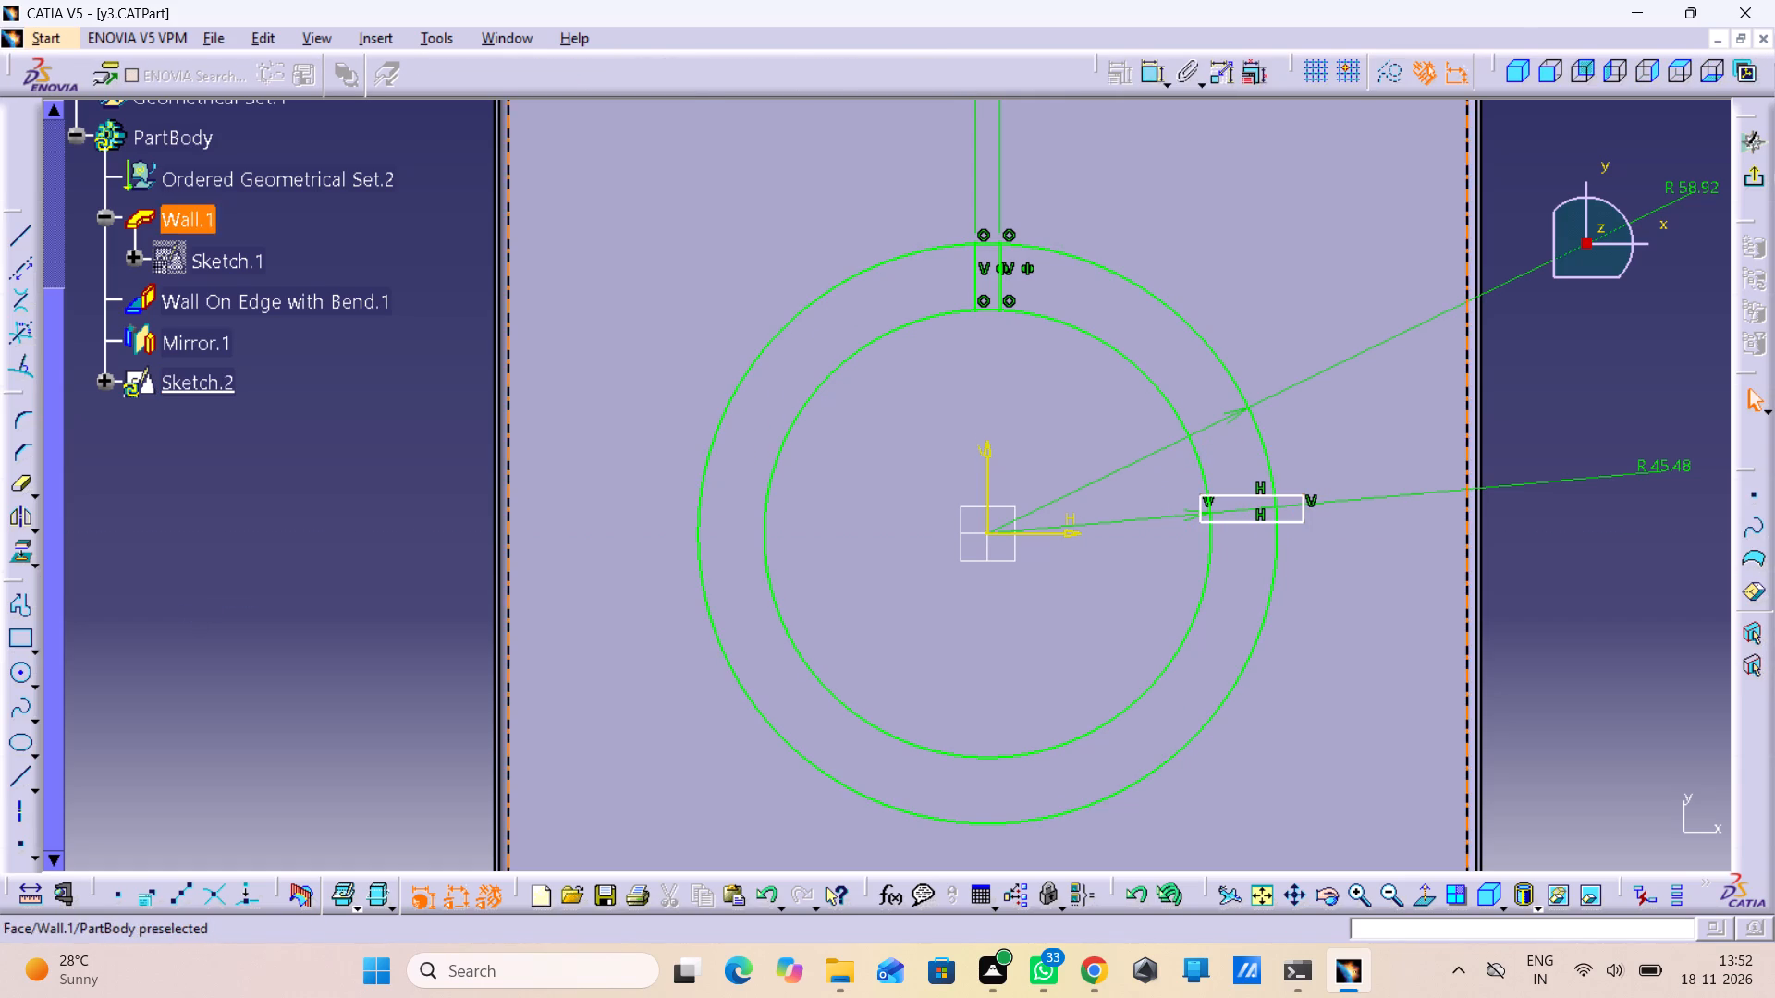
# Dimension the distance between the rectangle's two horizontal edges and set it to 5 mm.
pyautogui.doubleClick(1146, 70)
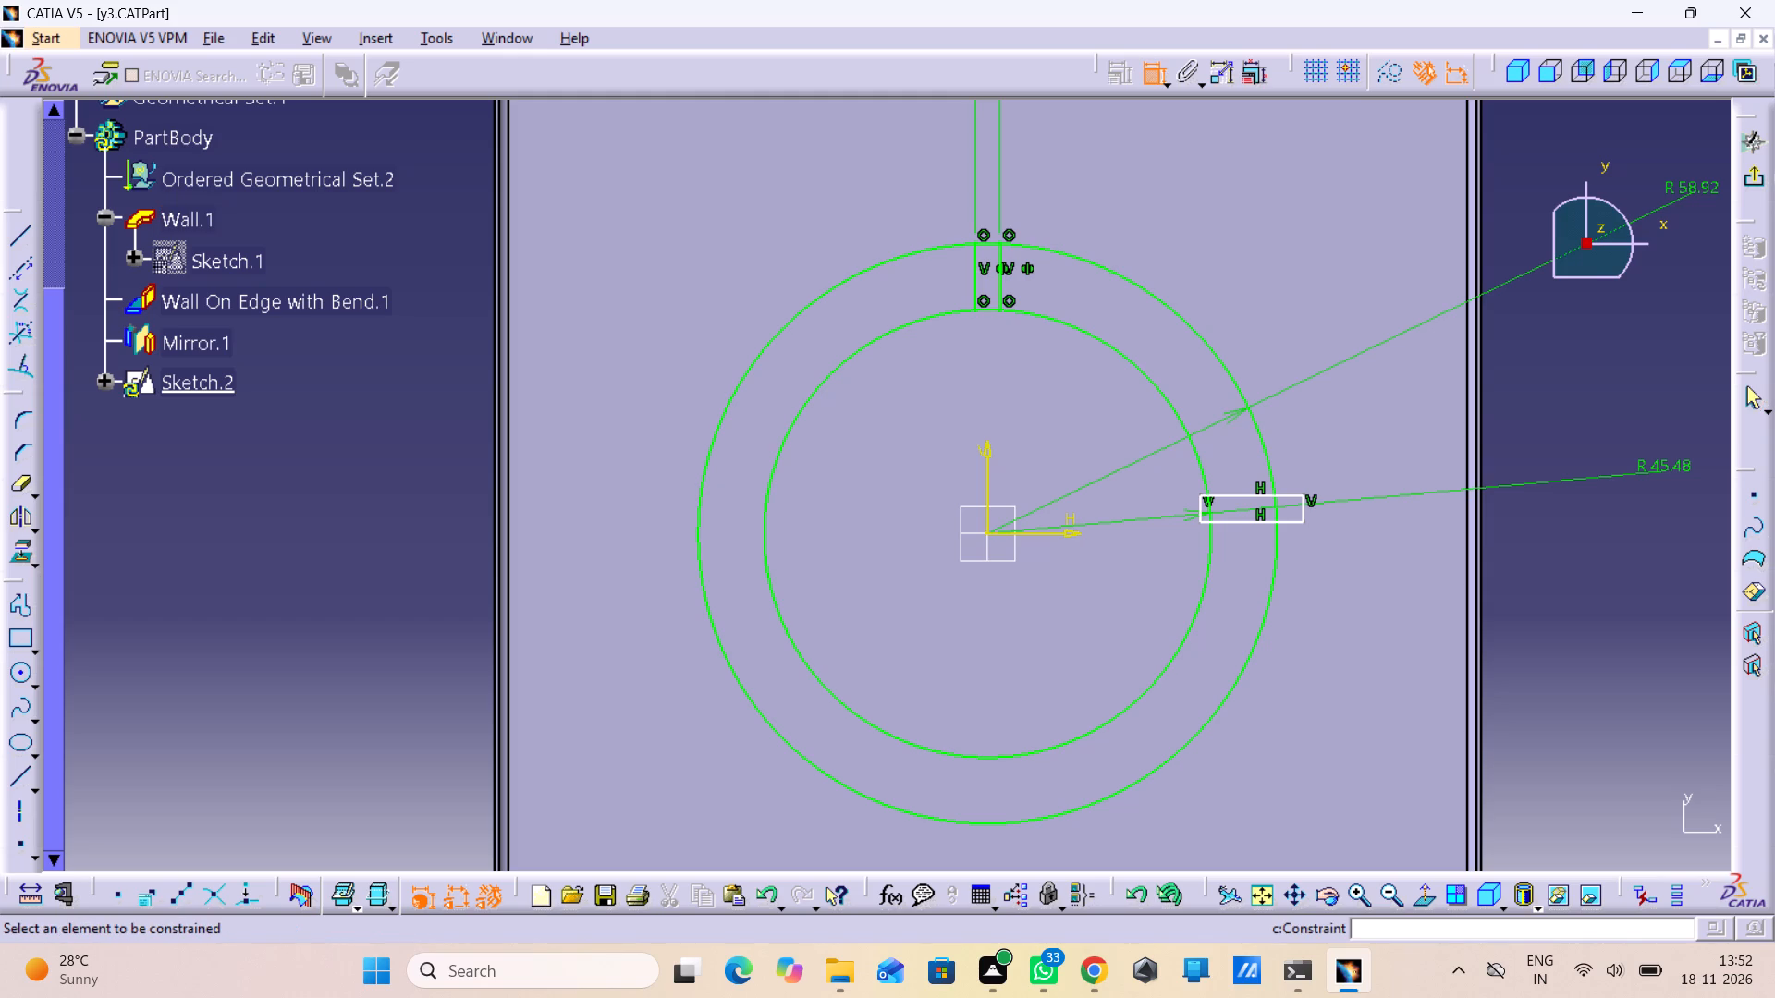
pyautogui.click(1281, 493)
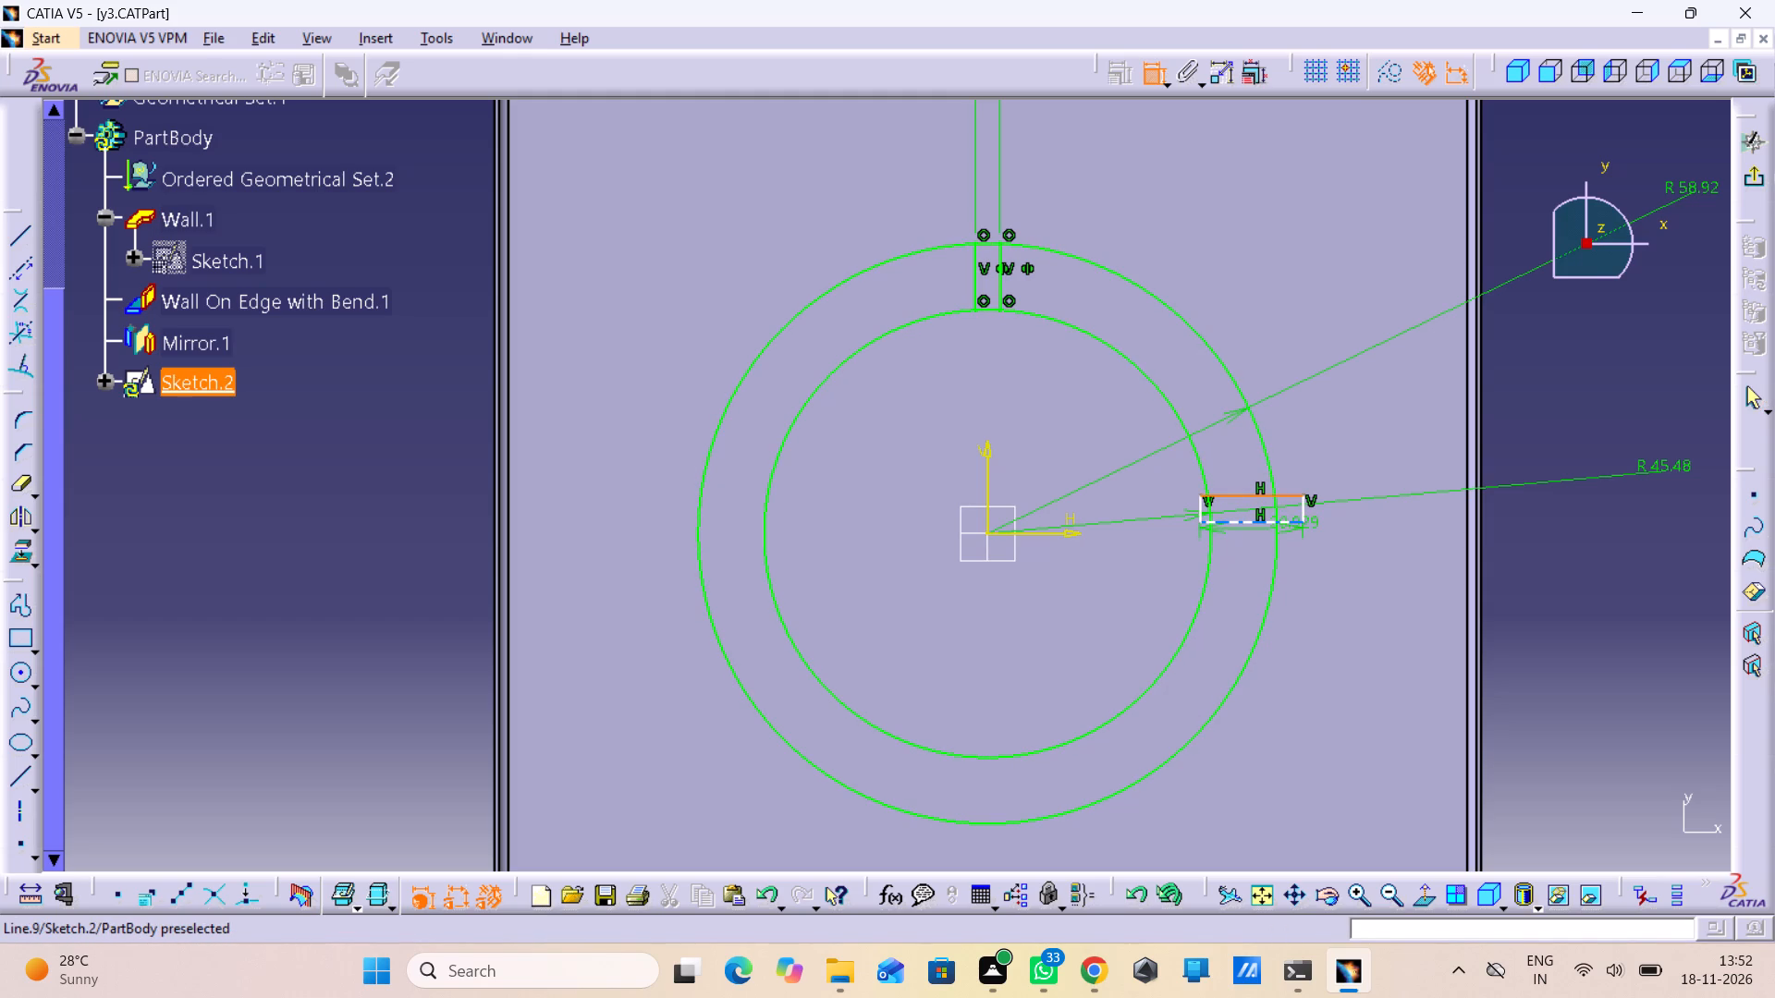
pyautogui.click(1294, 518)
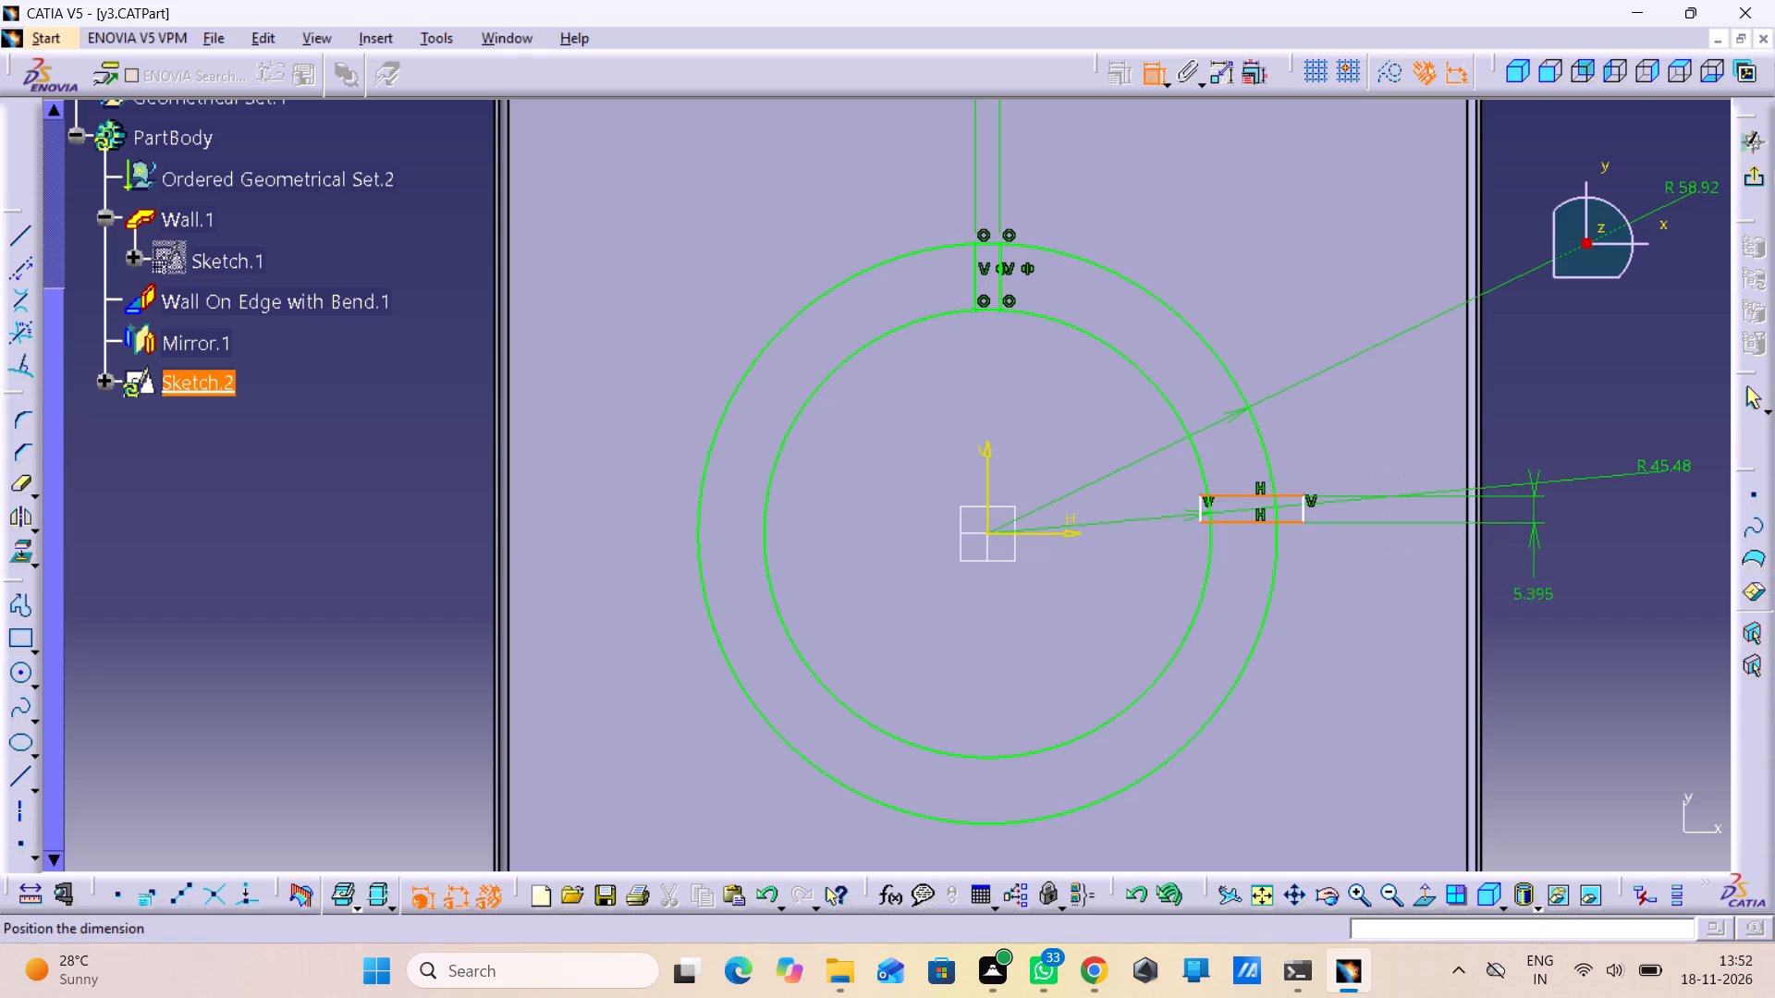
pyautogui.click(1543, 603)
pyautogui.doubleClick(1536, 593)
pyautogui.press('5')
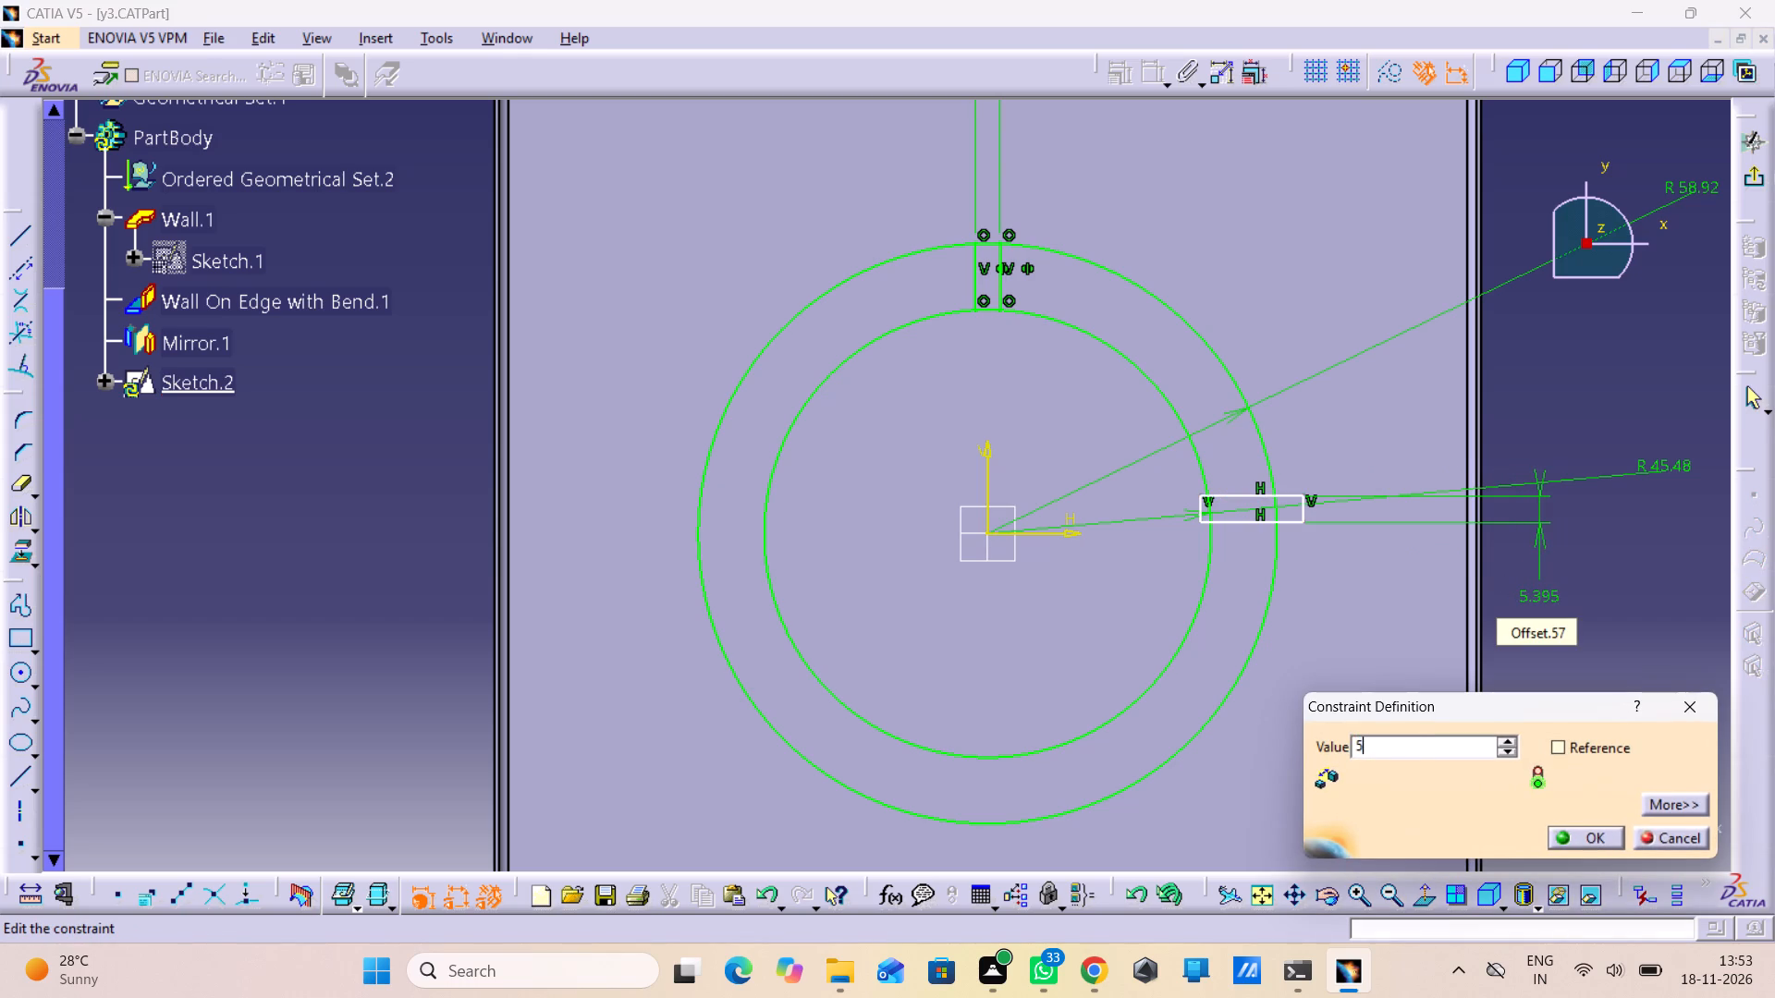
pyautogui.press('Return')
pyautogui.press('3')
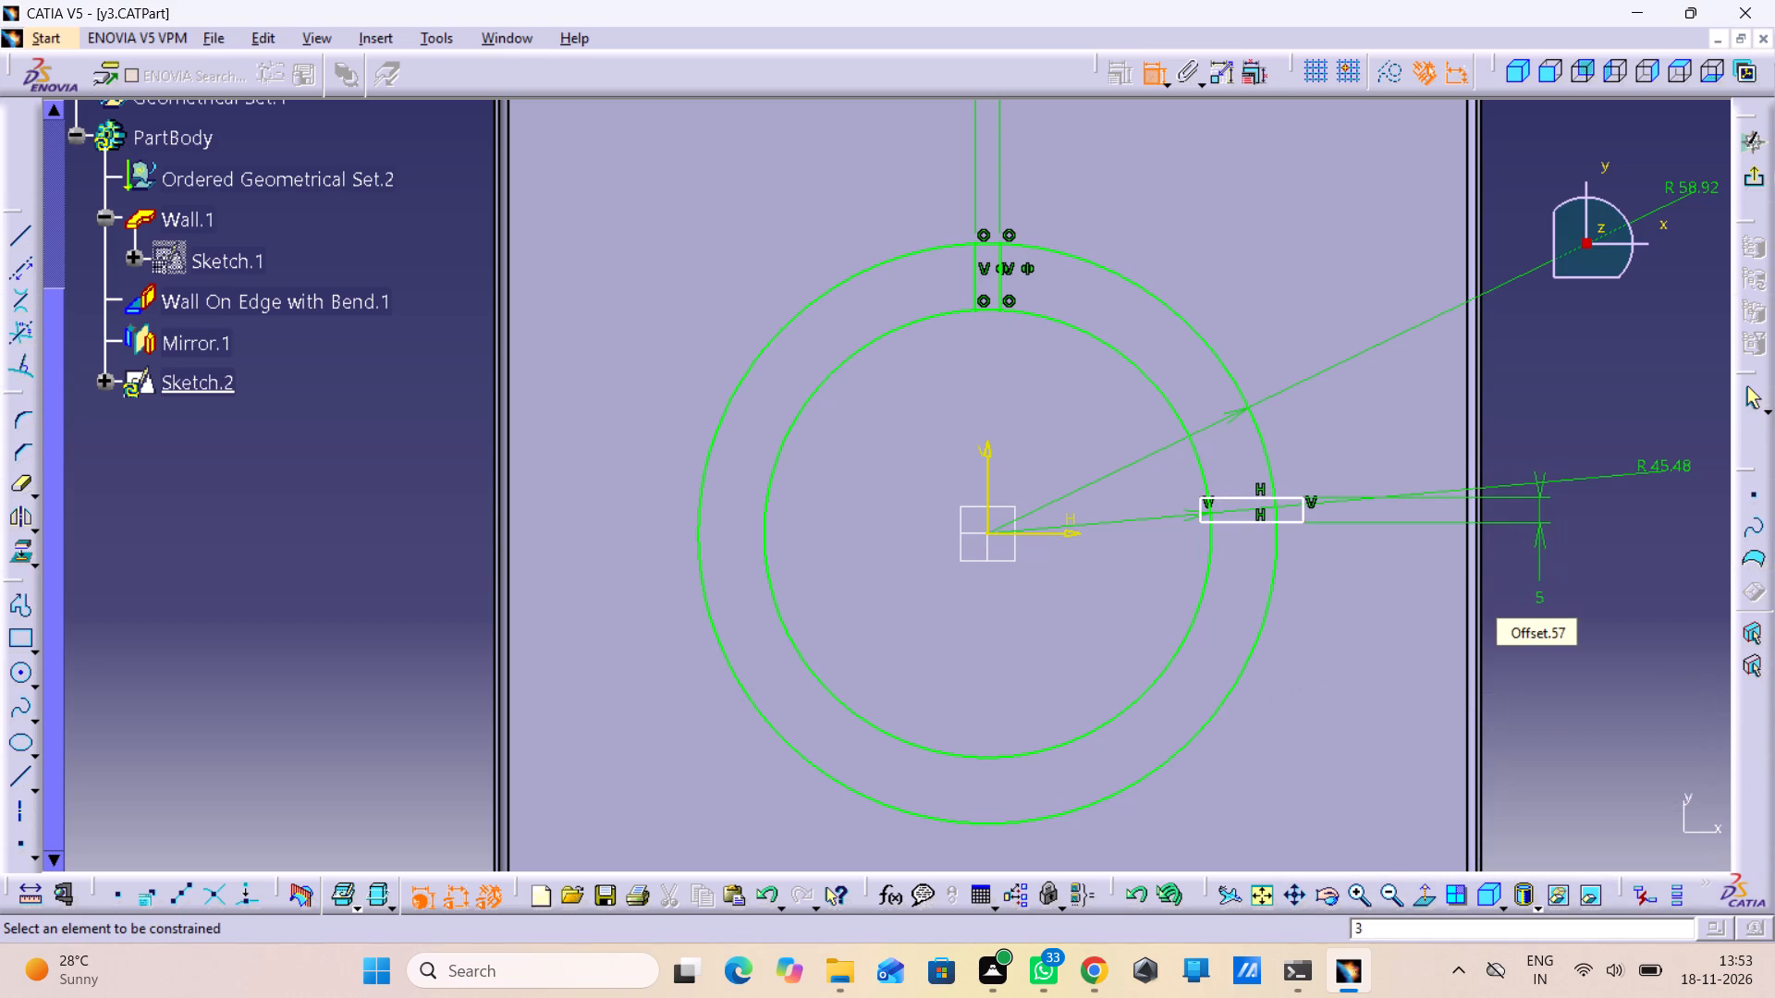
# Constrain the rectangle's two horizontal edges to be symmetric about the horizontal sketch axis.
pyautogui.click(1241, 501)
pyautogui.click(1242, 523)
pyautogui.rightClick(1627, 827)
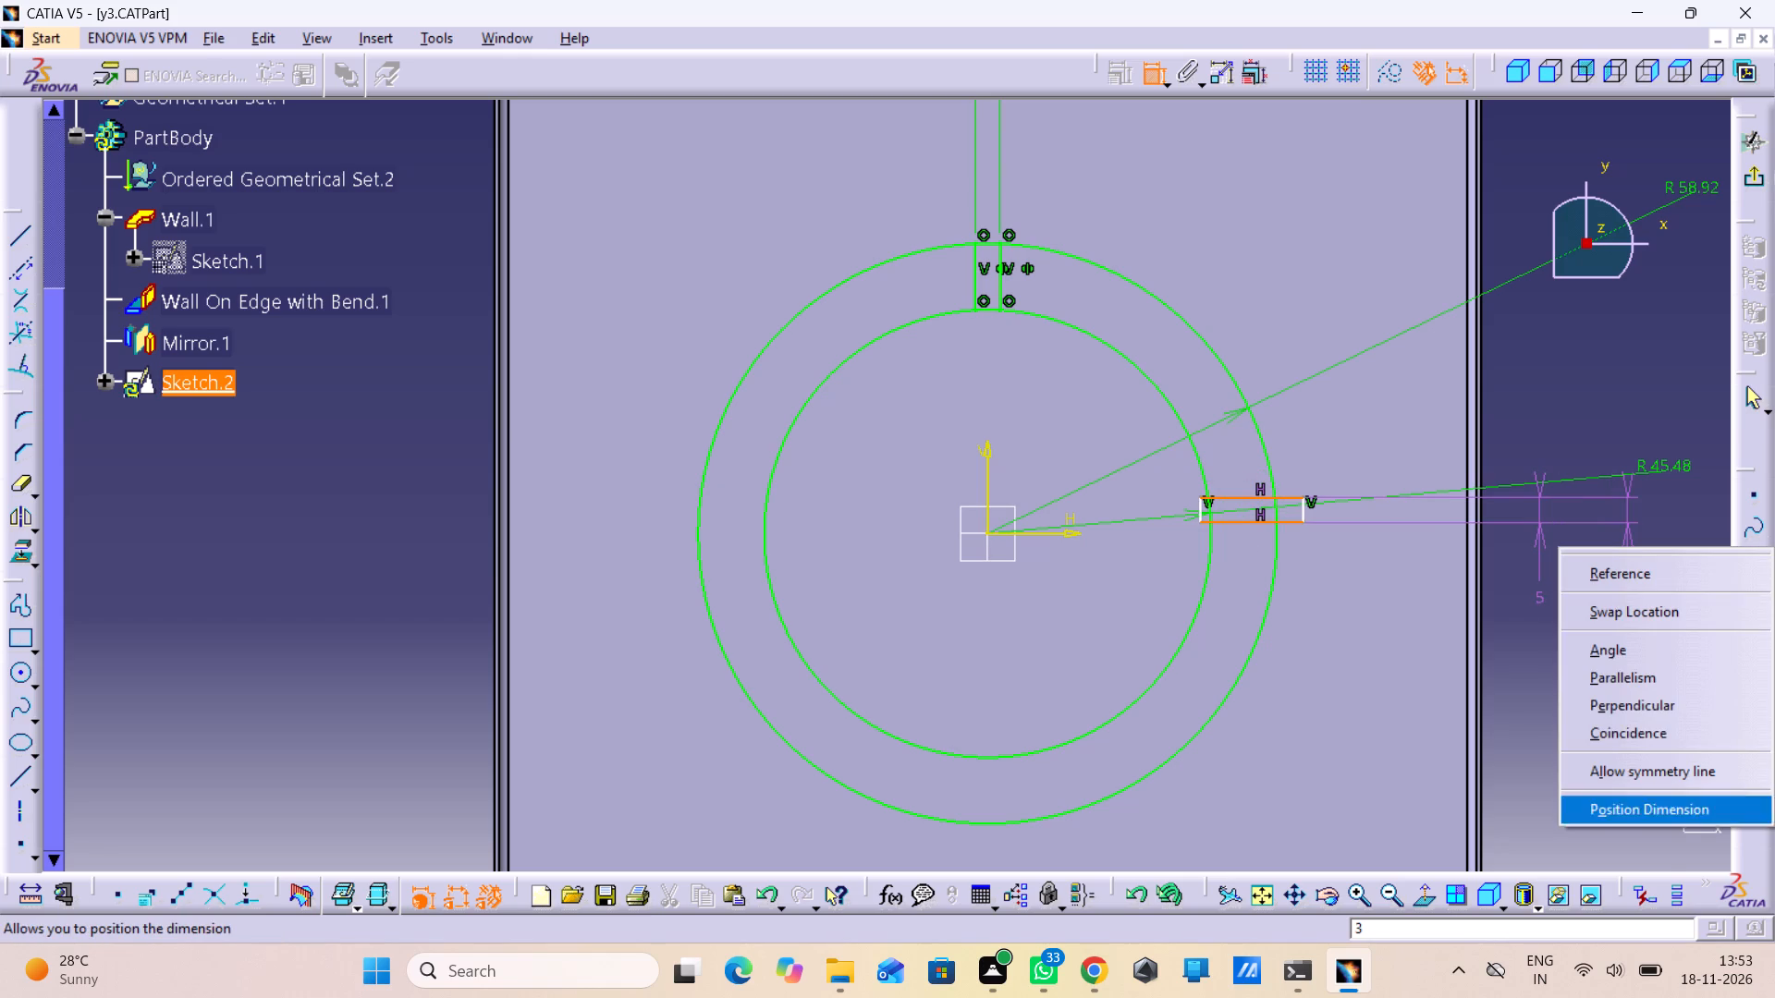
pyautogui.click(1658, 779)
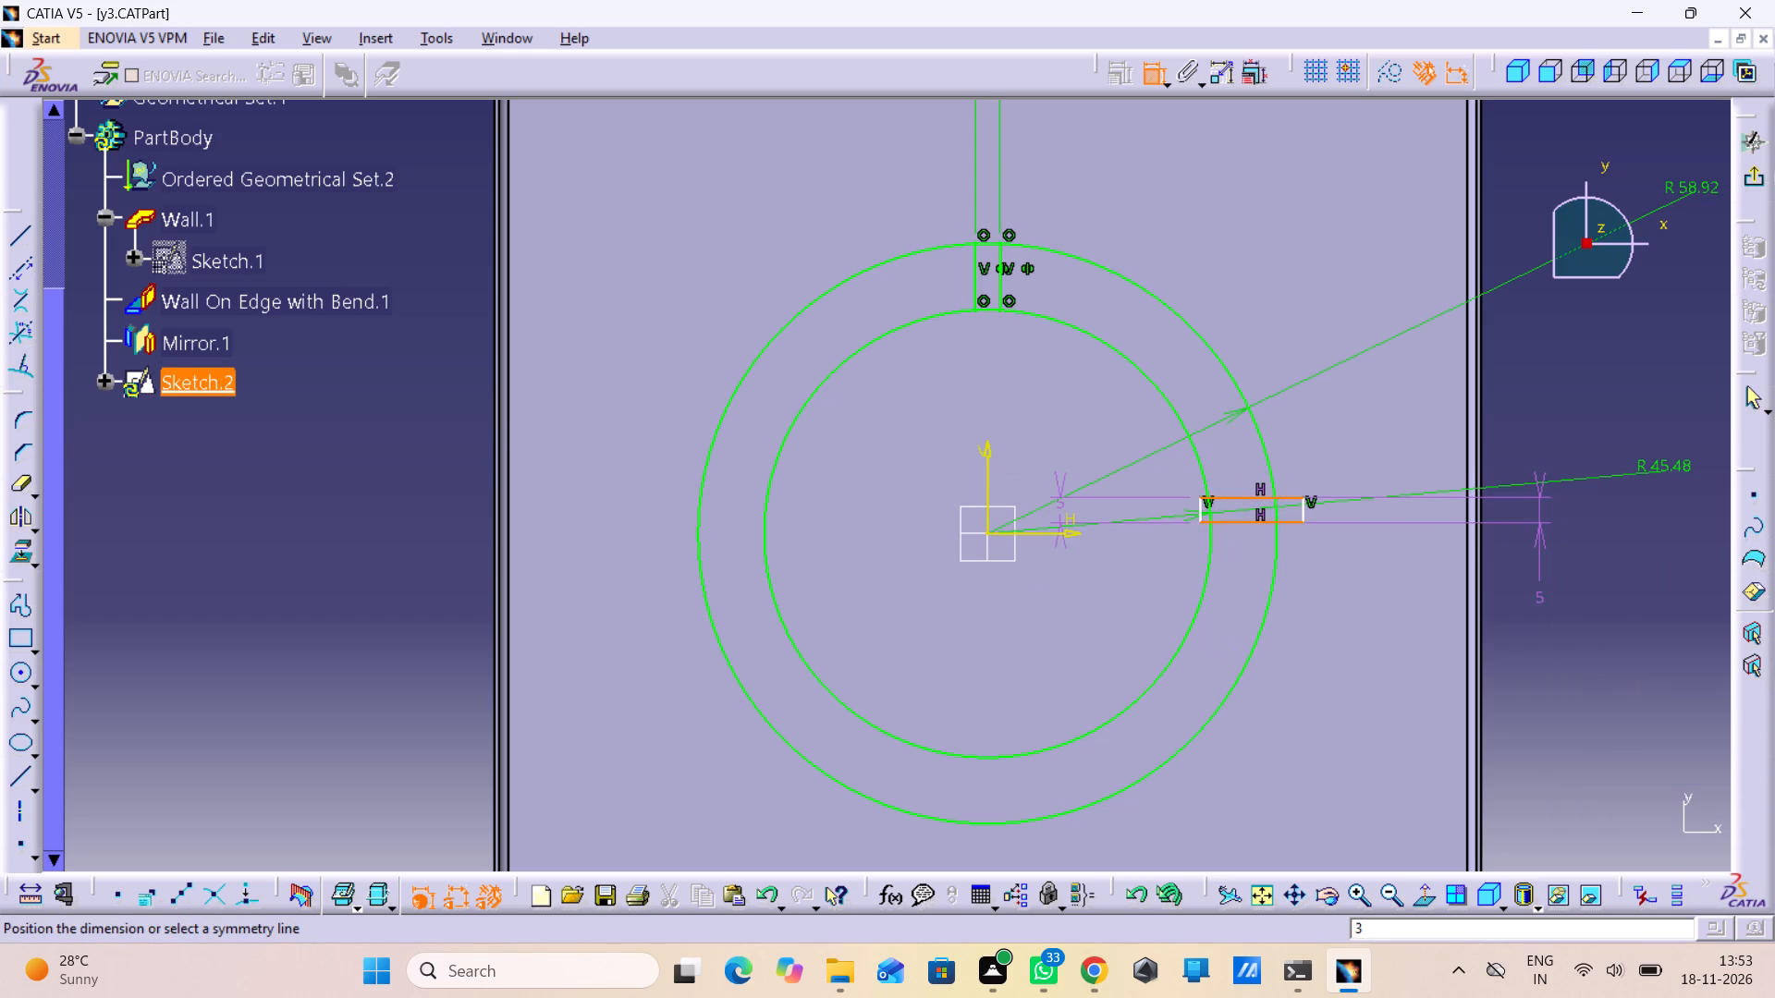
pyautogui.click(1065, 530)
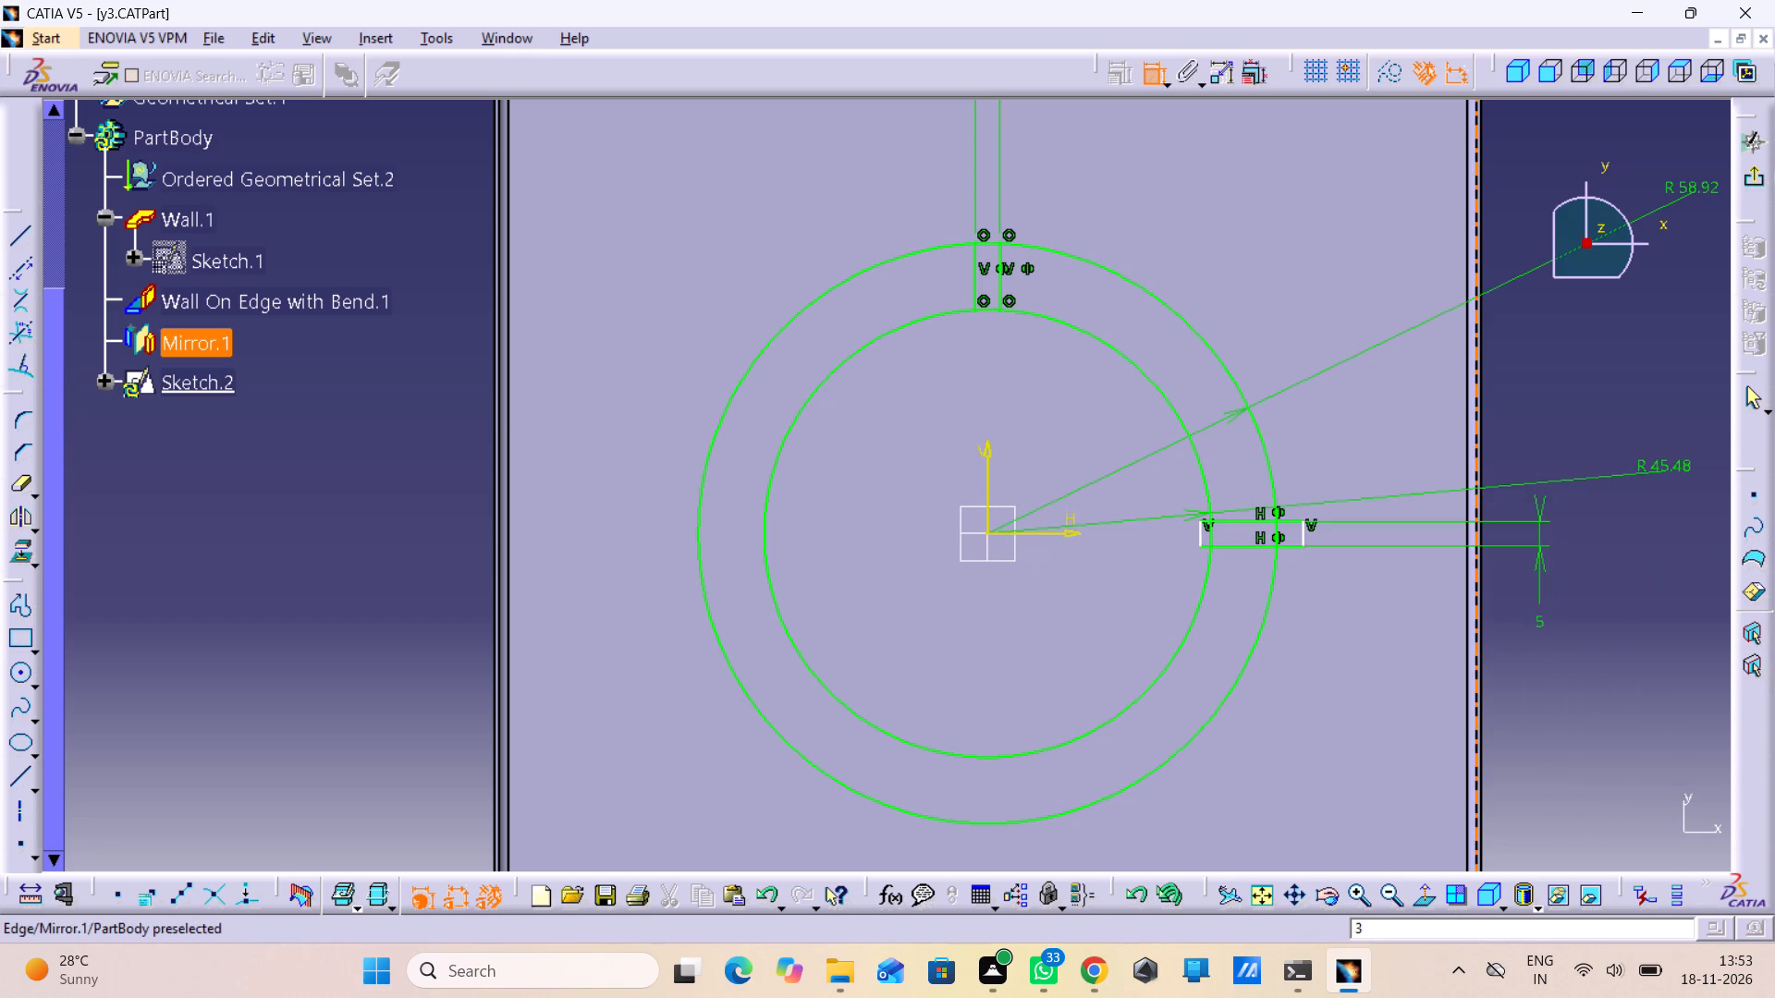
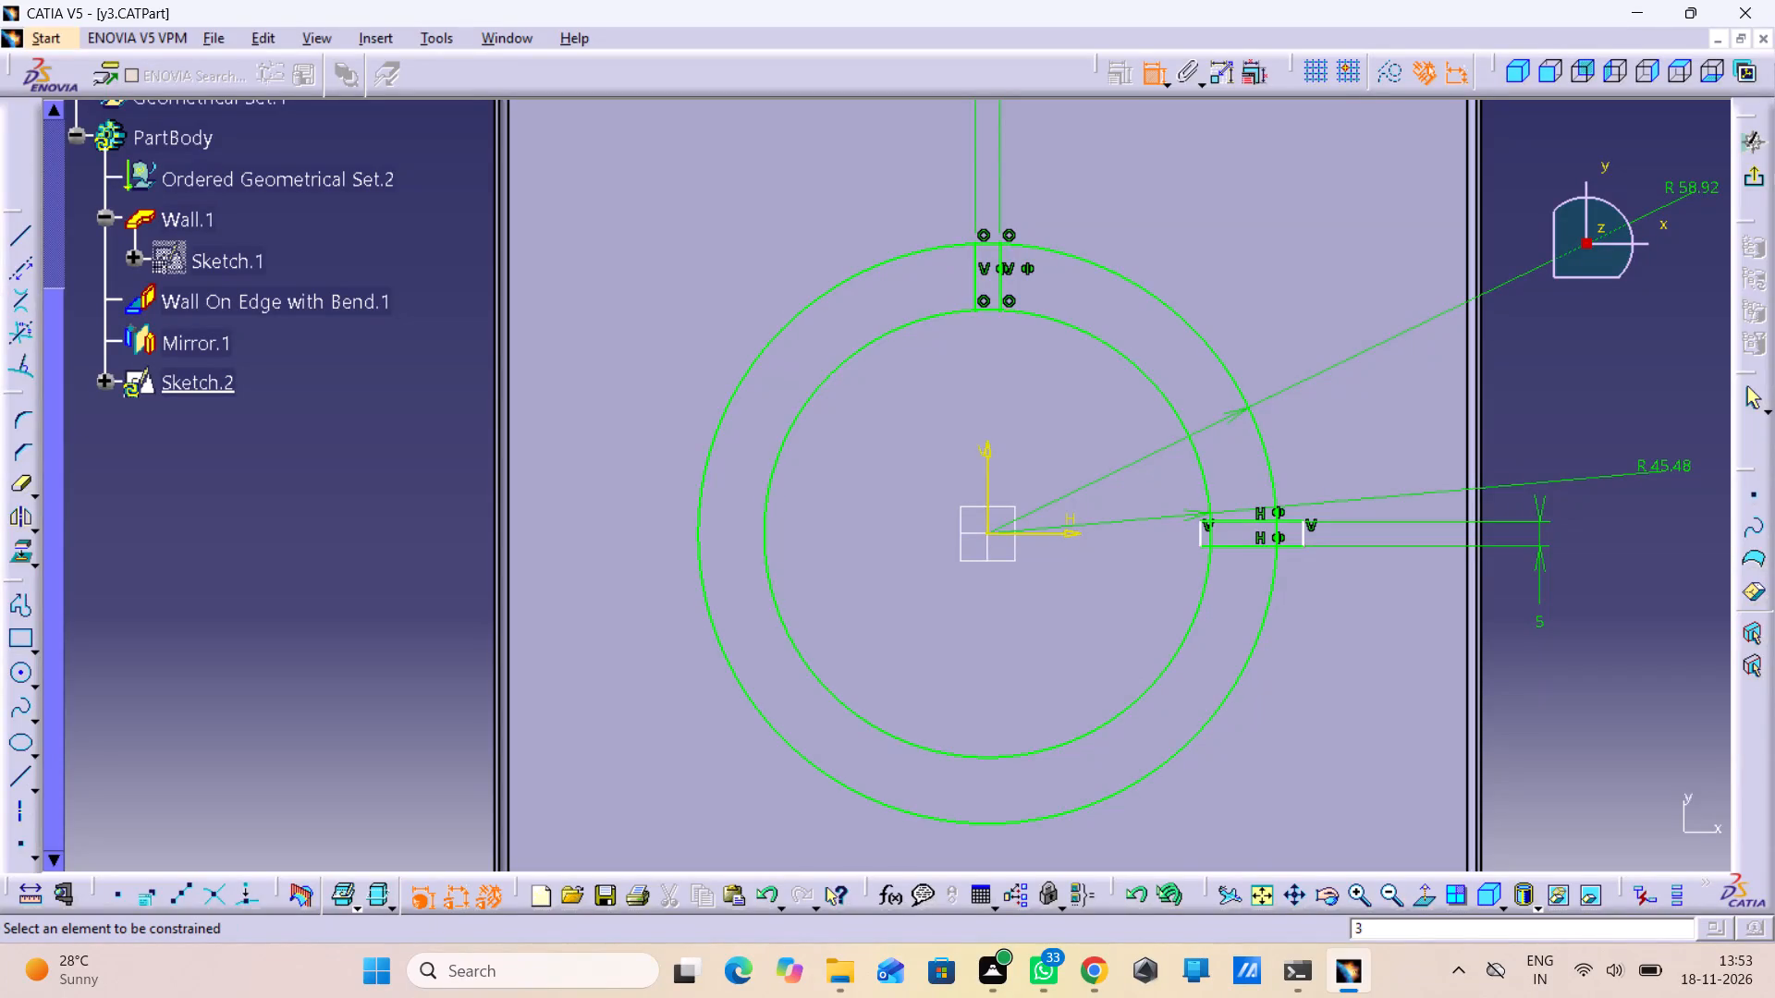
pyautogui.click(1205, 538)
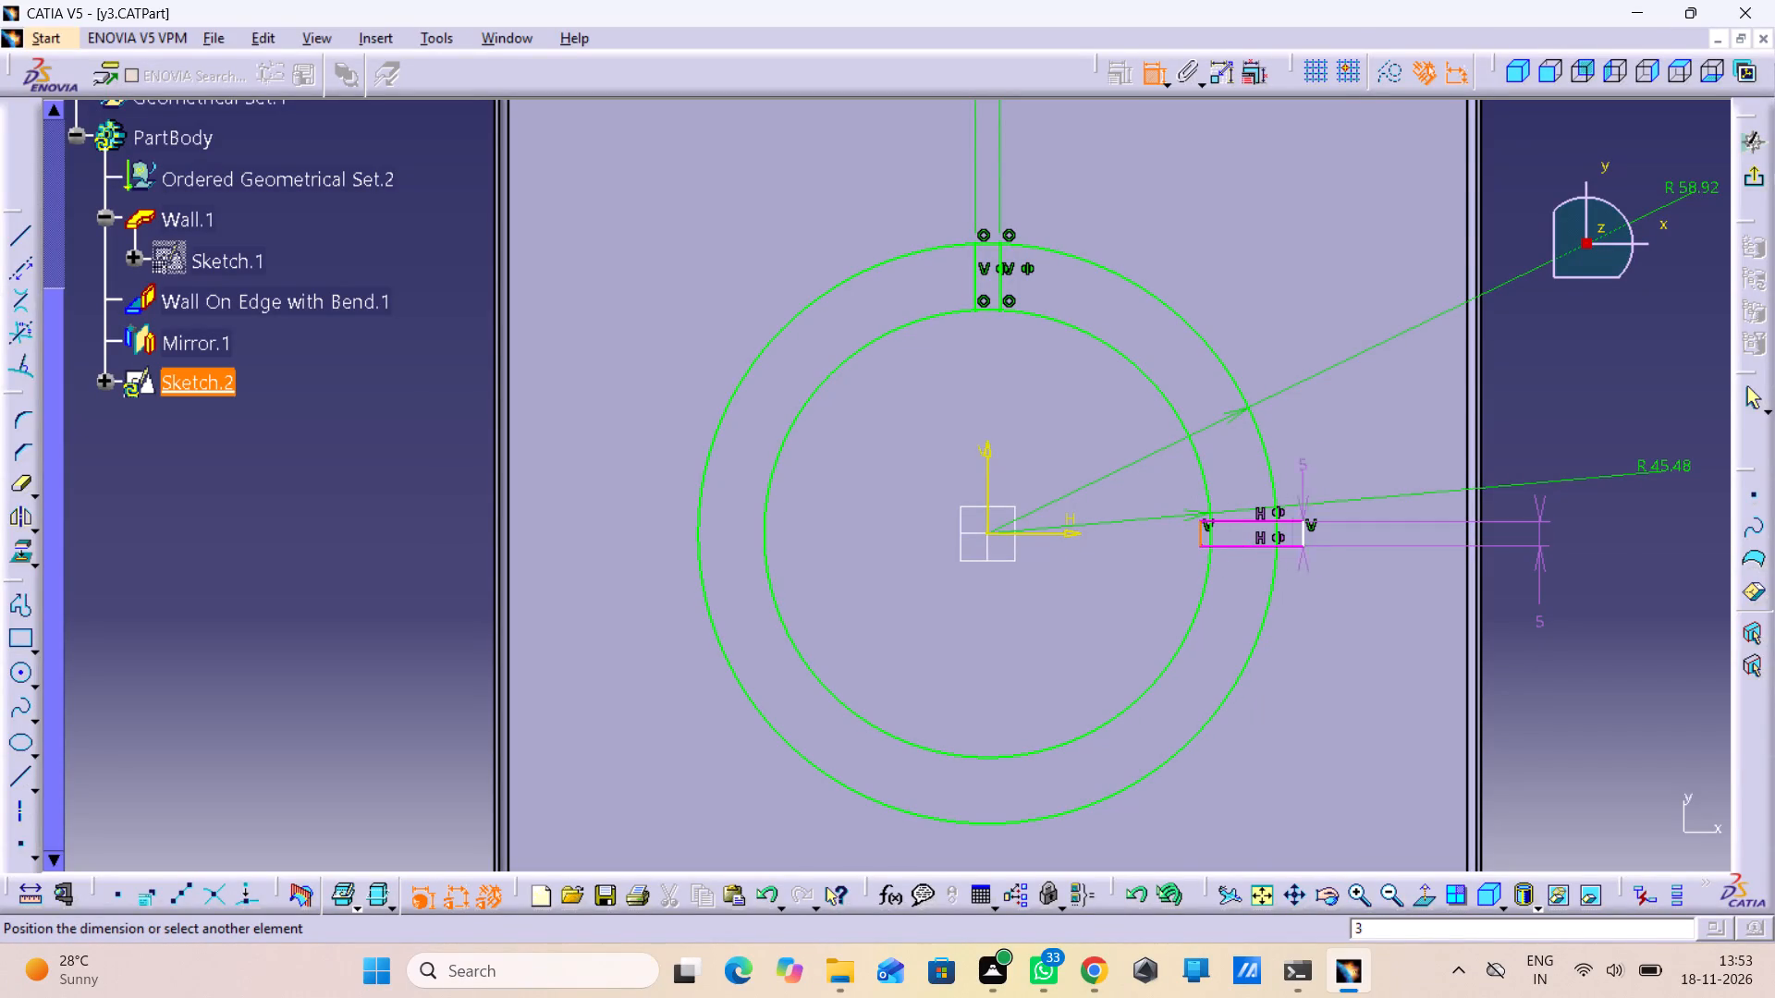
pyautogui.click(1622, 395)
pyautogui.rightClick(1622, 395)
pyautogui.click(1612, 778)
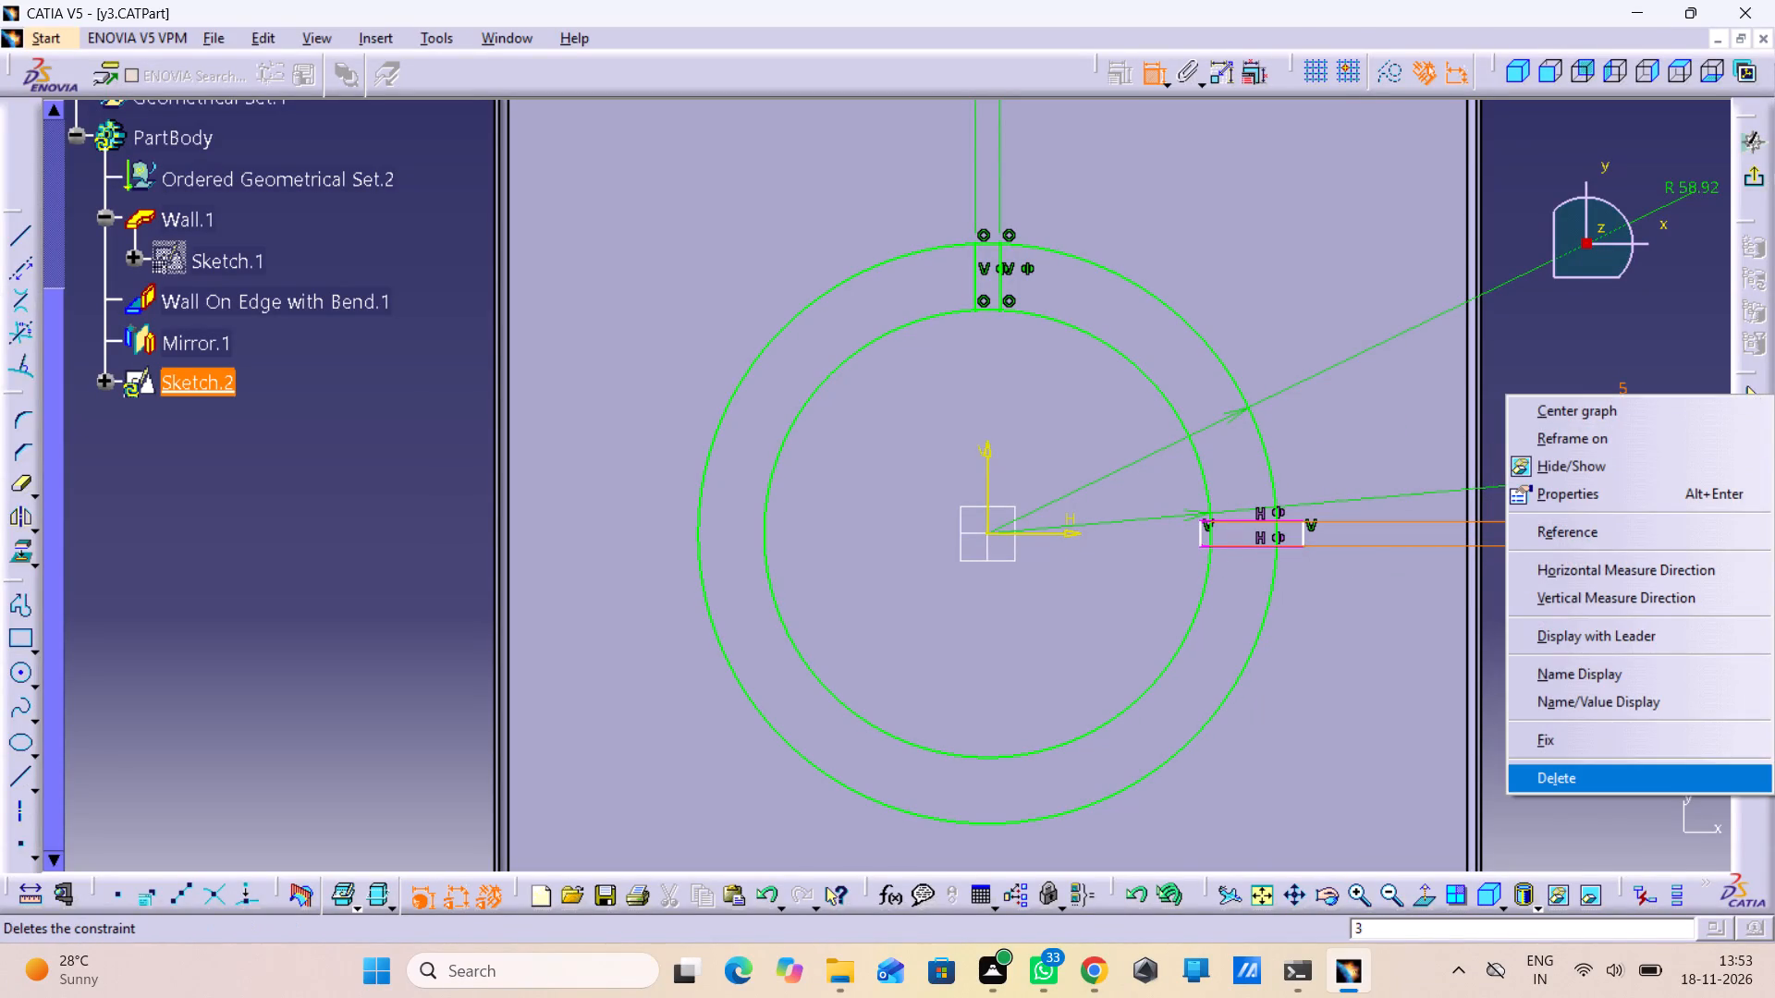
# Quick Trim the +H side rectangle, removing both vertical edges and the line ends beyond the inner and outer circles.
pyautogui.doubleClick(21, 481)
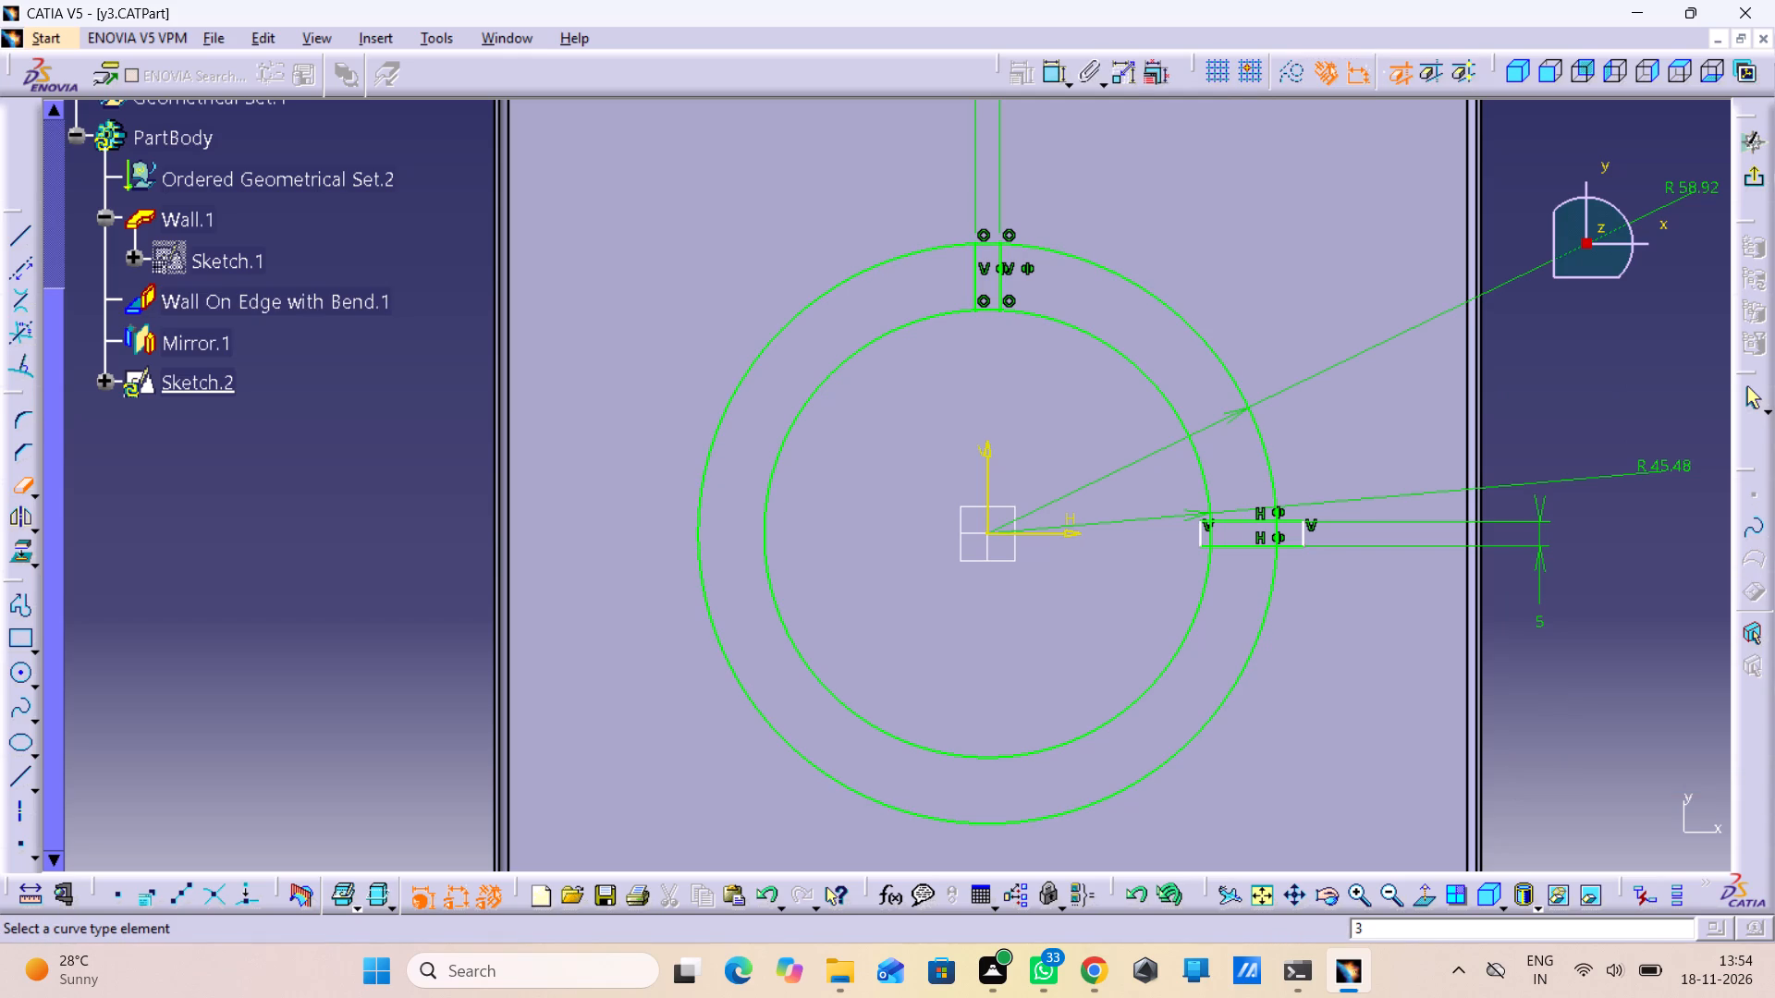
pyautogui.moveTo(1189, 529); pyautogui.dragTo(1162, 411, button='middle')
pyautogui.rightClick(1189, 529)
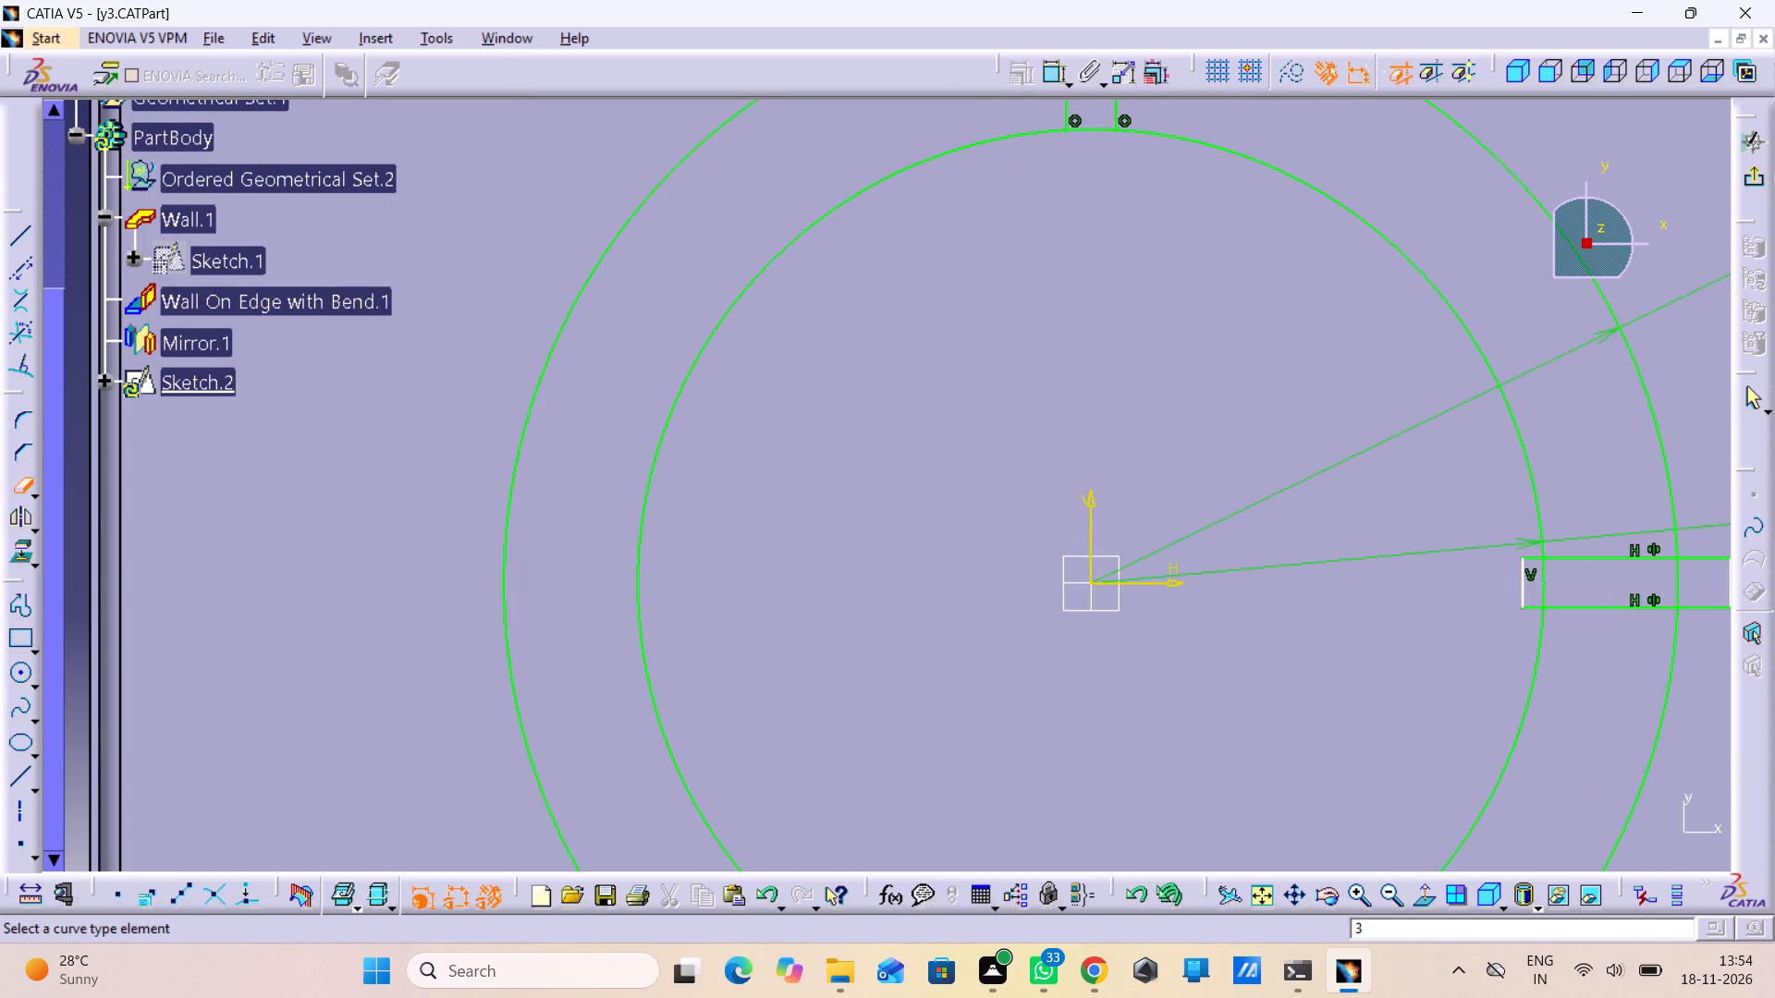
pyautogui.moveTo(1075, 409); pyautogui.dragTo(603, 339, button='middle')
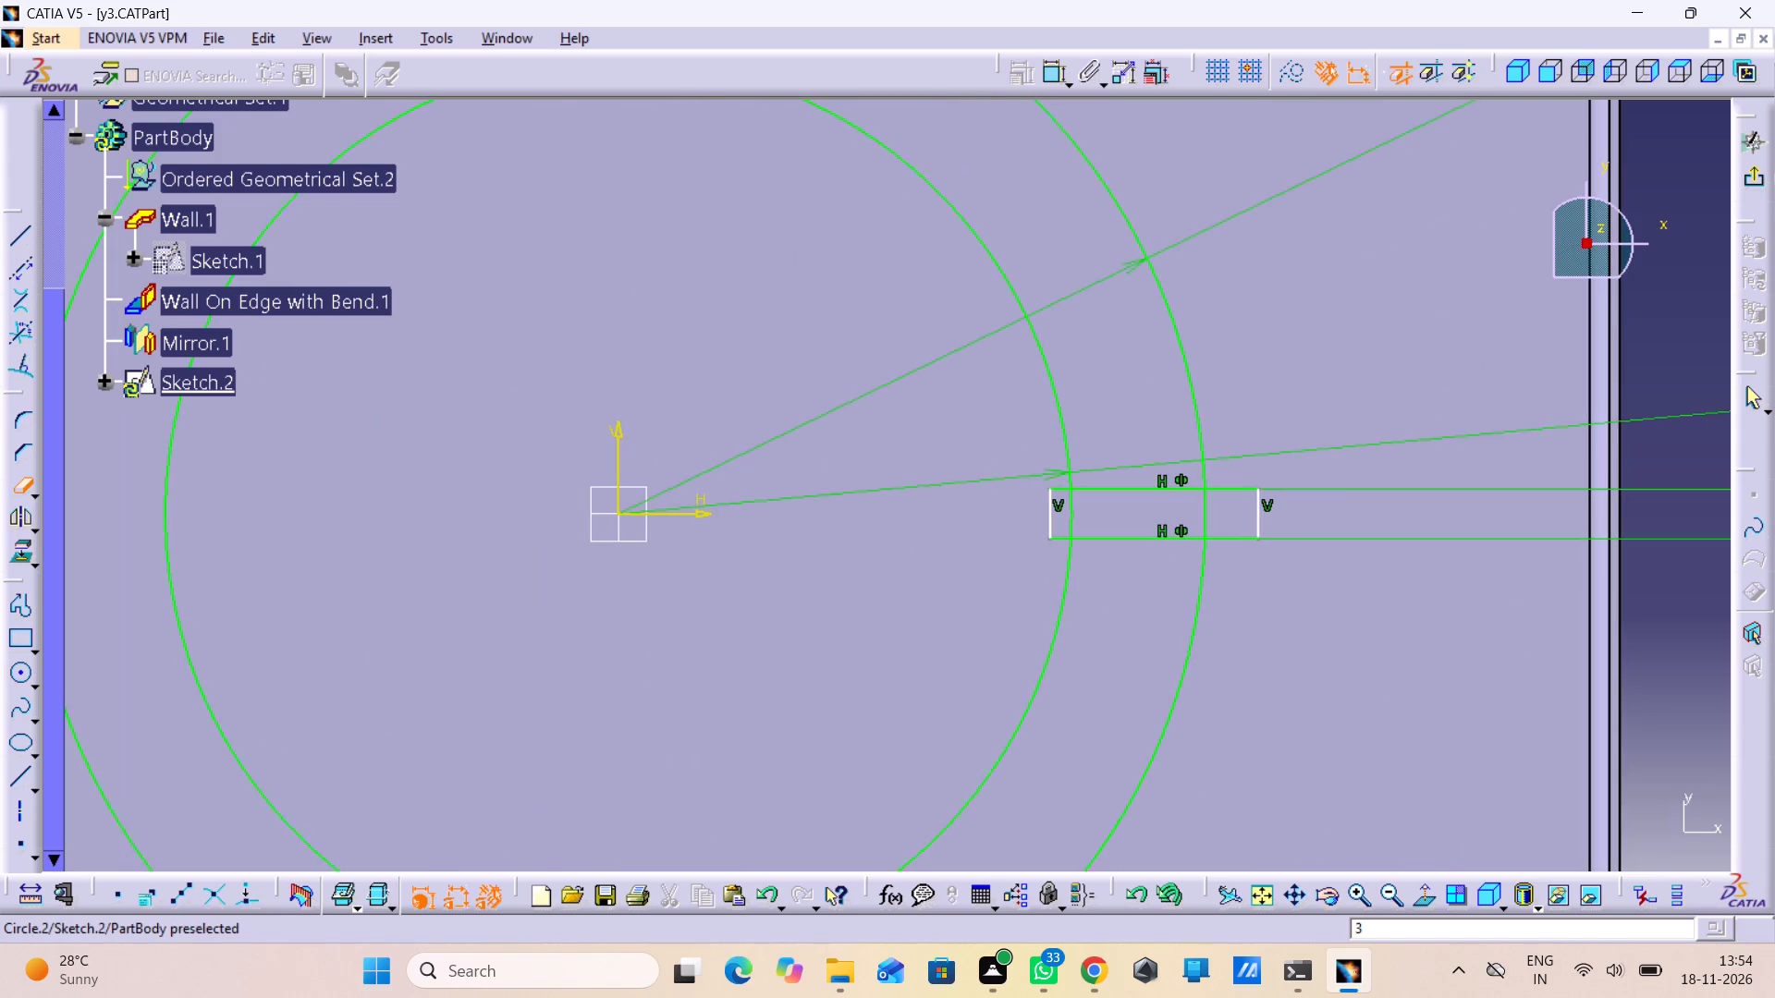
pyautogui.click(1059, 491)
pyautogui.click(1057, 542)
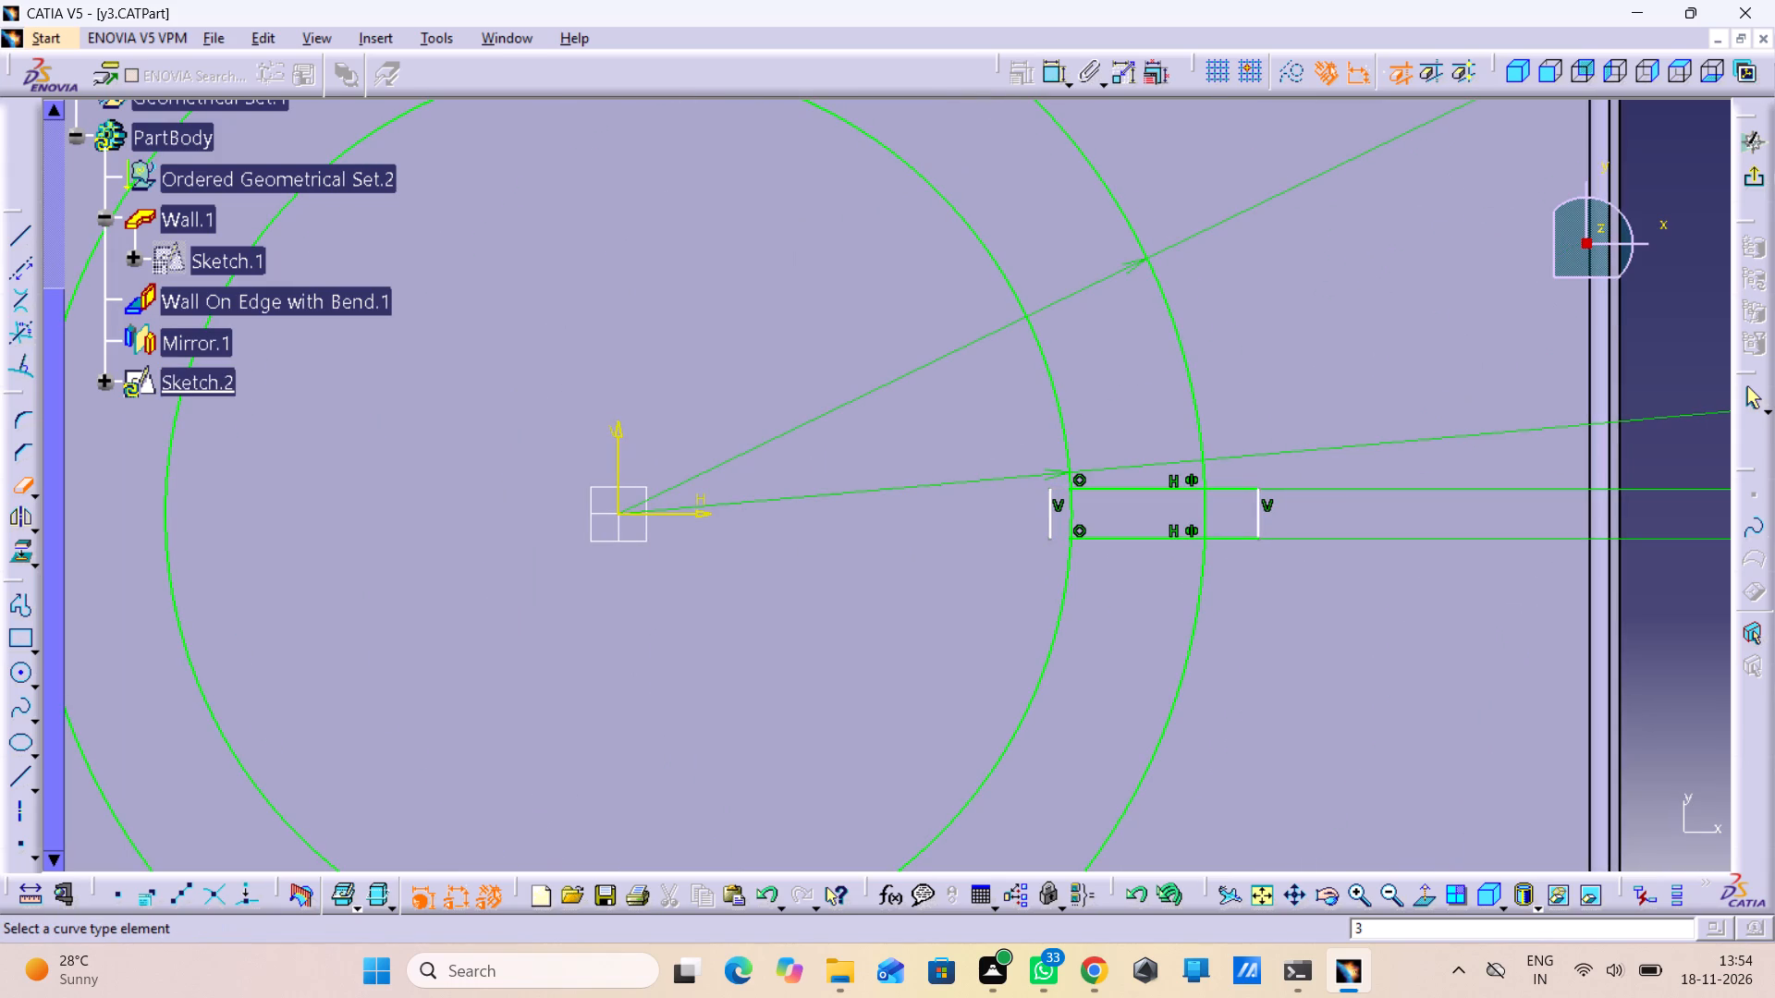
pyautogui.click(1049, 521)
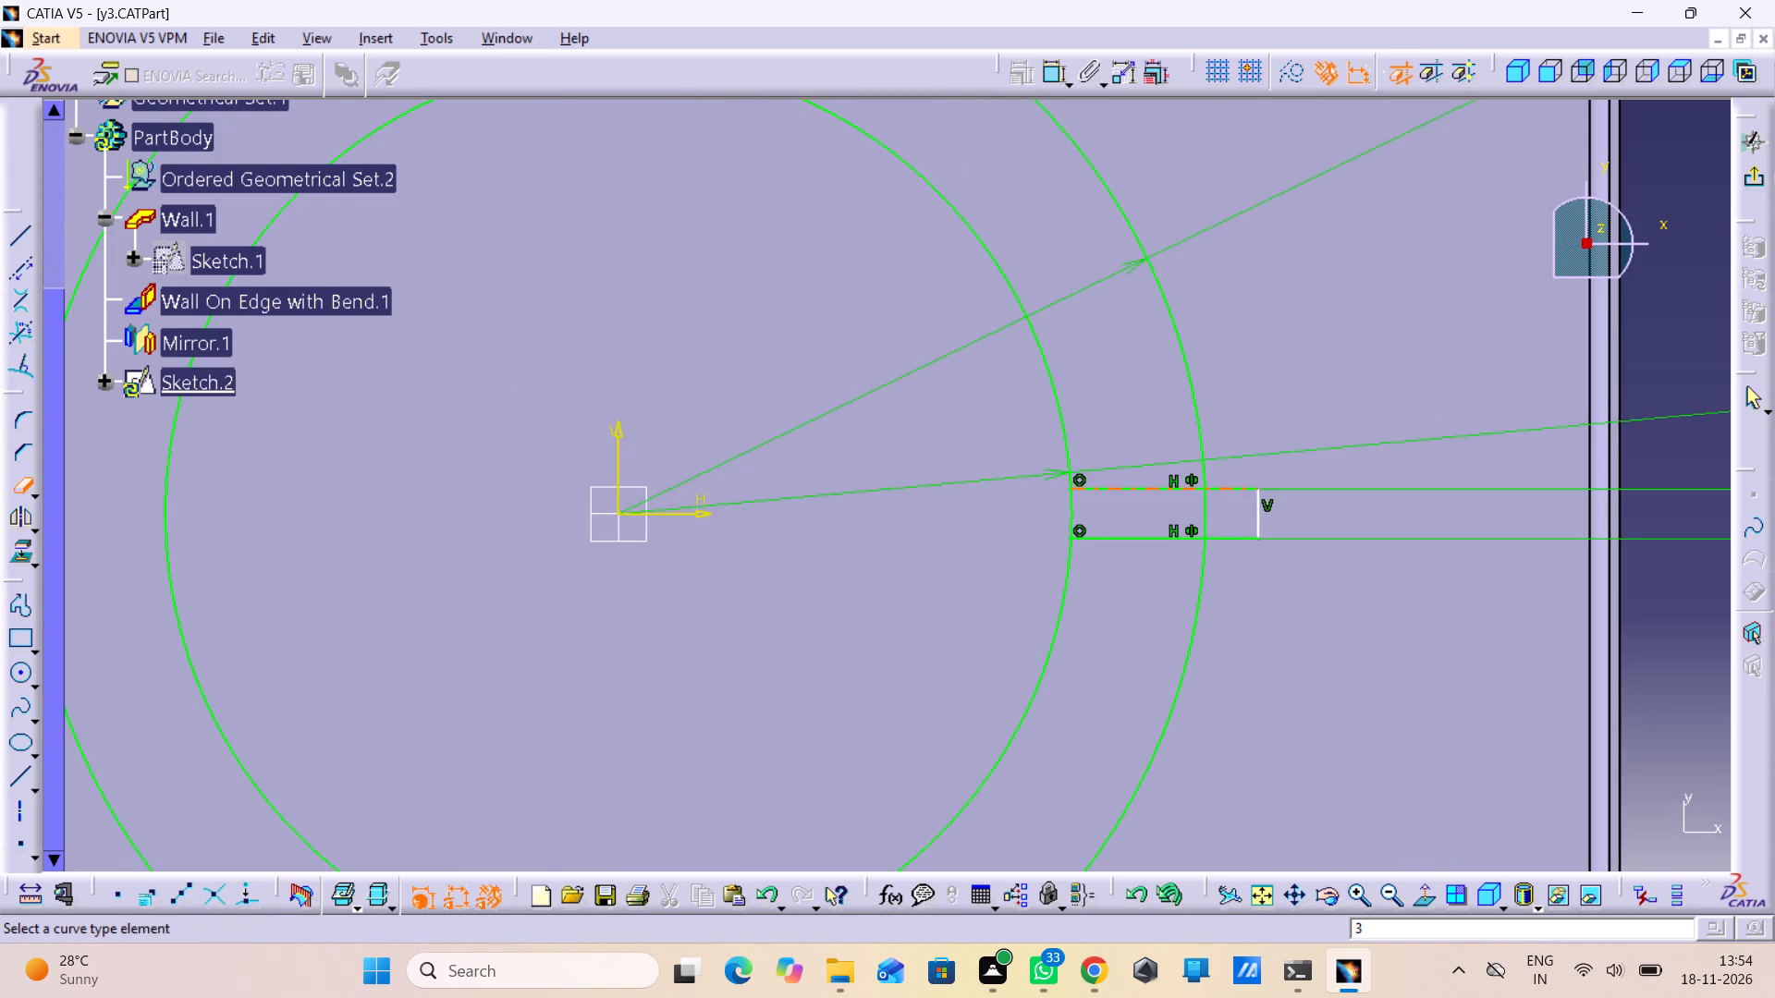
pyautogui.click(1222, 489)
pyautogui.click(1235, 537)
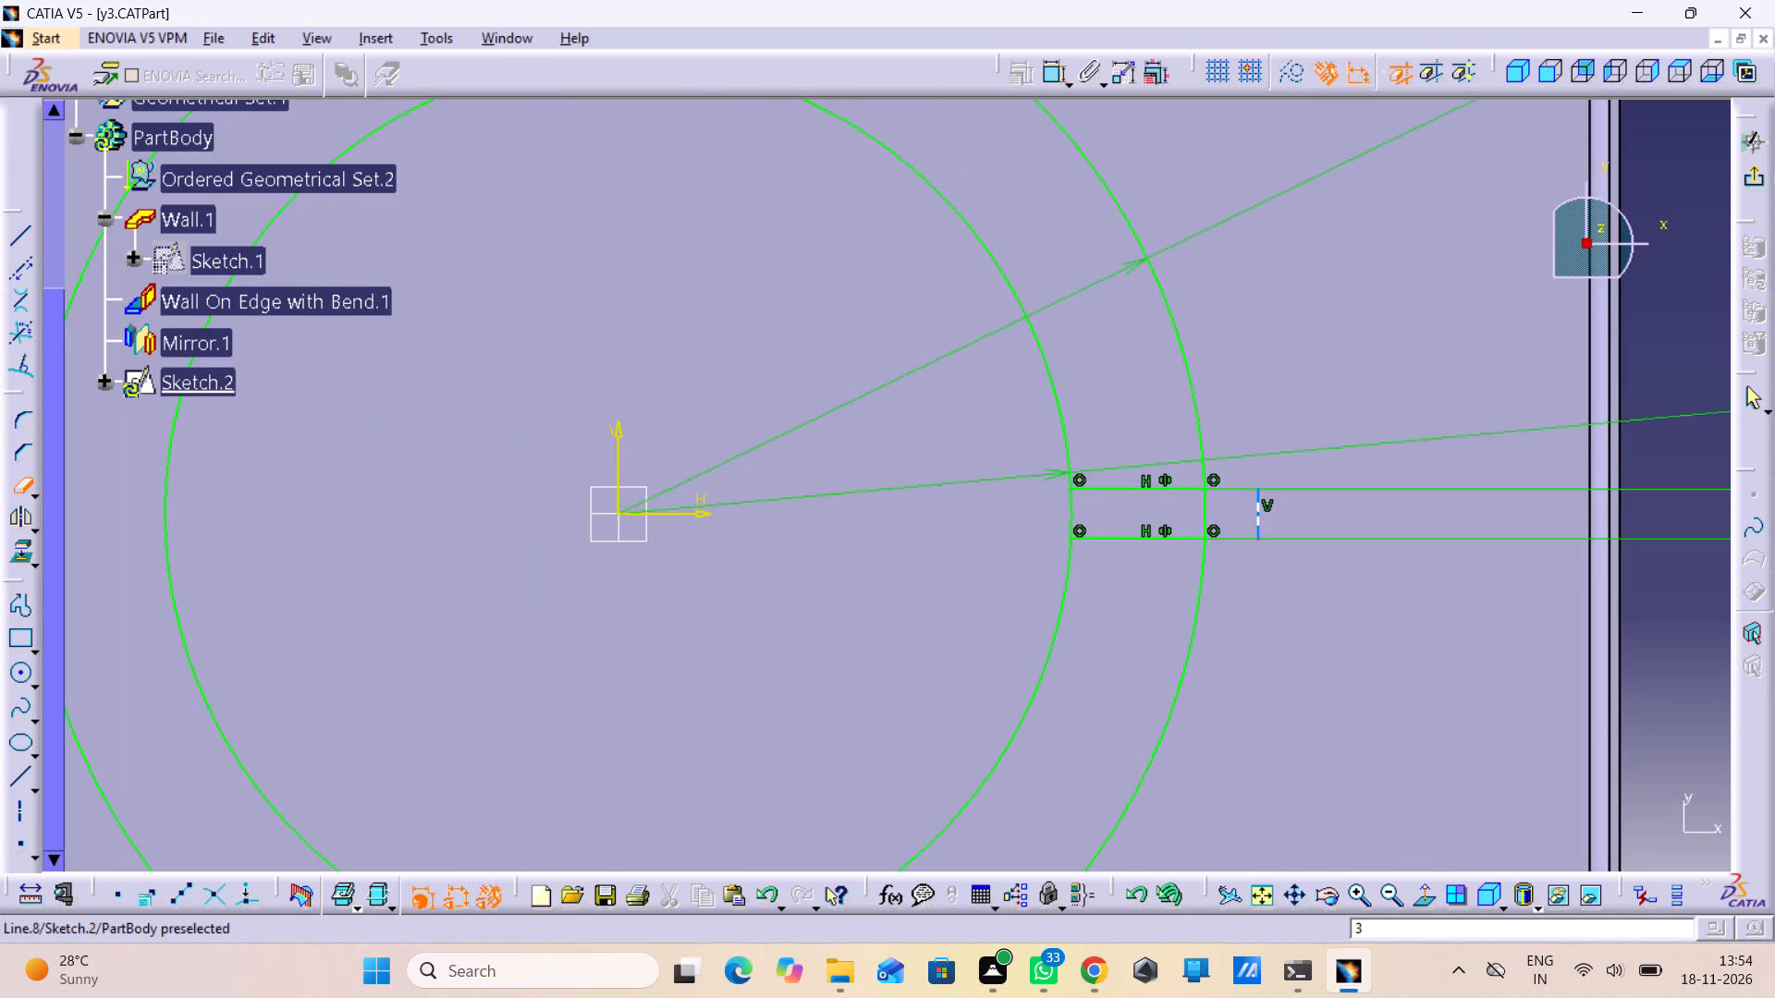
pyautogui.click(1259, 513)
pyautogui.moveTo(1335, 473); pyautogui.dragTo(1351, 615, button='middle')
pyautogui.rightClick(1335, 473)
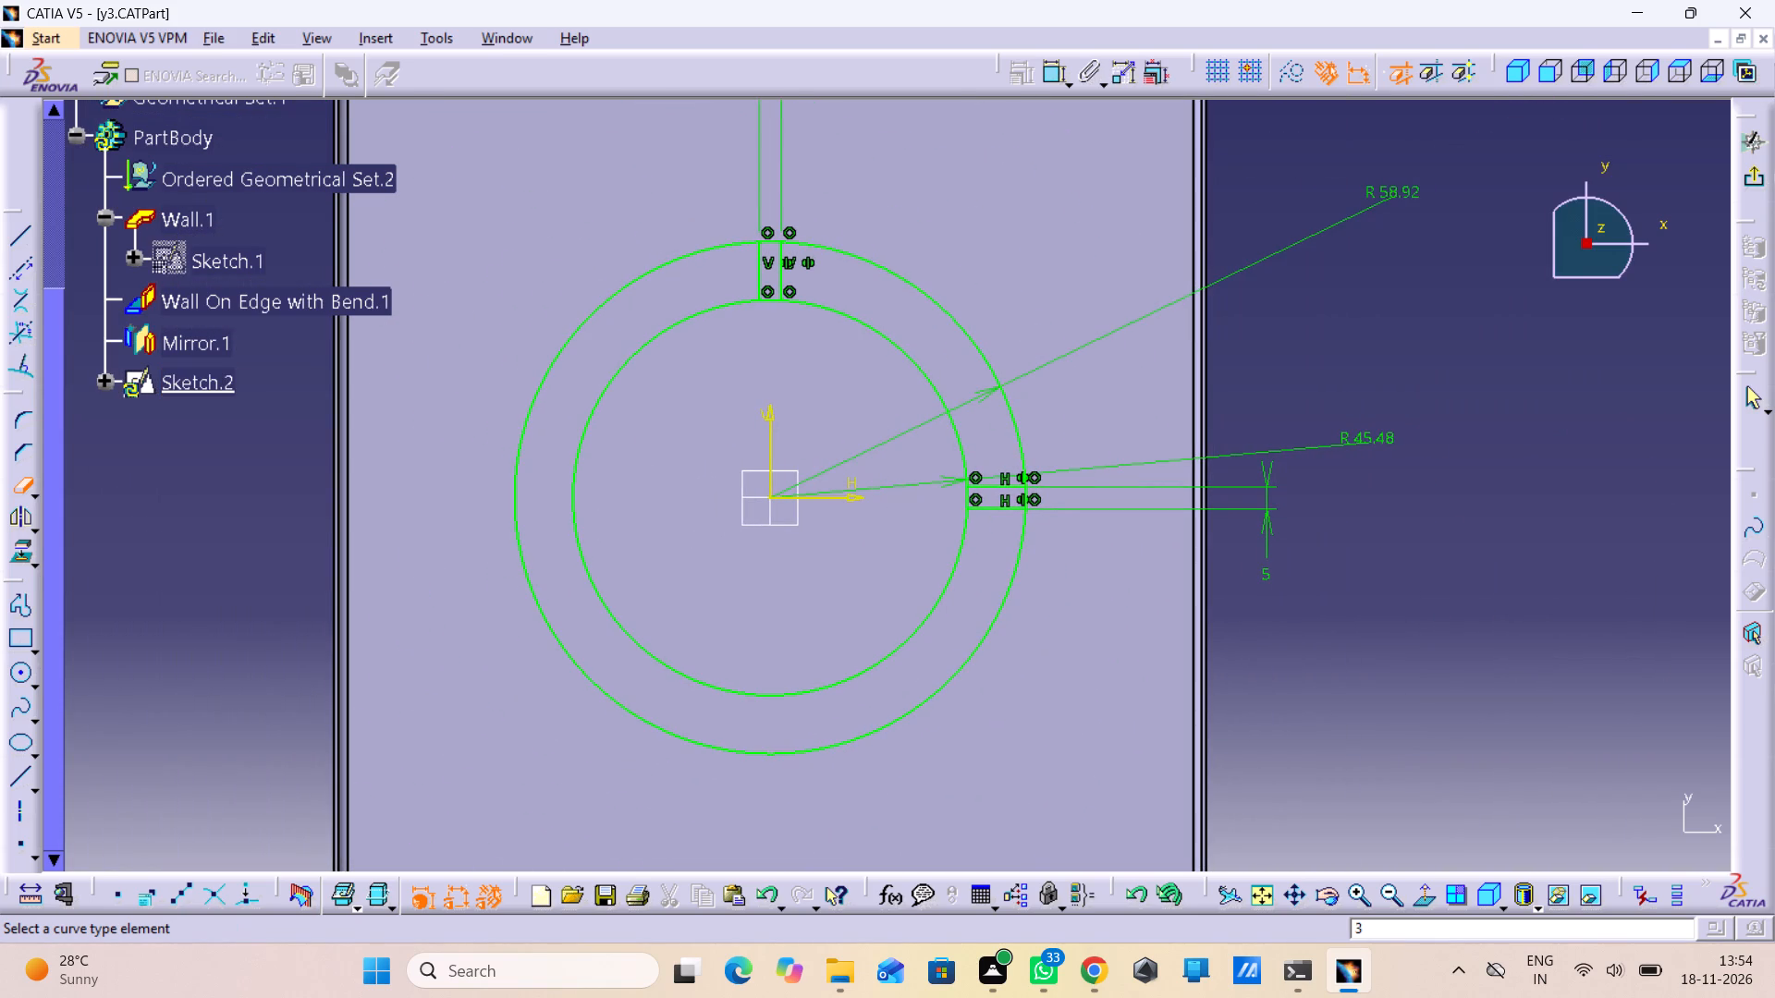
pyautogui.click(13, 484)
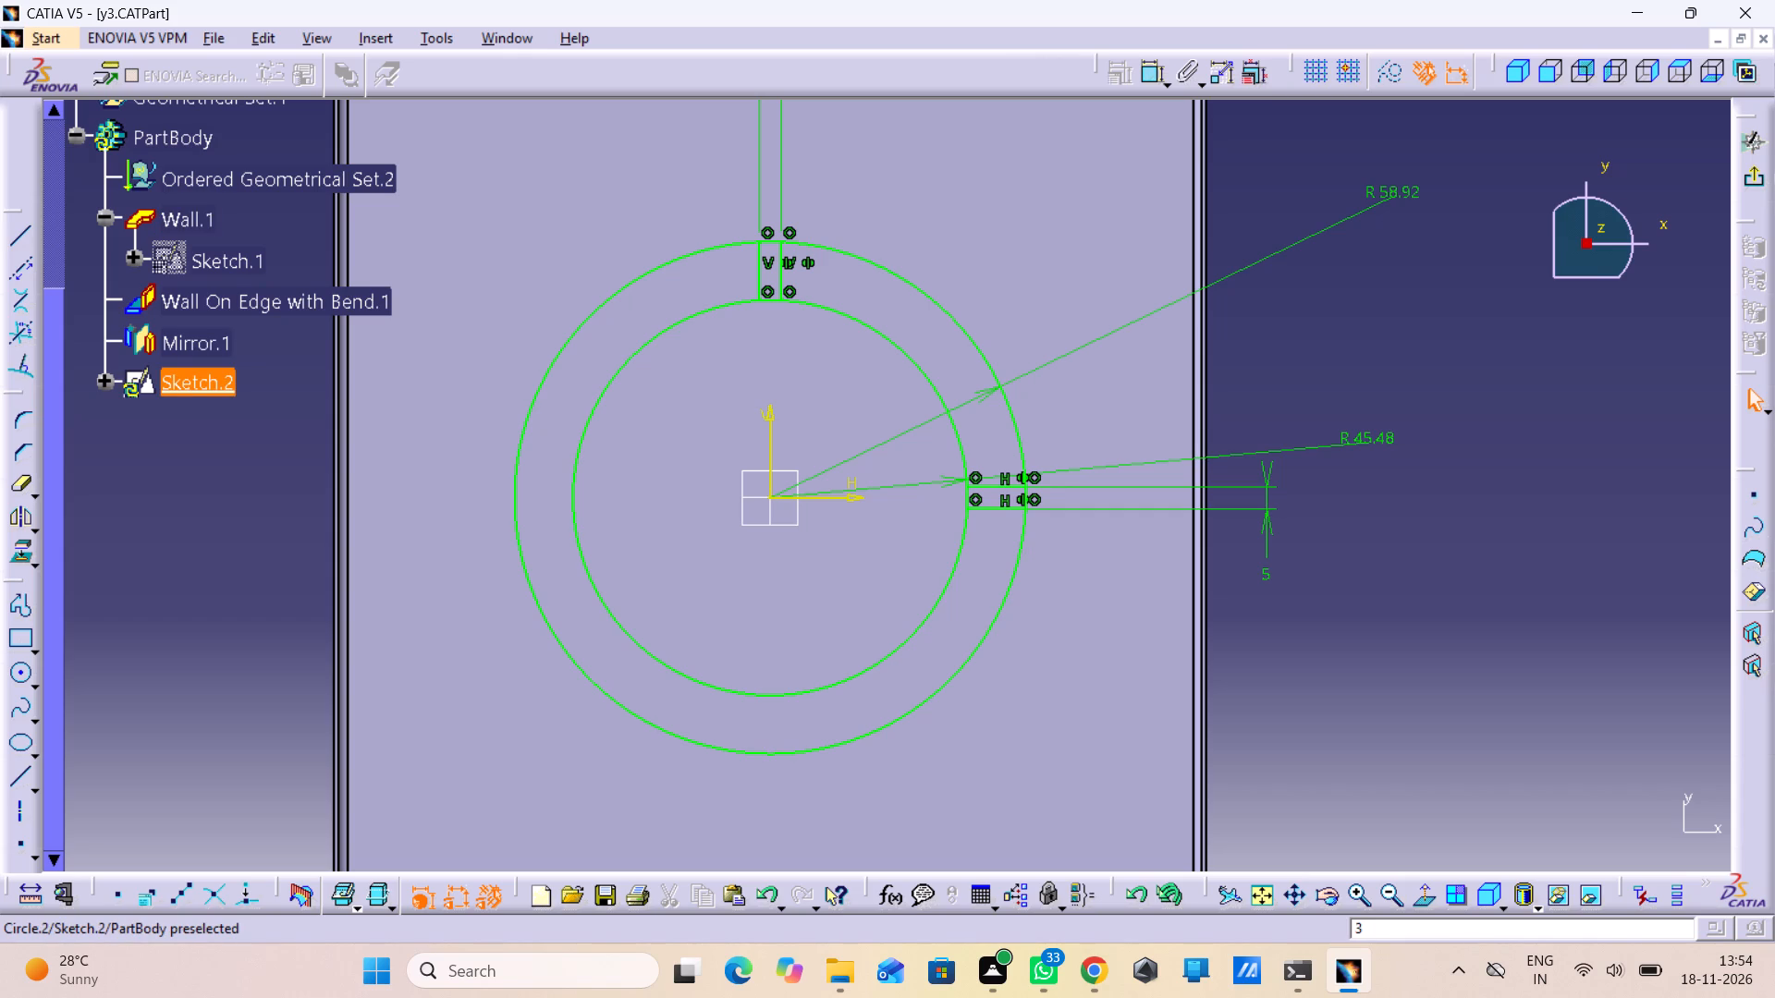
# Mirror the two vertical lines of the upper strip about the horizontal sketch axis.
pyautogui.keyDown('ctrl'); pyautogui.click(772, 259); pyautogui.keyUp('ctrl')
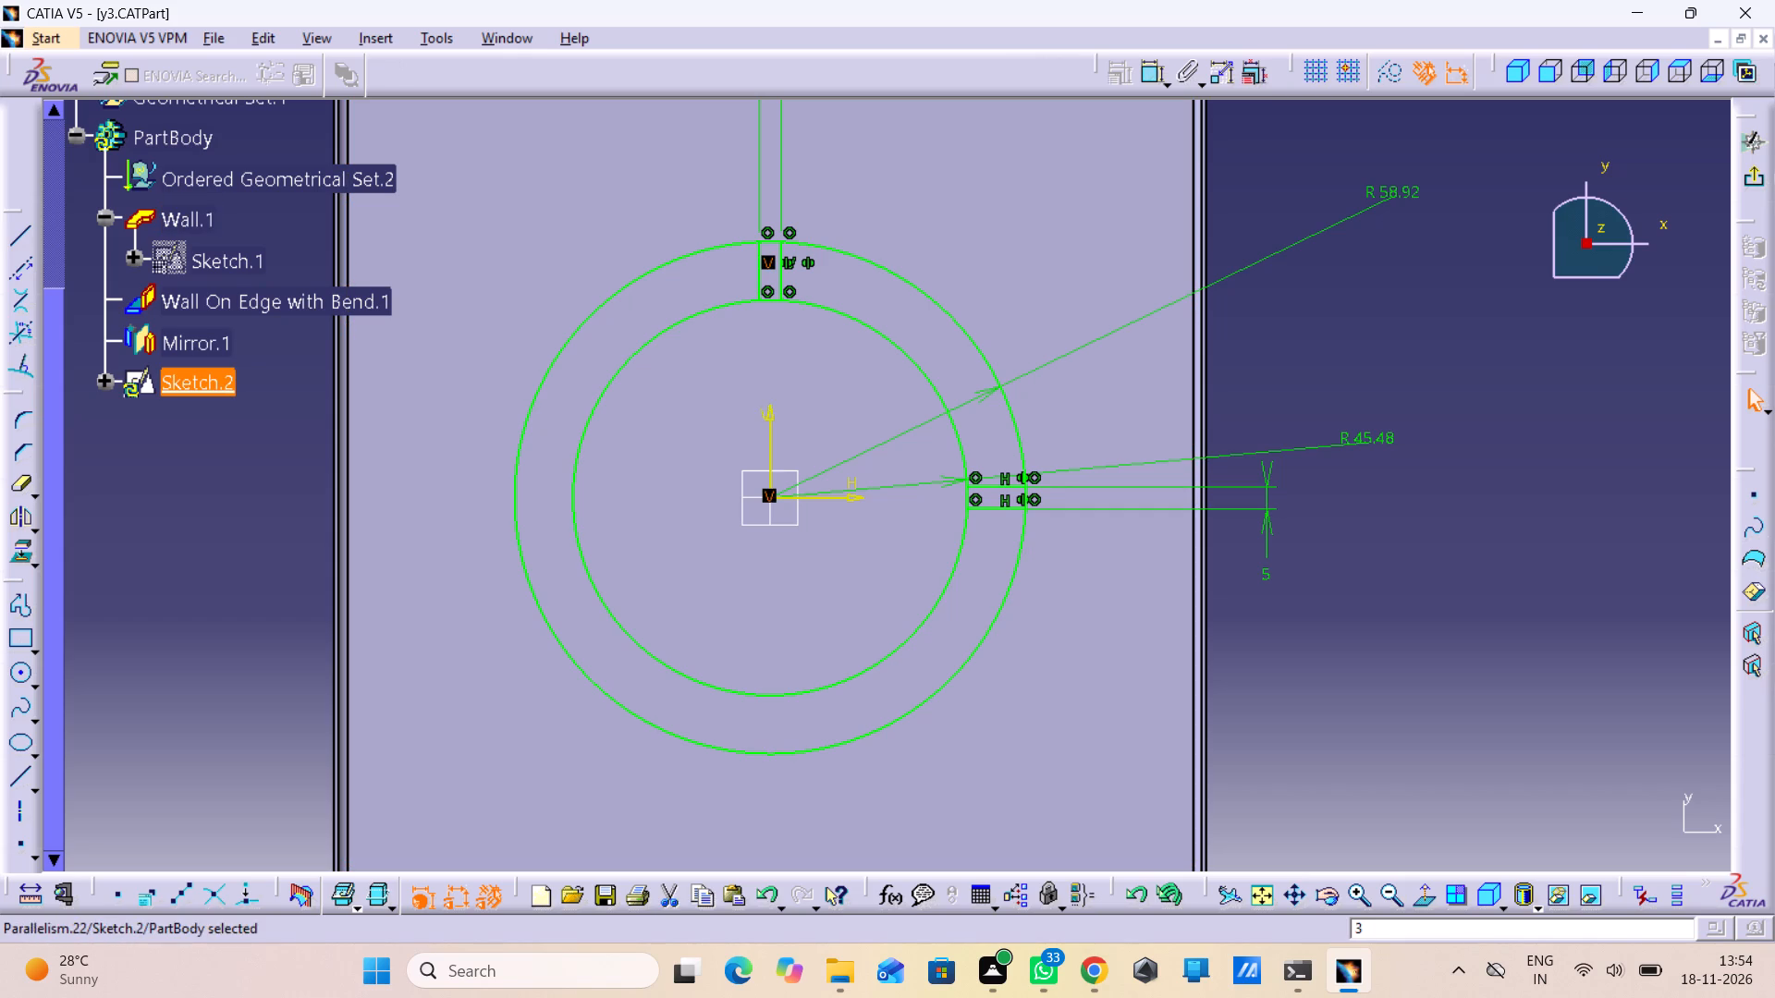
pyautogui.keyDown('ctrl'); pyautogui.click(785, 279); pyautogui.keyUp('ctrl')
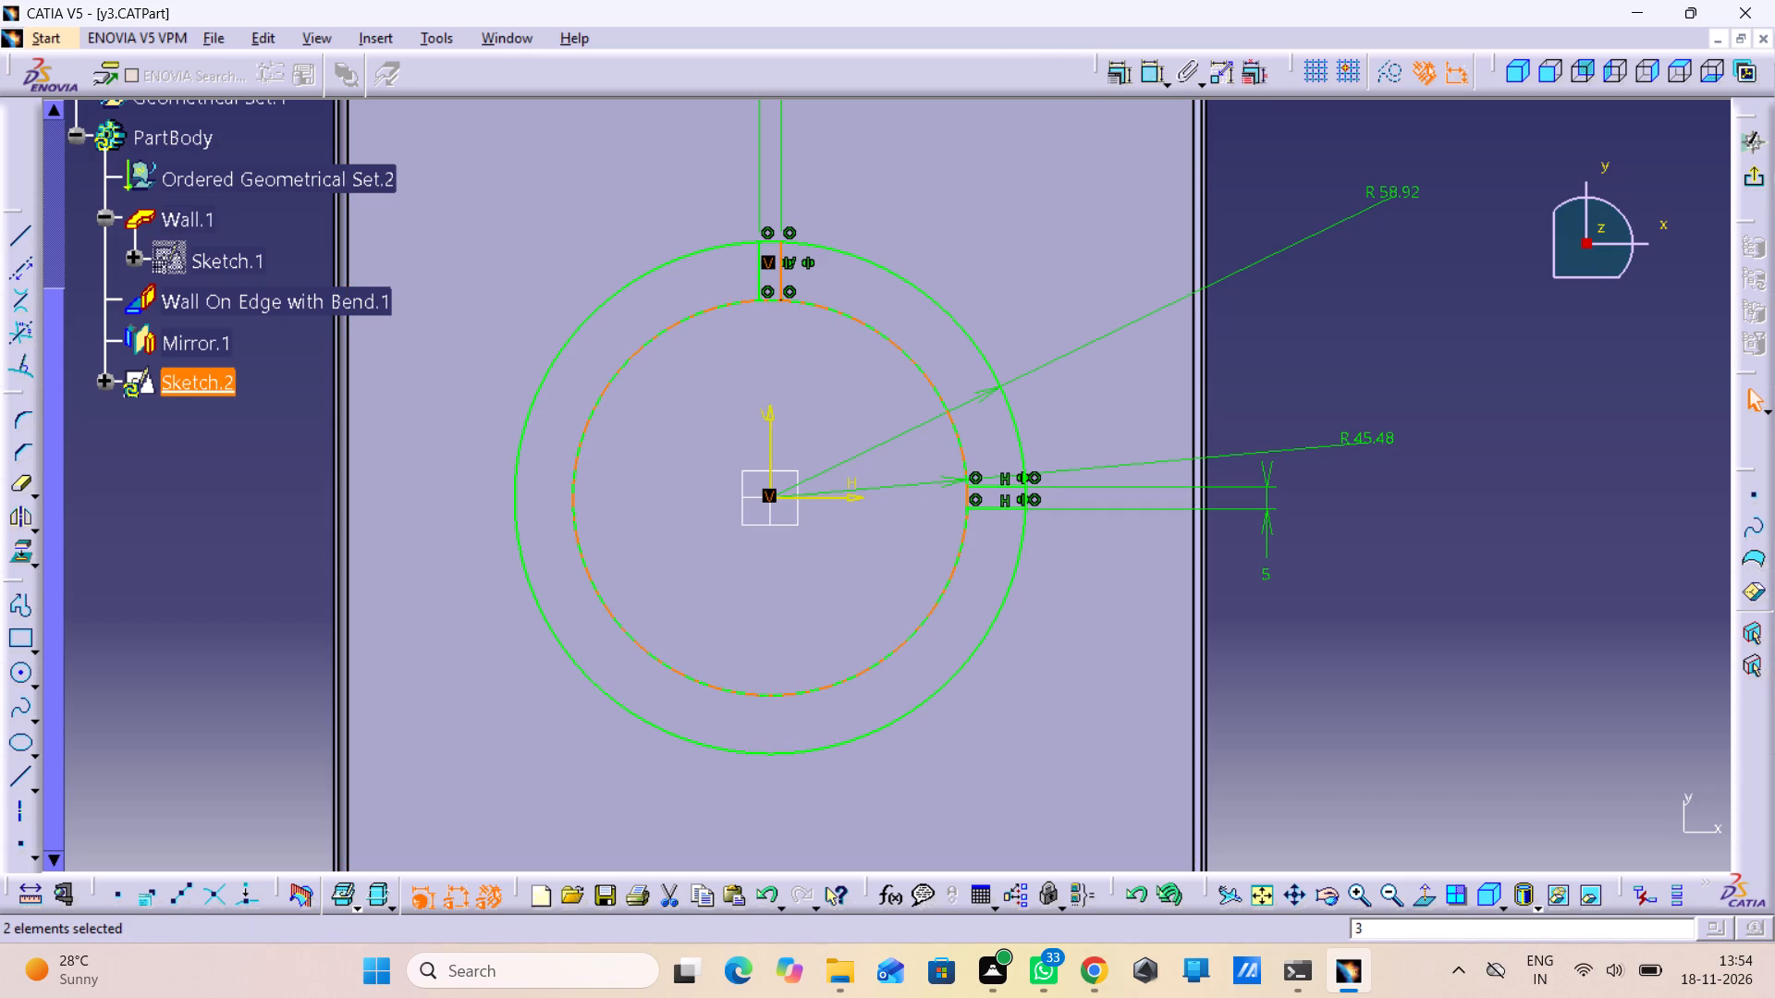
pyautogui.keyDown('ctrl'); pyautogui.click(757, 265); pyautogui.keyUp('ctrl')
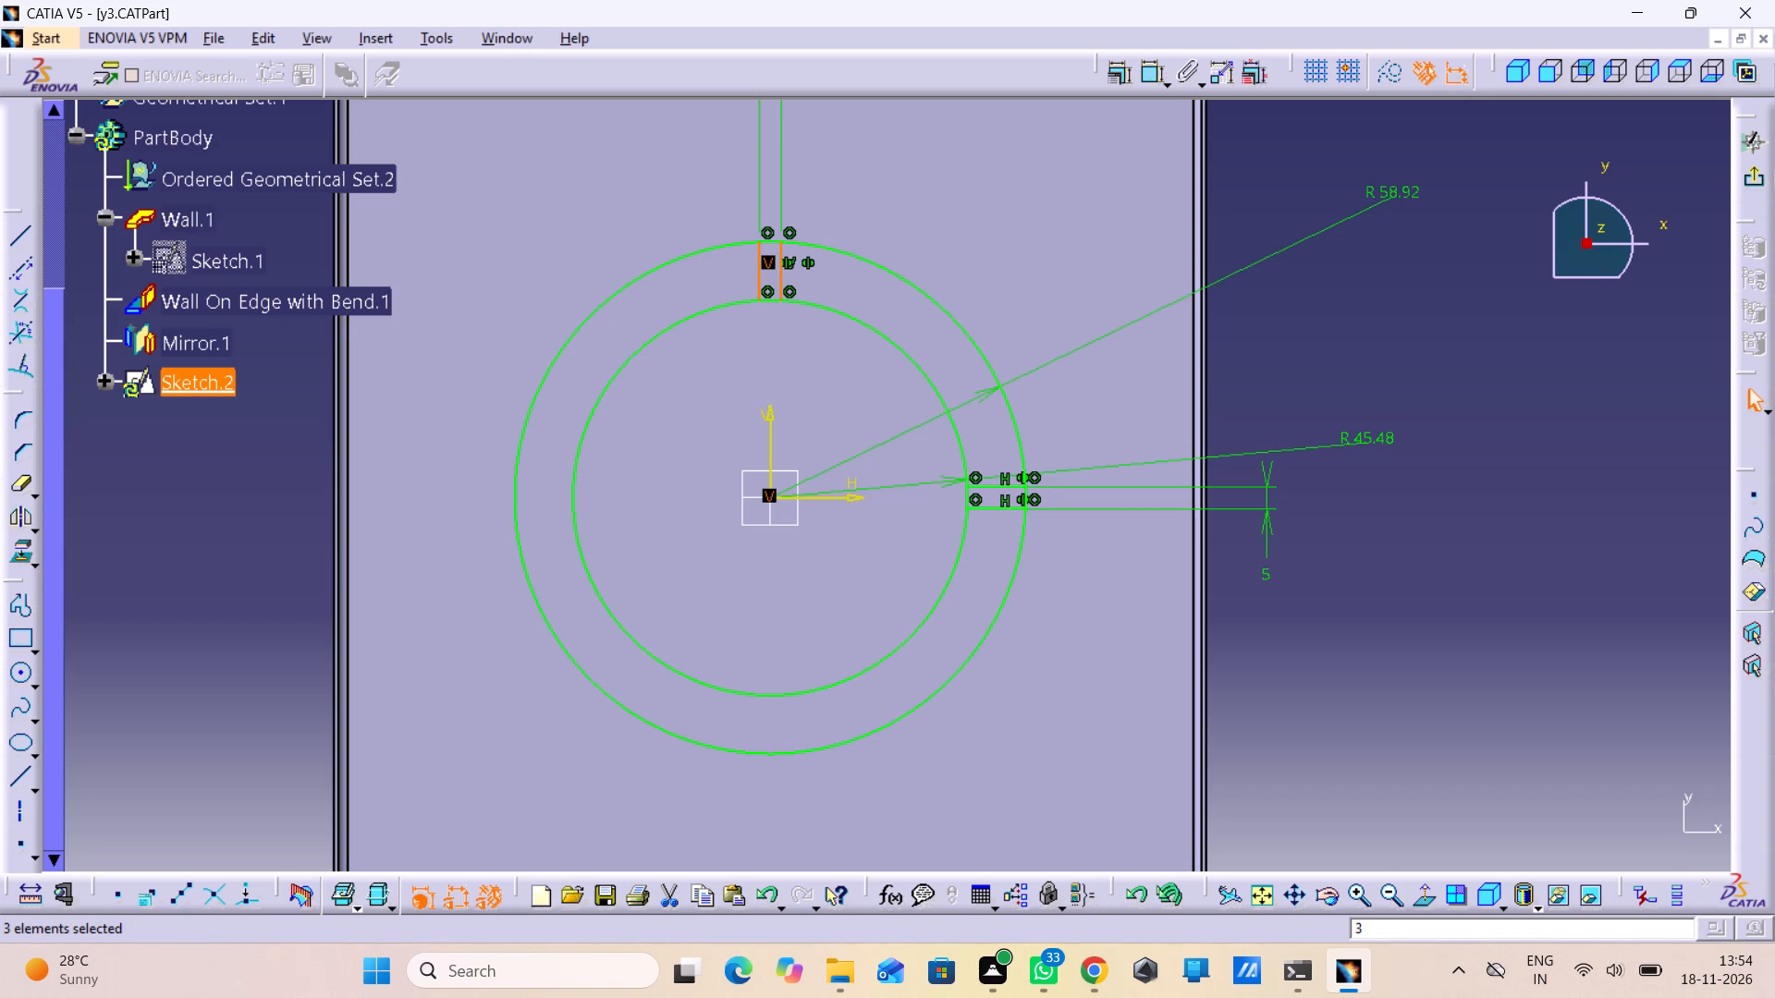
pyautogui.click(21, 513)
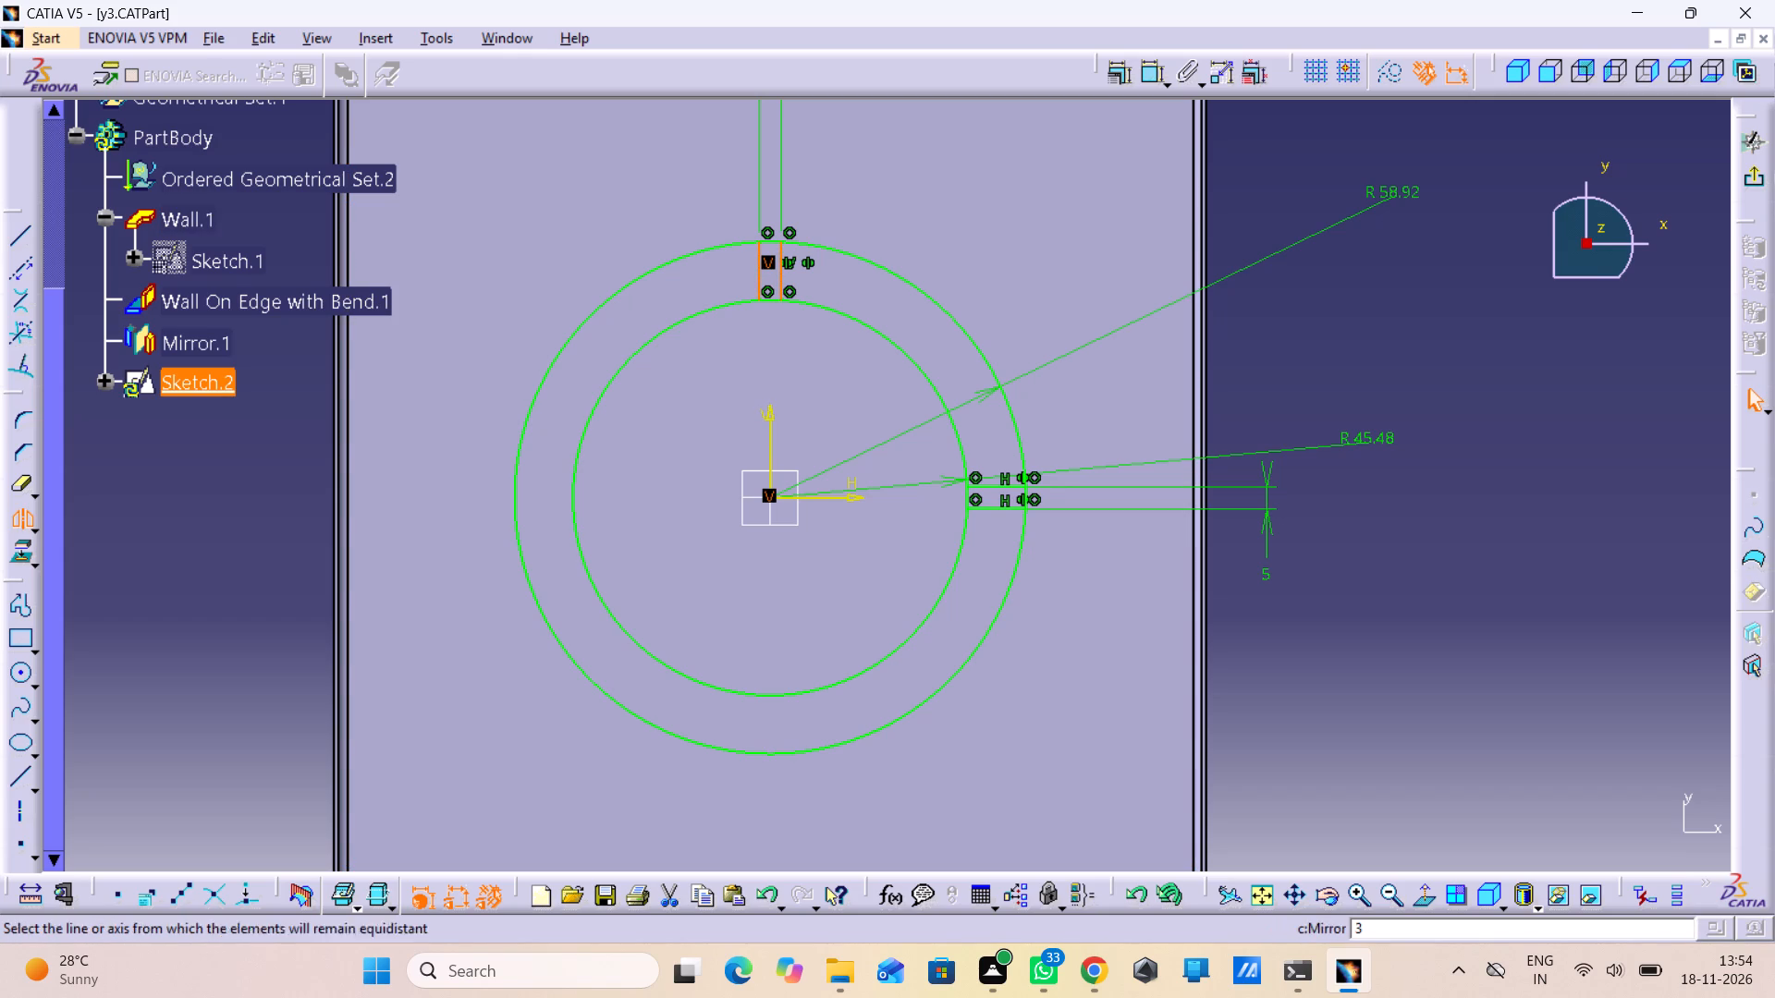
pyautogui.click(830, 496)
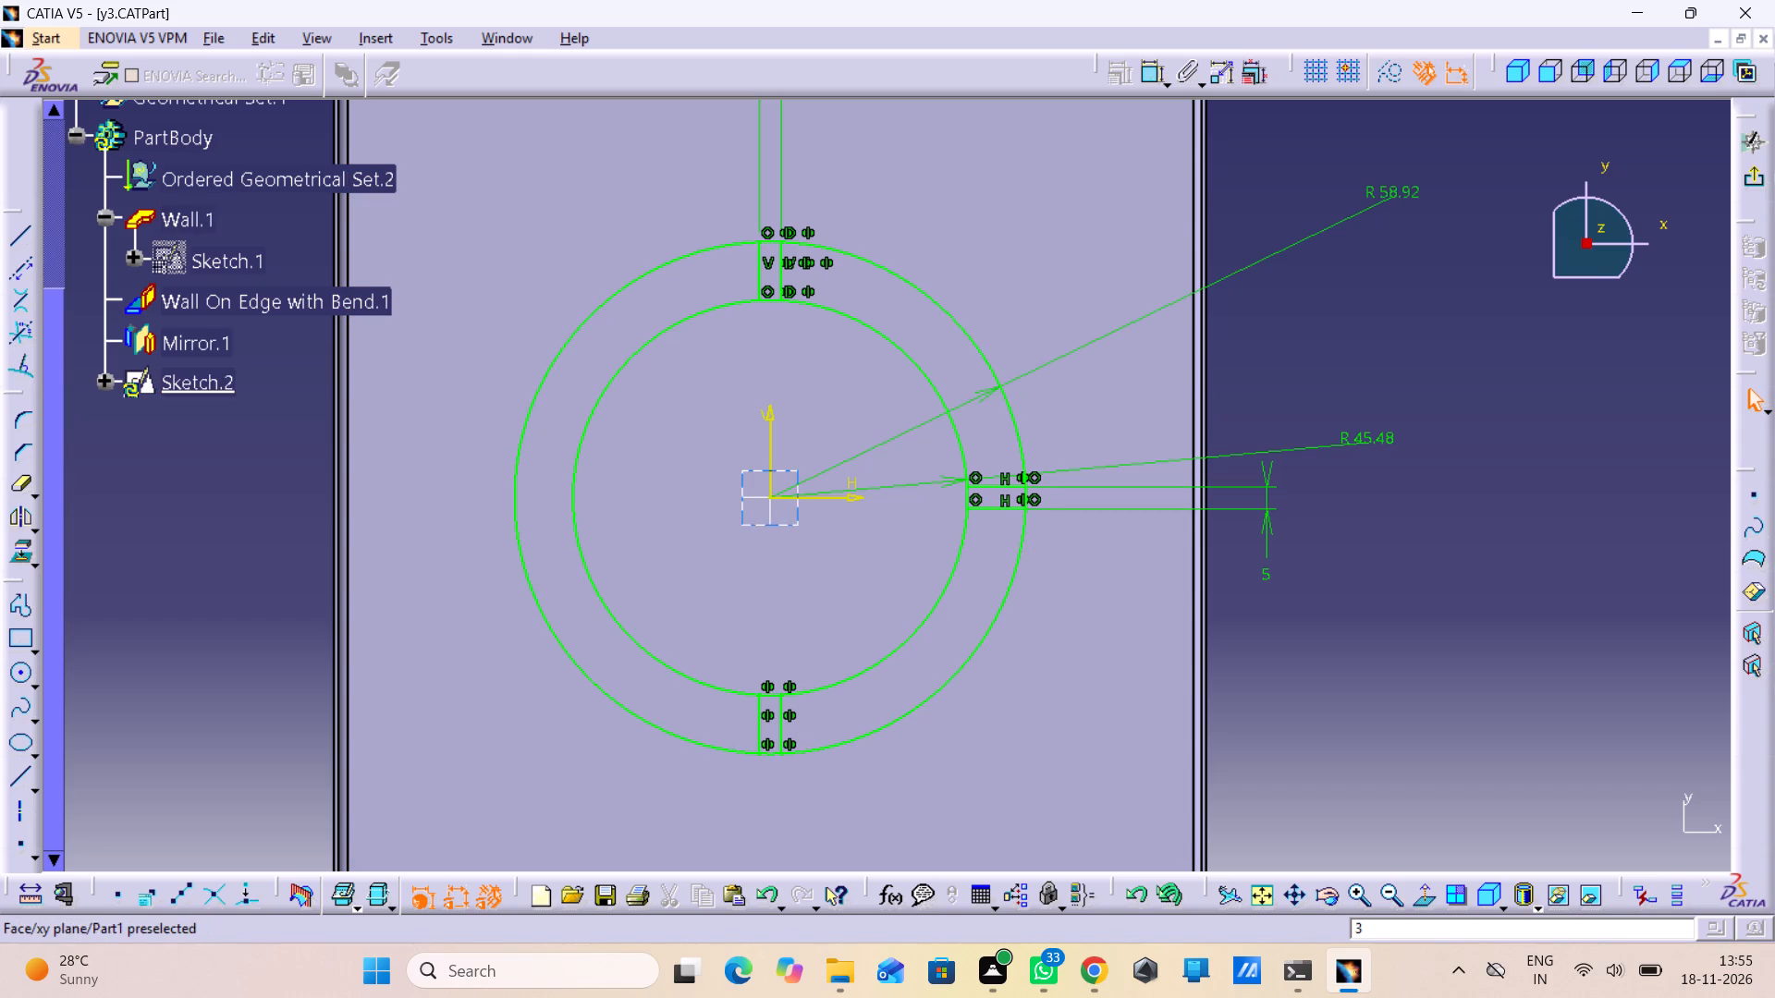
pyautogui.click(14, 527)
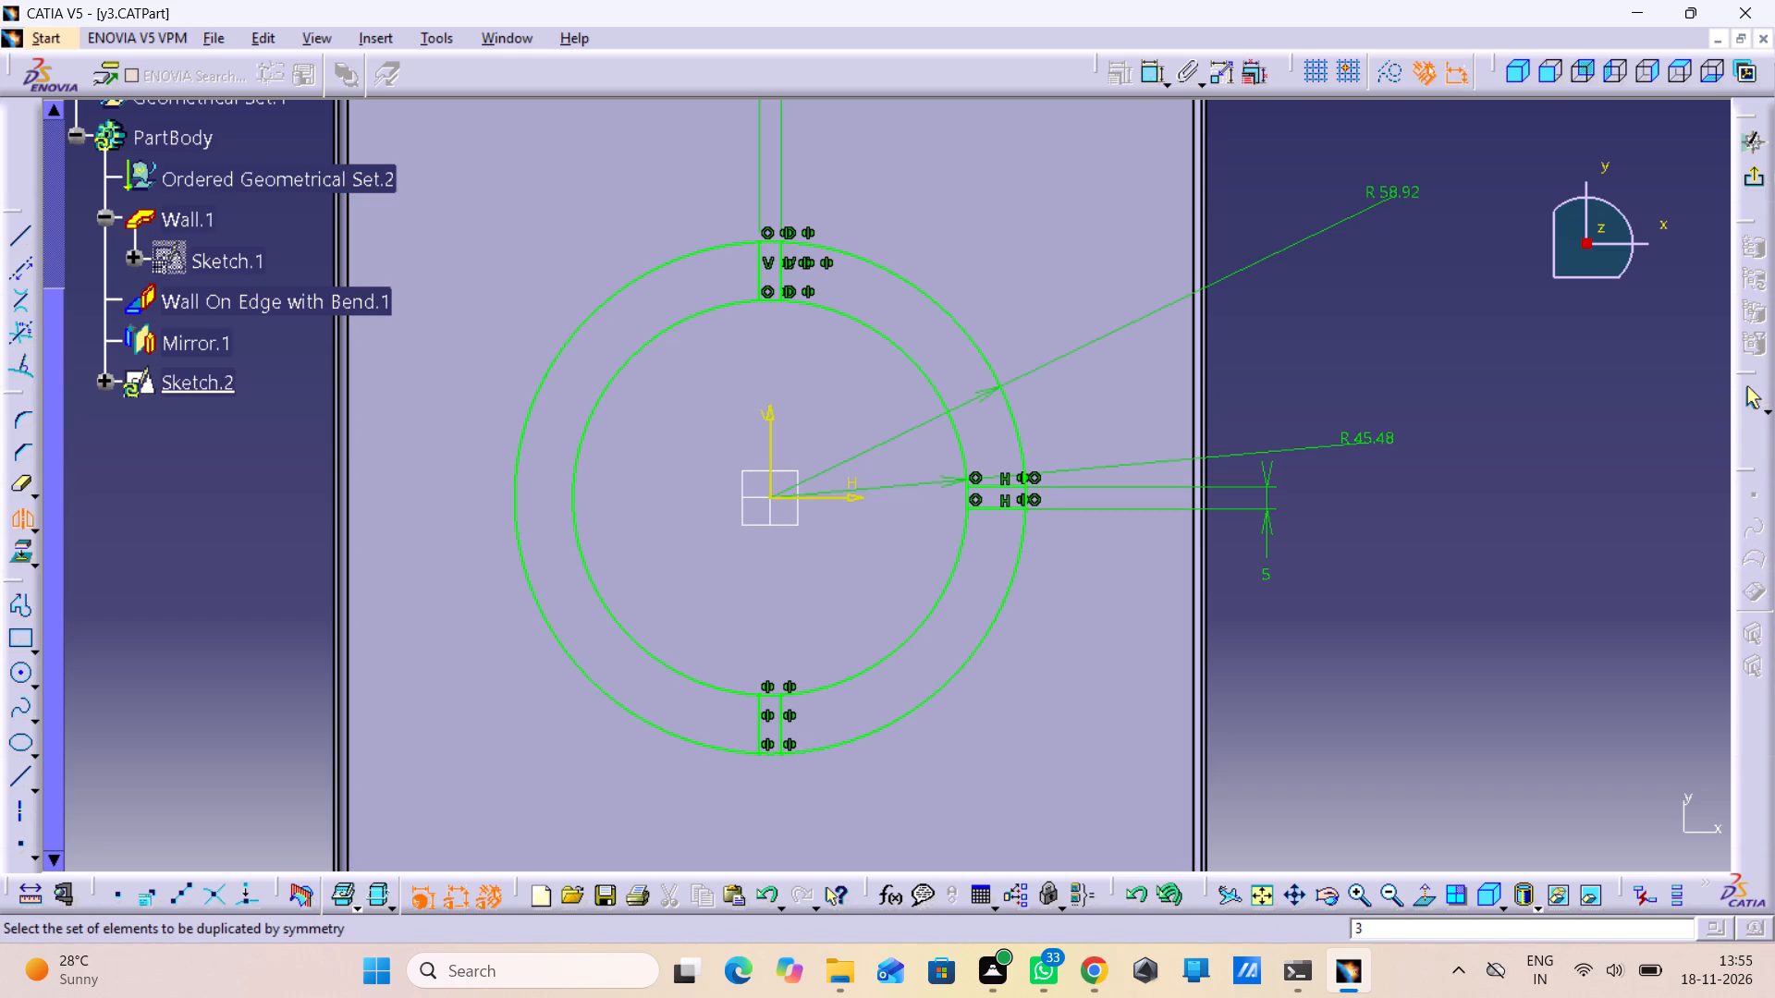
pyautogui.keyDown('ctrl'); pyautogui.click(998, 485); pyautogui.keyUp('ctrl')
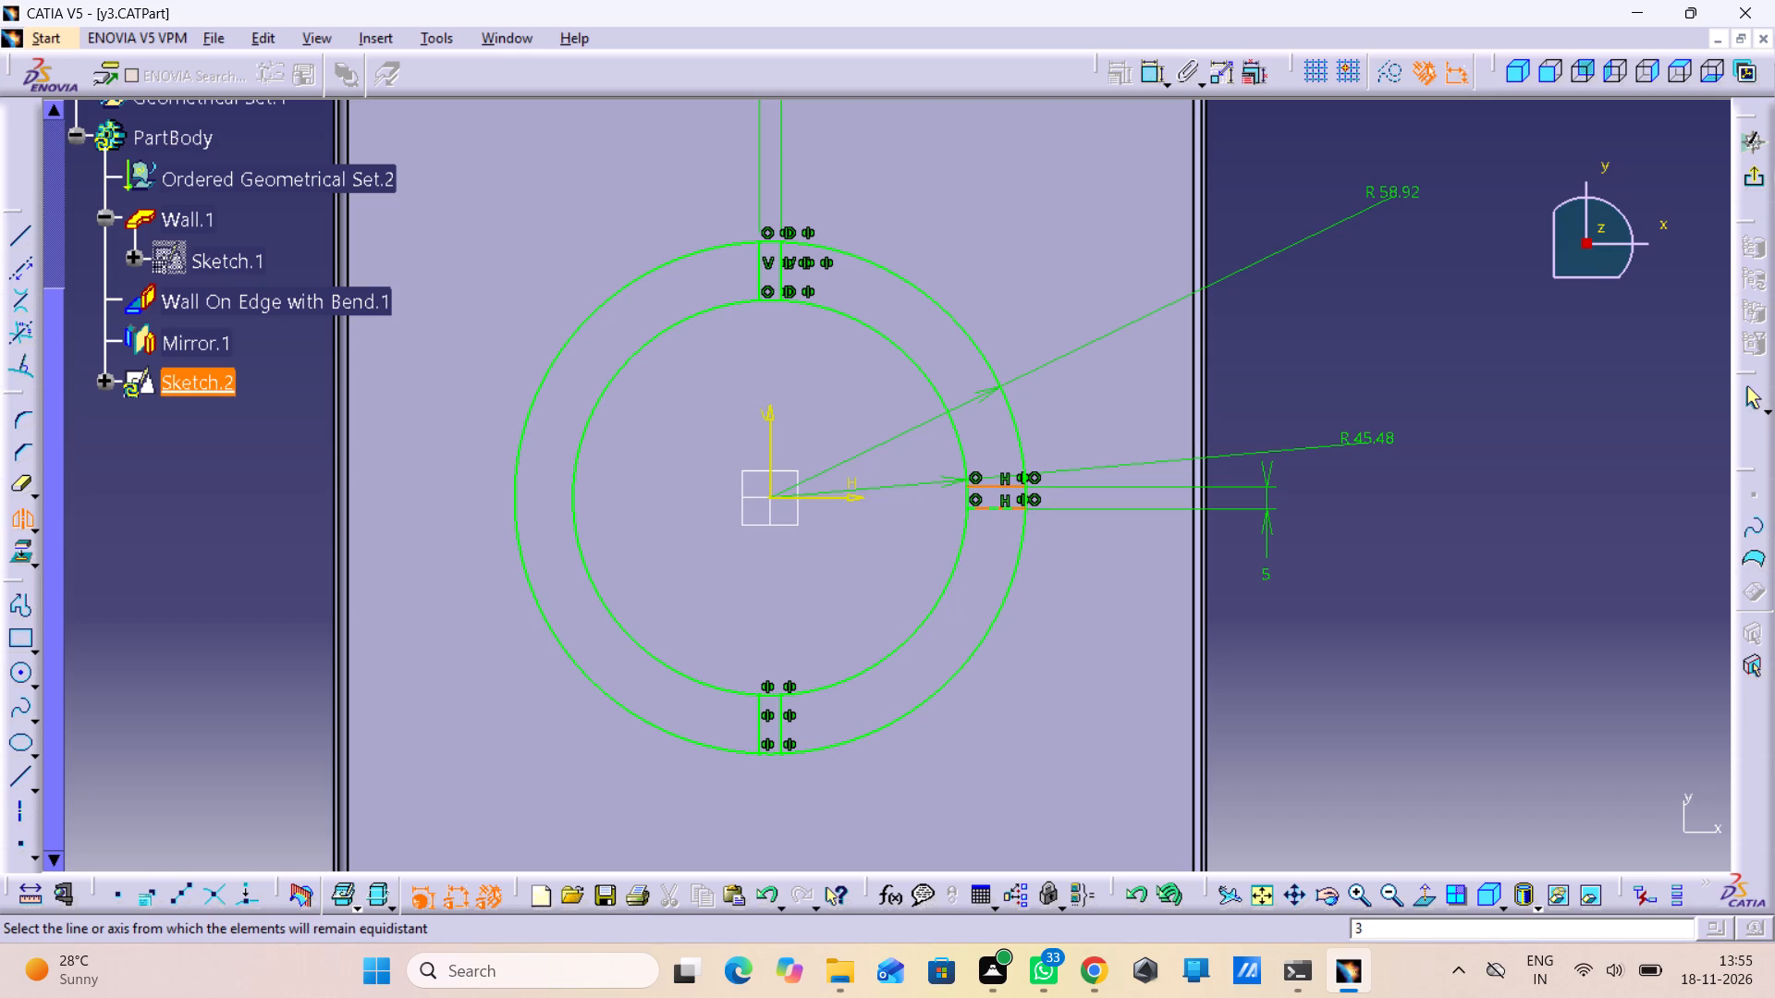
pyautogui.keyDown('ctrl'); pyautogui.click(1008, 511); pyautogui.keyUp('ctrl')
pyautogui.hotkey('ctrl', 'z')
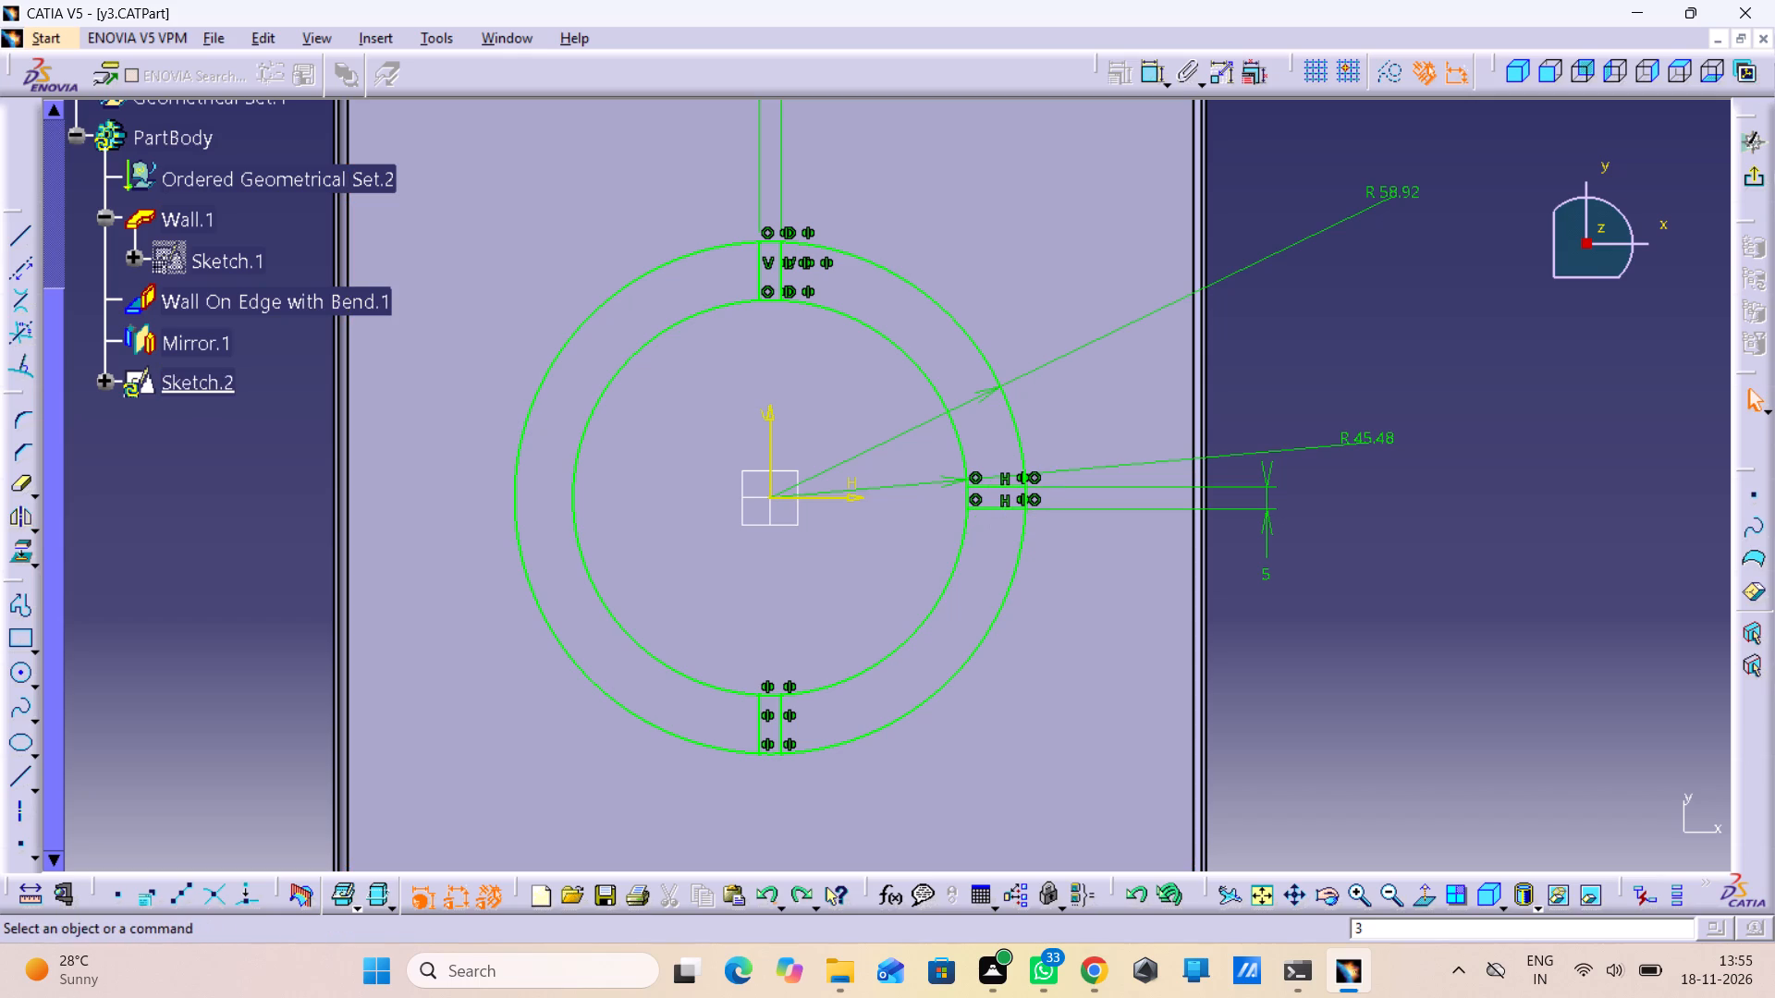
# Mirror the two horizontal lines of the +H side strip about the vertical sketch axis and exit the sketch.
pyautogui.keyDown('ctrl'); pyautogui.click(994, 490); pyautogui.keyUp('ctrl')
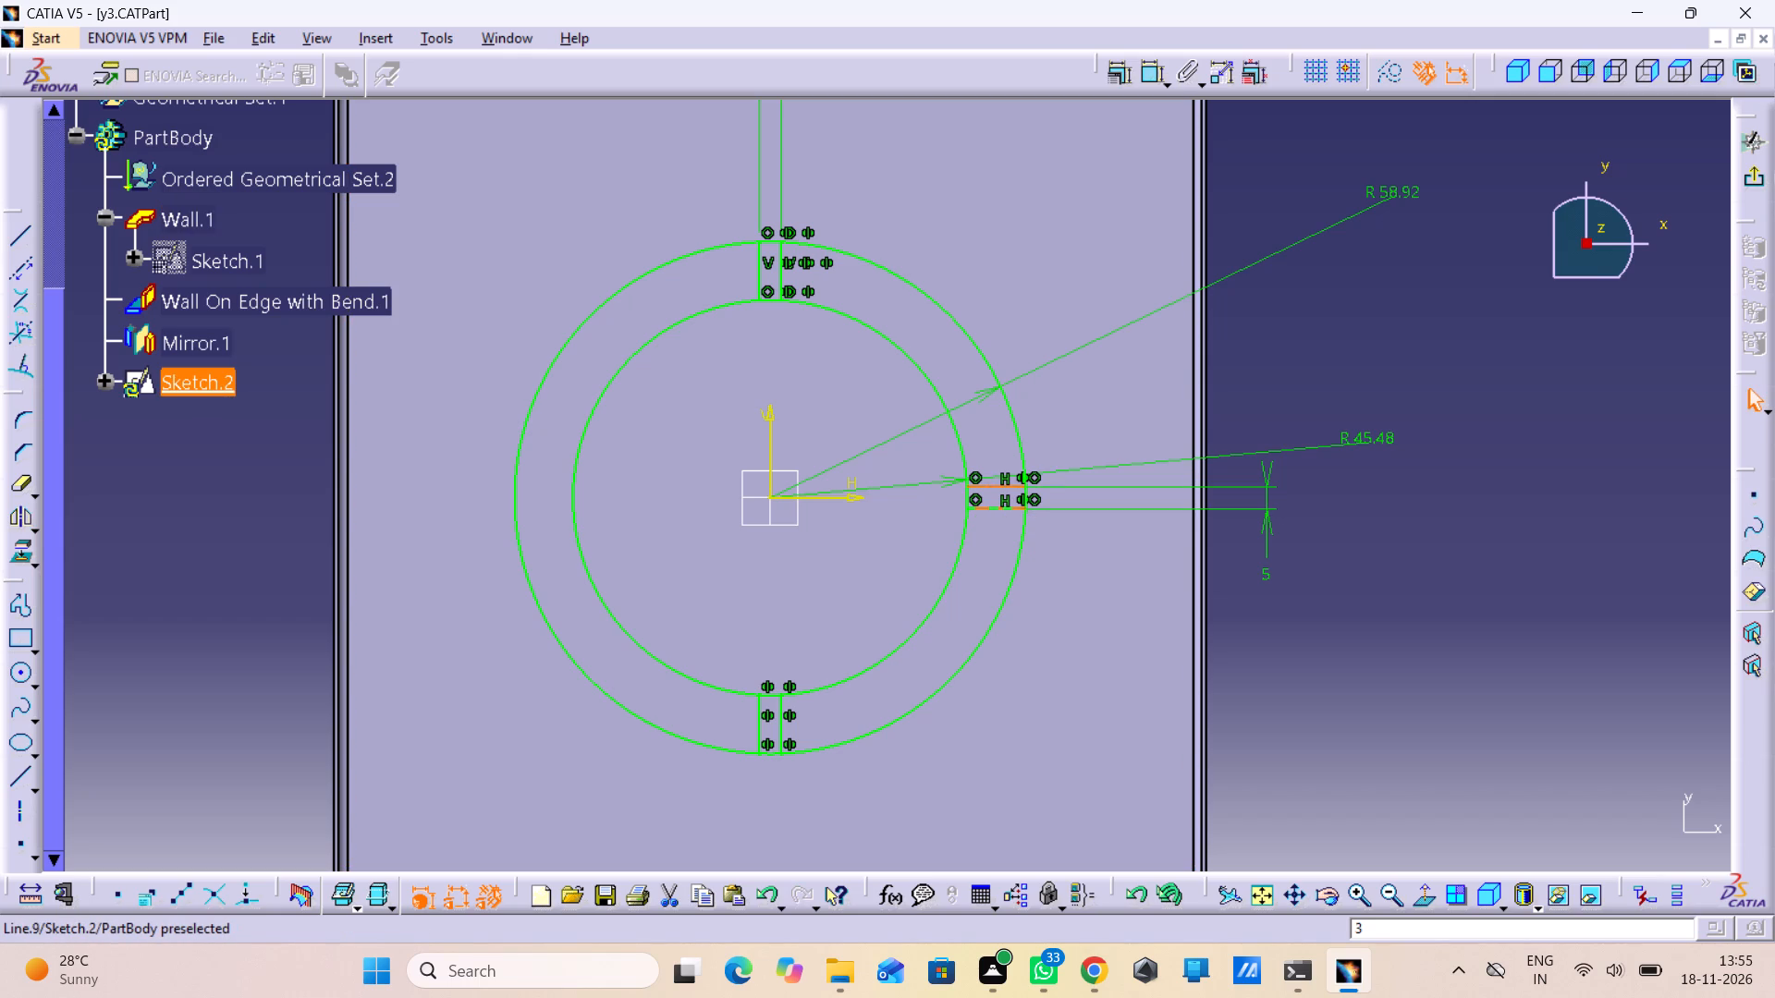
pyautogui.keyDown('ctrl'); pyautogui.click(996, 509); pyautogui.keyUp('ctrl')
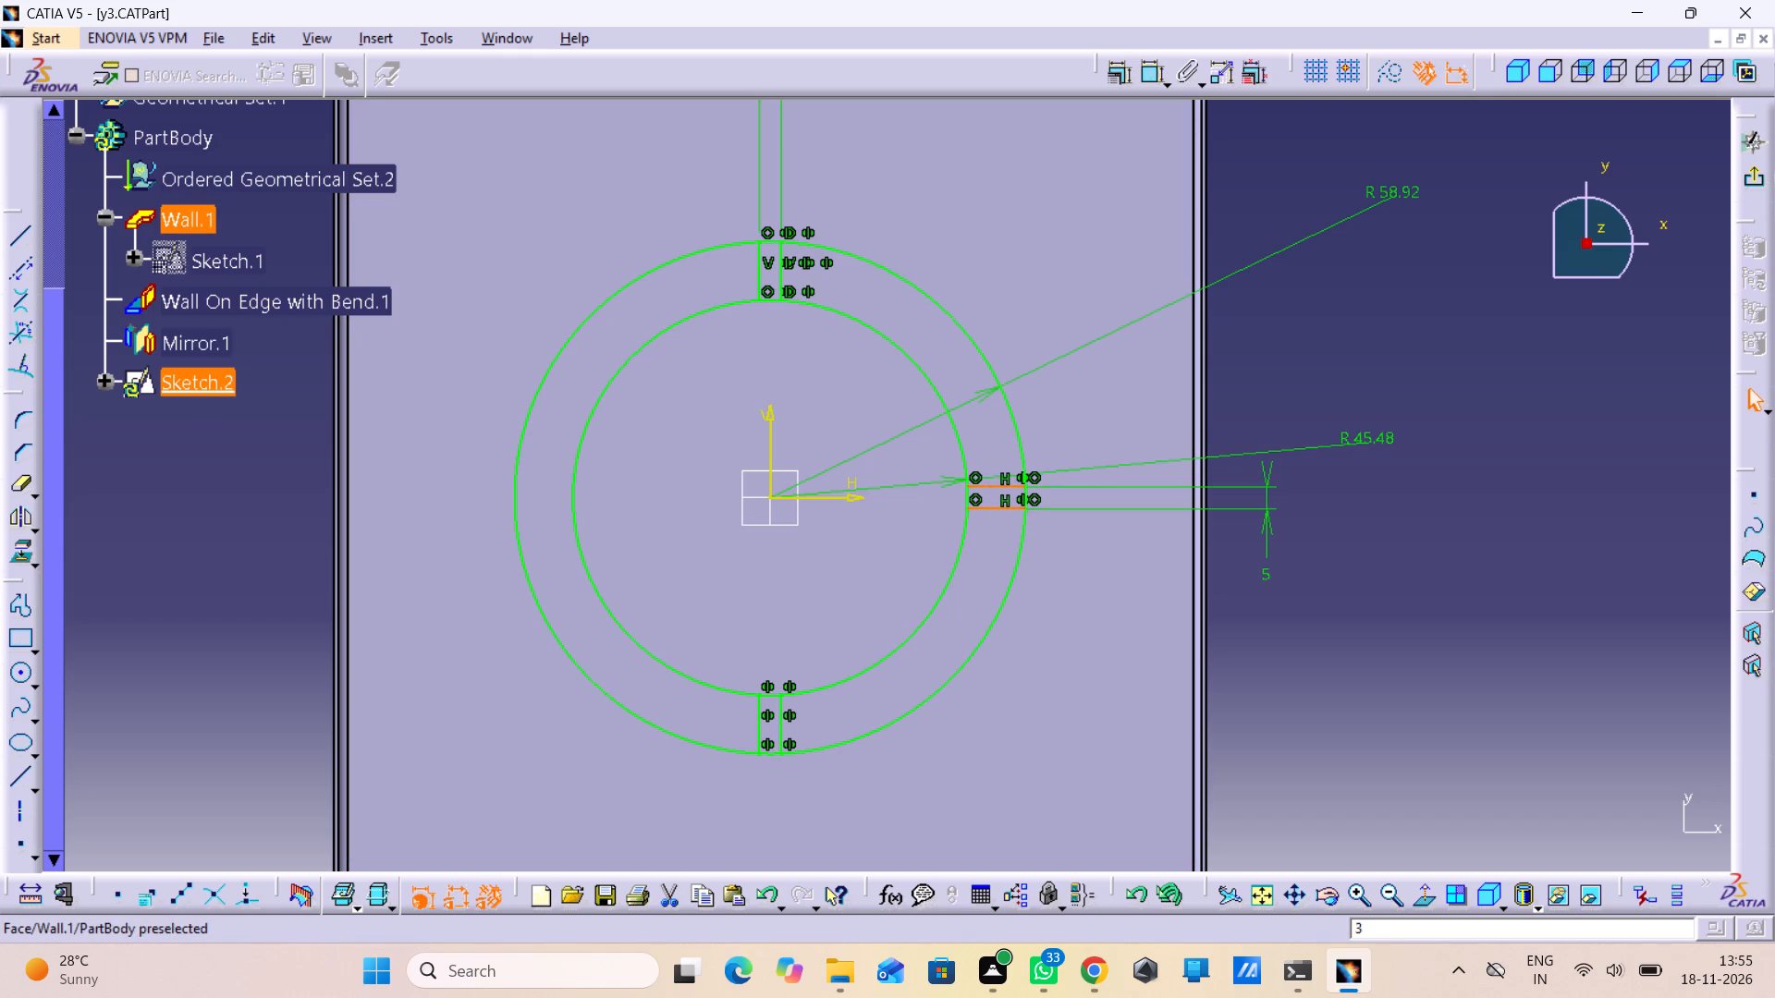
pyautogui.click(26, 523)
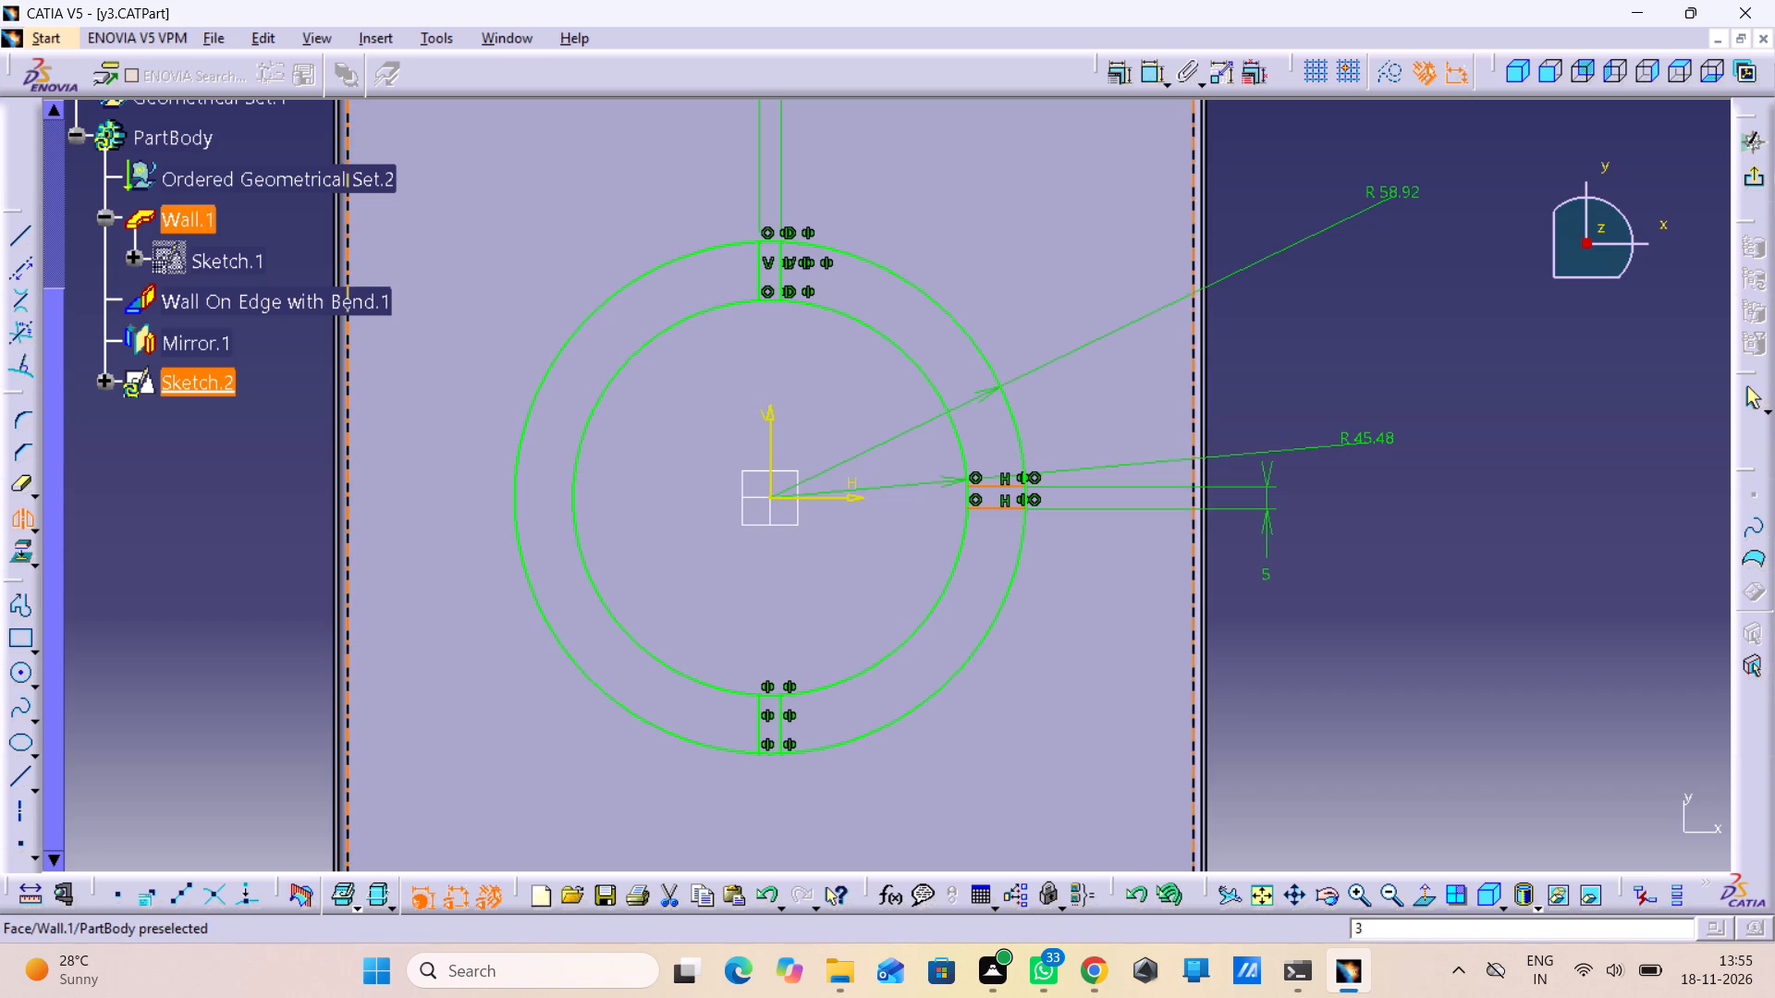
pyautogui.click(765, 421)
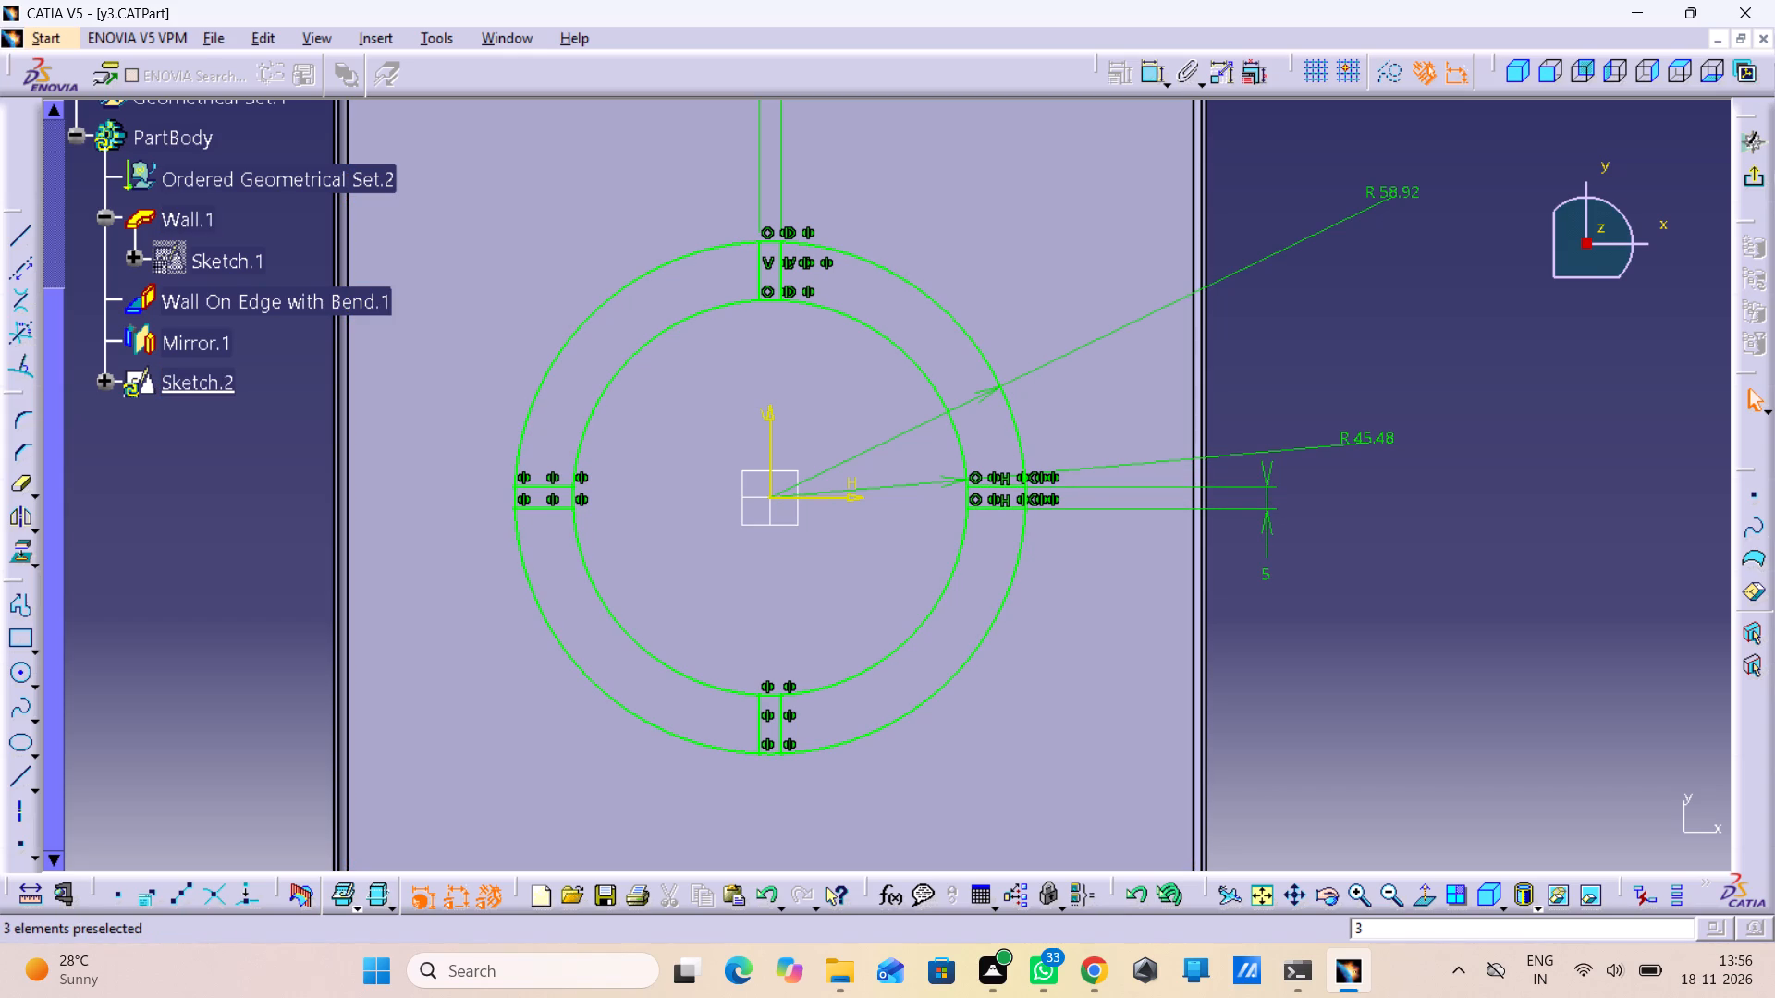
pyautogui.click(1760, 179)
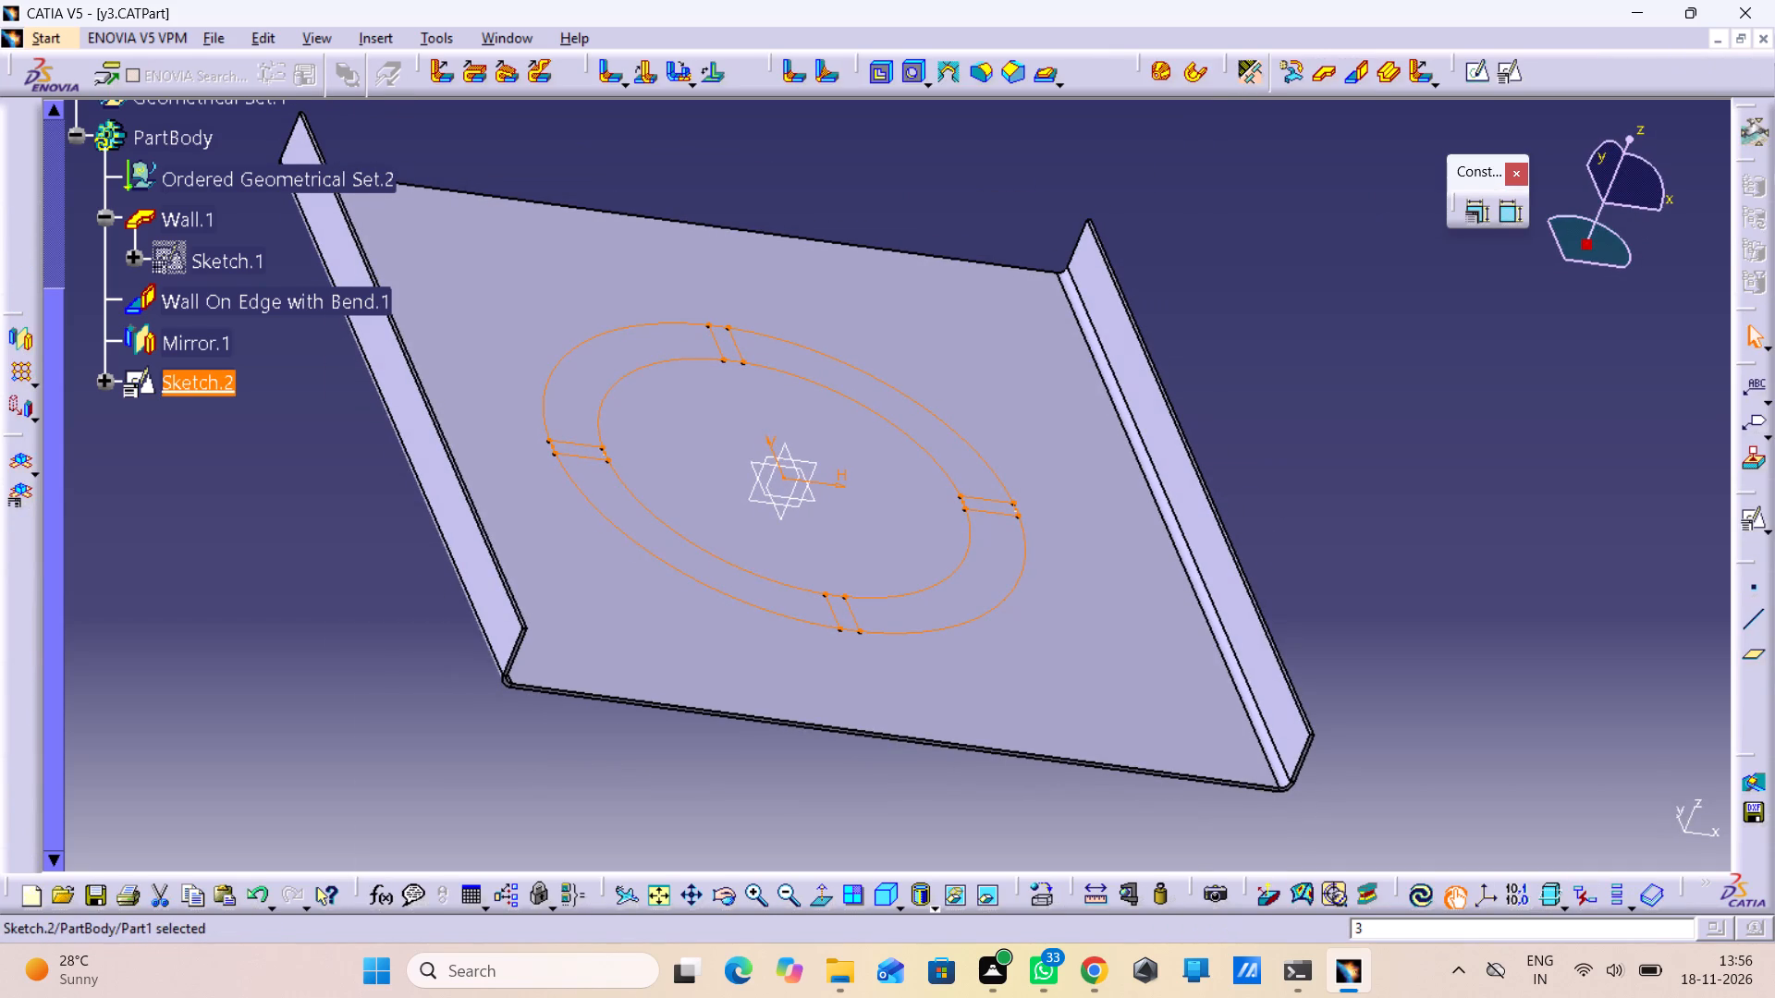
# Try a Sheetmetal standard Cut Out from Sketch.2 with the Up to next end limit, using the sketch as it is.
pyautogui.click(882, 74)
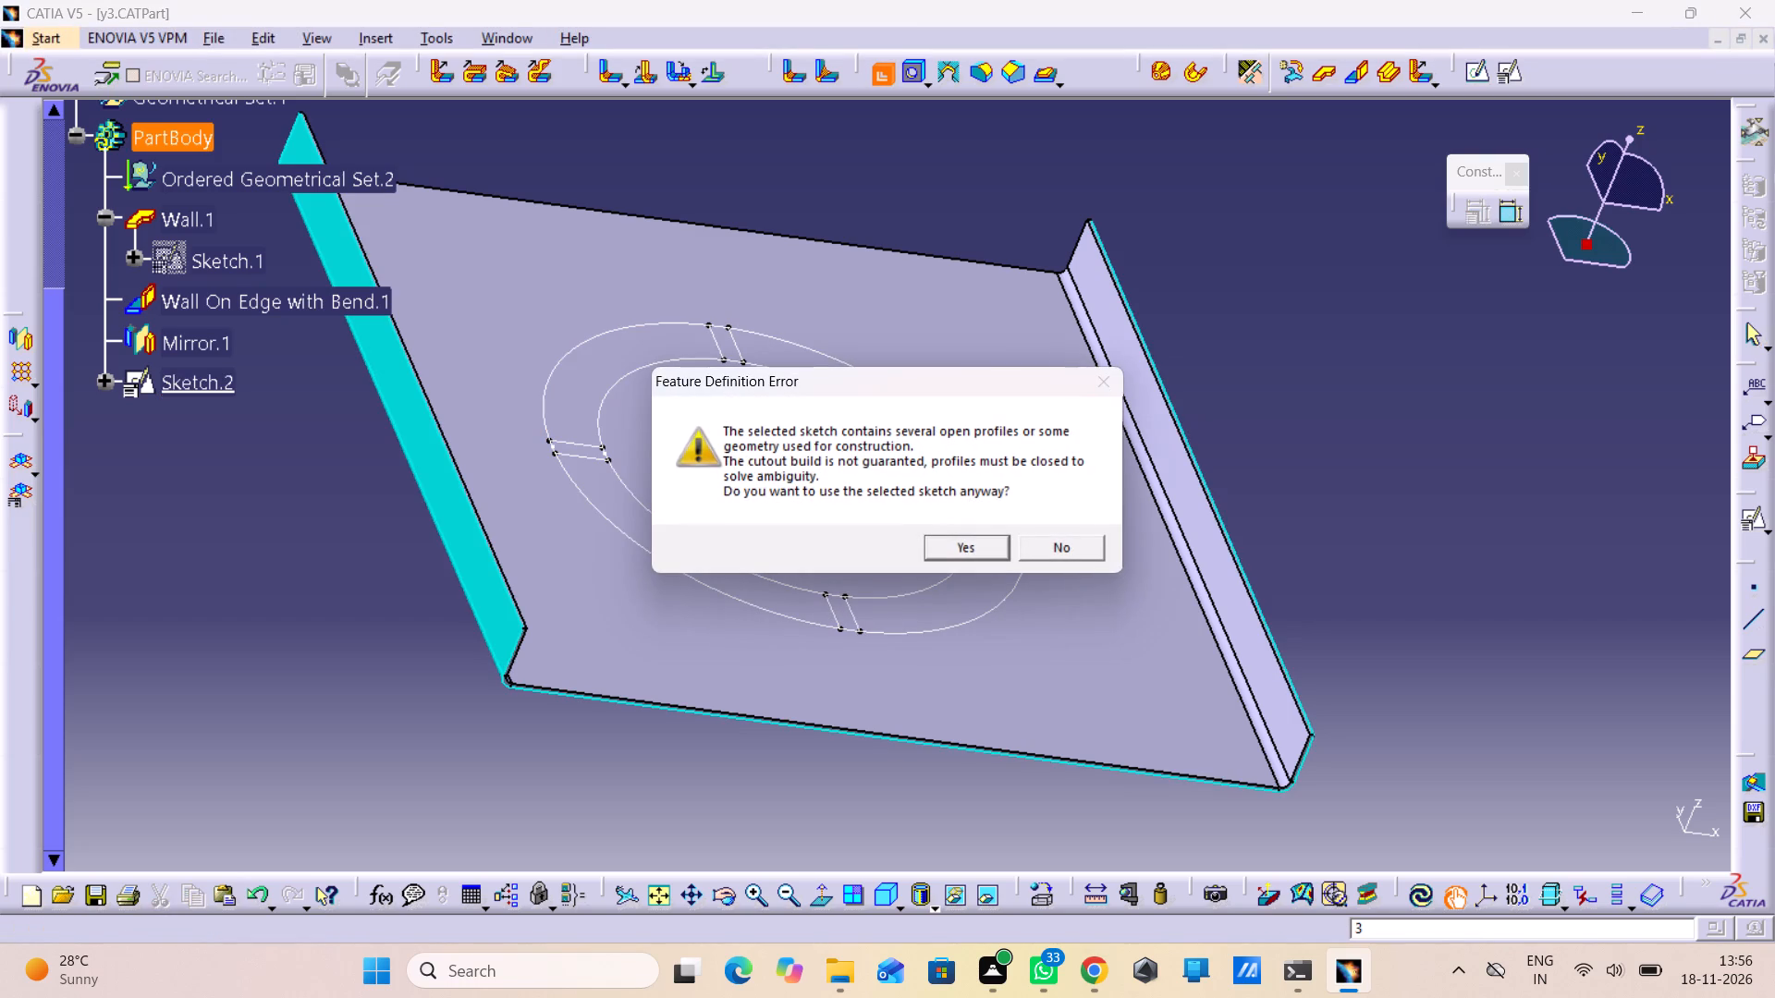
pyautogui.click(972, 541)
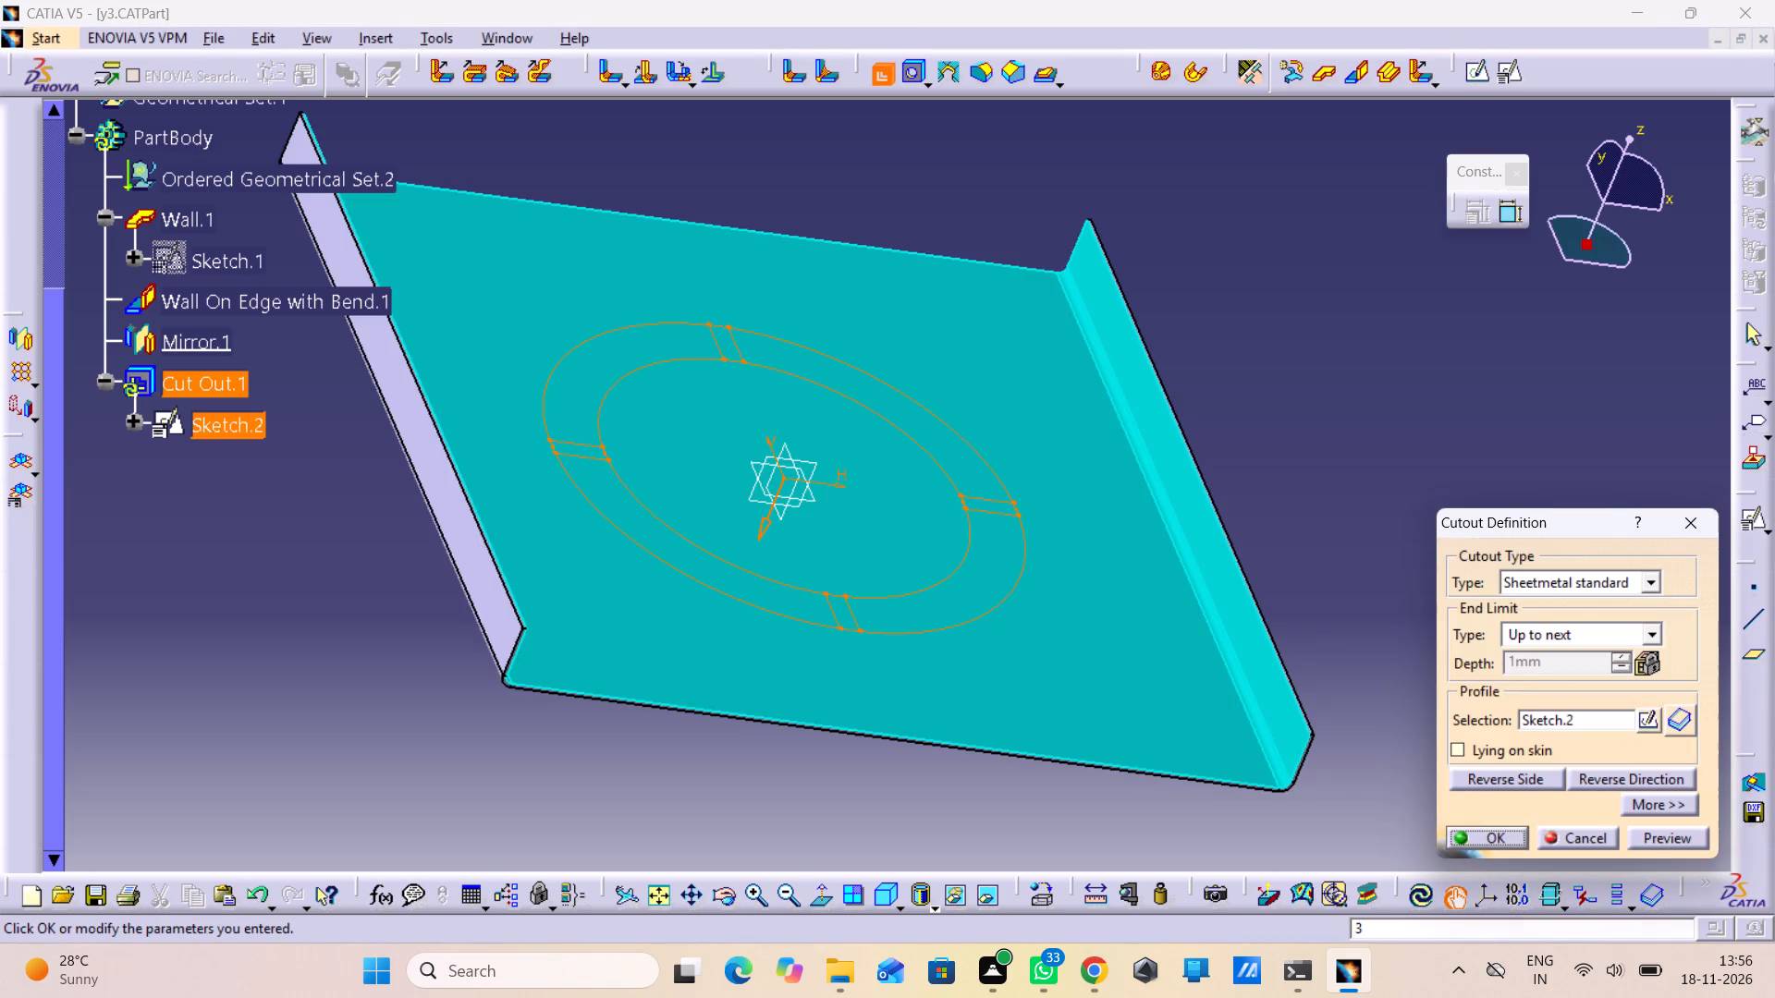
pyautogui.click(1676, 841)
pyautogui.click(1069, 545)
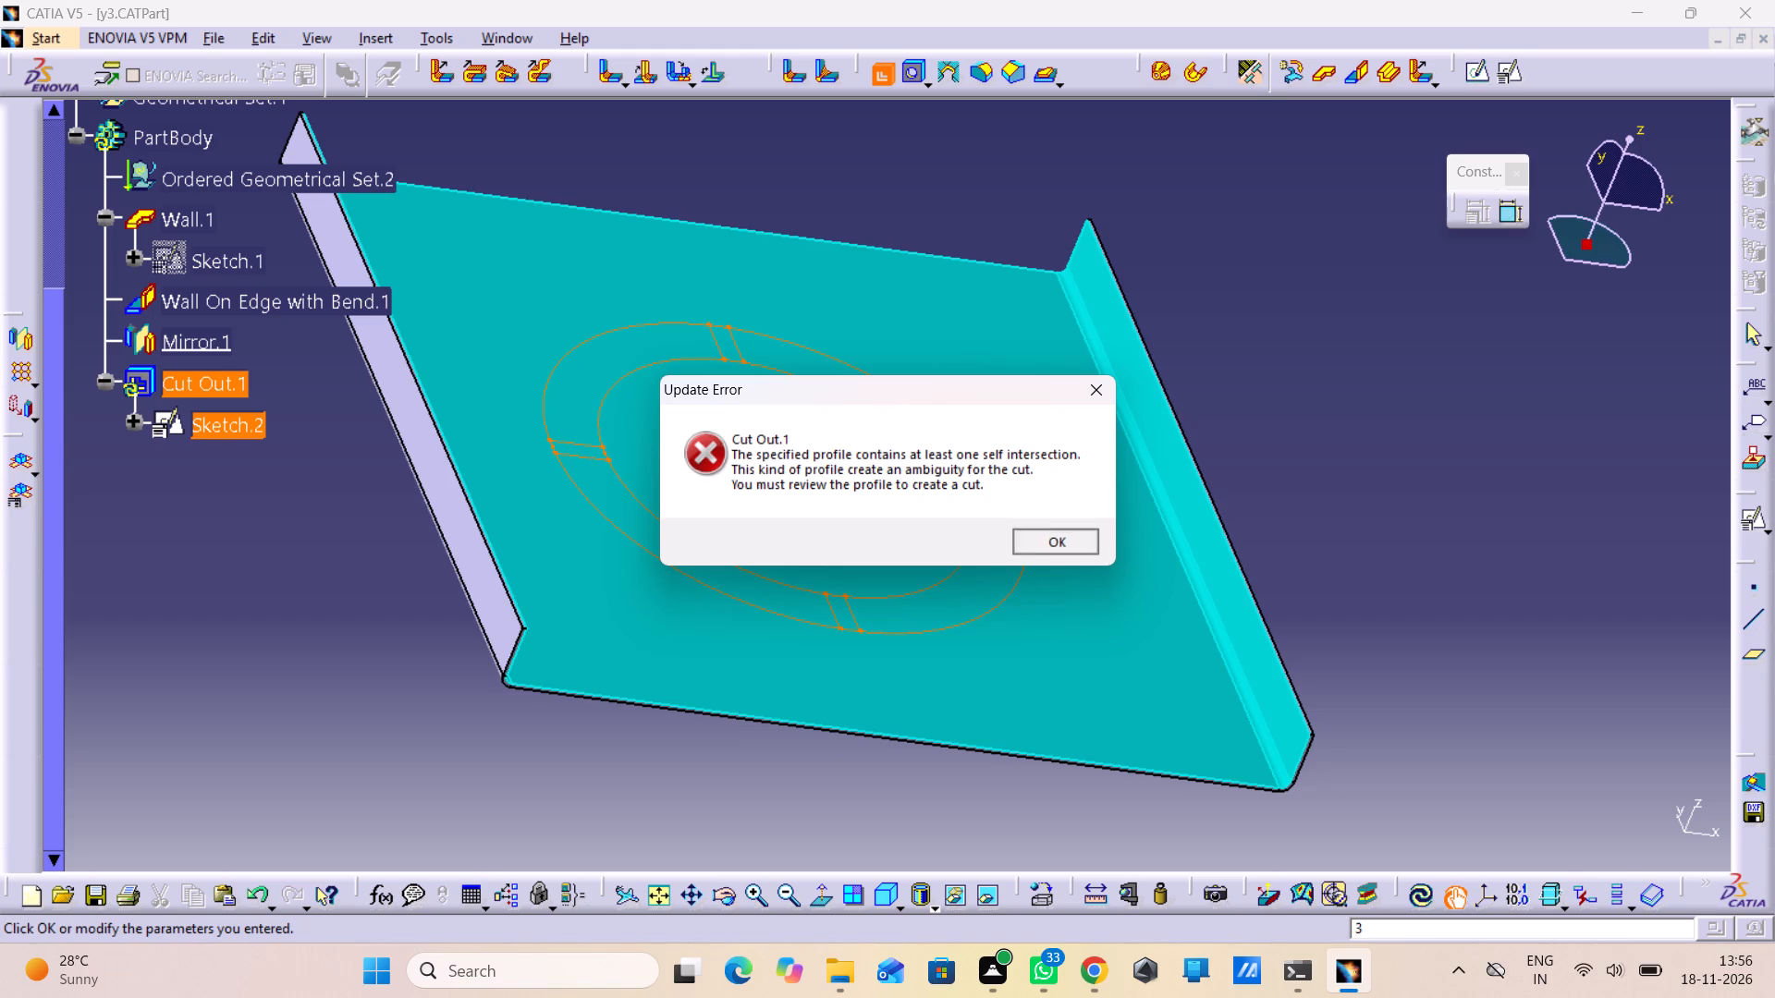
pyautogui.click(1478, 844)
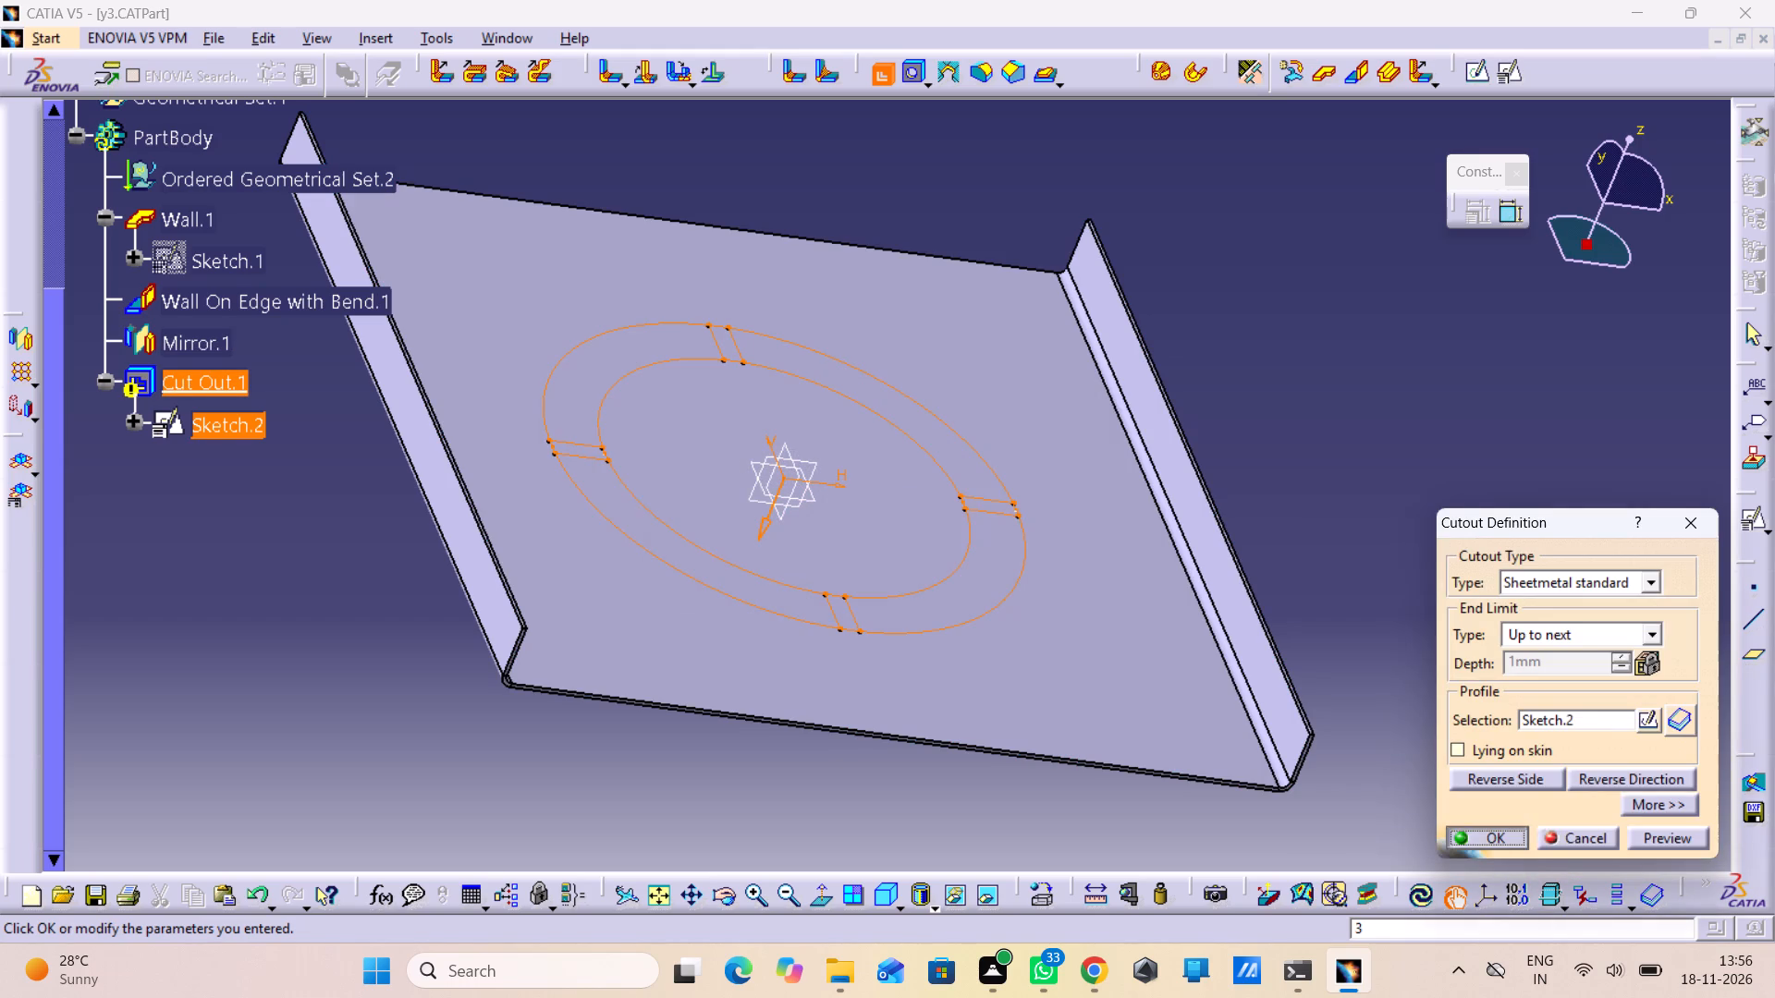
pyautogui.click(1068, 541)
# Reopen Sketch.2 from the cutout definition and Quick Trim the outer and inner circle segments between the upper strip's two vertical lines.
pyautogui.doubleClick(1658, 721)
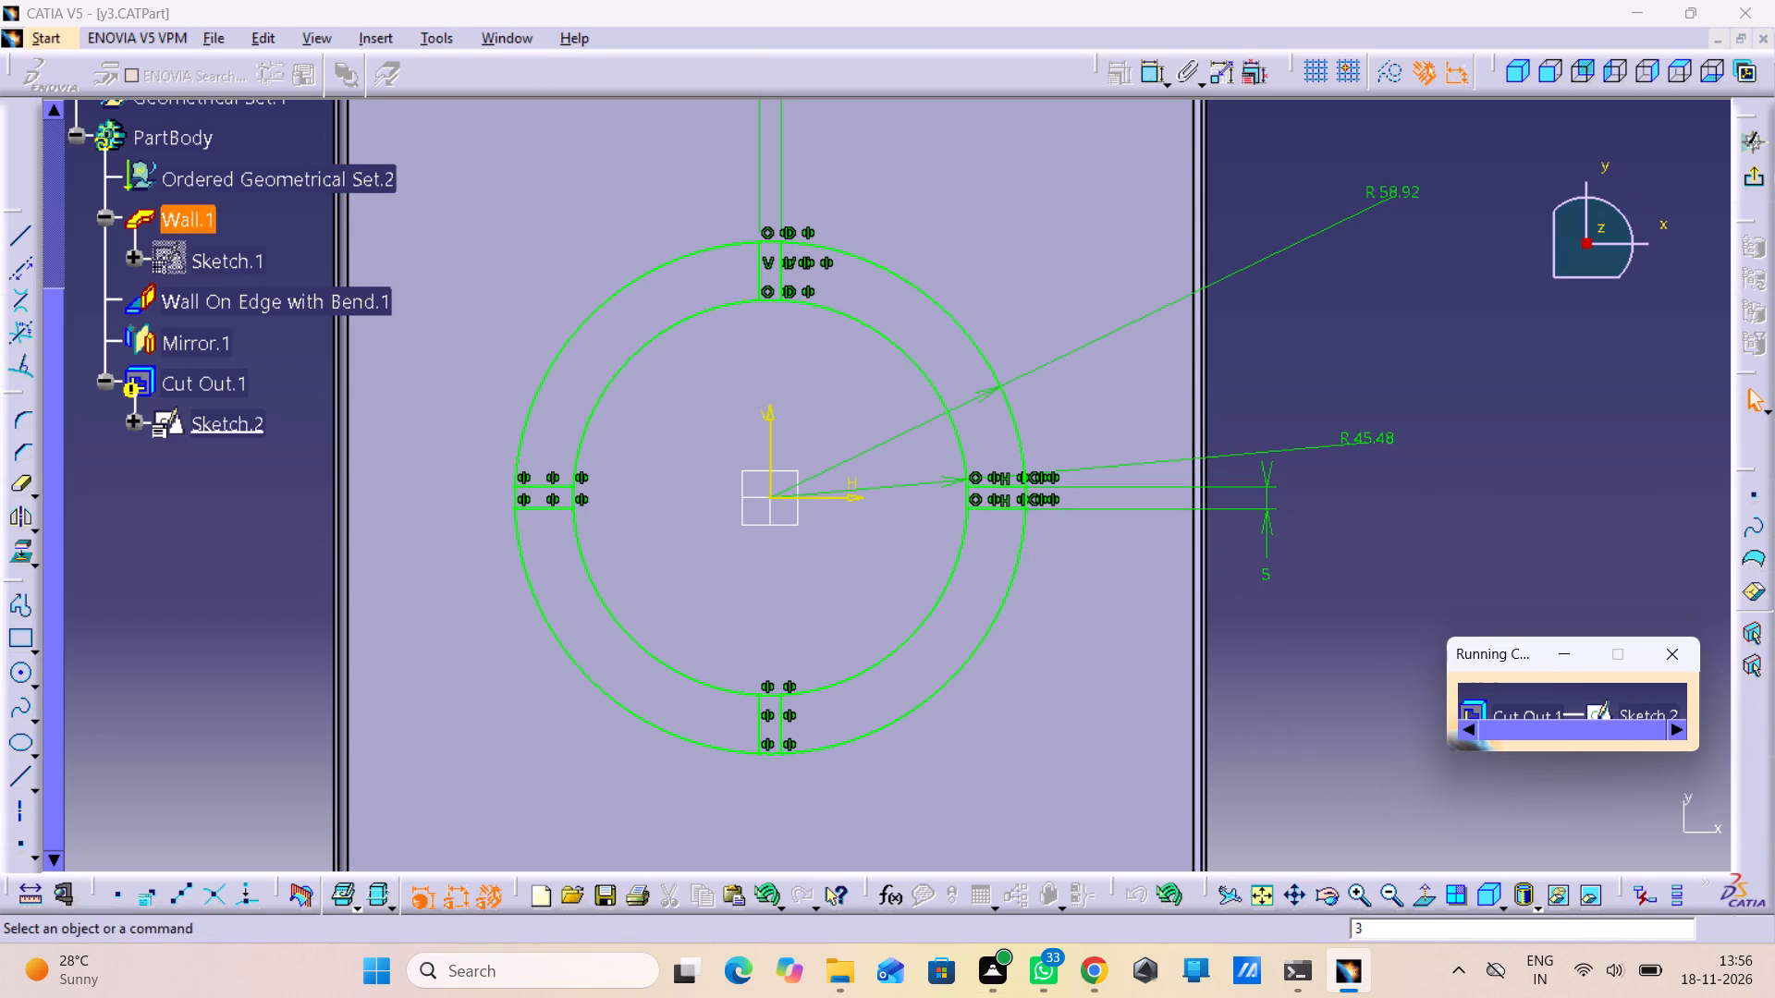
pyautogui.doubleClick(21, 479)
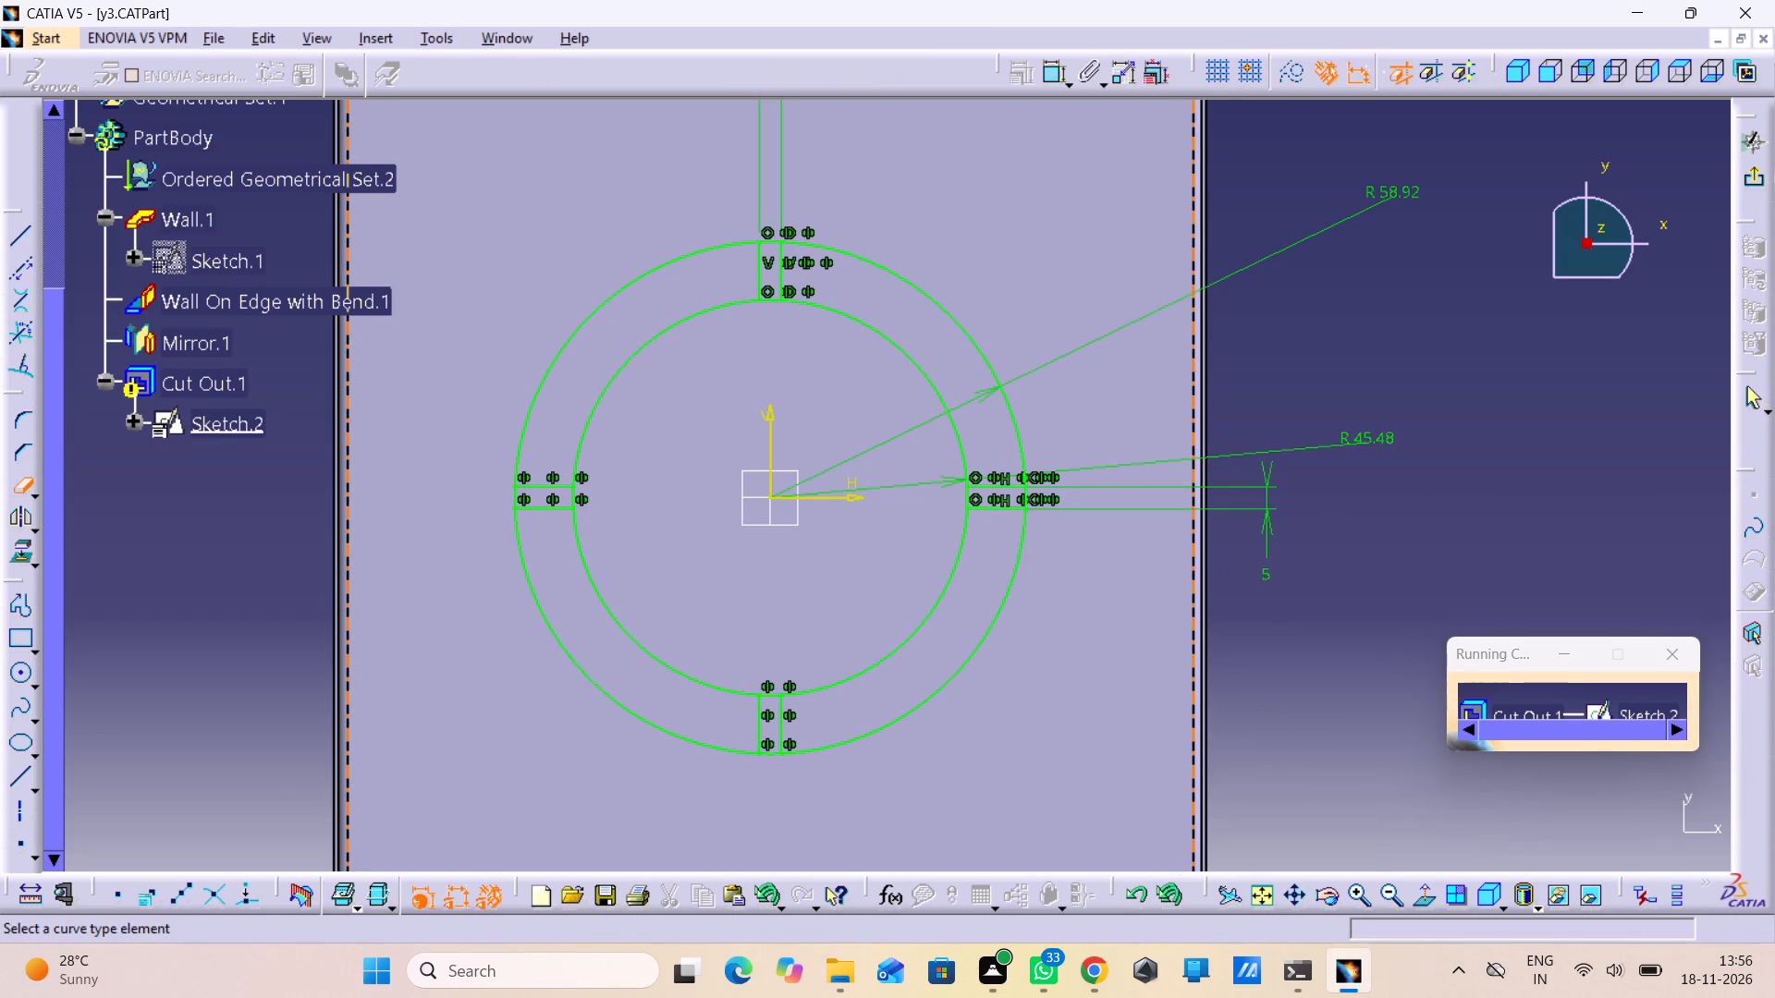
pyautogui.click(769, 247)
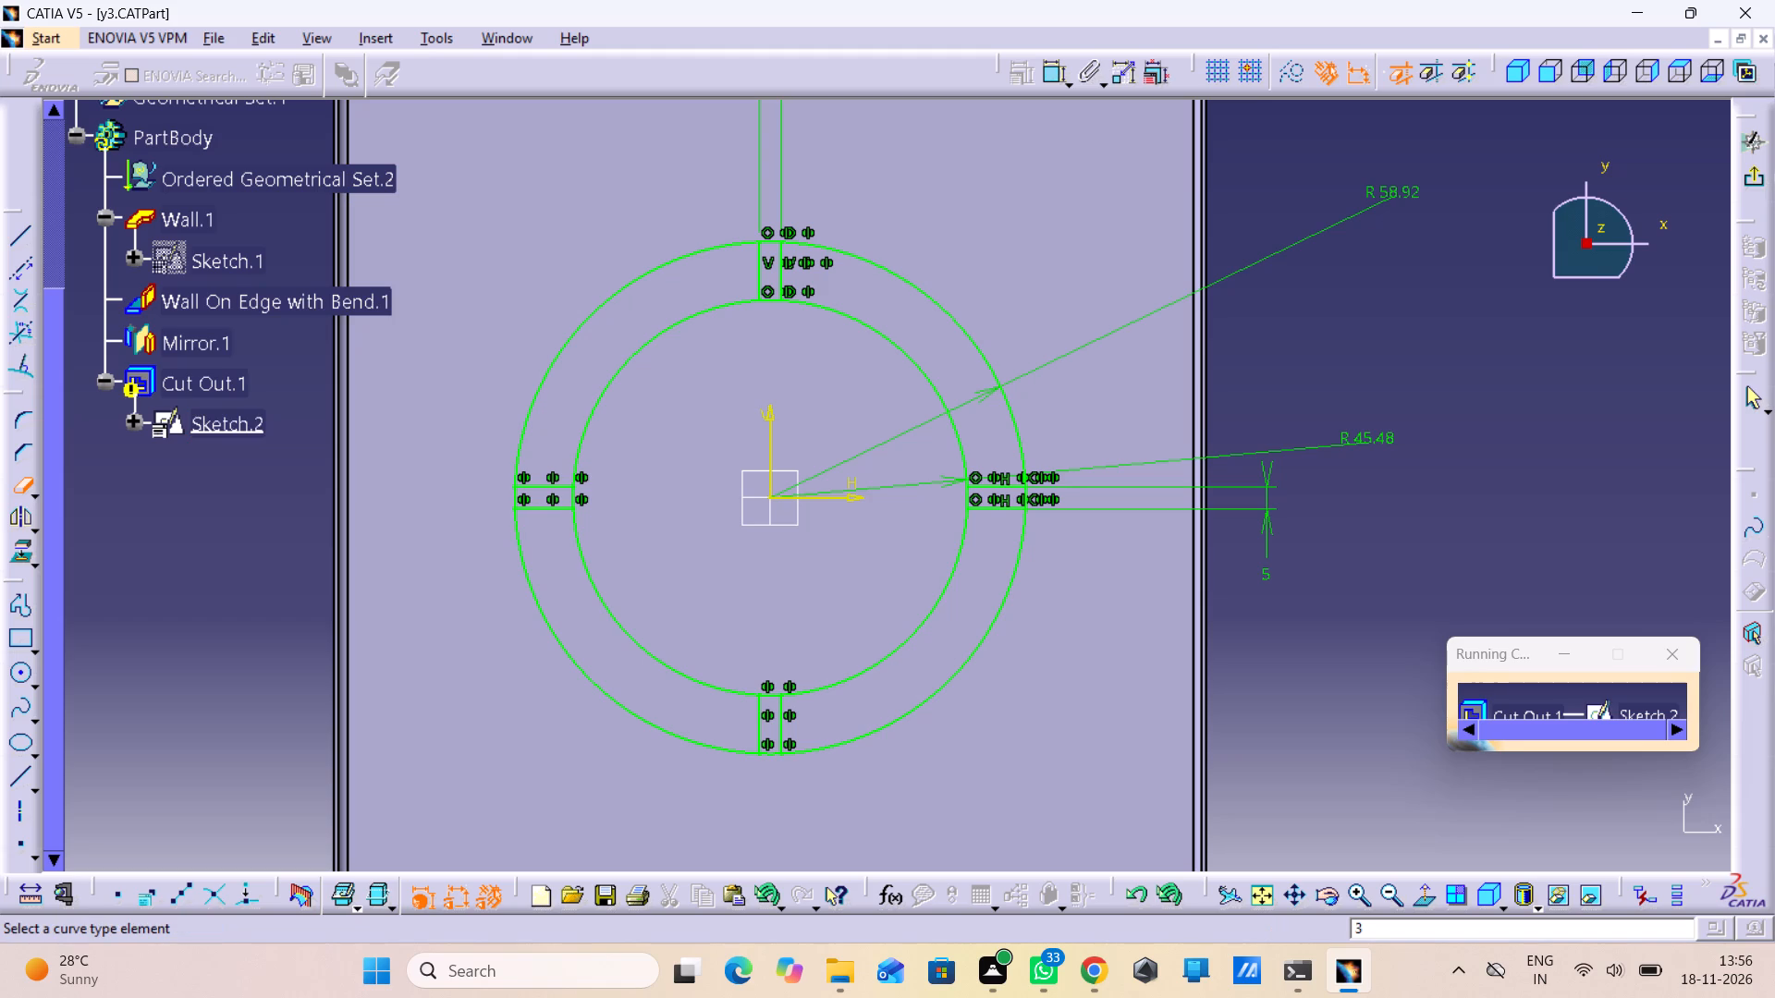
pyautogui.click(771, 245)
pyautogui.click(765, 237)
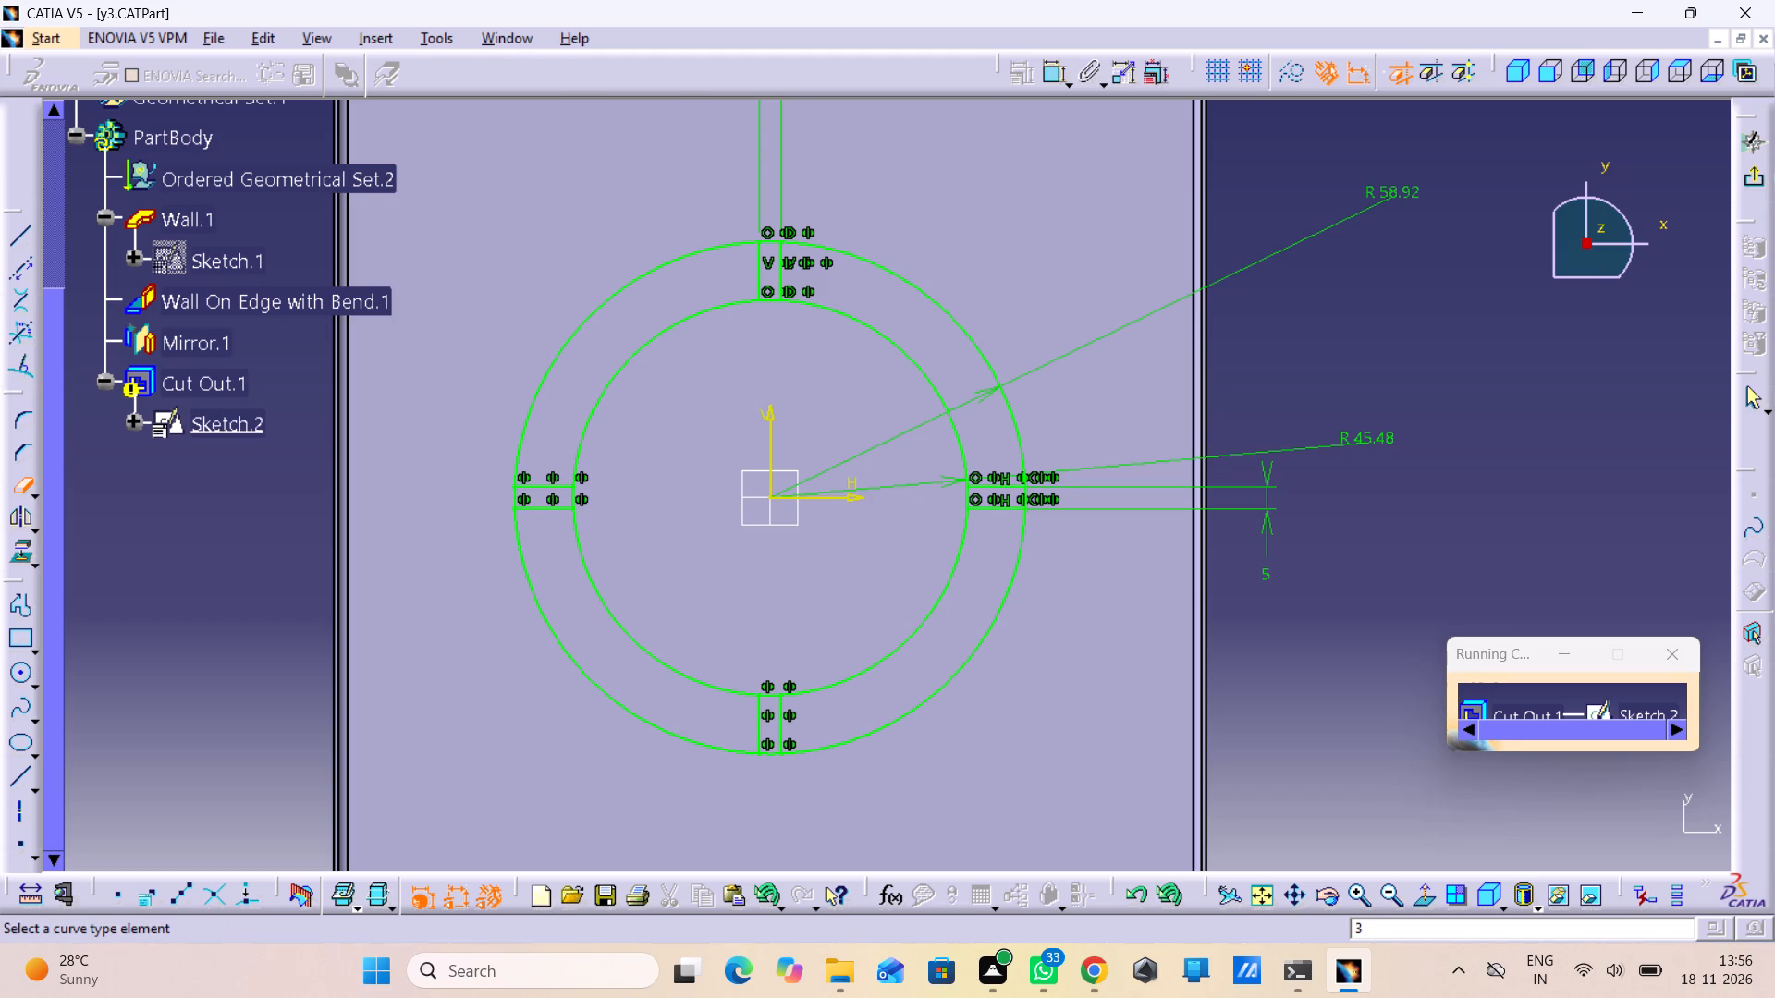
pyautogui.moveTo(777, 274); pyautogui.dragTo(783, 175, button='middle')
pyautogui.rightClick(777, 274)
pyautogui.moveTo(783, 175); pyautogui.dragTo(909, 460, button='middle')
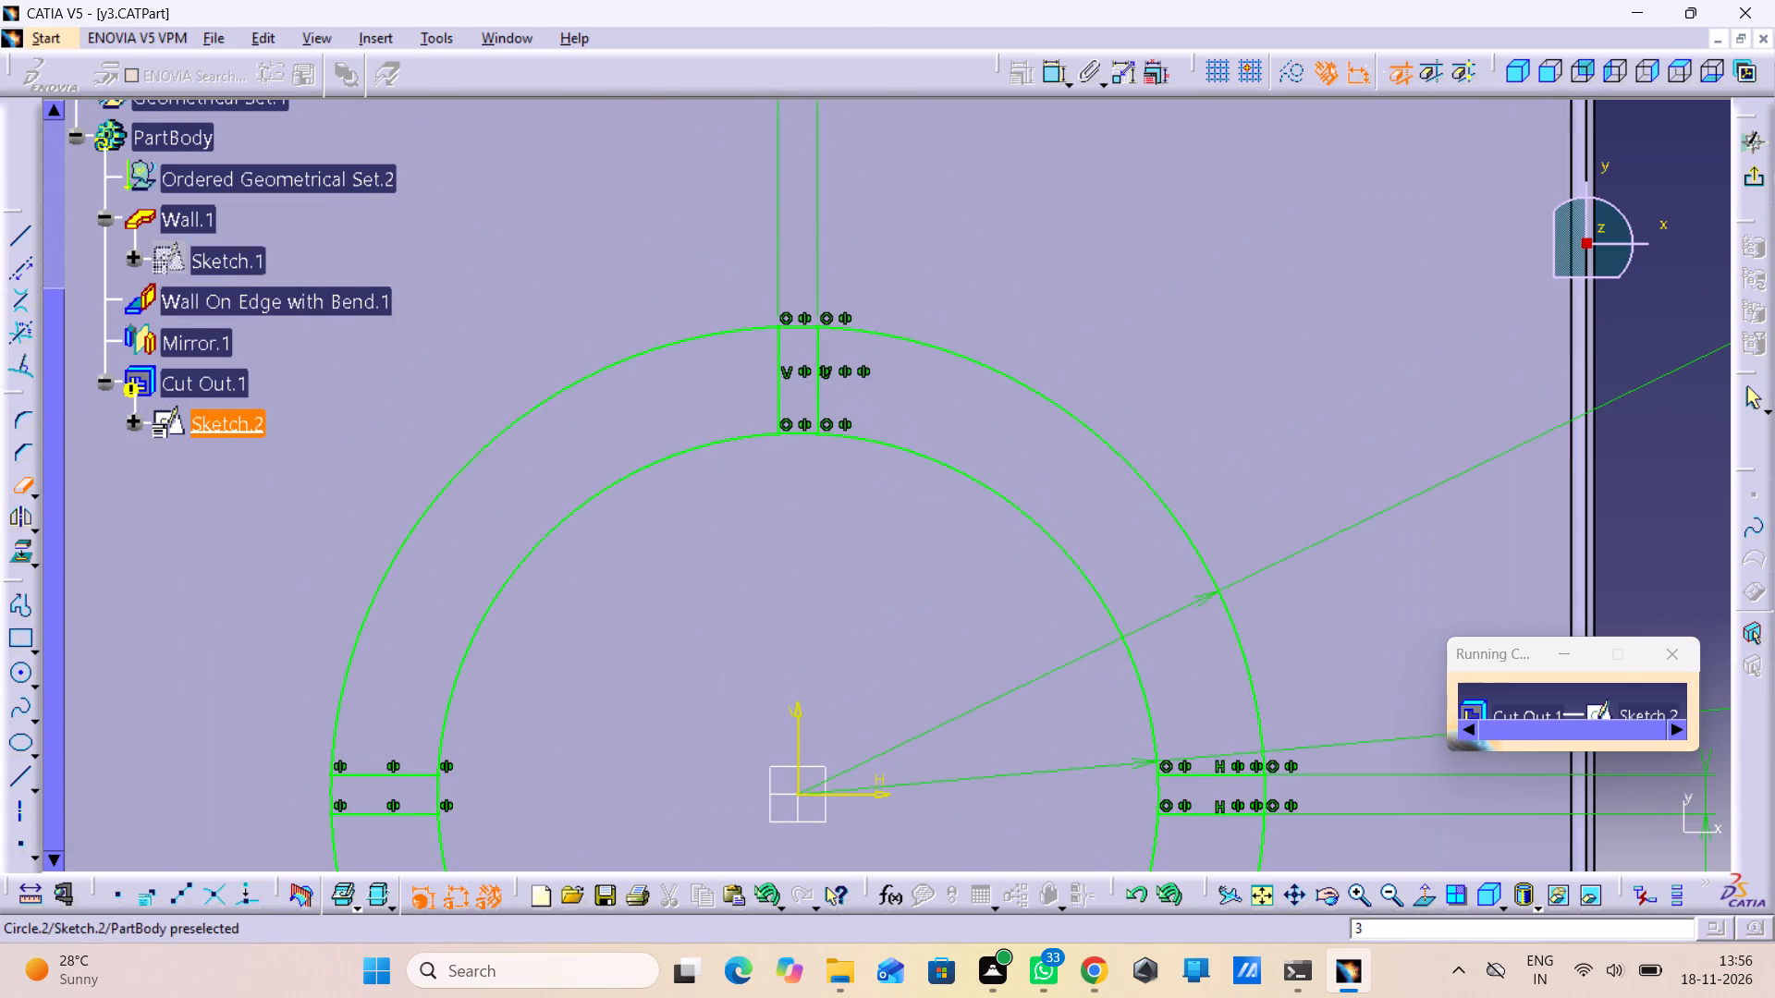
pyautogui.click(798, 327)
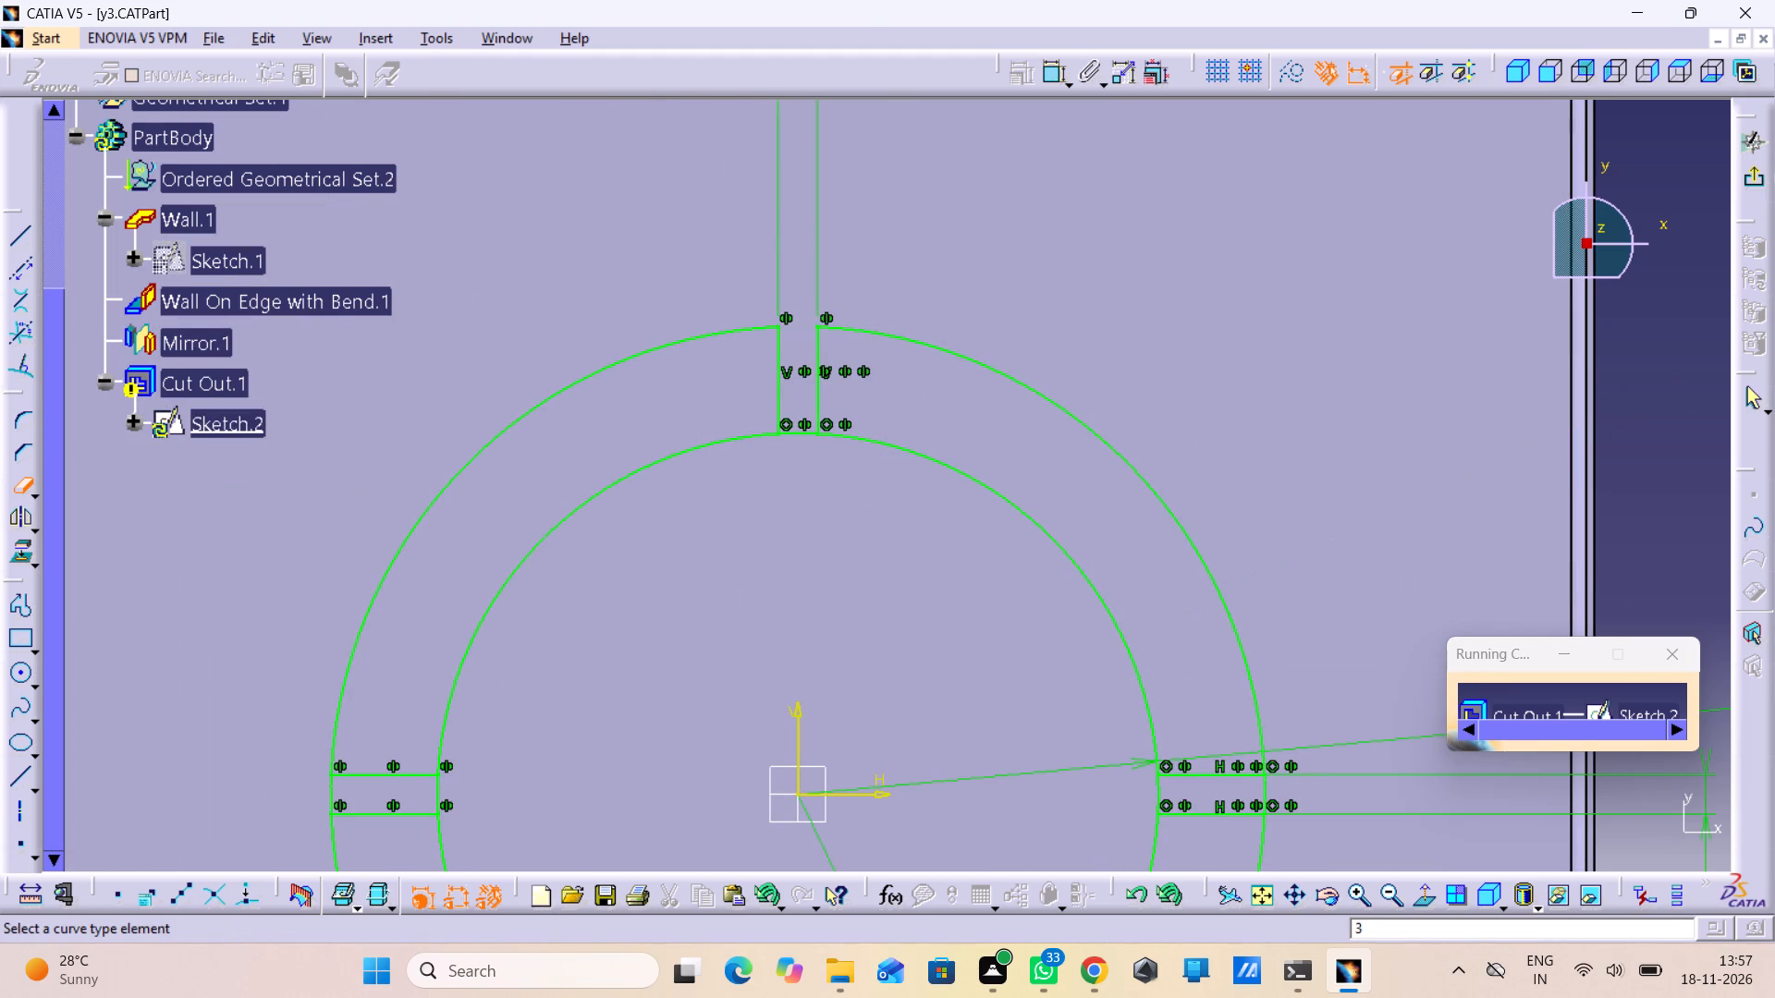
pyautogui.moveTo(799, 384); pyautogui.dragTo(799, 411, button='middle')
pyautogui.rightClick(799, 384)
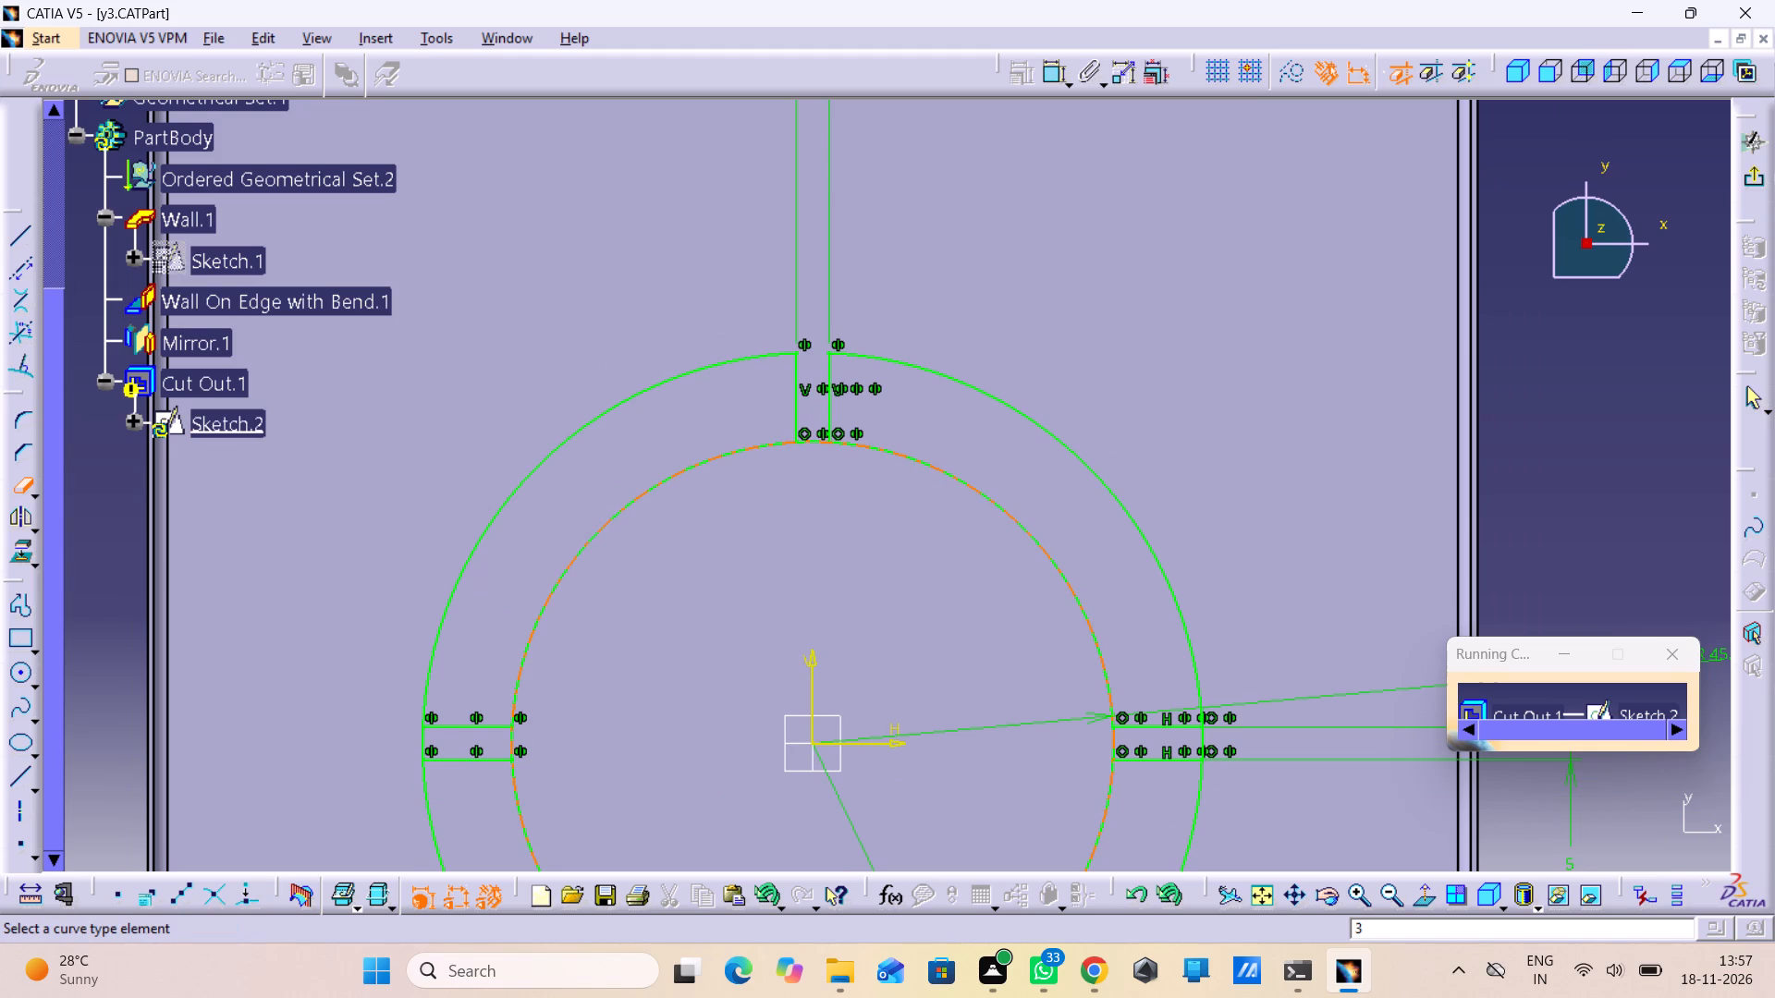
pyautogui.click(810, 444)
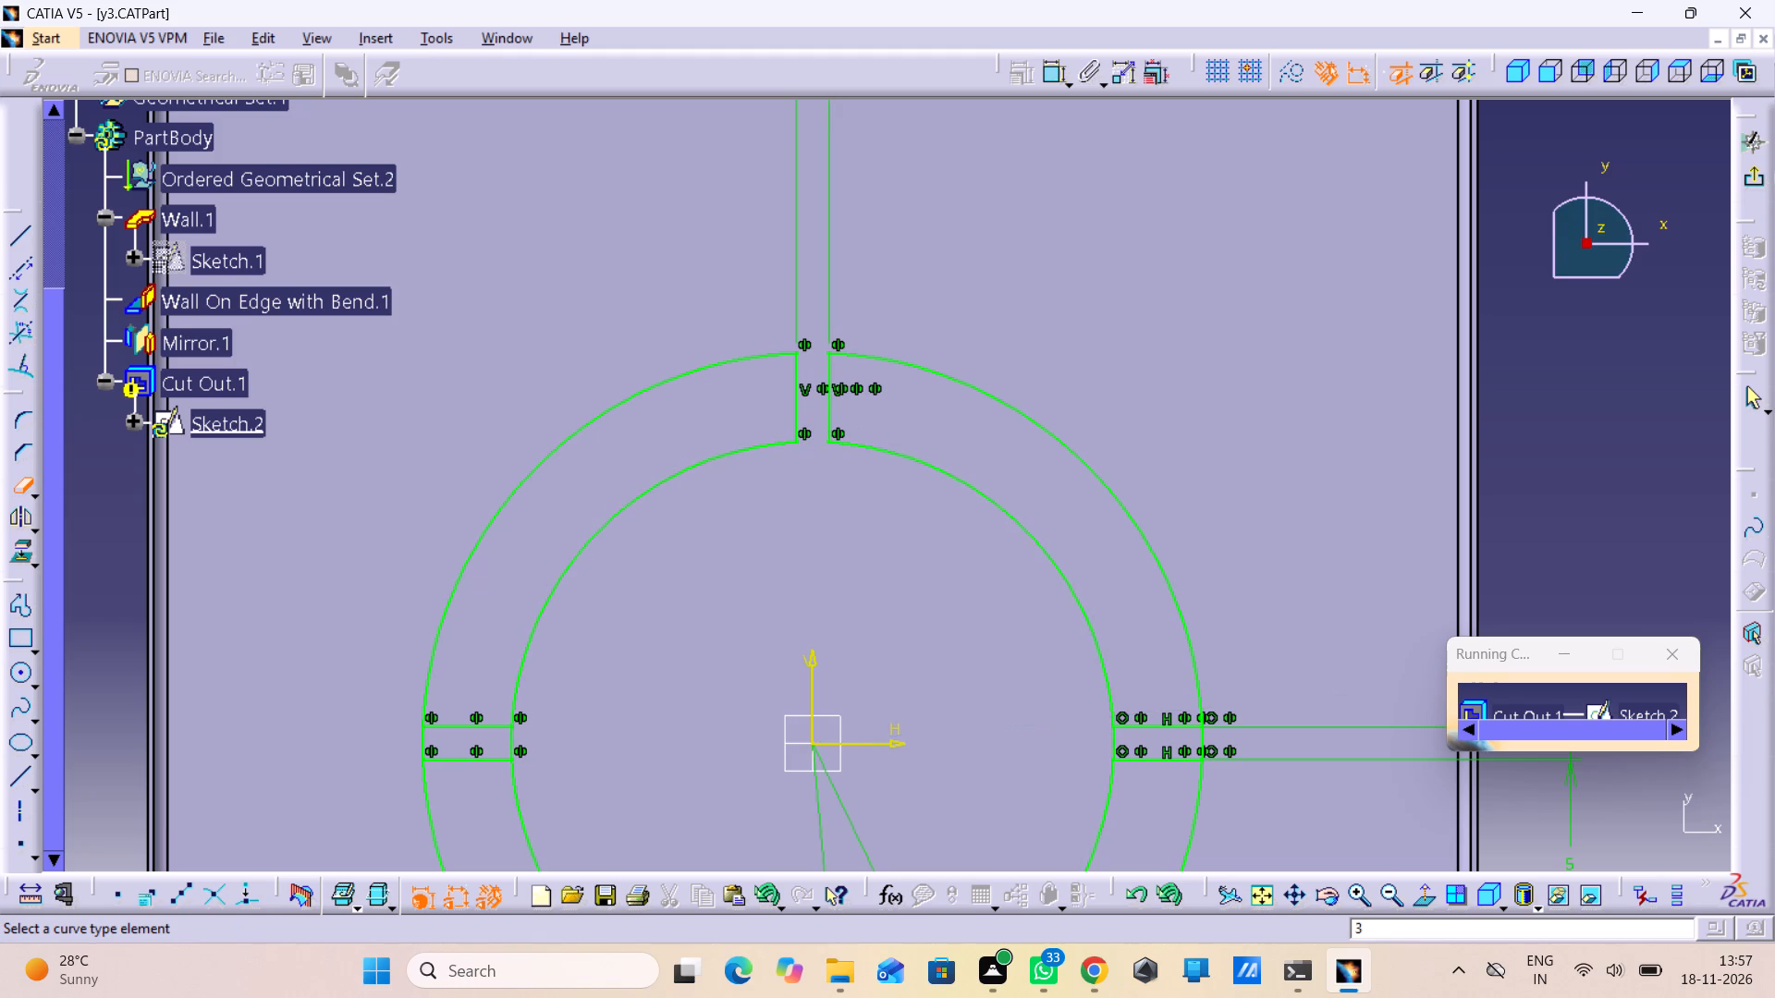
# Quick Trim the inner and outer circle segments inside the lower, +H side and -H side strips, and exit the sketch.
pyautogui.moveTo(799, 464); pyautogui.dragTo(800, 510, button='middle')
pyautogui.rightClick(799, 464)
pyautogui.moveTo(800, 510); pyautogui.dragTo(836, 347, button='middle')
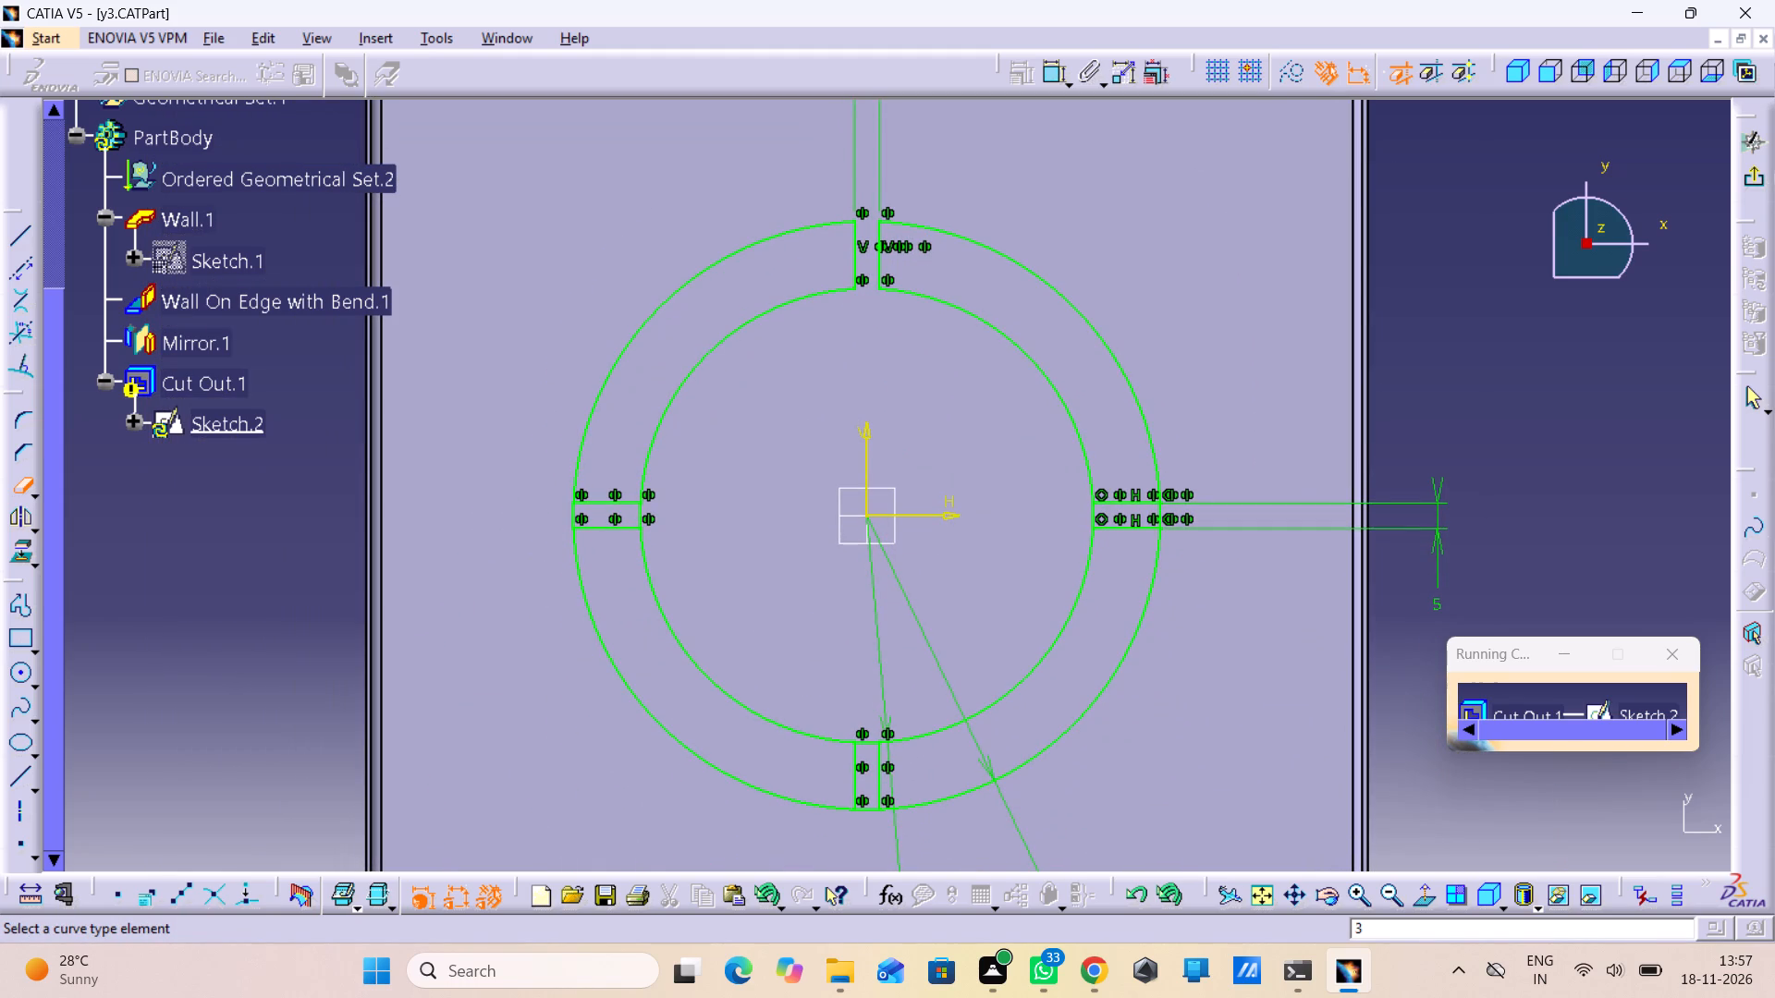
pyautogui.click(860, 741)
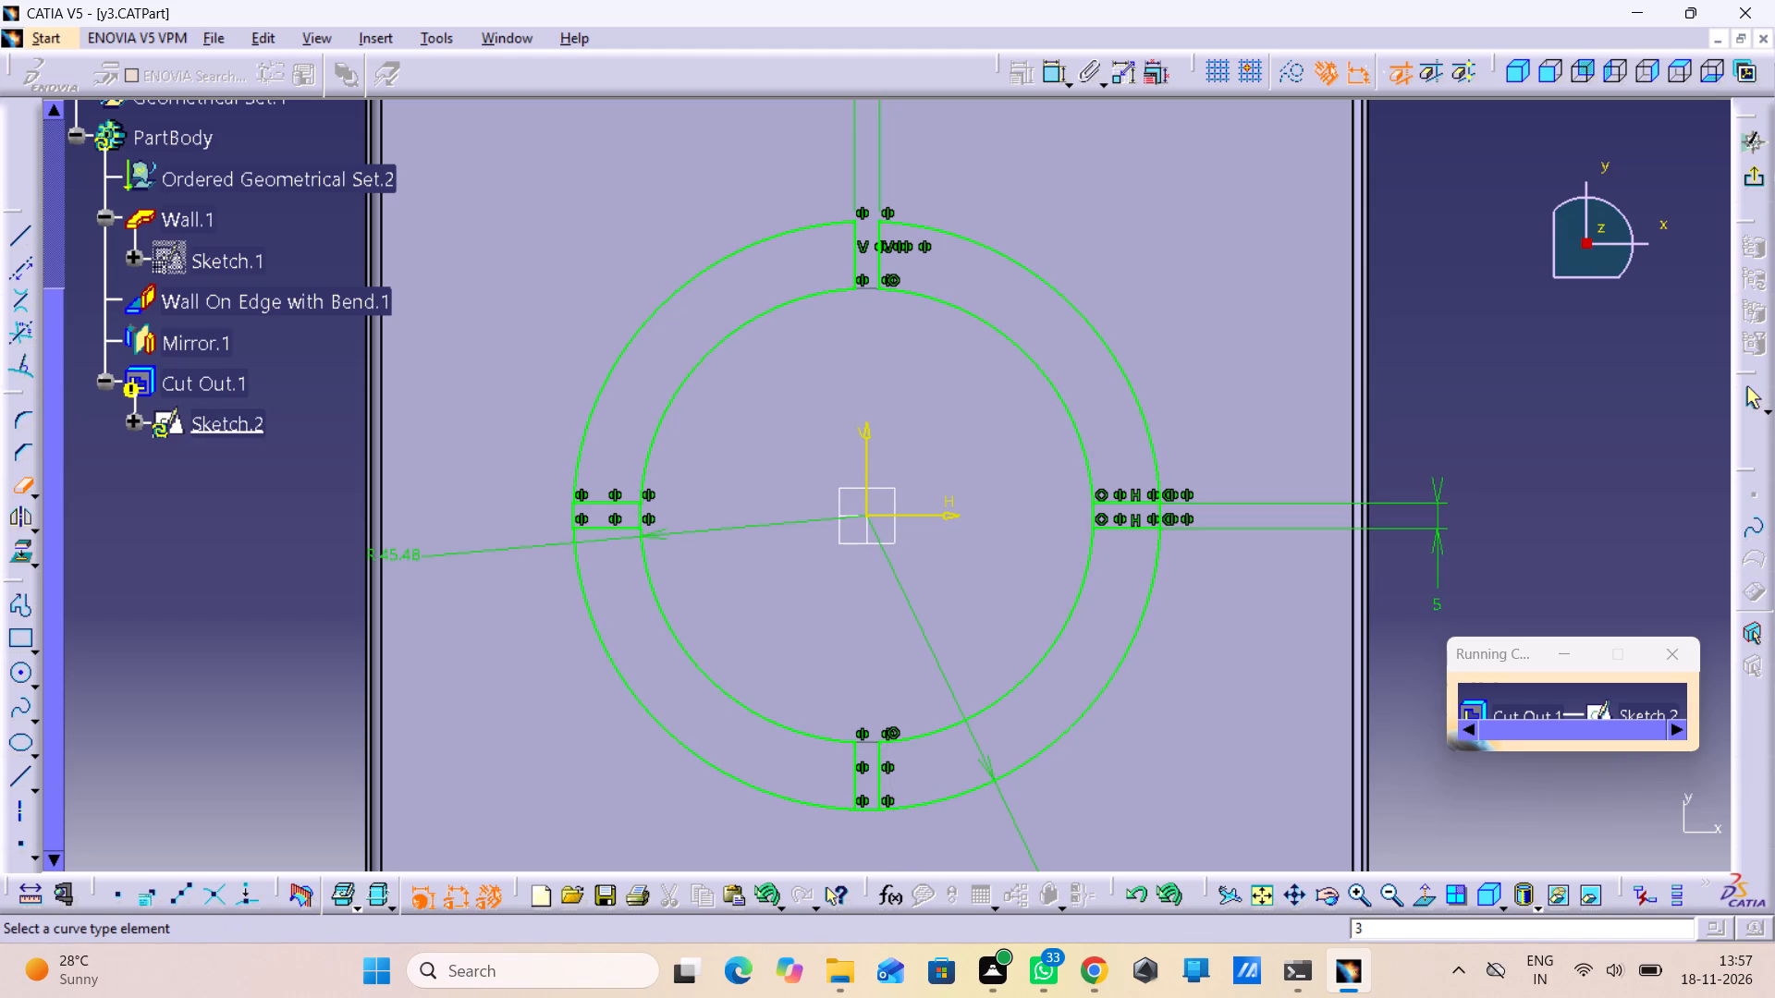
pyautogui.click(870, 813)
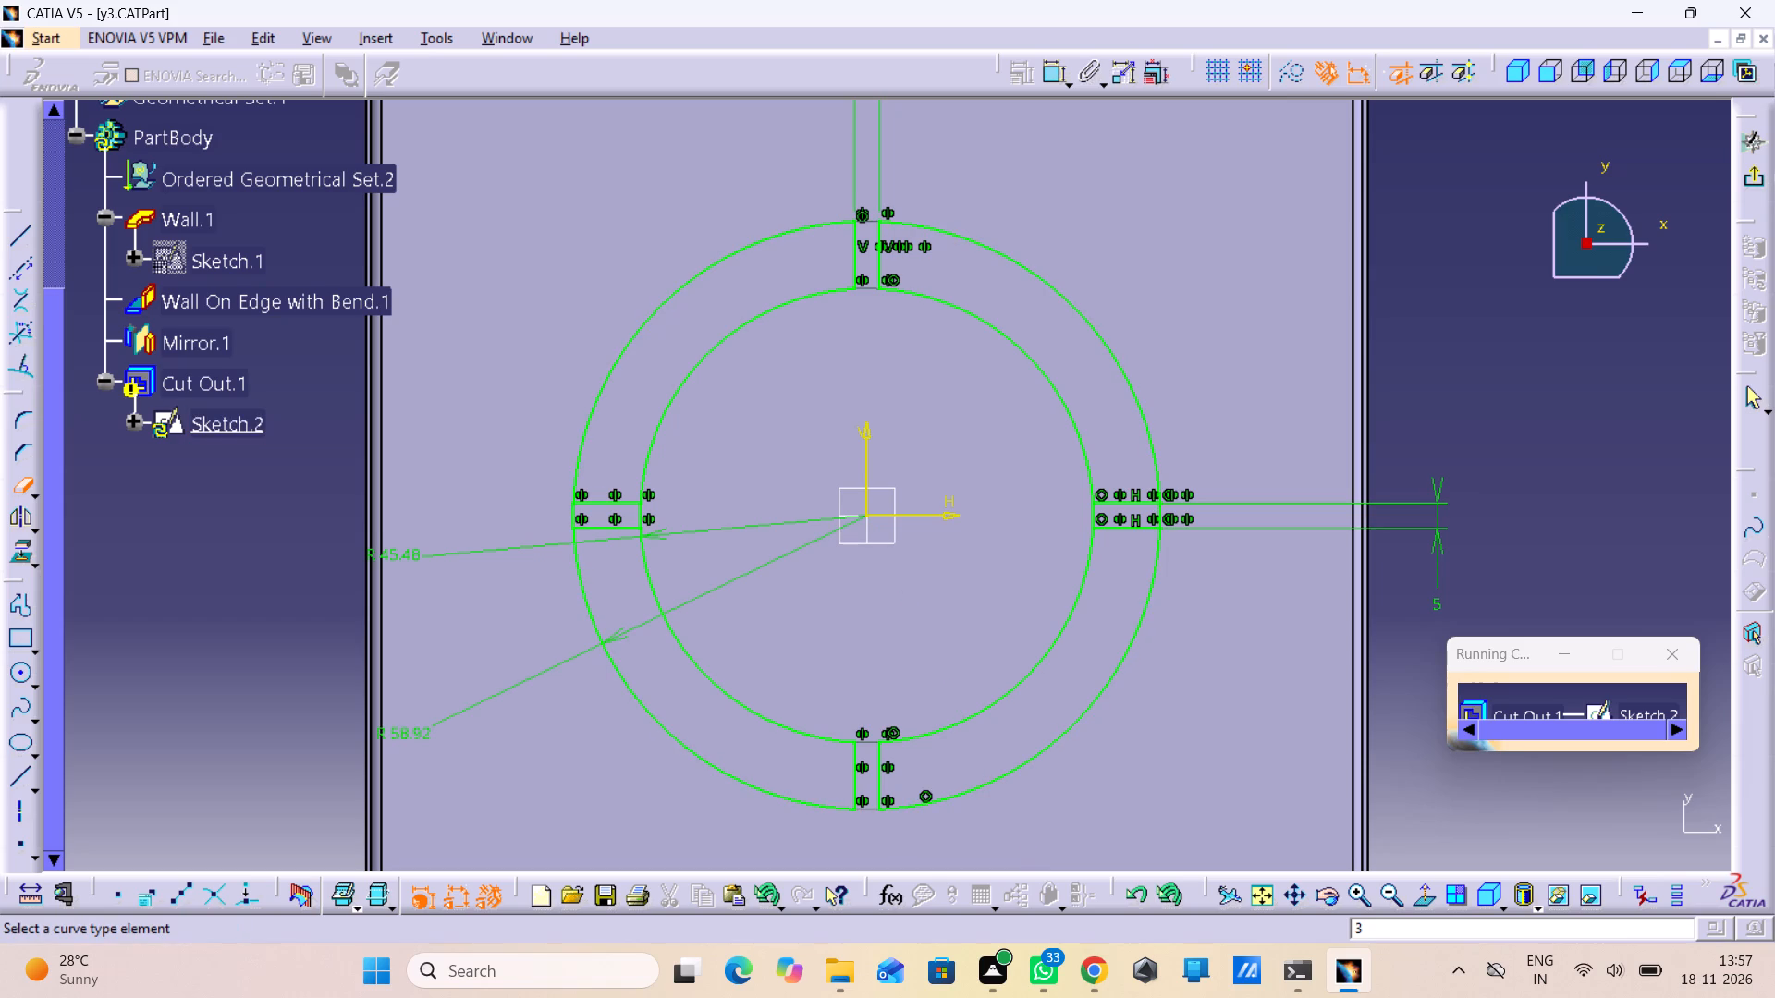
pyautogui.click(1157, 511)
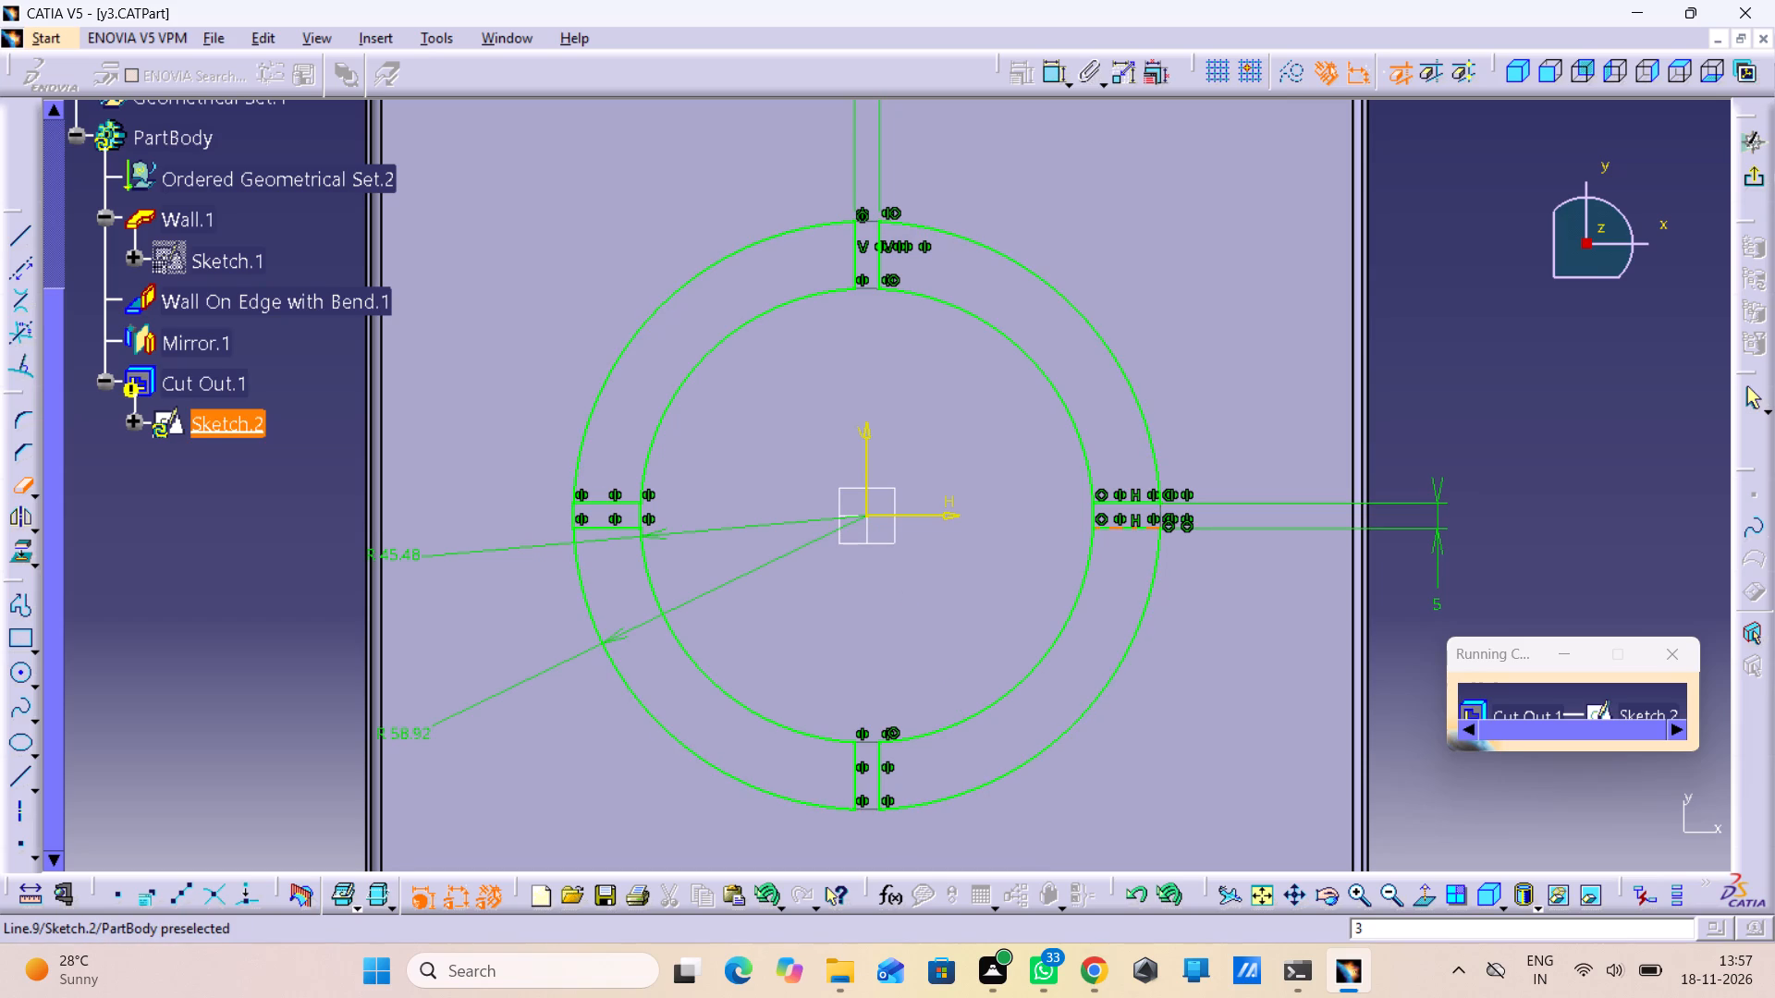
pyautogui.click(1093, 514)
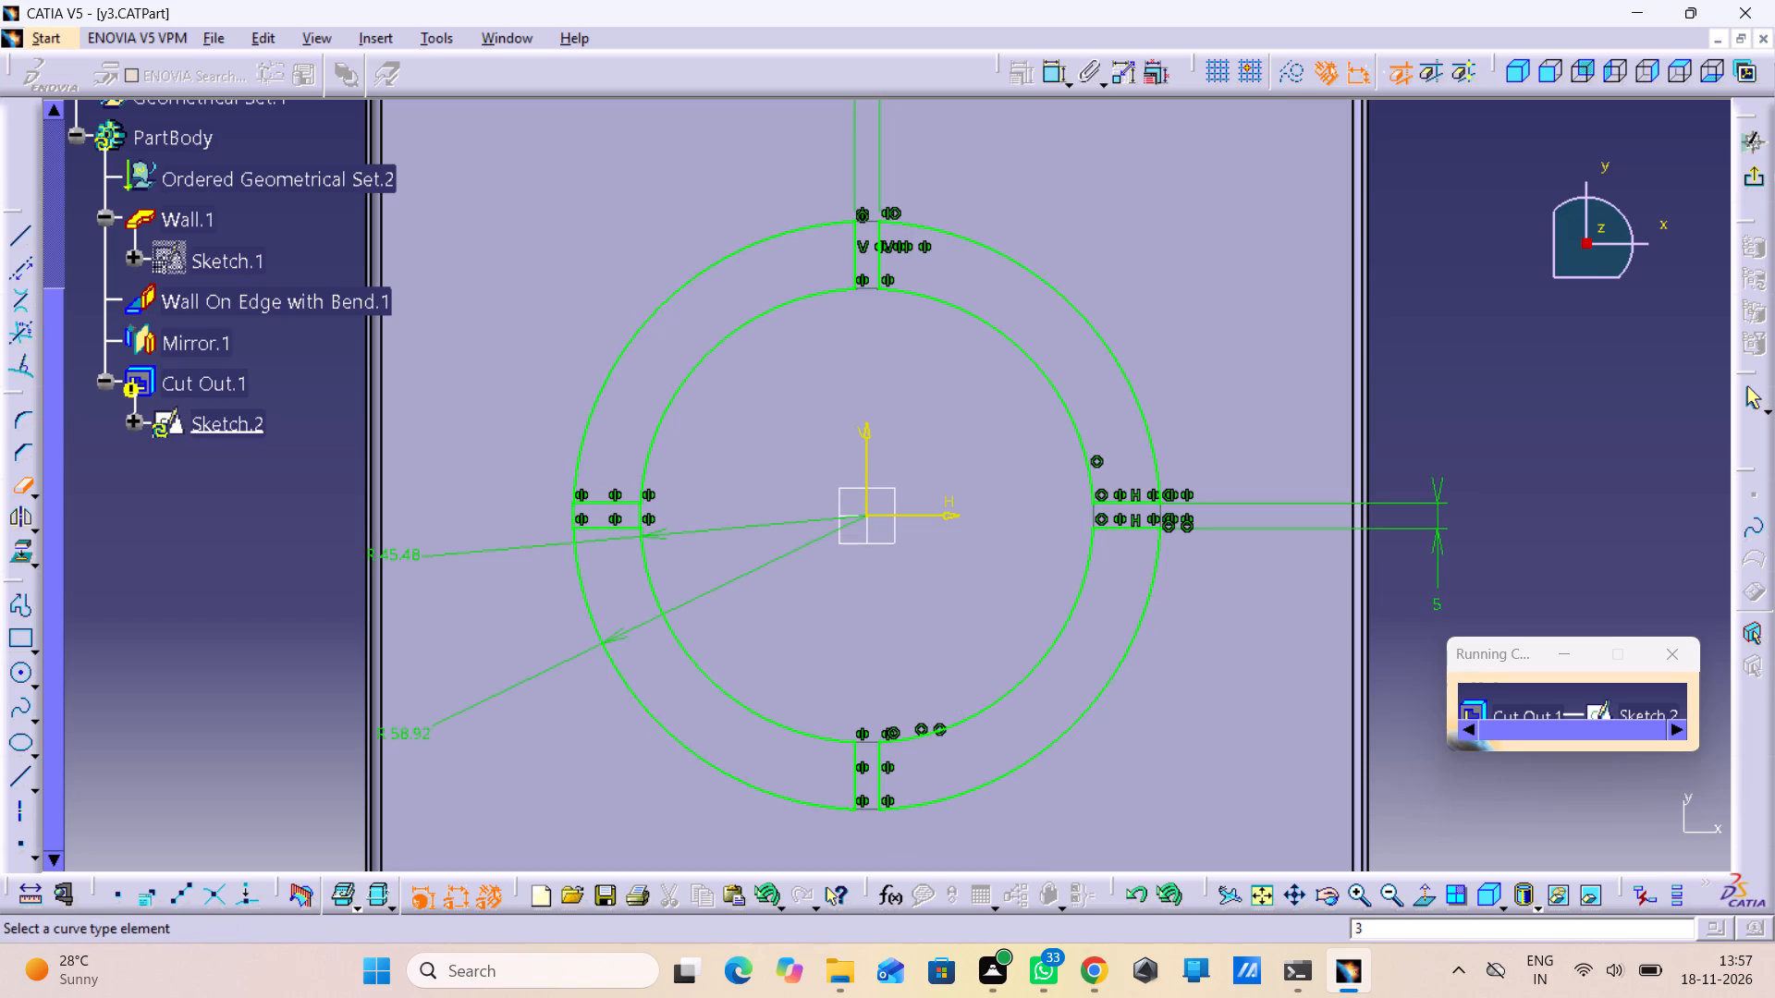
pyautogui.click(644, 522)
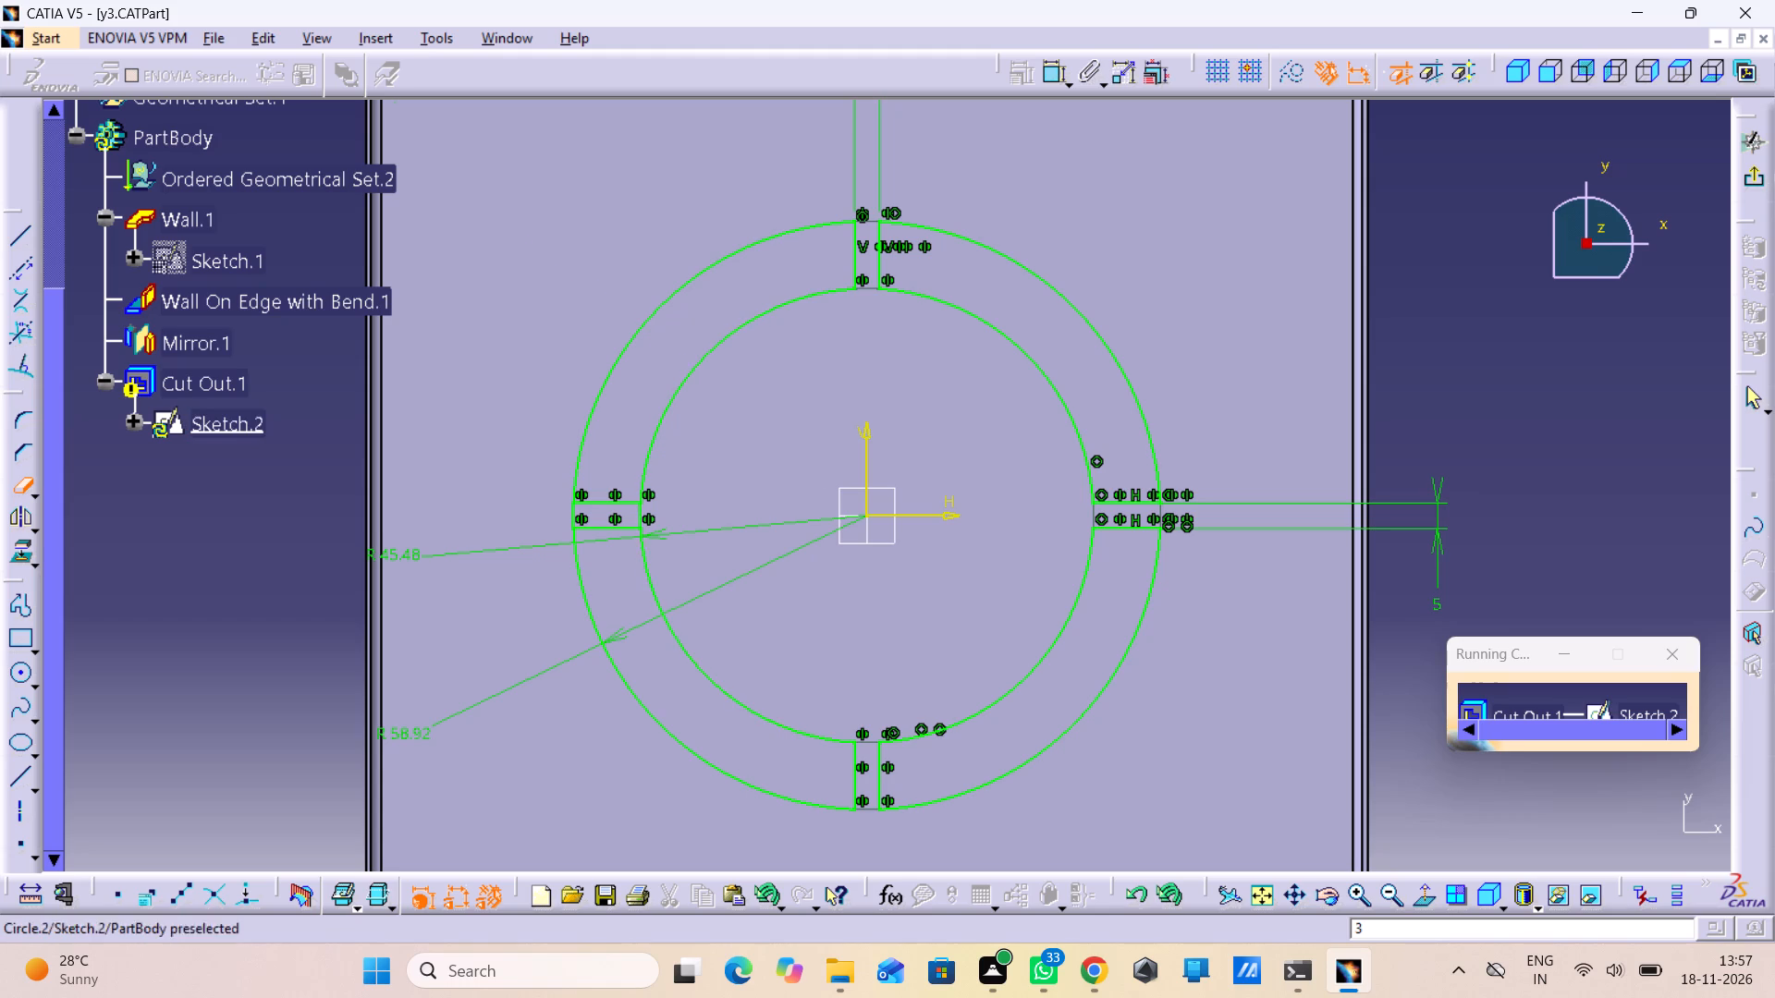
pyautogui.click(577, 523)
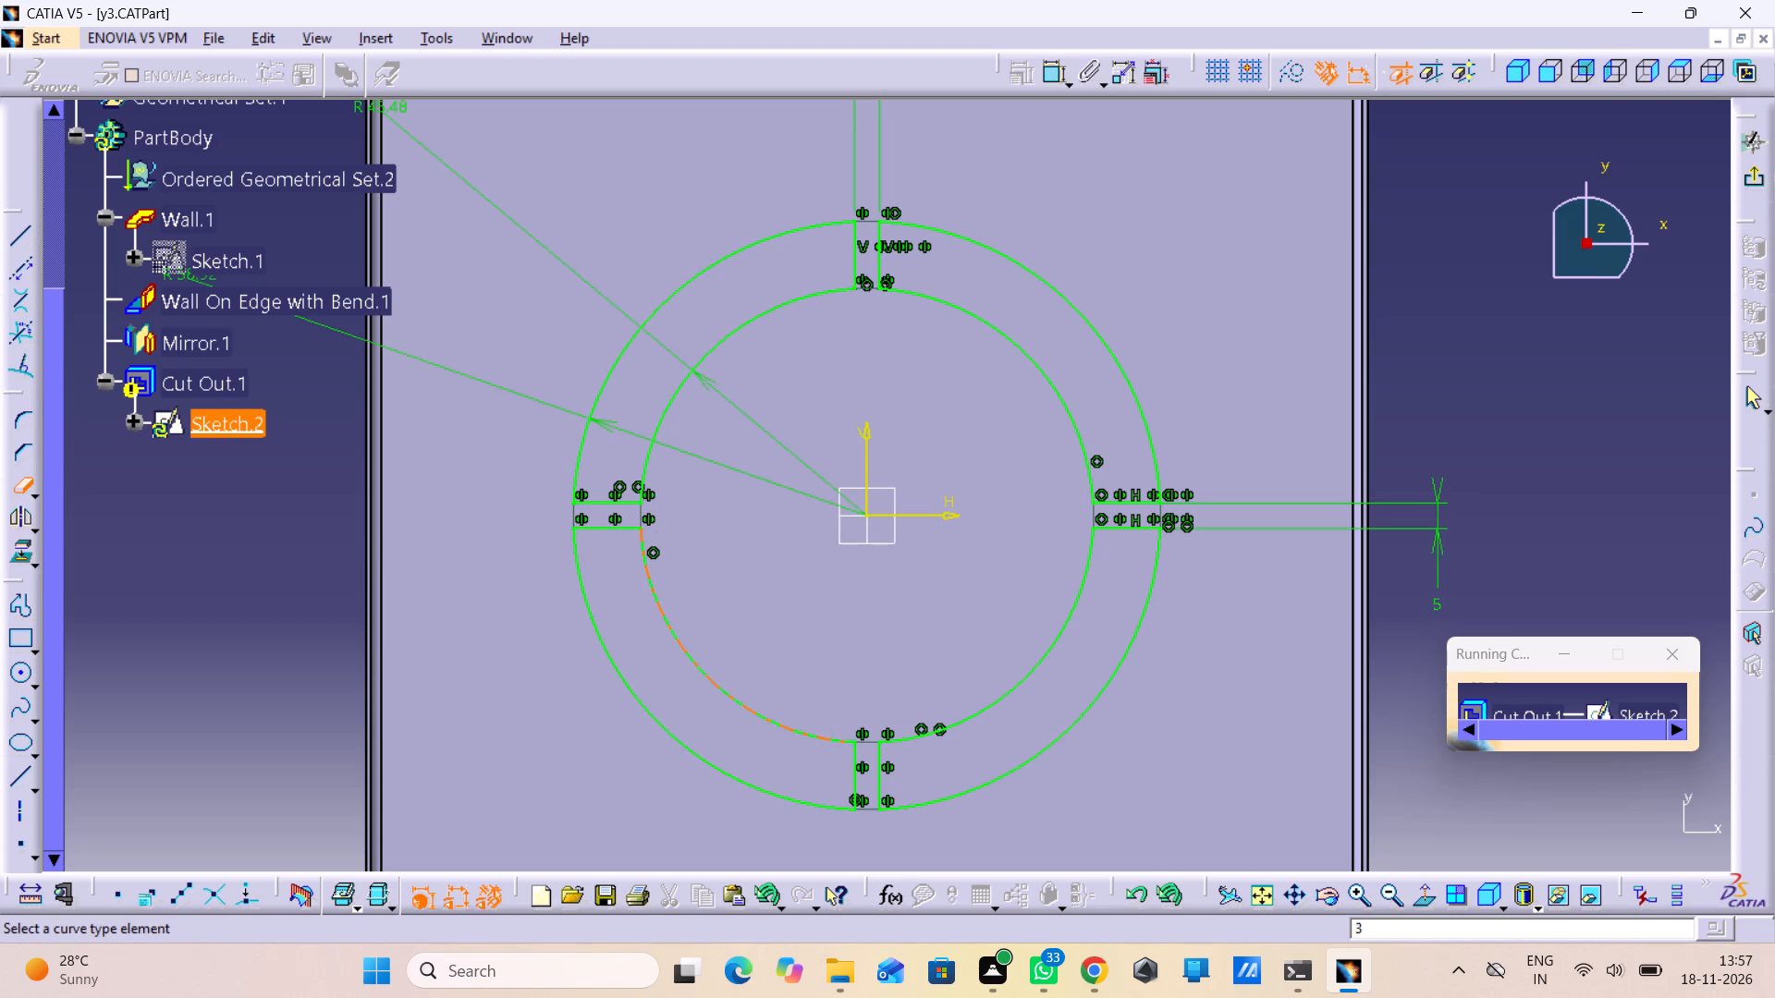
pyautogui.click(1764, 186)
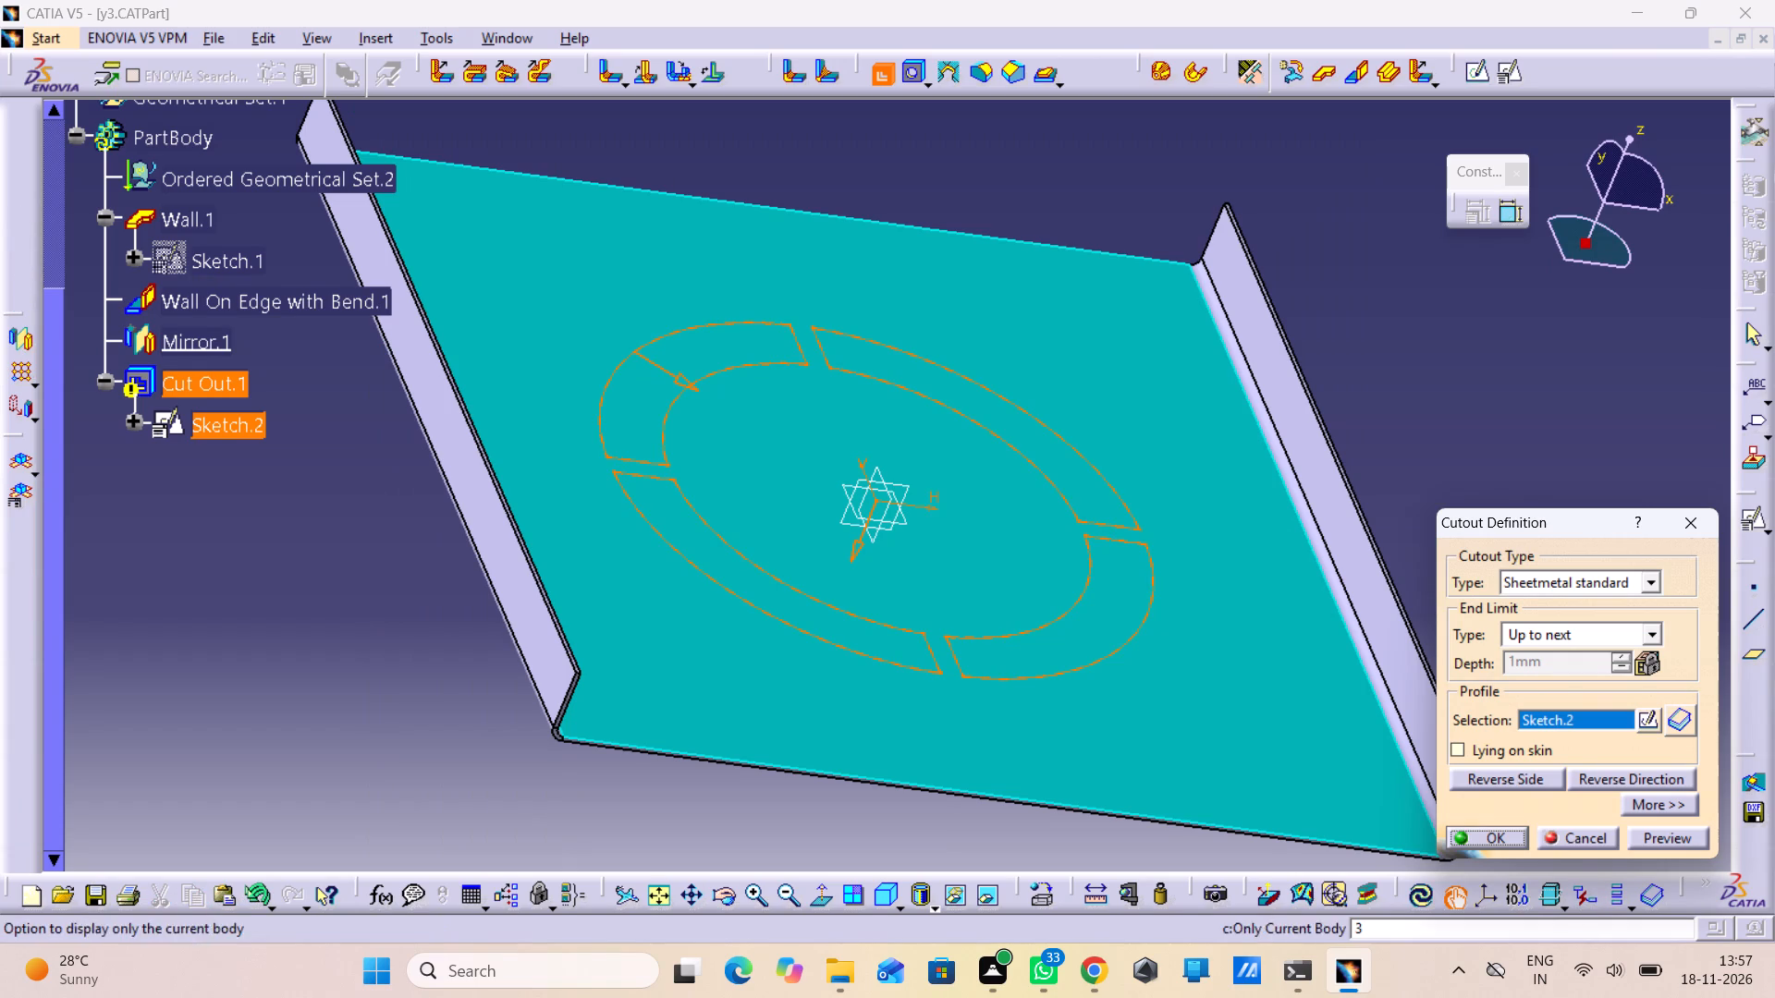
# Preview and create the Sheetmetal standard Cut Out from Sketch.2 with the Up to next end limit.
pyautogui.click(1652, 845)
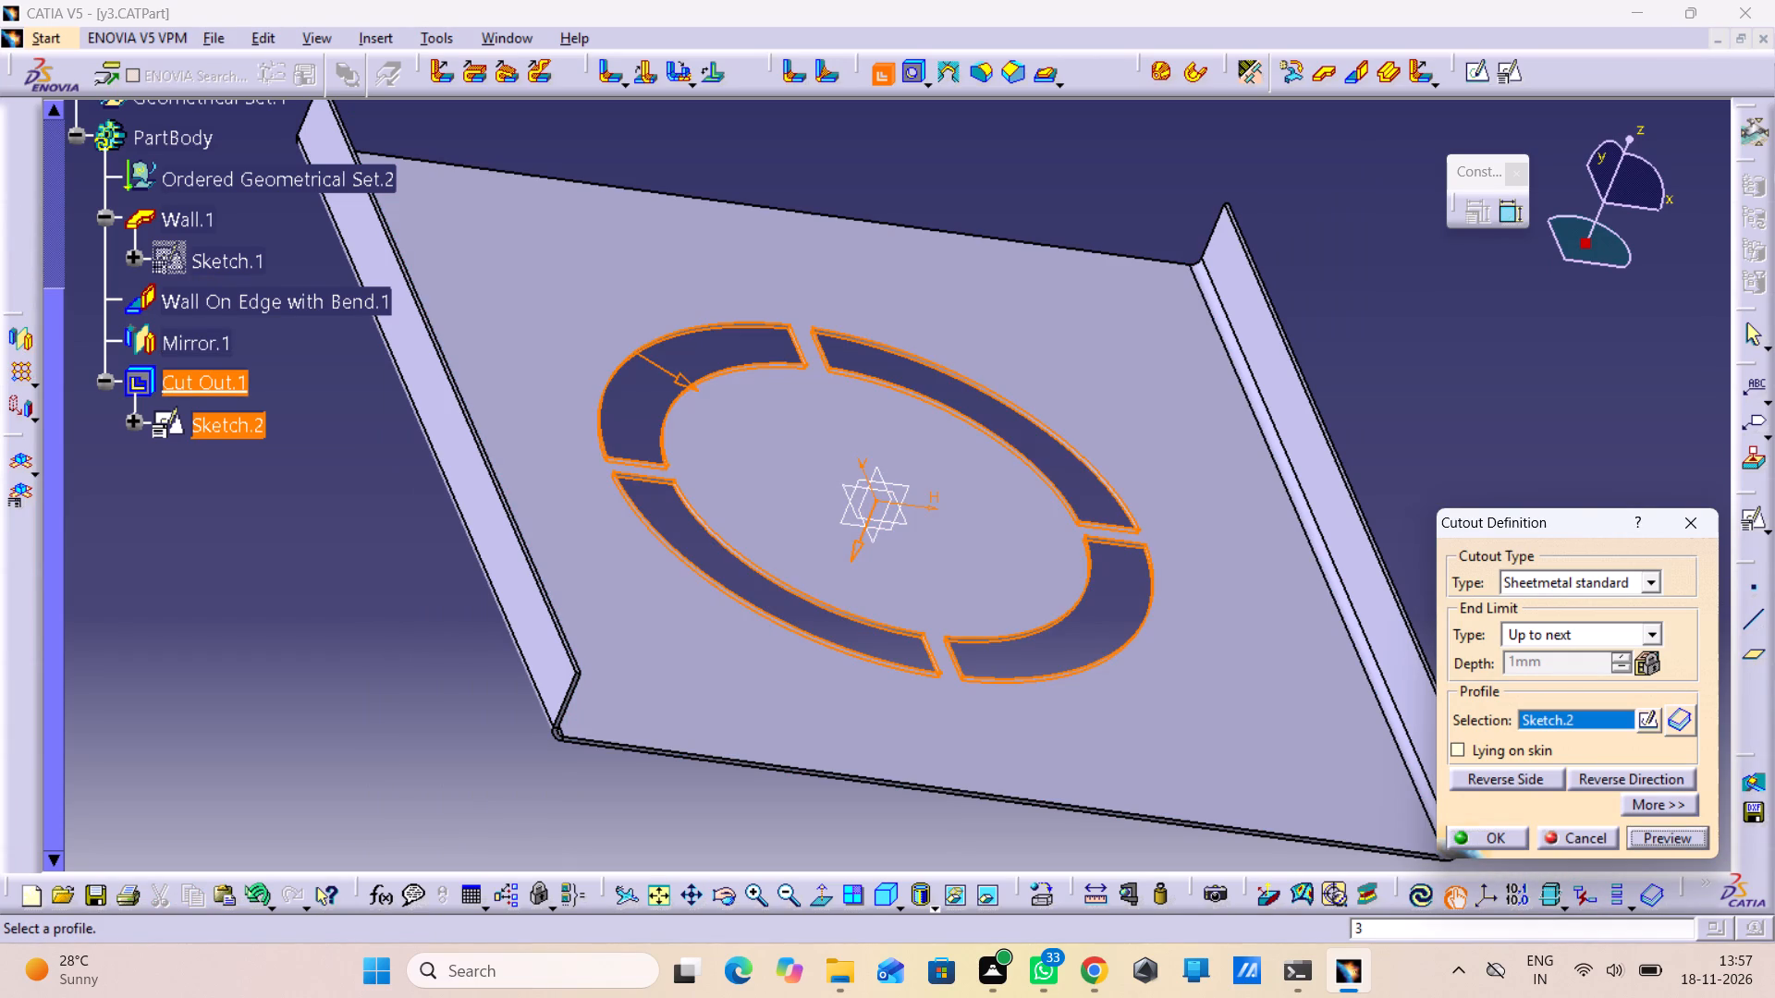
pyautogui.click(1479, 838)
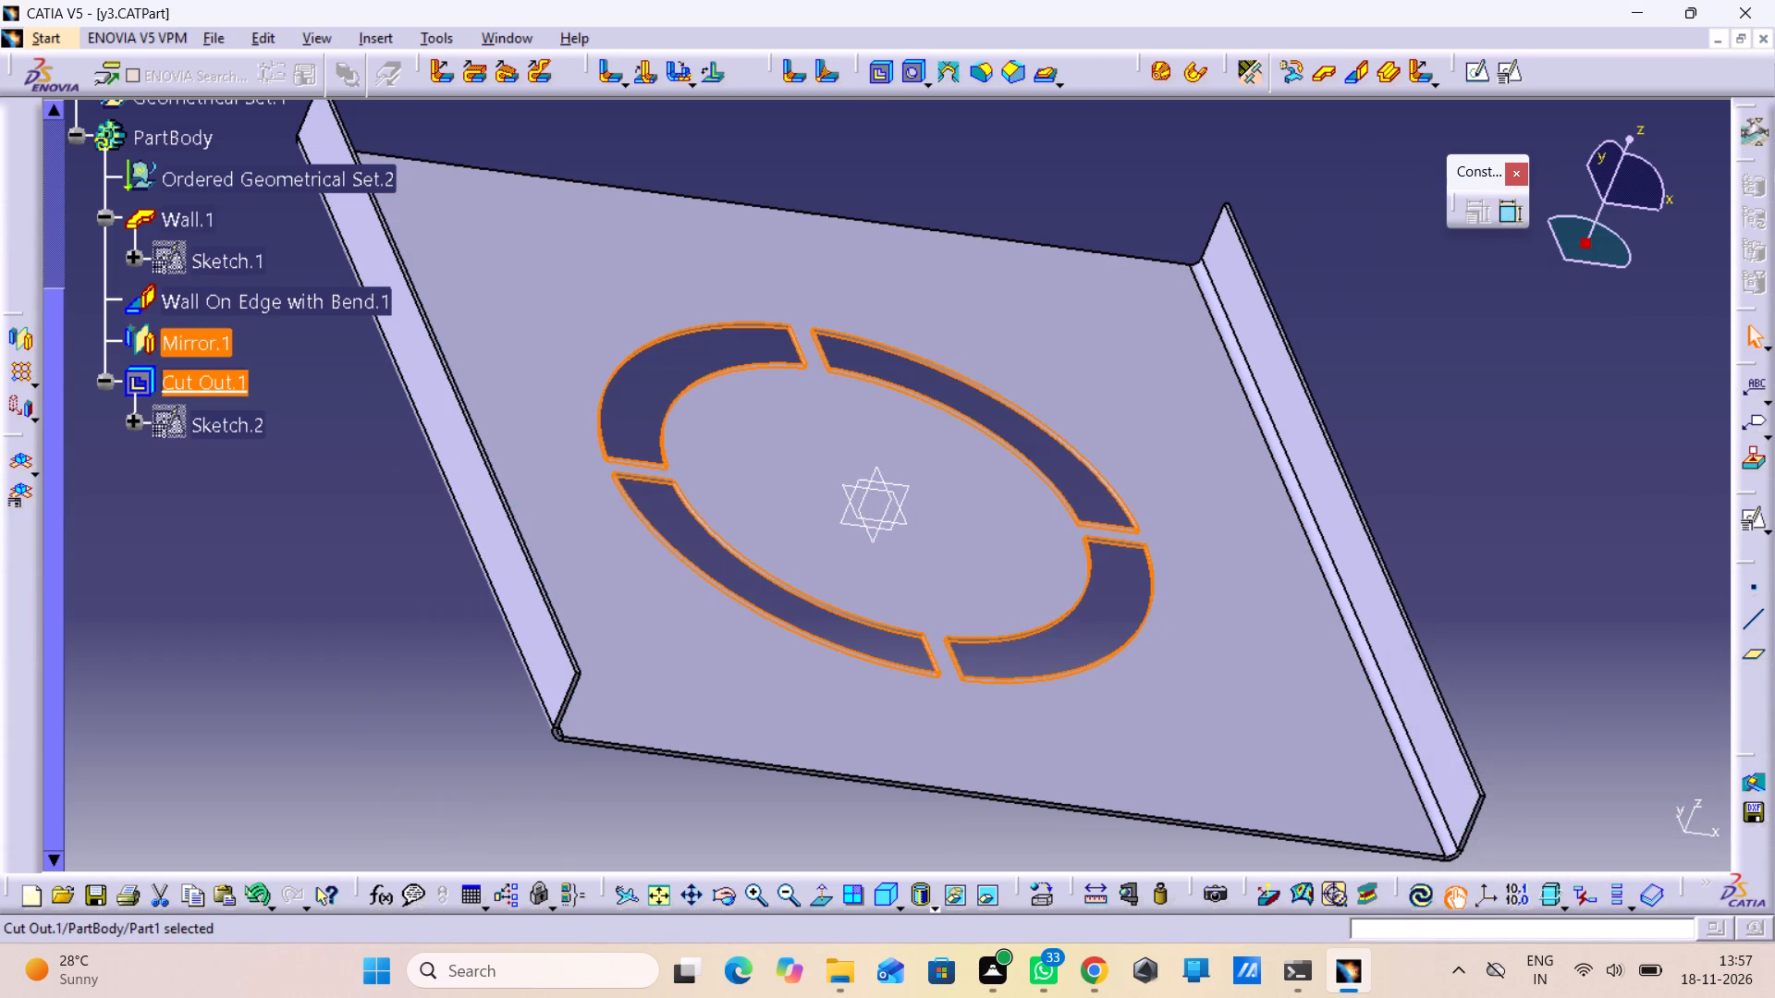
pyautogui.click(1438, 564)
# Create a positioned sketch on the base wall's face with implicit origin and orientation.
pyautogui.click(788, 506)
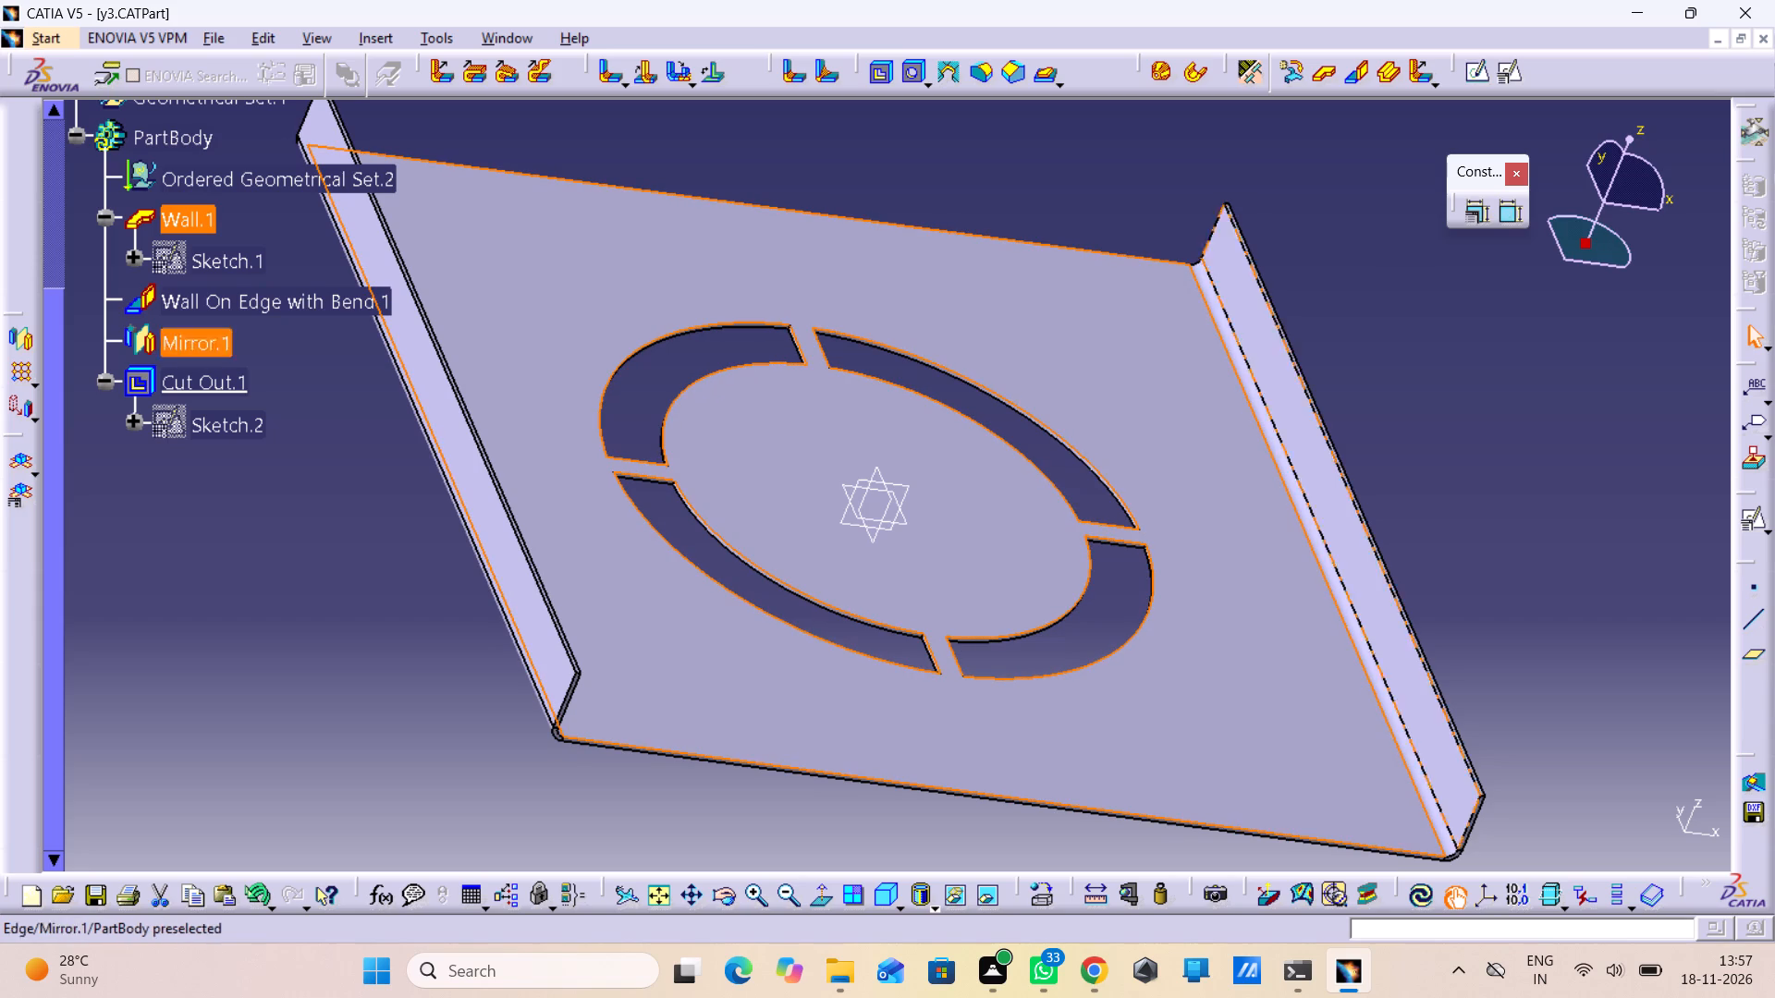
pyautogui.click(1512, 85)
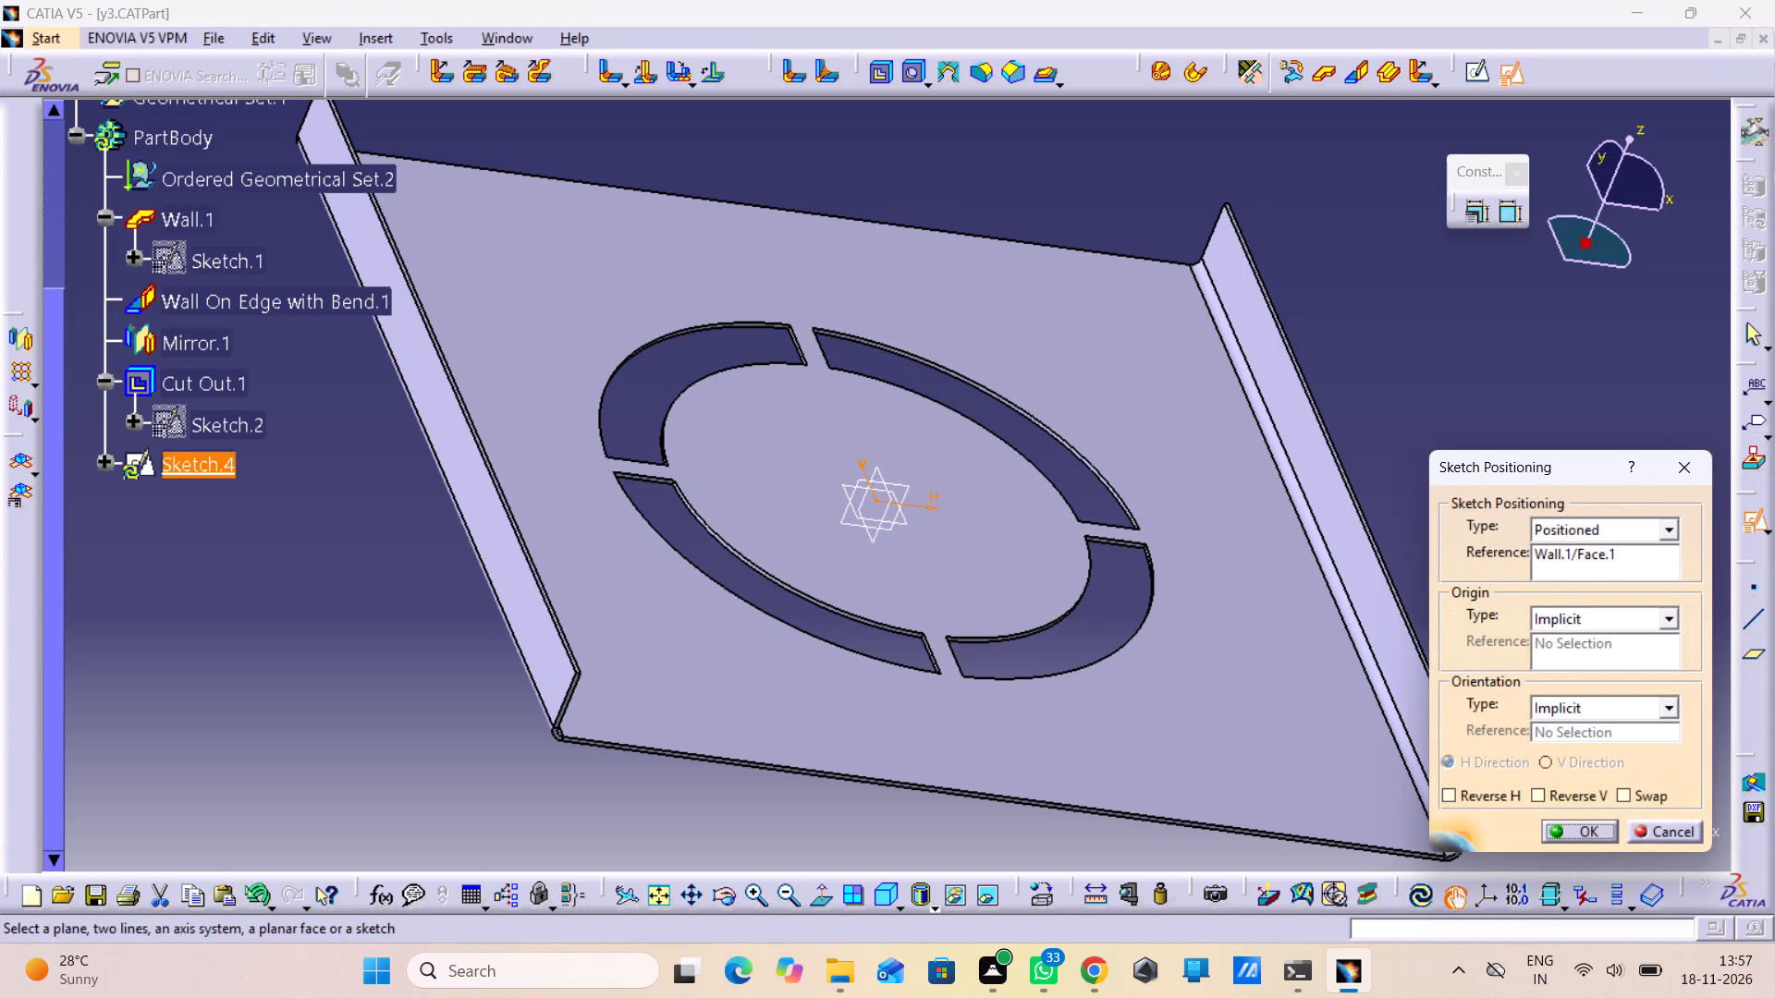
pyautogui.click(1559, 820)
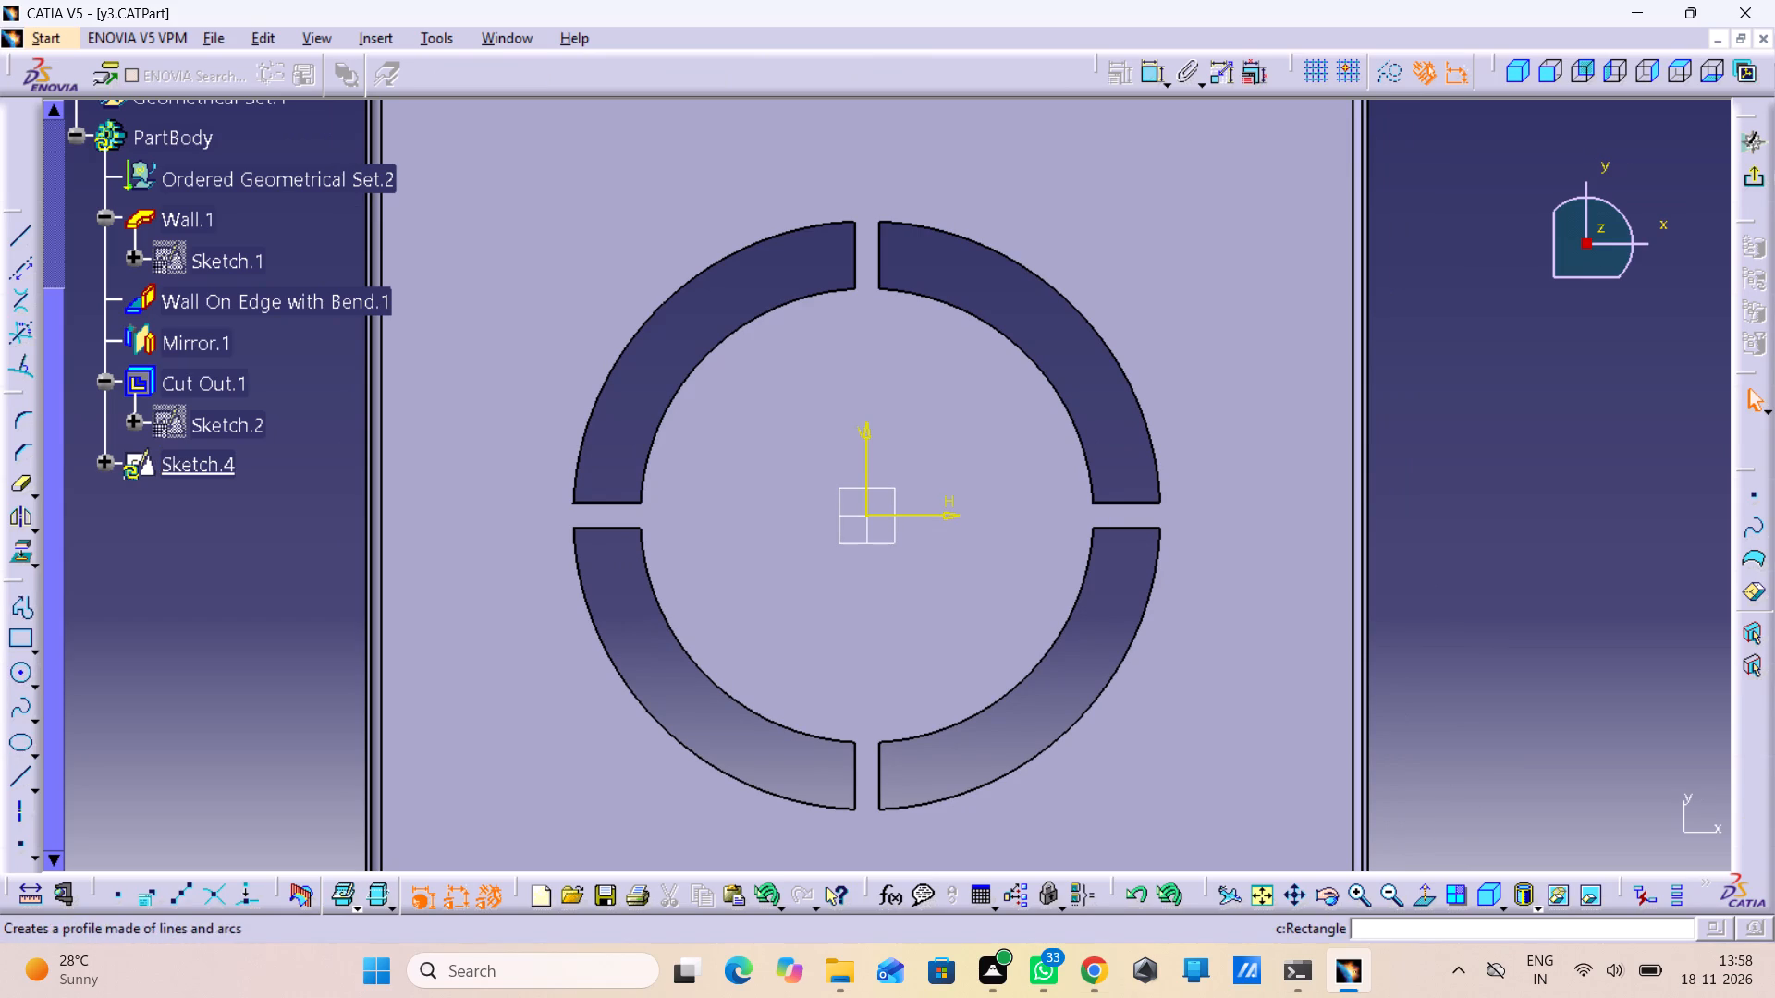
# Draw two concentric circles centred on the sketch origin, about 74 mm and 42 mm in diameter, inside the cut ring.
pyautogui.click(20, 671)
pyautogui.moveTo(20, 669); pyautogui.dragTo(30, 669)
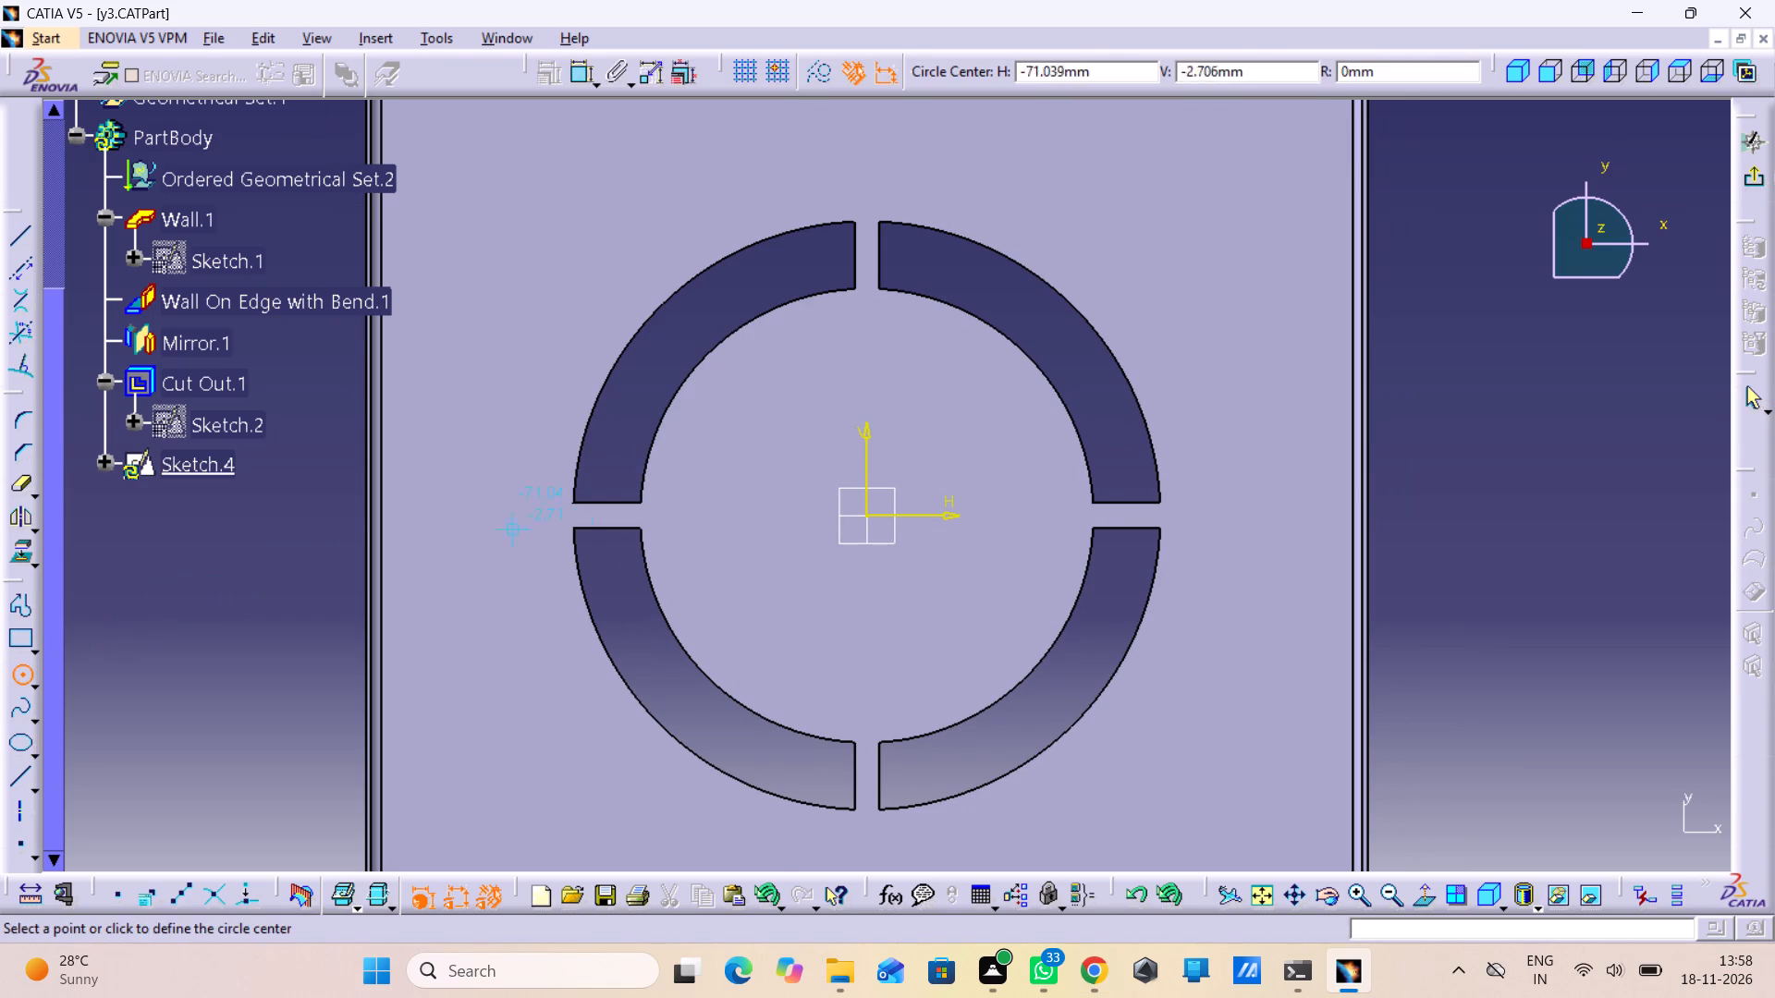
pyautogui.click(863, 511)
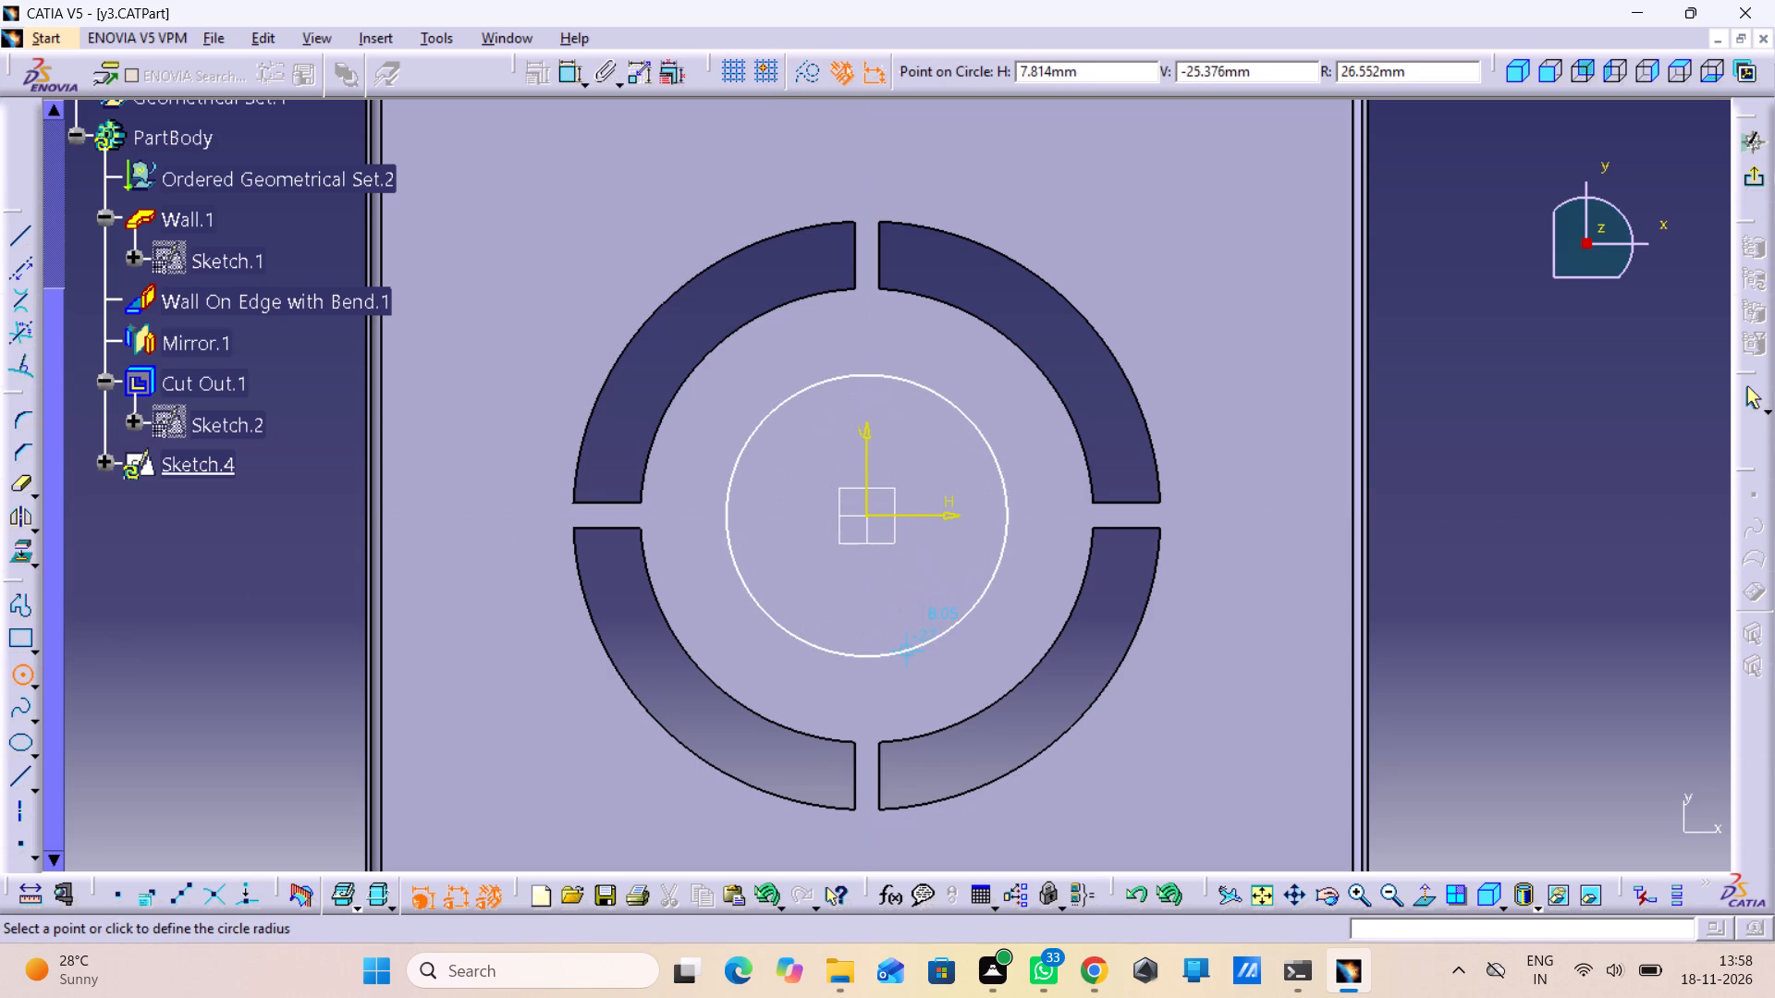
pyautogui.click(925, 691)
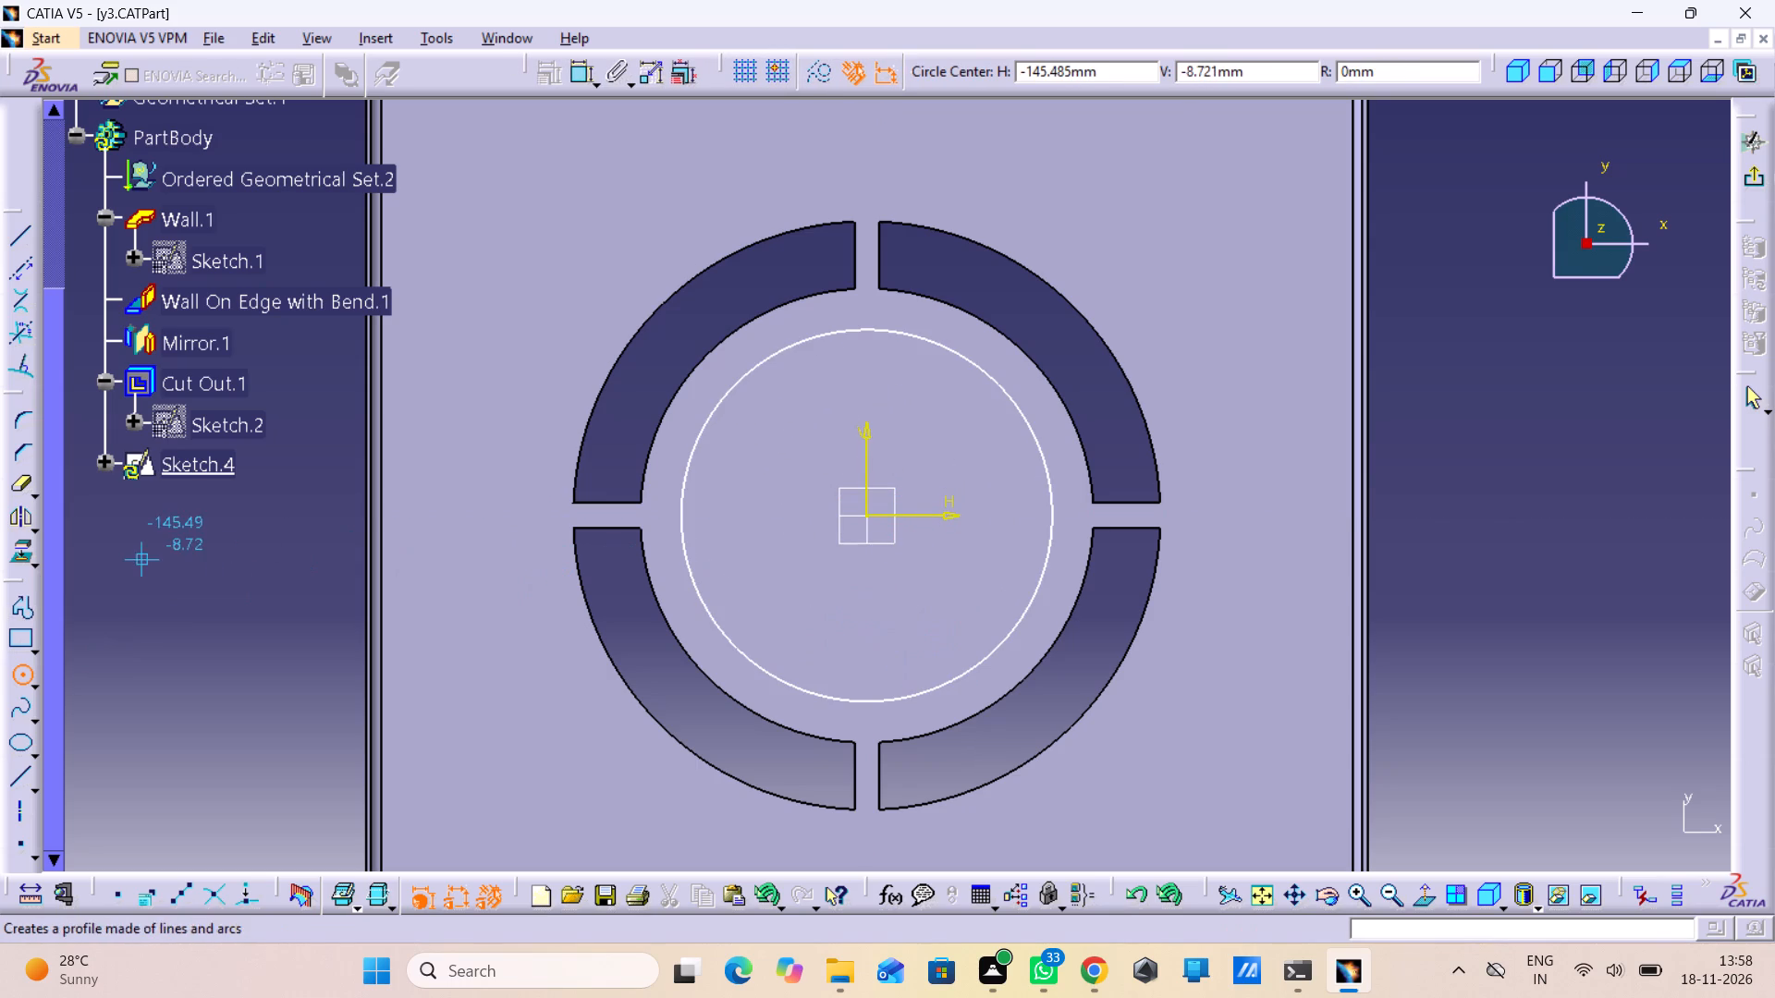
pyautogui.click(865, 513)
pyautogui.click(912, 614)
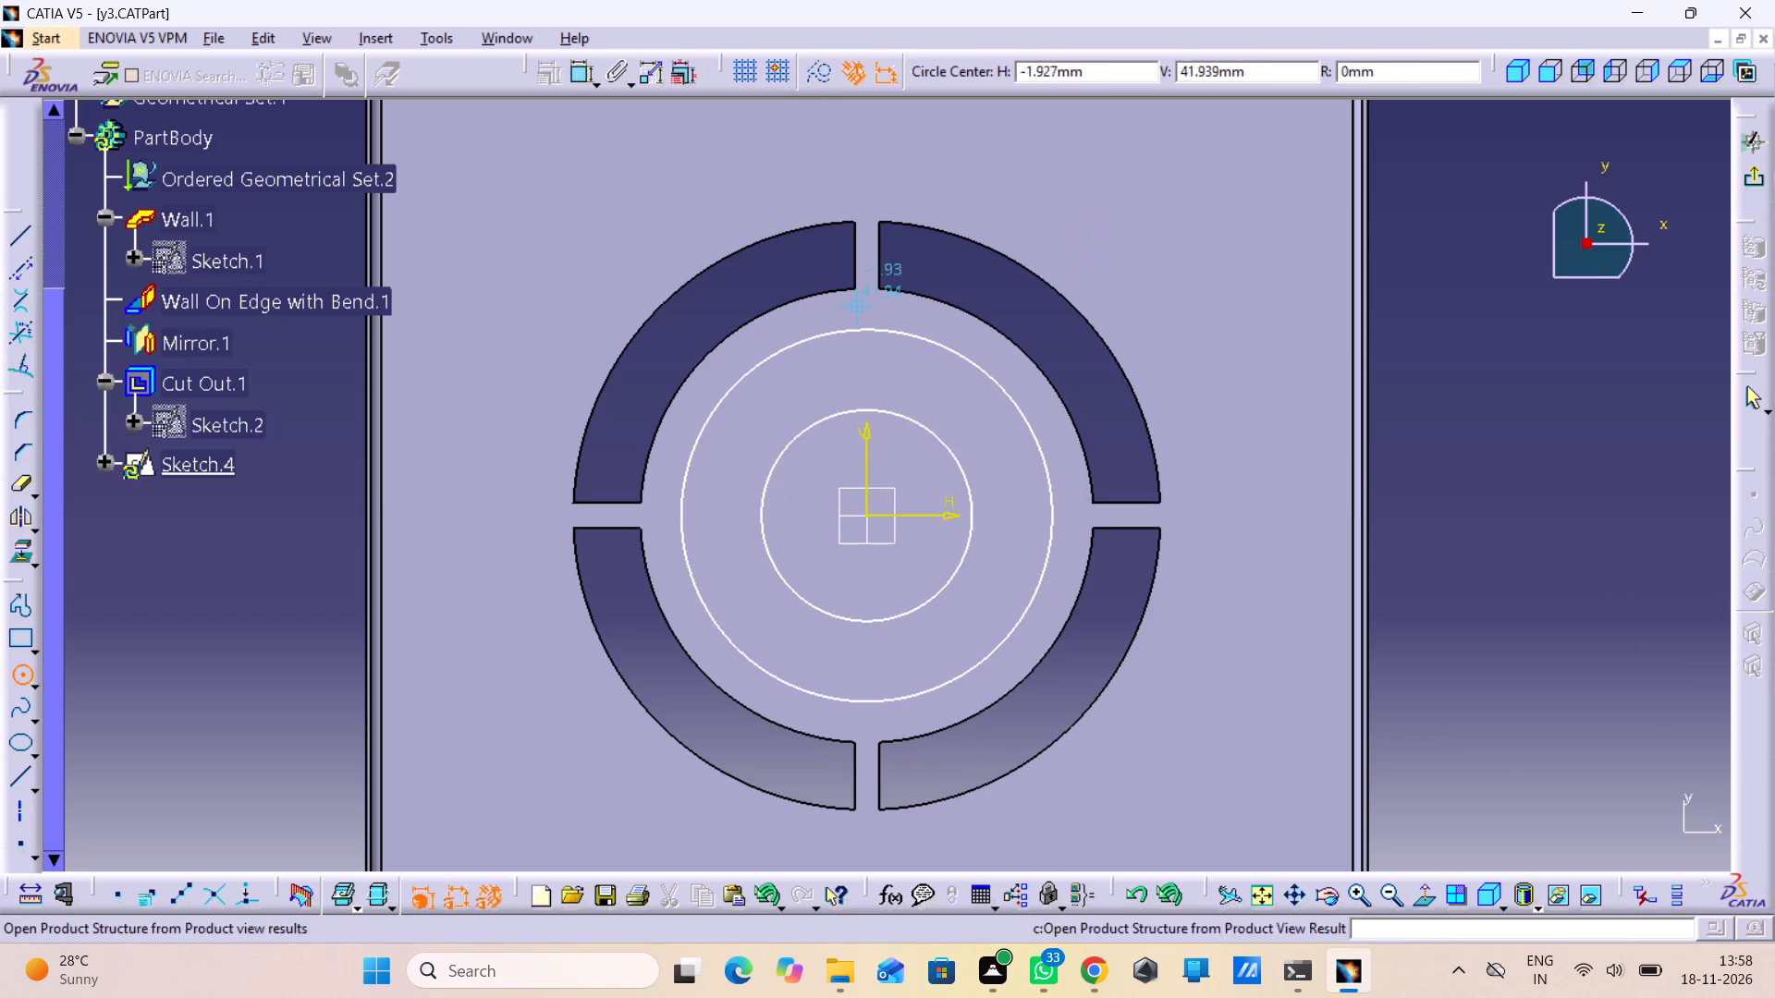
pyautogui.click(17, 677)
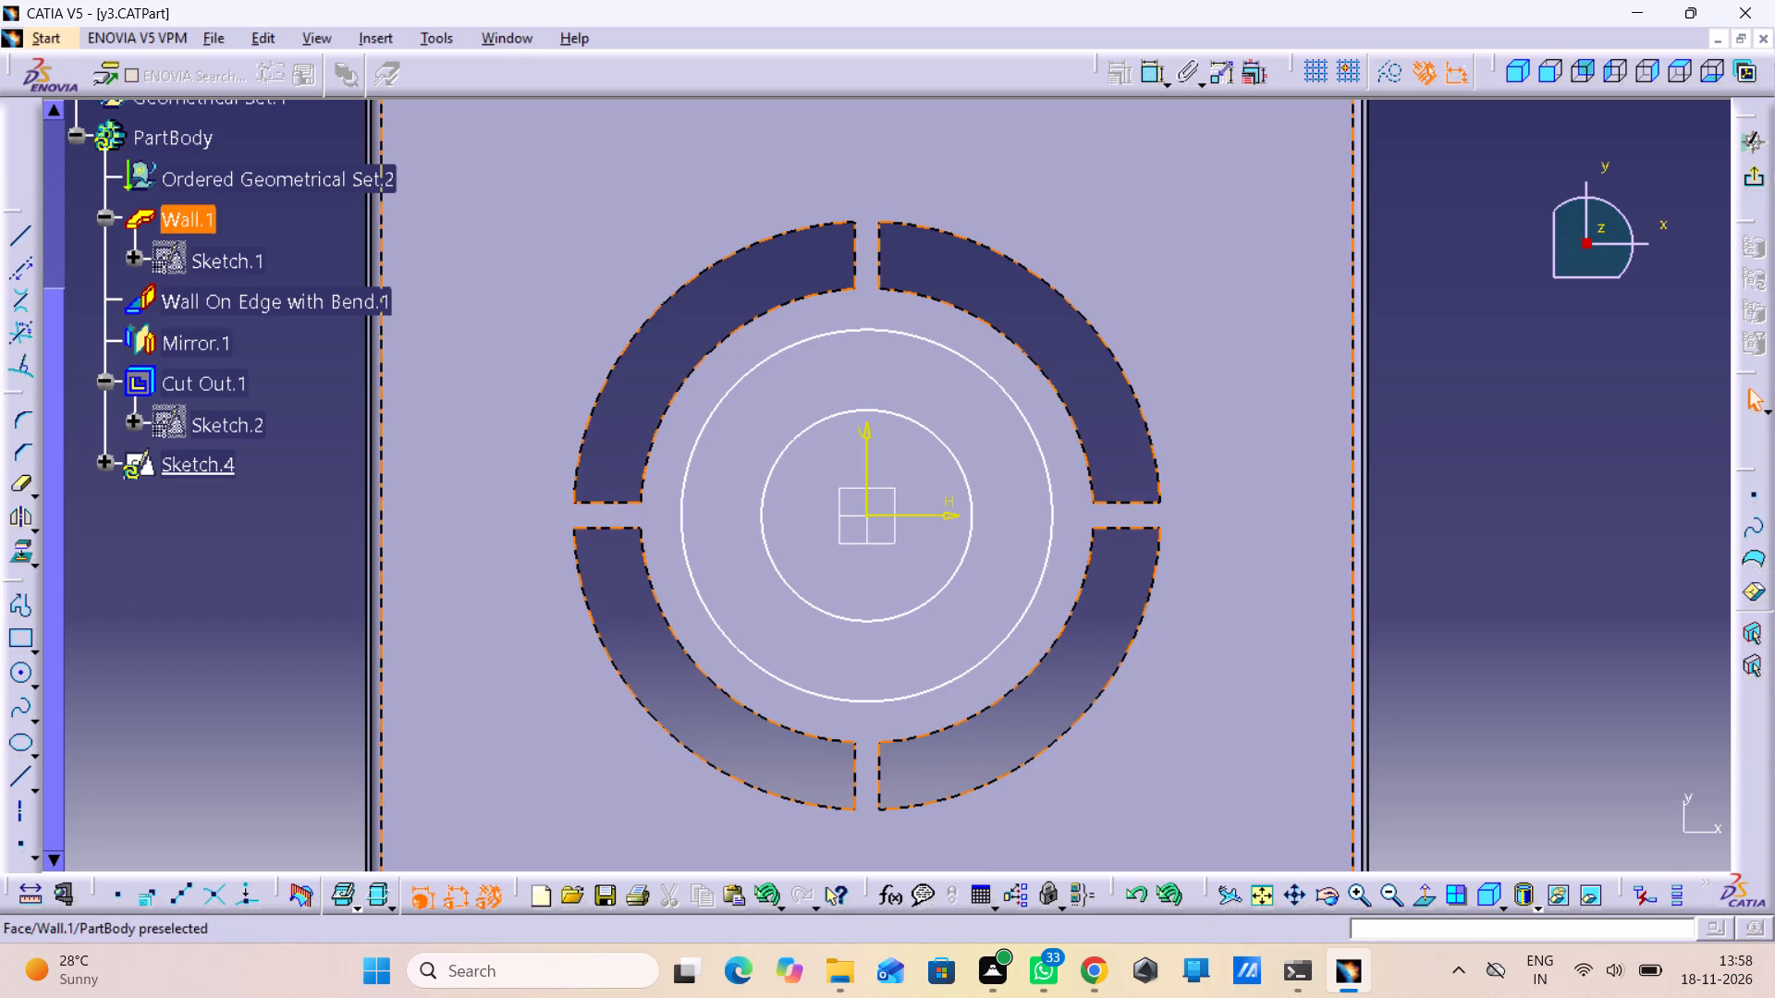
# Dimension the diameters of the outer and inner concentric circles.
pyautogui.doubleClick(1154, 84)
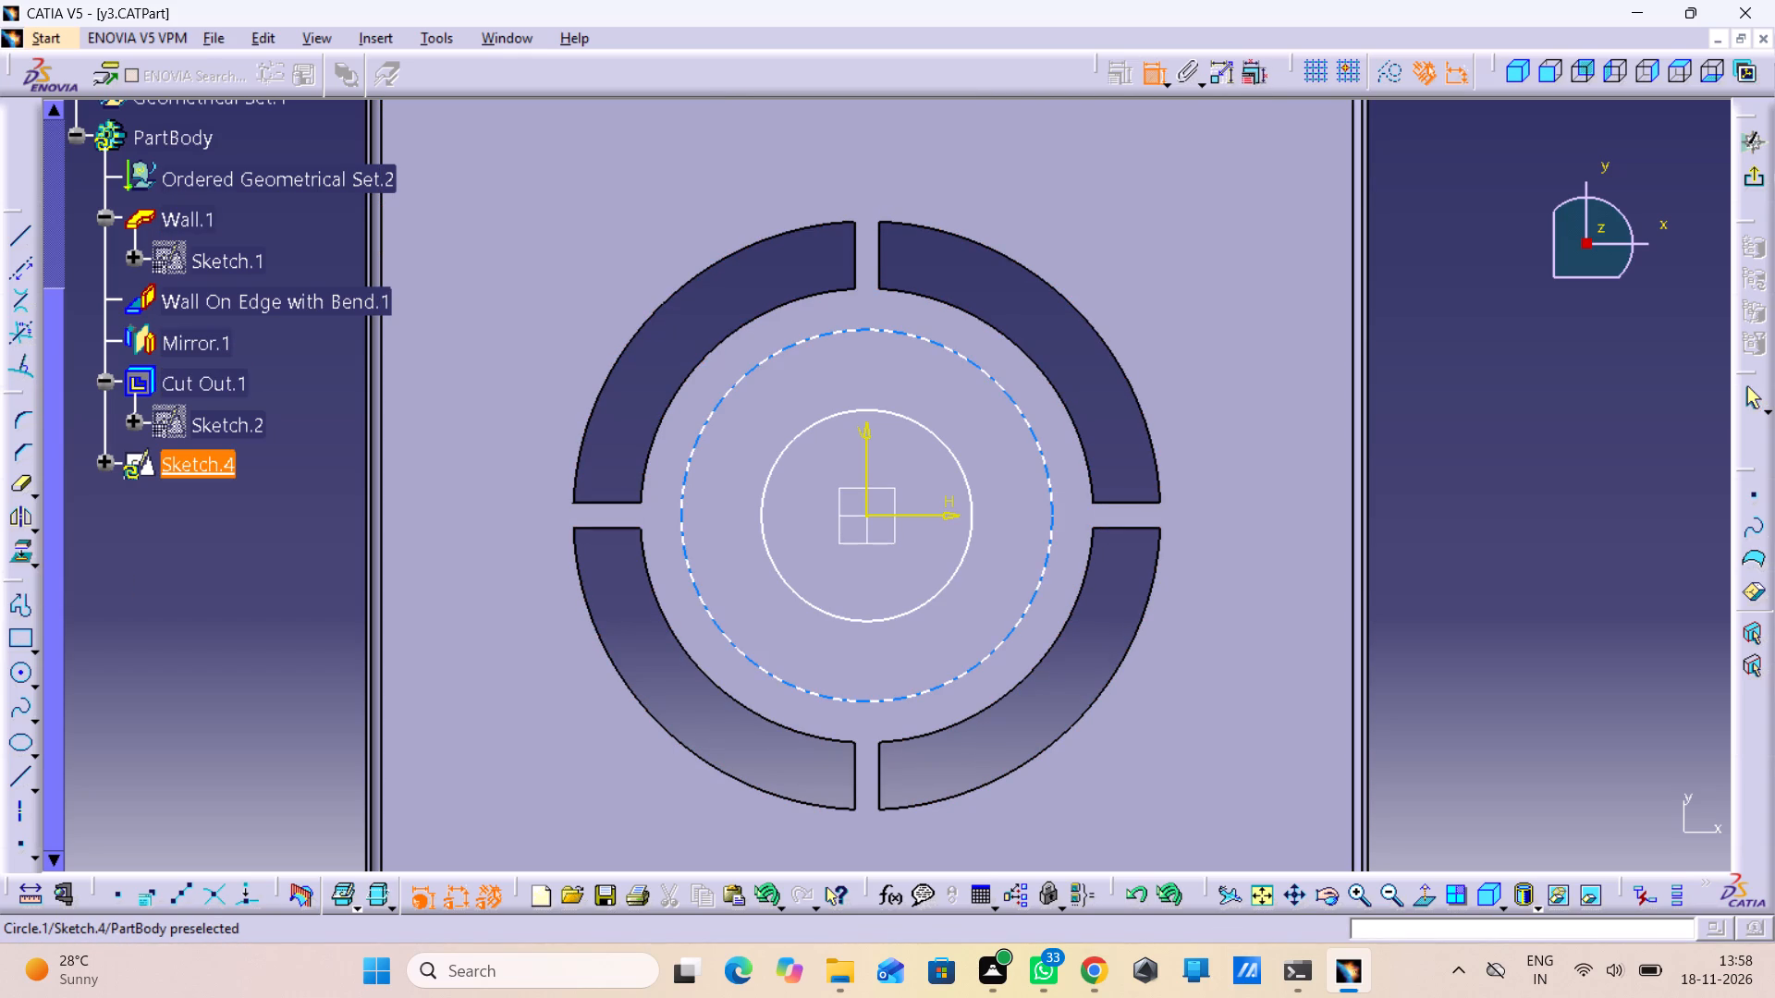
pyautogui.click(1008, 394)
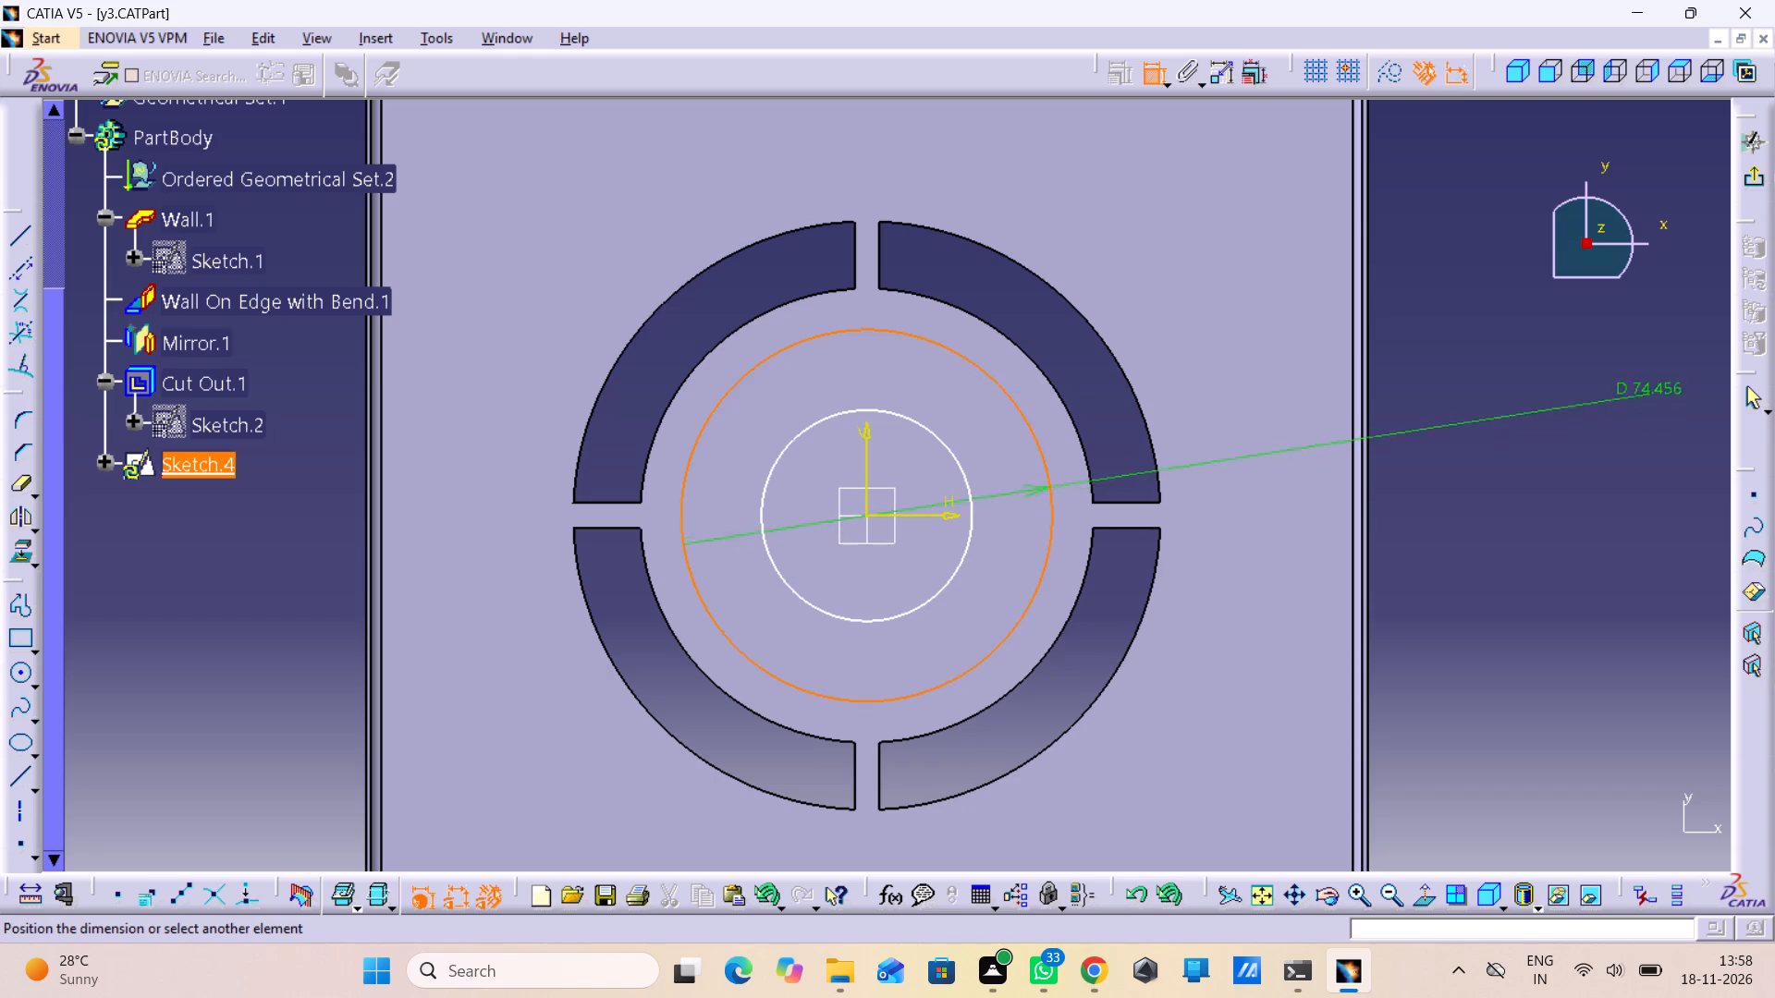
pyautogui.click(1441, 287)
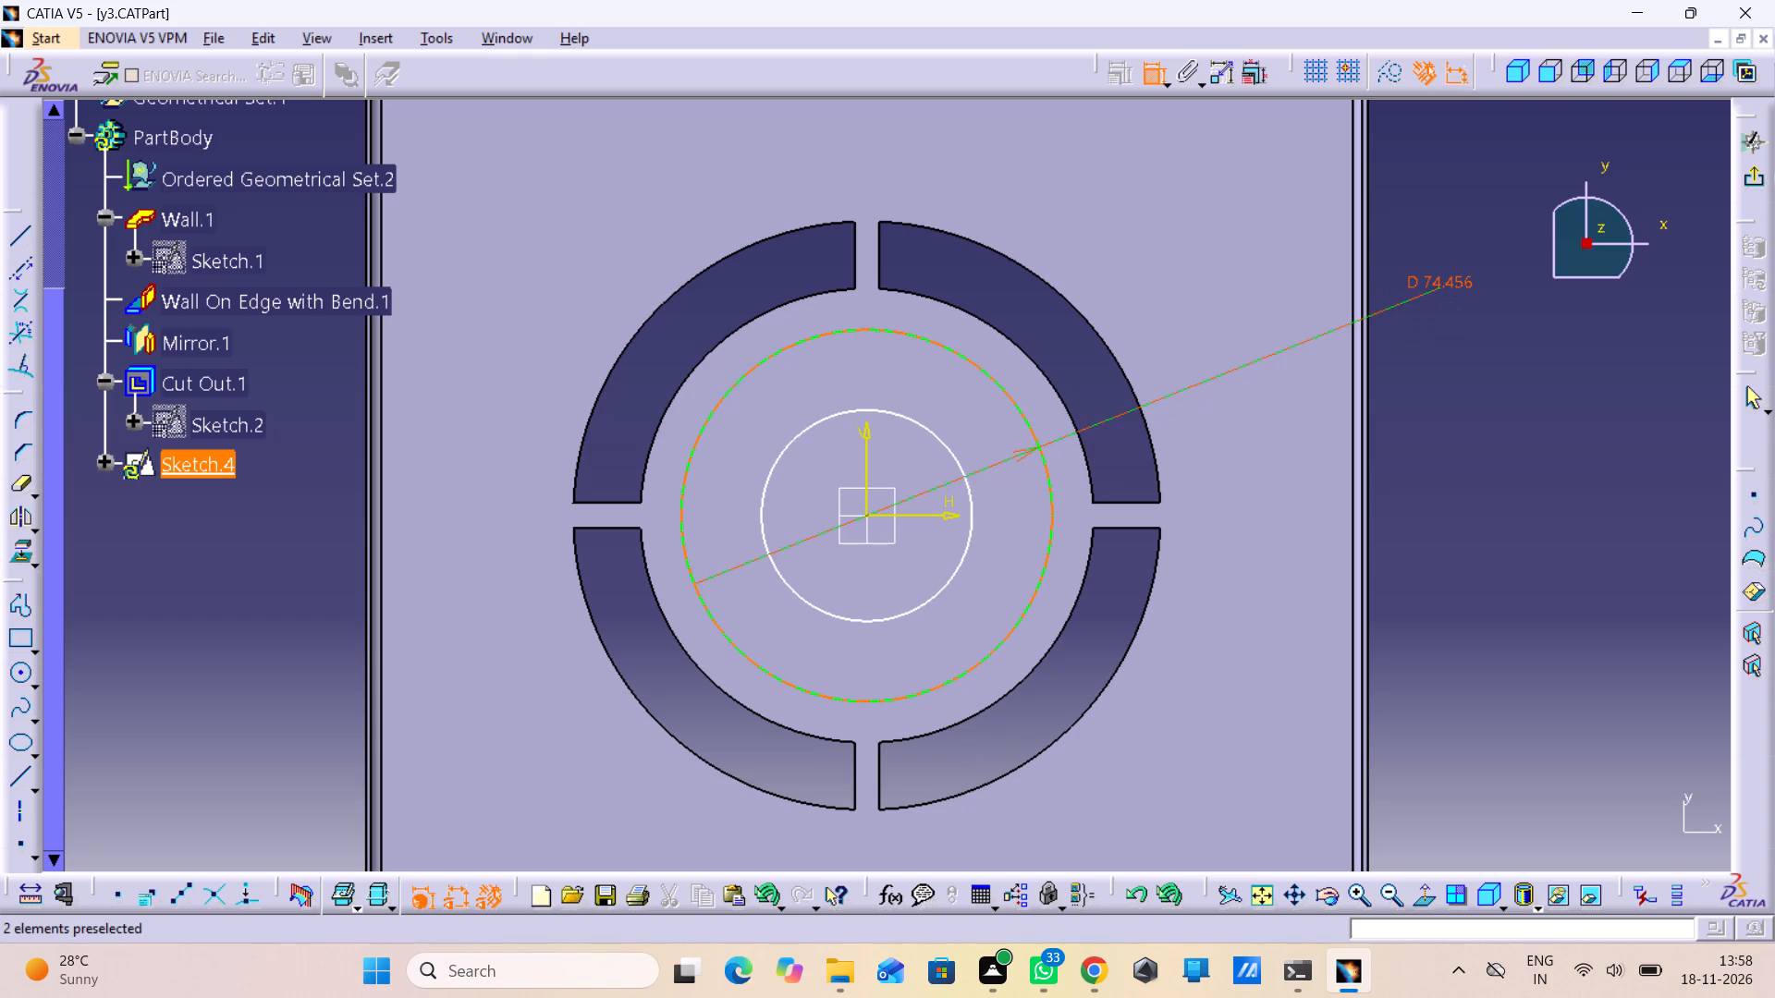
pyautogui.click(959, 573)
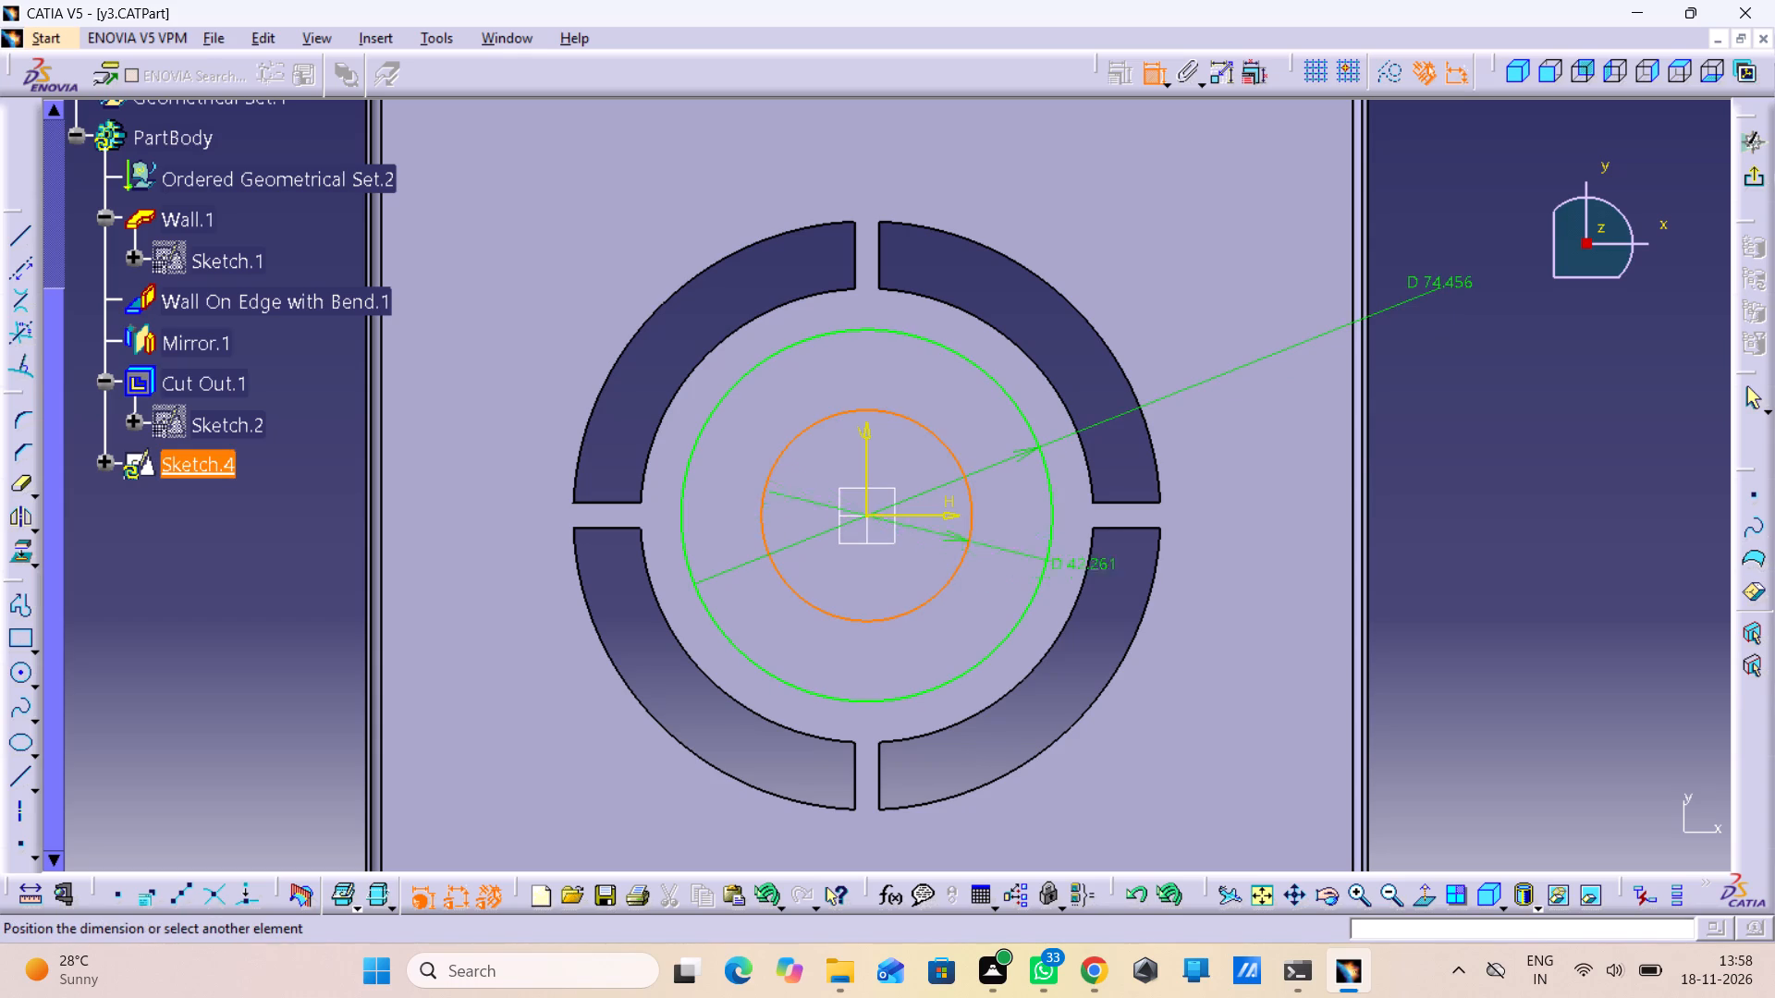
pyautogui.click(1477, 409)
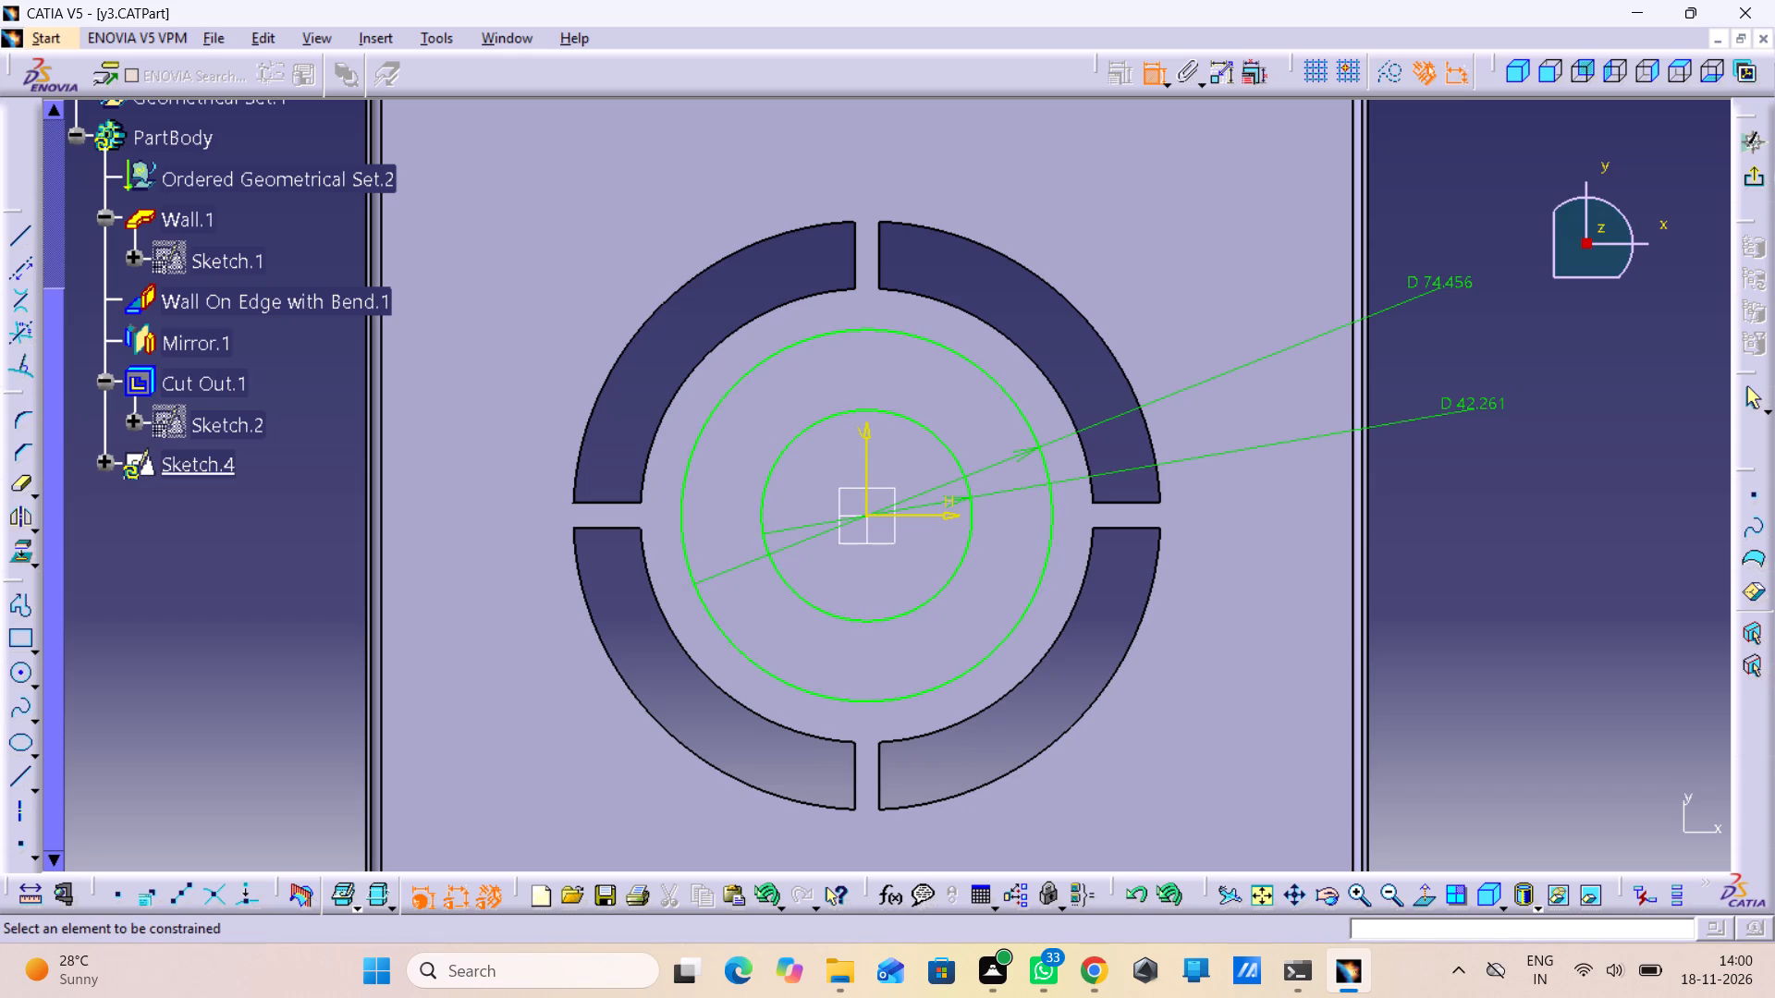
# Draw a narrow upright rectangle across the upper part of both circles, extending beyond the outer circle and inside the inner one.
pyautogui.doubleClick(16, 644)
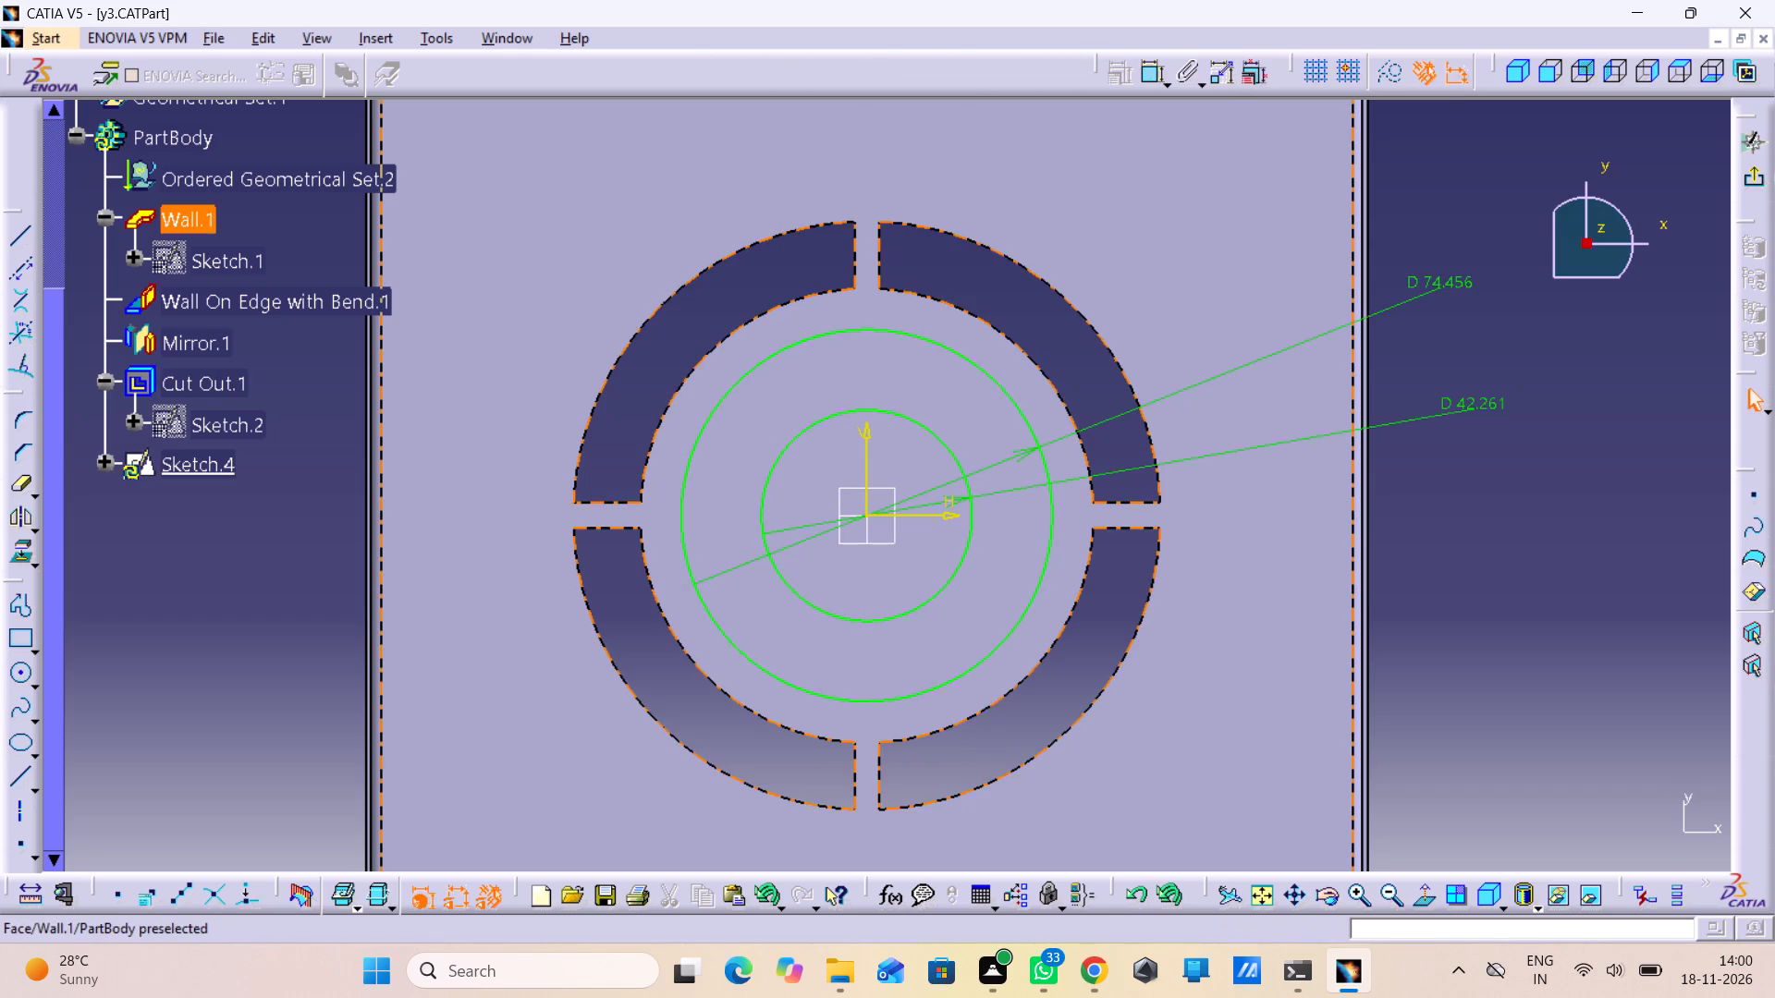
pyautogui.doubleClick(11, 648)
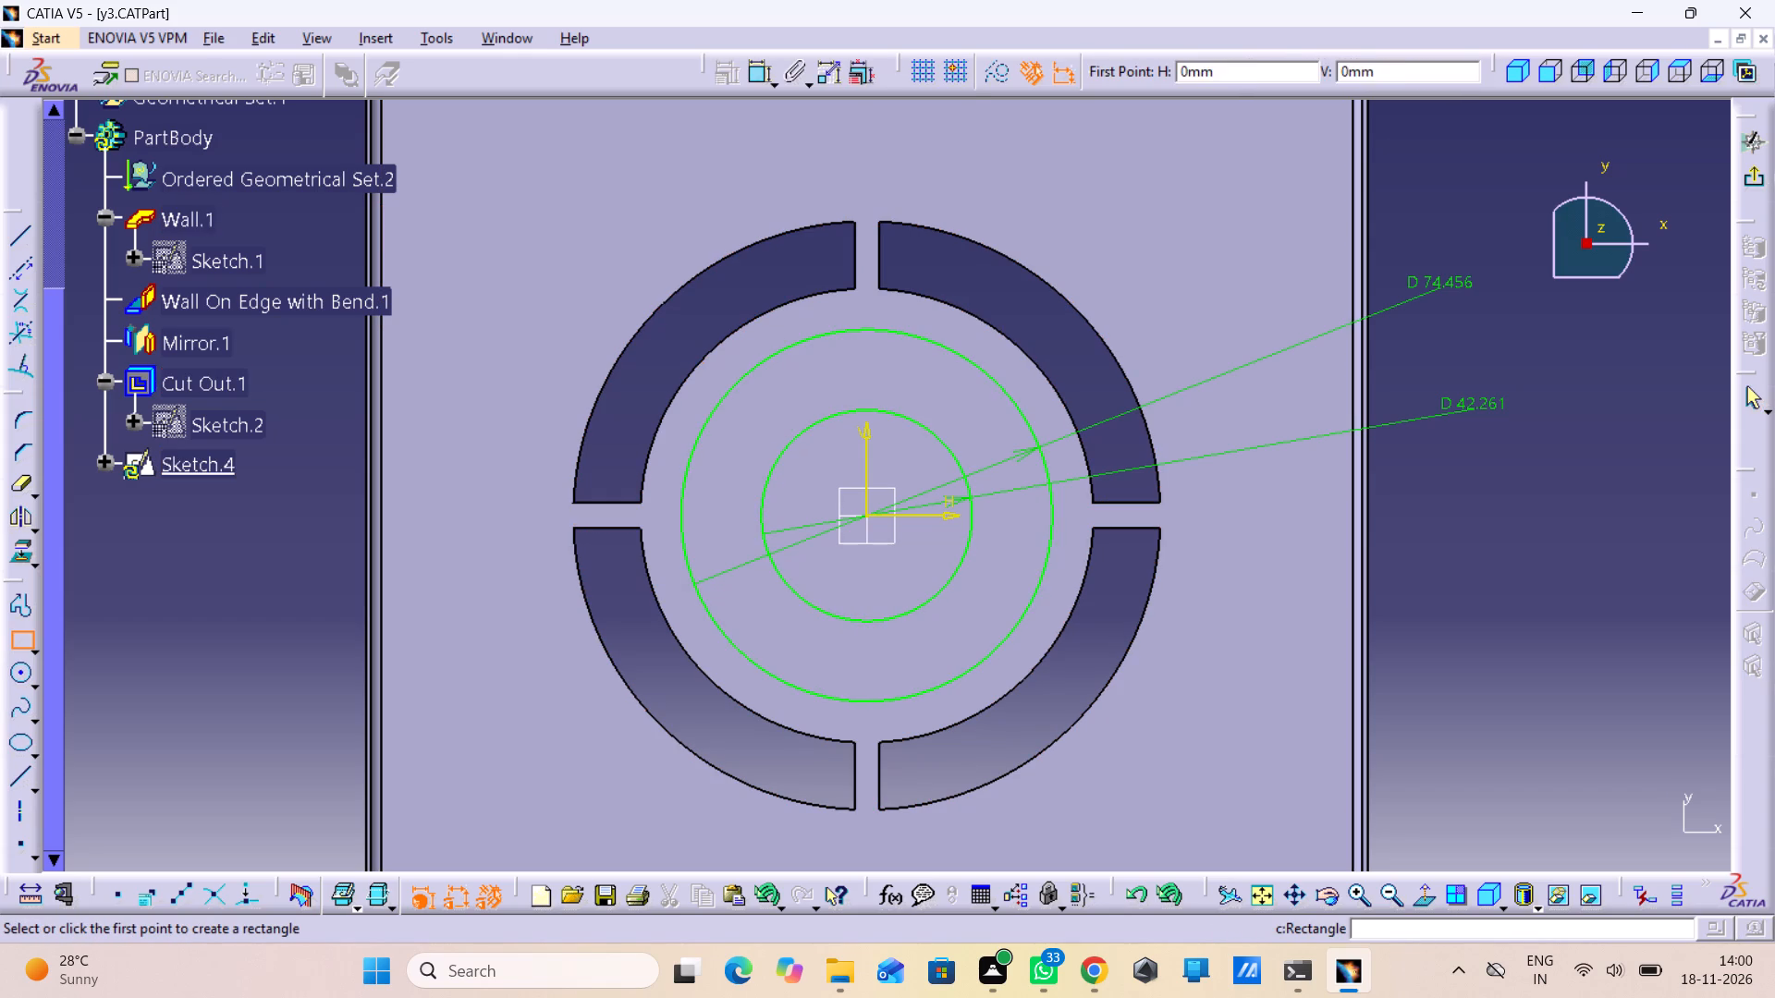
pyautogui.click(852, 307)
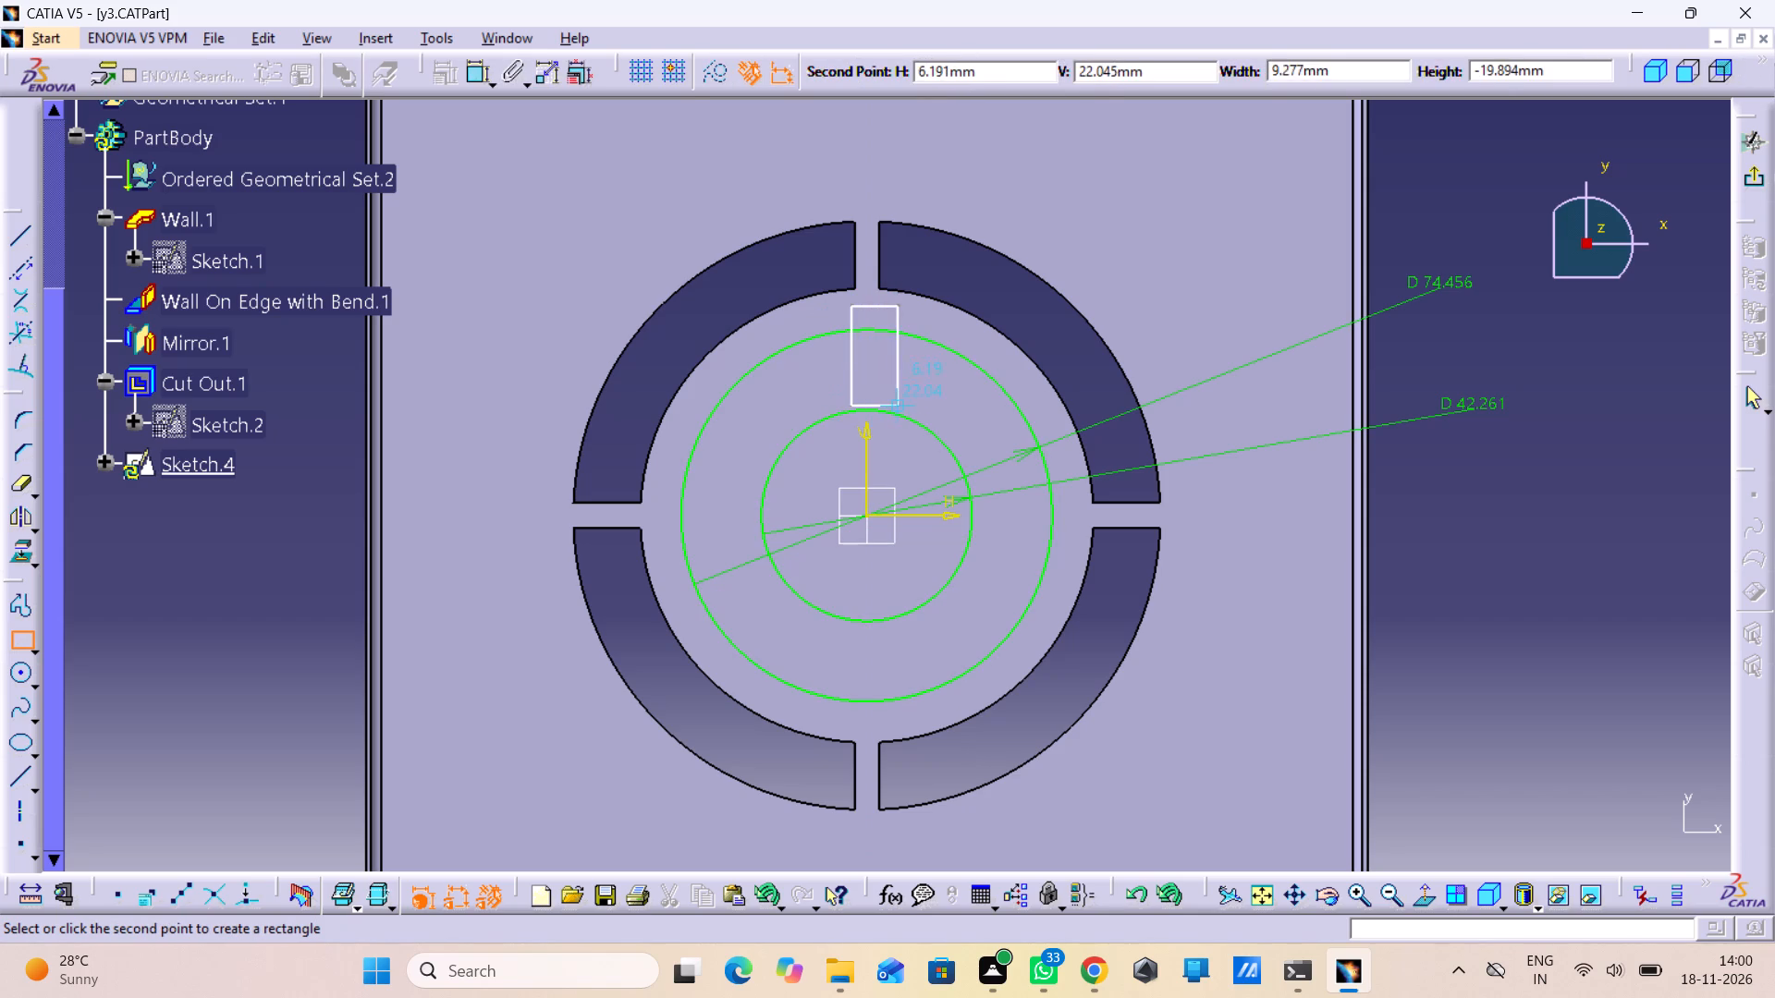
pyautogui.click(884, 438)
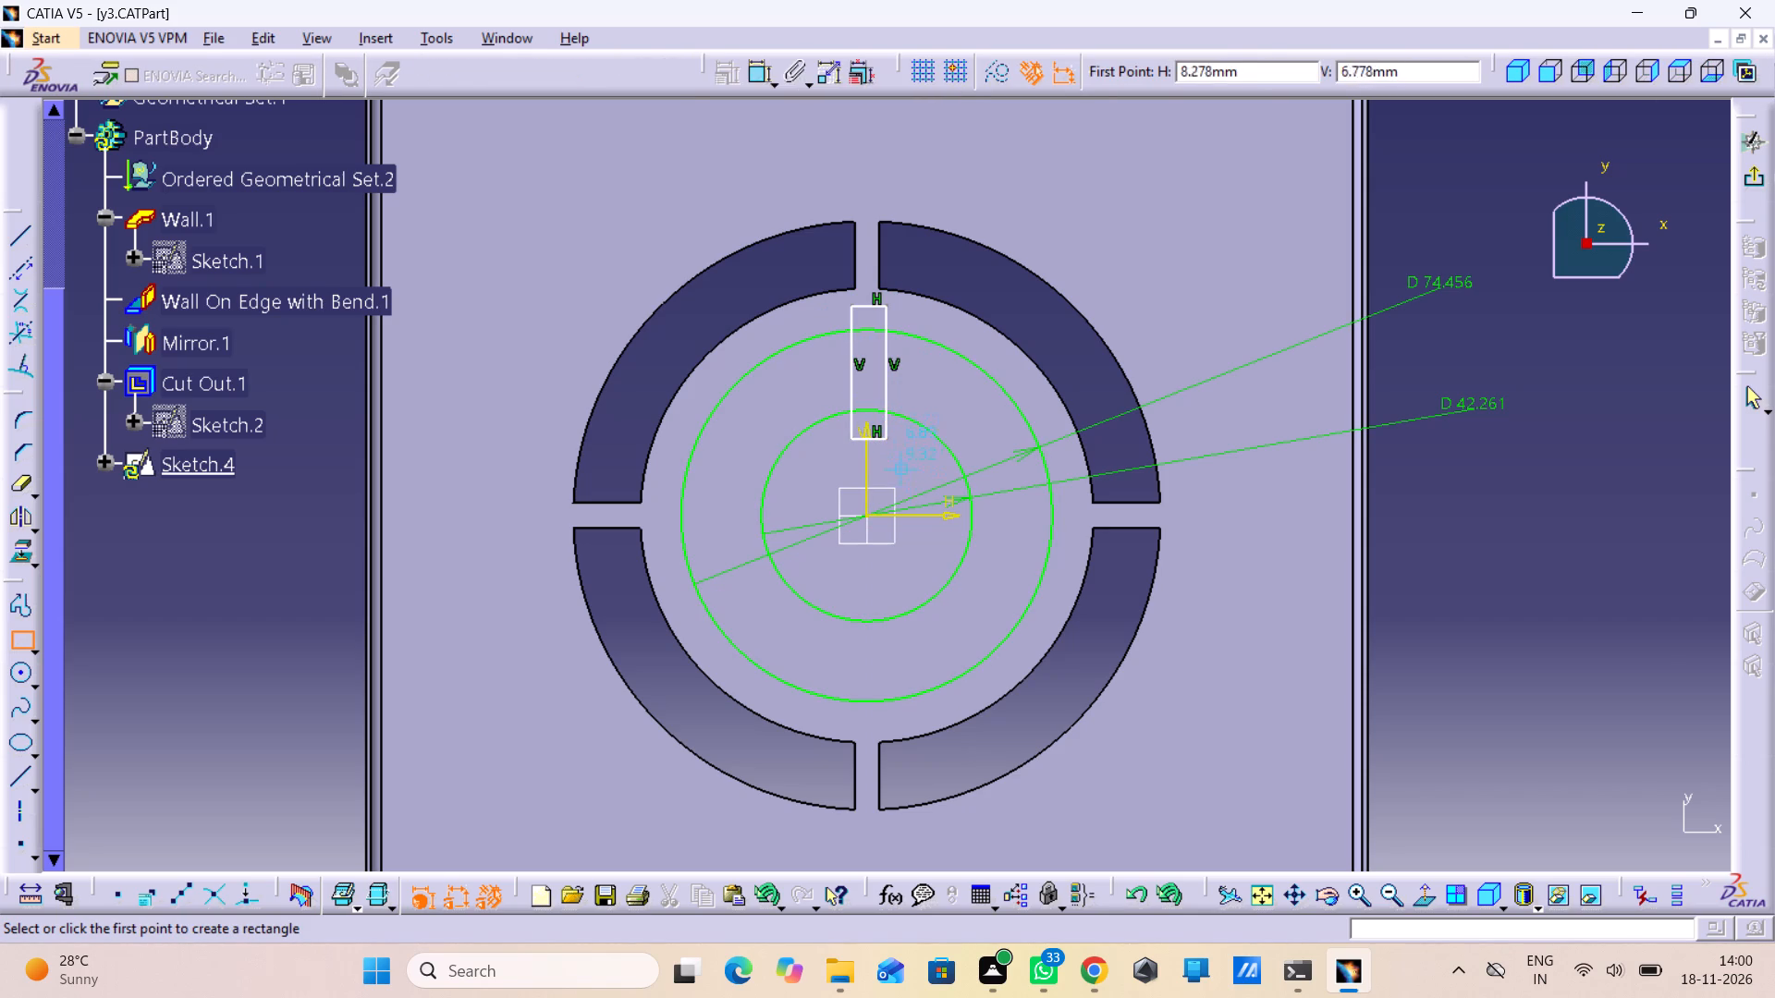
# Draw a horizontal rectangle about 25 by 10 mm across the right part of both circles, extending past each circle.
pyautogui.click(955, 487)
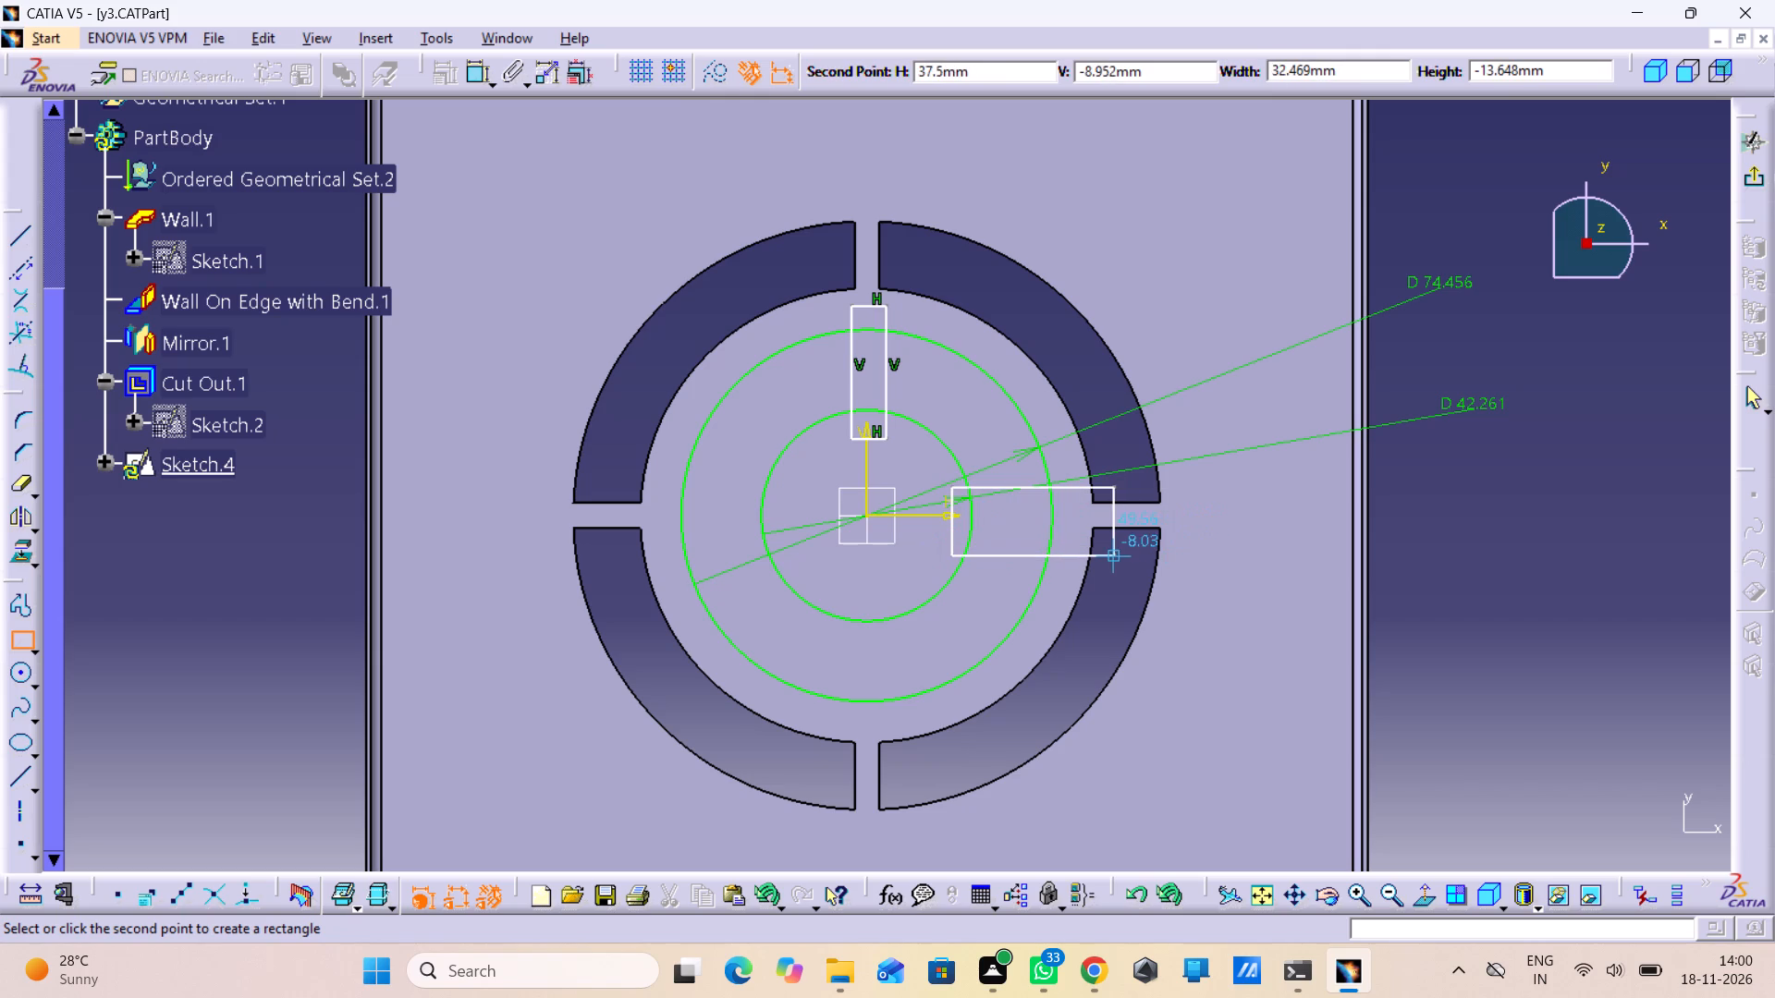
pyautogui.click(1077, 537)
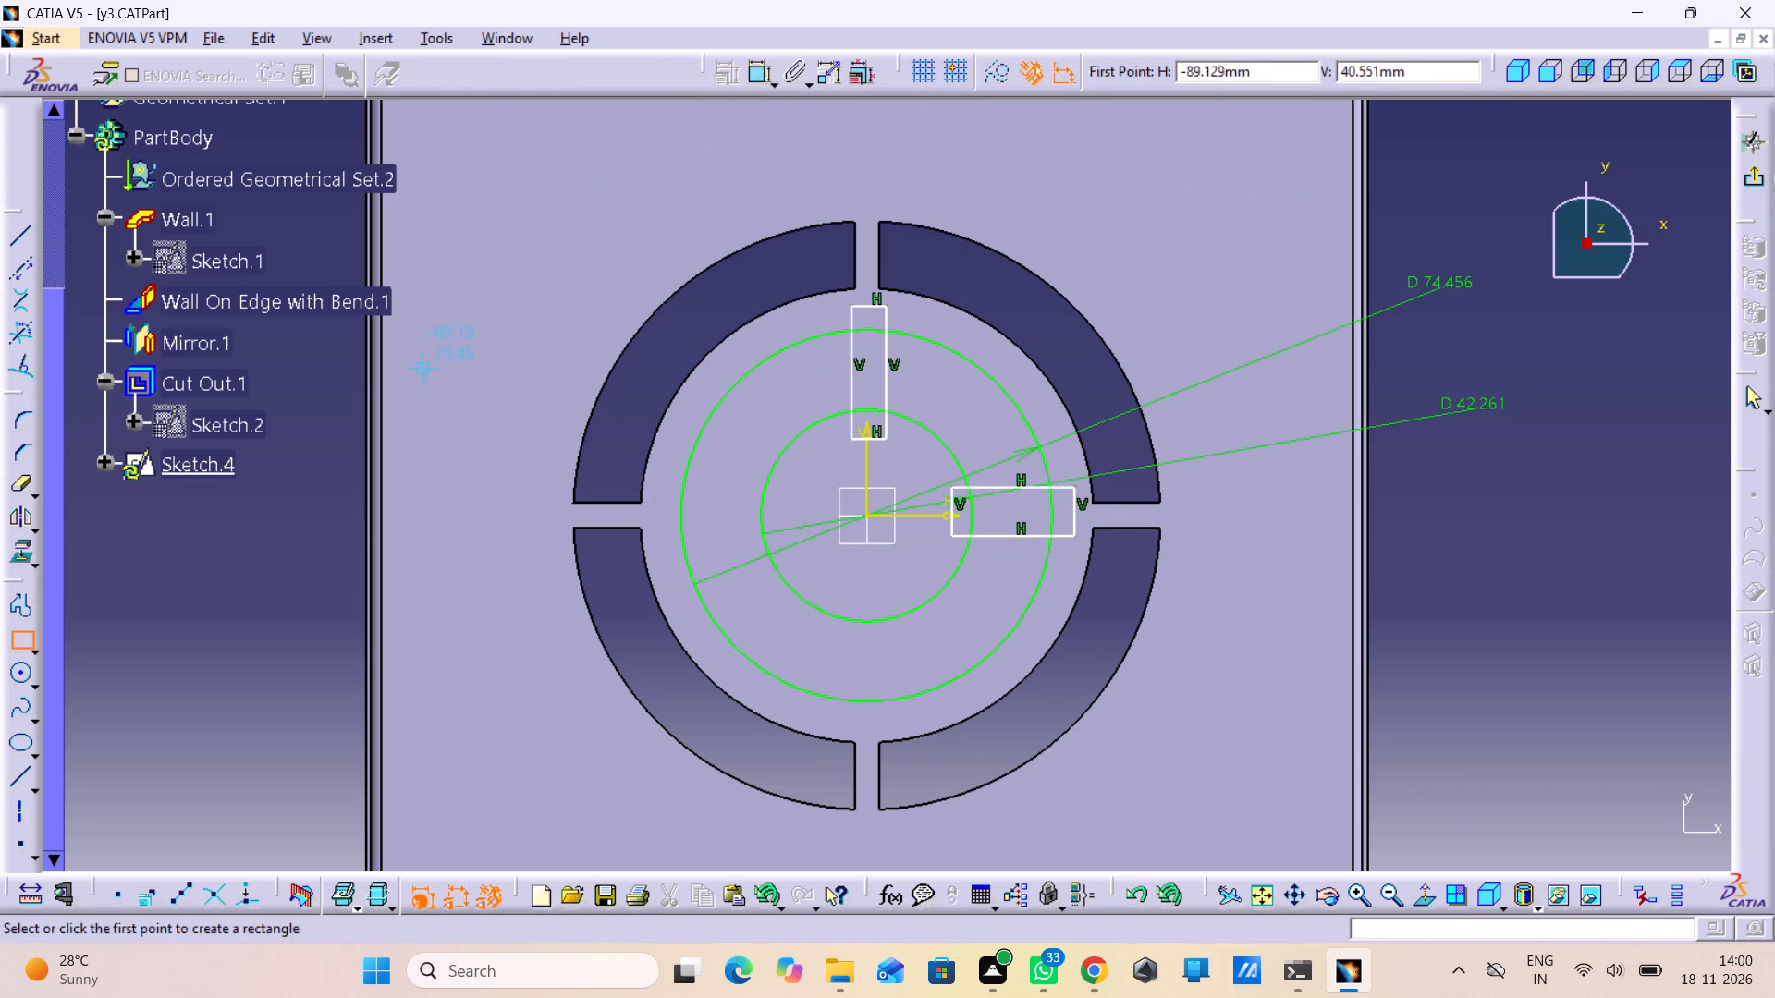
# Dimension the width between the upright rectangle's long sides and set it to 5 mm.
pyautogui.doubleClick(756, 81)
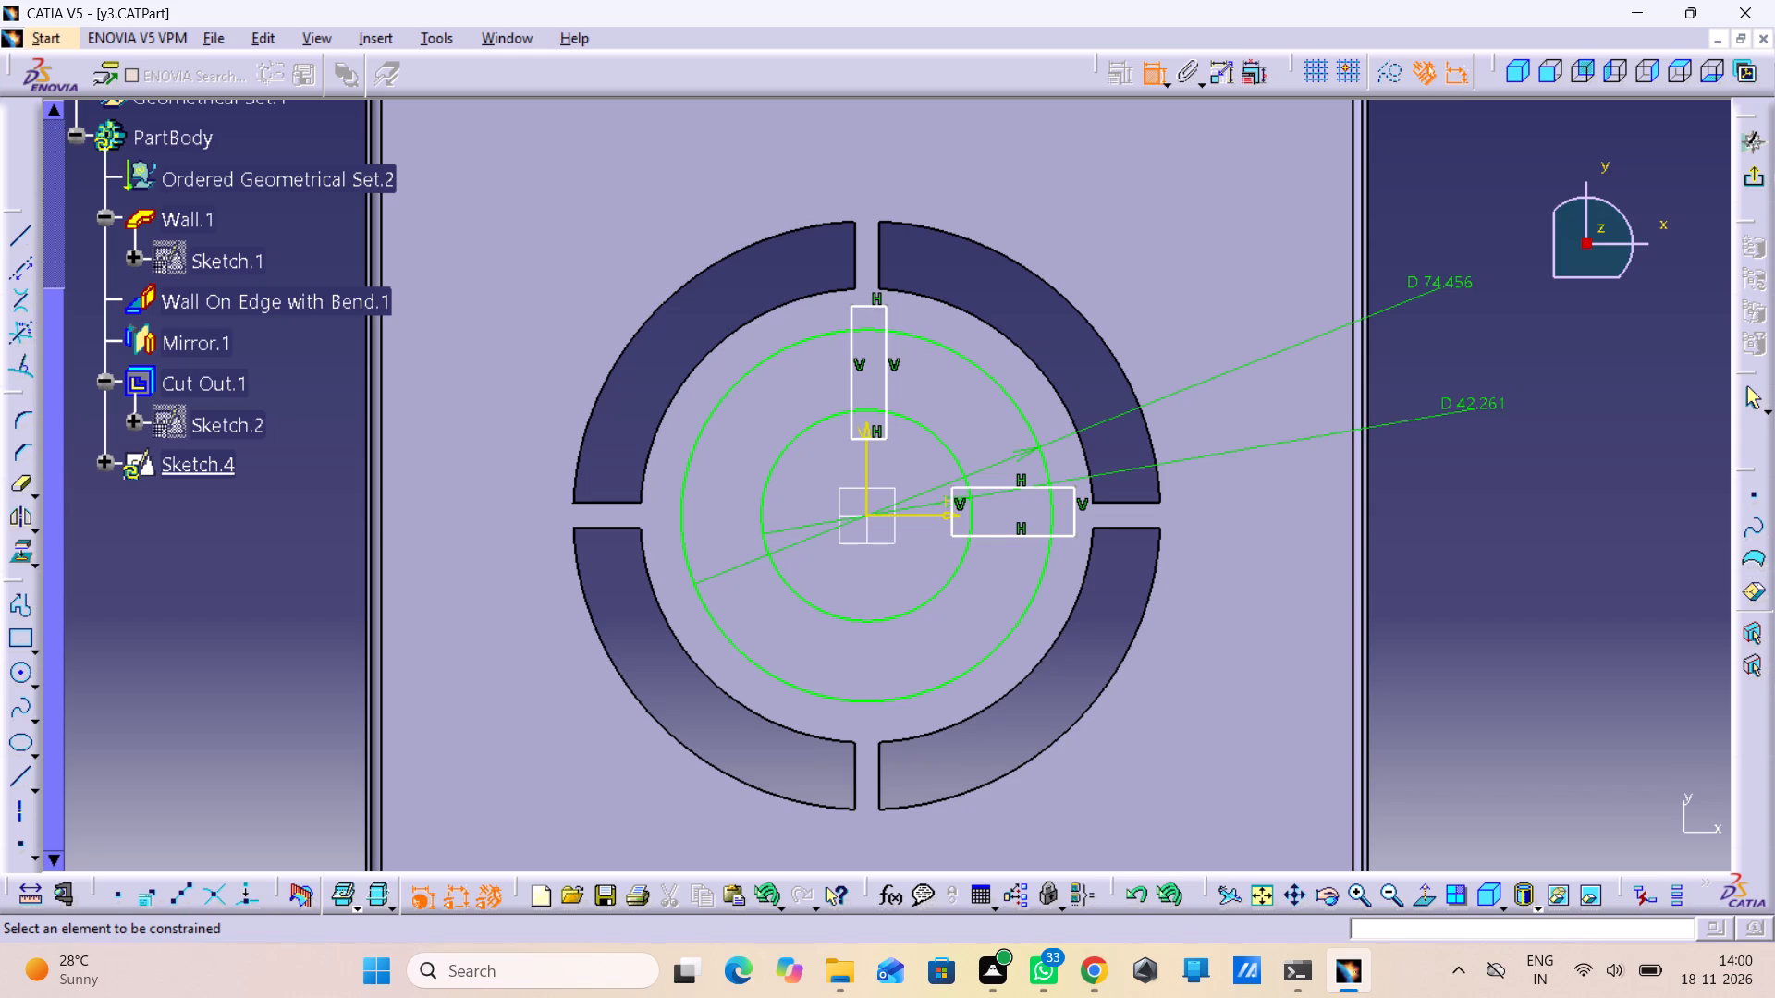
pyautogui.click(848, 350)
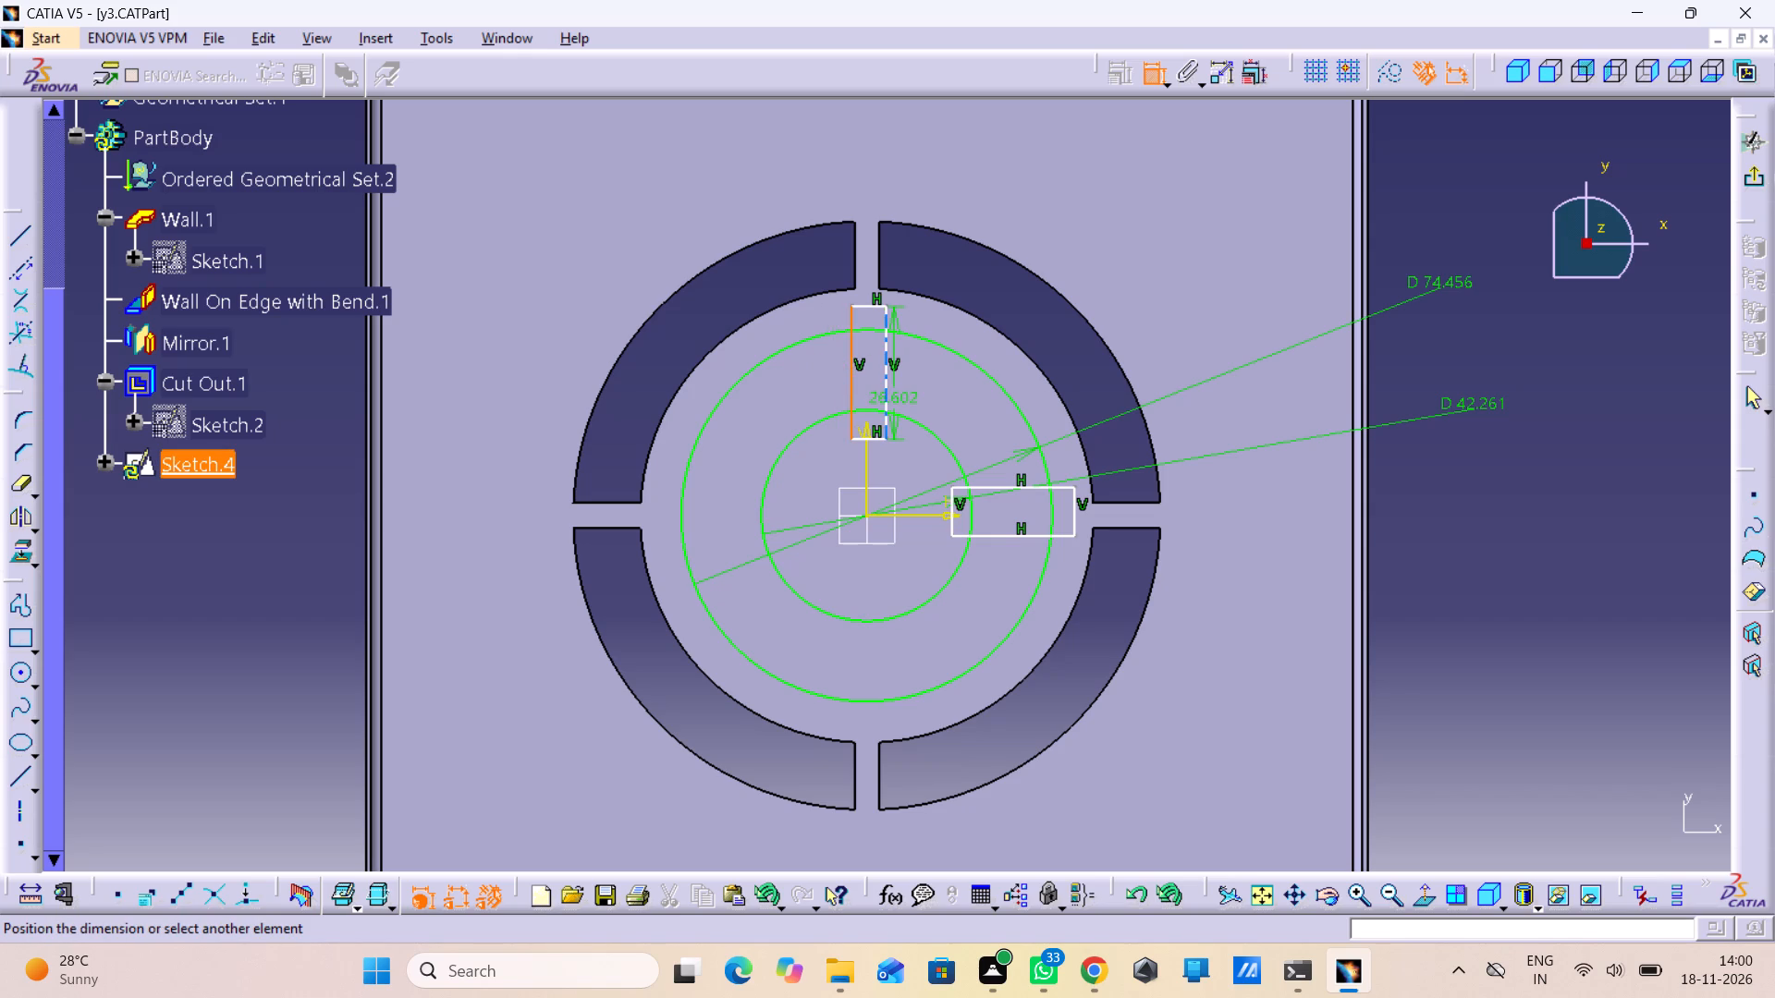
pyautogui.click(887, 394)
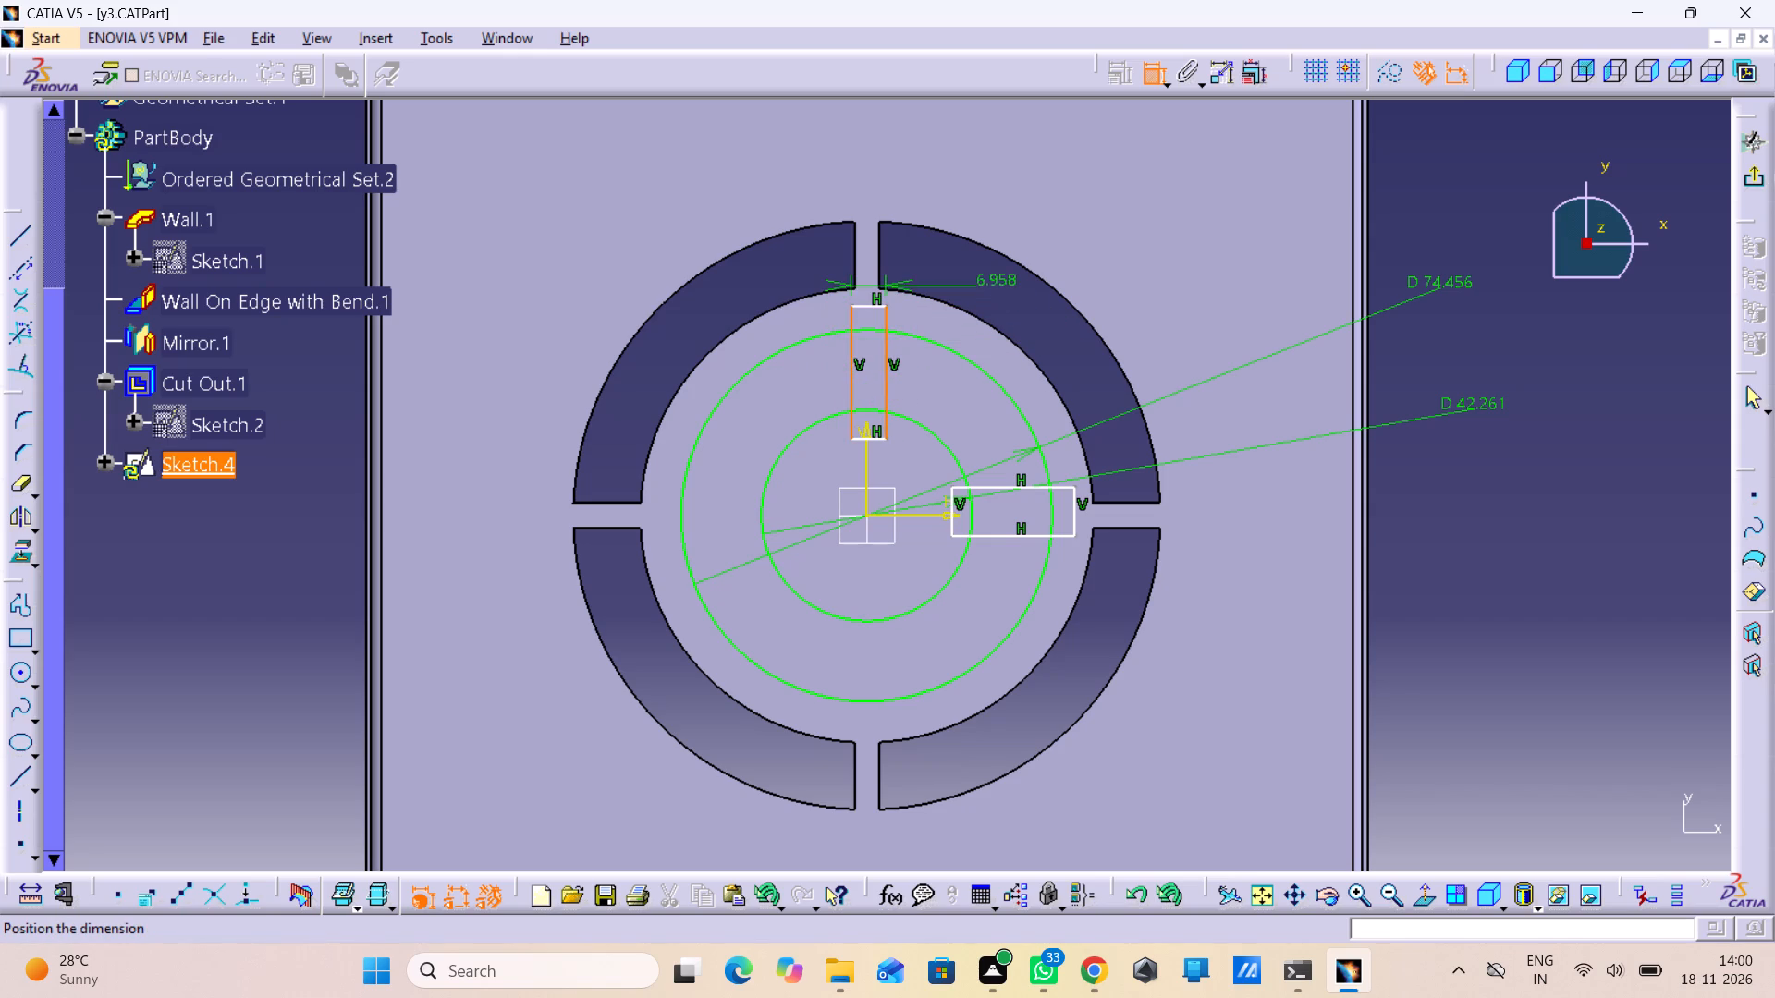
pyautogui.click(946, 265)
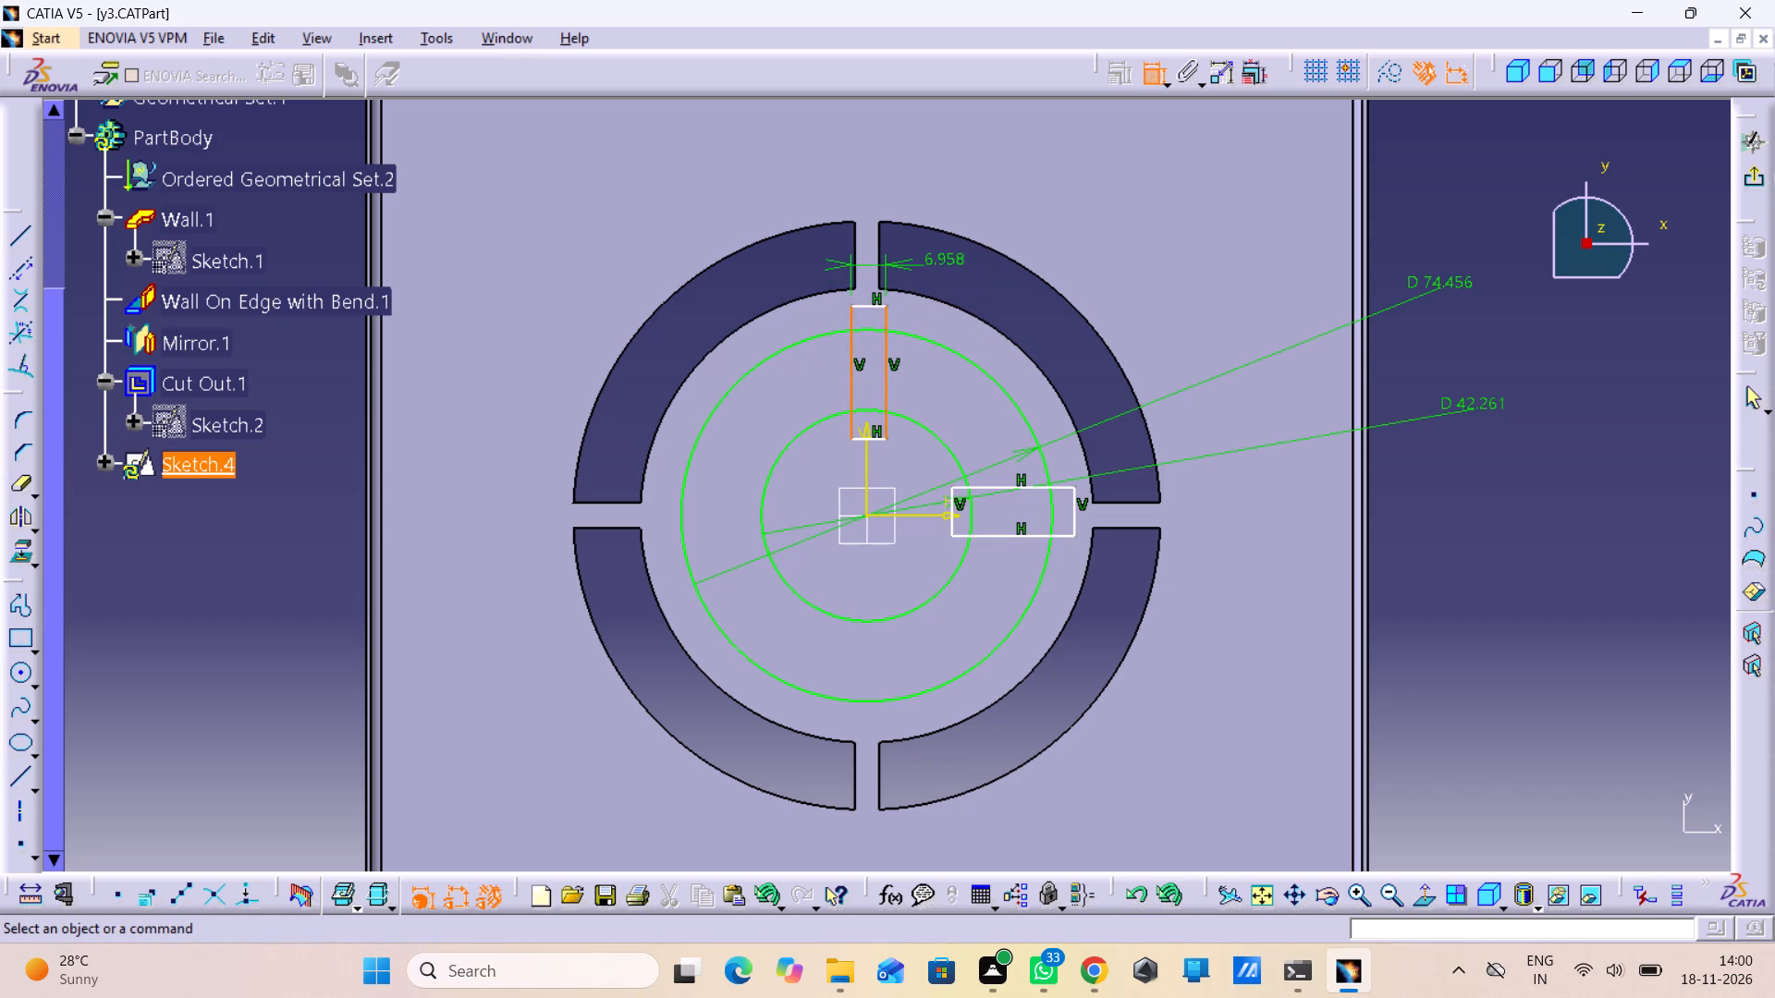
pyautogui.doubleClick(938, 254)
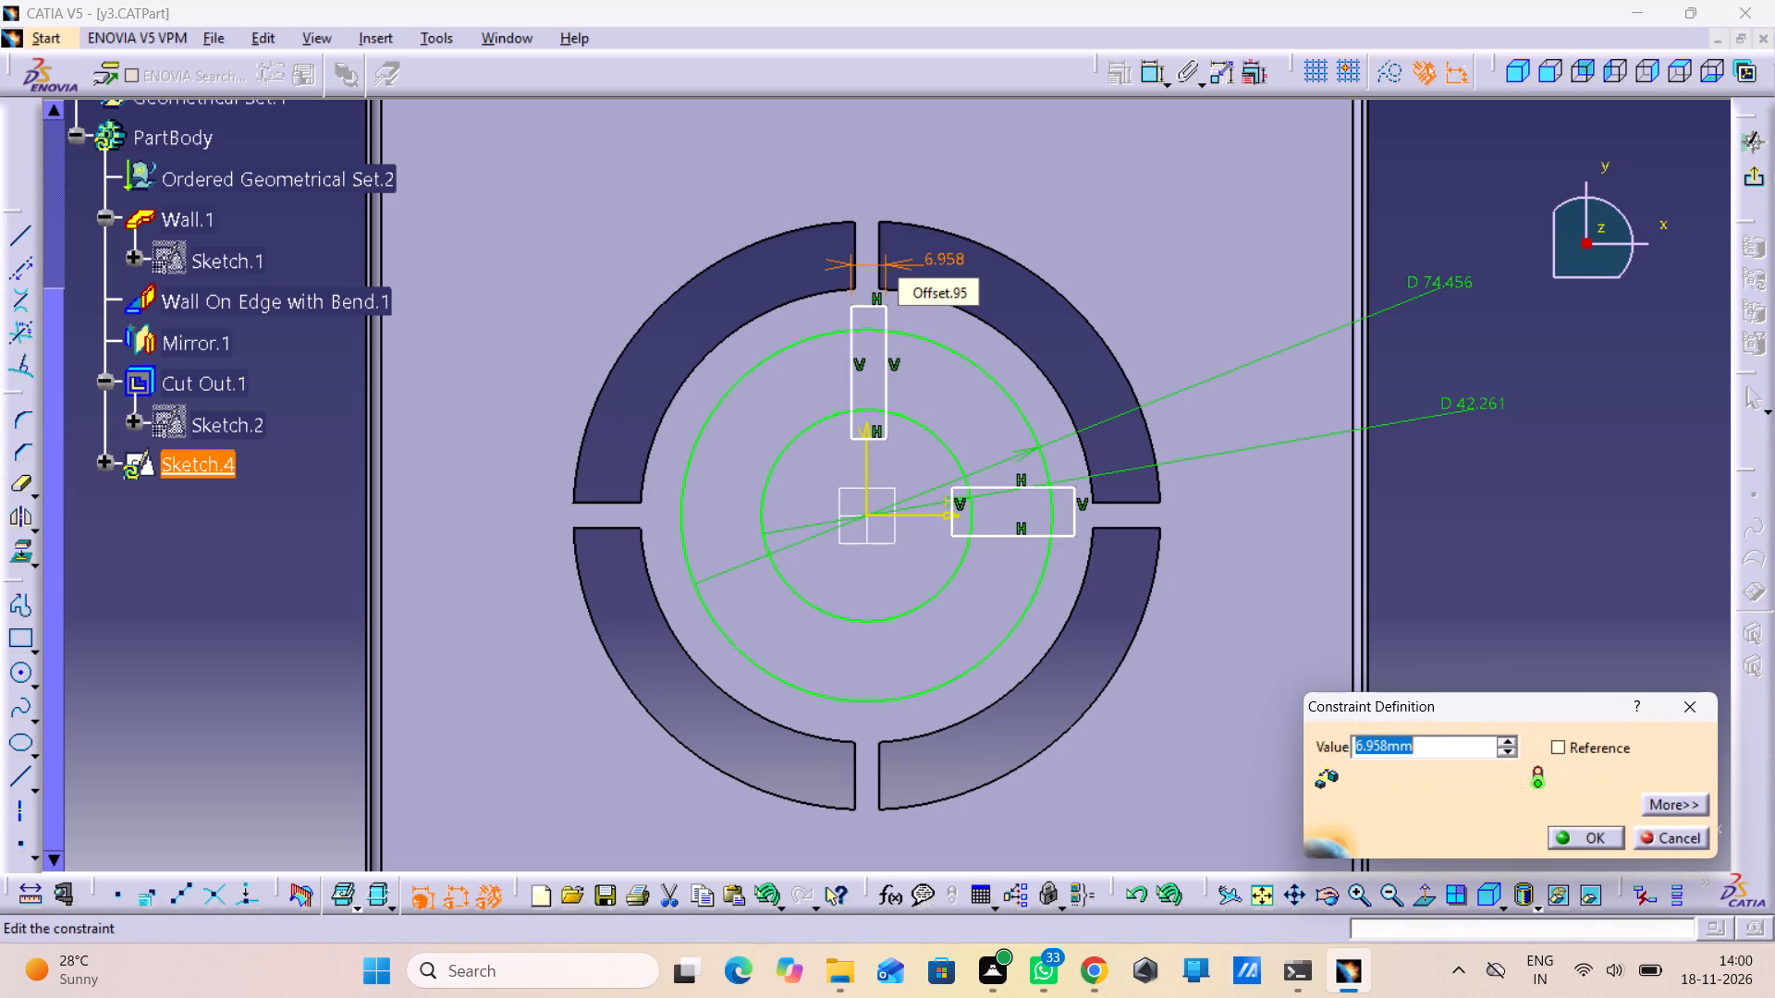
pyautogui.press('5')
pyautogui.press('Return')
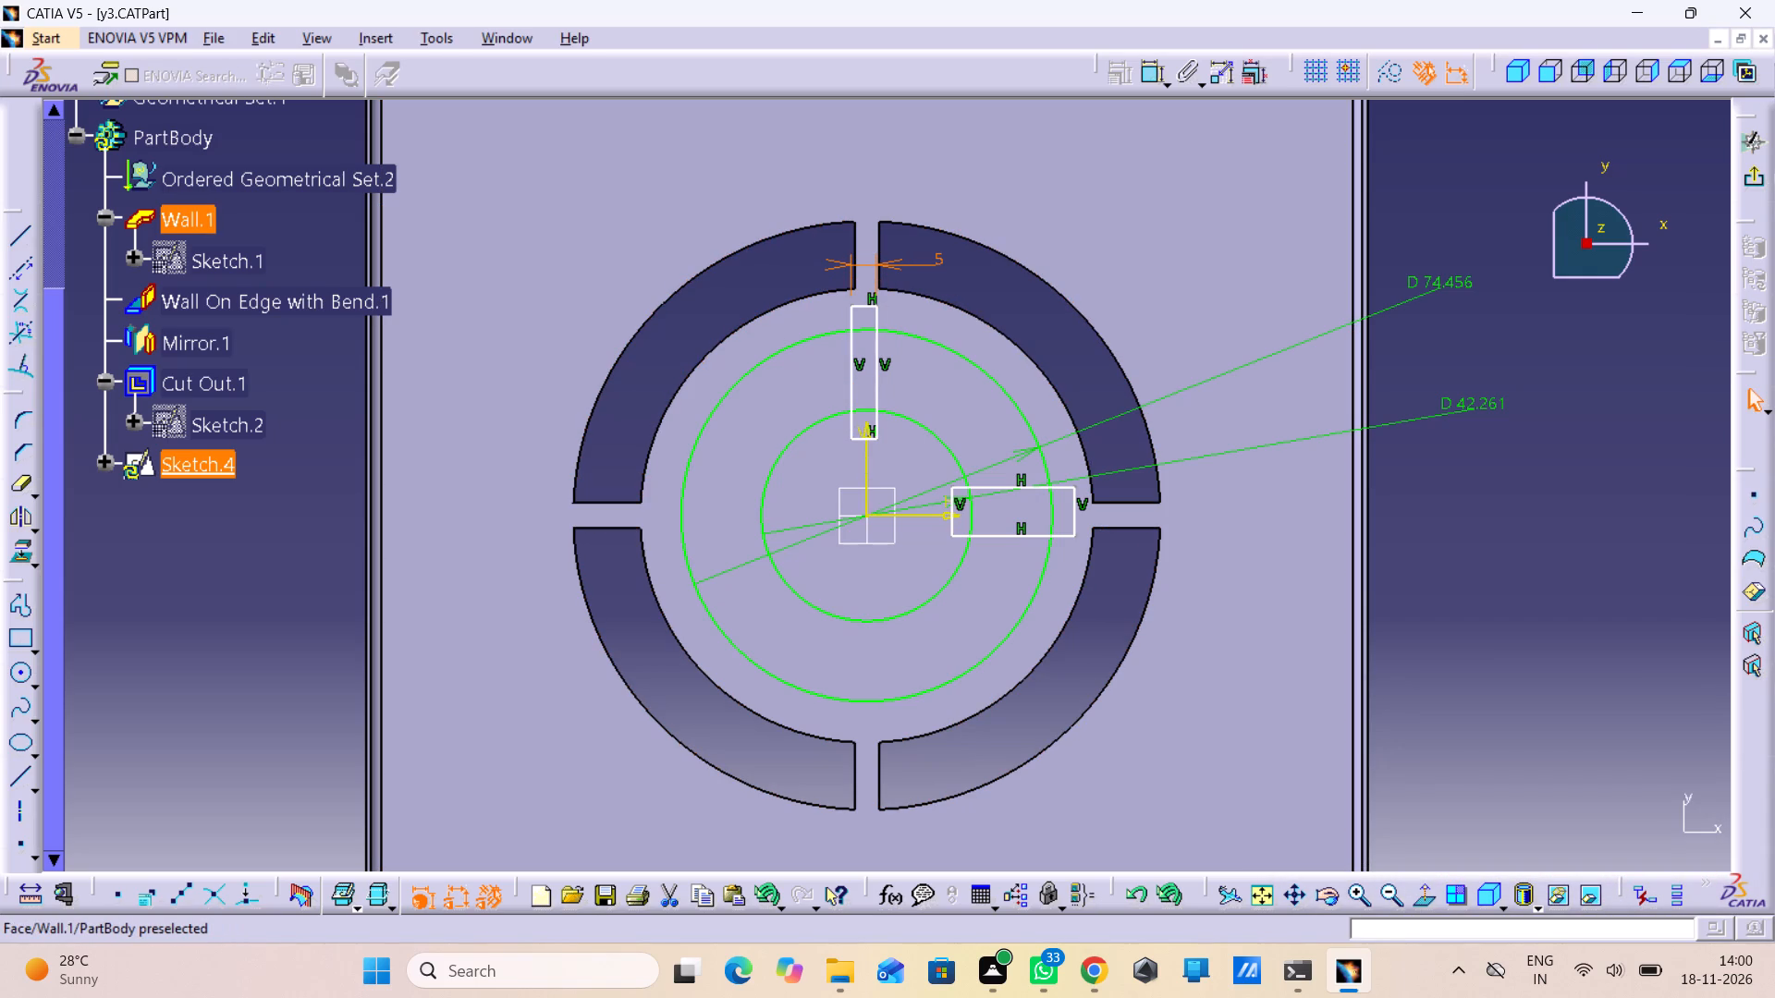
pyautogui.click(872, 363)
pyautogui.click(843, 378)
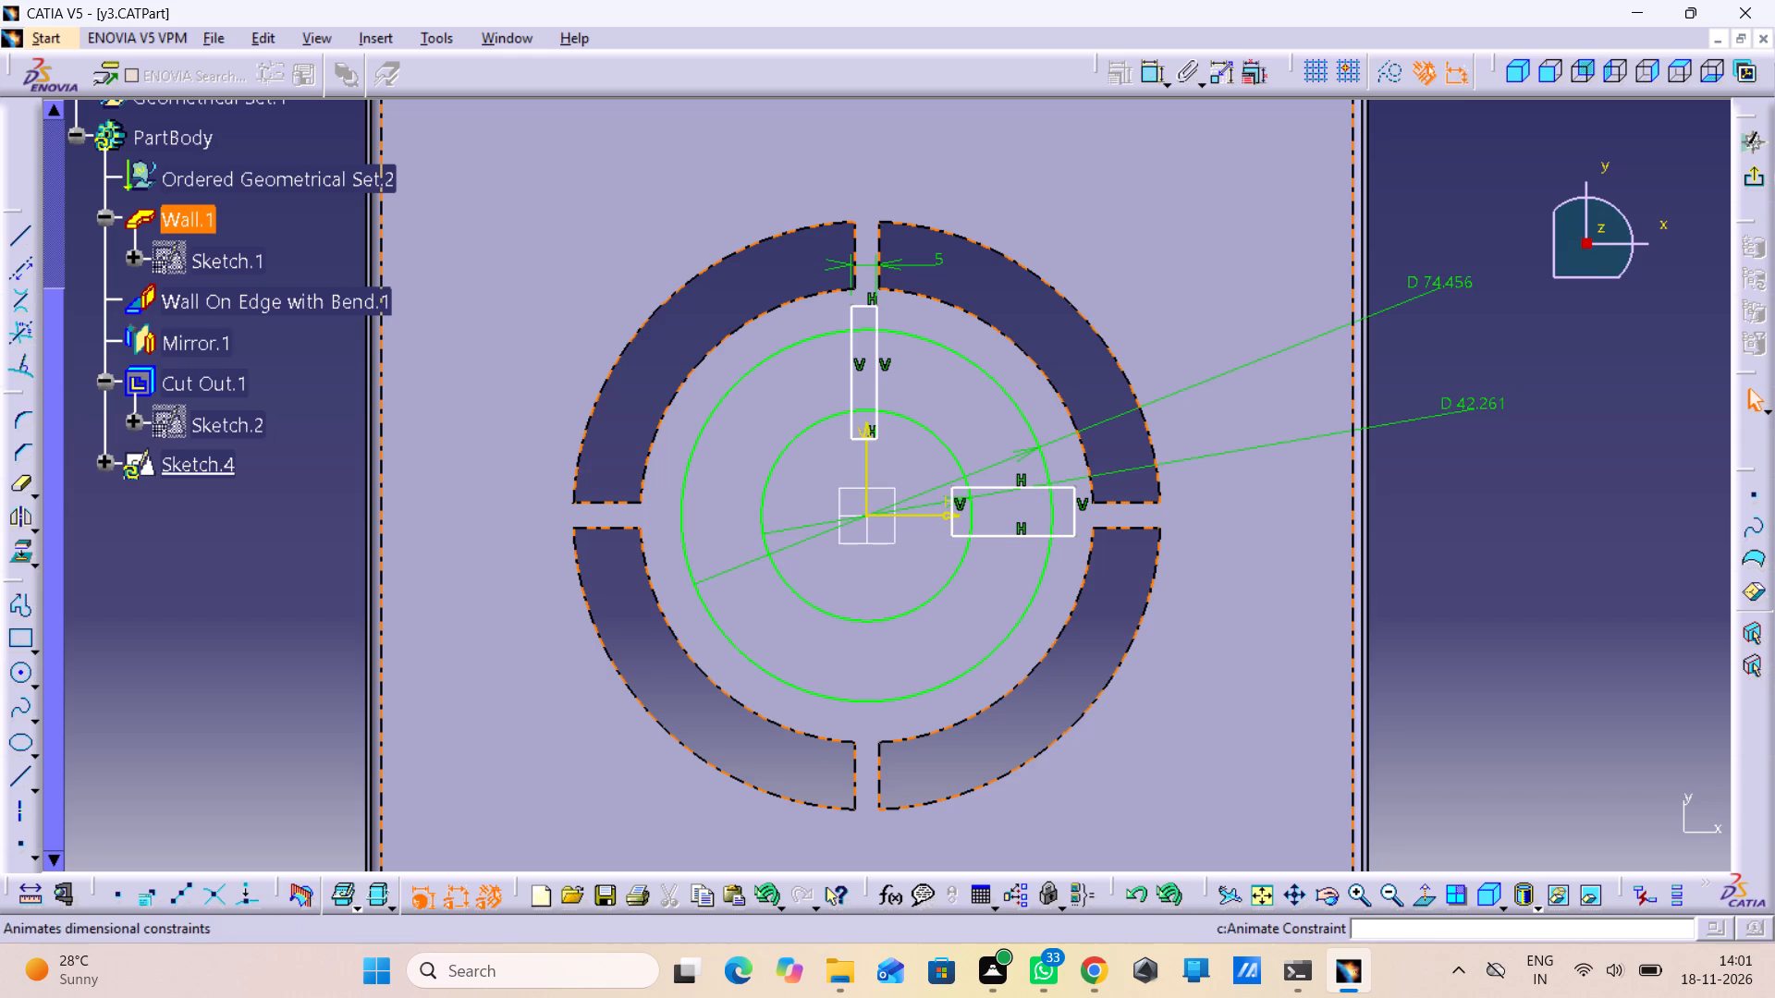
# Constrain the upright rectangle's long sides to be symmetric about the sketch's vertical axis.
pyautogui.doubleClick(1155, 72)
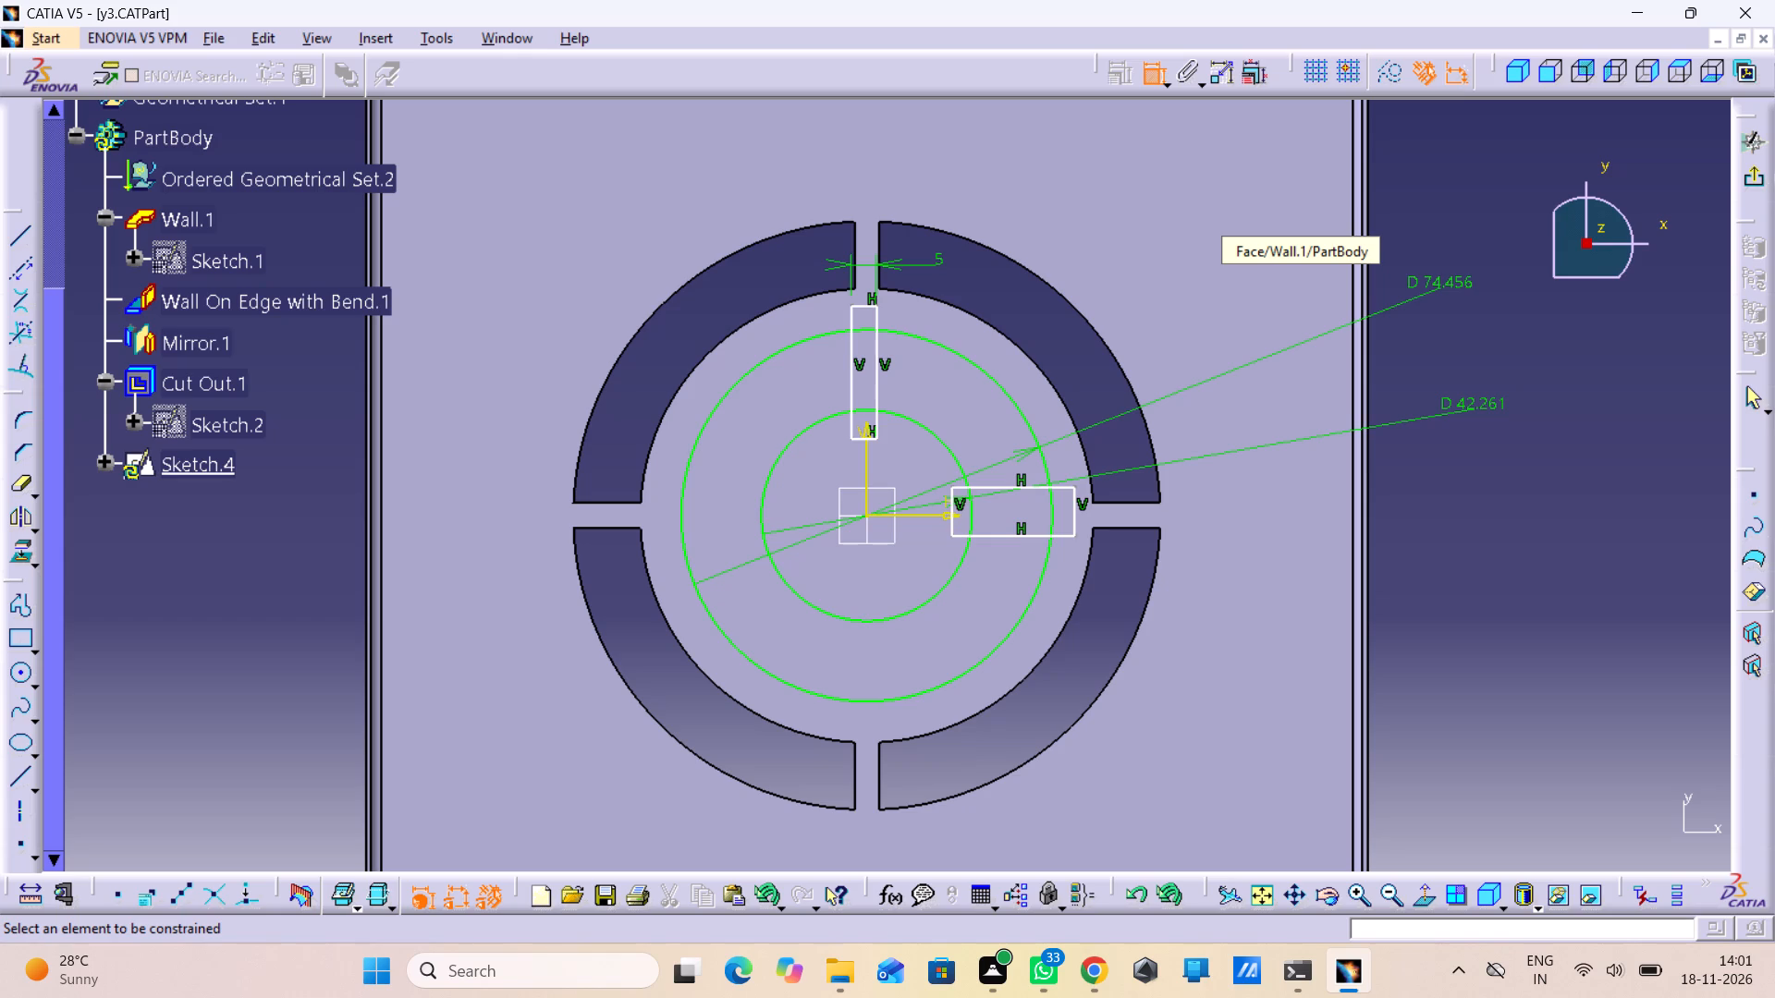
pyautogui.click(851, 353)
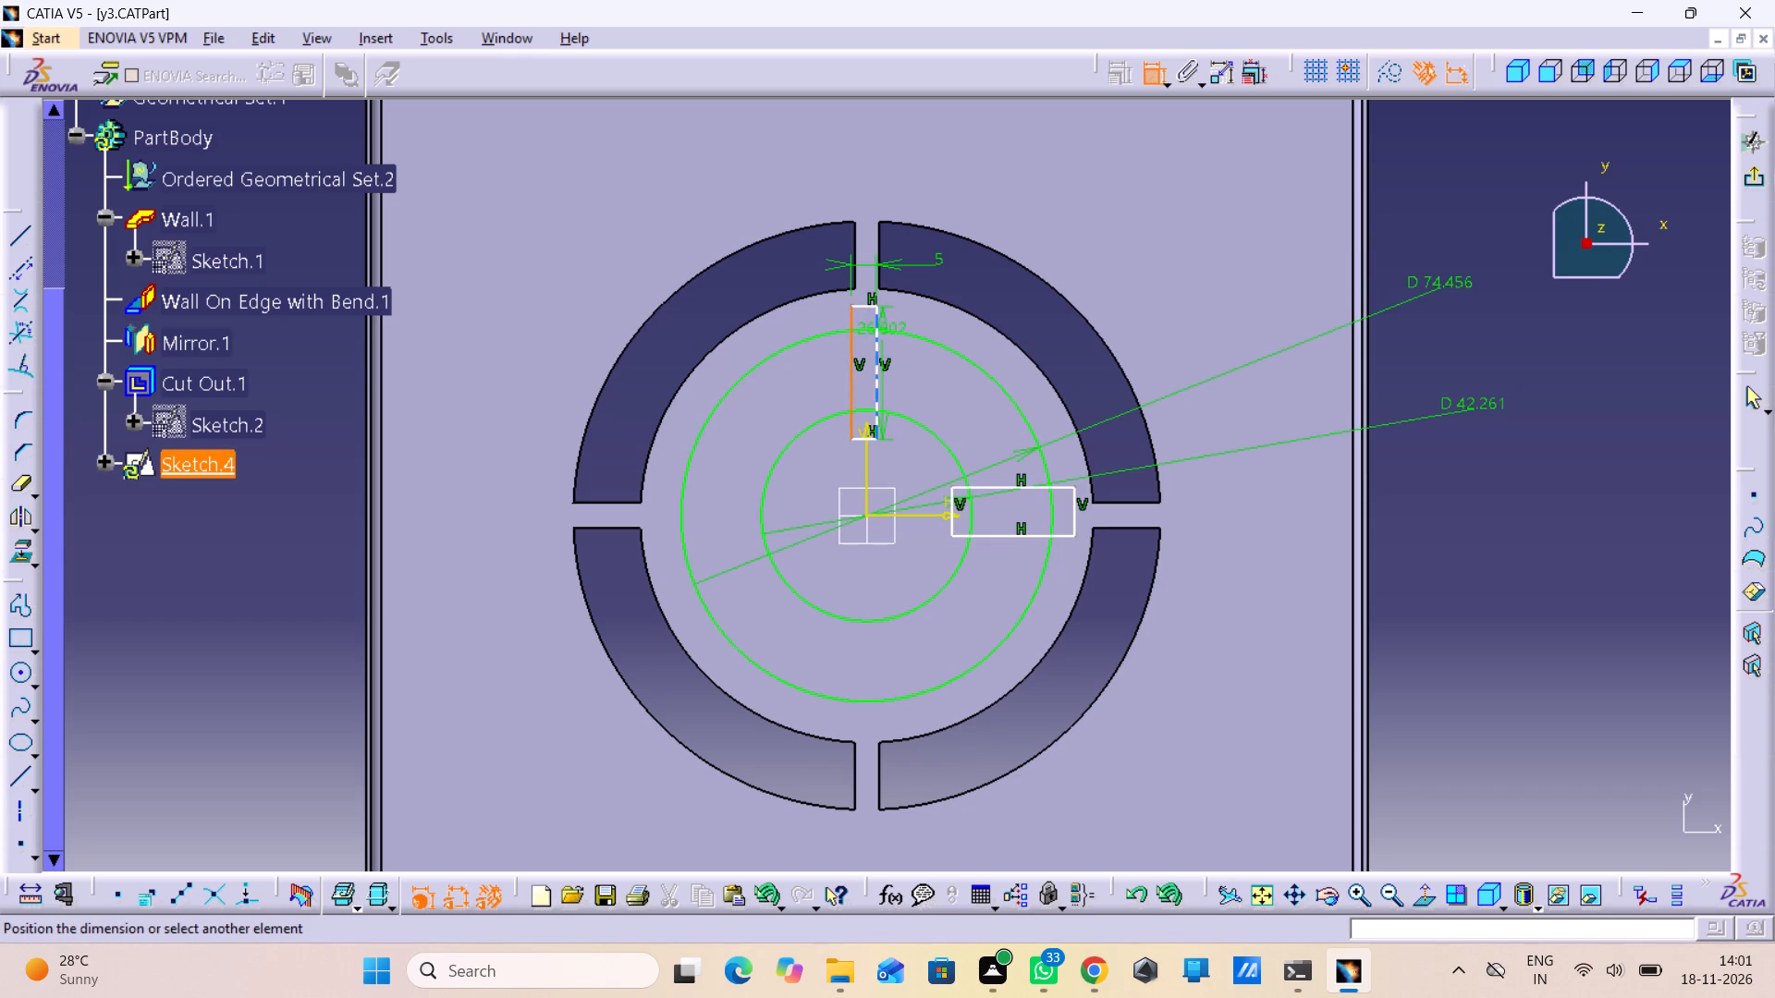
pyautogui.click(874, 347)
pyautogui.rightClick(1038, 302)
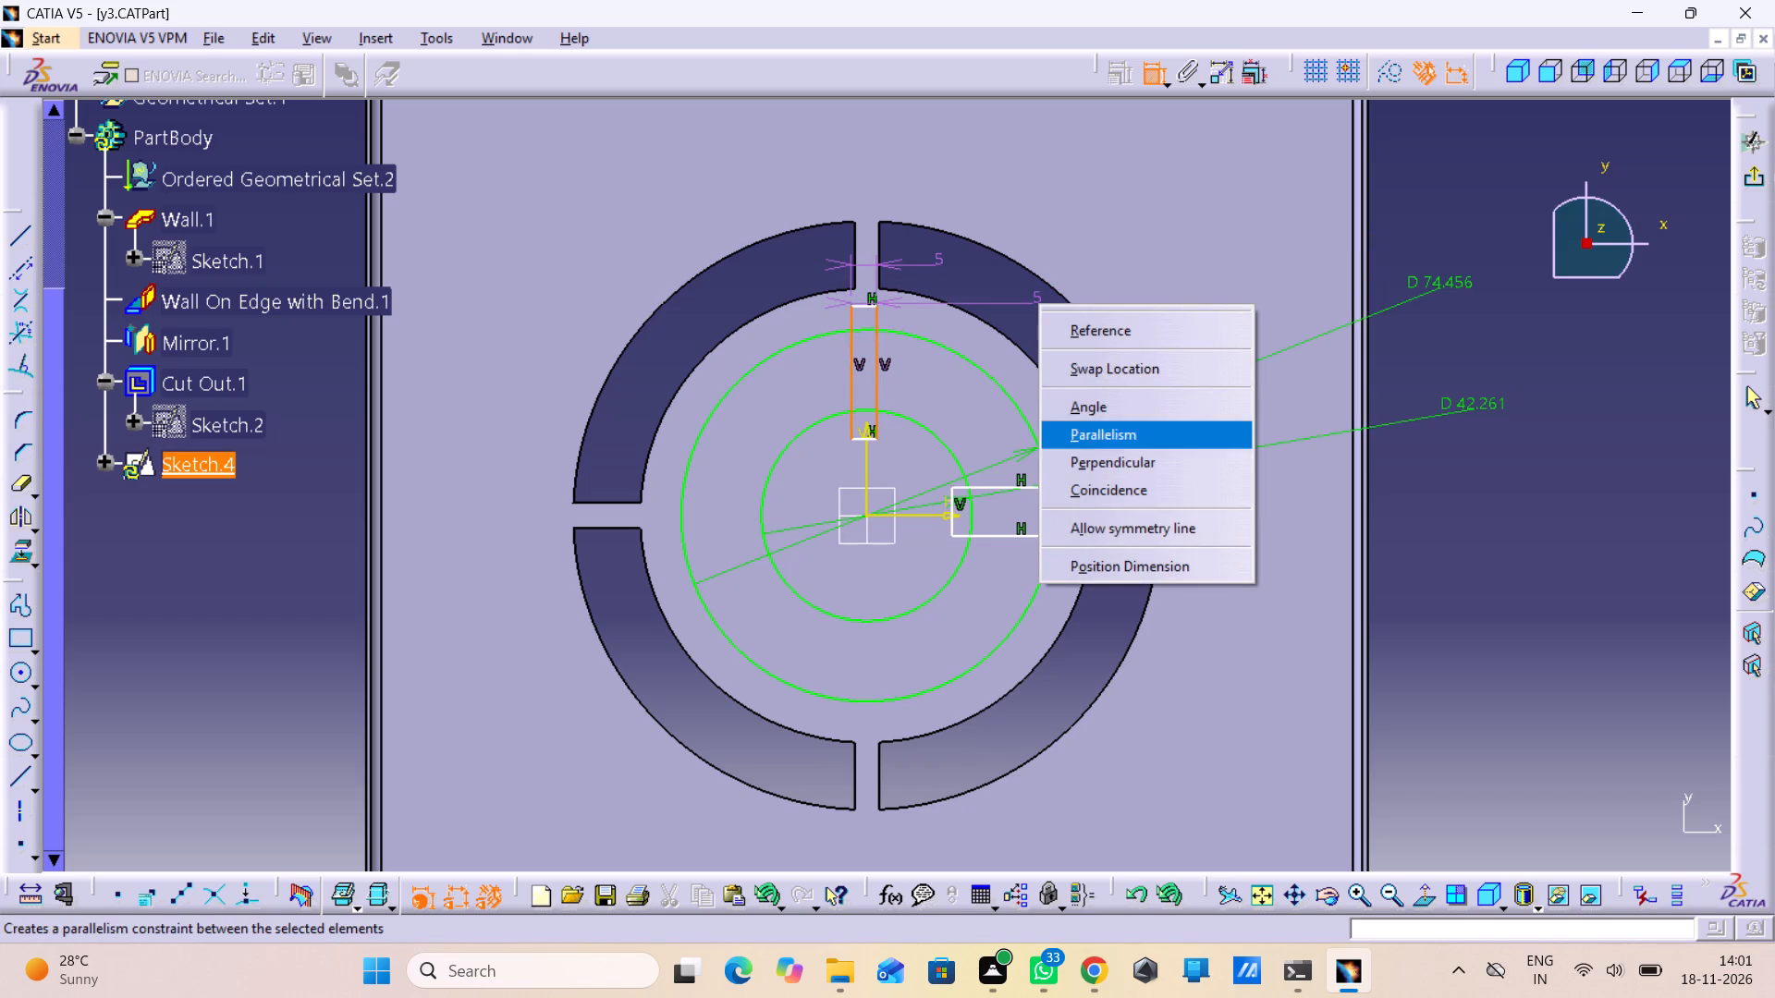
pyautogui.click(1088, 529)
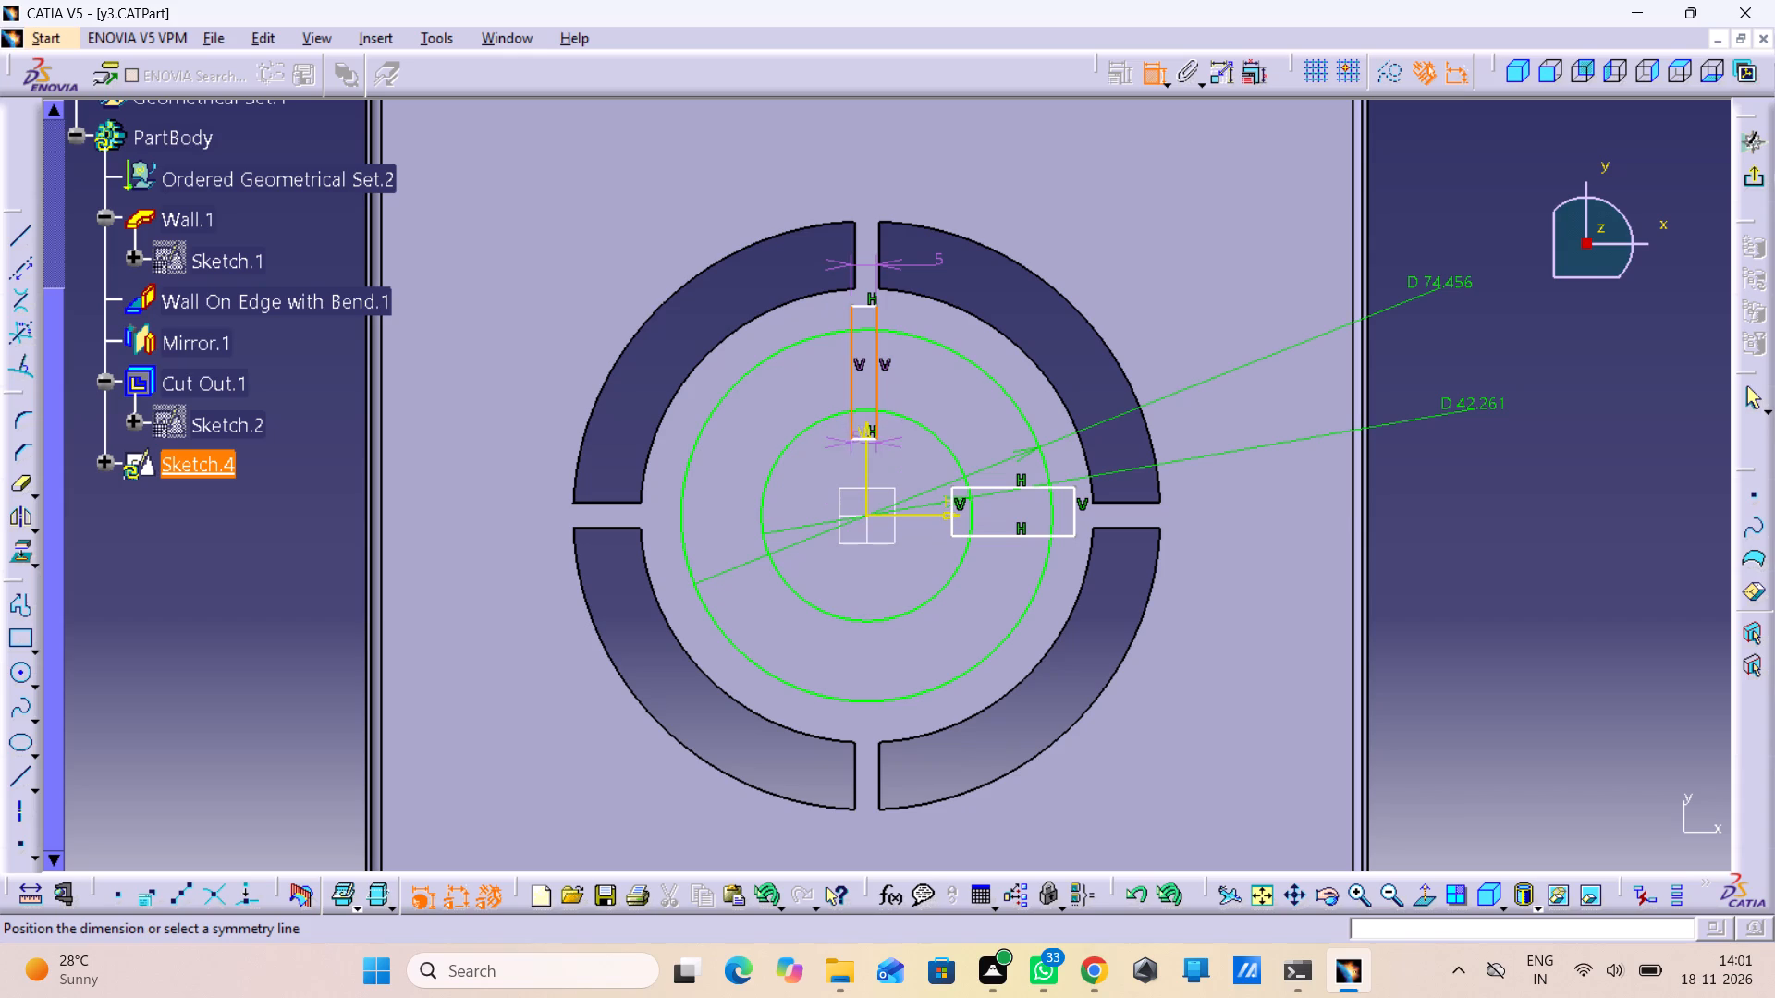
pyautogui.click(867, 472)
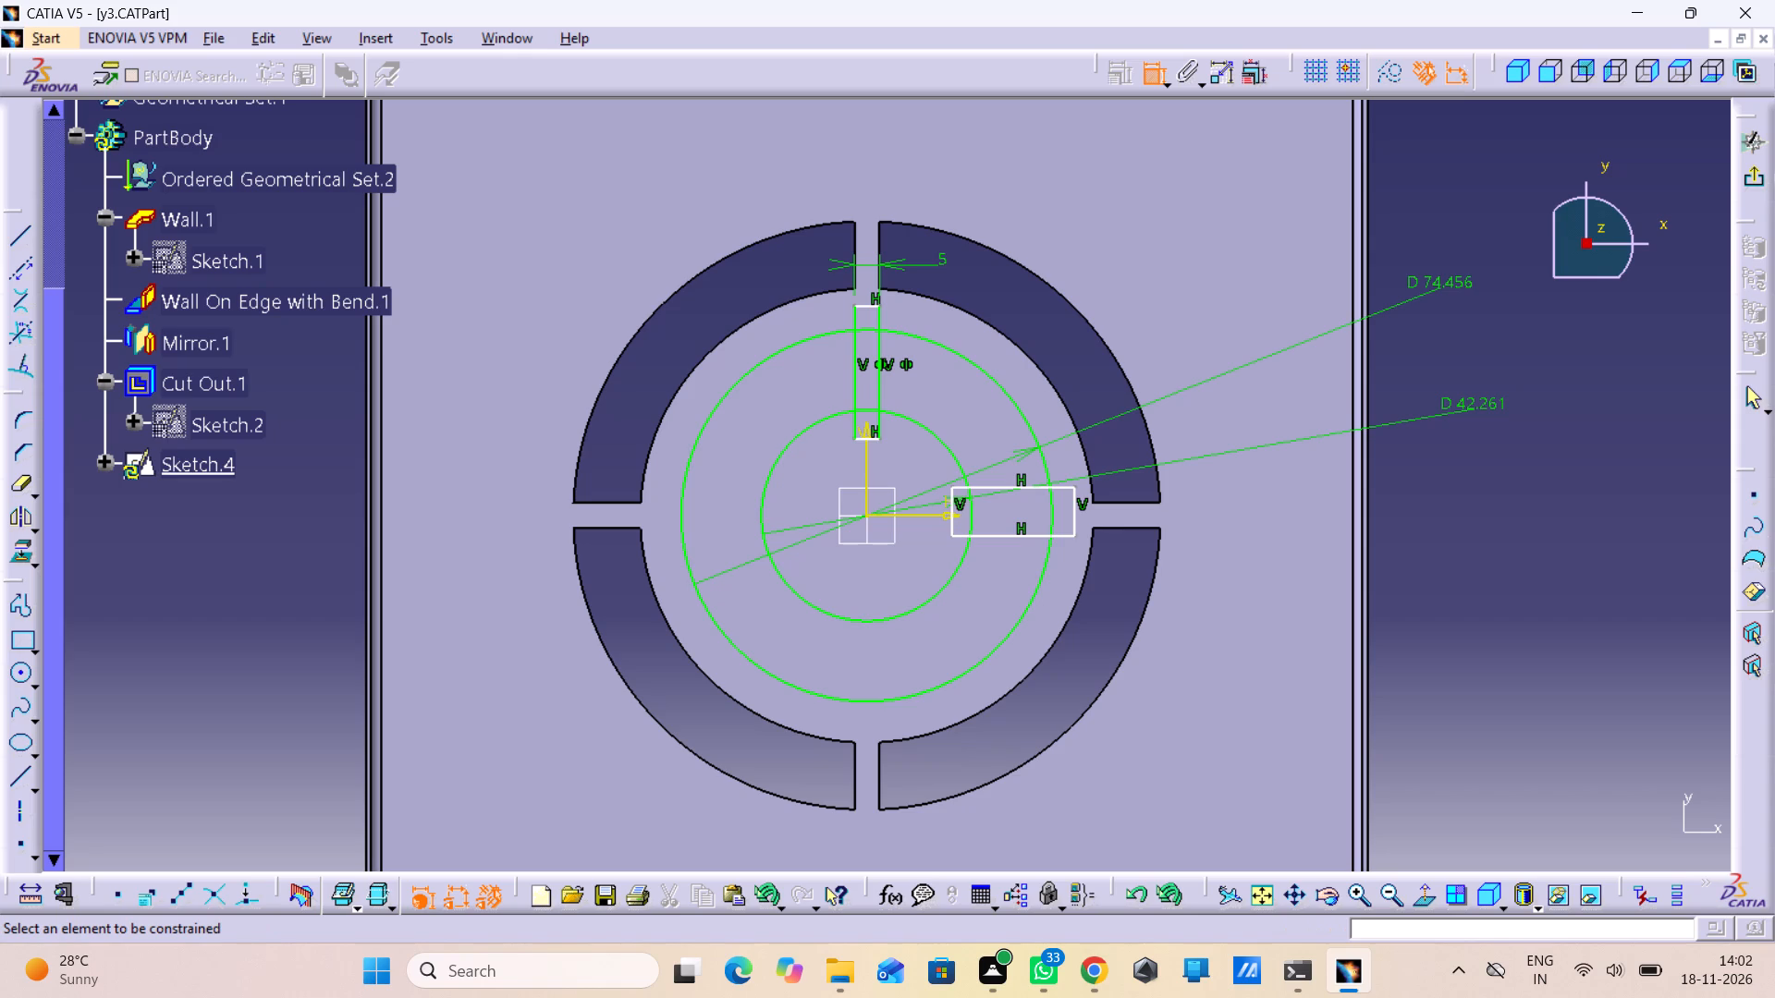
# Quick-trim the upright rectangle's ends beyond the two circles and the circle arcs between its long sides.
pyautogui.doubleClick(17, 493)
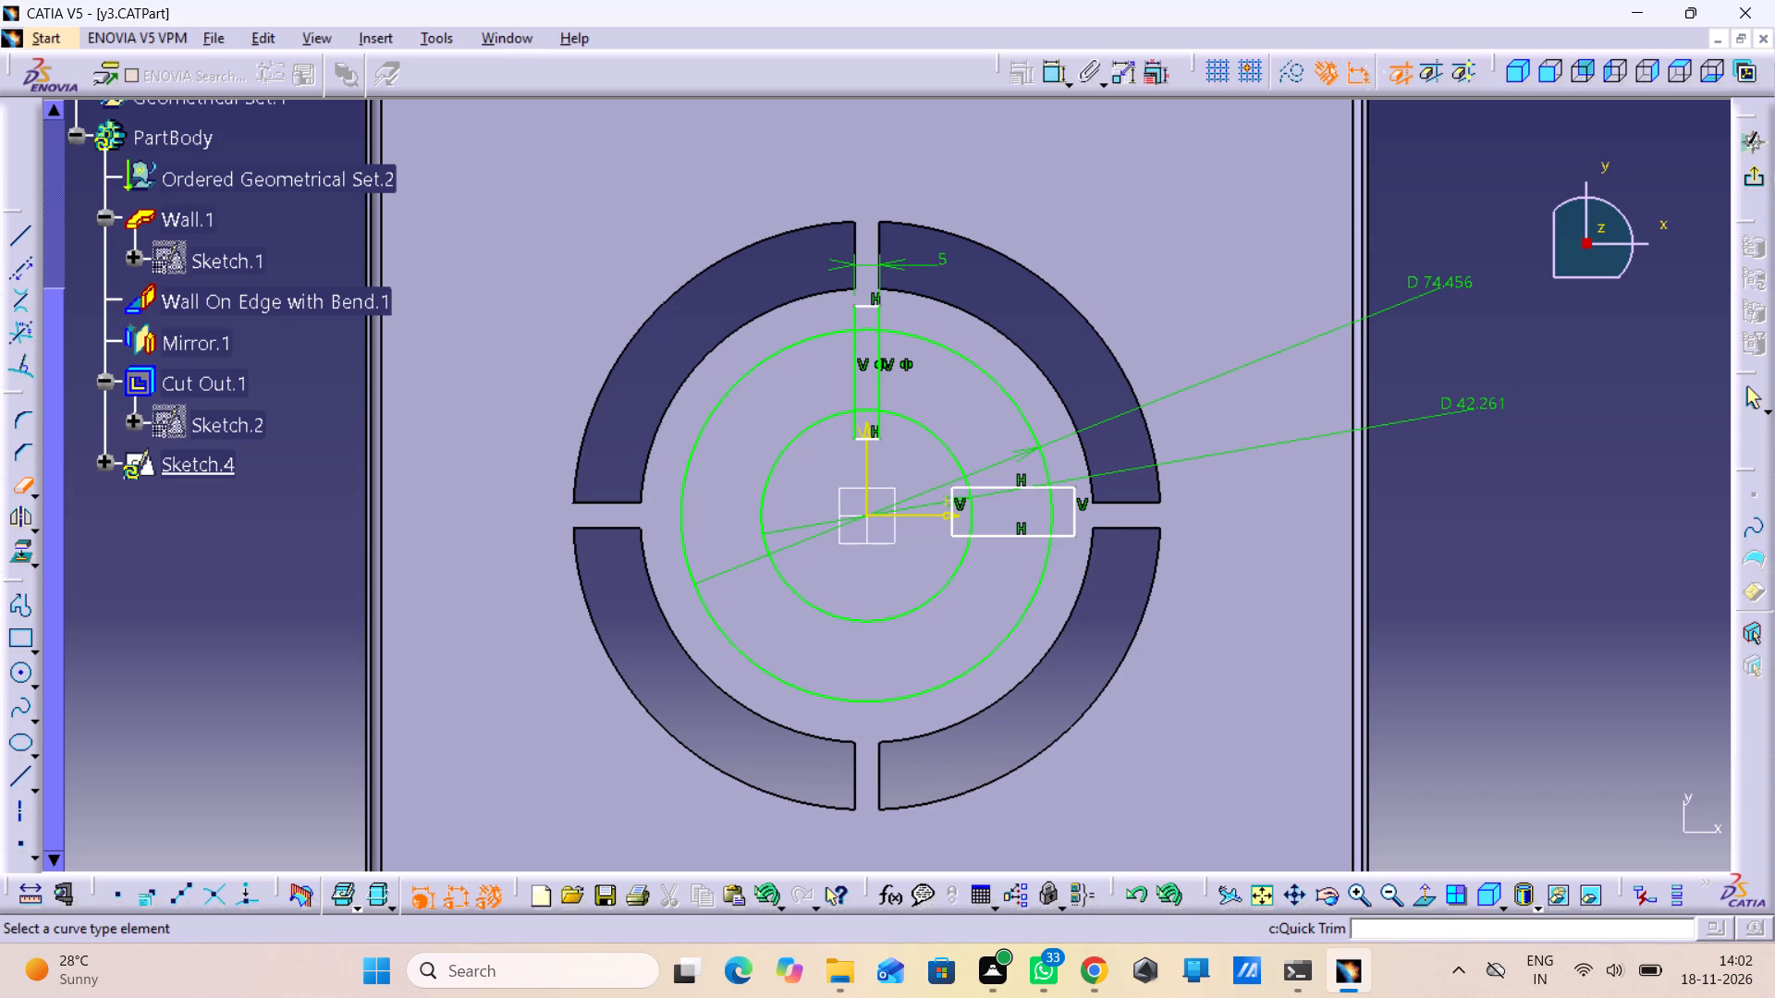
pyautogui.click(884, 321)
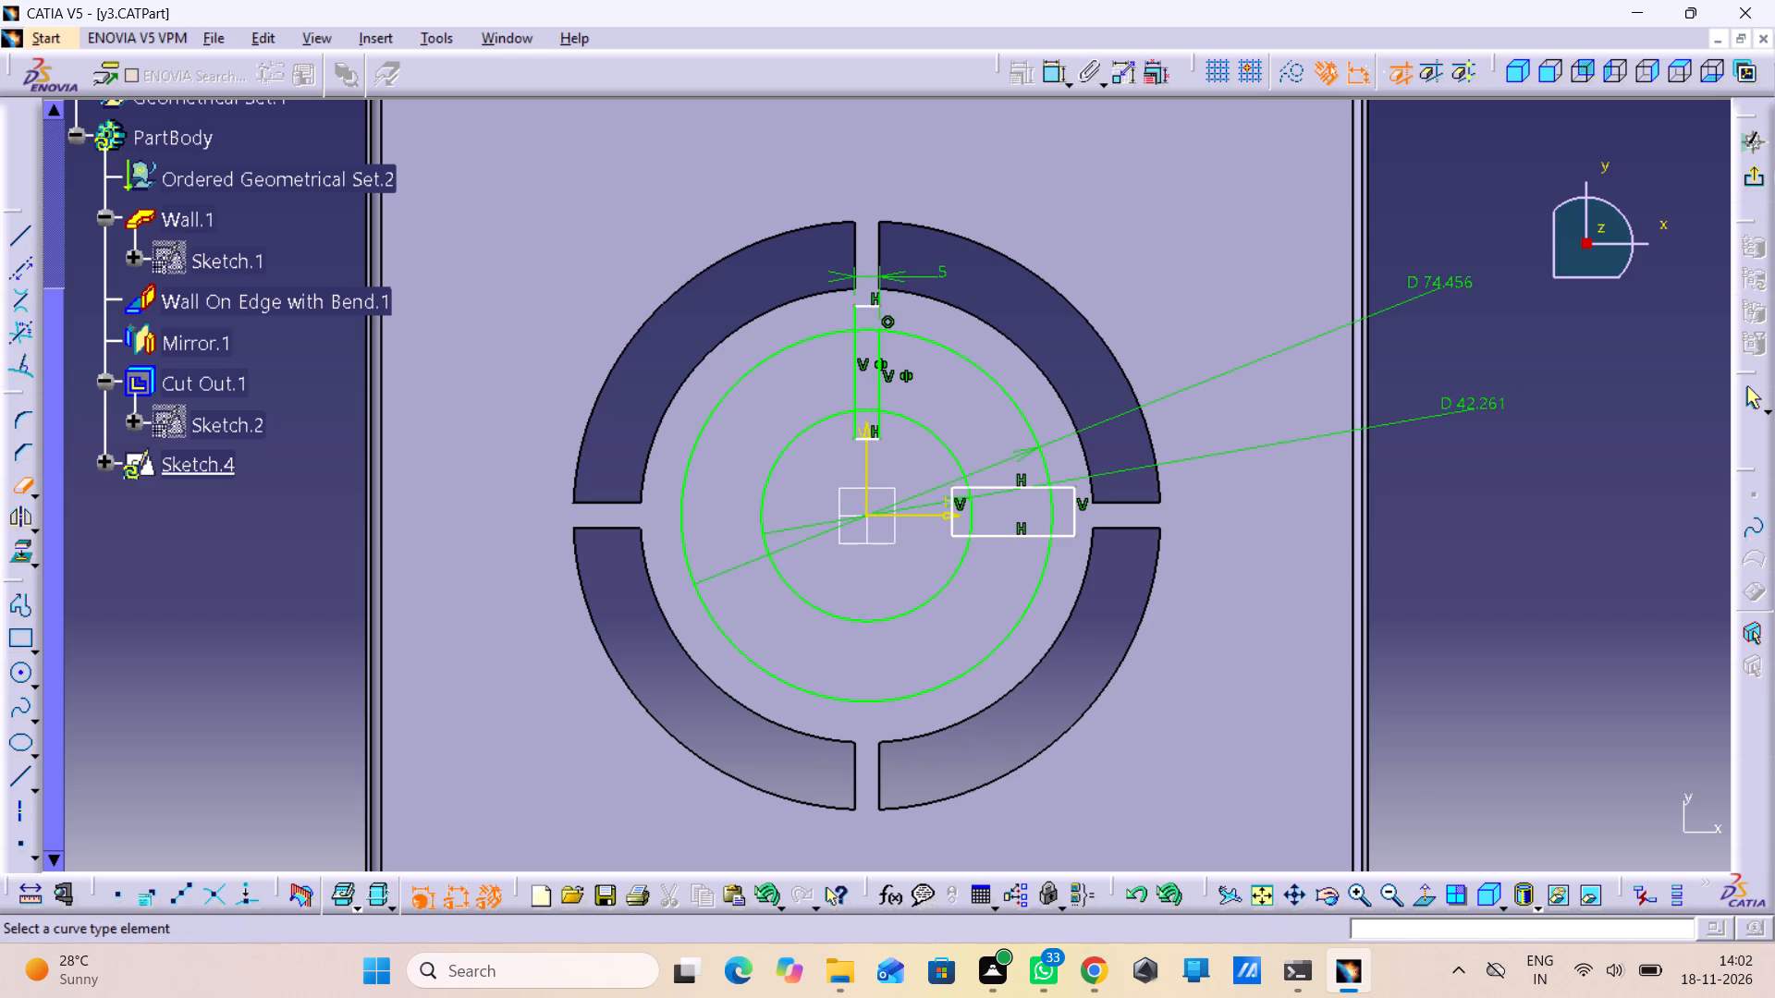
pyautogui.click(858, 318)
pyautogui.click(866, 302)
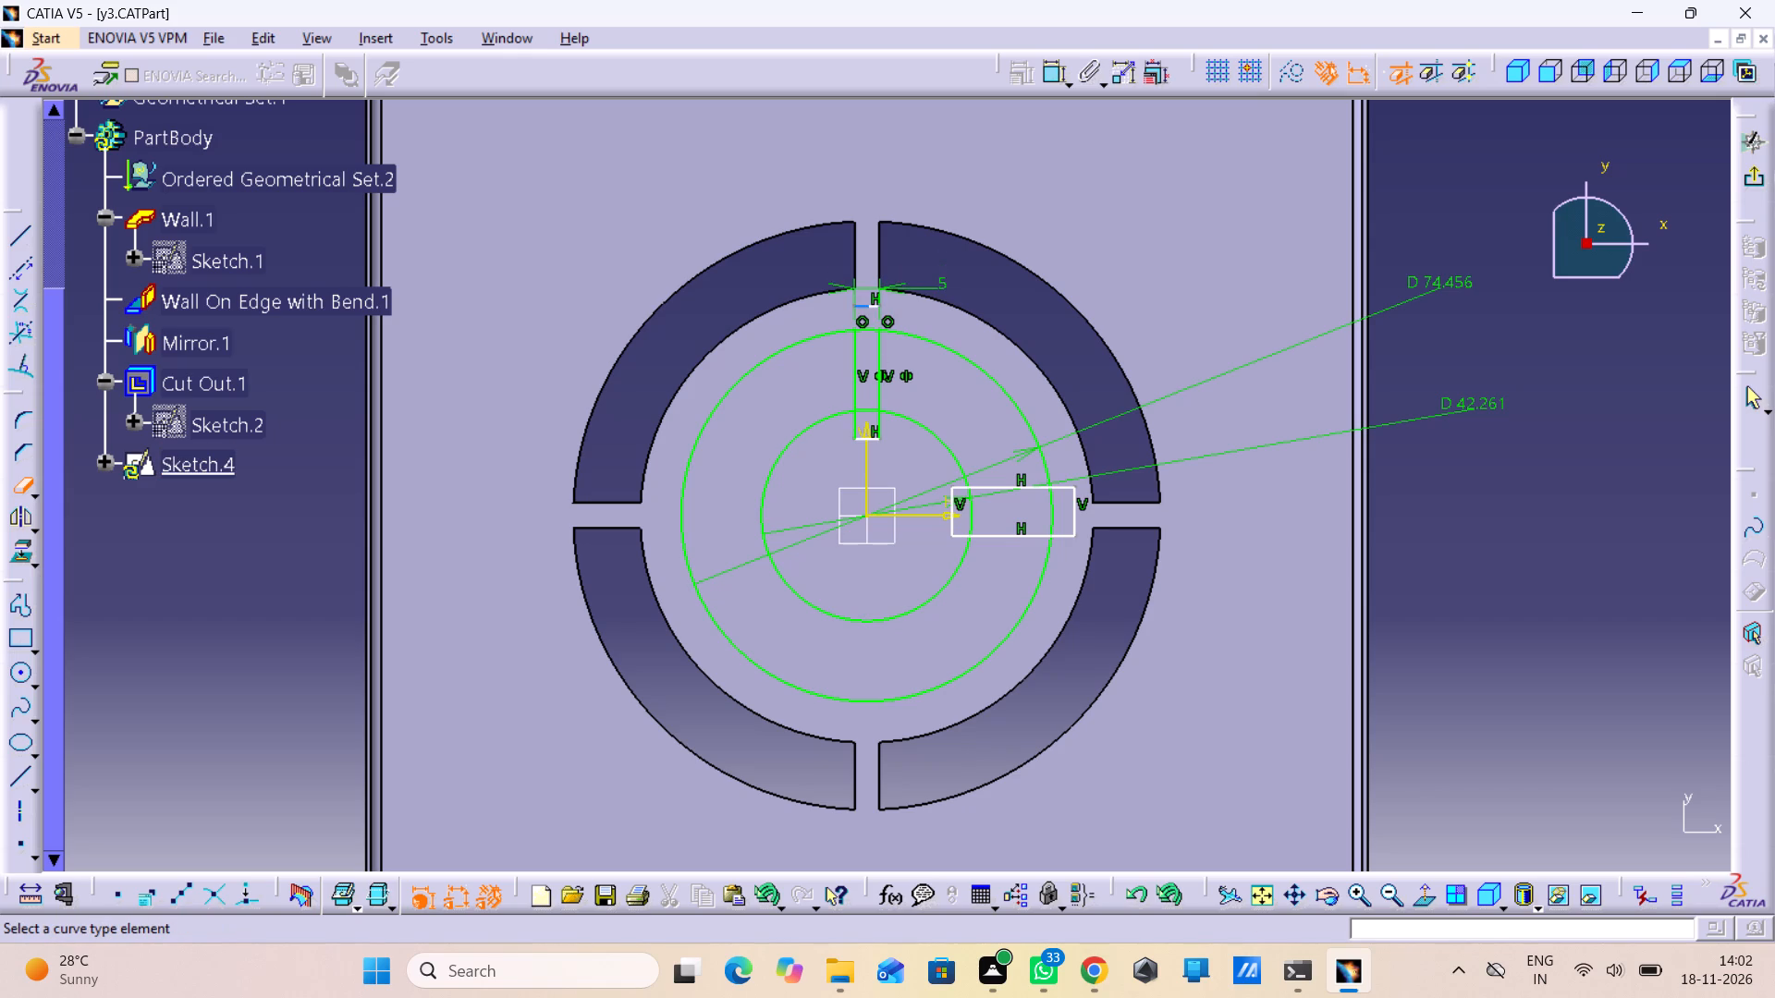
pyautogui.click(863, 442)
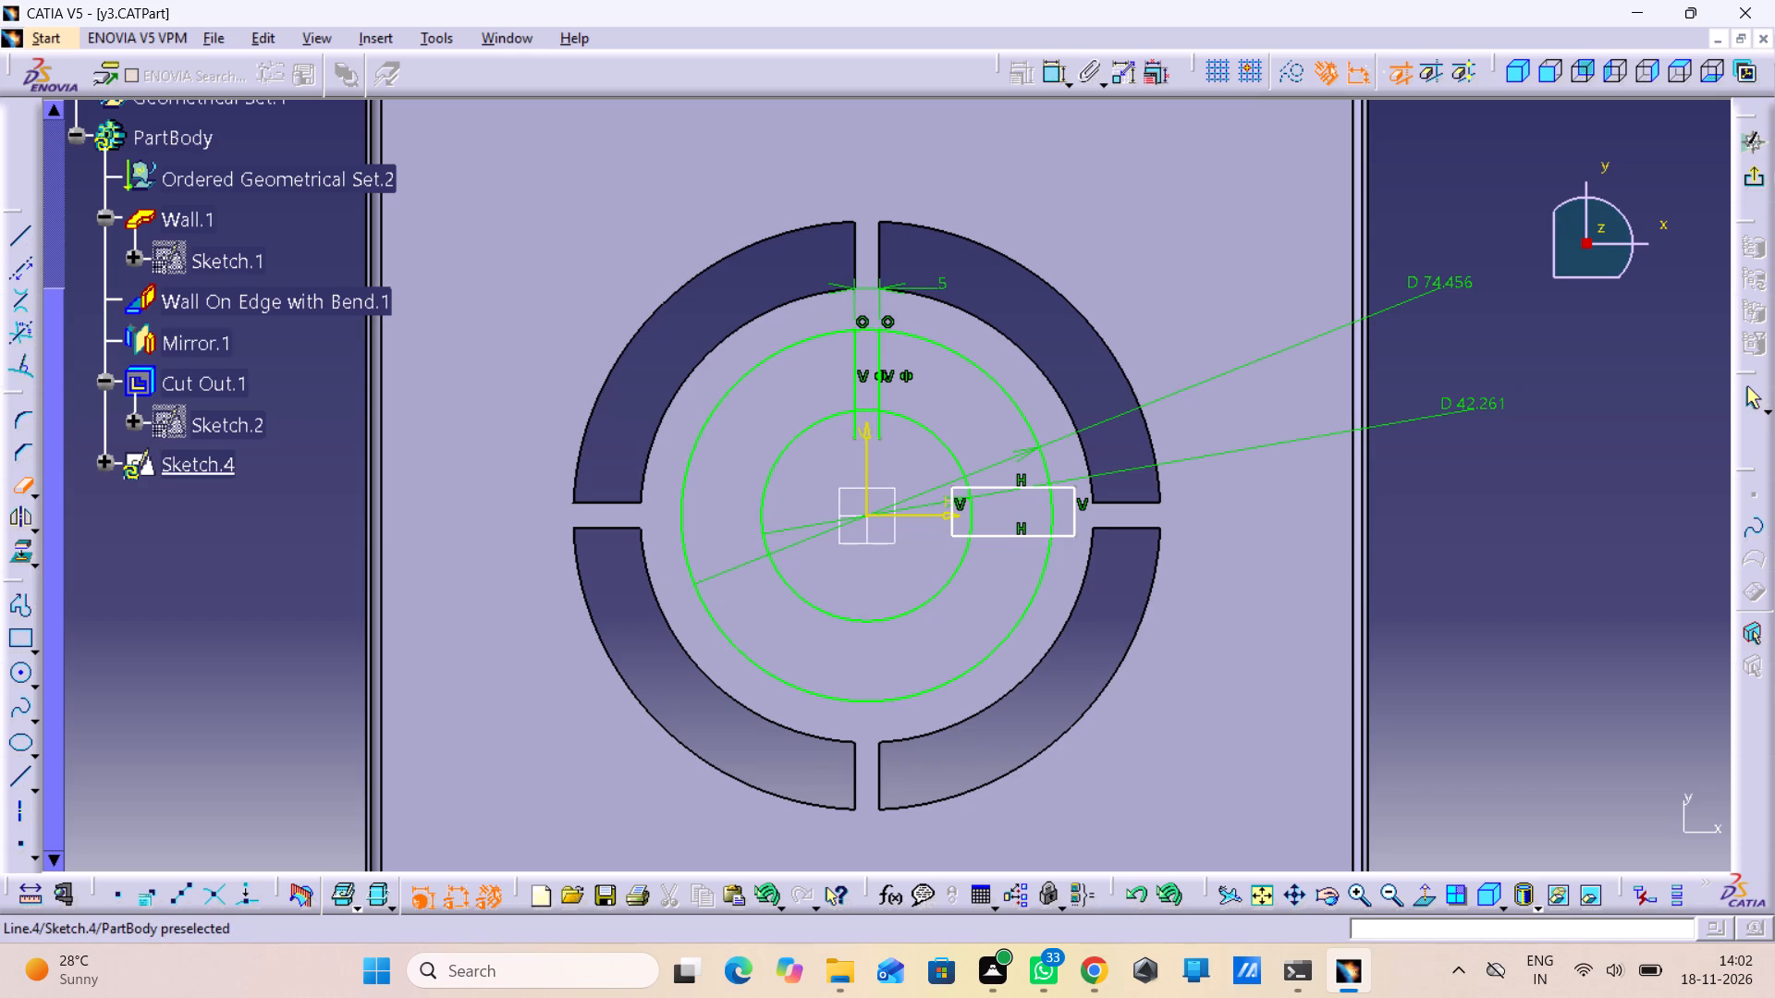
pyautogui.click(854, 421)
pyautogui.click(879, 417)
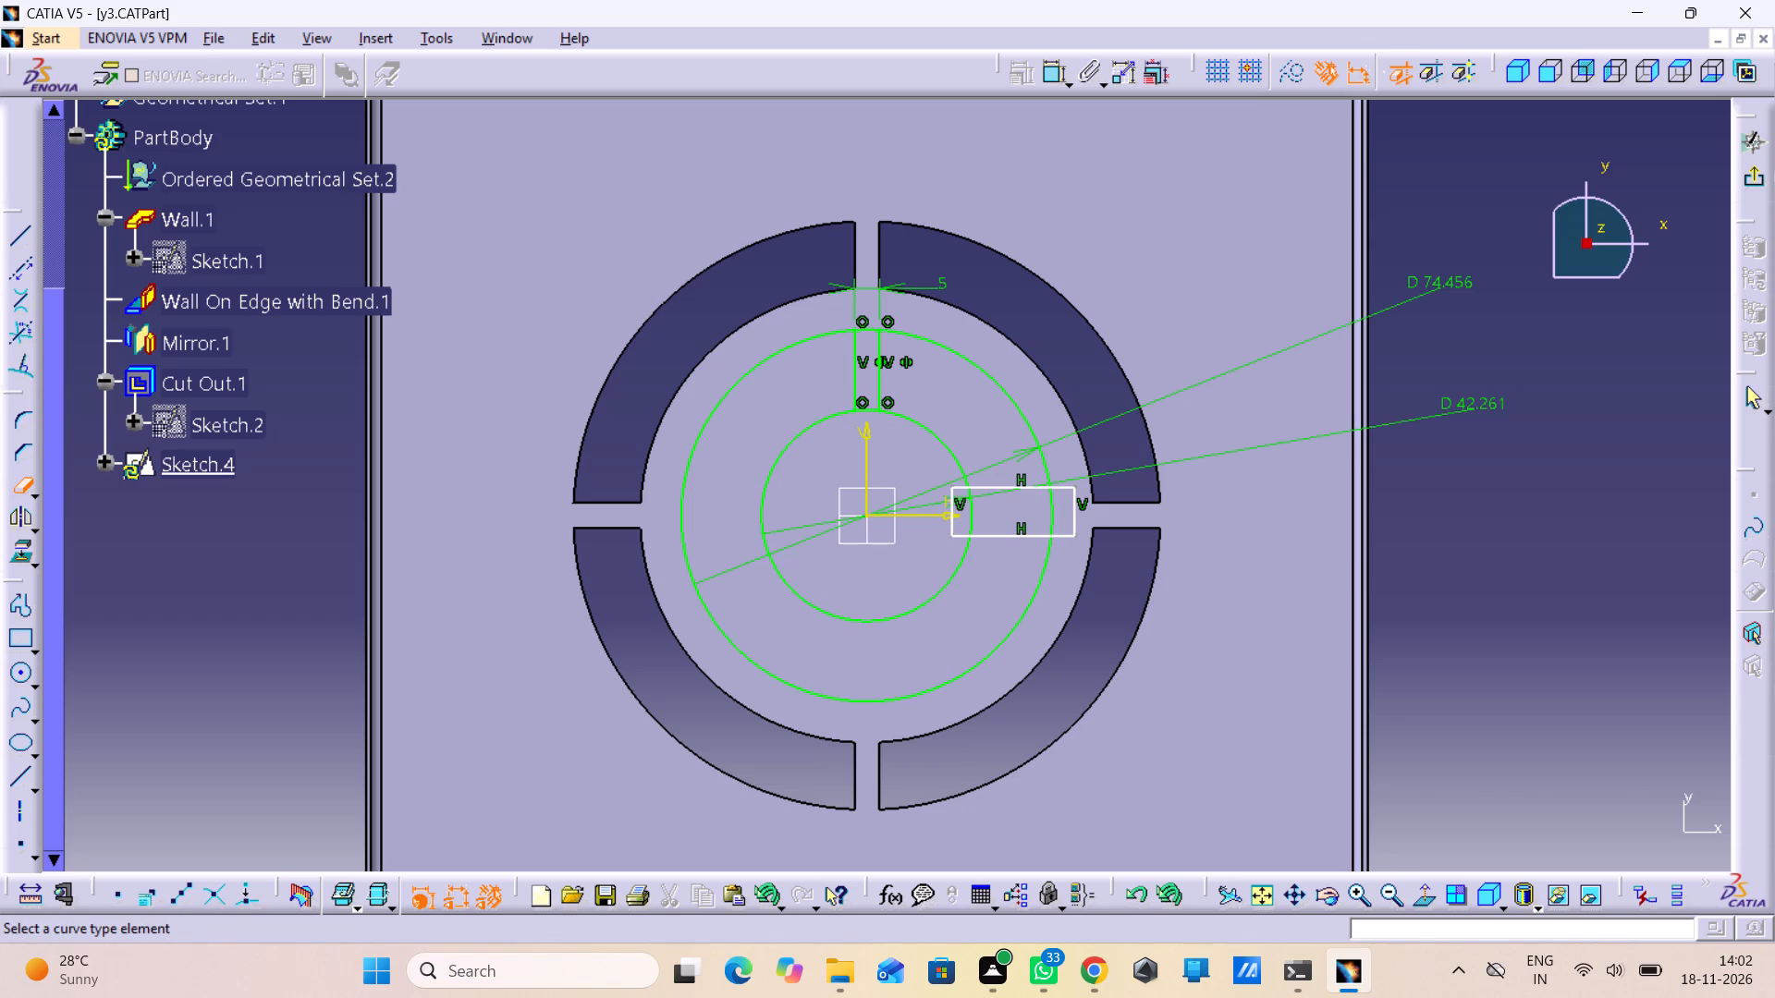
pyautogui.click(873, 331)
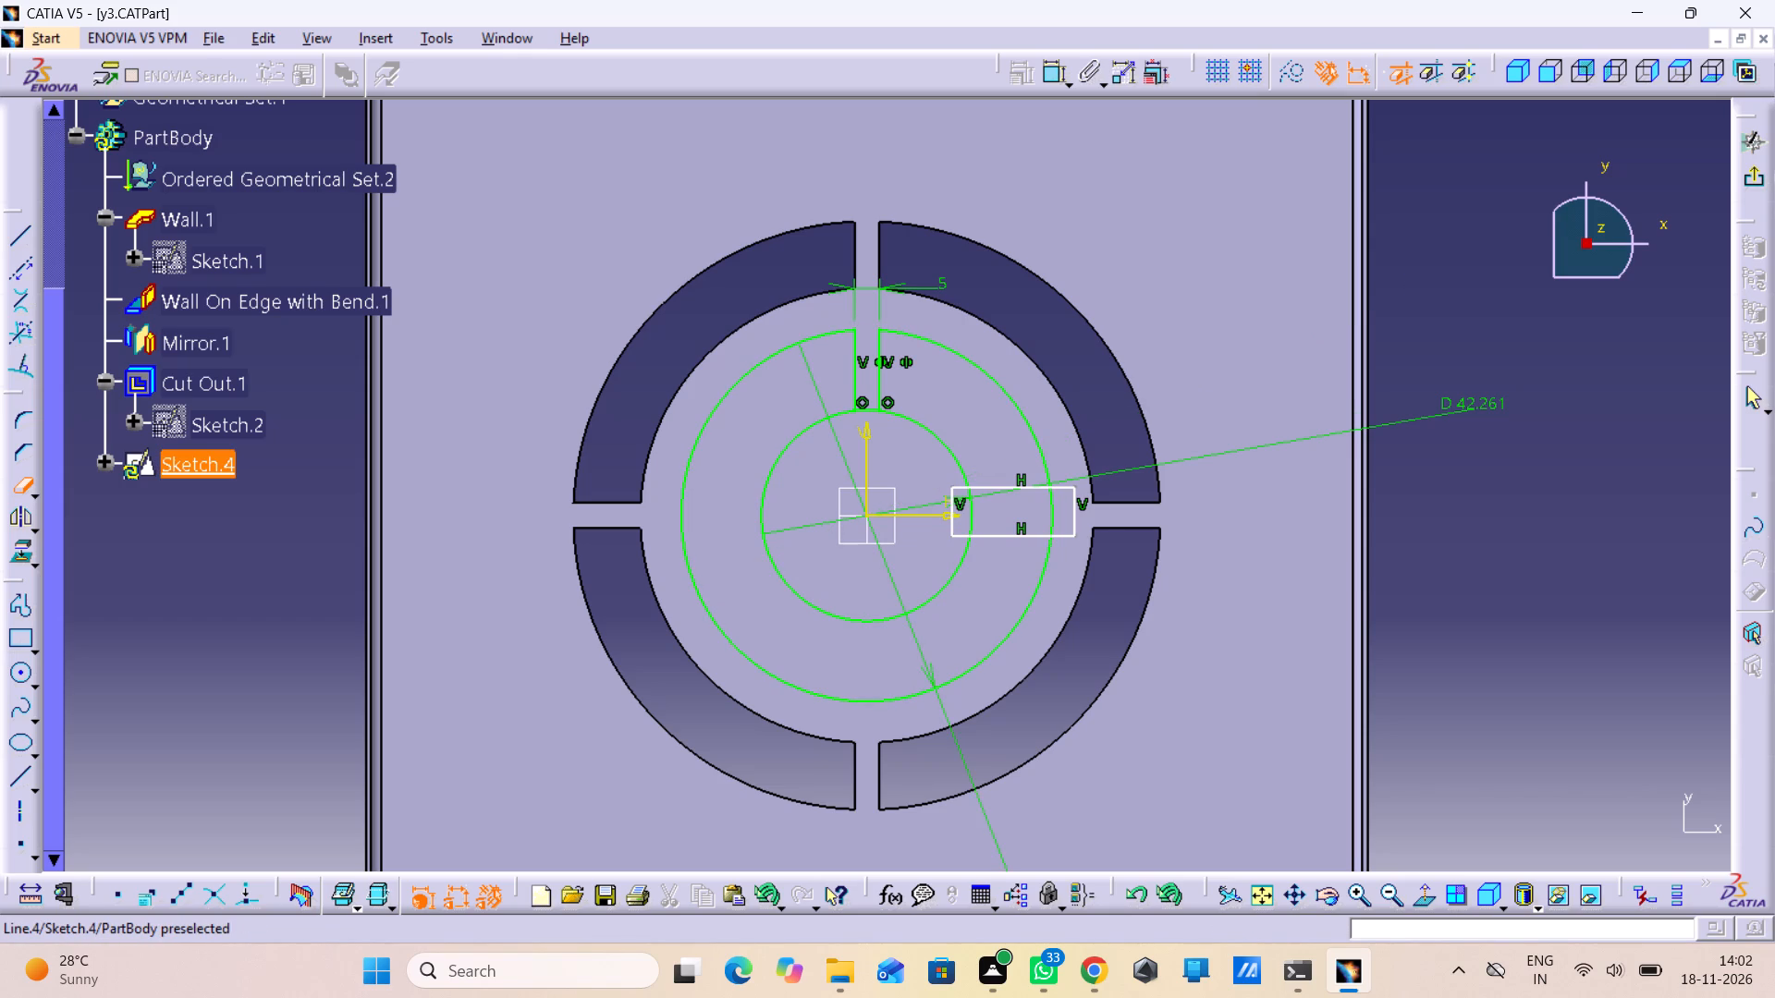
pyautogui.click(867, 408)
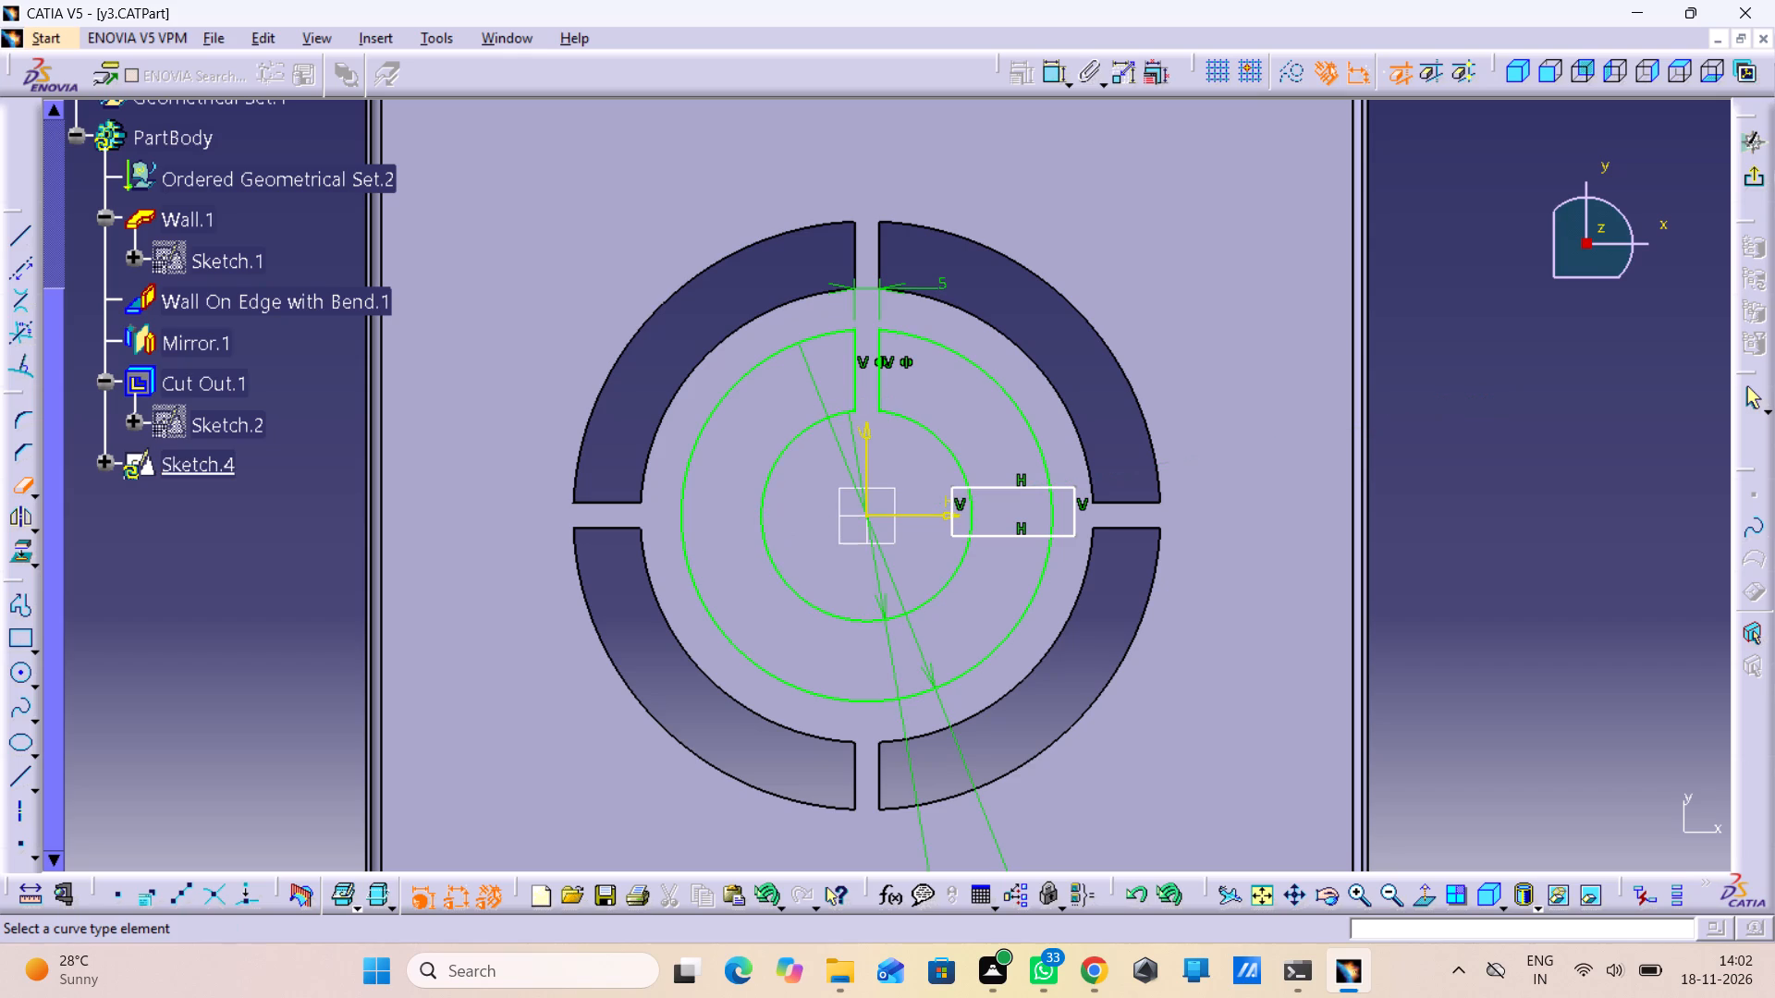
pyautogui.click(25, 481)
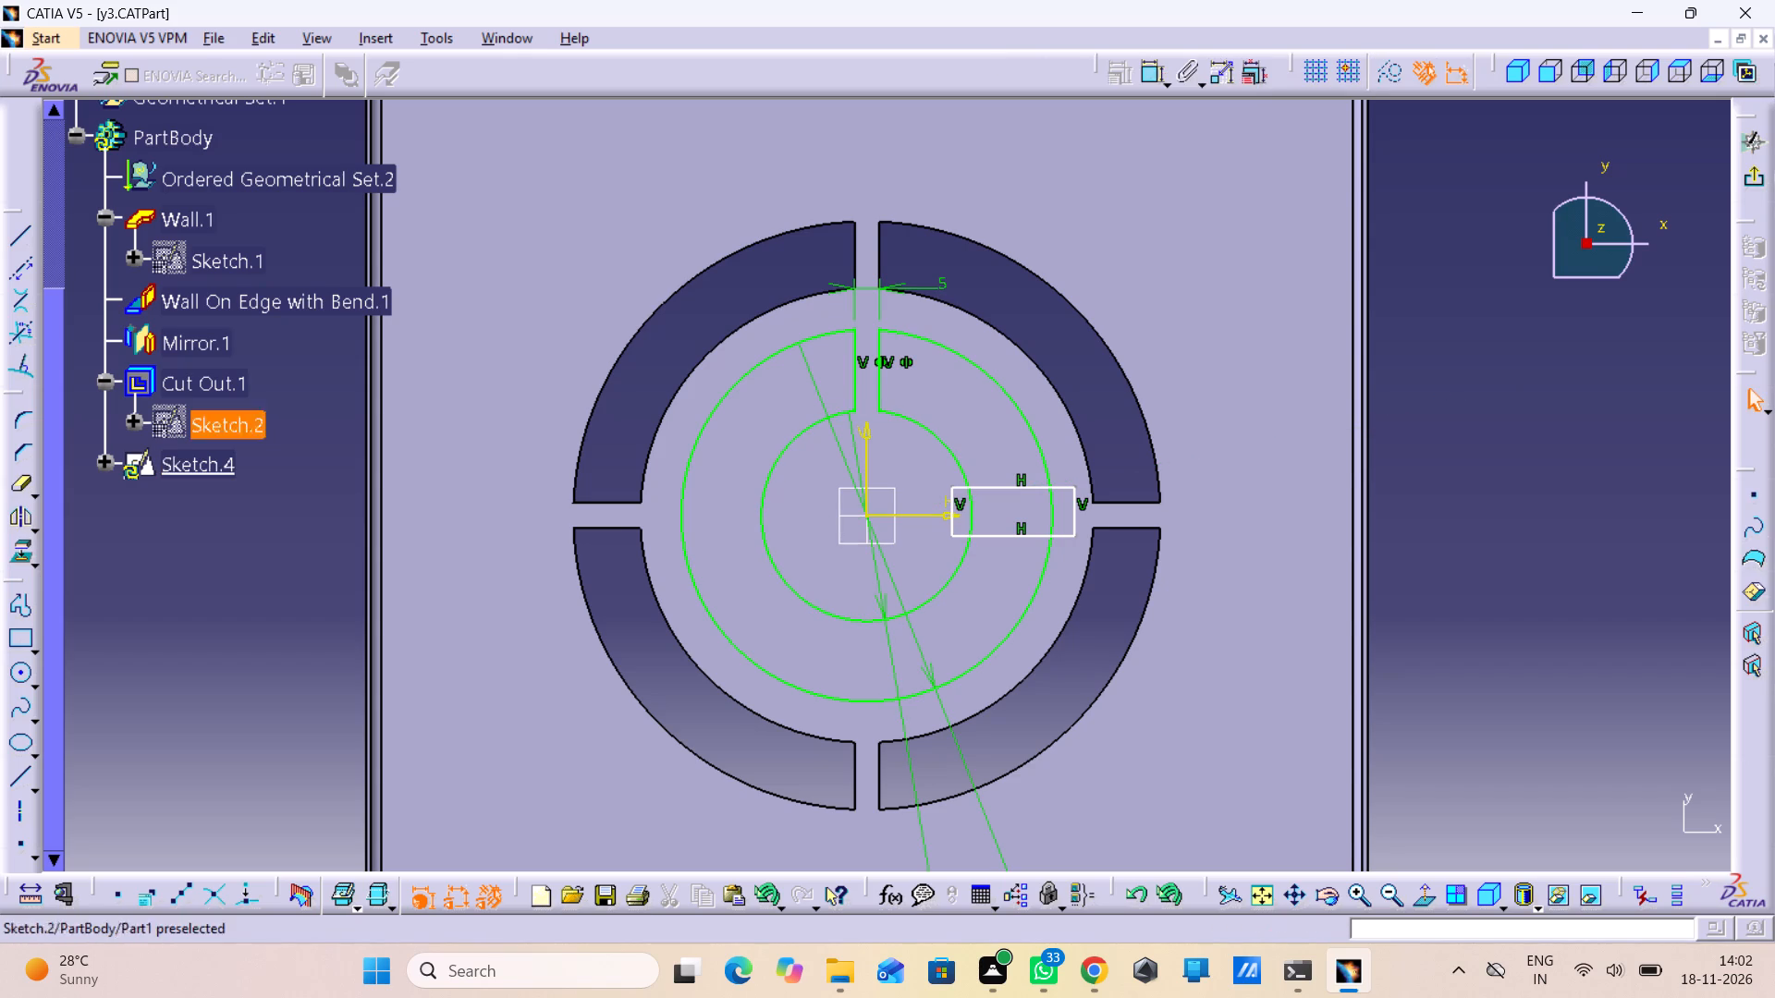
# Constrain the horizontal rectangle's long sides to be symmetric about the sketch's horizontal axis.
pyautogui.click(1143, 71)
pyautogui.click(1157, 102)
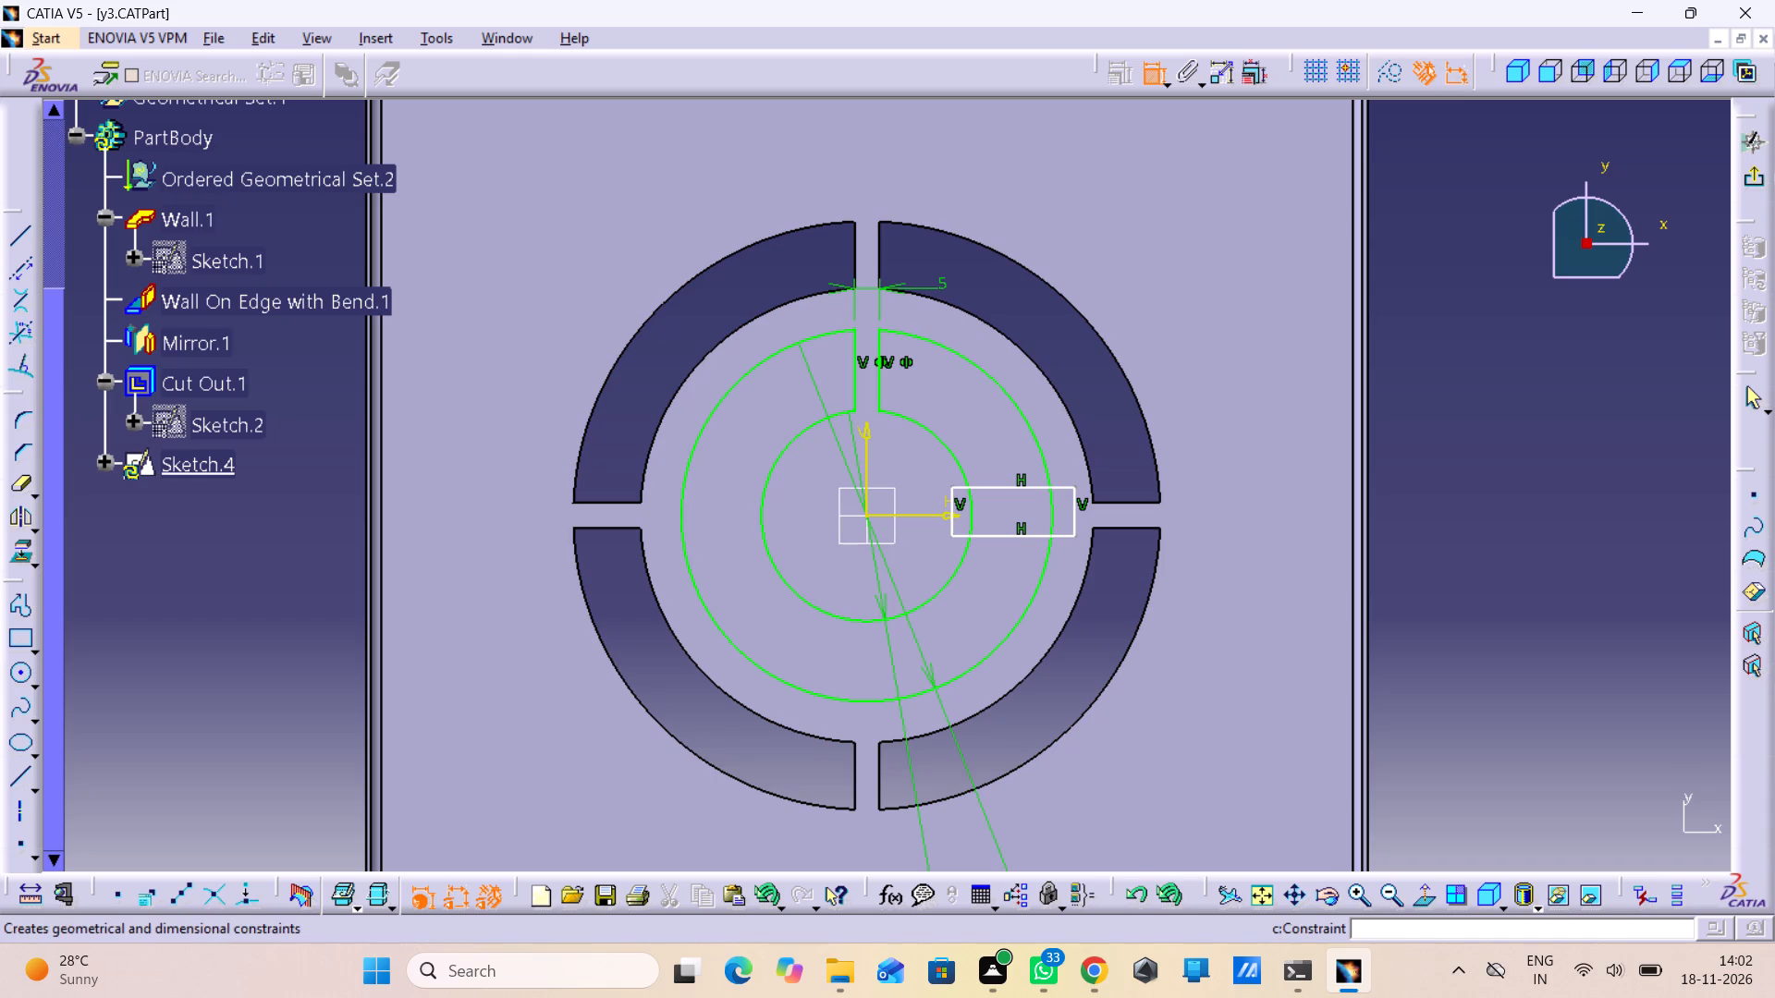
pyautogui.doubleClick(1156, 79)
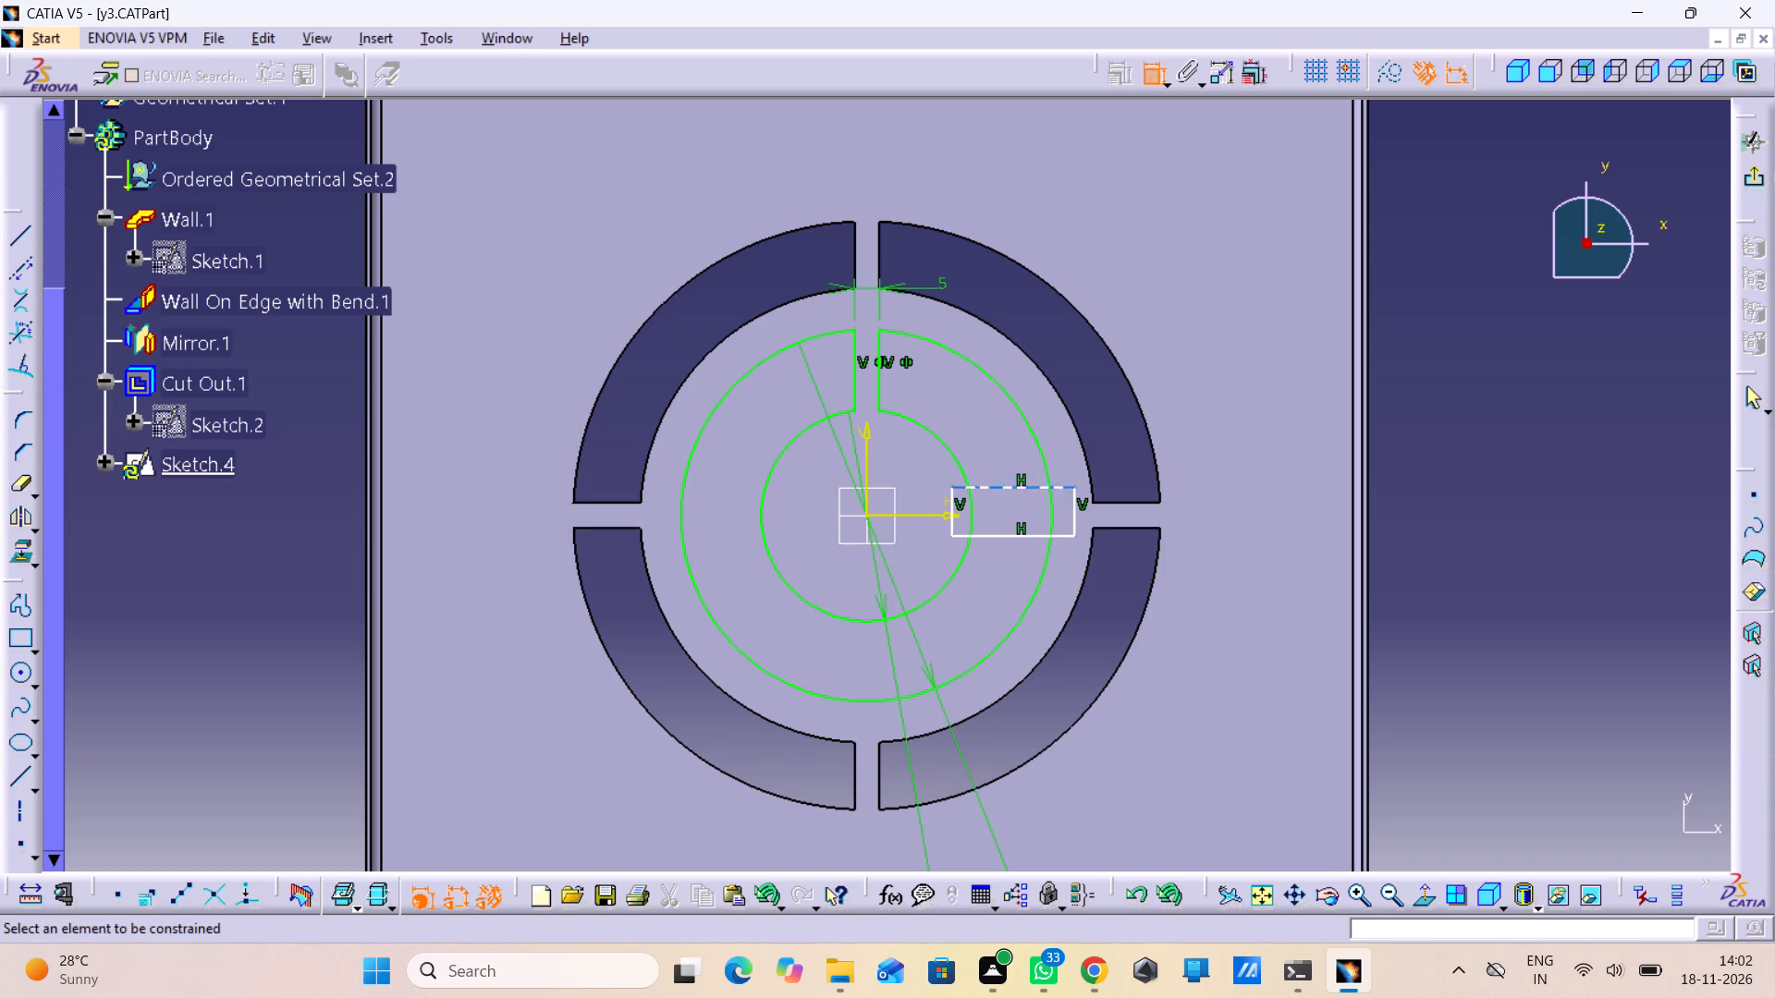
pyautogui.click(1015, 484)
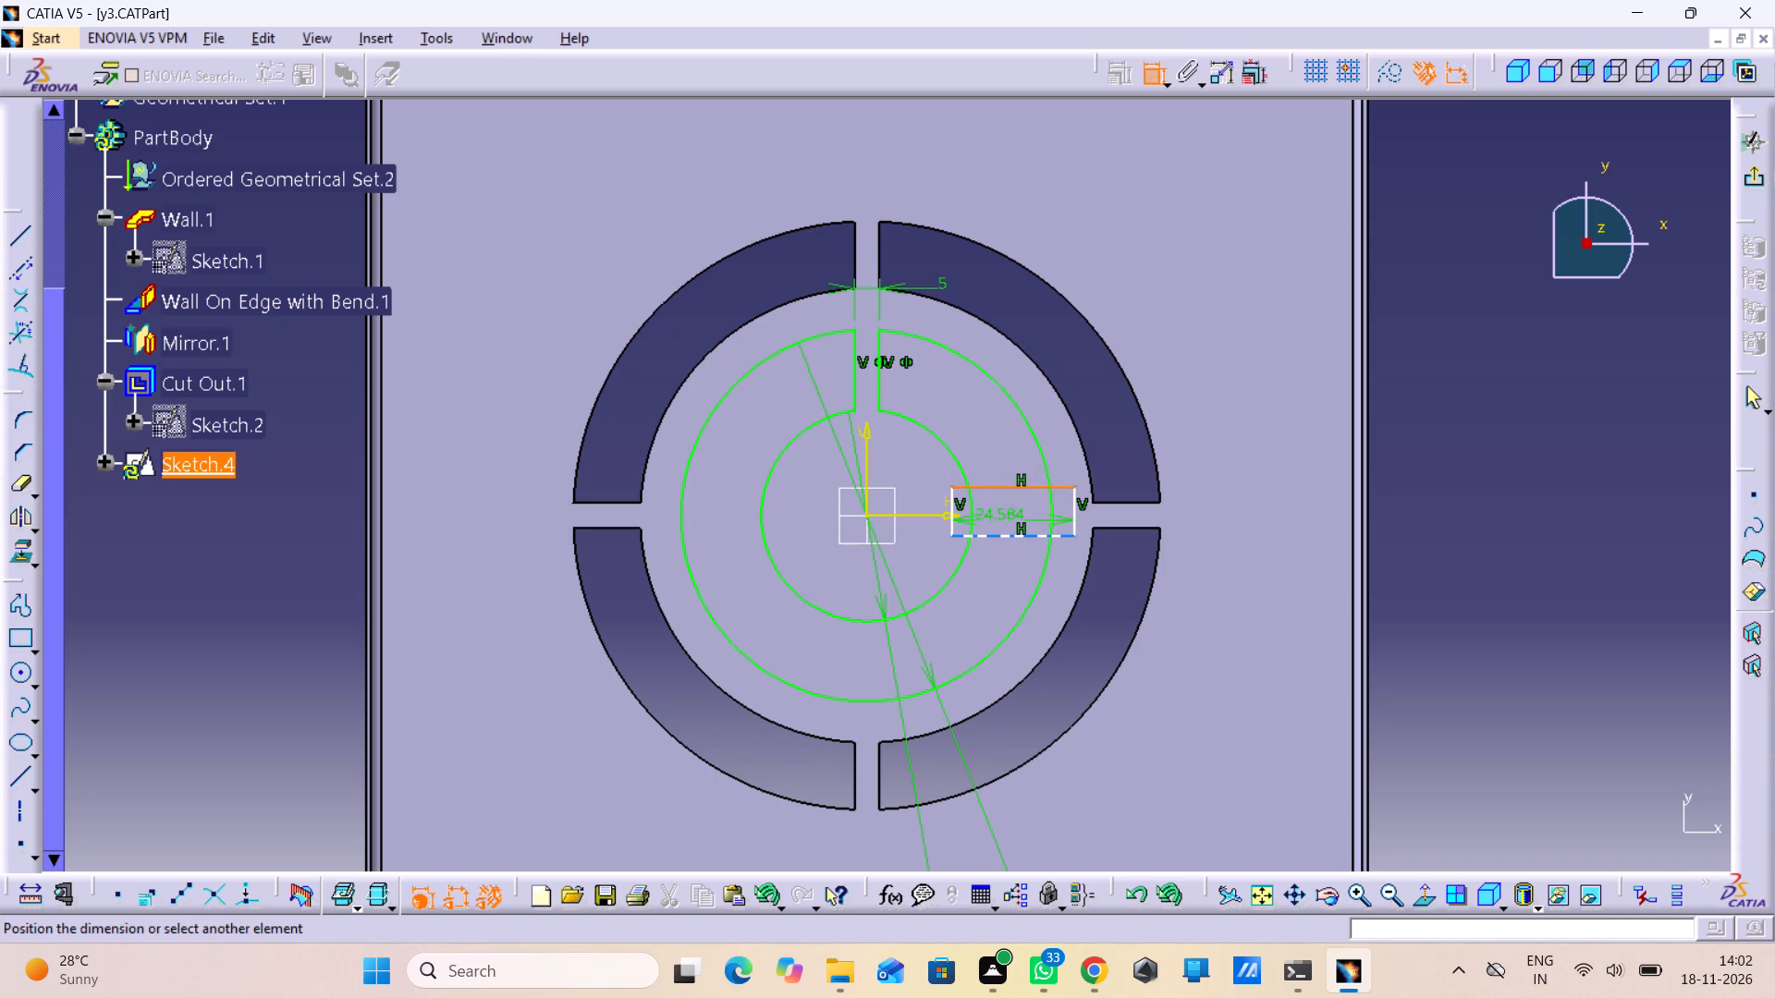
pyautogui.click(998, 534)
pyautogui.rightClick(1554, 519)
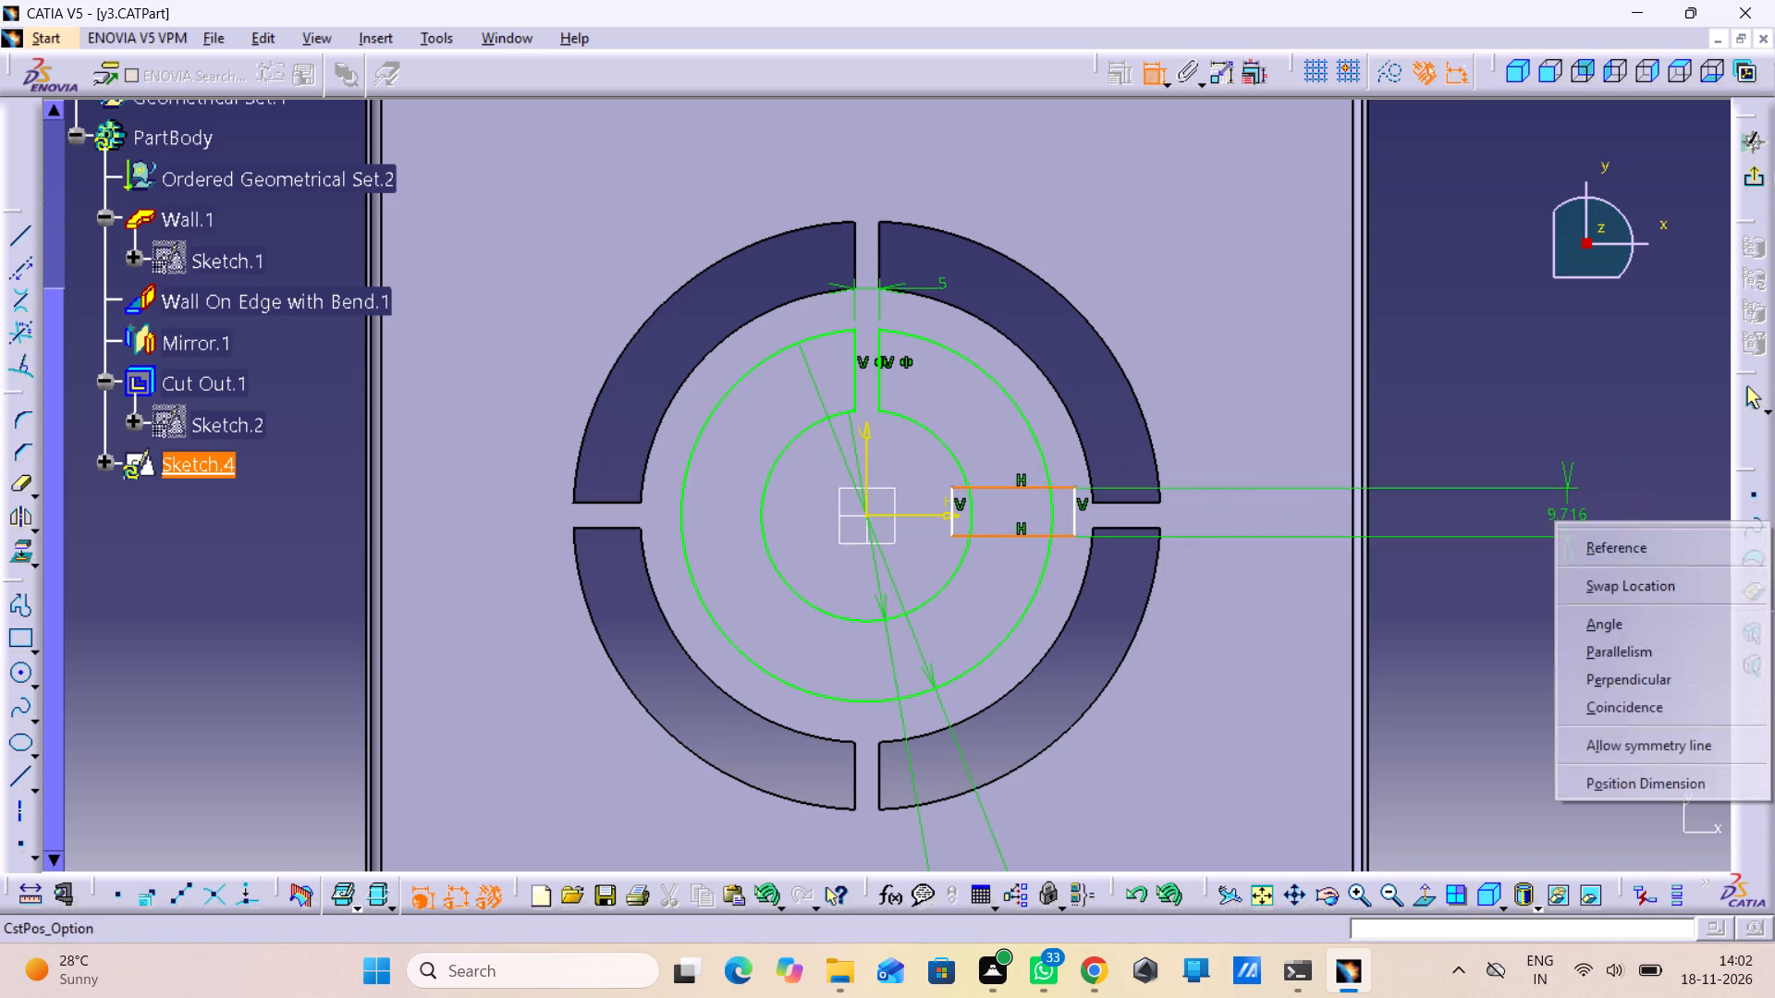
pyautogui.click(1595, 749)
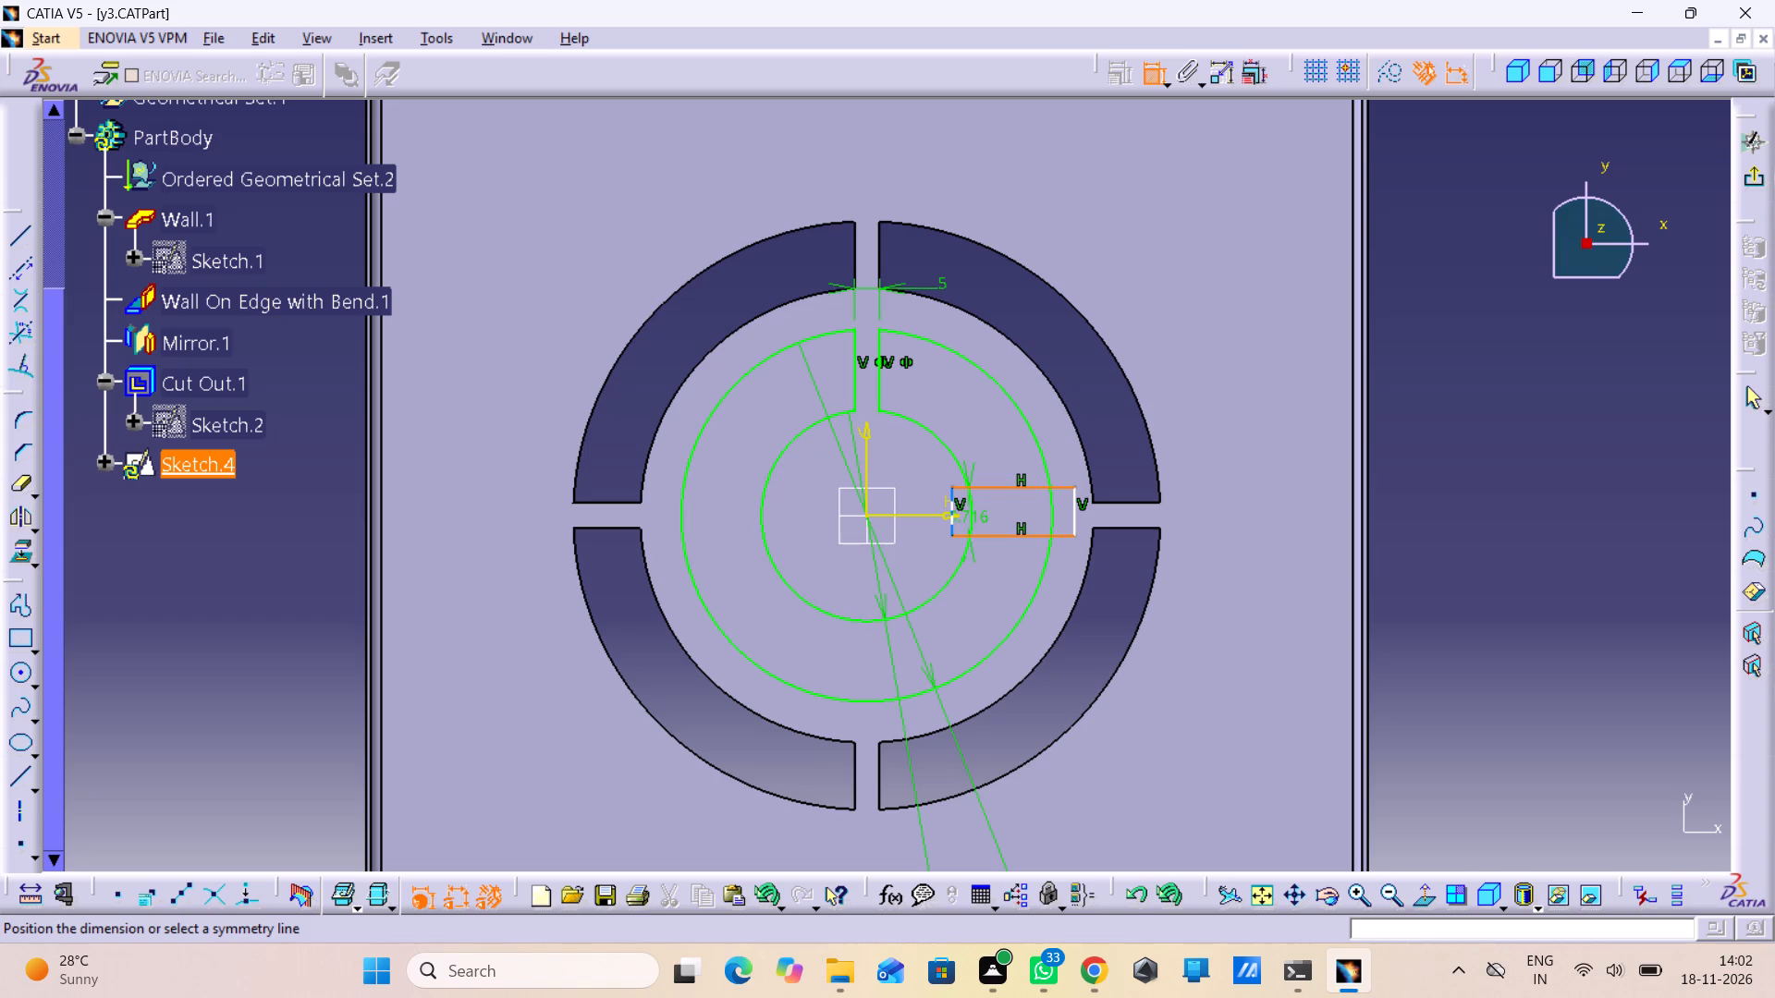
pyautogui.click(946, 509)
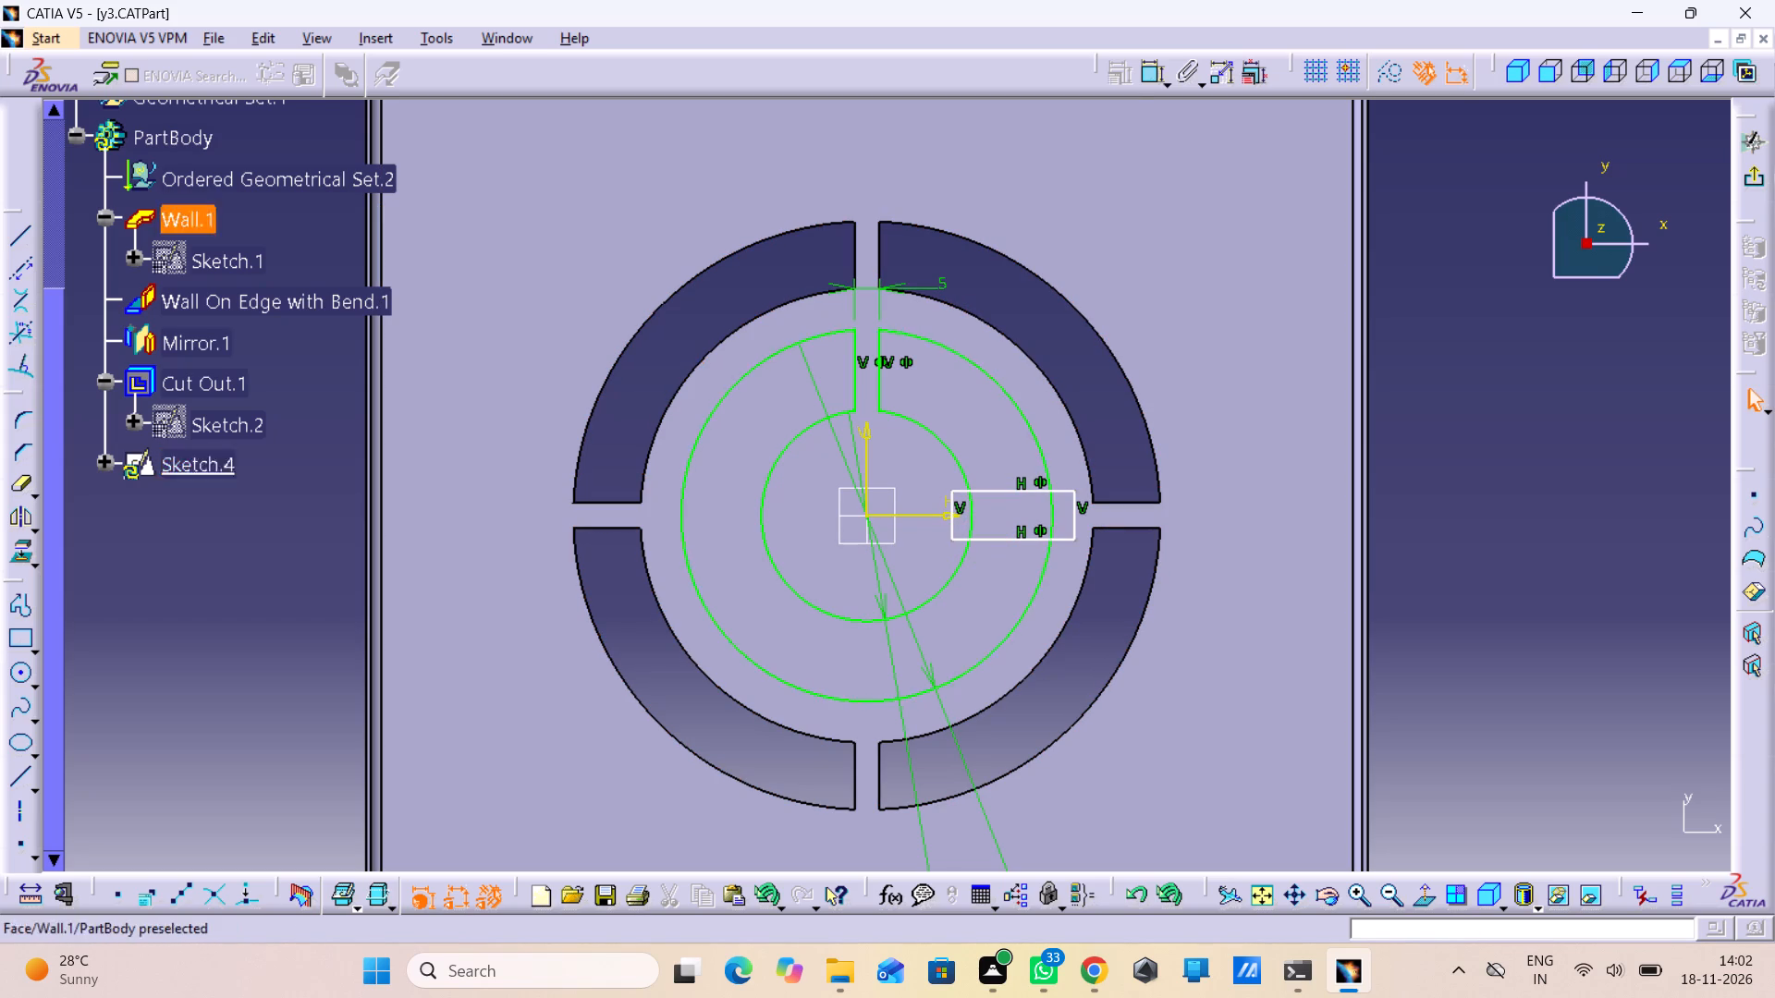
# Dimension the distance between the horizontal rectangle's long sides and set it to 5 mm.
pyautogui.click(1144, 67)
pyautogui.moveTo(1144, 67); pyautogui.dragTo(1144, 80)
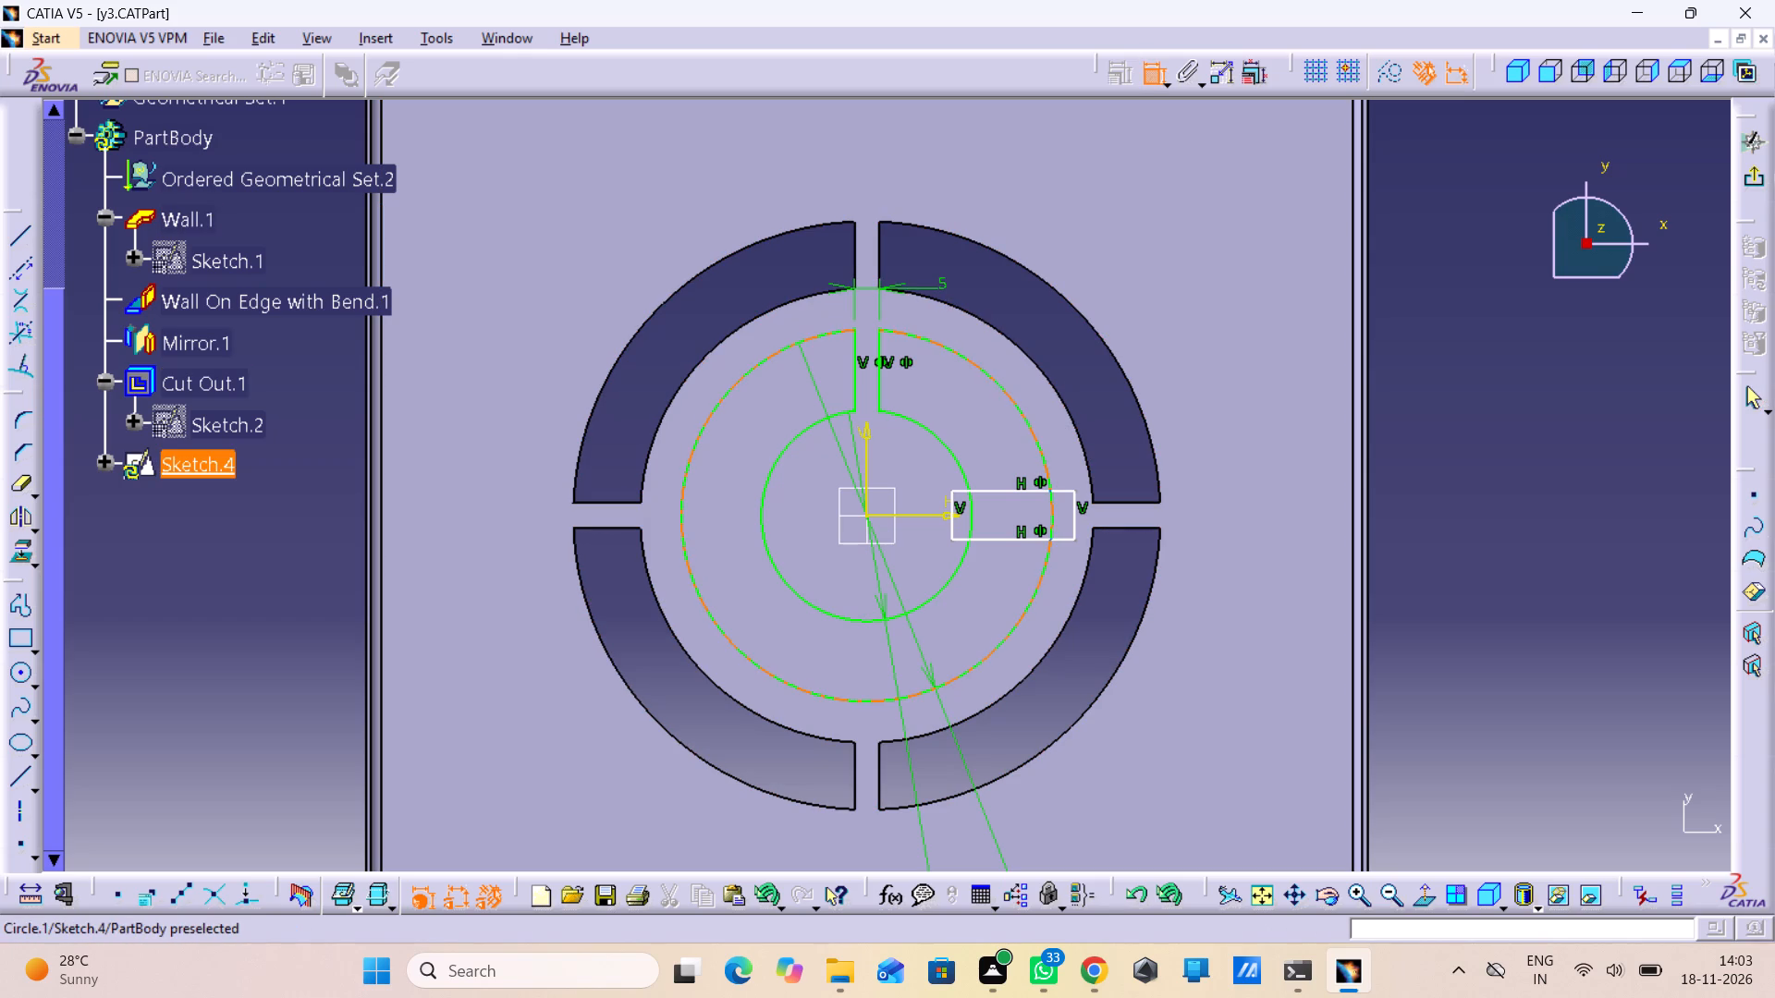
pyautogui.click(1050, 489)
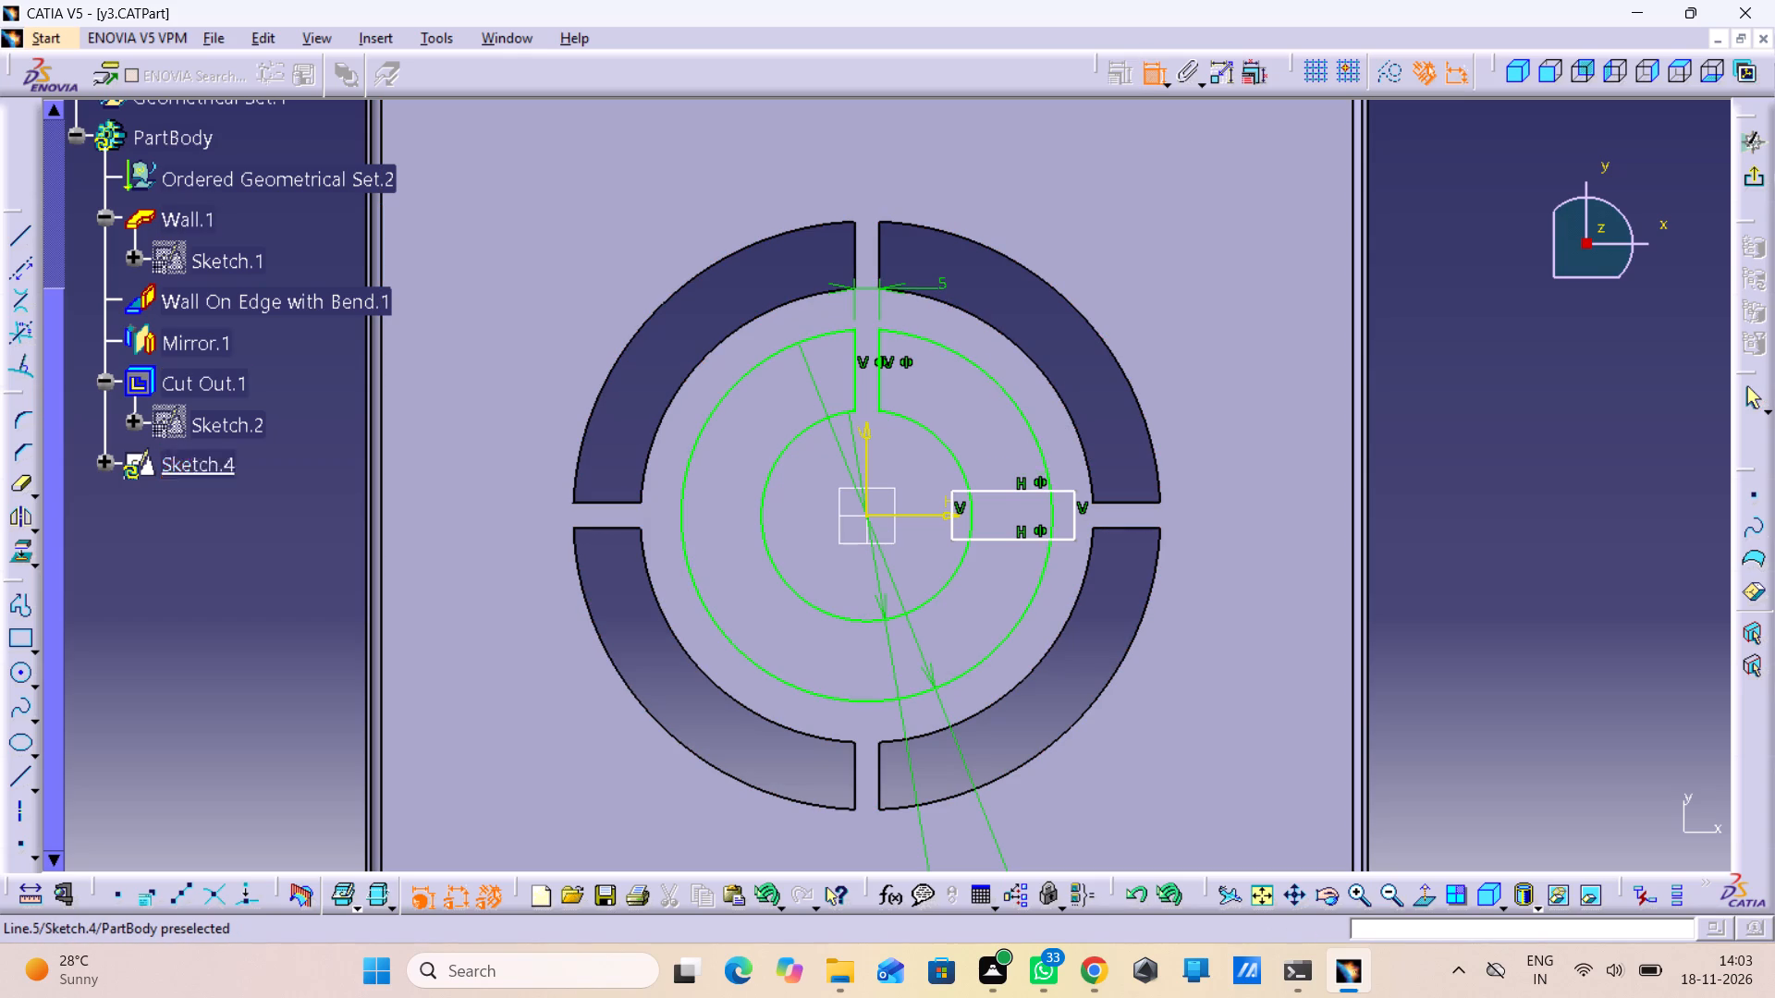
pyautogui.click(1056, 542)
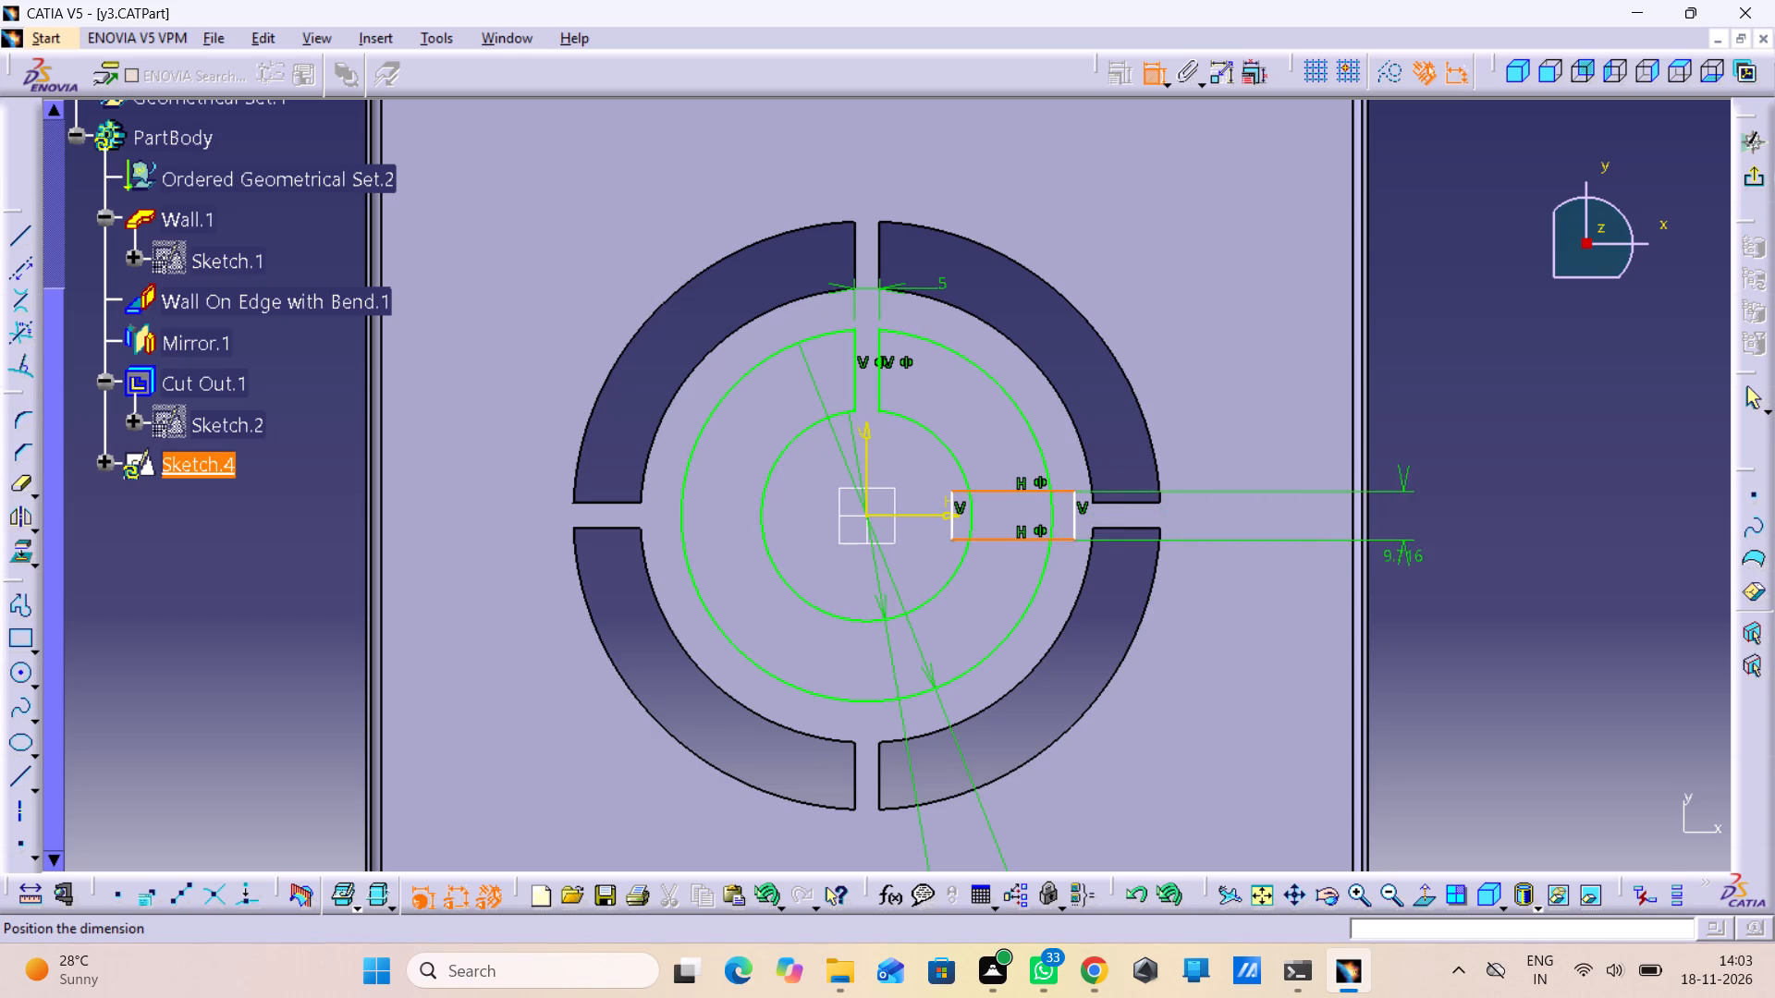
pyautogui.click(1415, 602)
pyautogui.doubleClick(1419, 590)
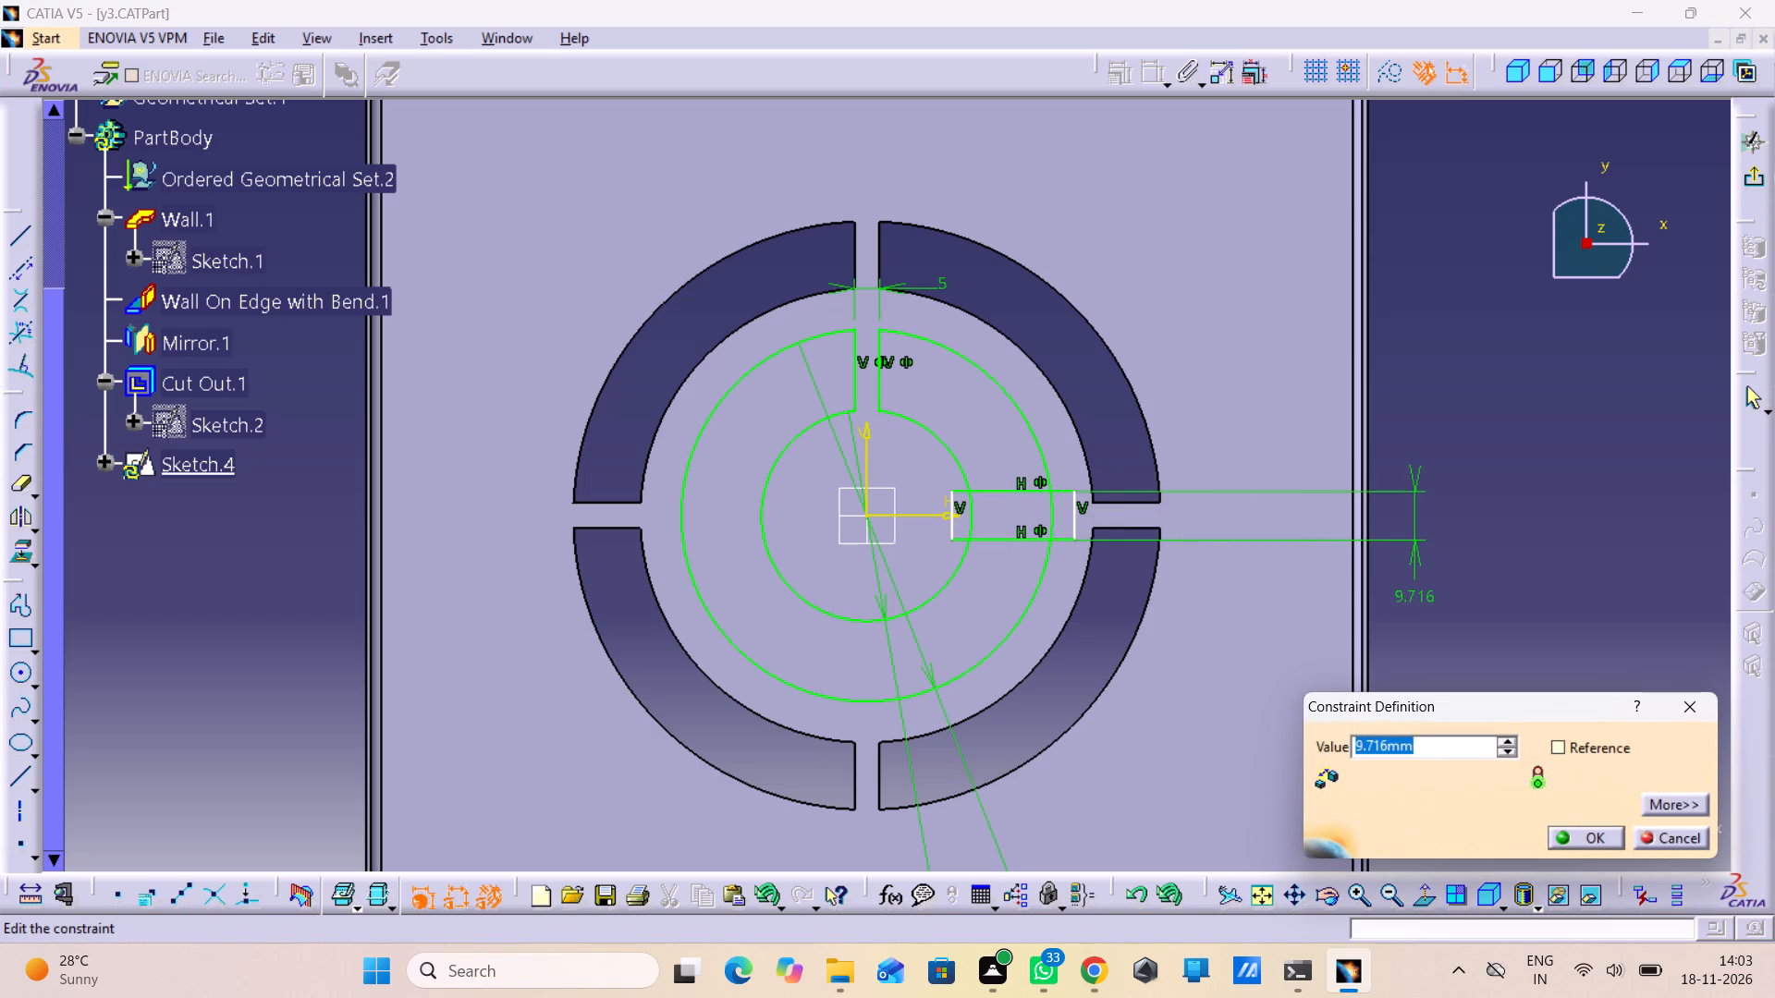
pyautogui.press('5')
pyautogui.press('Return')
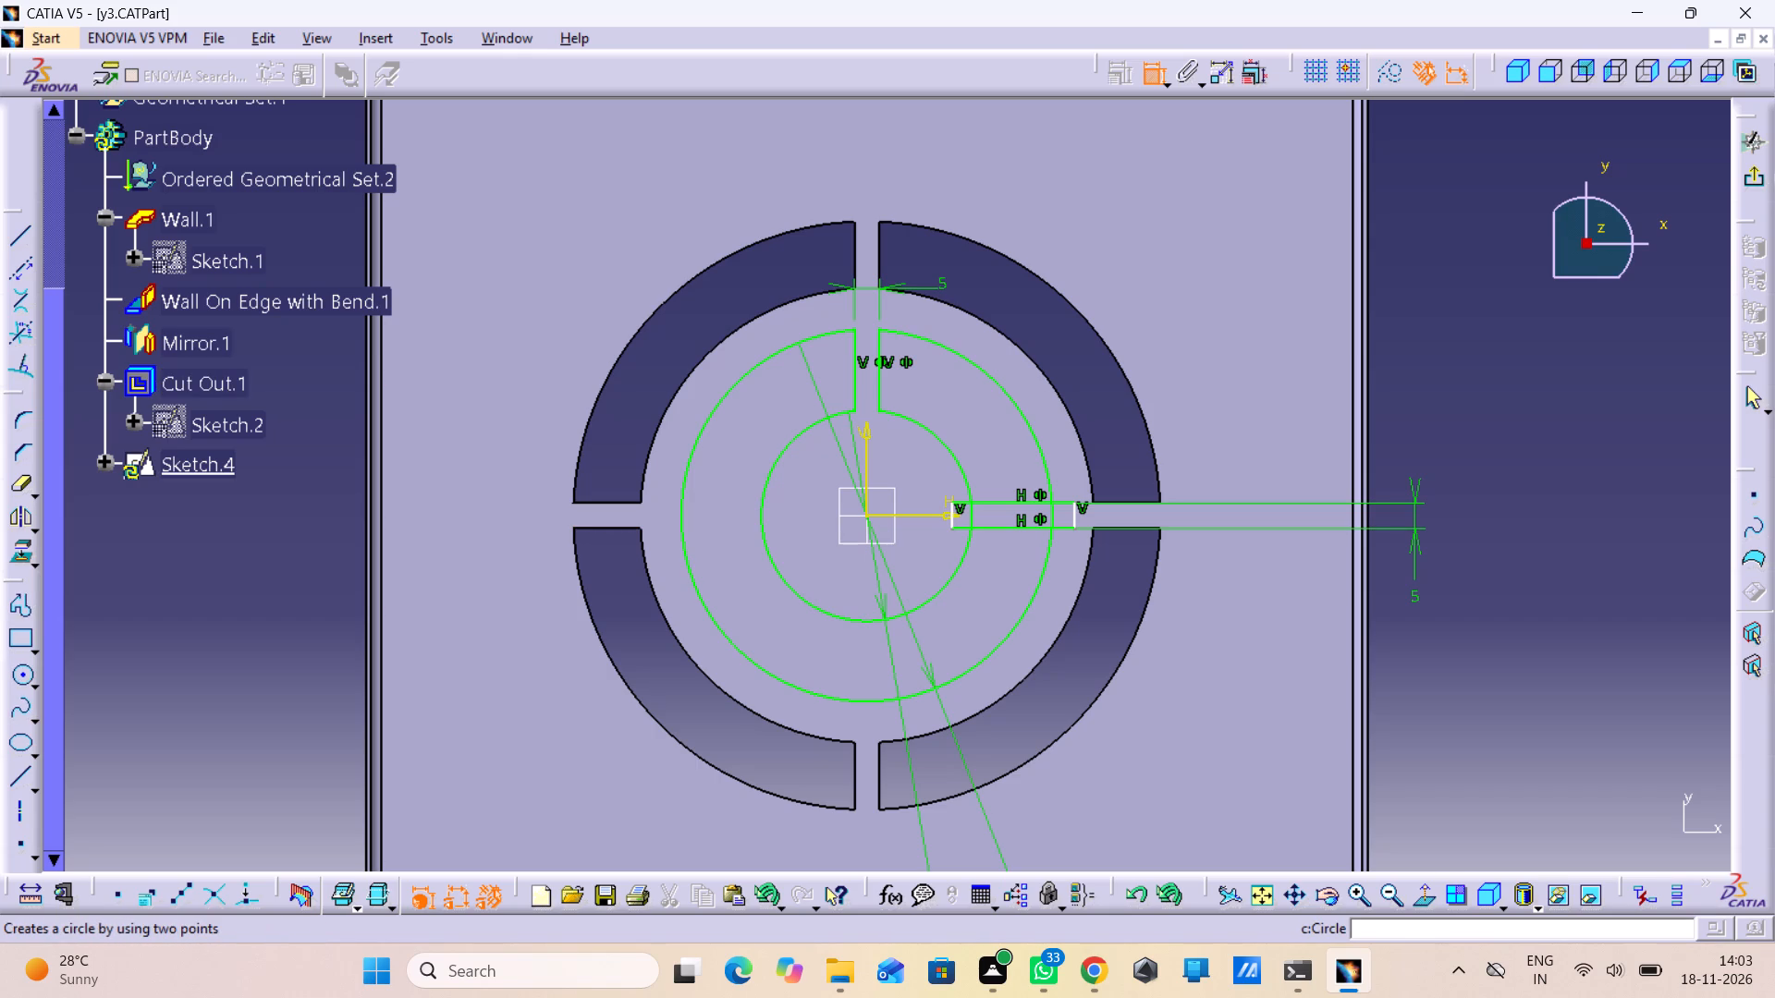
# Quick-trim the horizontal rectangle's ends beyond the two circles and the circle arcs between its long sides.
pyautogui.doubleClick(15, 485)
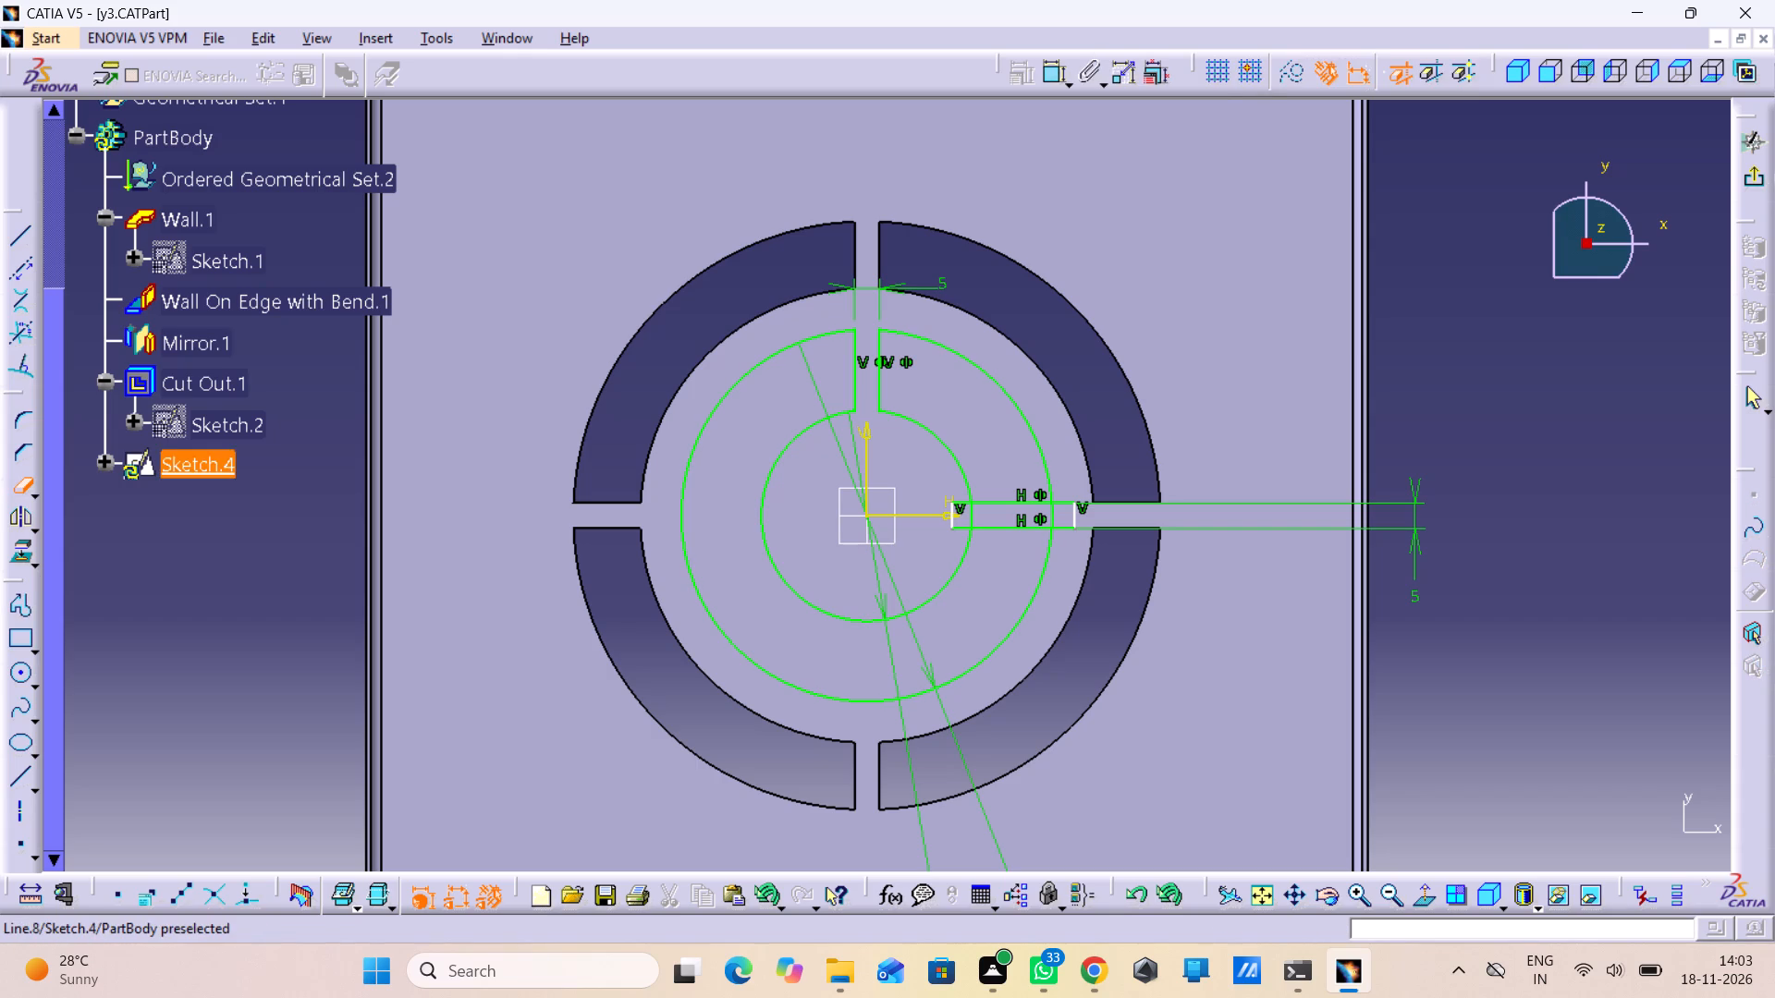
pyautogui.click(957, 502)
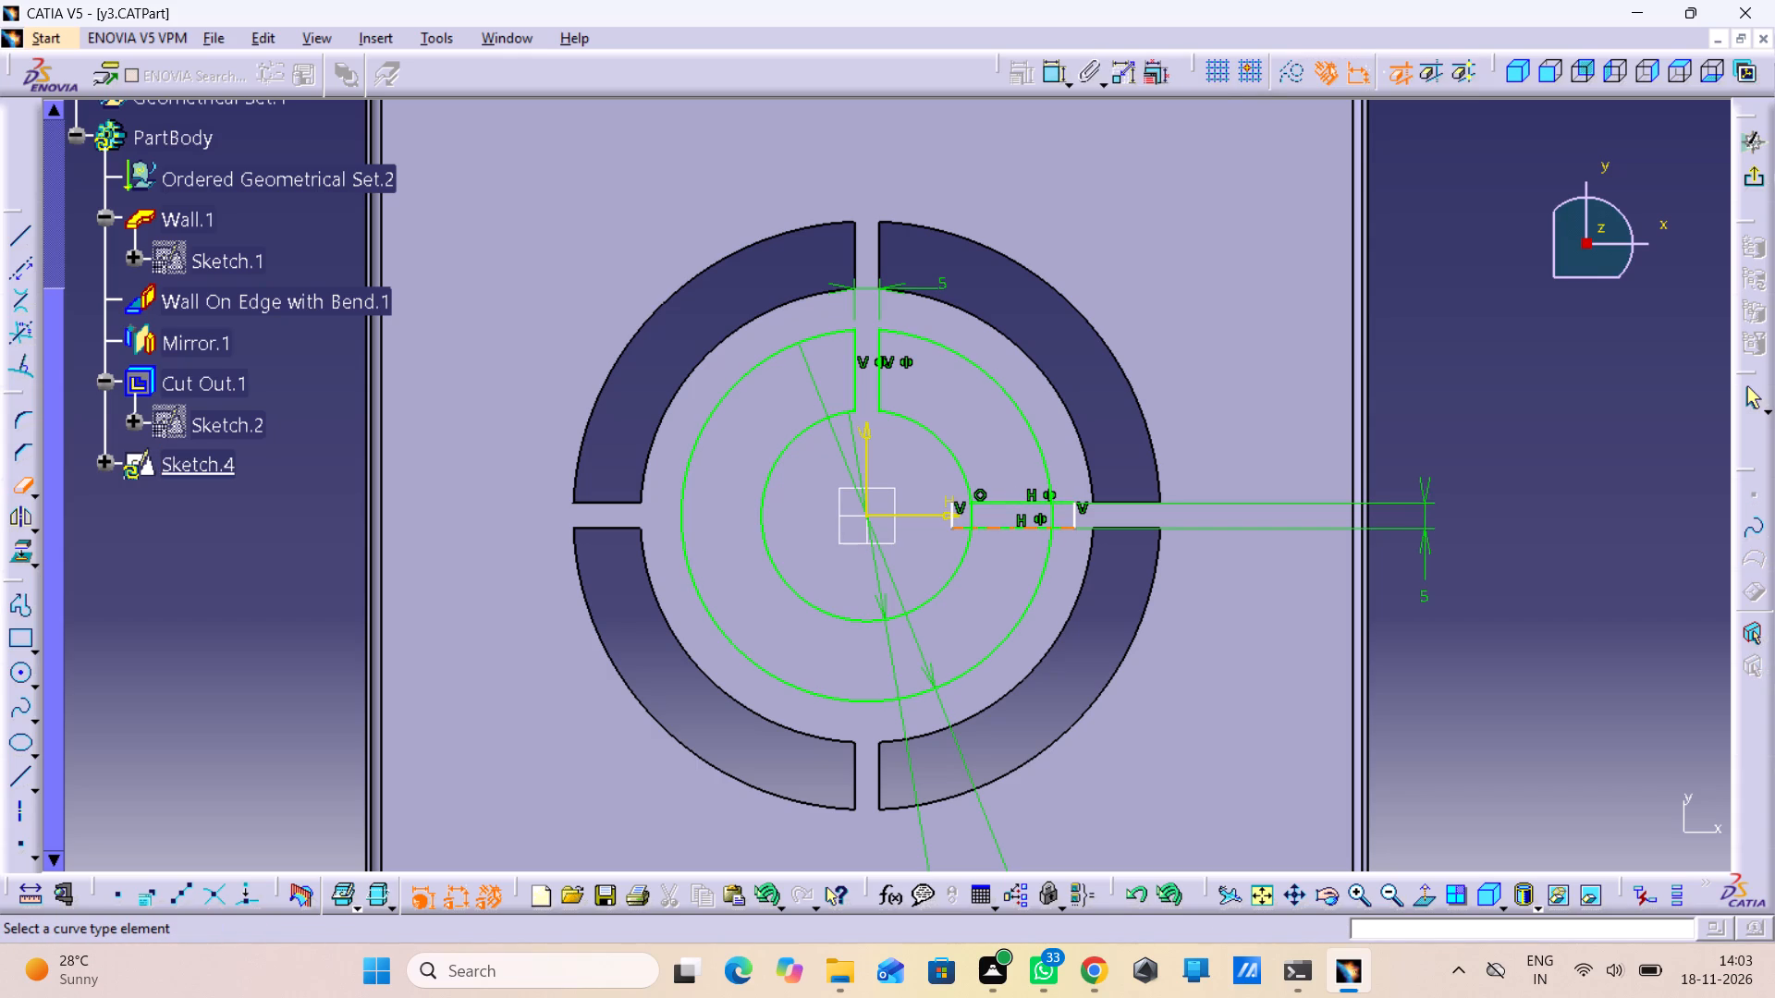
pyautogui.click(960, 525)
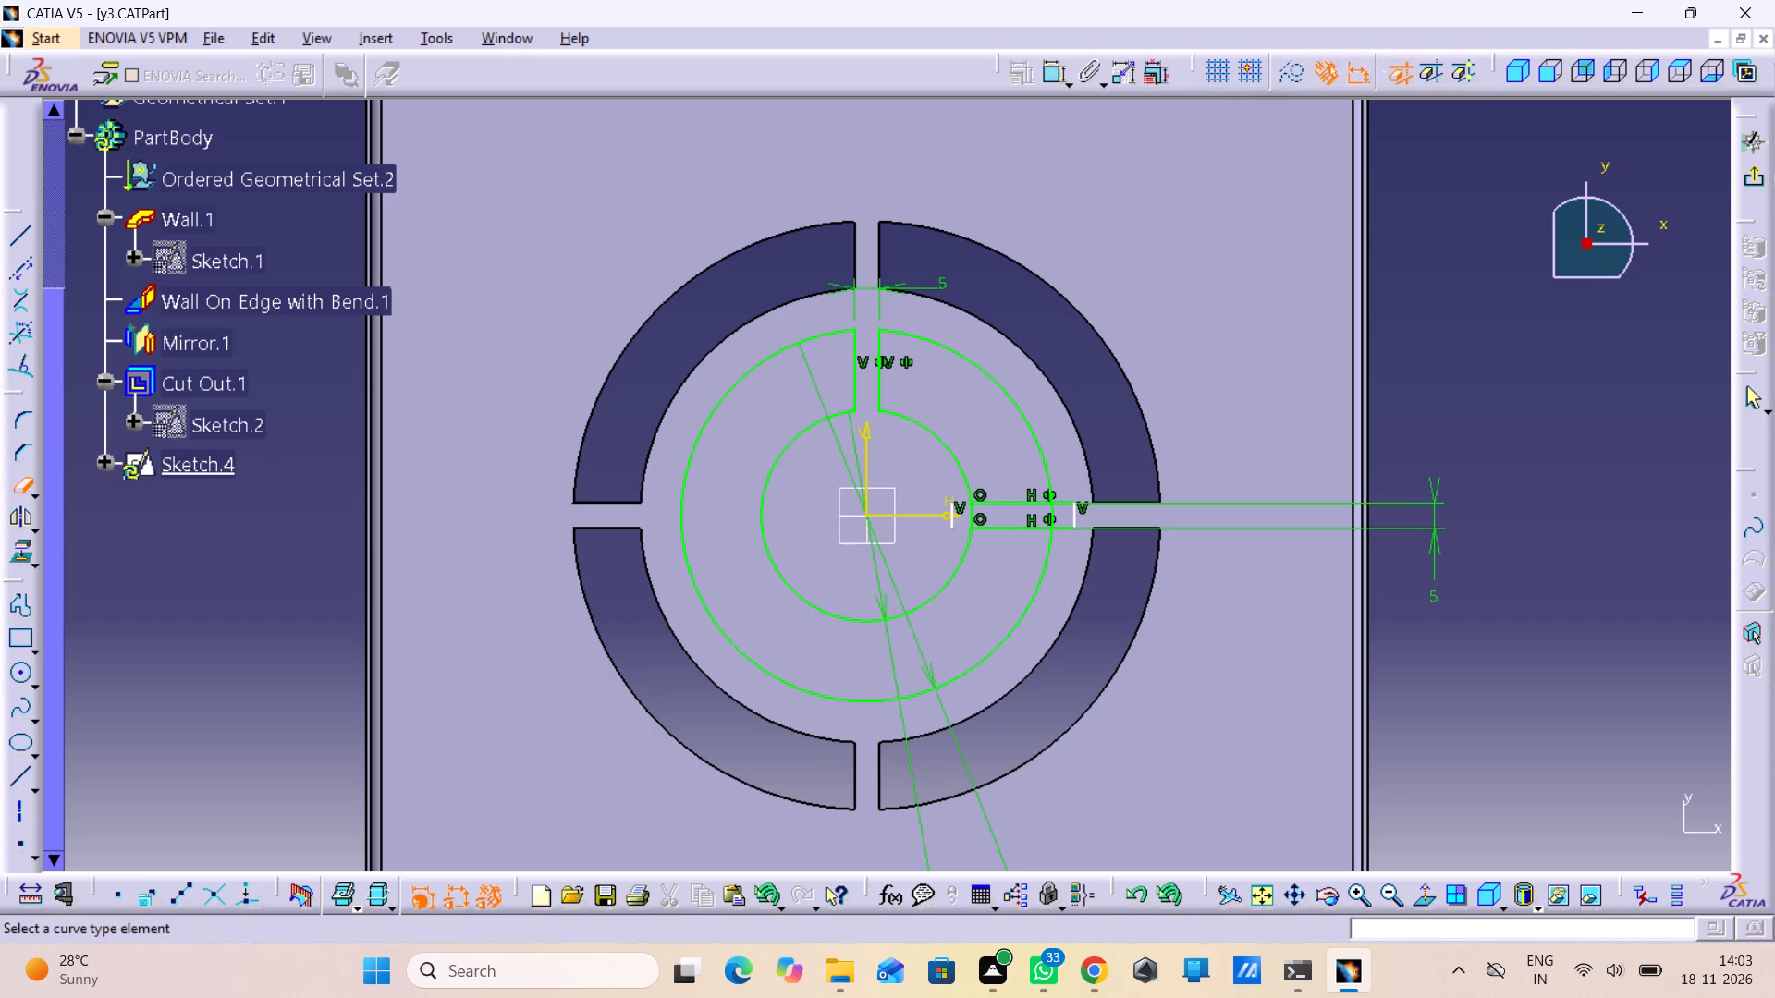
pyautogui.click(954, 523)
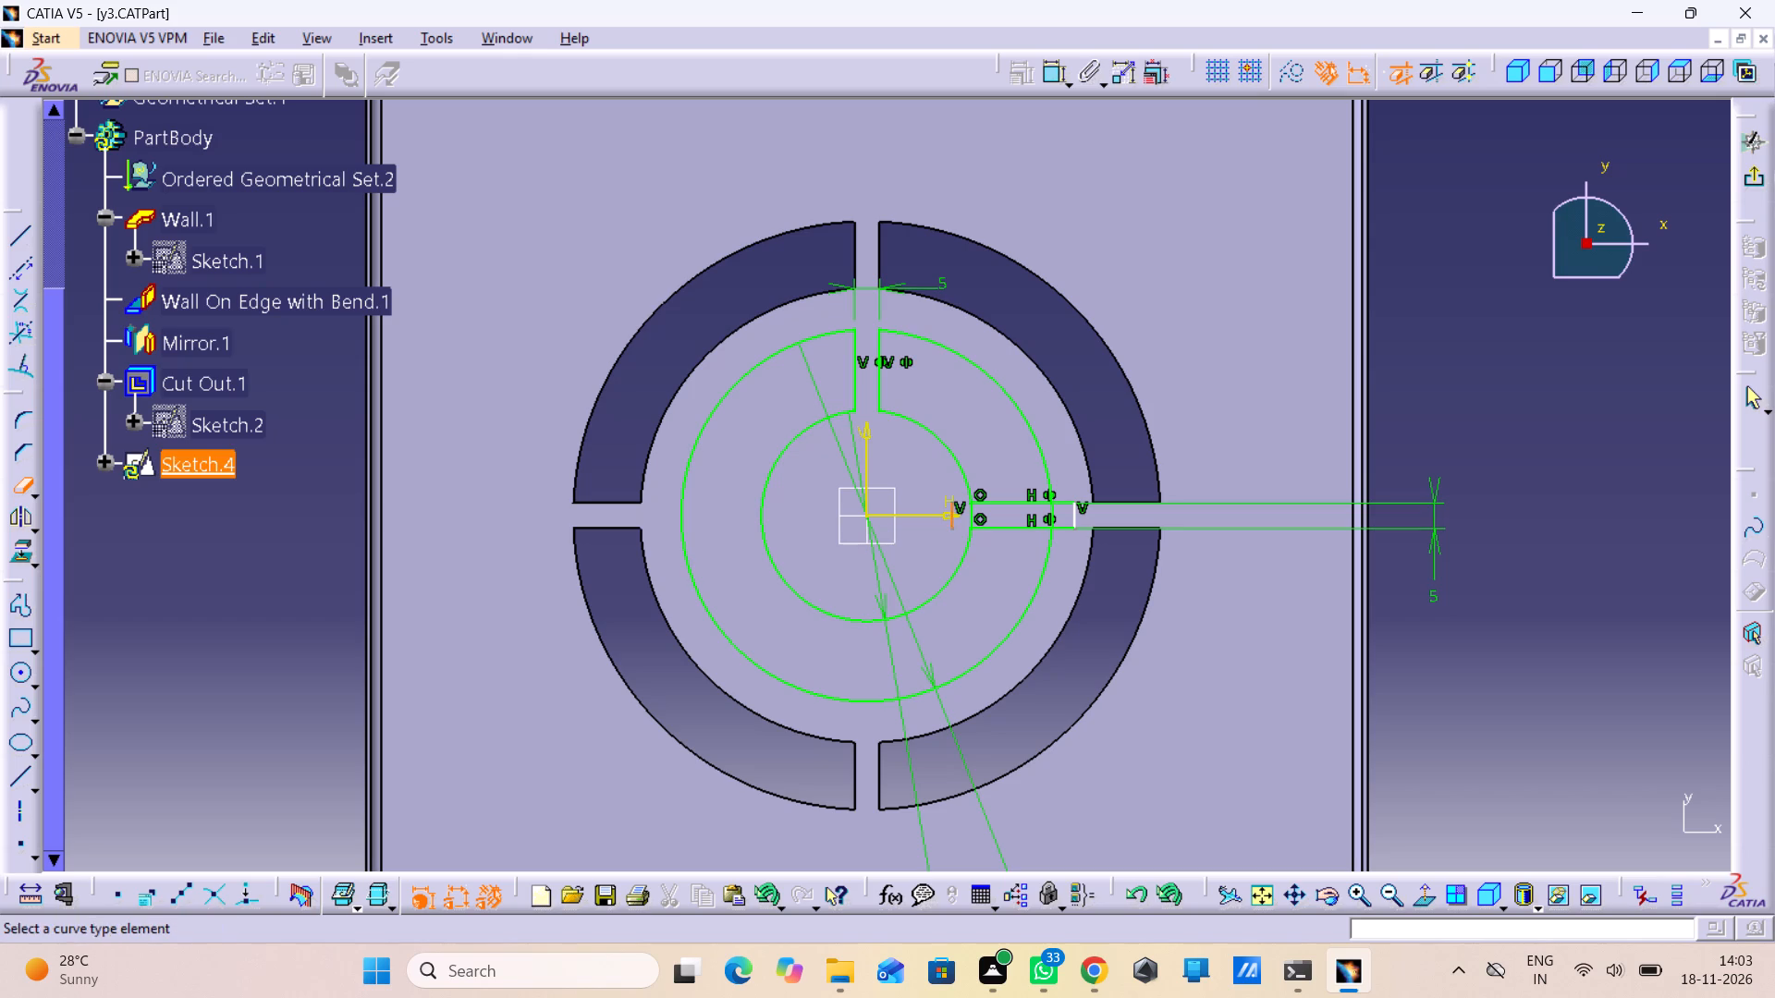
pyautogui.click(1064, 532)
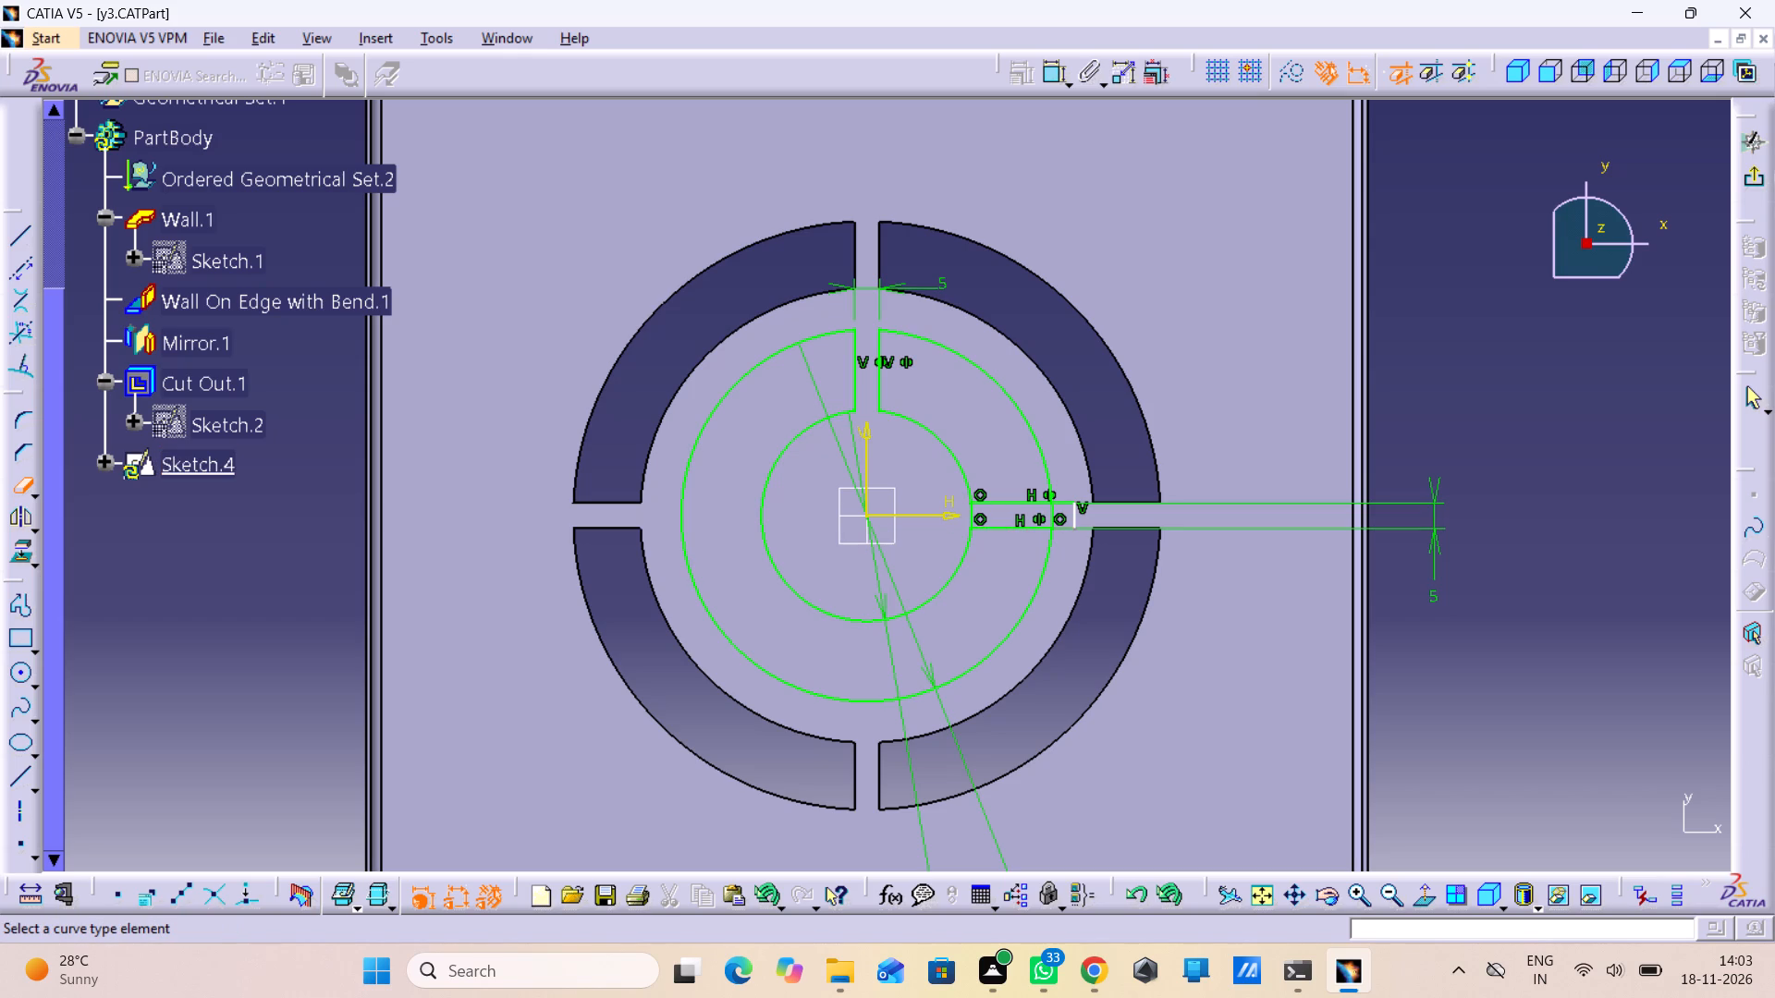
pyautogui.click(1062, 502)
pyautogui.click(1071, 513)
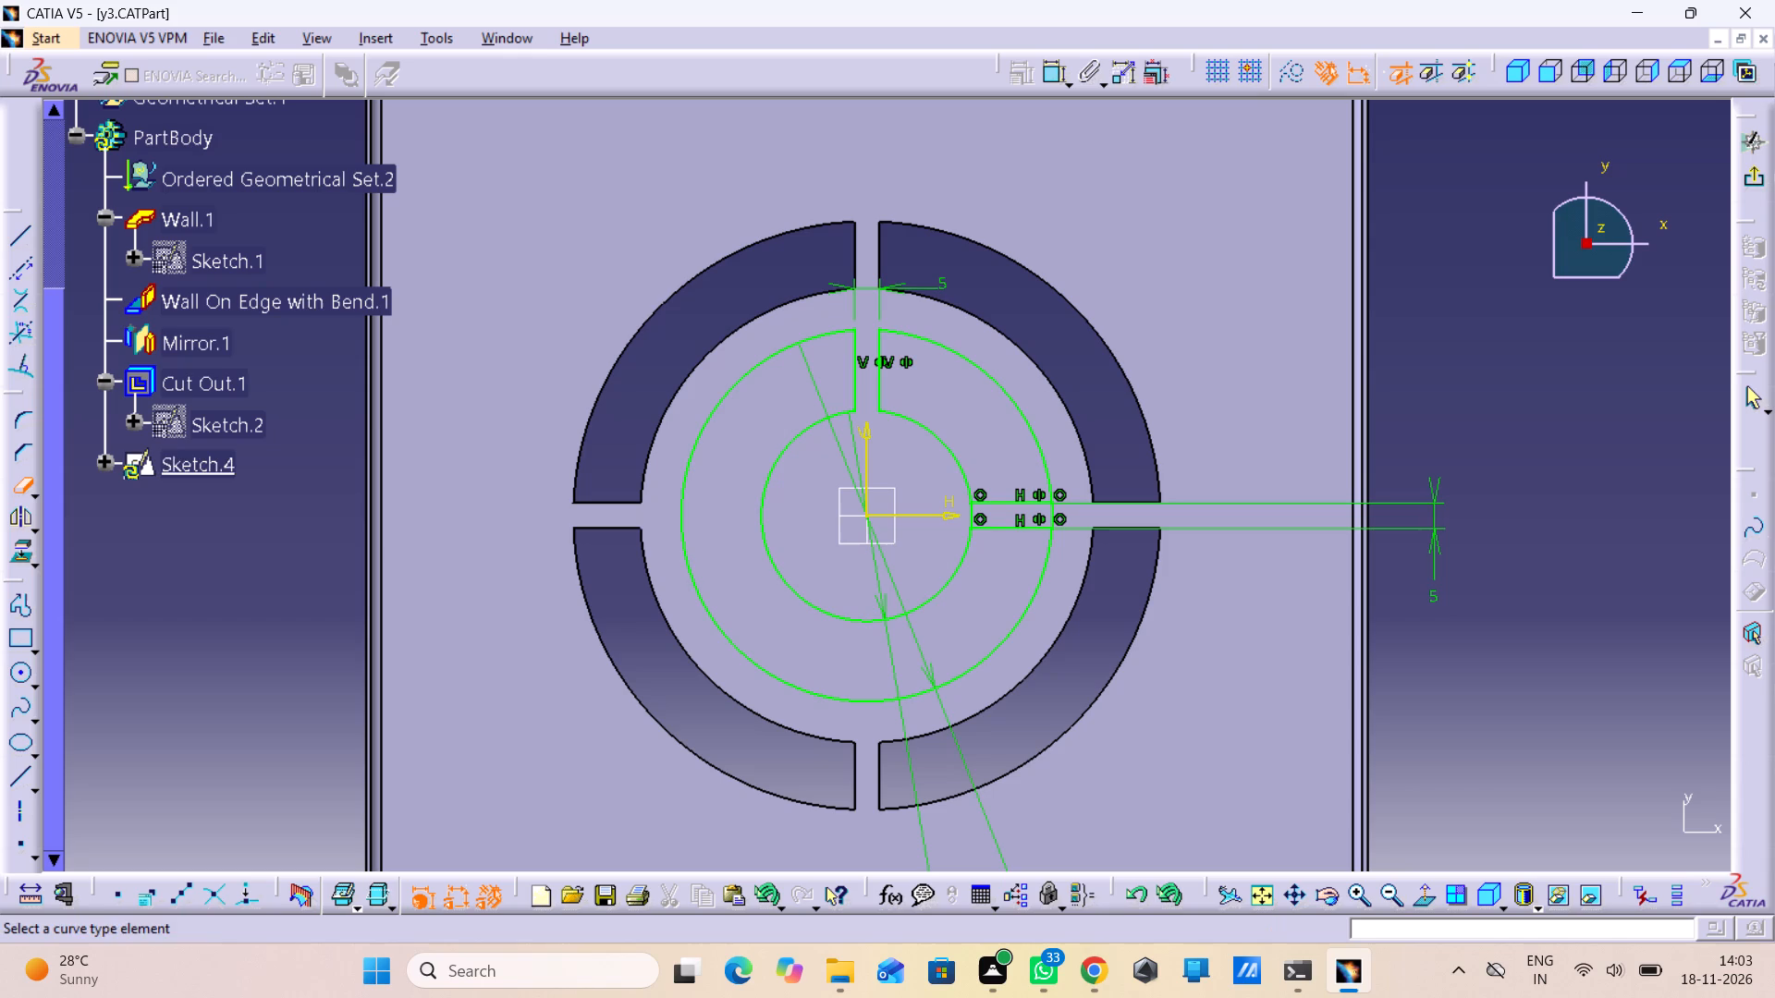
pyautogui.click(1051, 516)
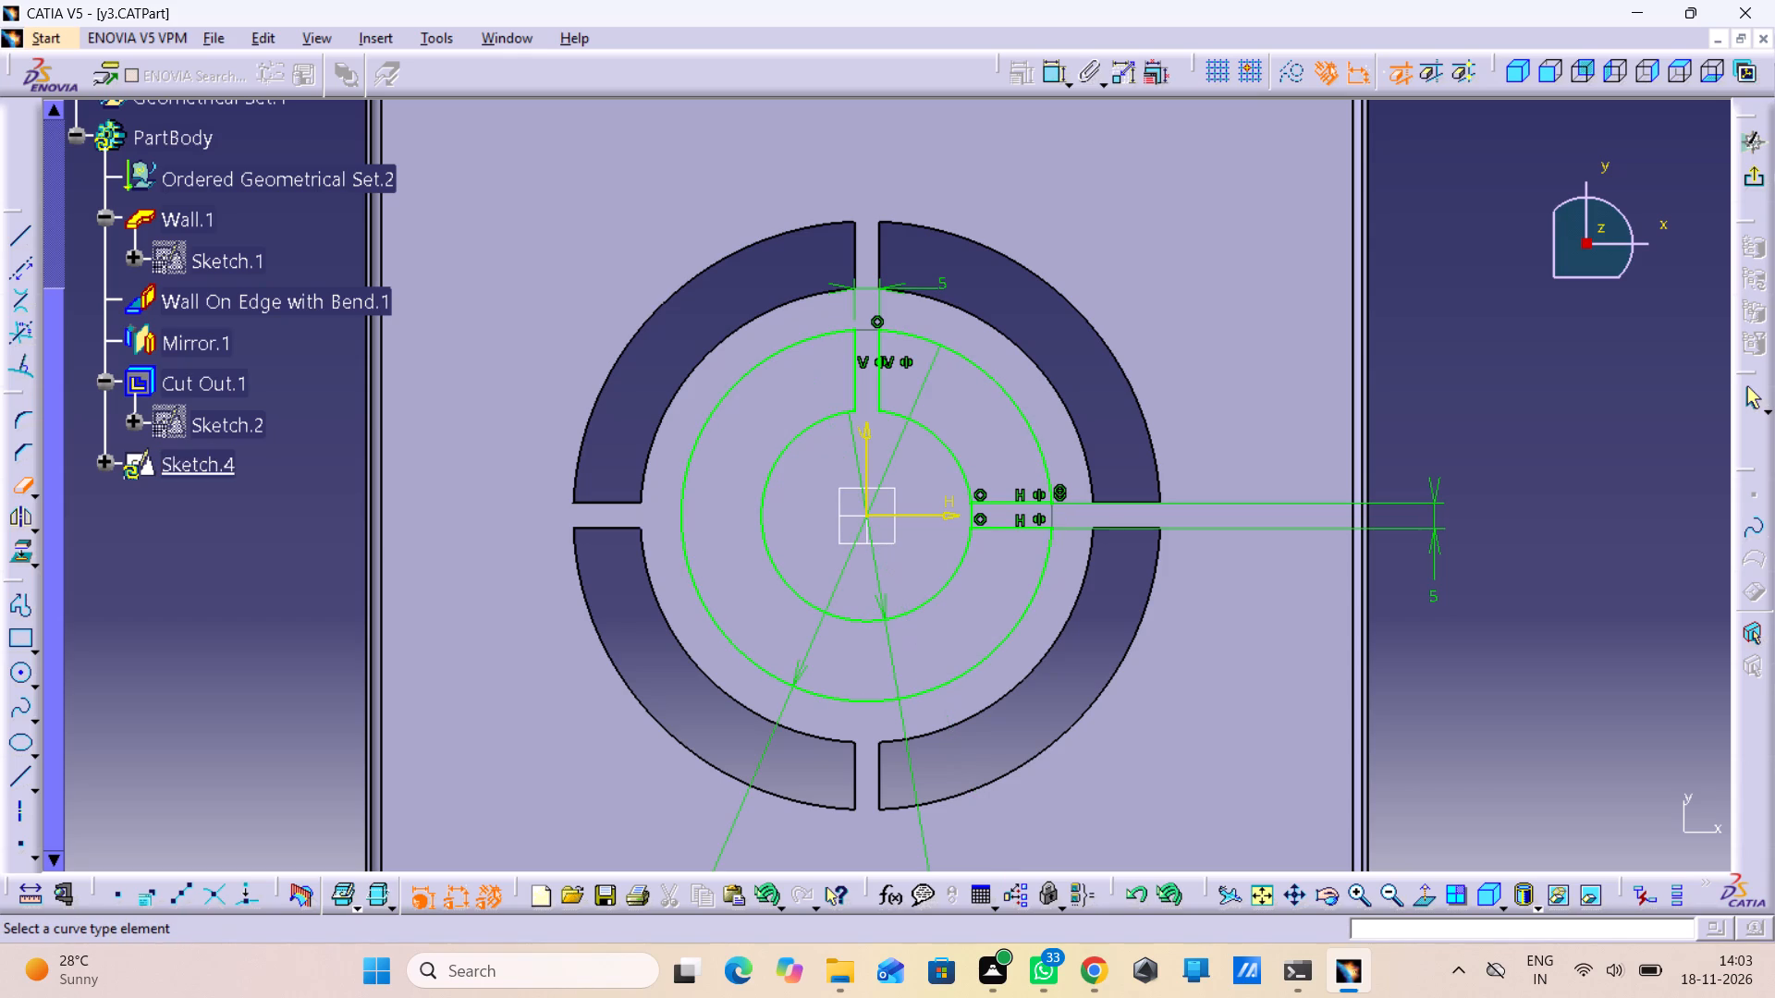
pyautogui.click(971, 517)
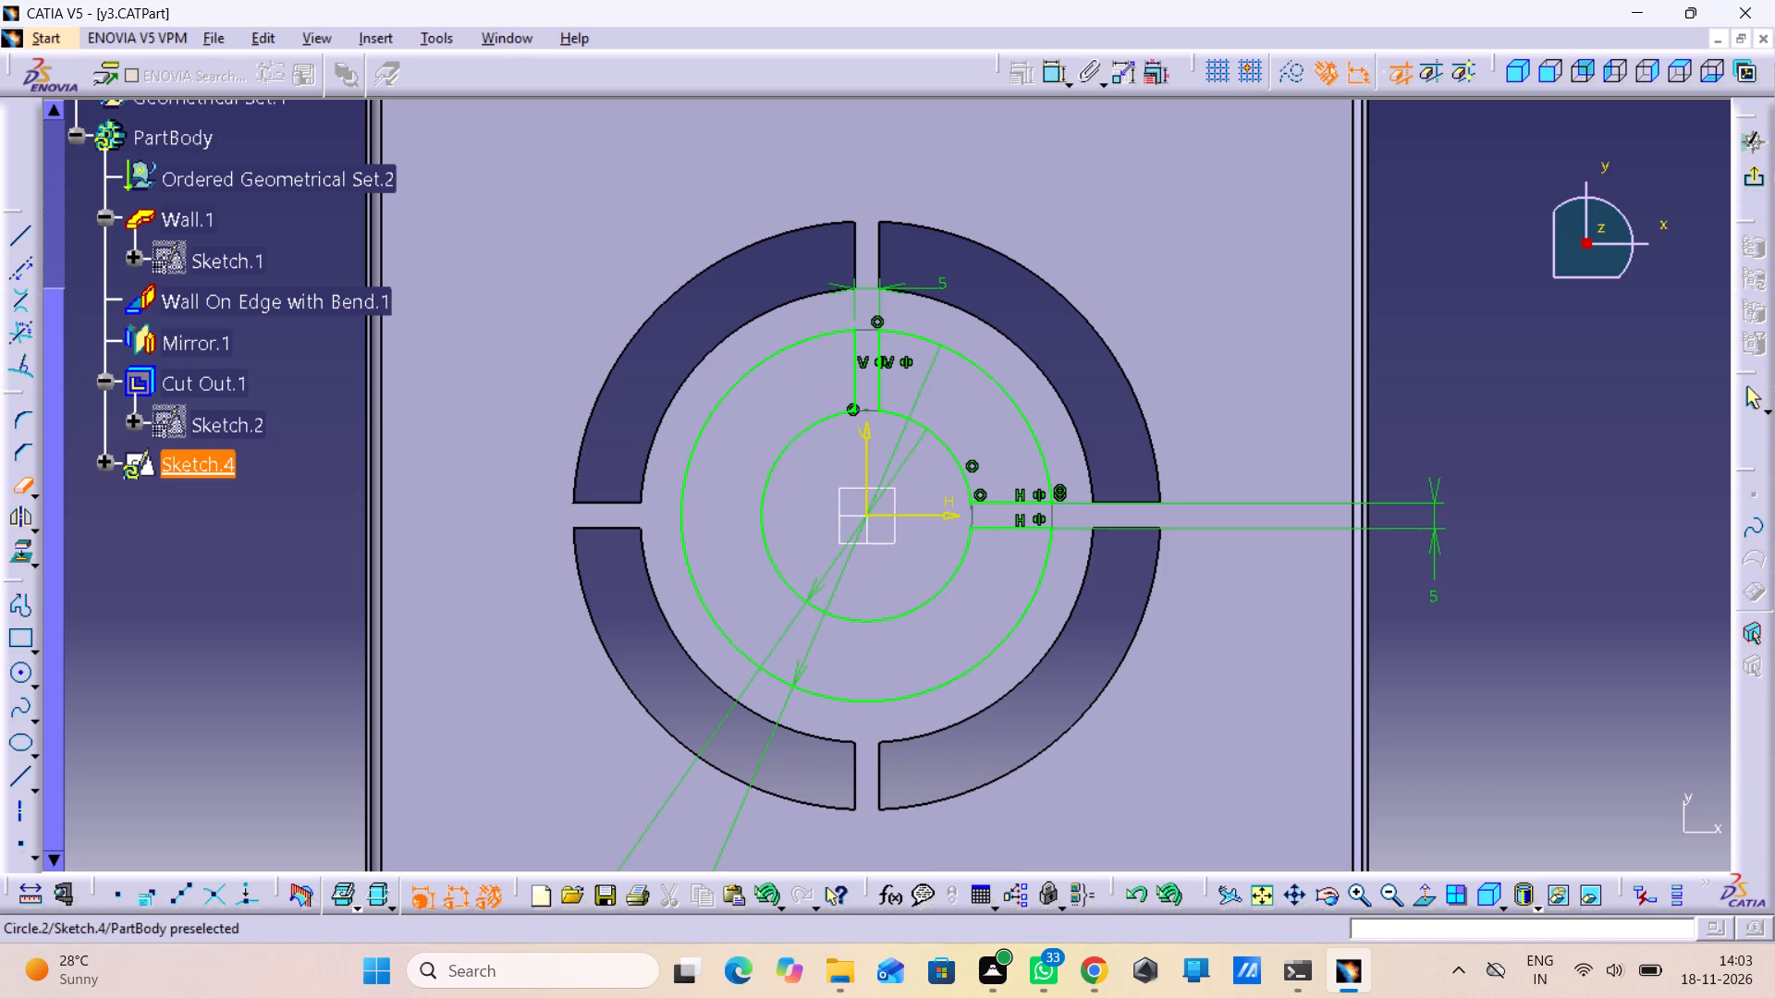
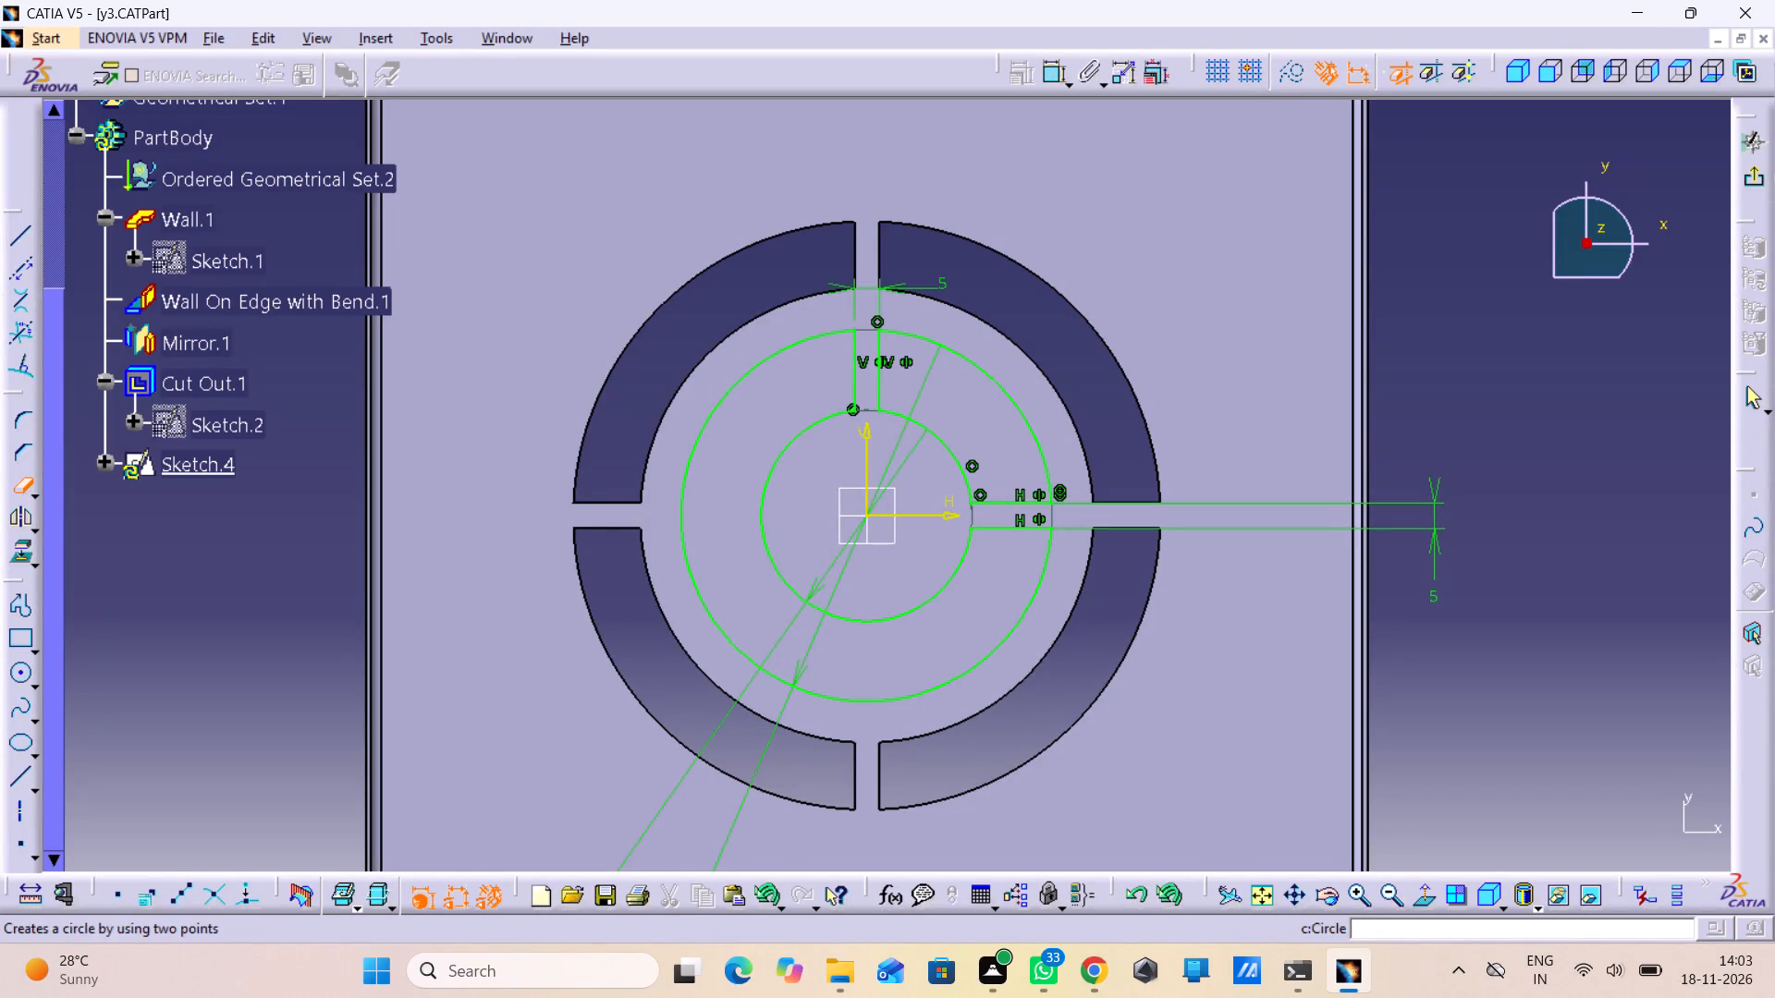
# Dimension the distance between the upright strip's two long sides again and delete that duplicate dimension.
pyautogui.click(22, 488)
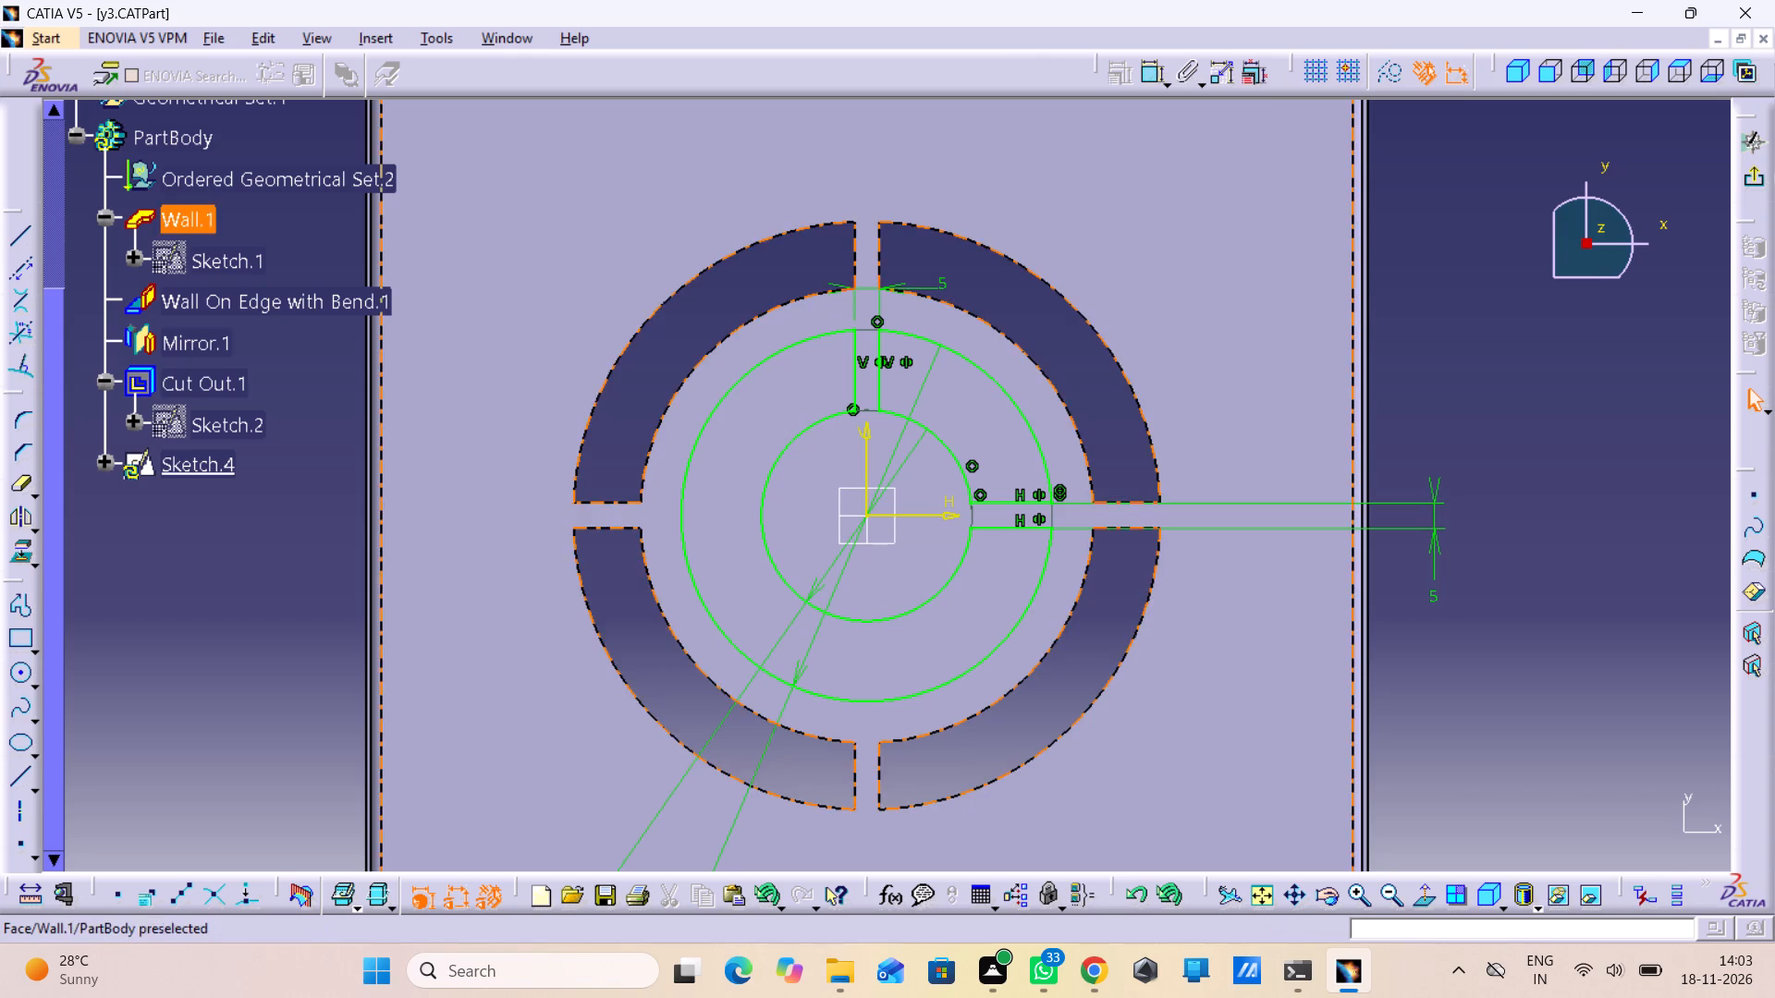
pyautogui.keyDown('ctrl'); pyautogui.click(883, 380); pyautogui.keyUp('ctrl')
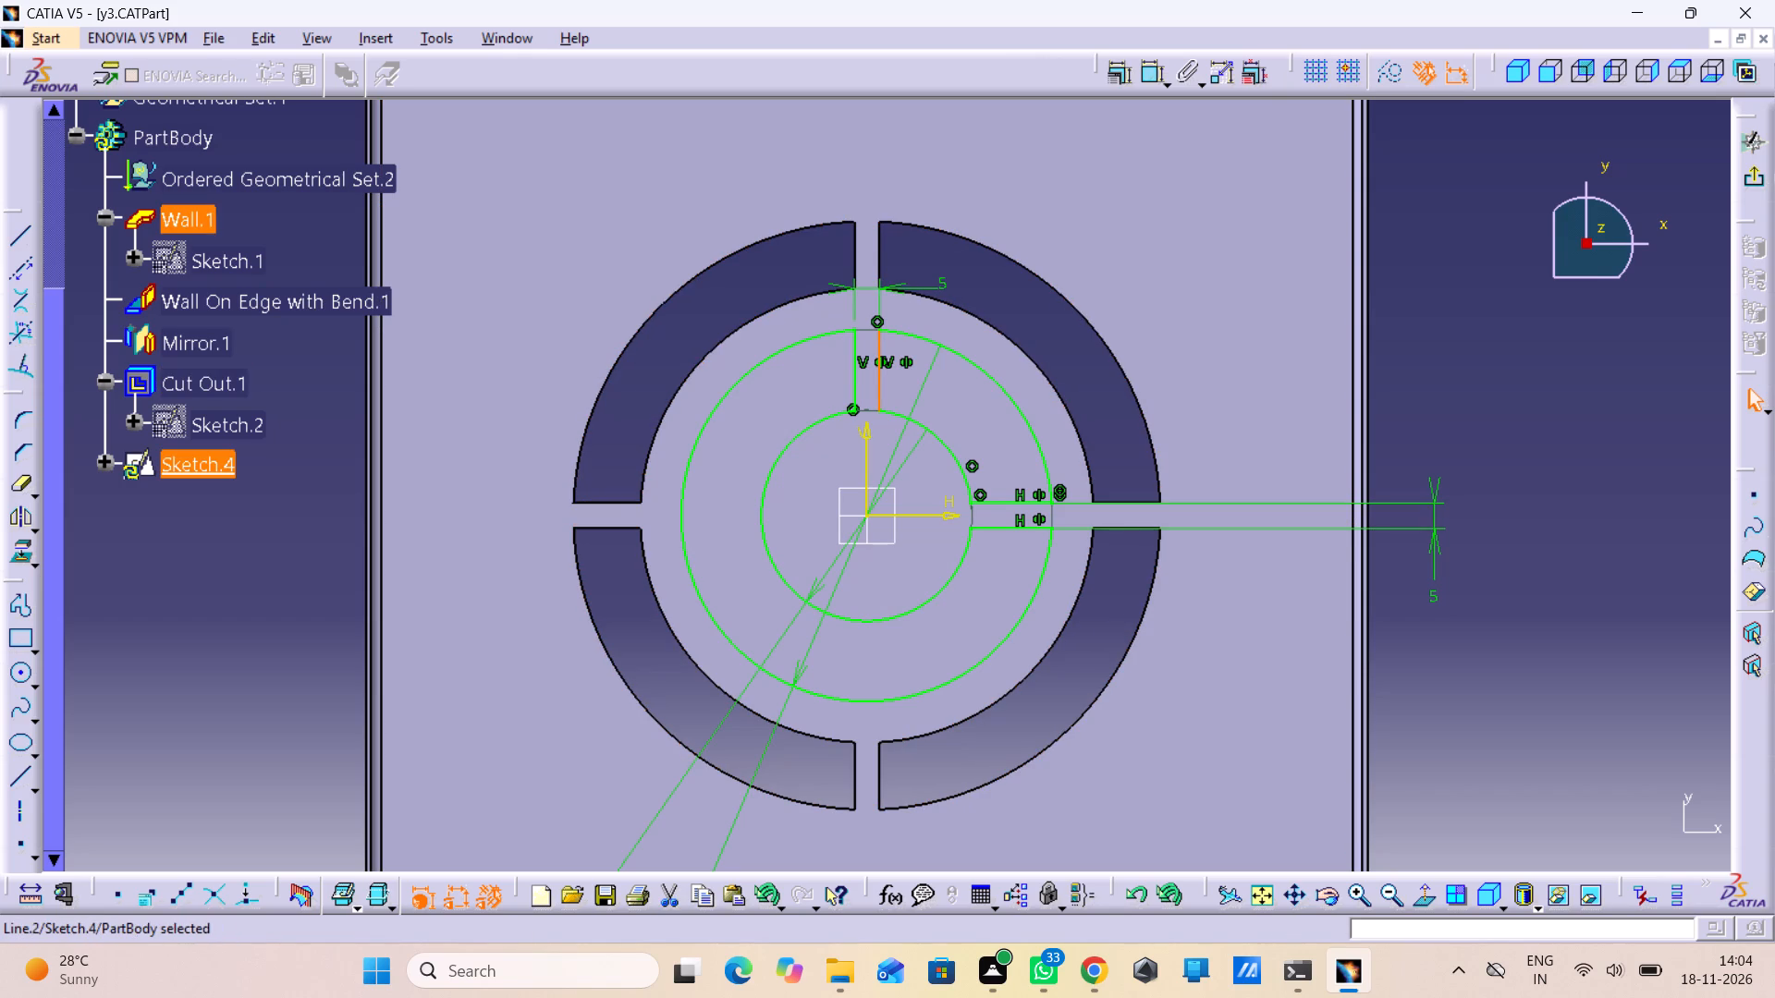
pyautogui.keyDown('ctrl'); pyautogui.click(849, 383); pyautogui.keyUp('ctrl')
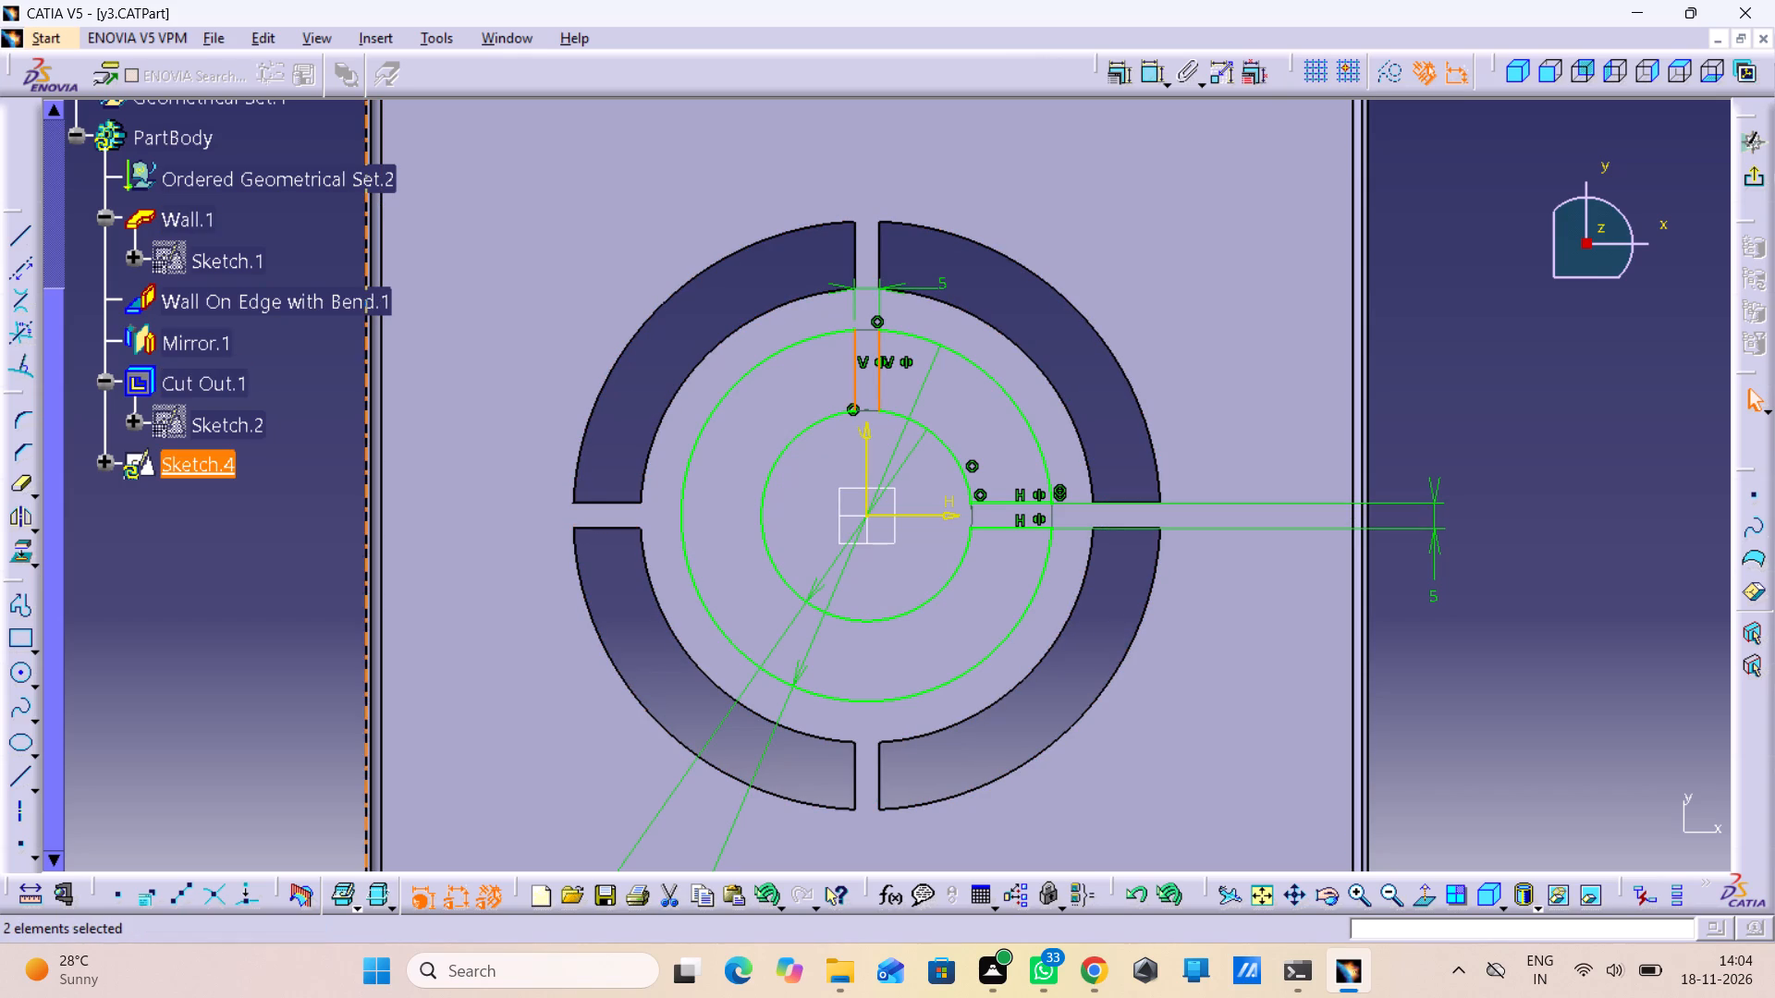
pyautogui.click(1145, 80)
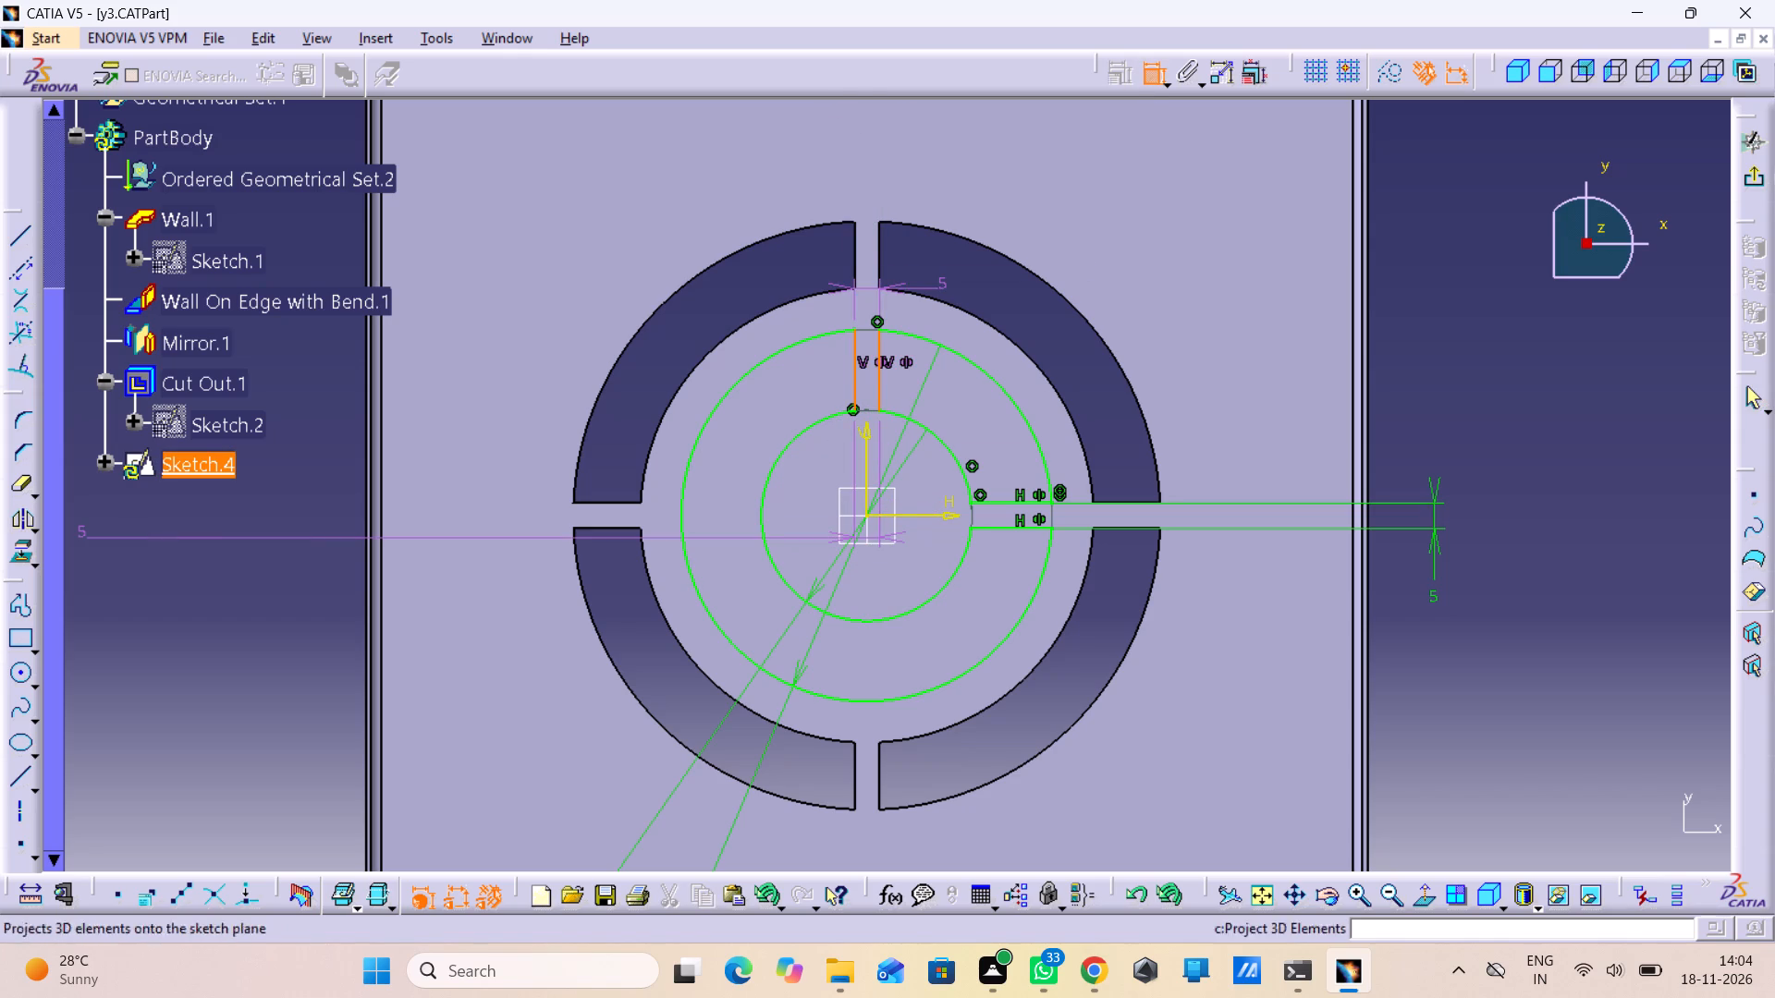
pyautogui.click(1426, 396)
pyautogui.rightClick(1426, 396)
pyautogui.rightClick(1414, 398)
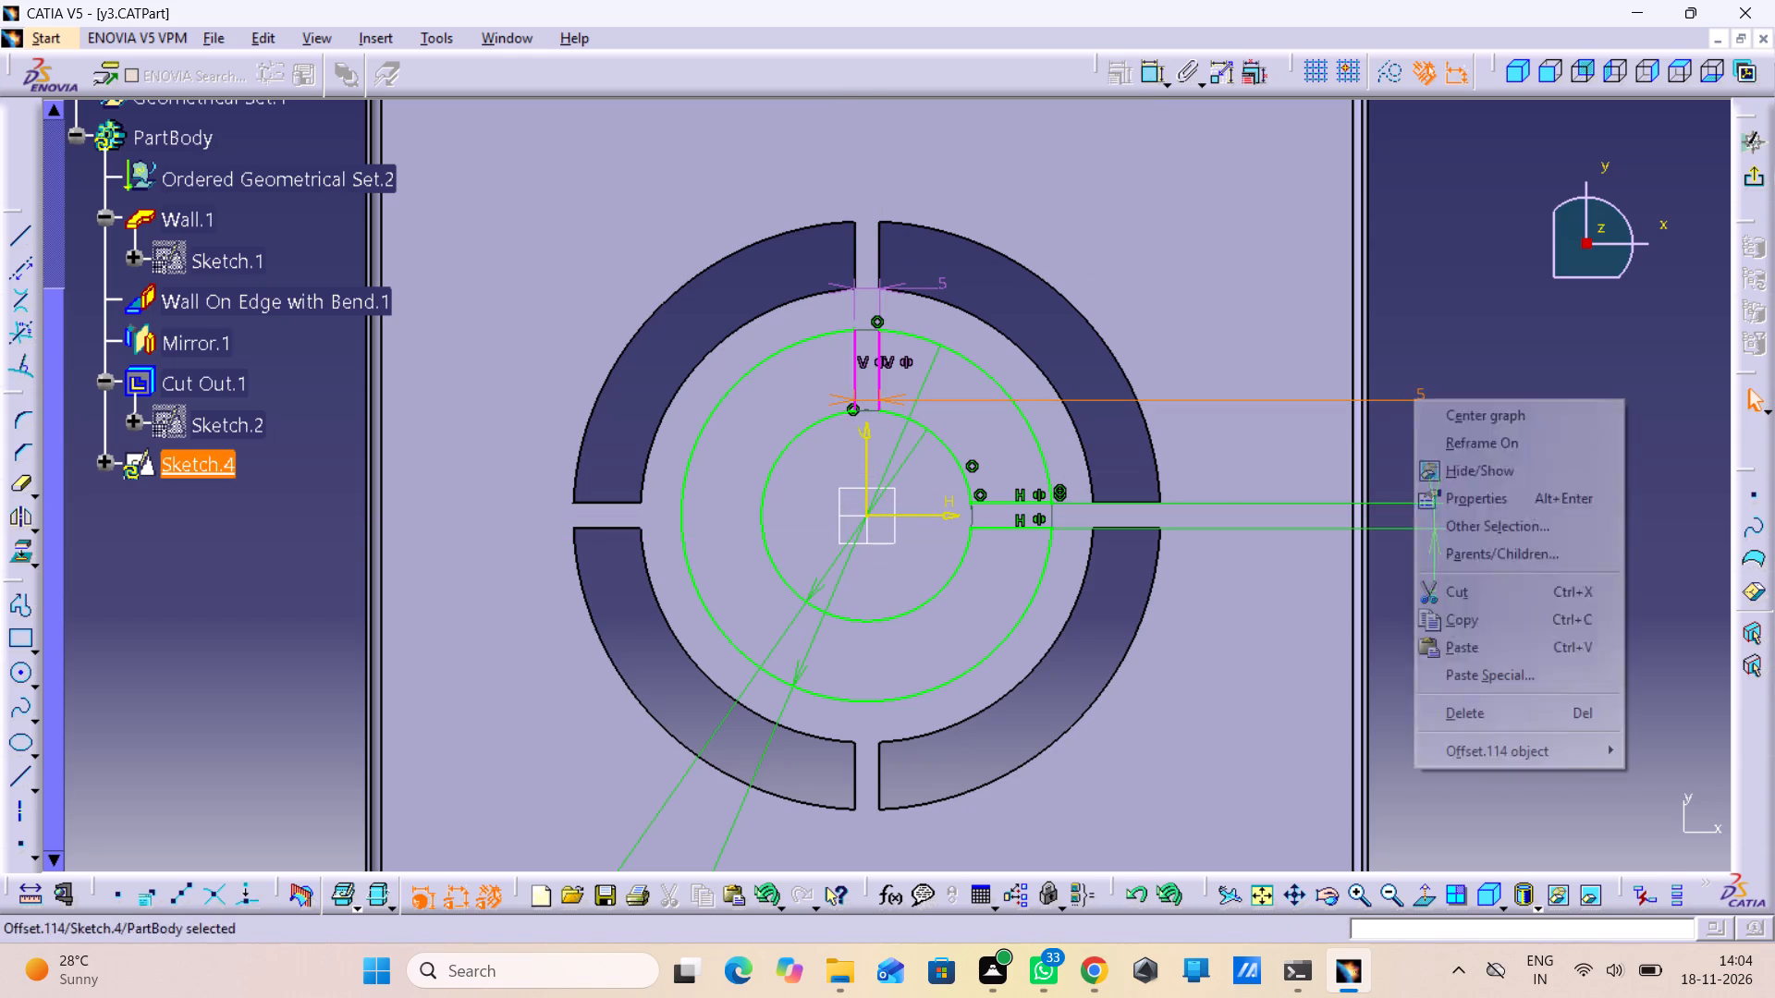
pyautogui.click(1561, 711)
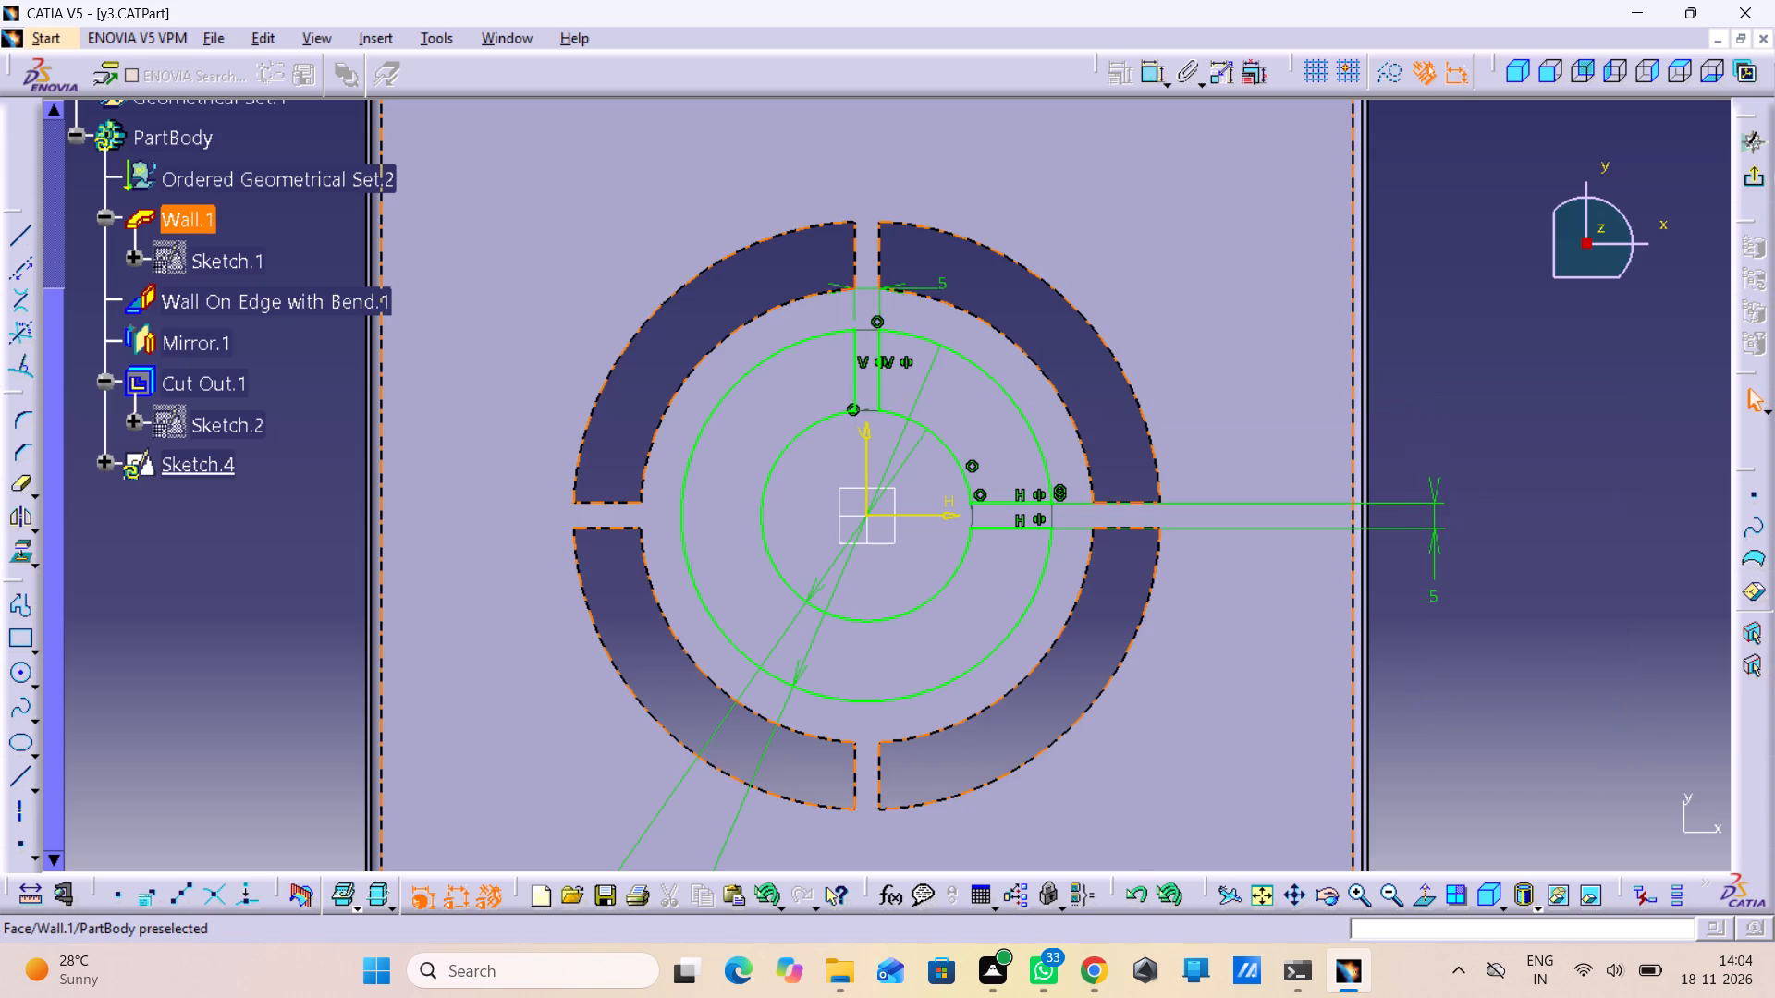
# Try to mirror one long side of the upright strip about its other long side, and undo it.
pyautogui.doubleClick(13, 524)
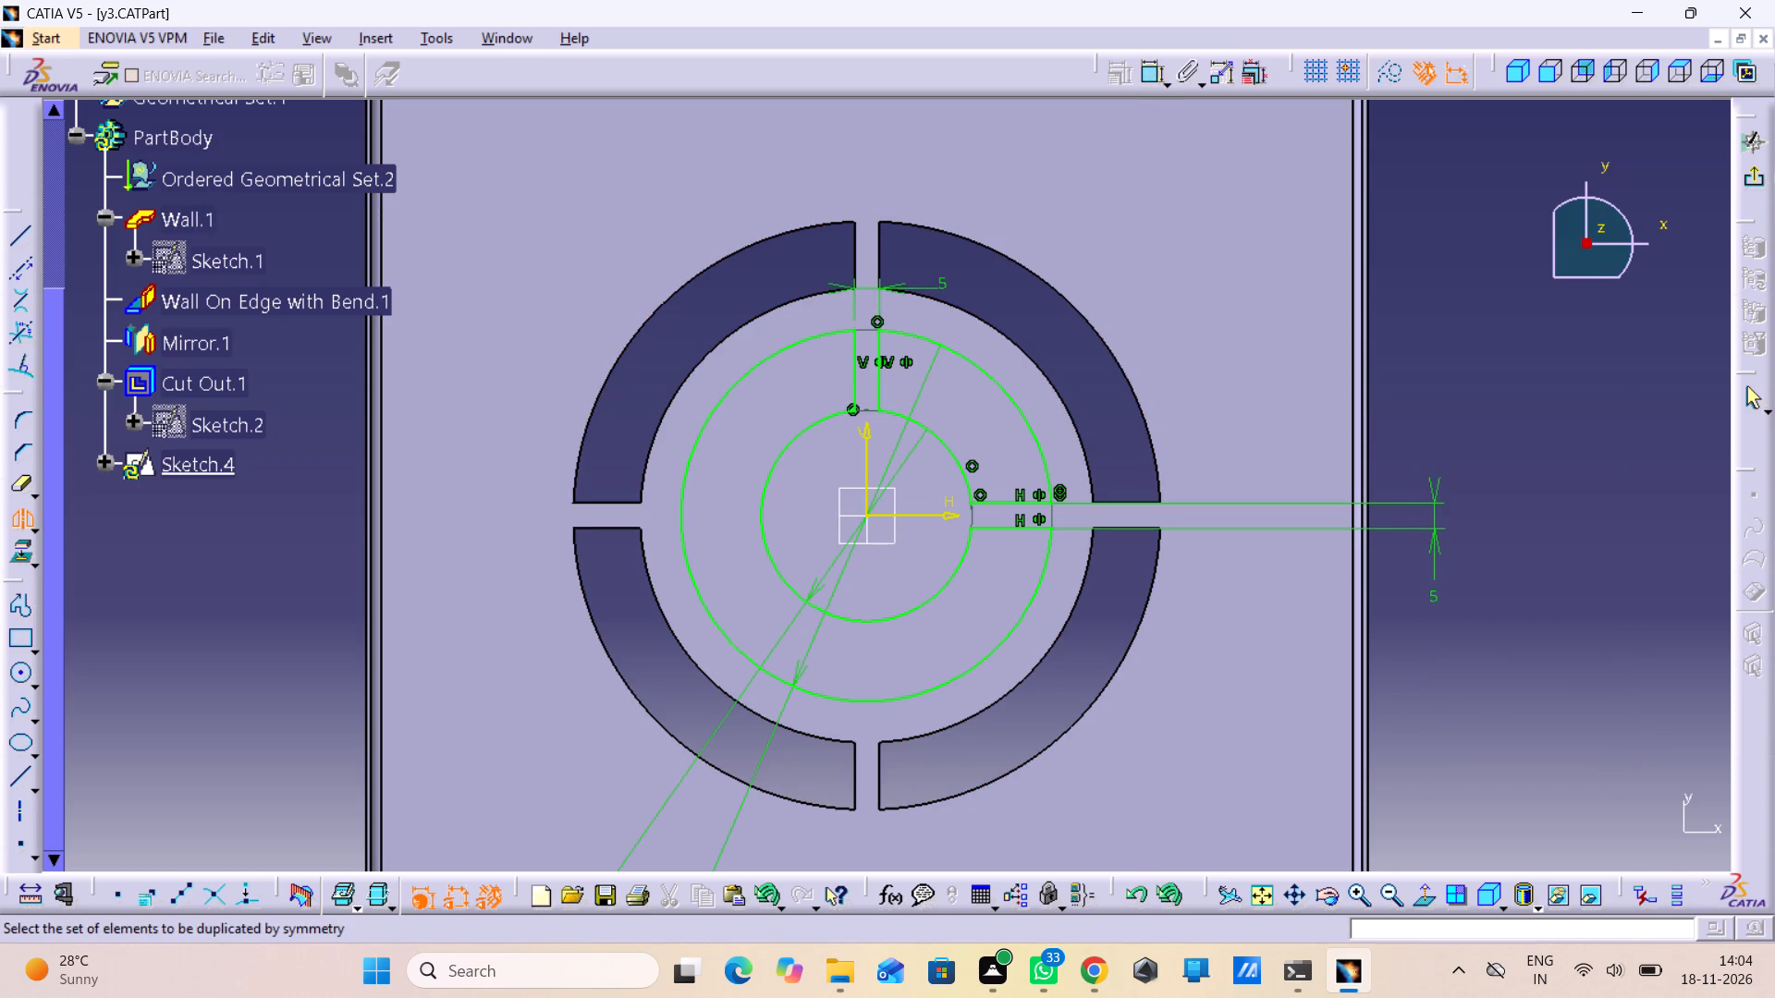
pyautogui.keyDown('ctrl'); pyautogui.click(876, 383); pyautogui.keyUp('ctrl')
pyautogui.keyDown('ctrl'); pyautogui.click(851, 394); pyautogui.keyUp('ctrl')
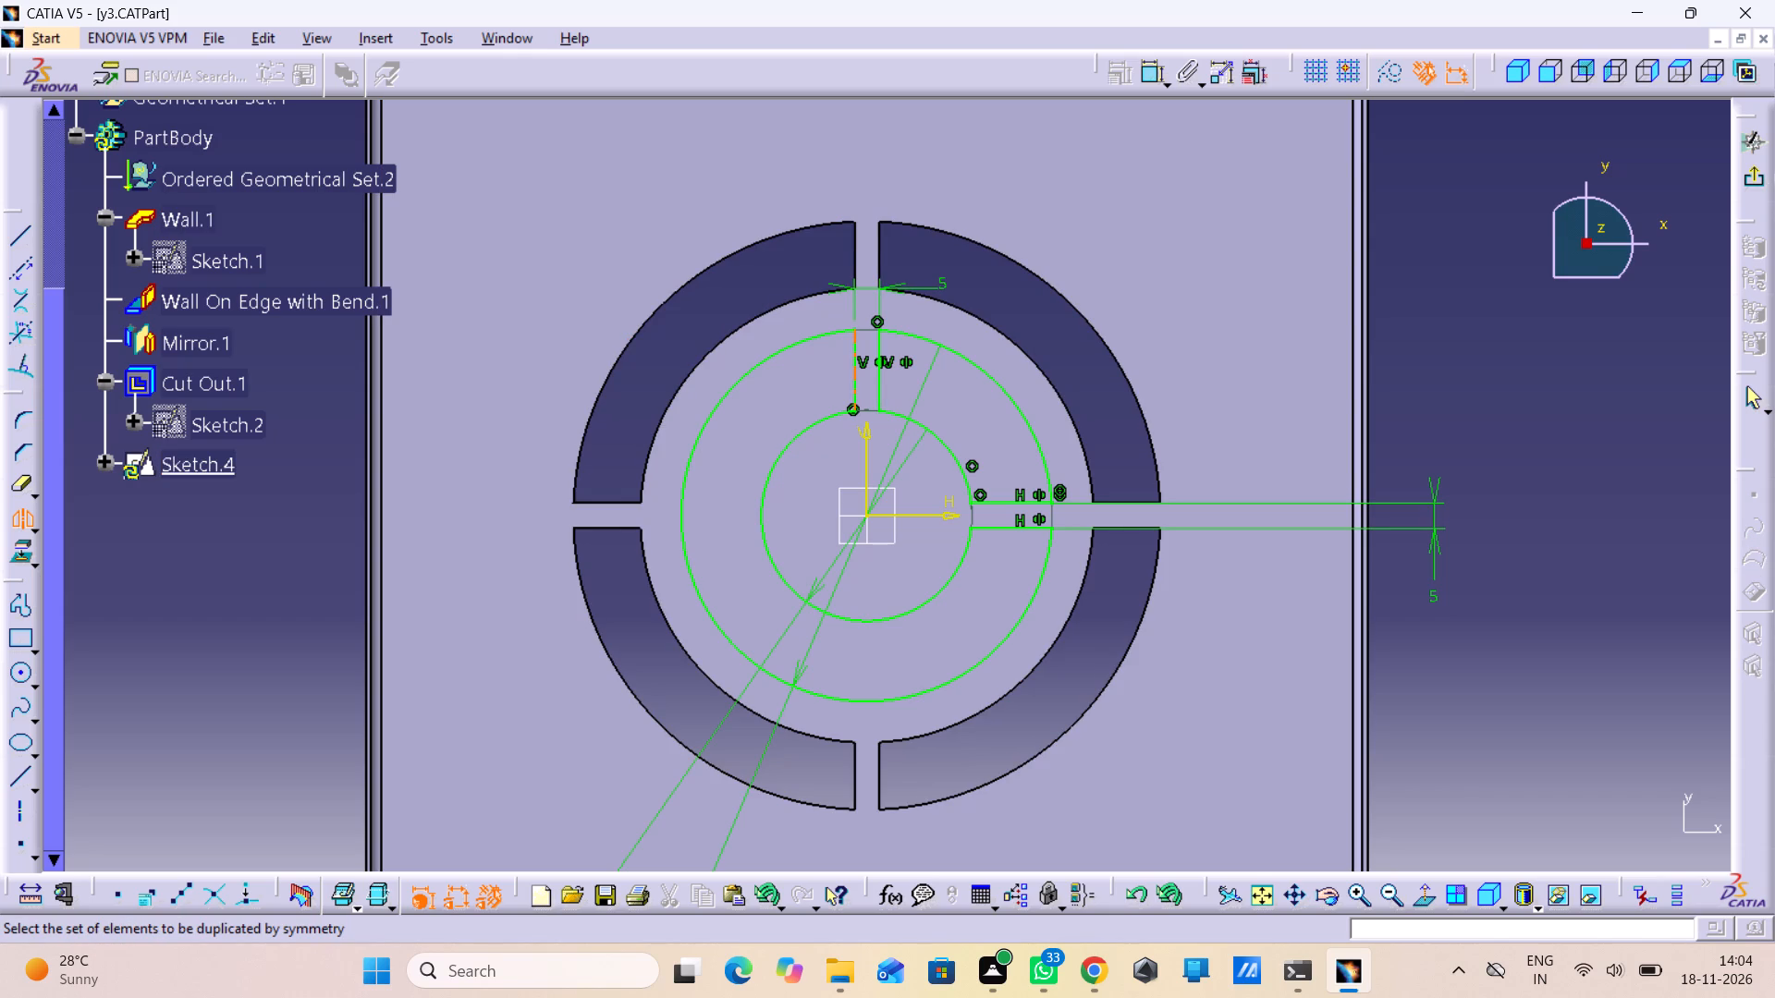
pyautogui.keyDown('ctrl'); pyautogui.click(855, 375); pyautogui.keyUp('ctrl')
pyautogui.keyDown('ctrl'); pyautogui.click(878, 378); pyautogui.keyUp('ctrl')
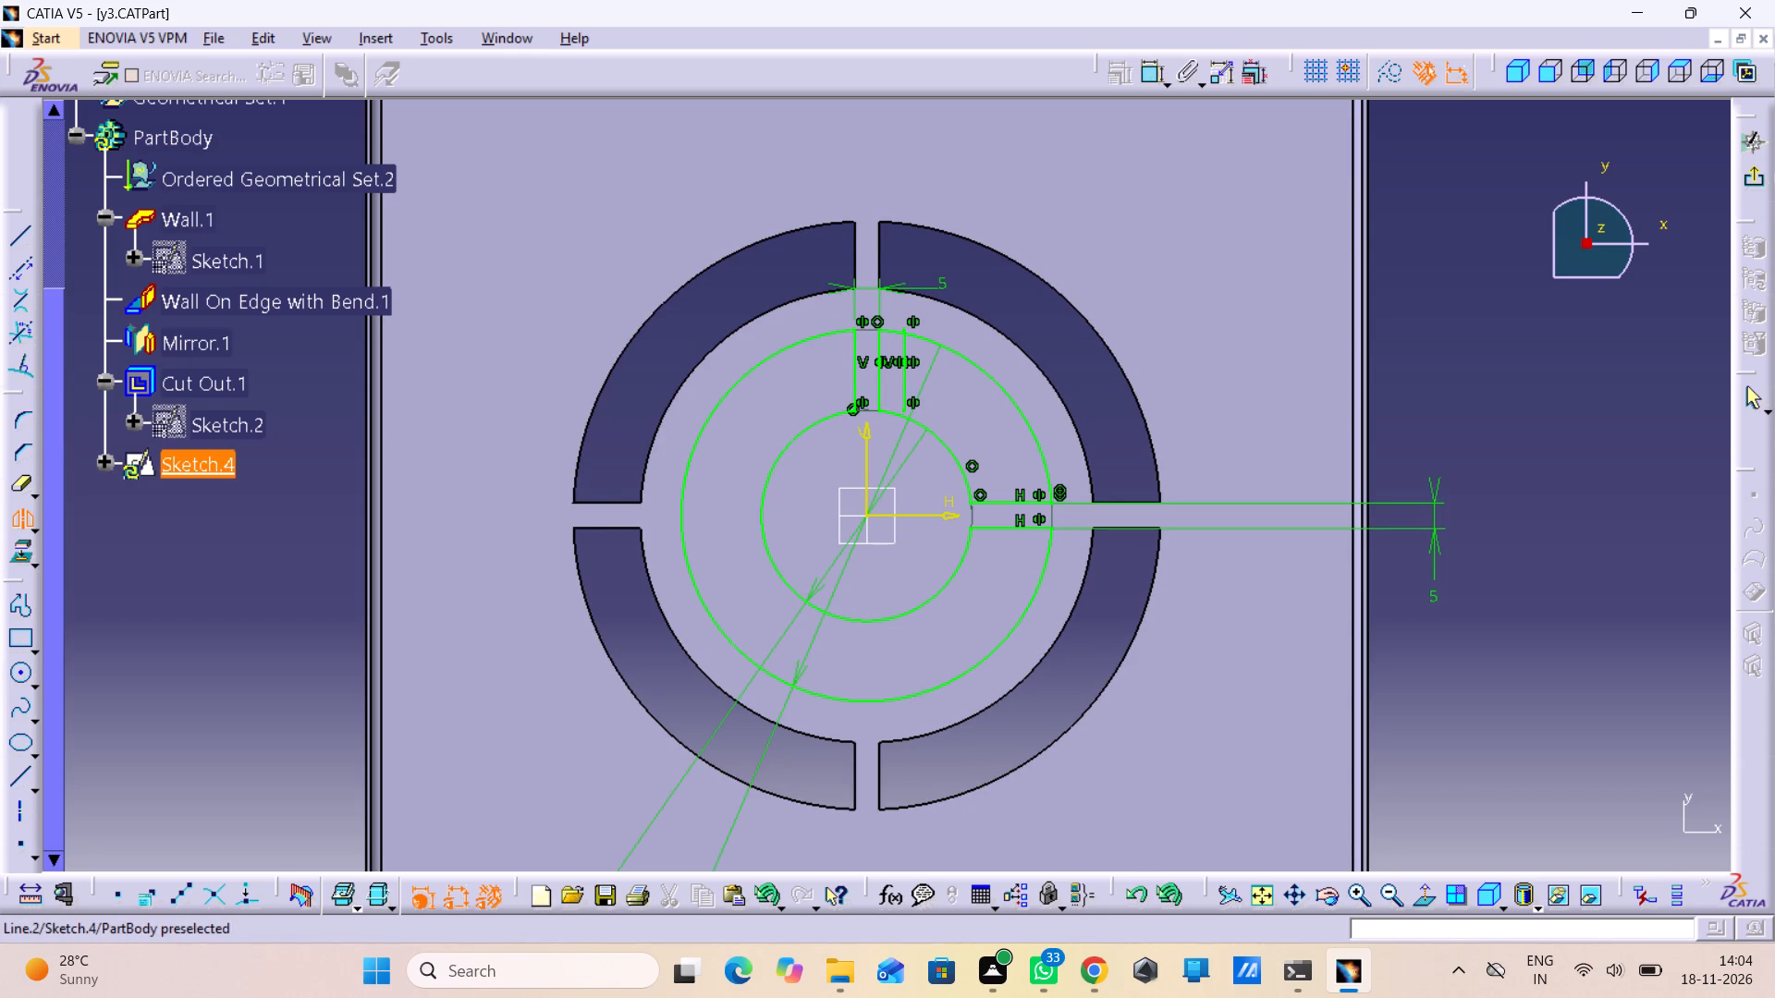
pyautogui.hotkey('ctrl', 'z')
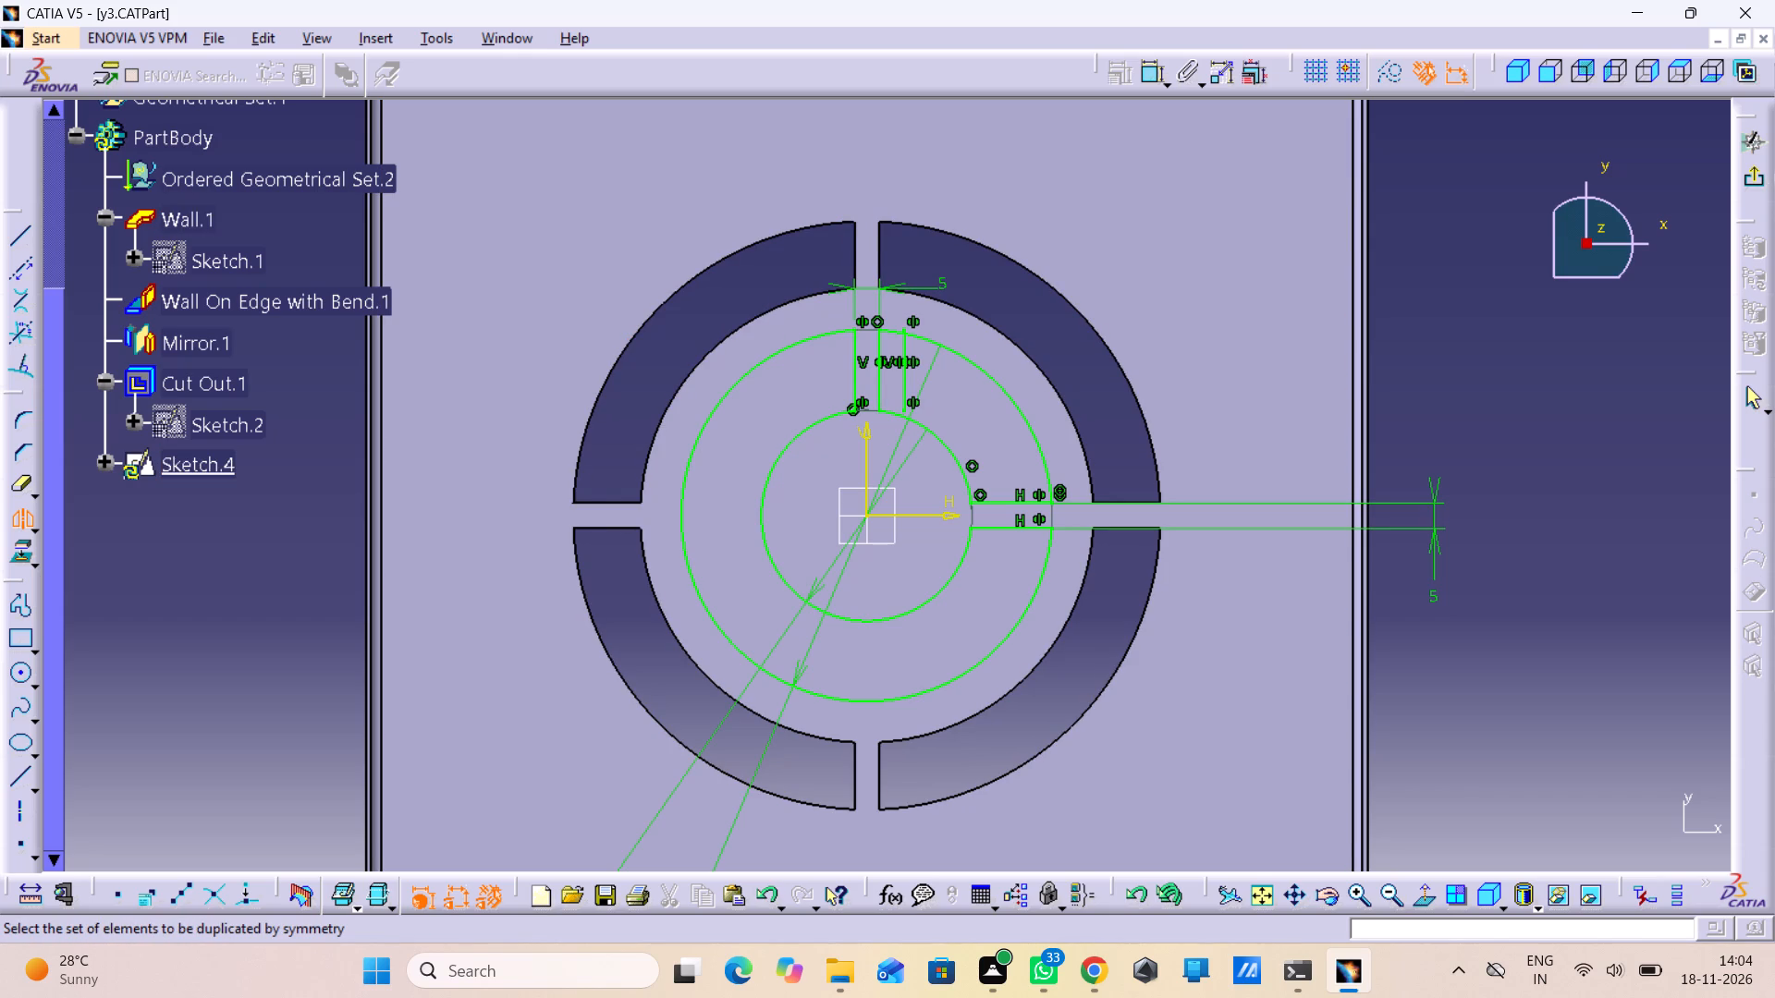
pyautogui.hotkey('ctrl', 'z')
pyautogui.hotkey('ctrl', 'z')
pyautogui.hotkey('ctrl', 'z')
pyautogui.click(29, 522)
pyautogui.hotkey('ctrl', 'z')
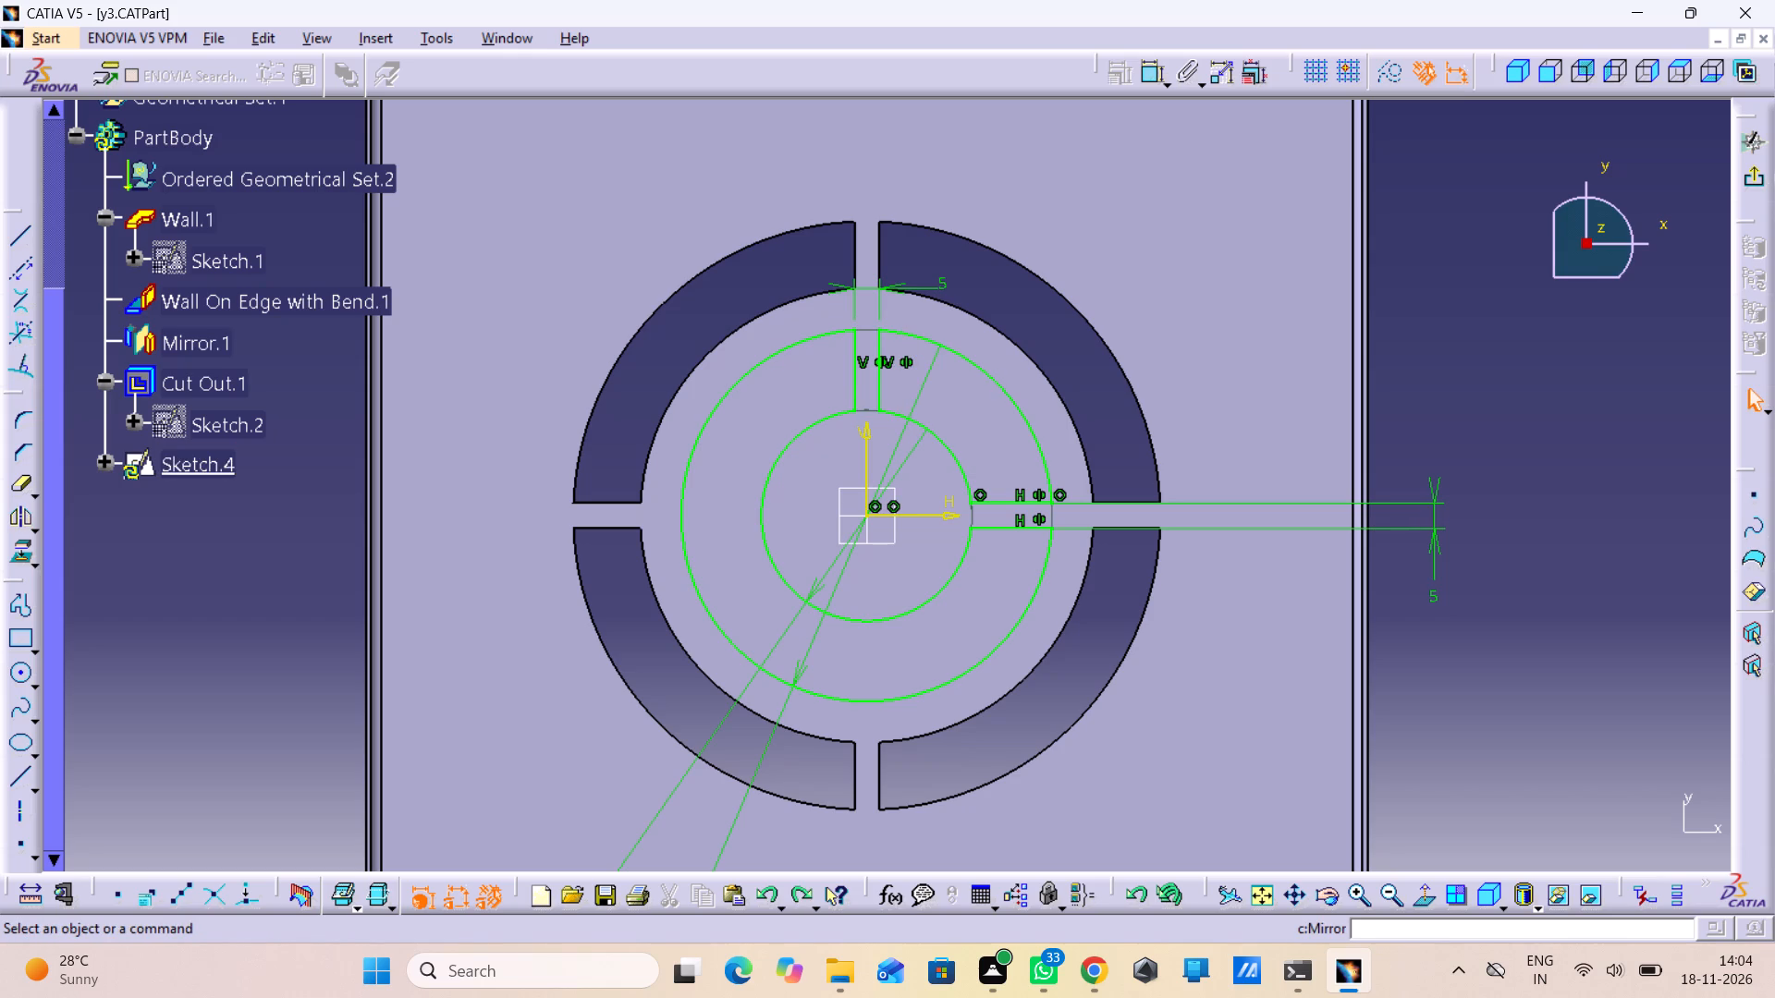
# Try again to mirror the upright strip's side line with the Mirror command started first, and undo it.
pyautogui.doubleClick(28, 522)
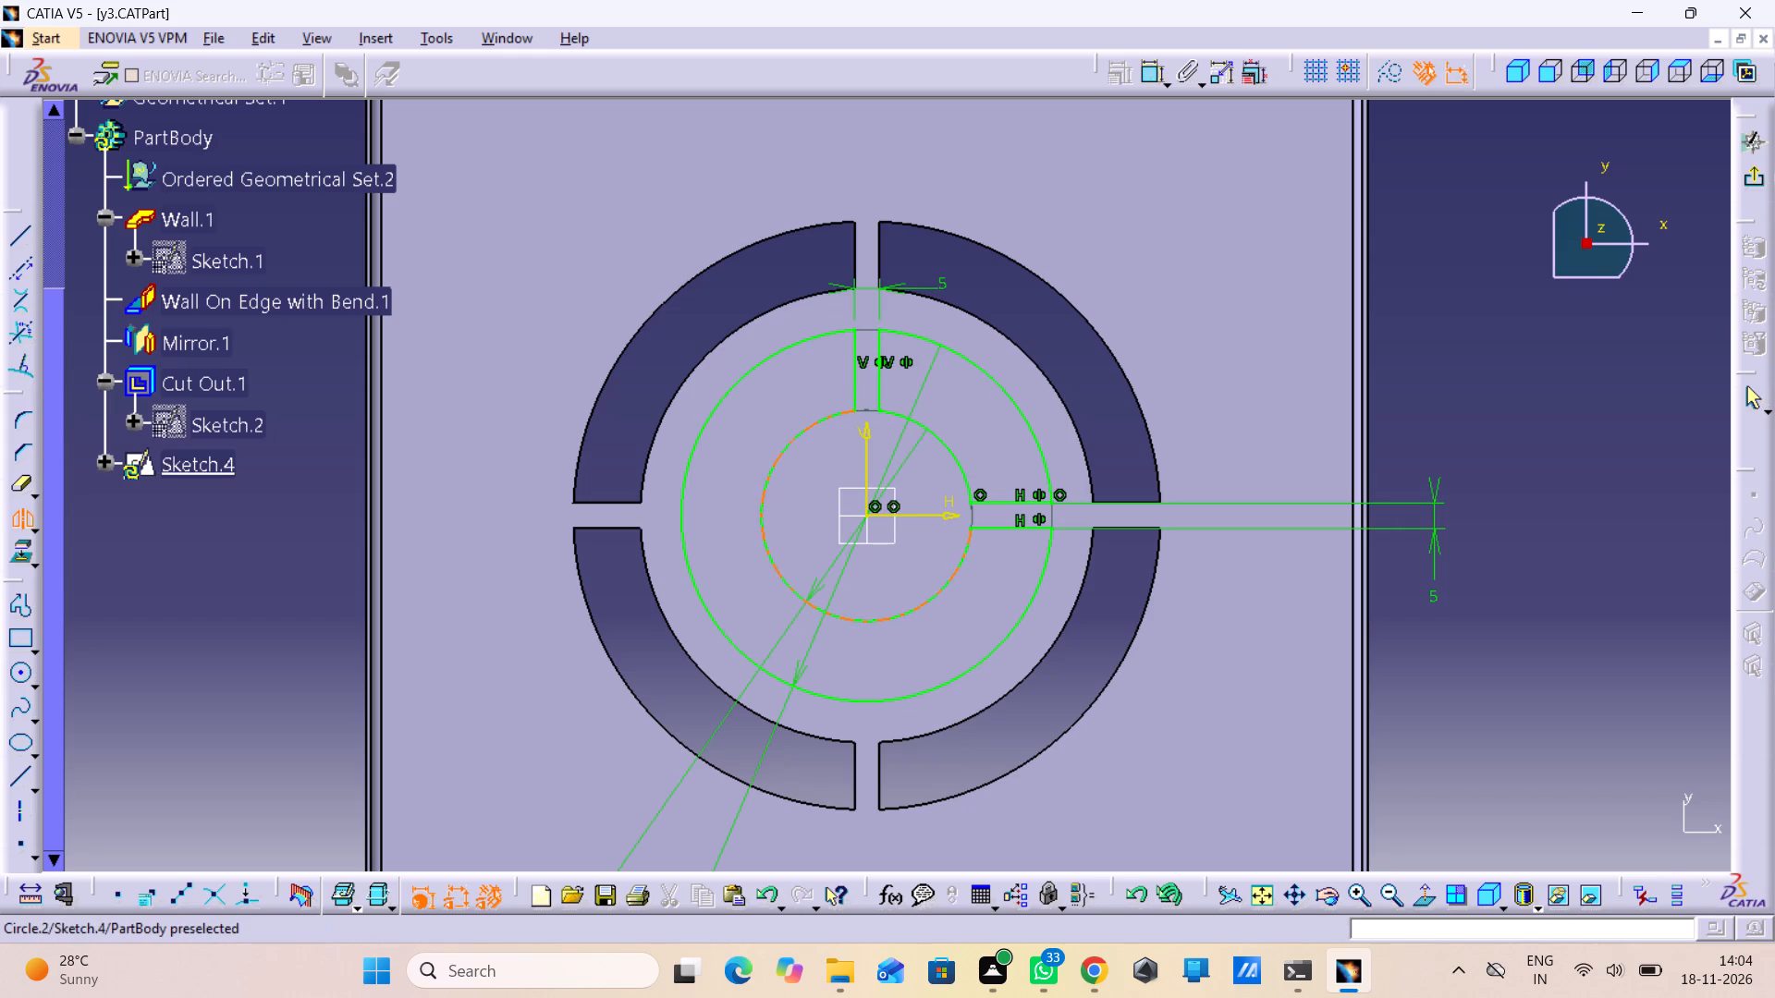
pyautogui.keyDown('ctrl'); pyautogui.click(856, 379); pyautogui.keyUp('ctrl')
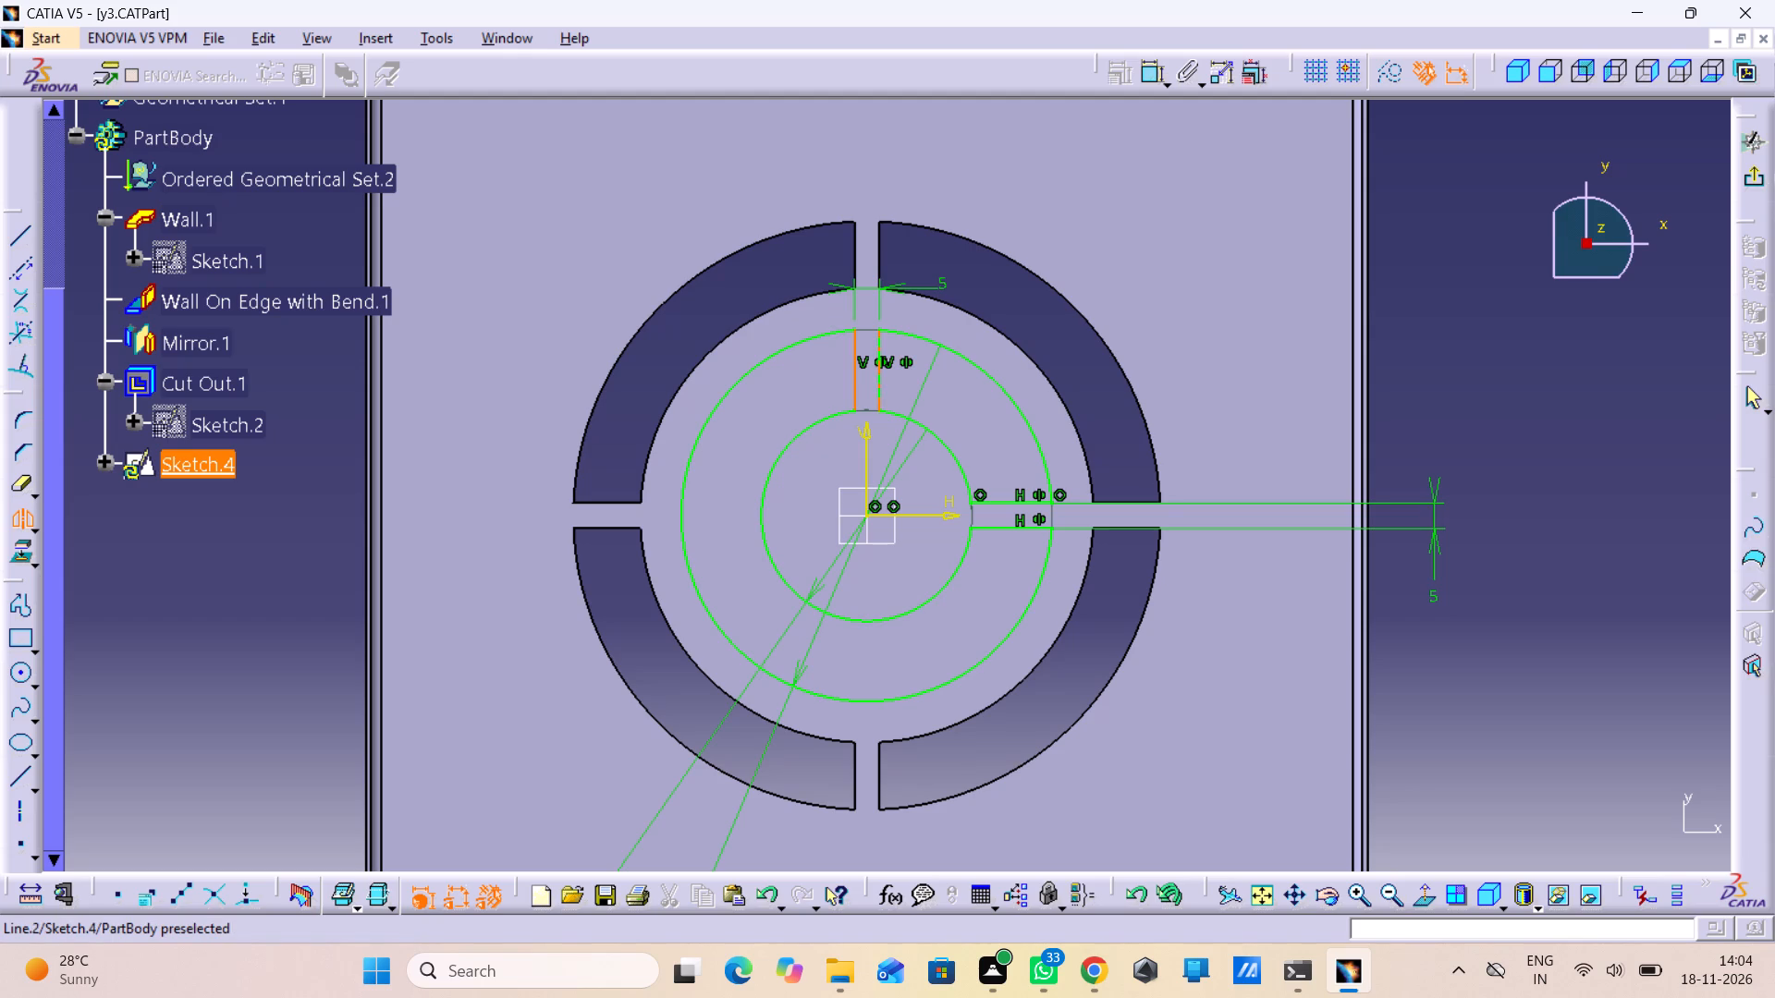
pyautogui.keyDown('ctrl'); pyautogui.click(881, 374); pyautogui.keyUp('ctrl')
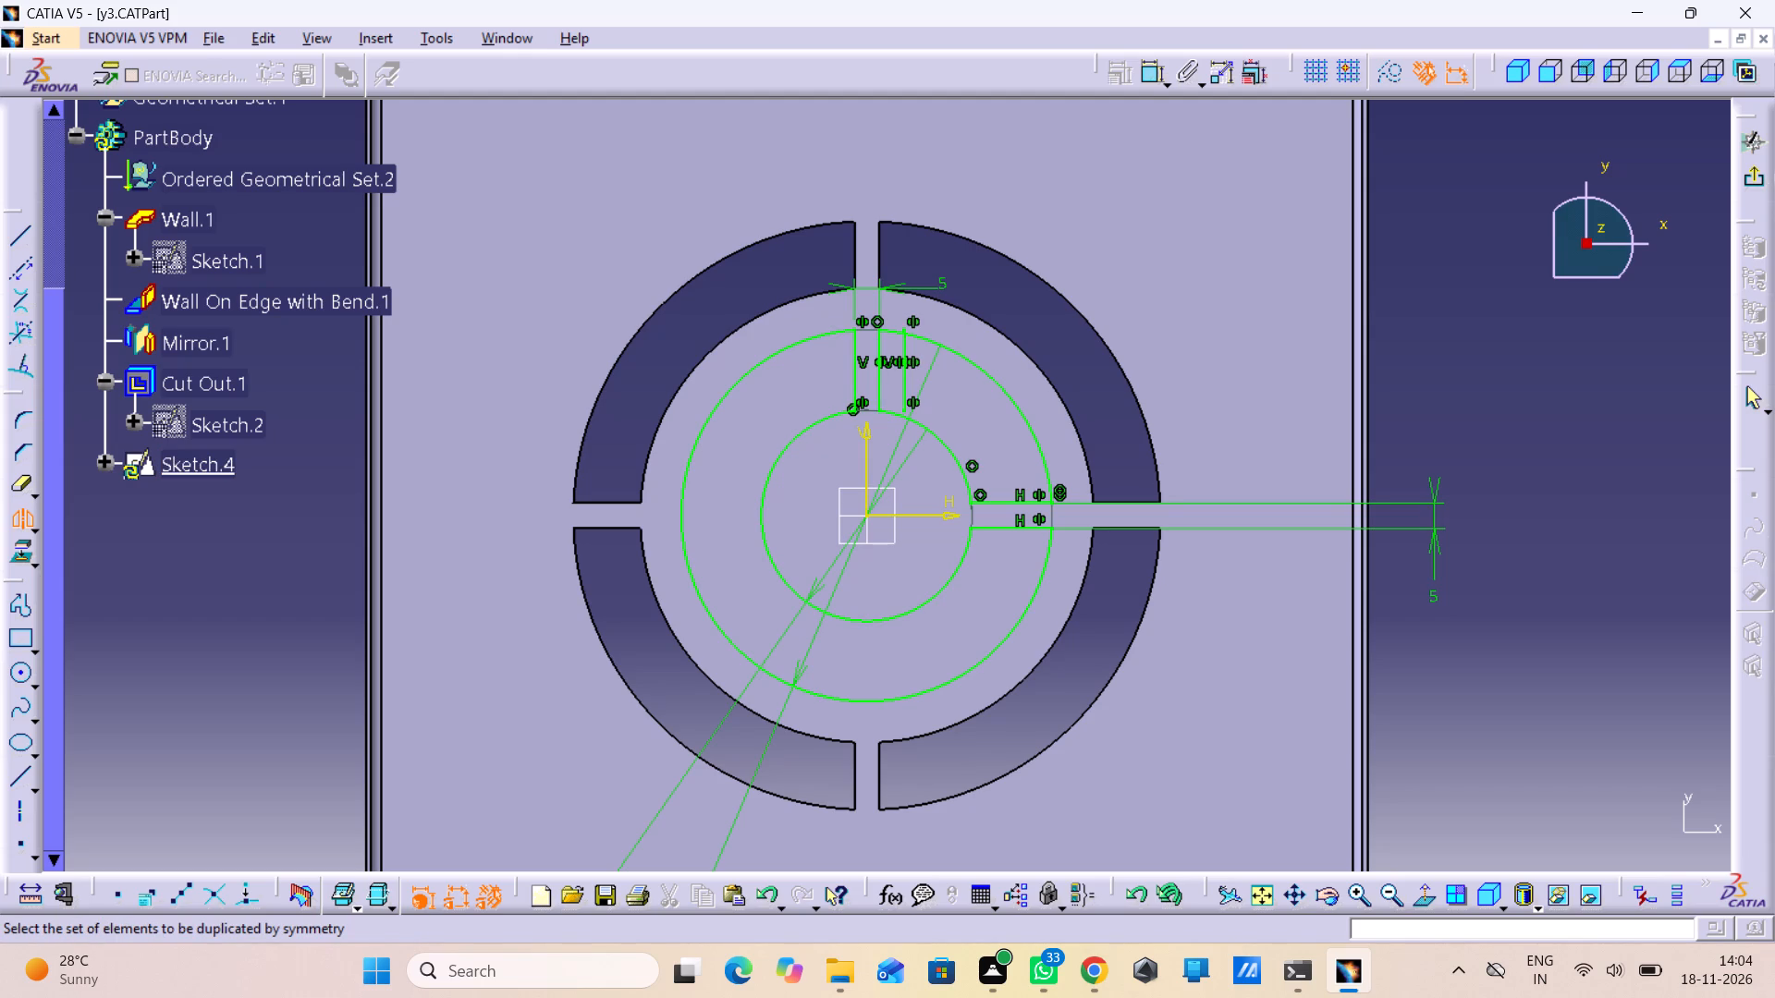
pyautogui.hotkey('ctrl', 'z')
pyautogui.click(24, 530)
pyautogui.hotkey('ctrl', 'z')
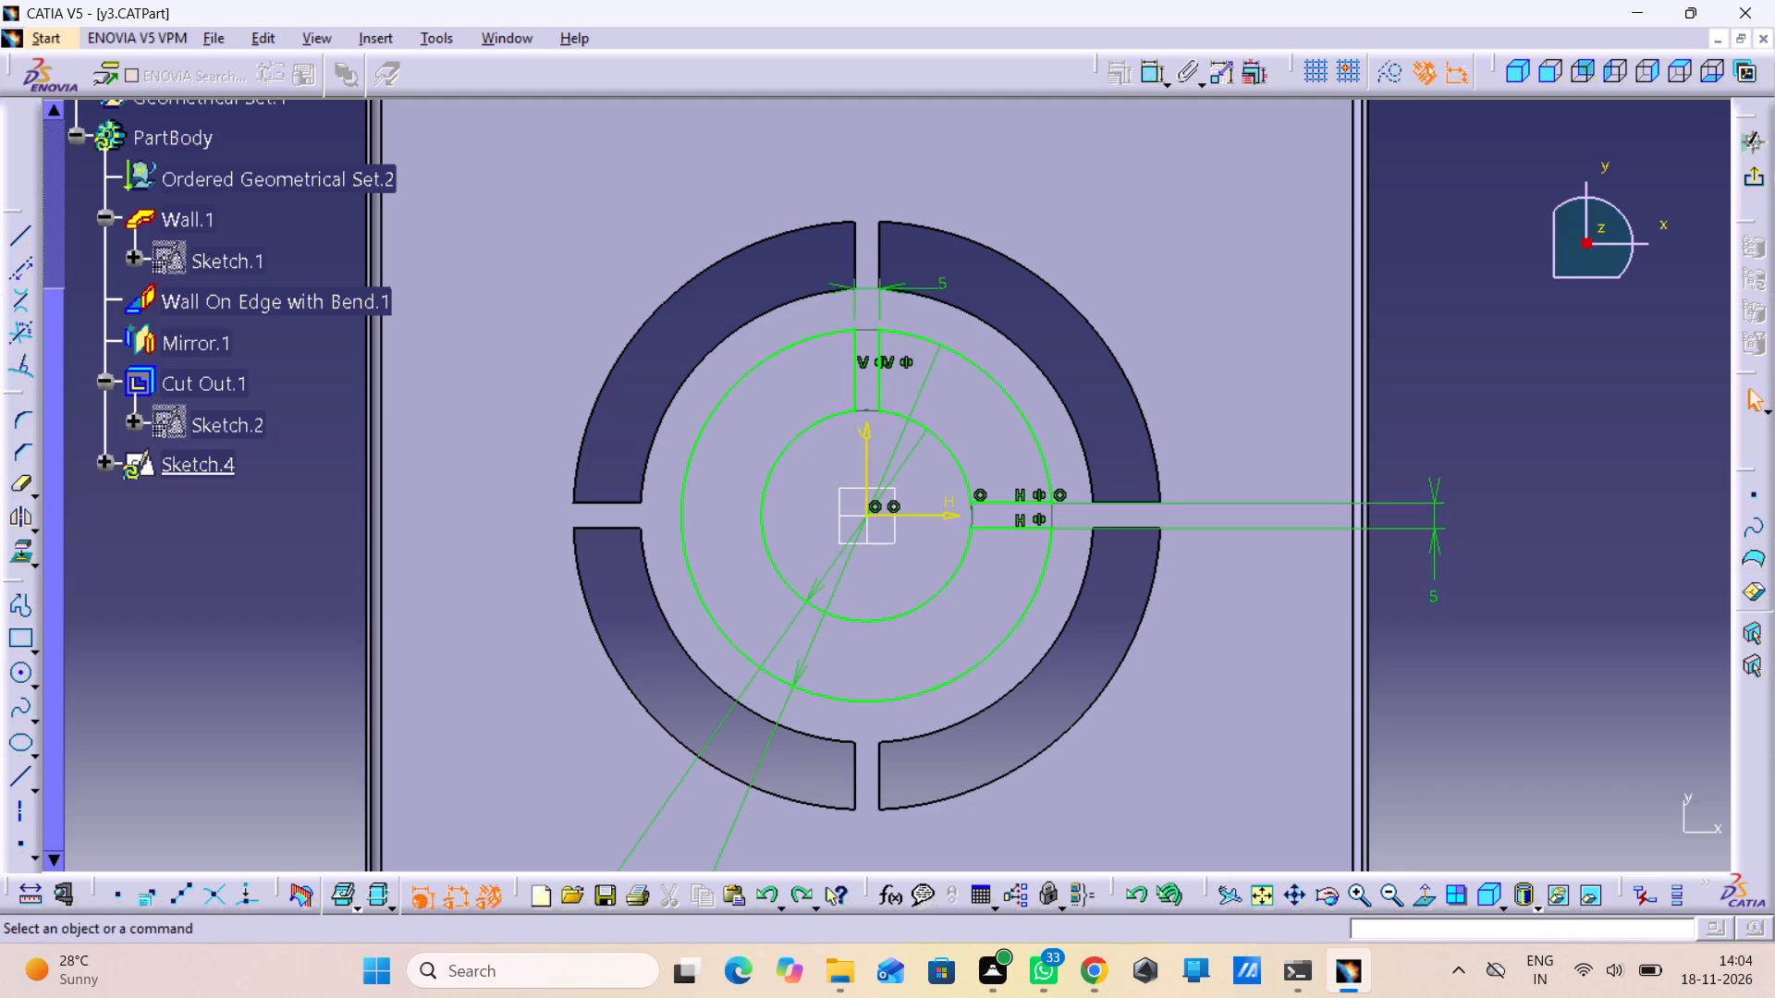
# Mirror the upright strip's two long sides about the sketch's horizontal axis.
pyautogui.keyDown('ctrl'); pyautogui.click(854, 357); pyautogui.keyUp('ctrl')
pyautogui.keyDown('ctrl'); pyautogui.click(885, 401); pyautogui.keyUp('ctrl')
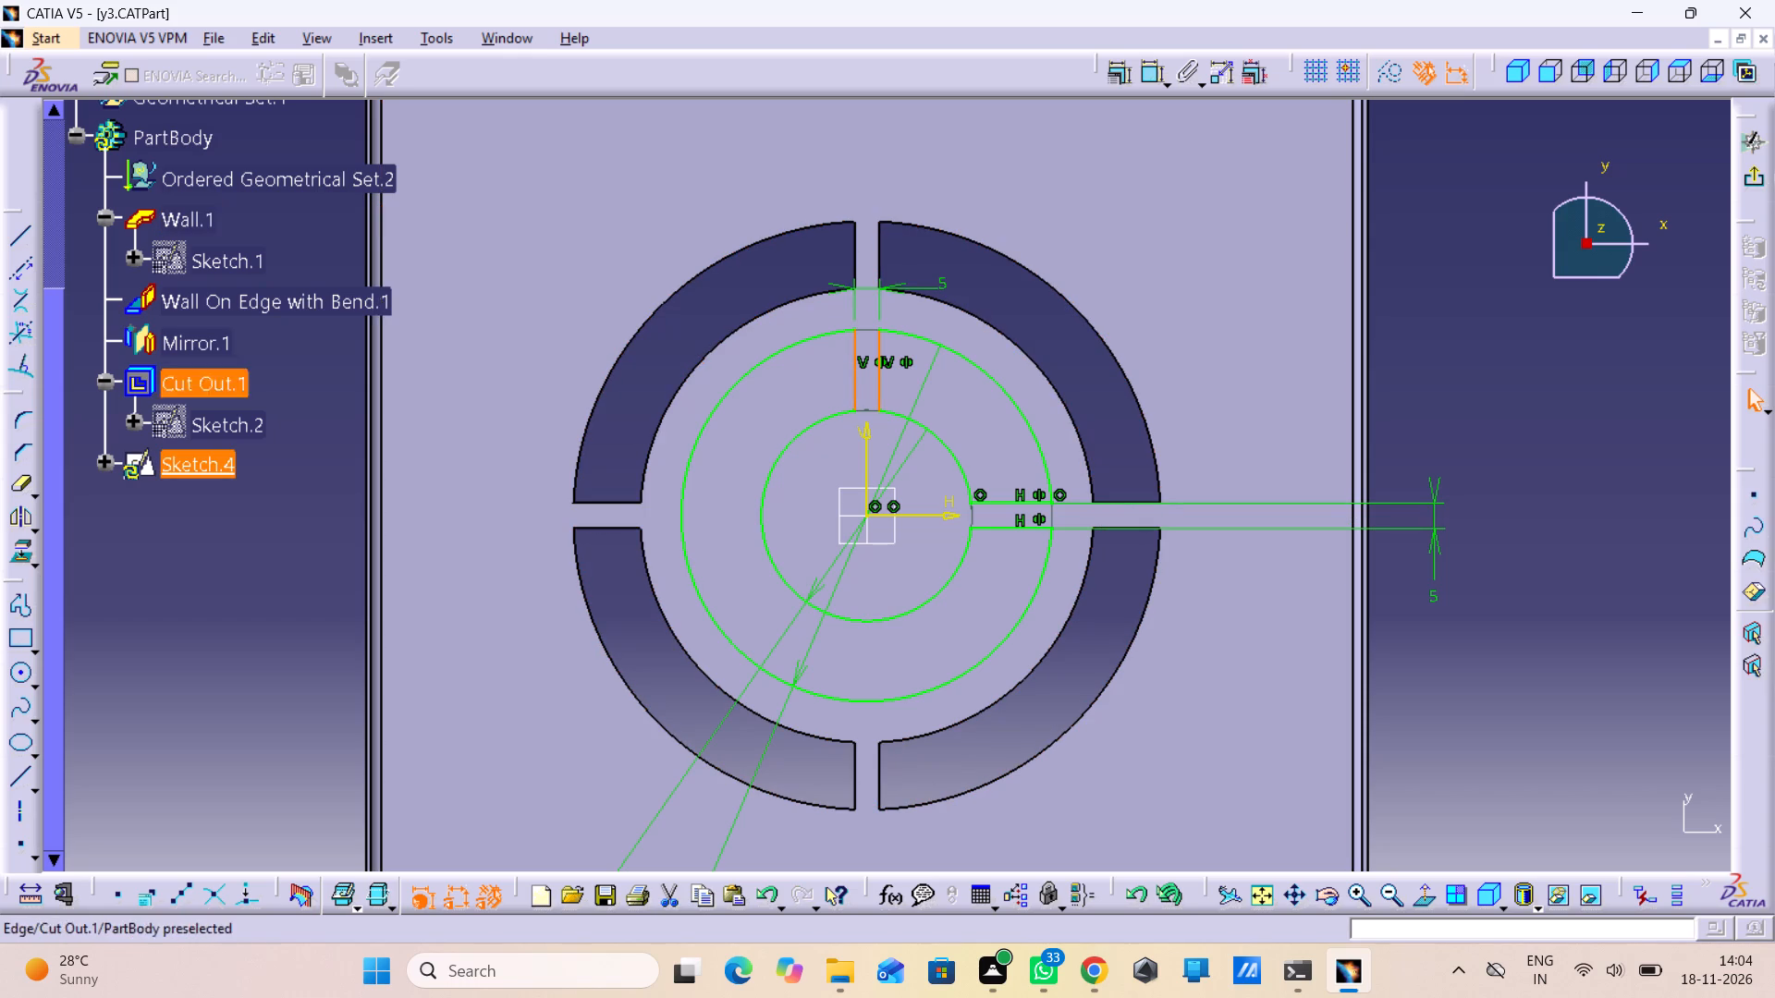
pyautogui.click(31, 518)
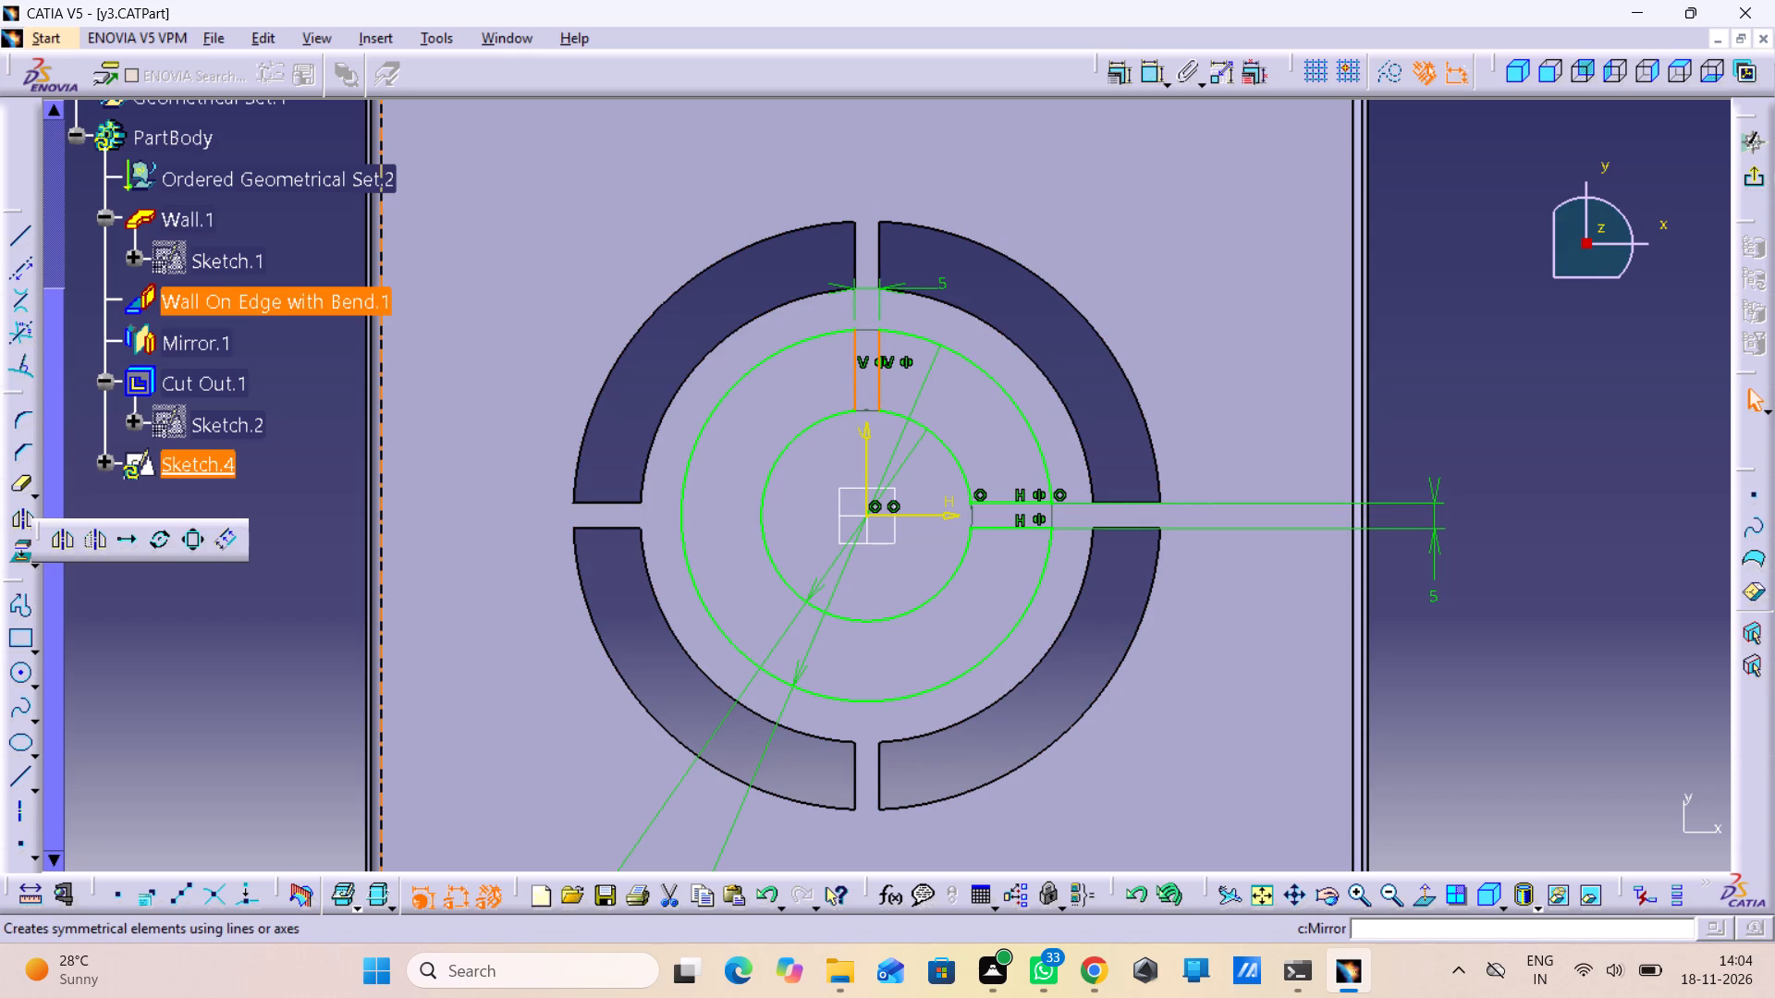
pyautogui.click(18, 521)
pyautogui.click(21, 520)
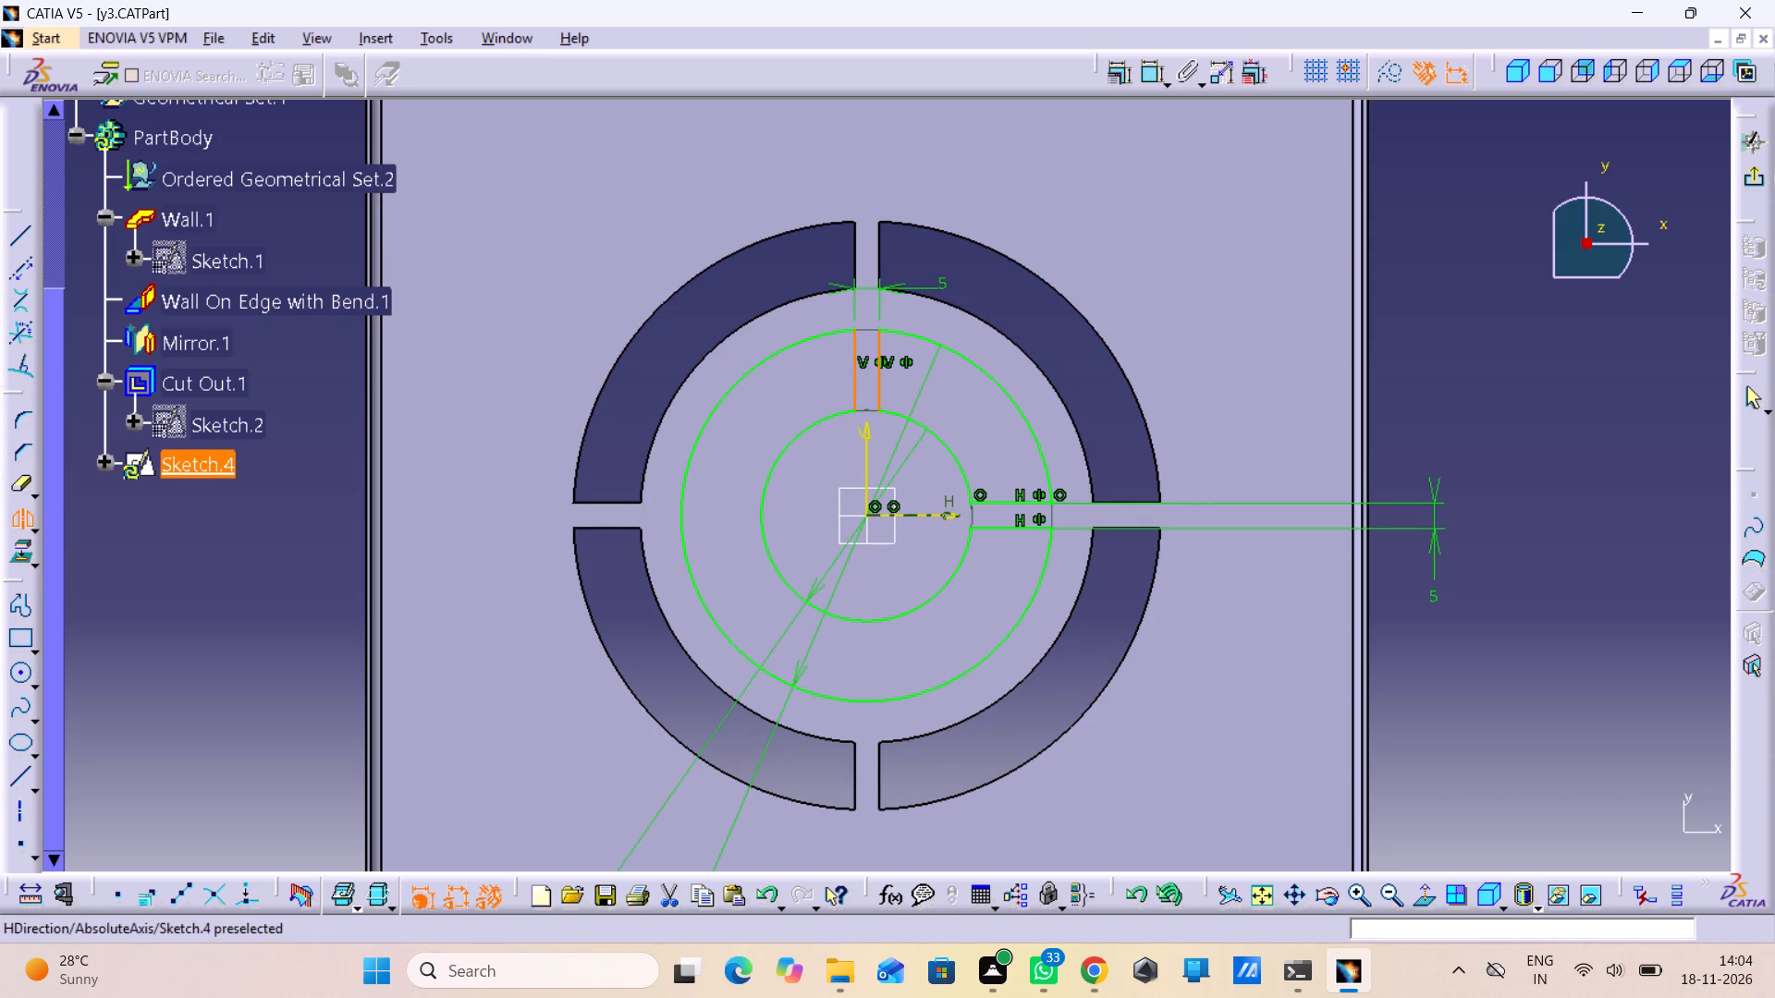
pyautogui.click(900, 516)
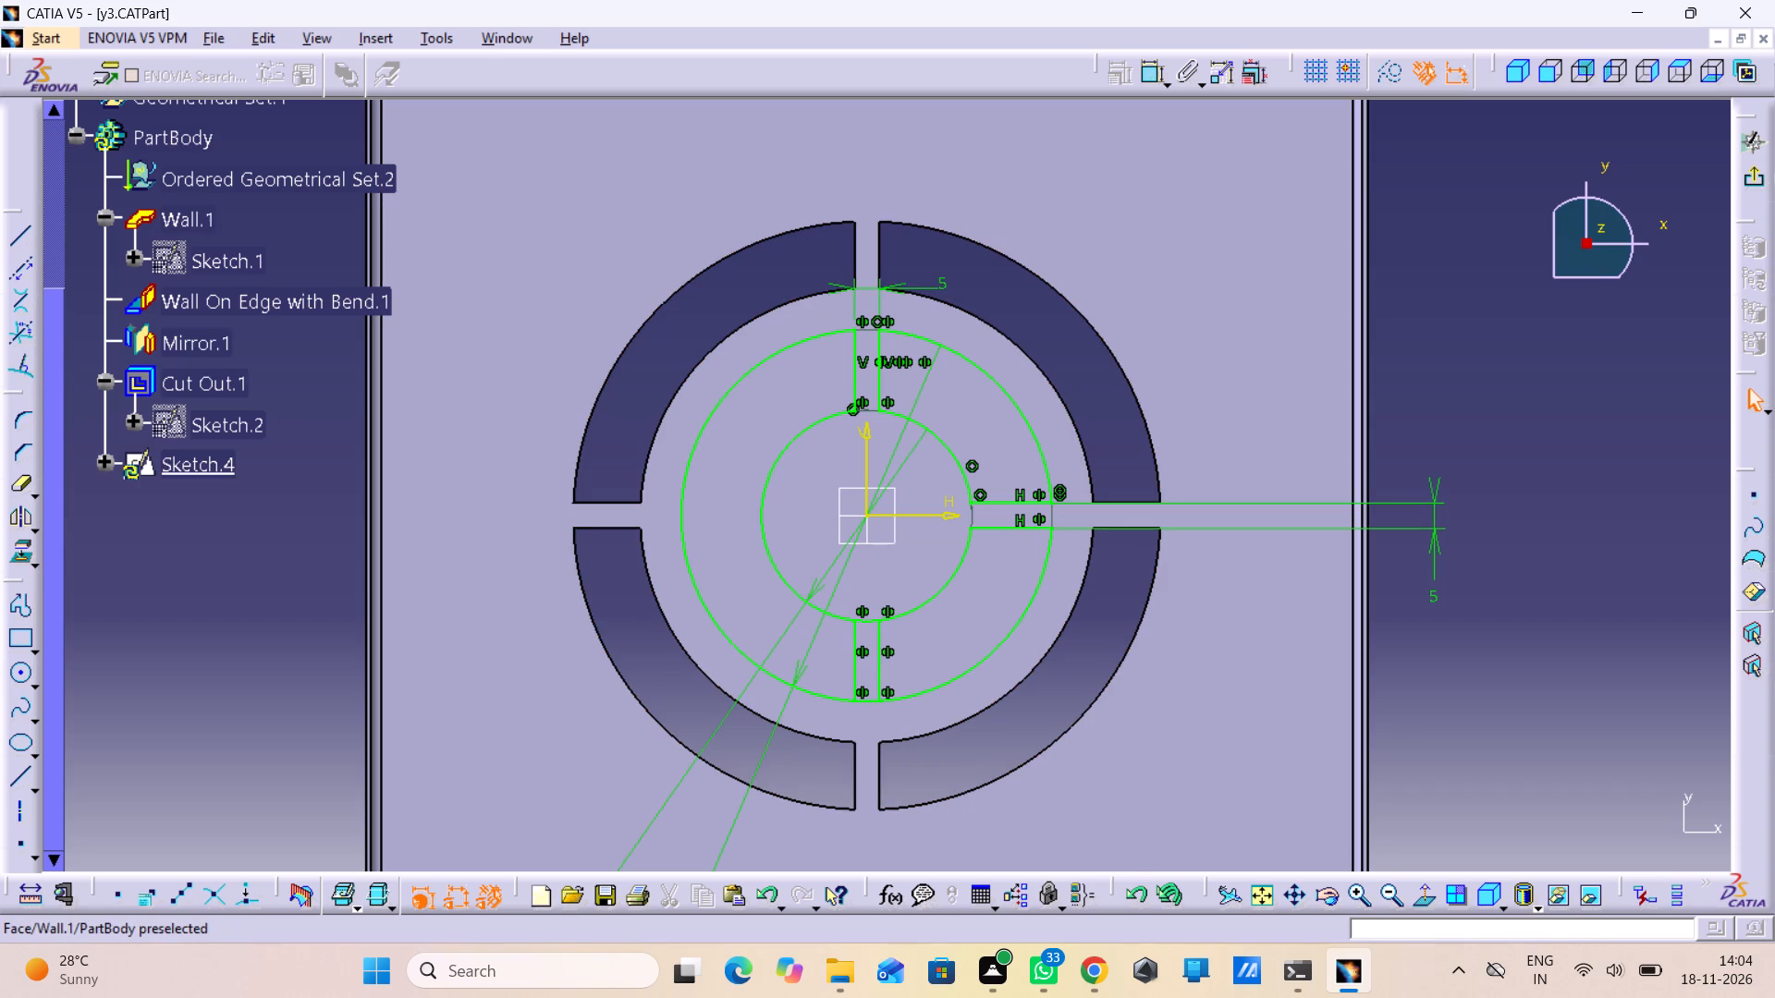
# Mirror the horizontal strip's two long sides about the sketch's vertical axis.
pyautogui.keyDown('ctrl'); pyautogui.click(1010, 525); pyautogui.keyUp('ctrl')
pyautogui.keyDown('ctrl'); pyautogui.click(1001, 498); pyautogui.keyUp('ctrl')
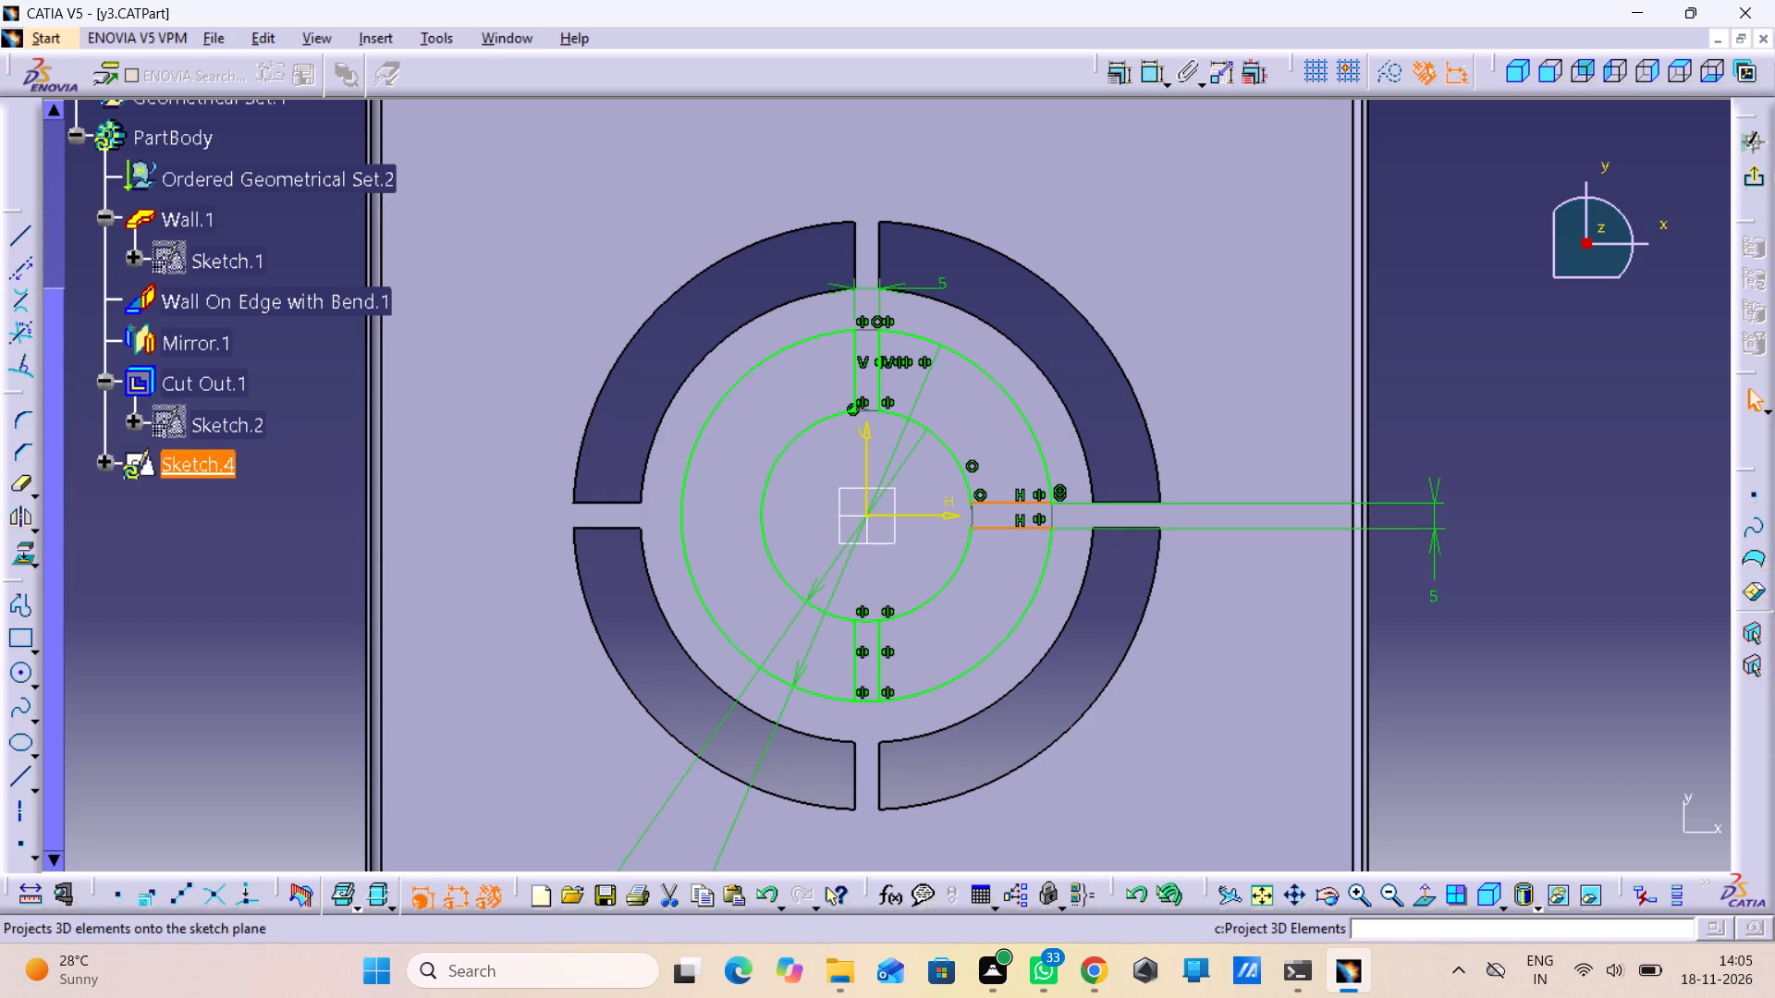
pyautogui.click(18, 512)
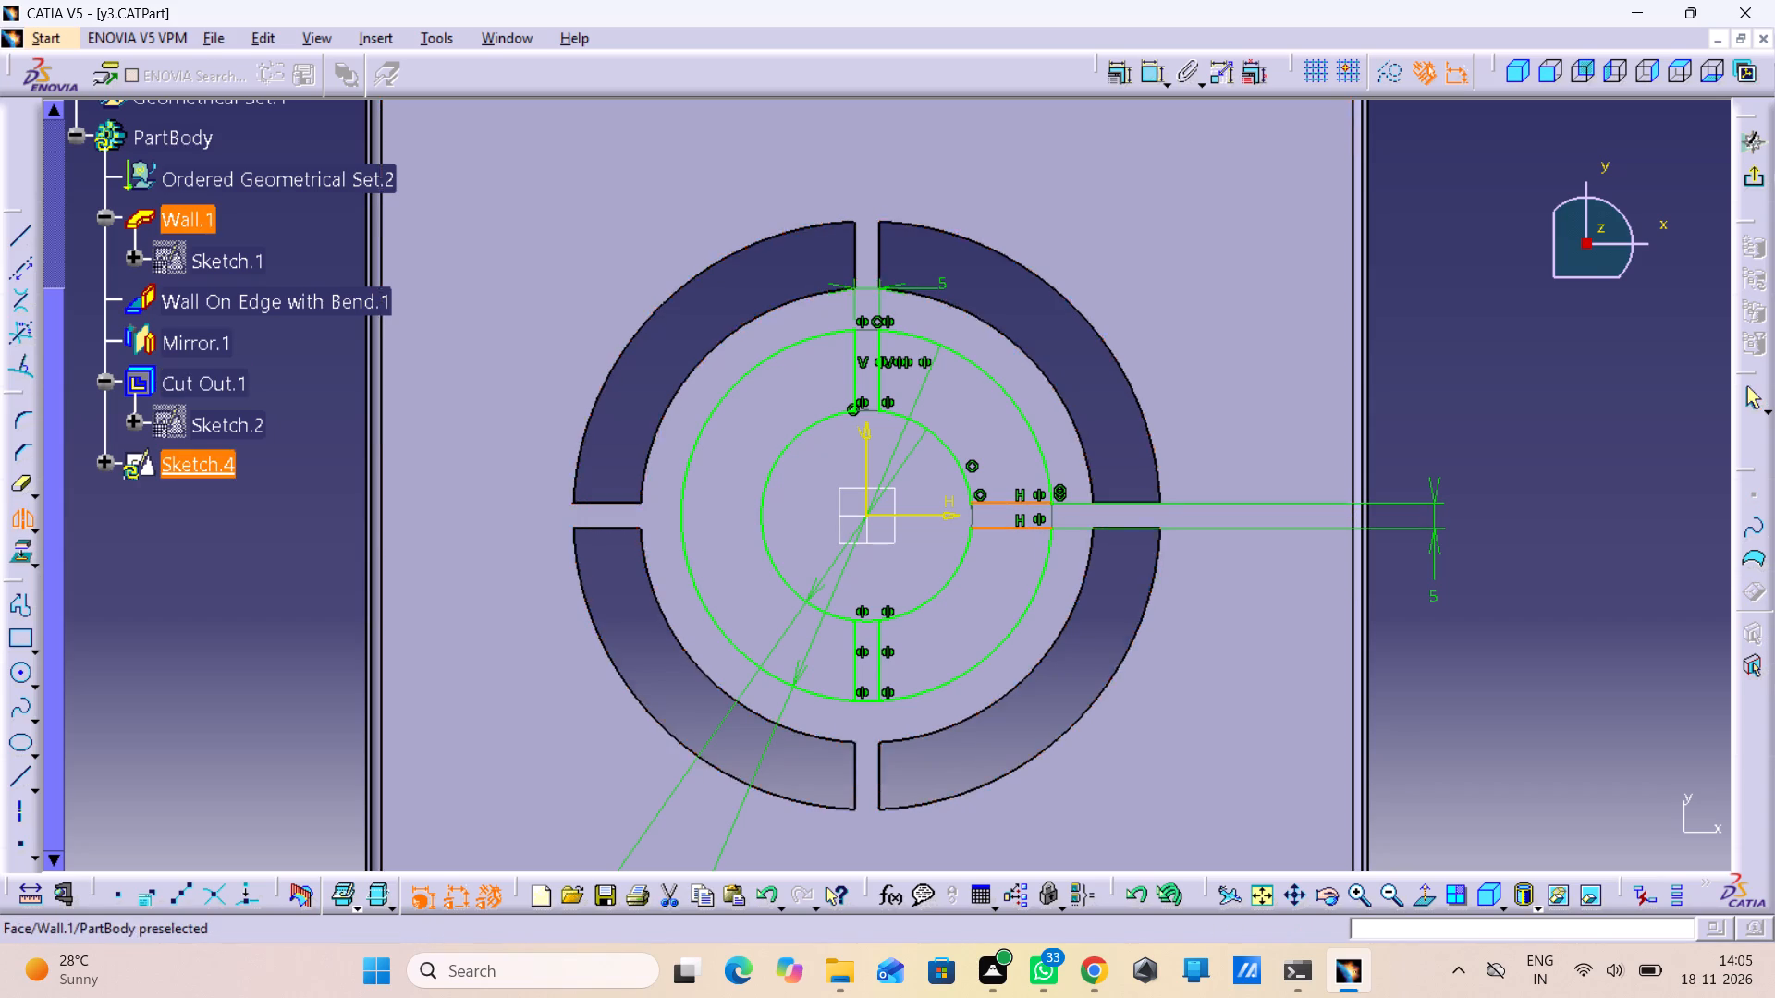
pyautogui.click(869, 488)
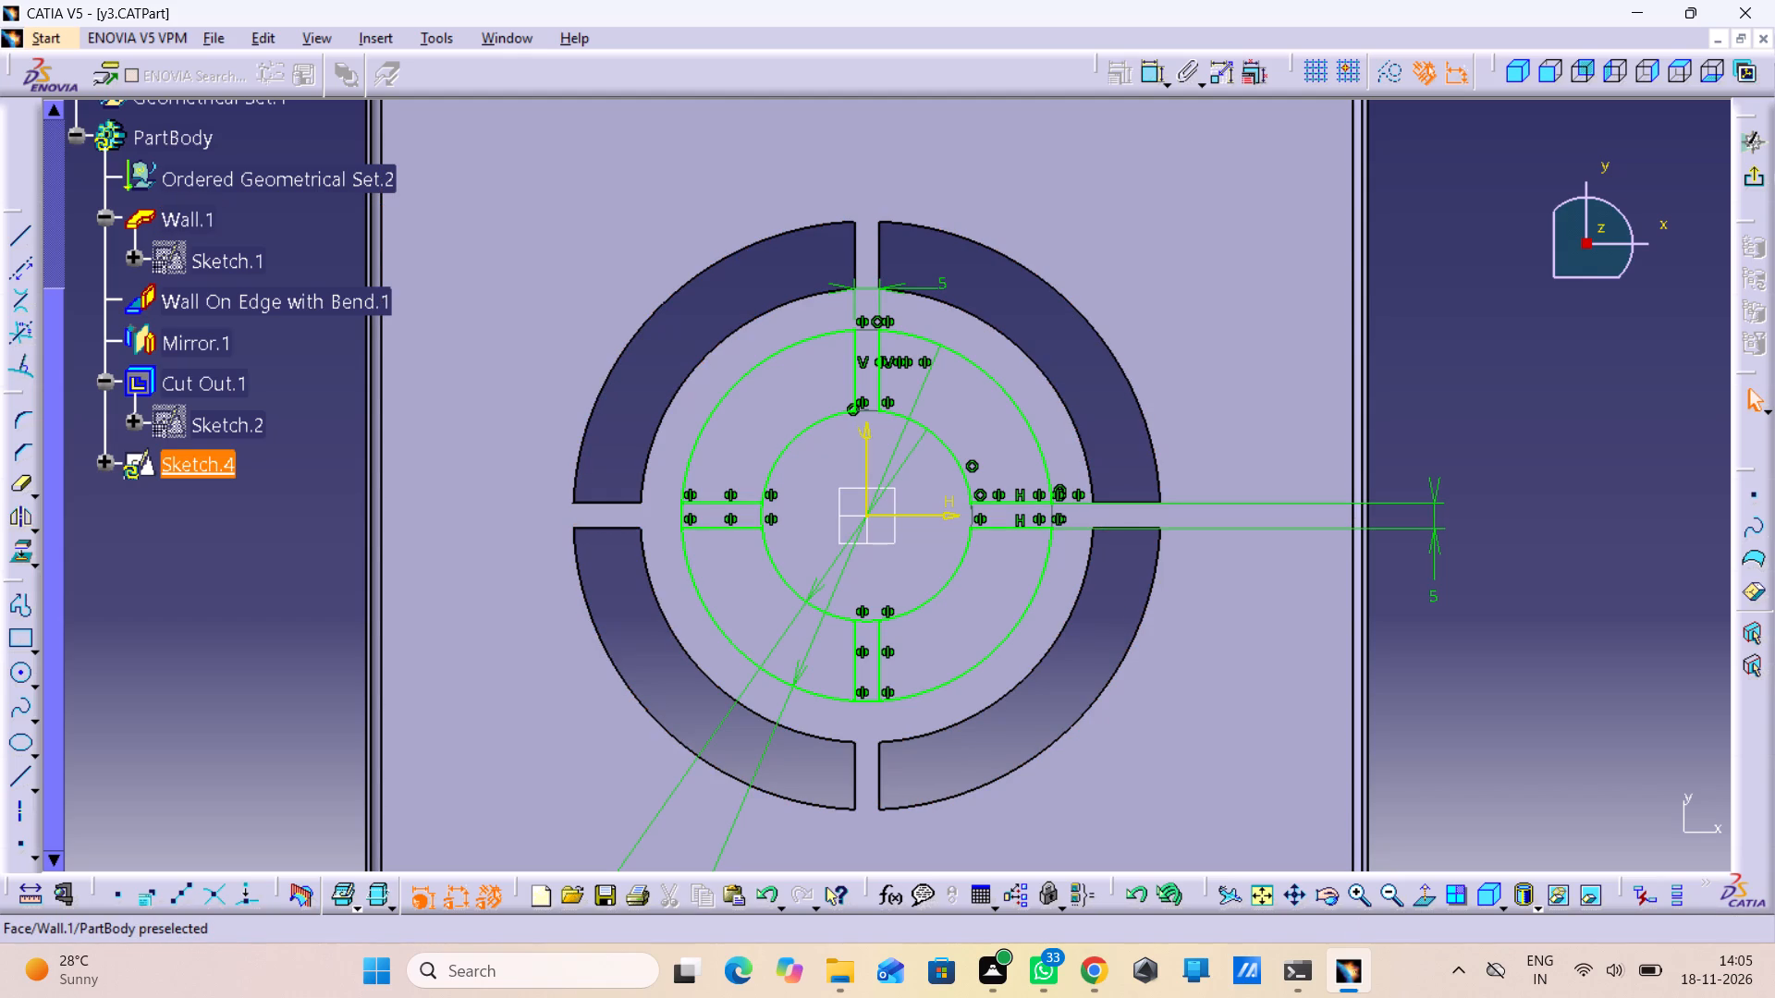
# Quick-trim both circles' arcs between the long sides of the two mirrored strips, and exit the sketch.
pyautogui.click(18, 485)
pyautogui.click(23, 485)
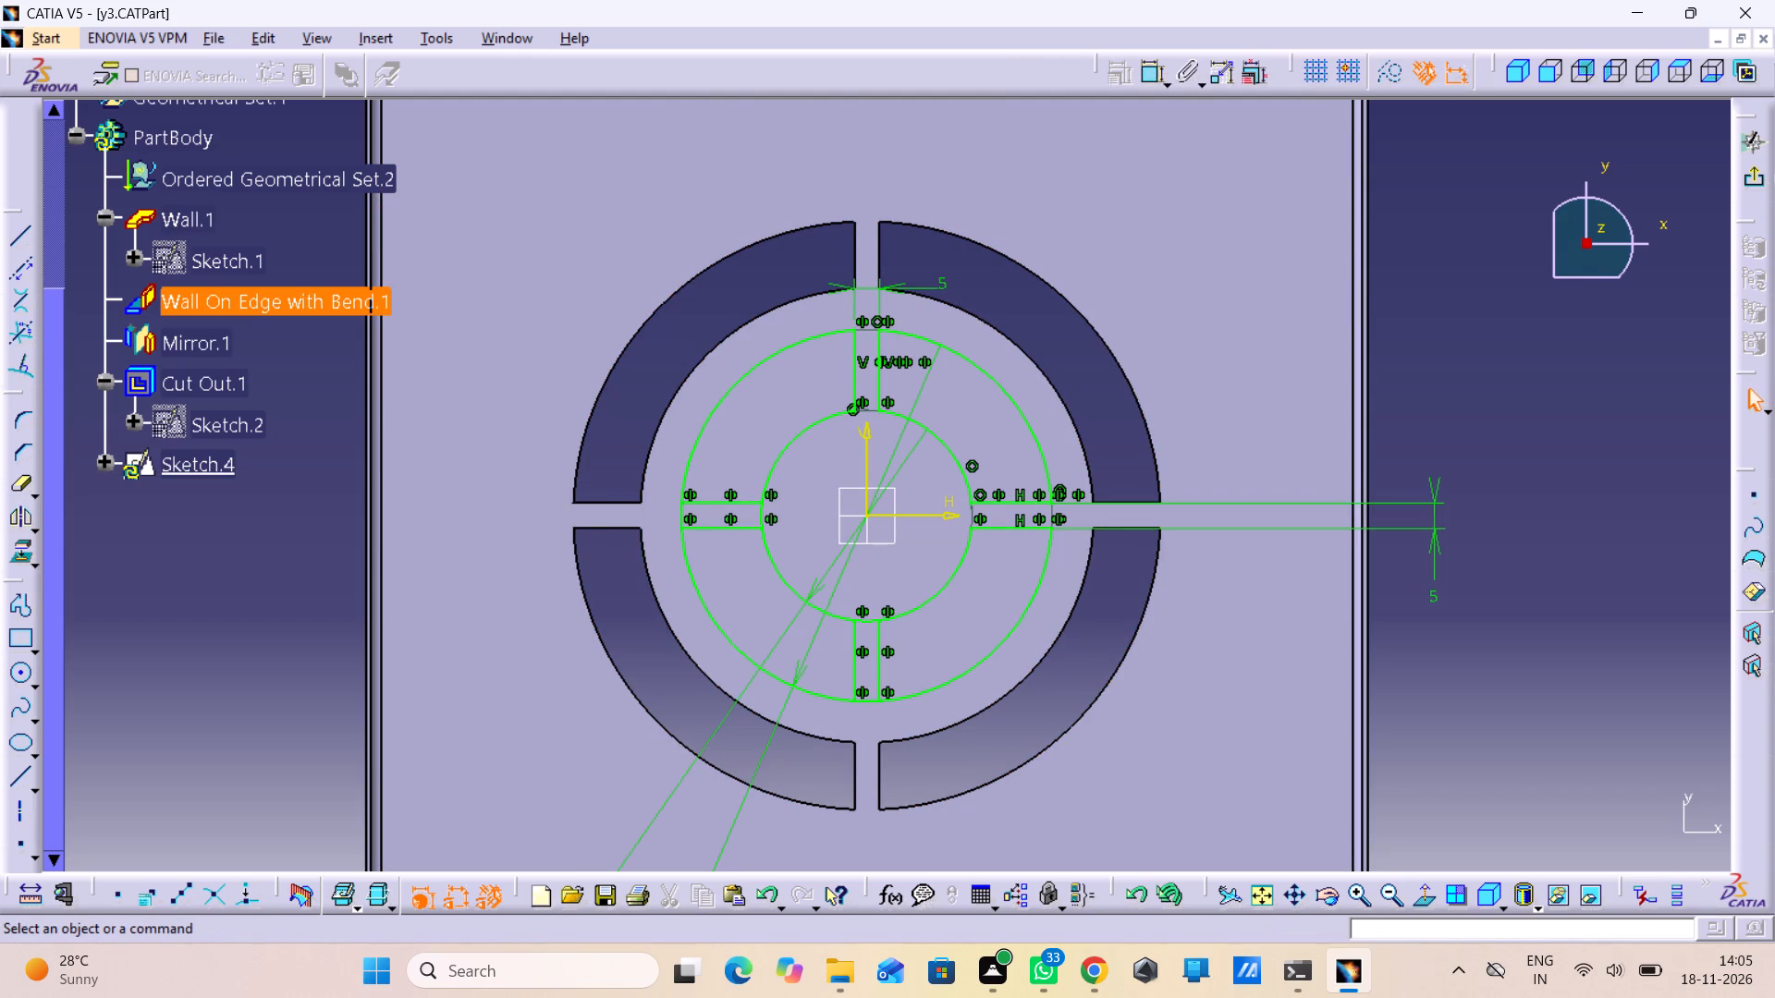
pyautogui.click(22, 496)
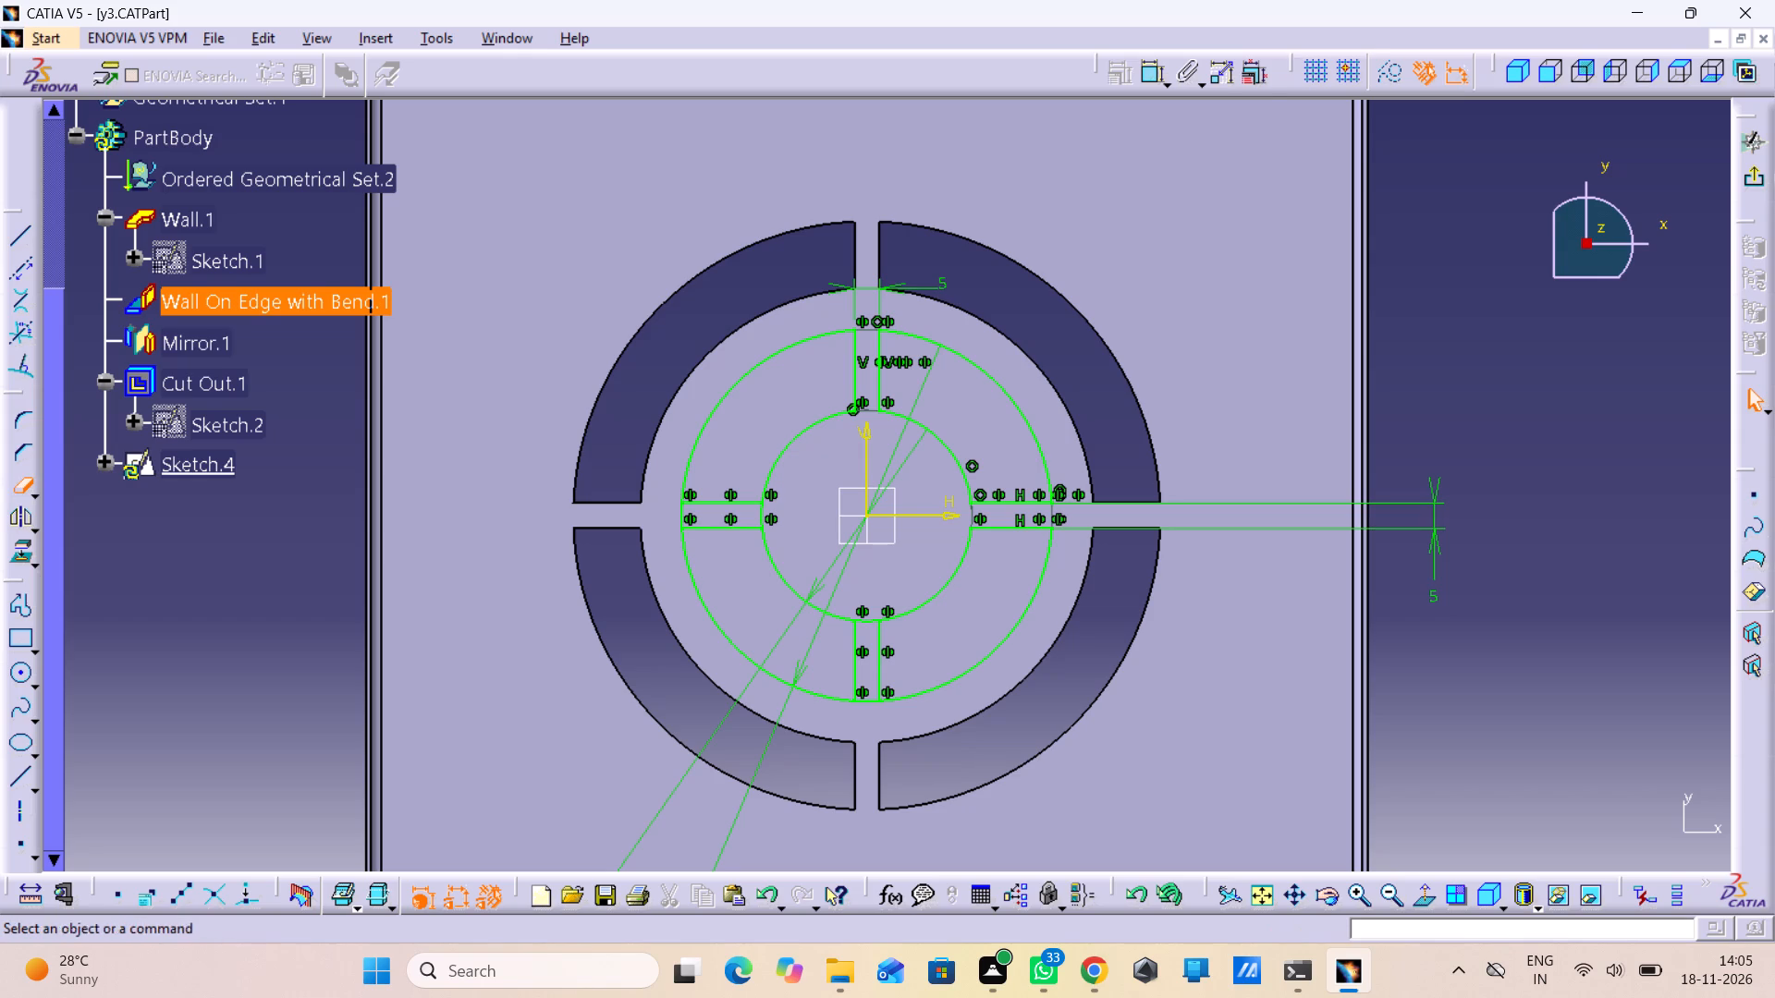
pyautogui.doubleClick(22, 496)
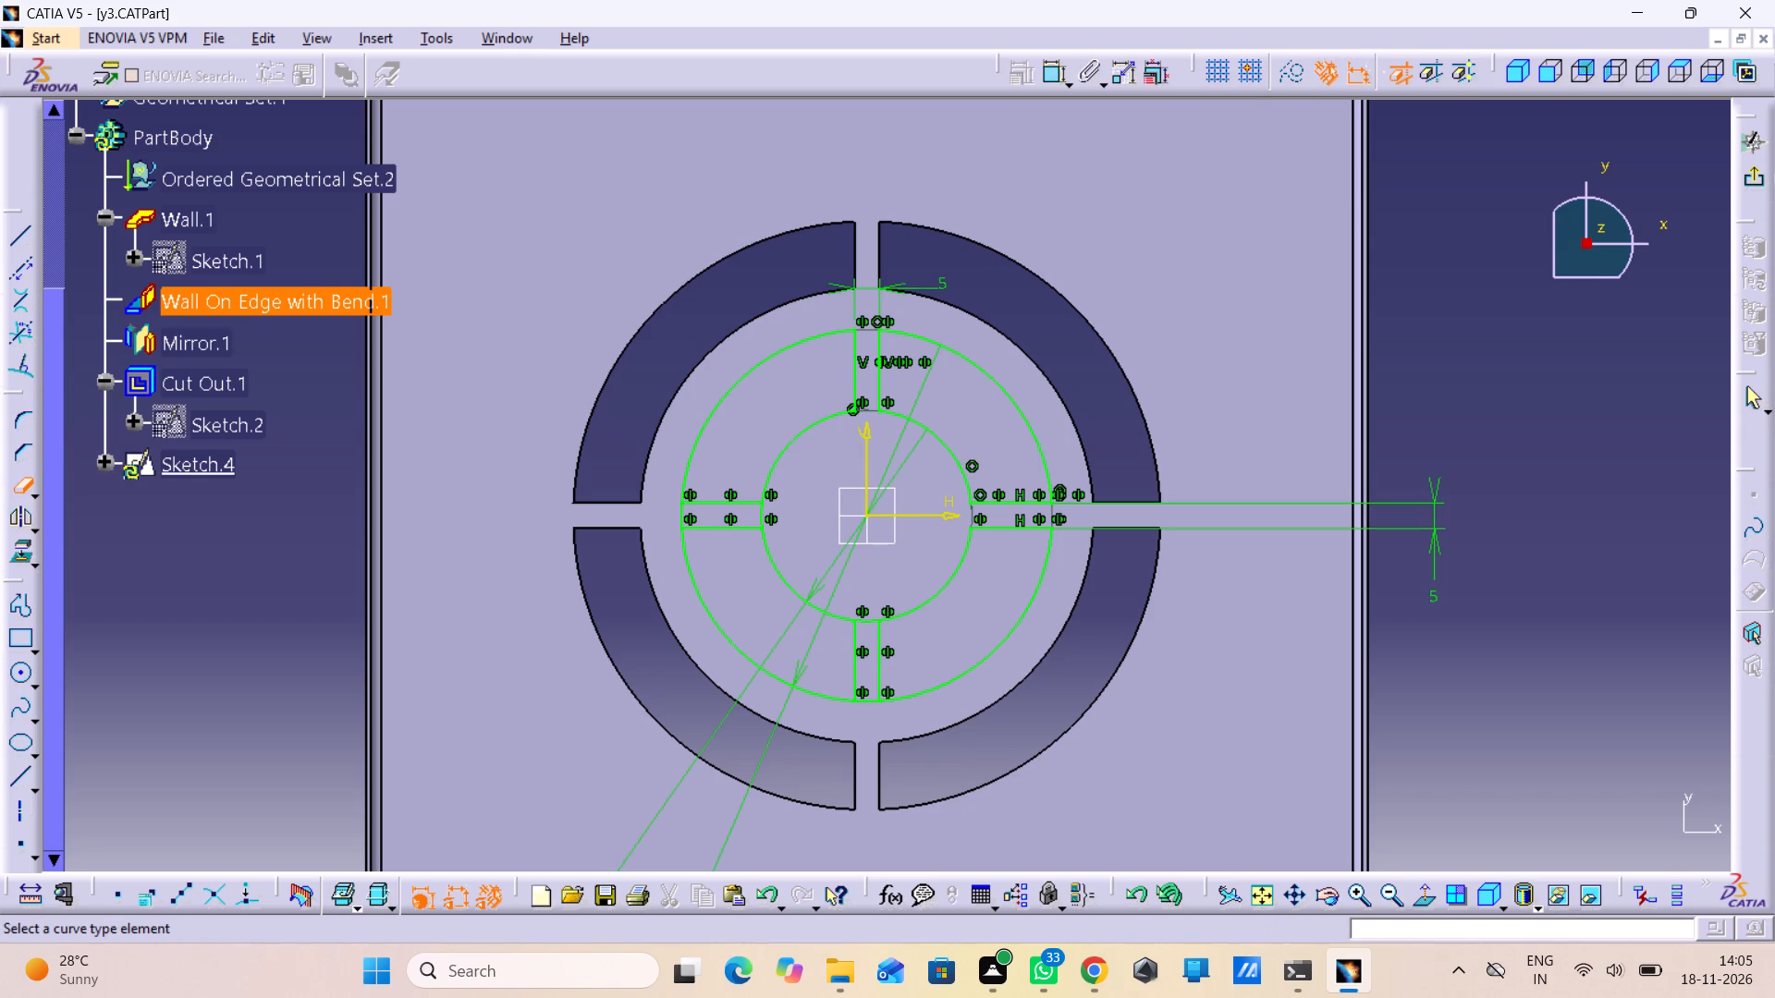
pyautogui.click(683, 513)
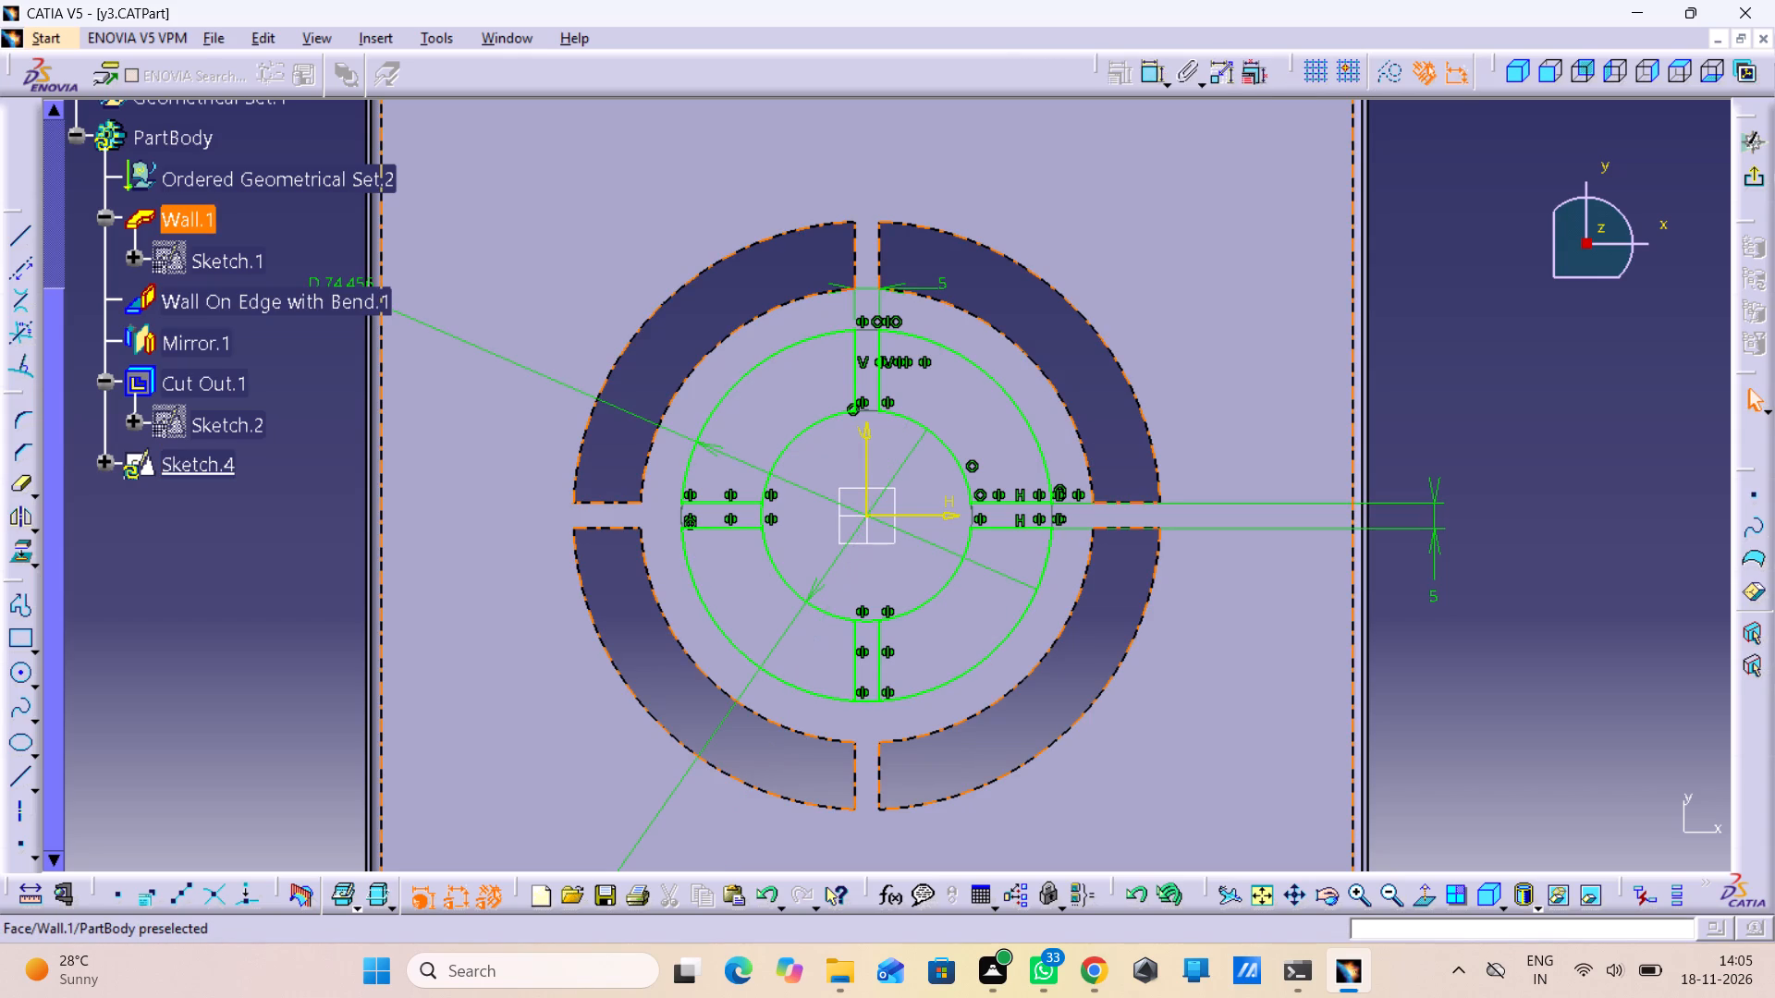
pyautogui.click(764, 521)
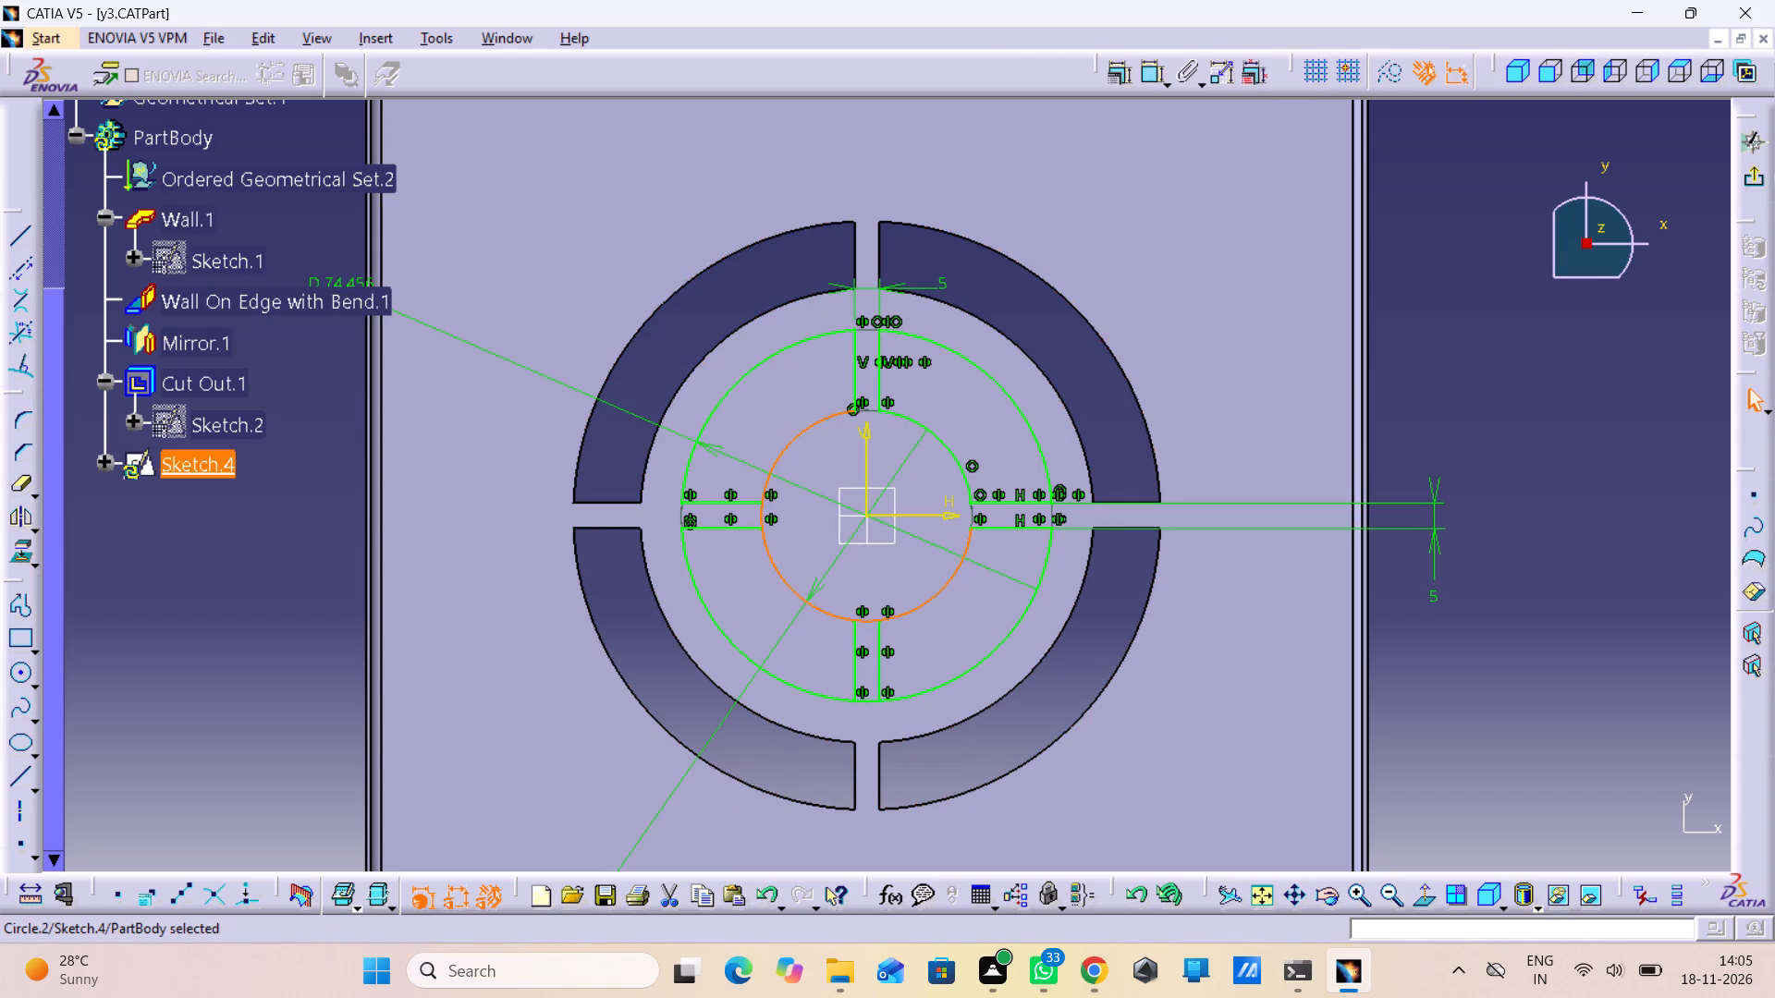
pyautogui.click(791, 542)
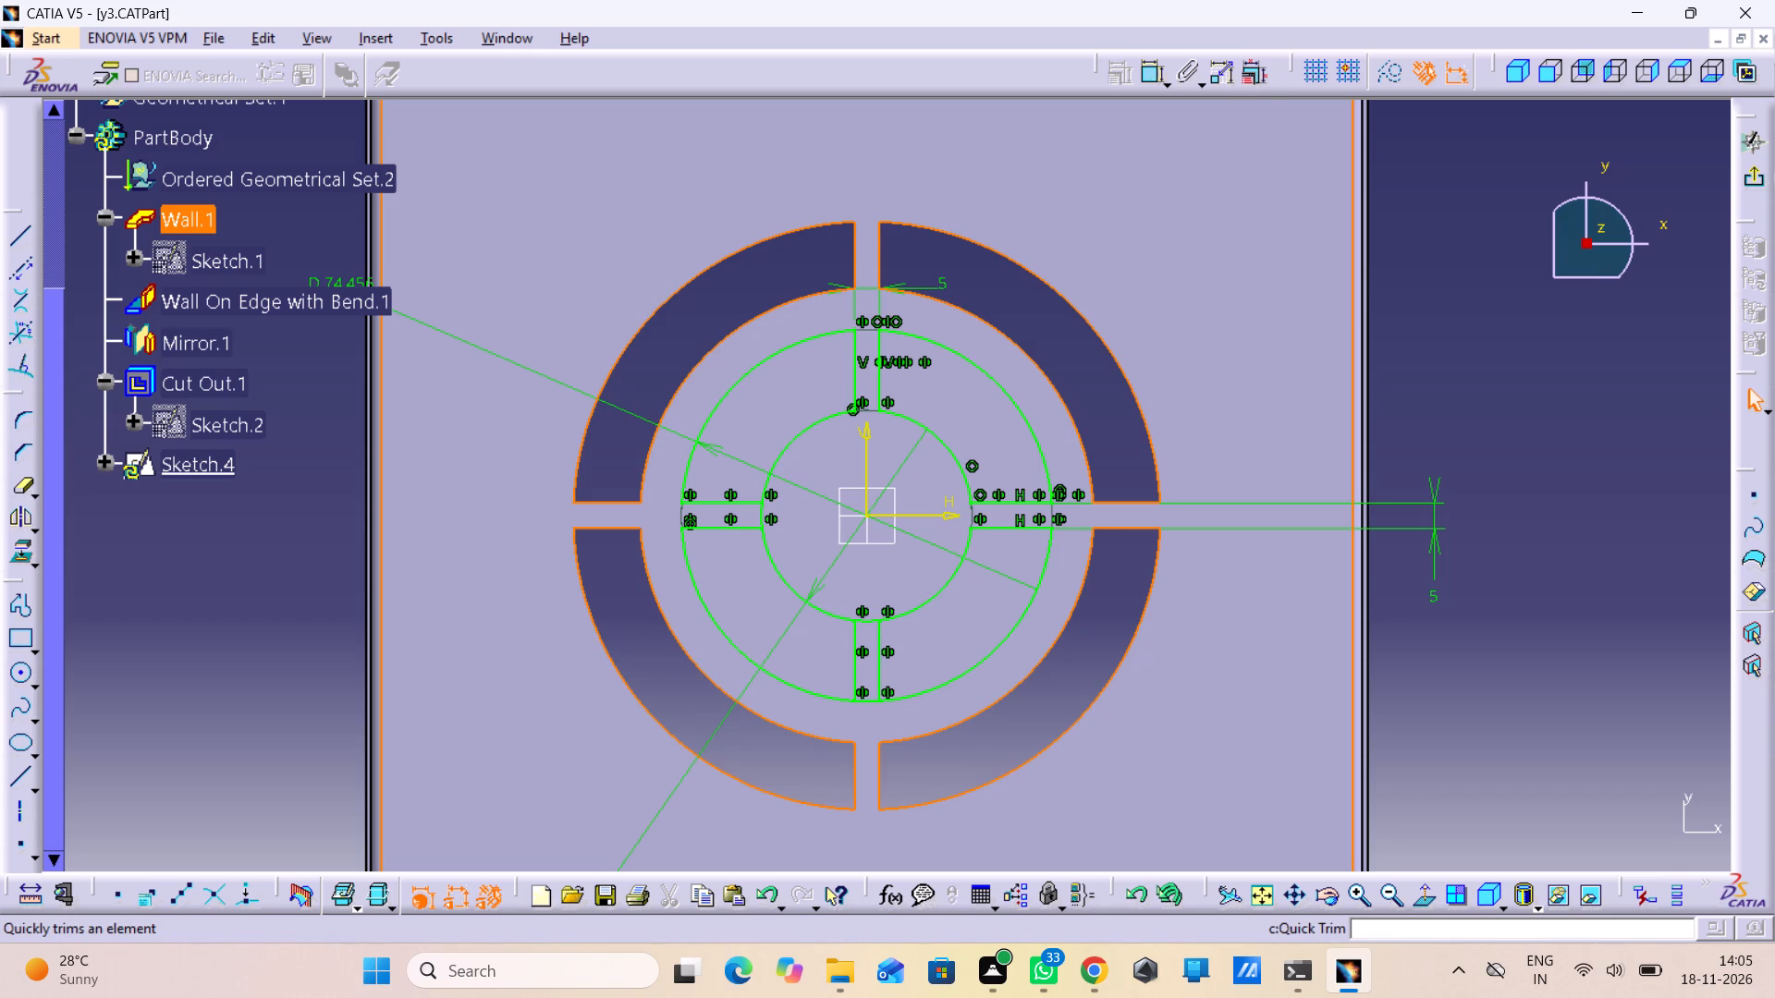
pyautogui.doubleClick(26, 498)
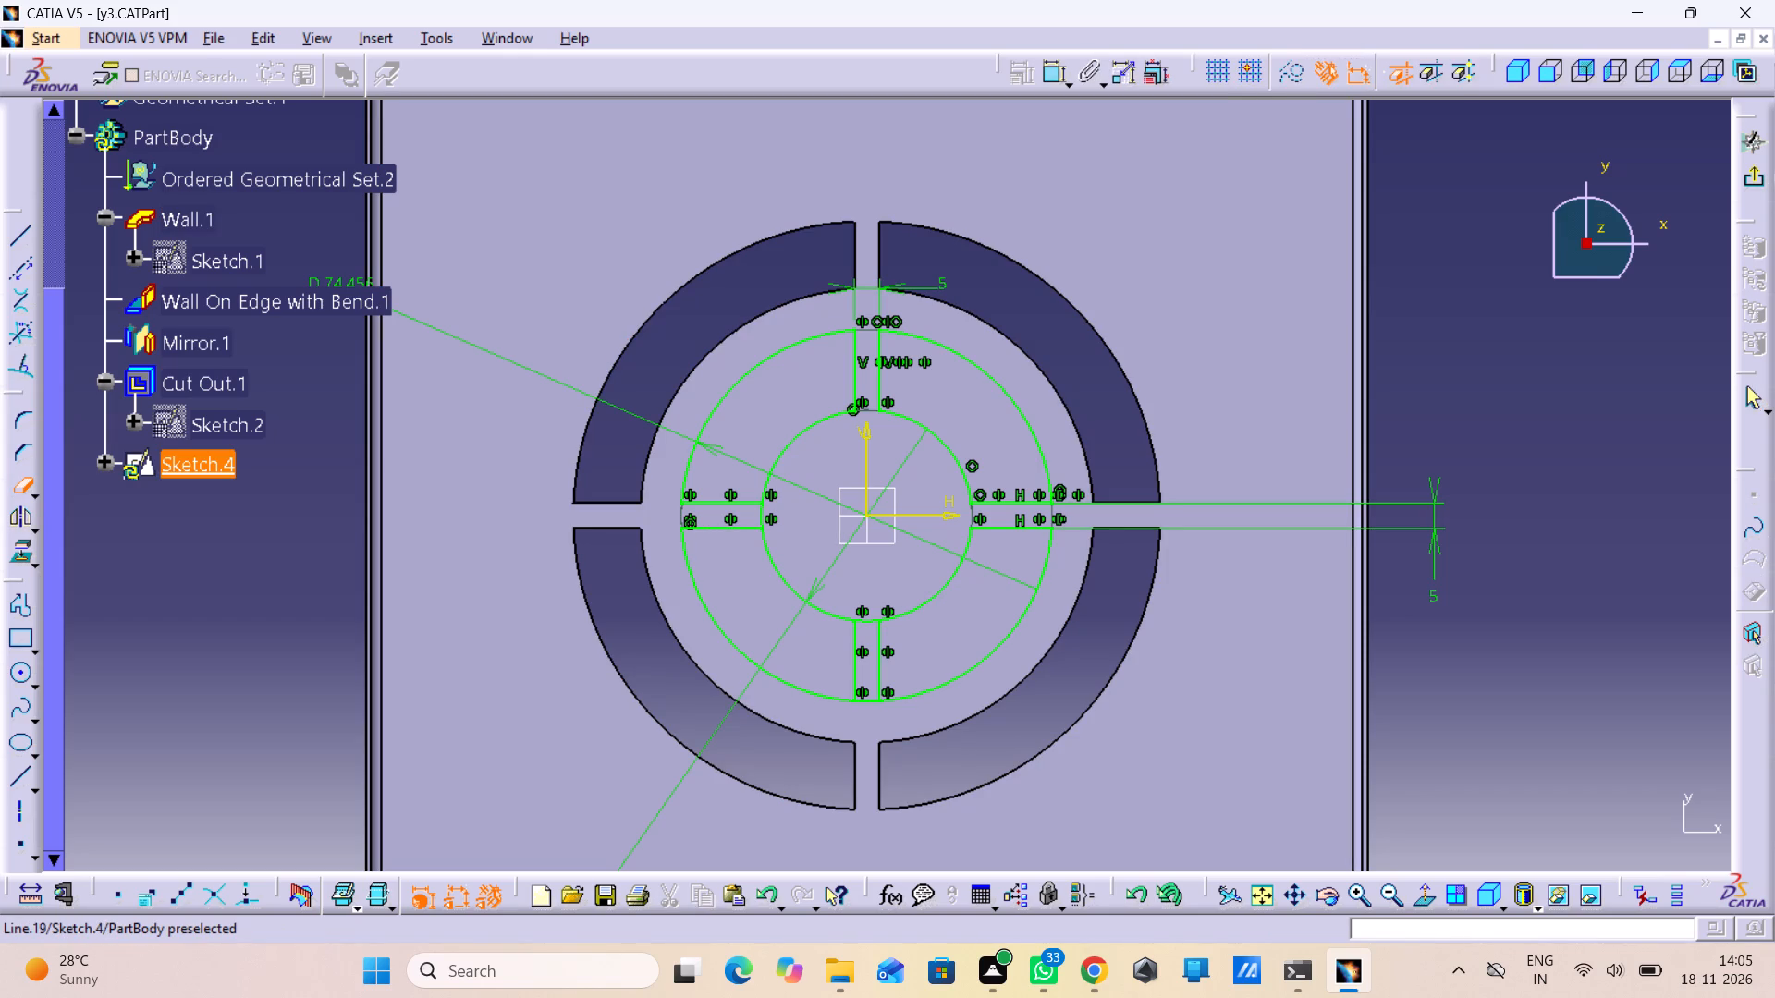
pyautogui.click(760, 523)
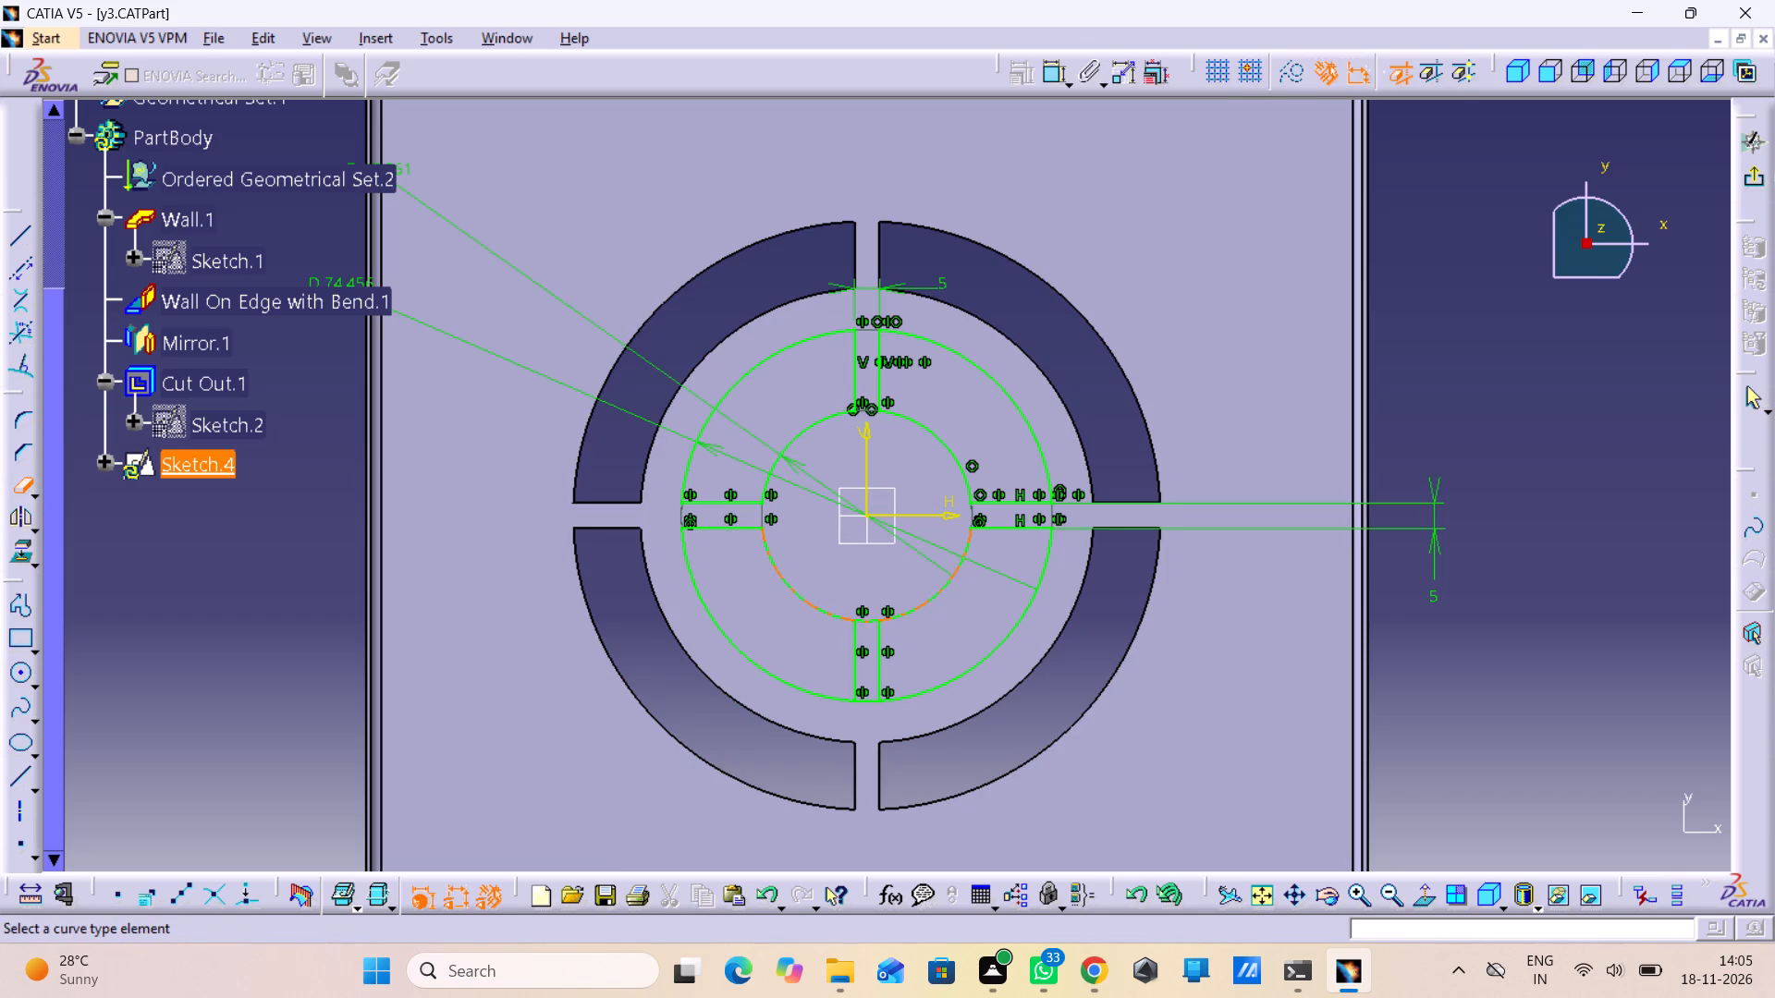
pyautogui.click(873, 627)
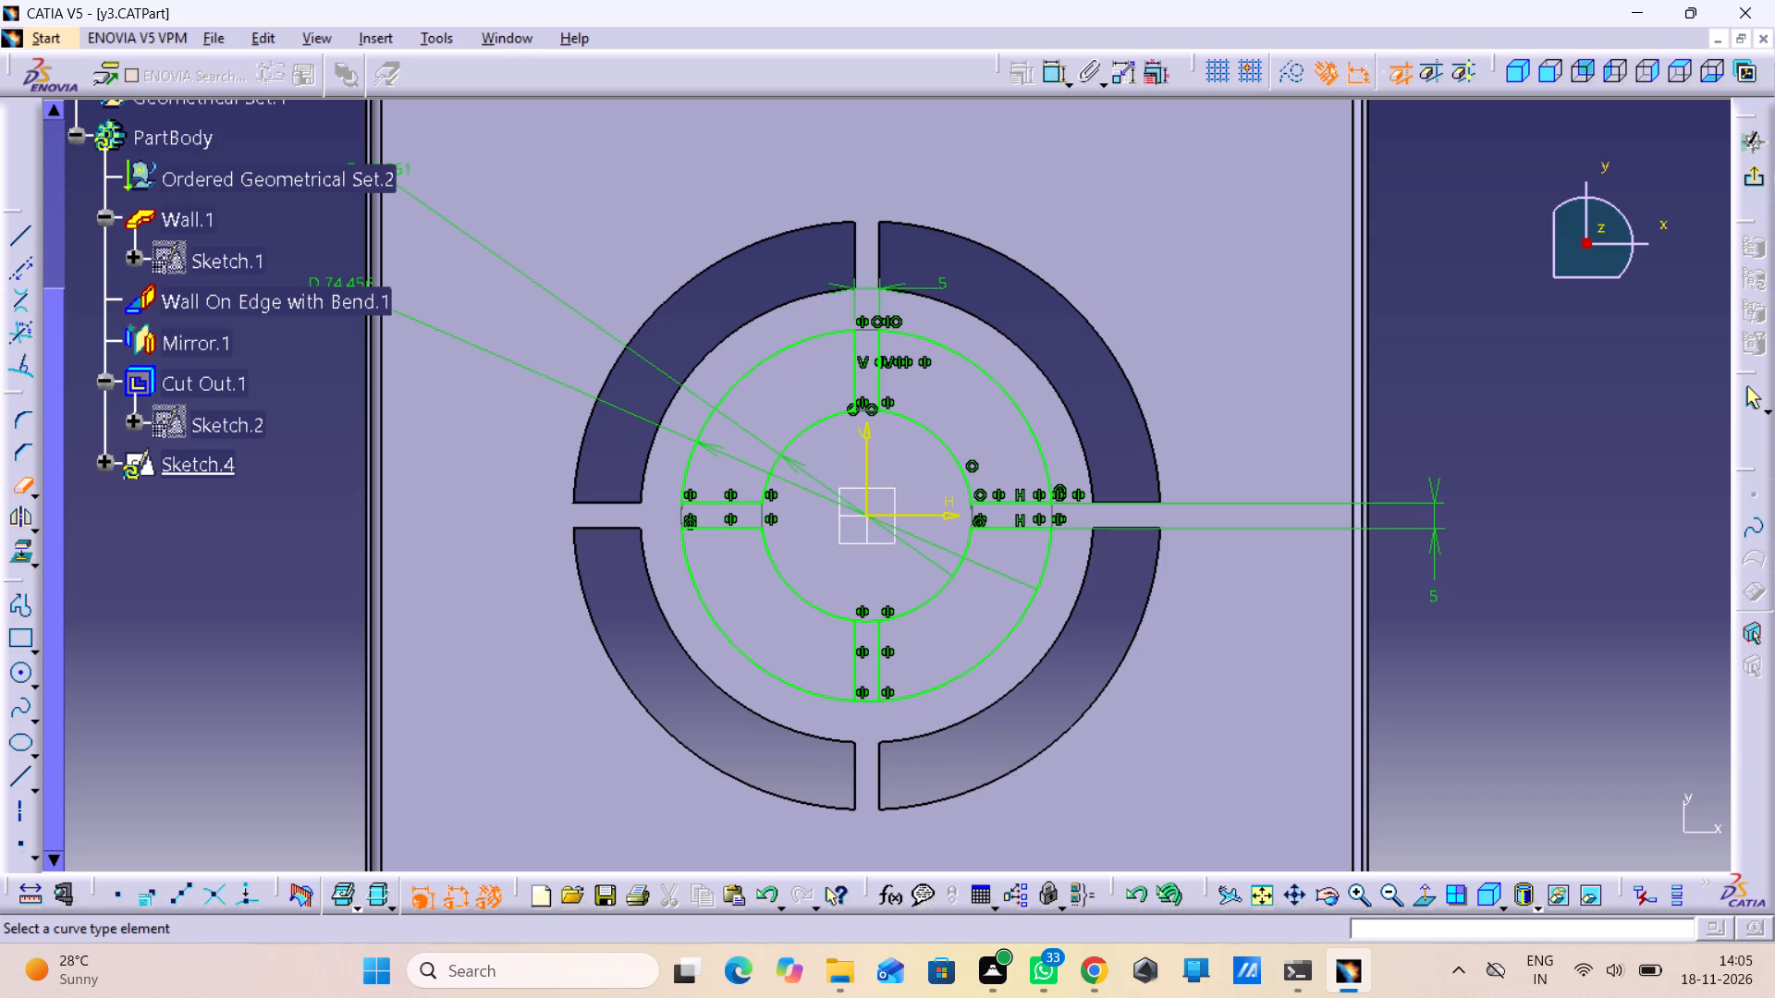
pyautogui.click(861, 619)
pyautogui.click(870, 700)
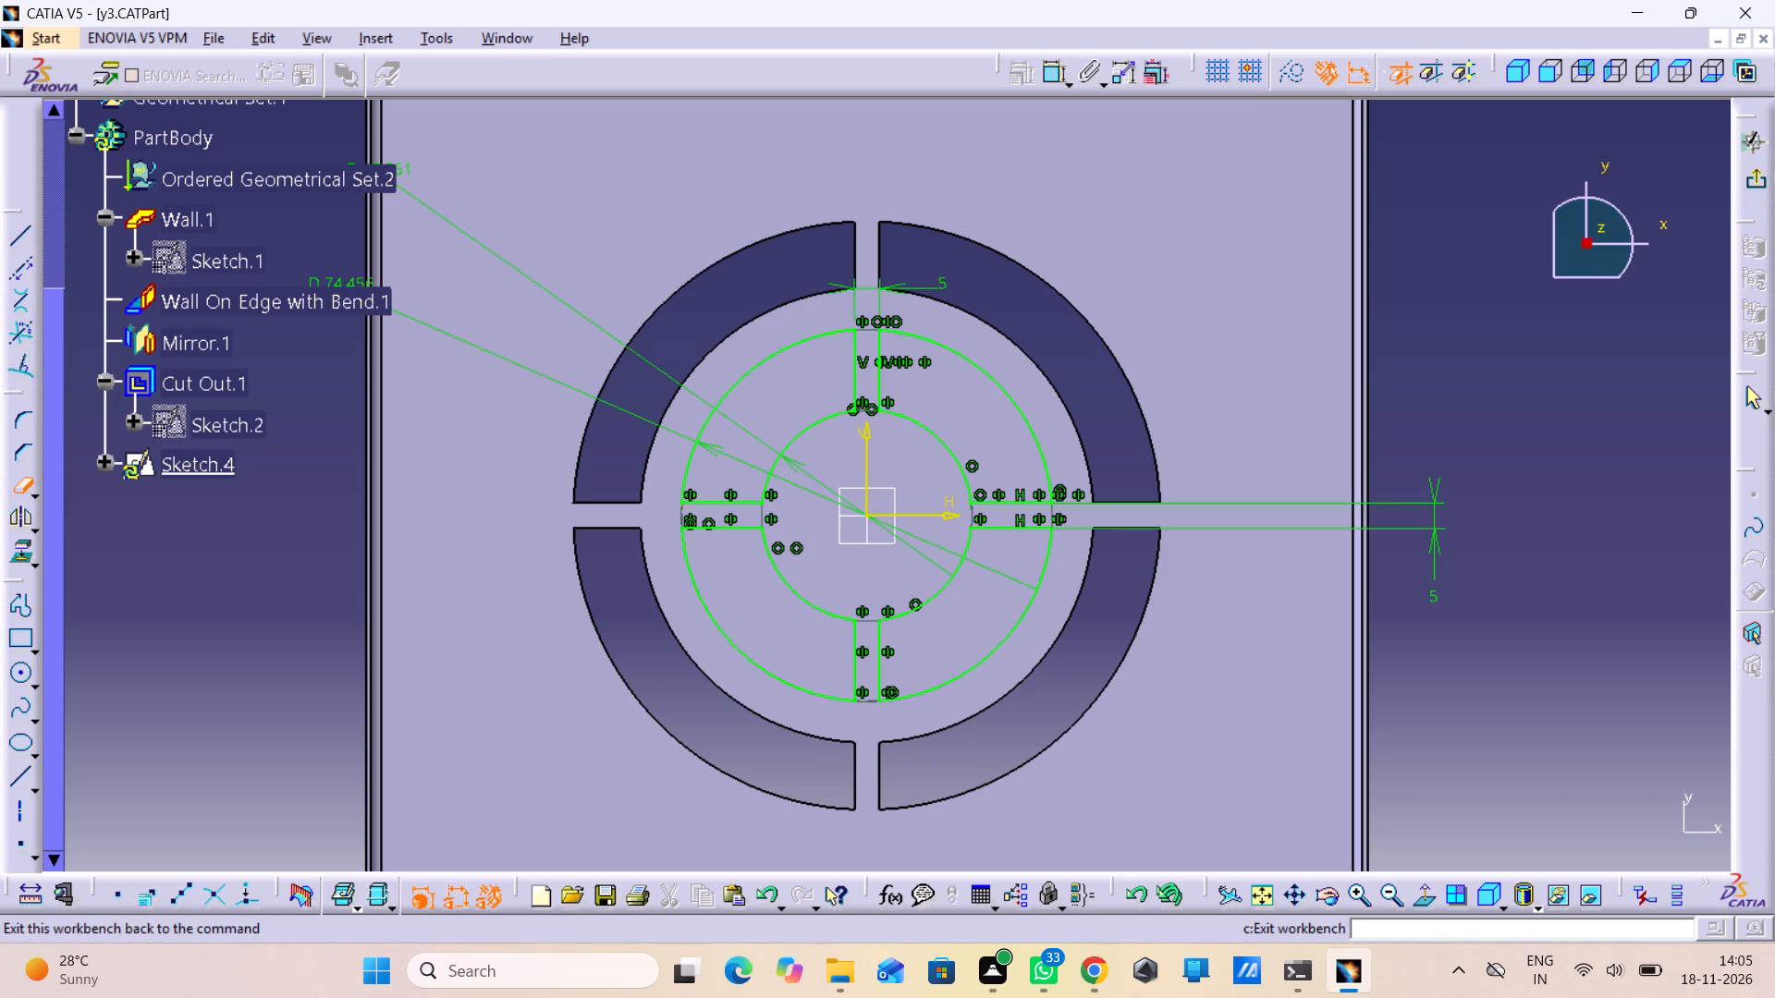
pyautogui.click(1765, 172)
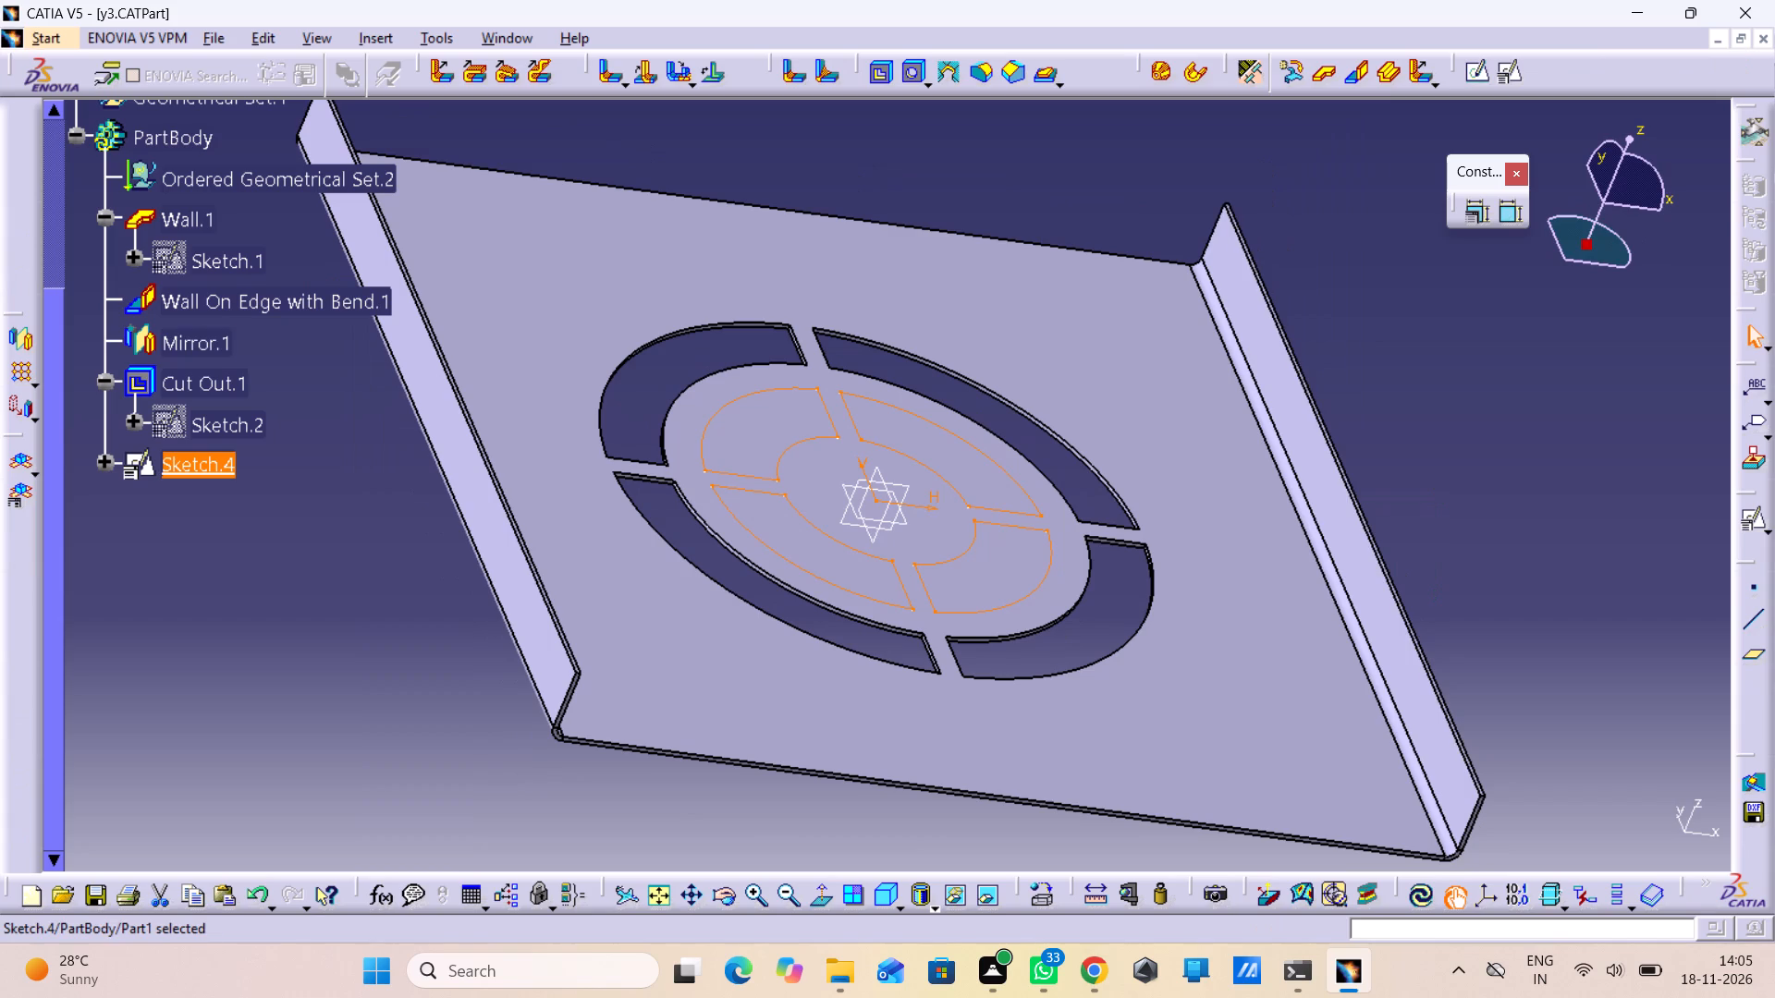
# Cut the inner ring sketch through the base with a Sheetmetal standard cutout, end limit Up to next.
pyautogui.click(882, 68)
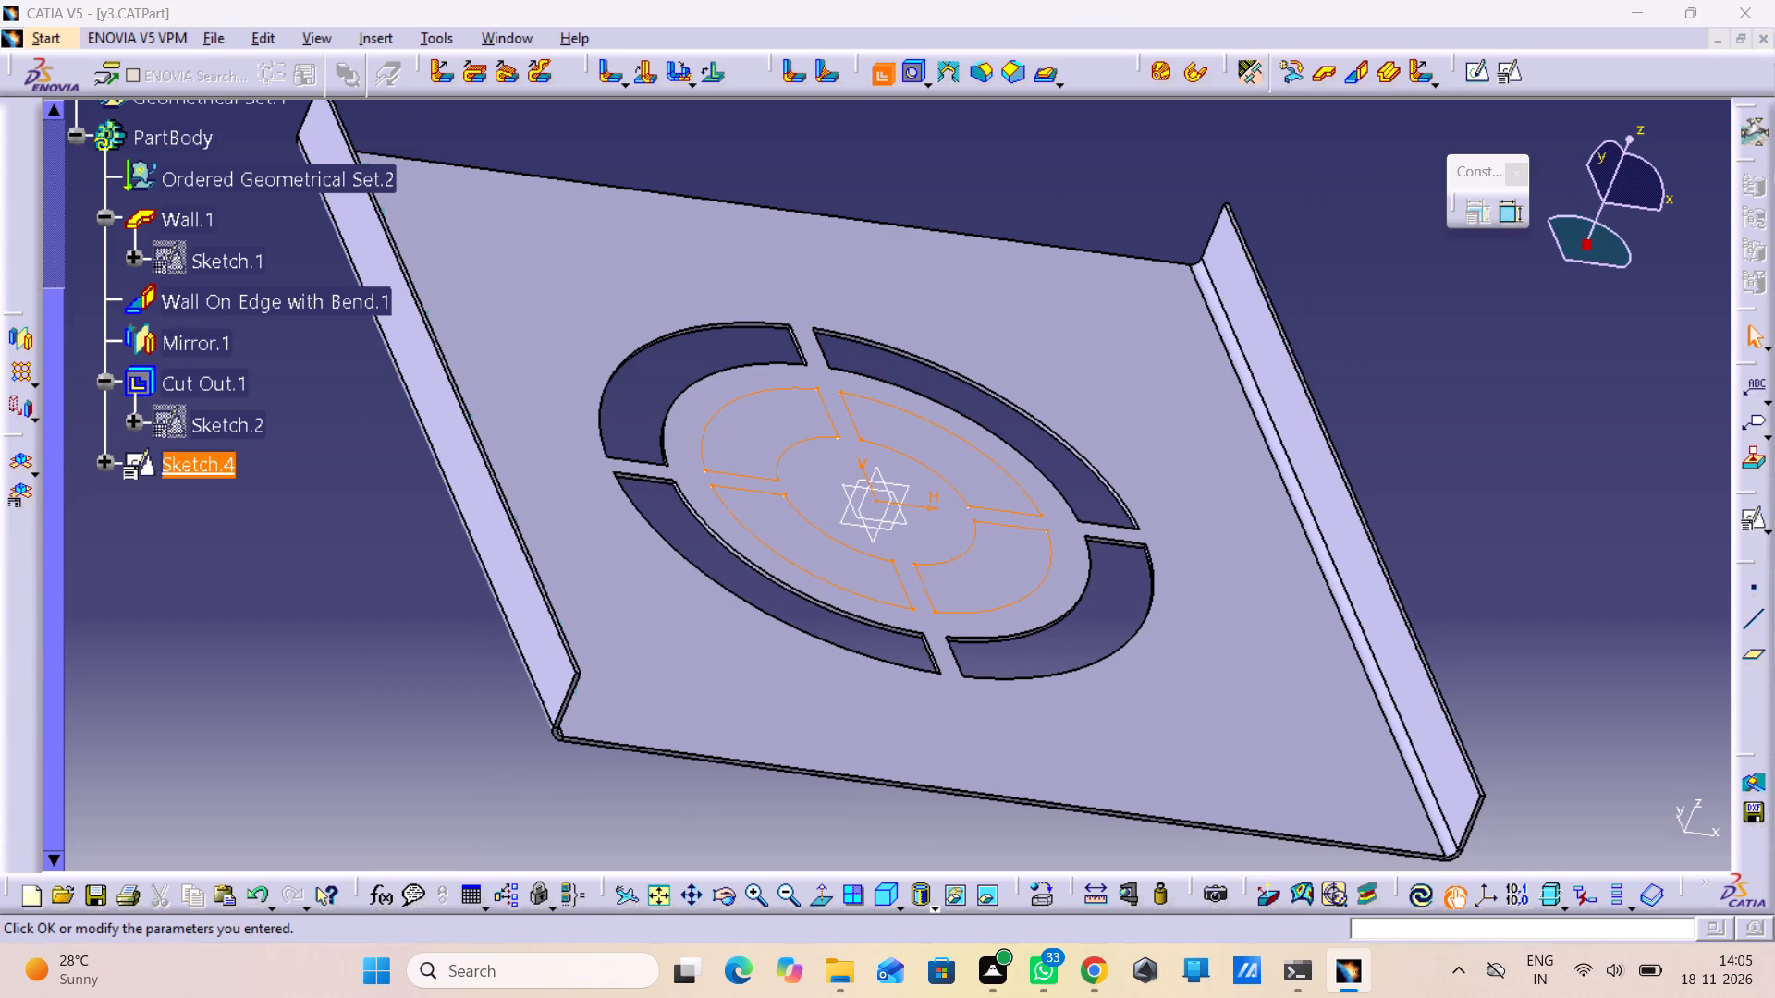
pyautogui.click(1662, 824)
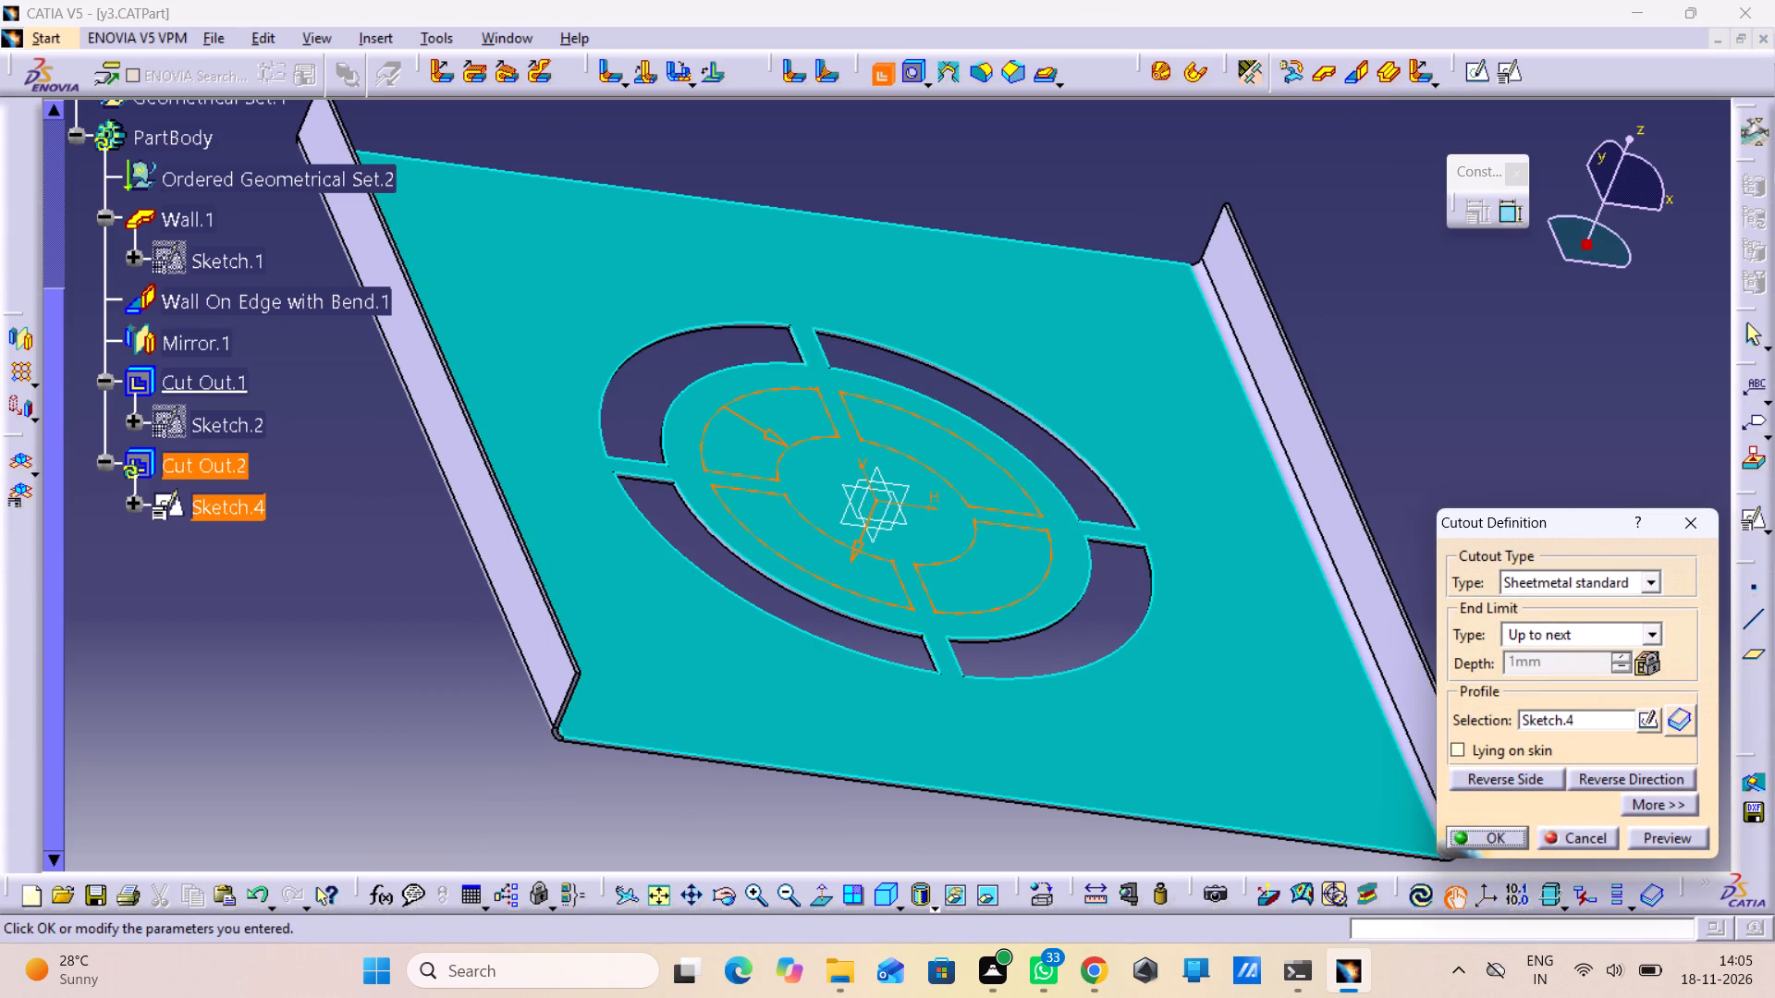
pyautogui.click(1664, 836)
pyautogui.click(1492, 842)
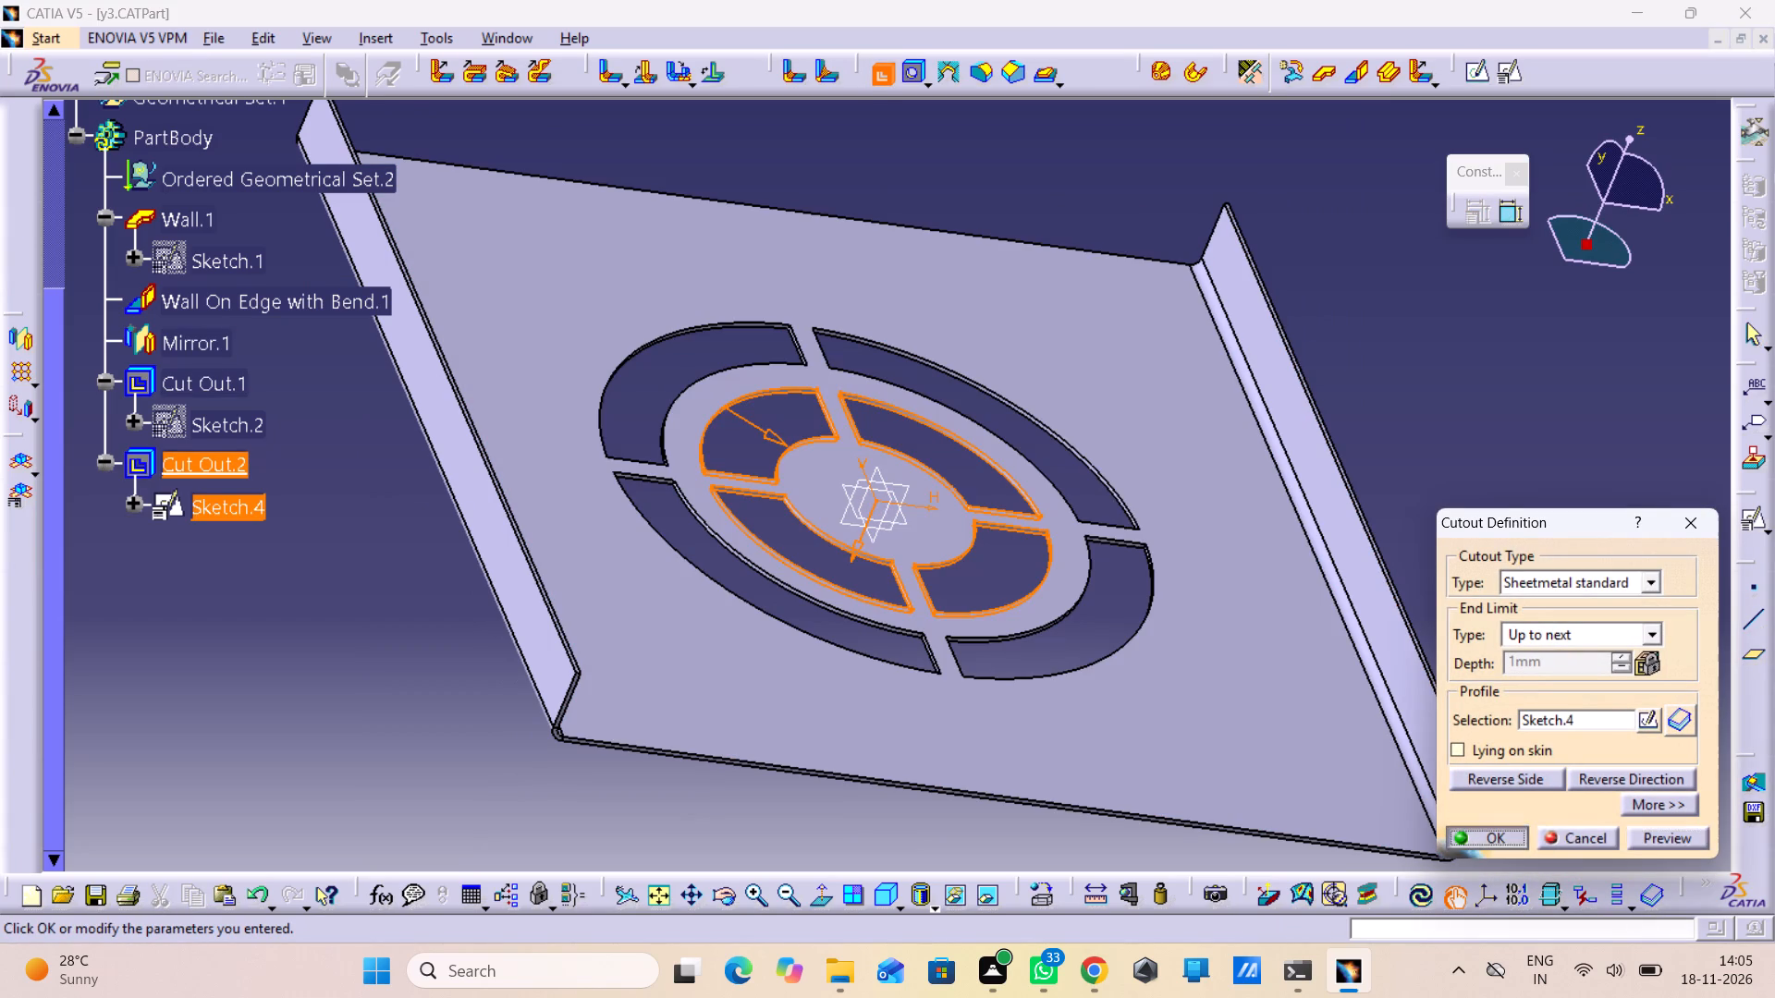
pyautogui.click(1500, 594)
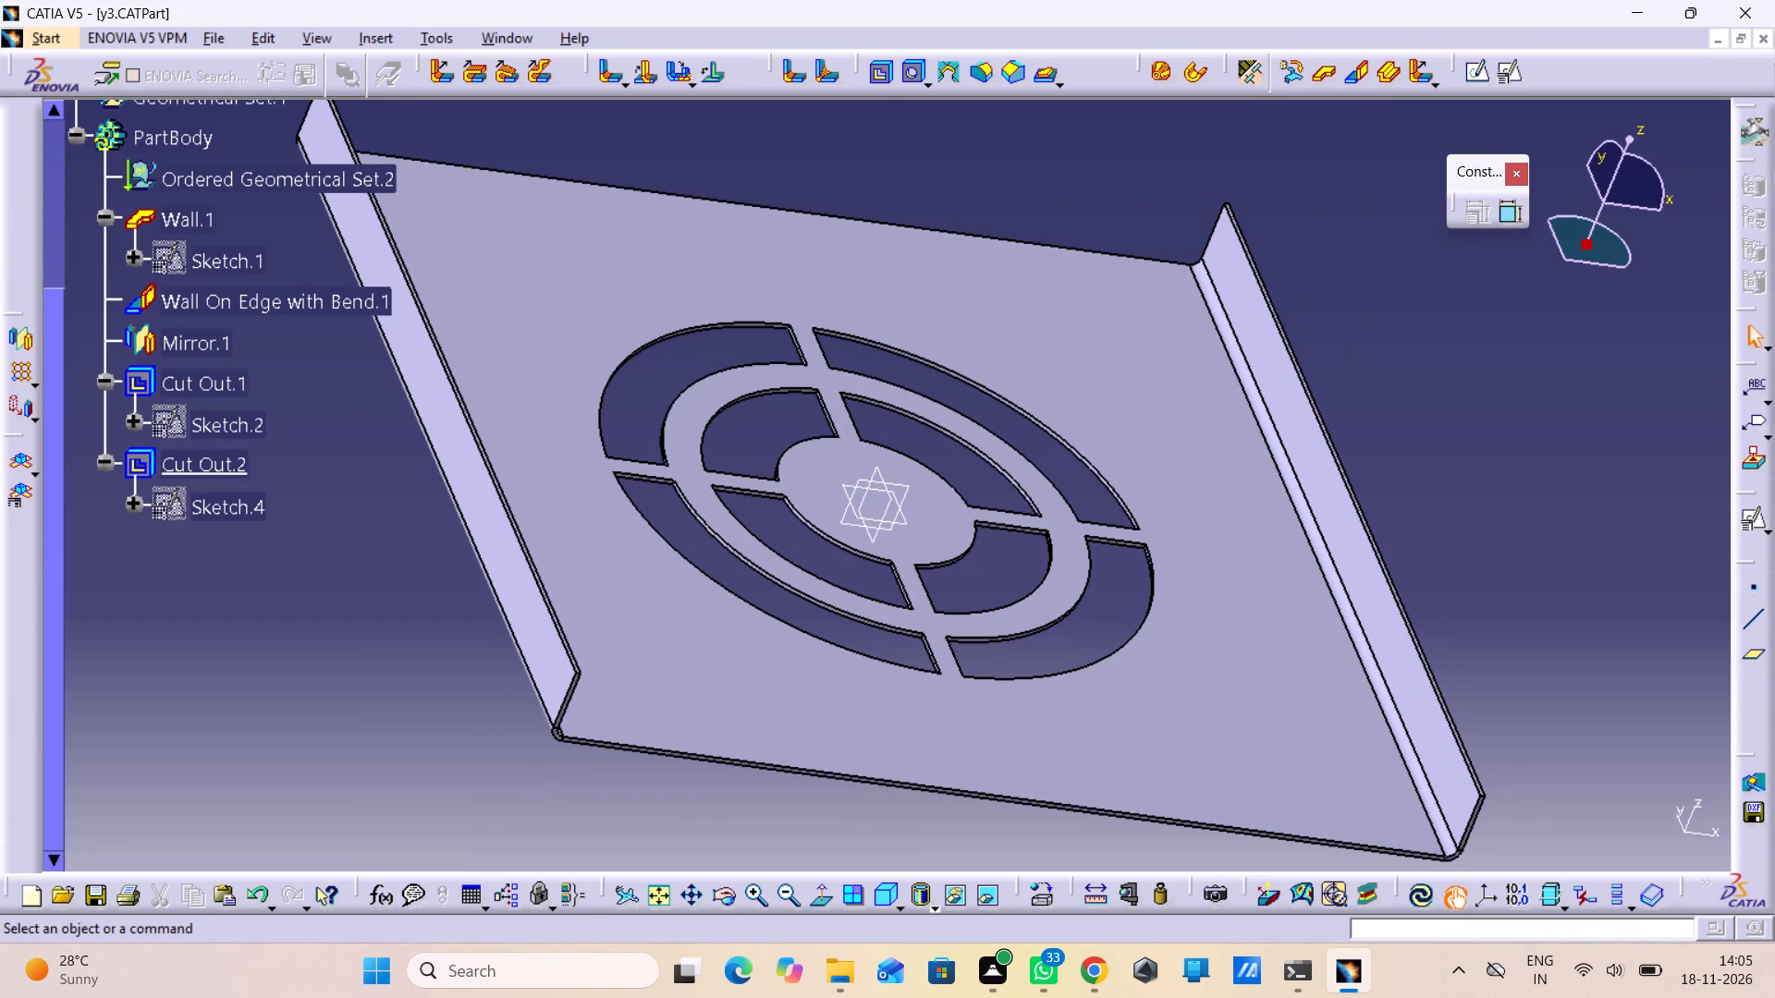
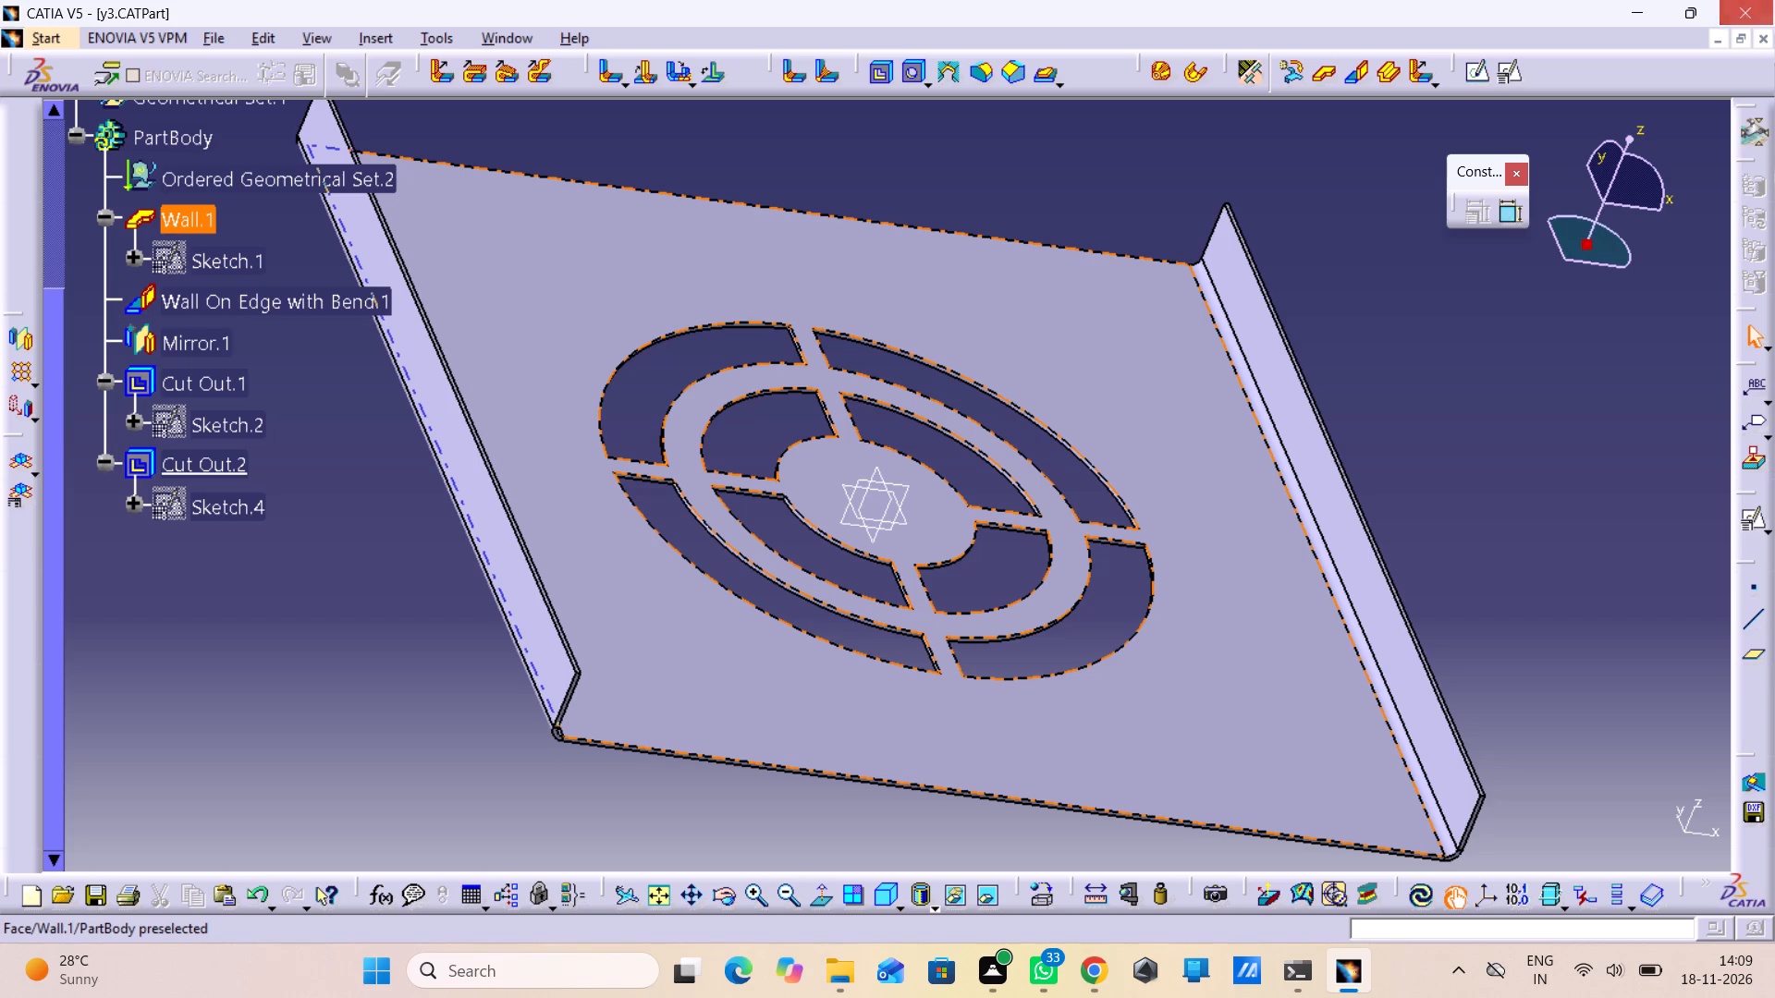
# Examine the base's concentric ring cutouts, the strips between them and the two bent side walls from several angles and up close.
pyautogui.click(1504, 400)
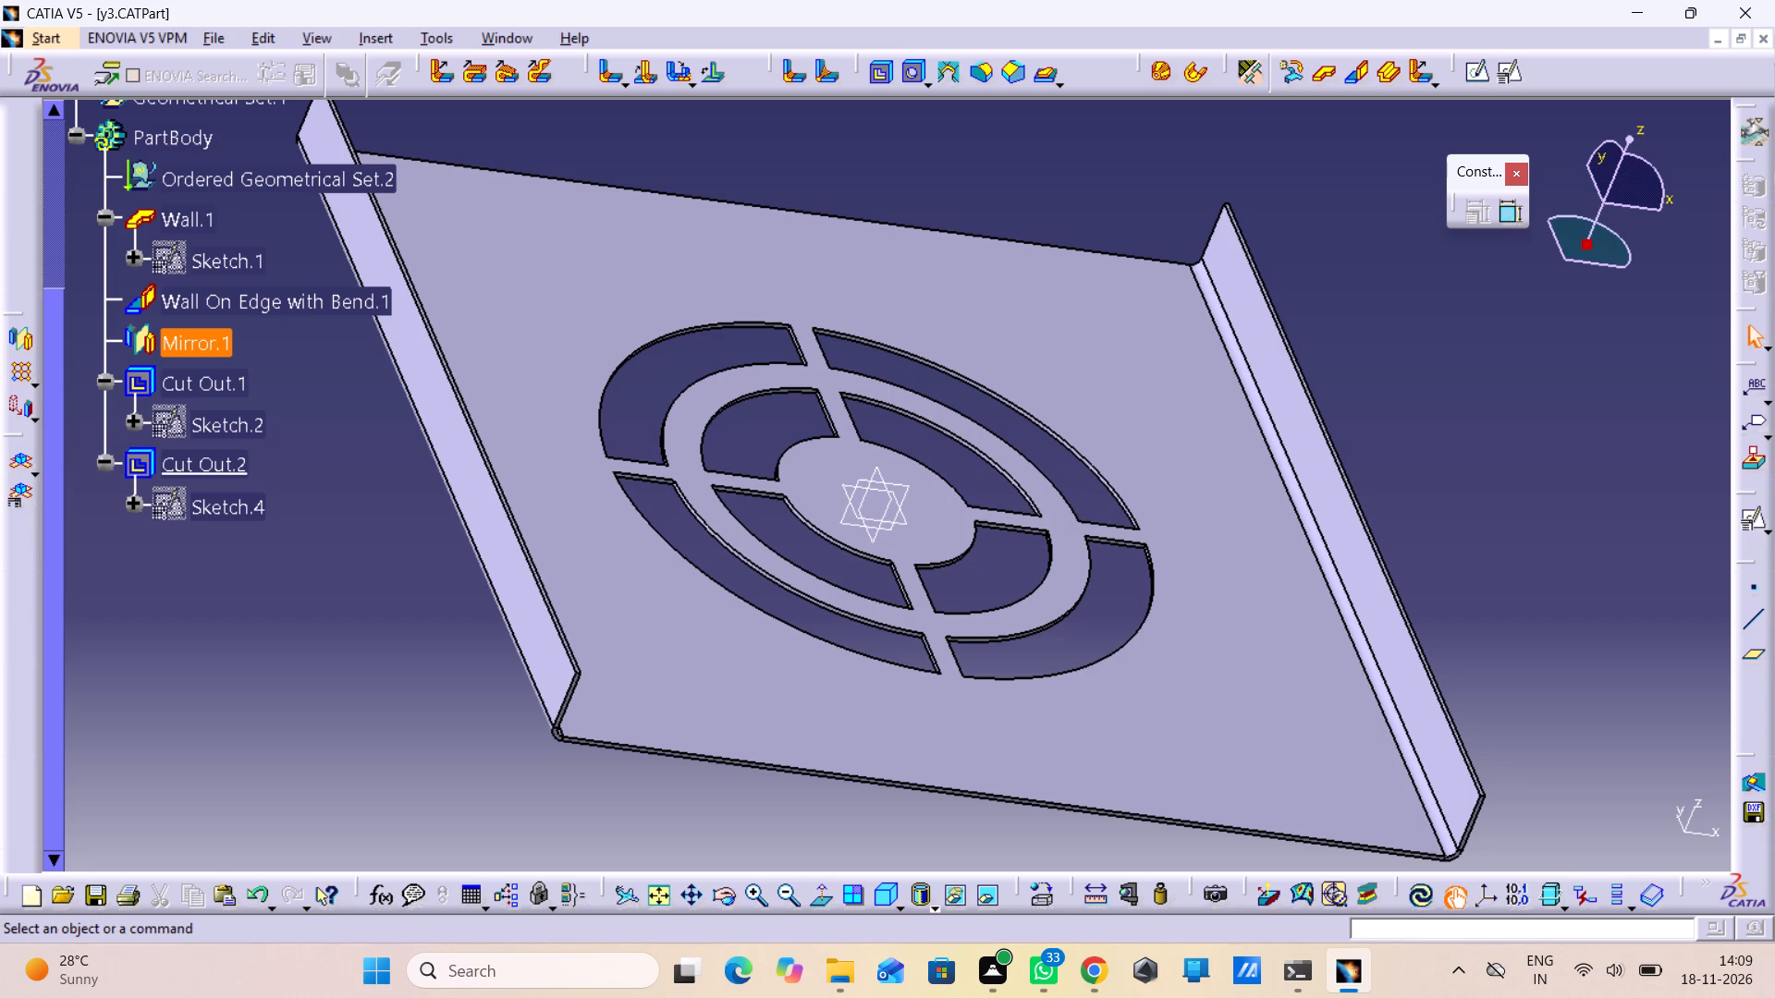
pyautogui.moveTo(1535, 576); pyautogui.dragTo(1562, 682, button='middle')
pyautogui.rightClick(1535, 576)
pyautogui.rightClick(1535, 576)
pyautogui.moveTo(1061, 751); pyautogui.dragTo(1075, 653, button='middle')
pyautogui.moveTo(1061, 751); pyautogui.dragTo(1075, 653, button='right')
pyautogui.moveTo(1074, 655); pyautogui.dragTo(1054, 525, button='middle')
pyautogui.rightClick(1074, 656)
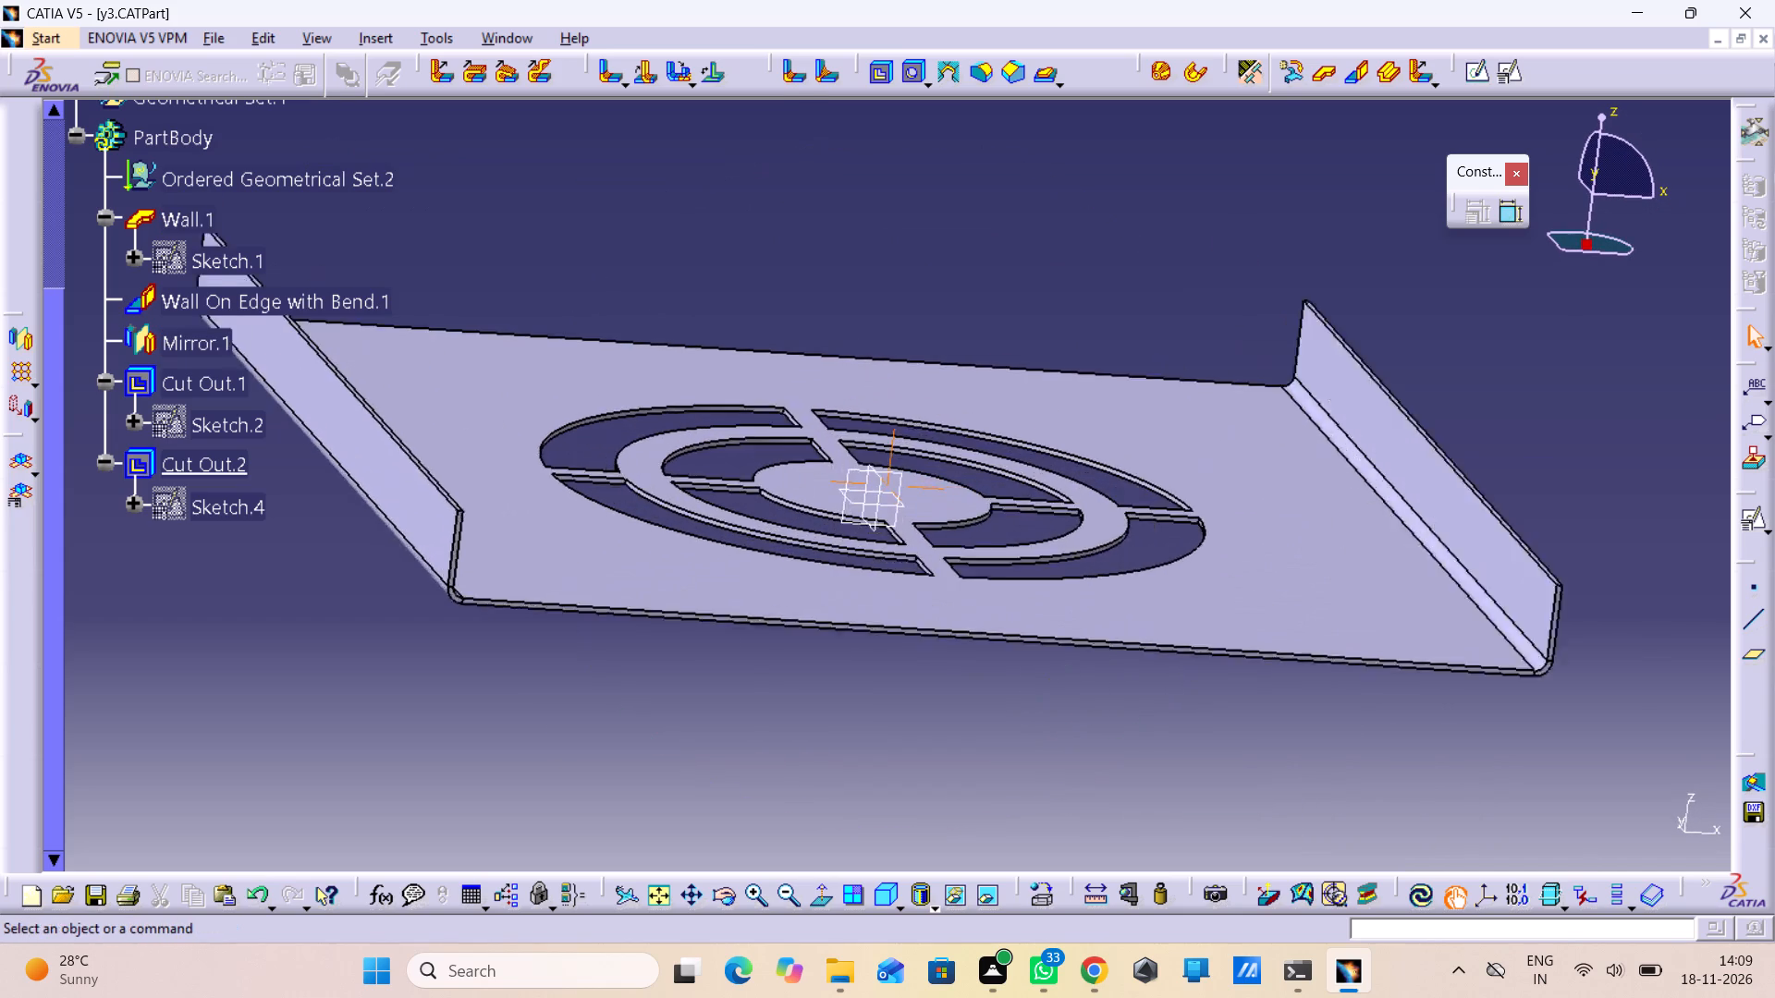
pyautogui.moveTo(1054, 525); pyautogui.dragTo(1047, 505, button='middle')
pyautogui.moveTo(1064, 755); pyautogui.dragTo(1061, 686, button='middle')
pyautogui.rightClick(1064, 755)
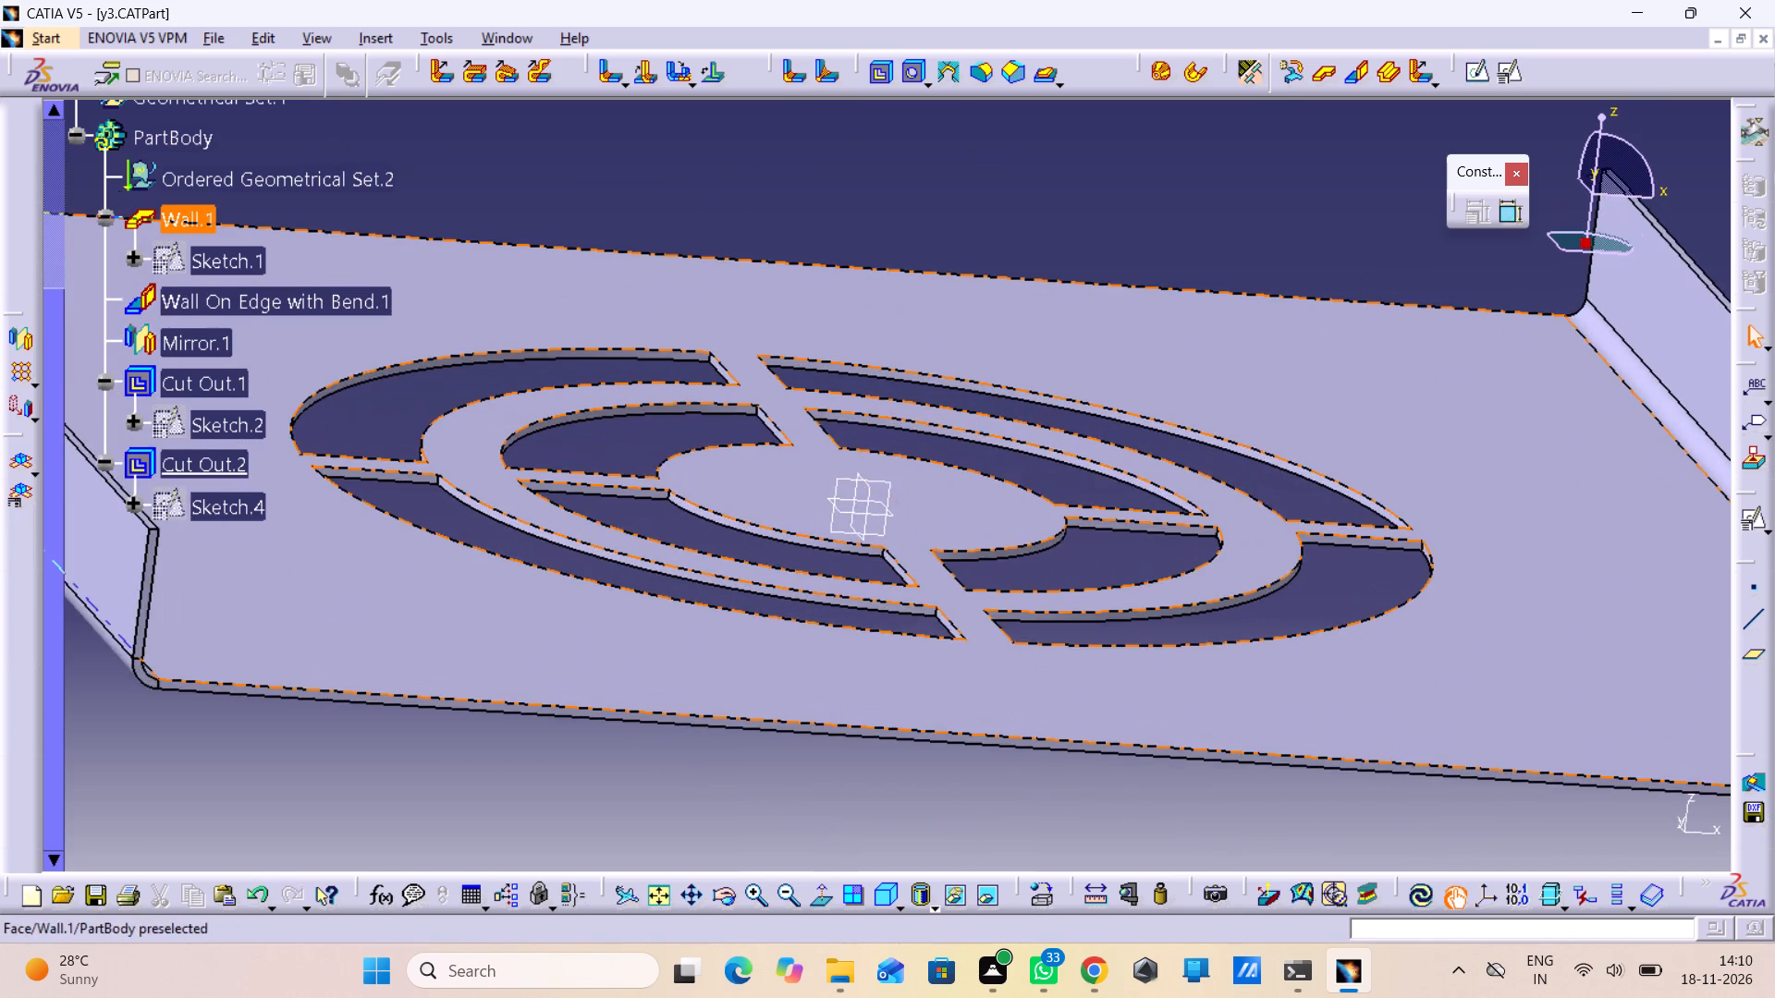
pyautogui.moveTo(1061, 686); pyautogui.dragTo(1162, 559, button='middle')
pyautogui.moveTo(1103, 661); pyautogui.dragTo(1104, 731, button='middle')
pyautogui.rightClick(1103, 661)
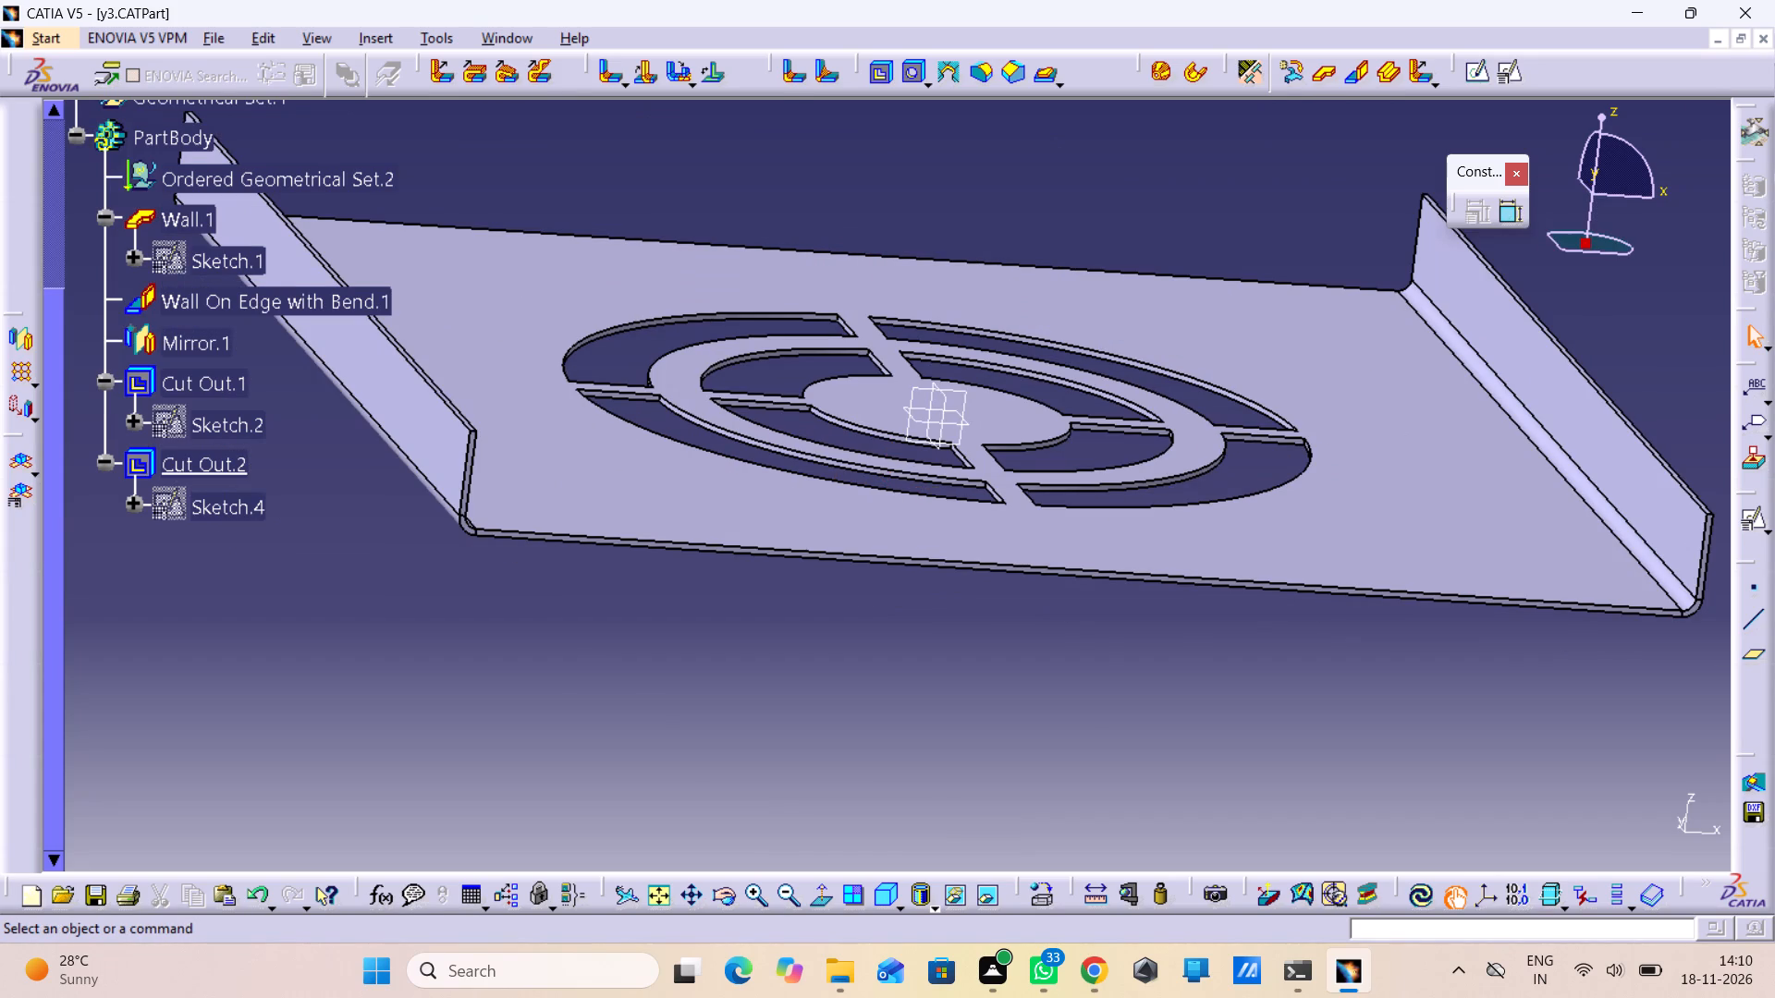
pyautogui.moveTo(618, 595); pyautogui.dragTo(934, 702, button='middle')
pyautogui.moveTo(614, 591); pyautogui.dragTo(934, 702, button='right')
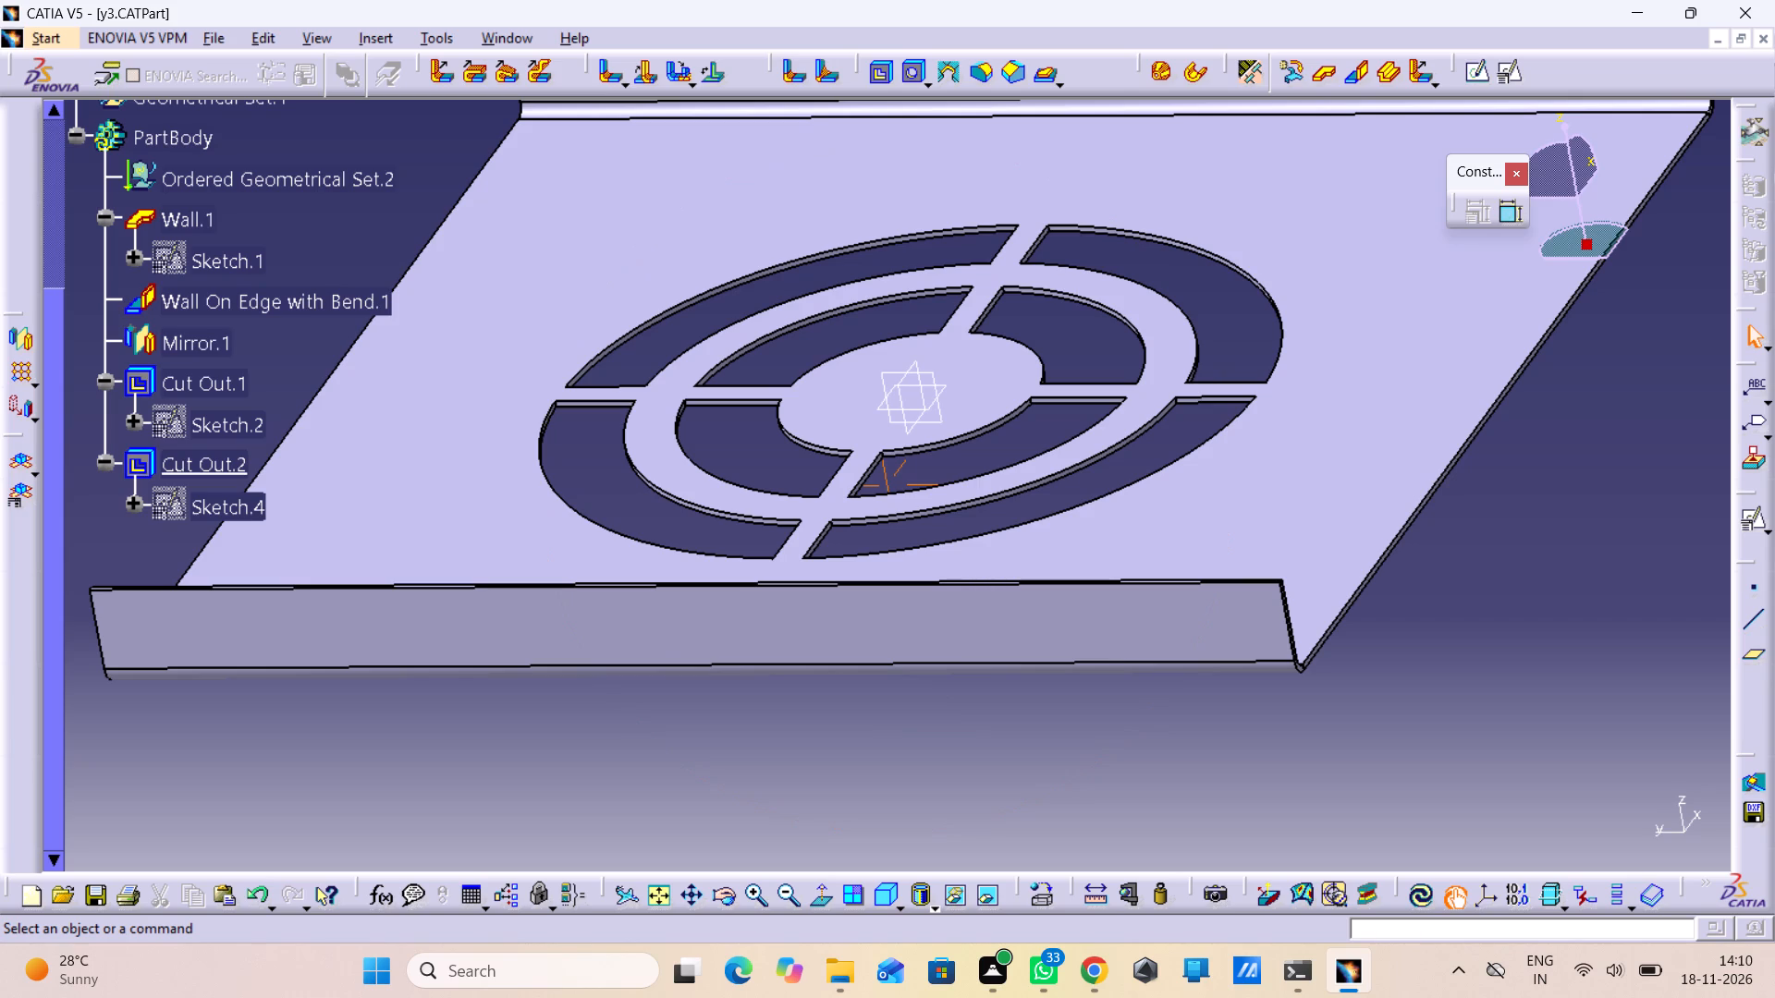
pyautogui.moveTo(1438, 601); pyautogui.dragTo(1453, 651, button='middle')
pyautogui.rightClick(1438, 601)
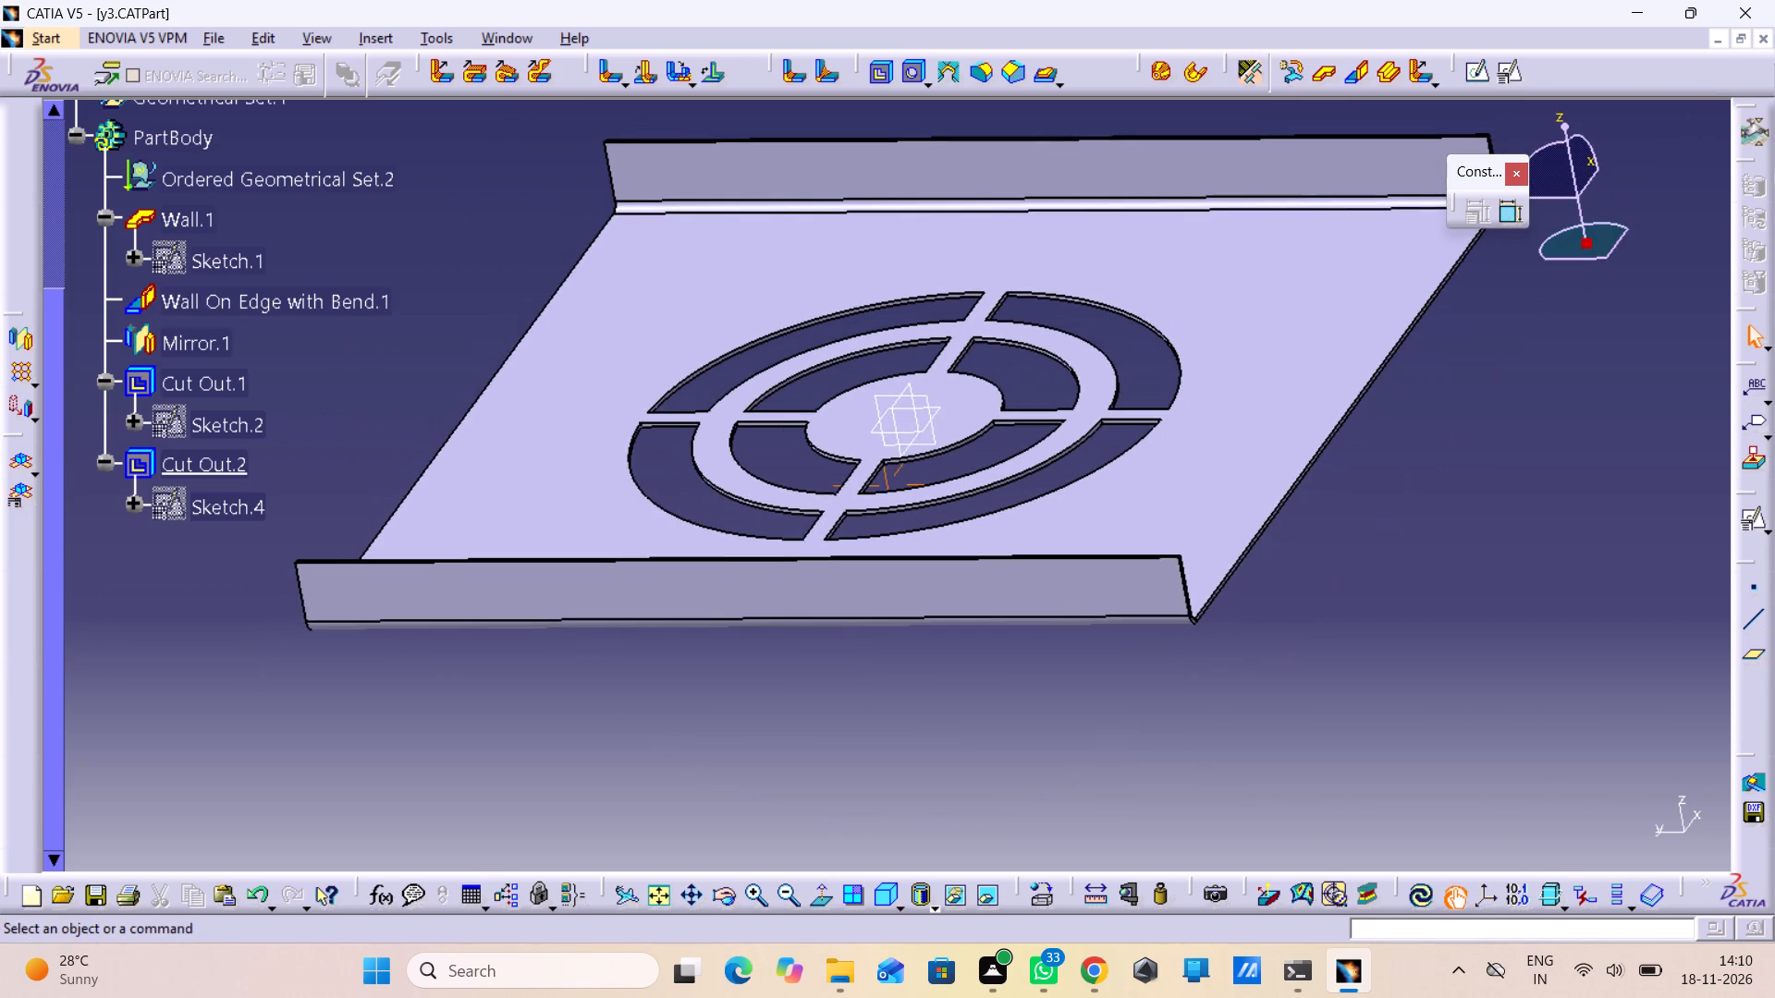
pyautogui.moveTo(1415, 645); pyautogui.dragTo(1323, 721, button='middle')
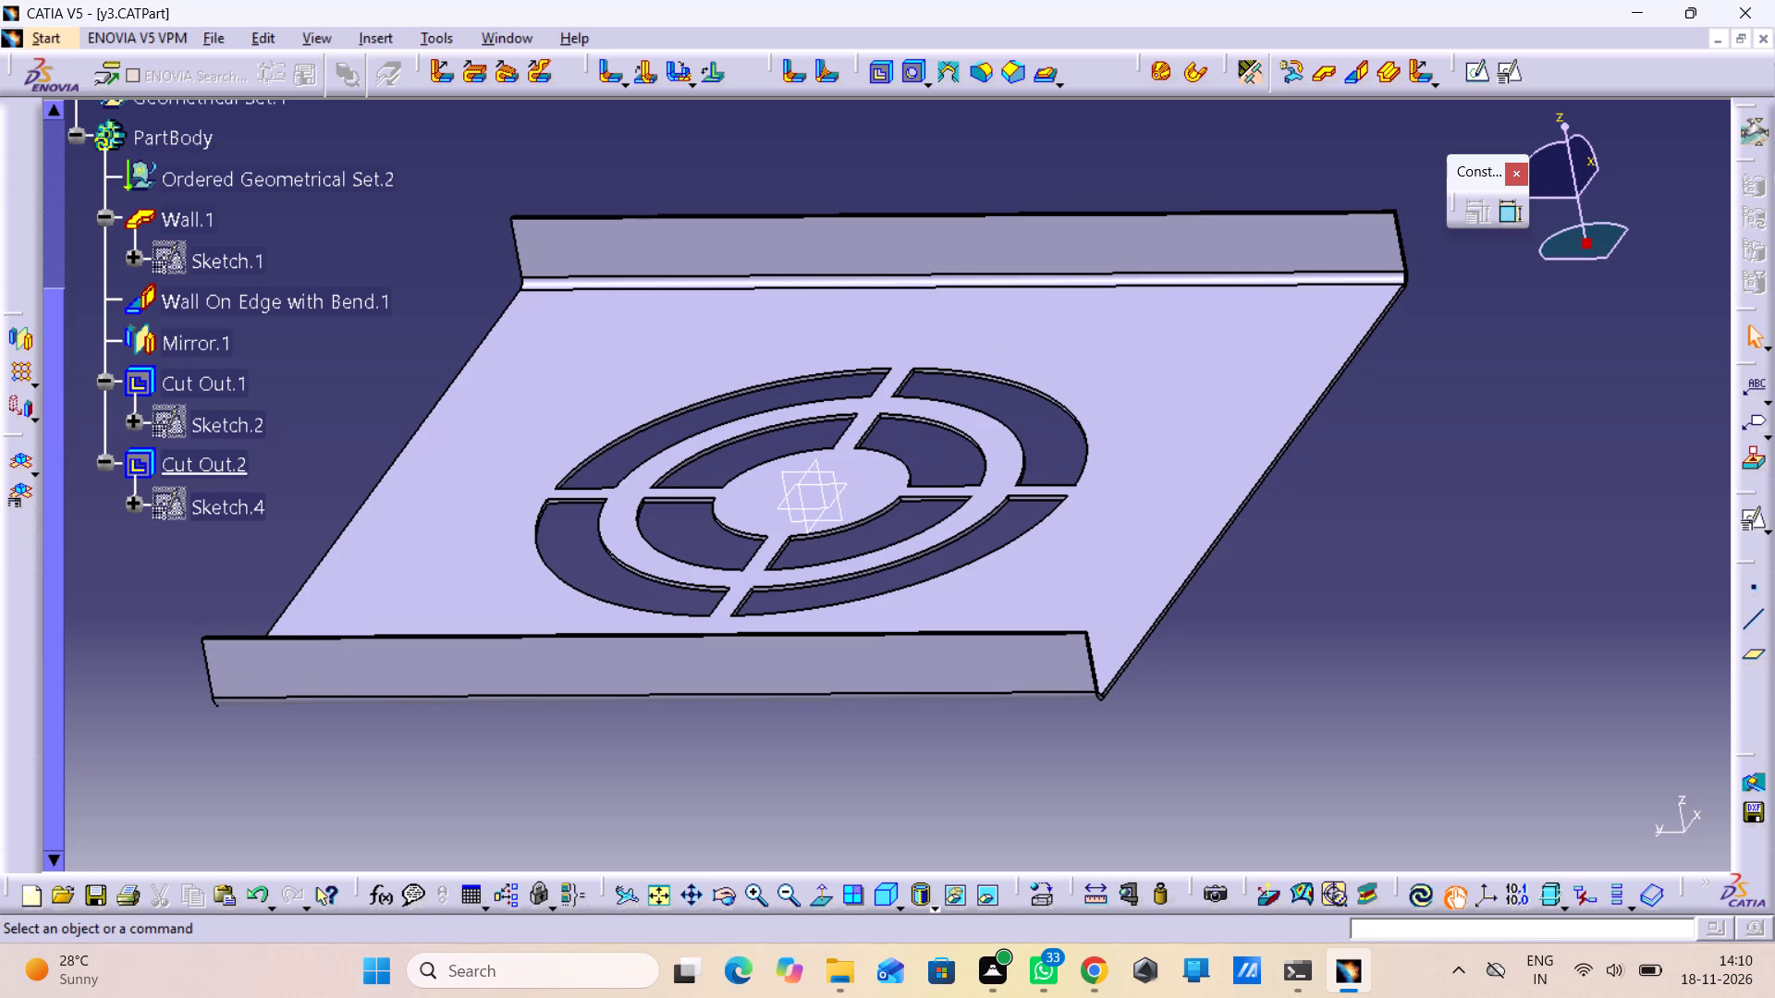
pyautogui.moveTo(1220, 674); pyautogui.dragTo(1230, 590, button='middle')
pyautogui.rightClick(1220, 674)
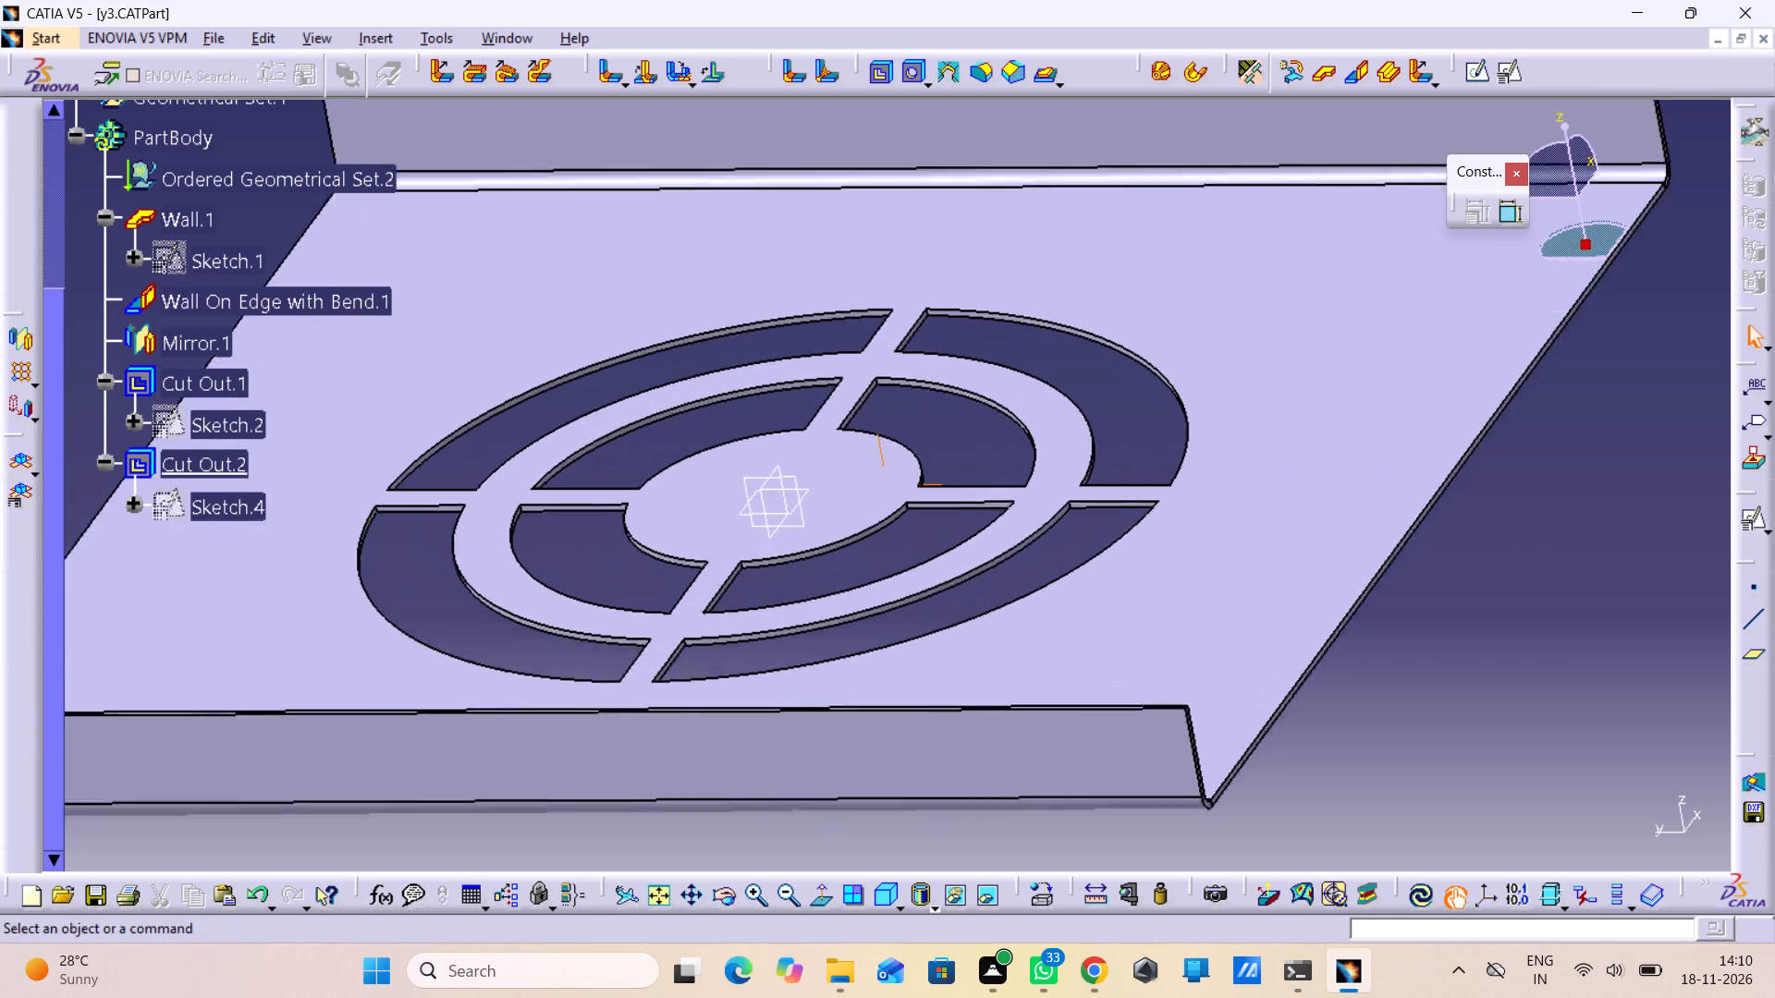
pyautogui.moveTo(1230, 590); pyautogui.dragTo(1226, 565, button='middle')
pyautogui.moveTo(1218, 571); pyautogui.dragTo(1007, 343, button='middle')
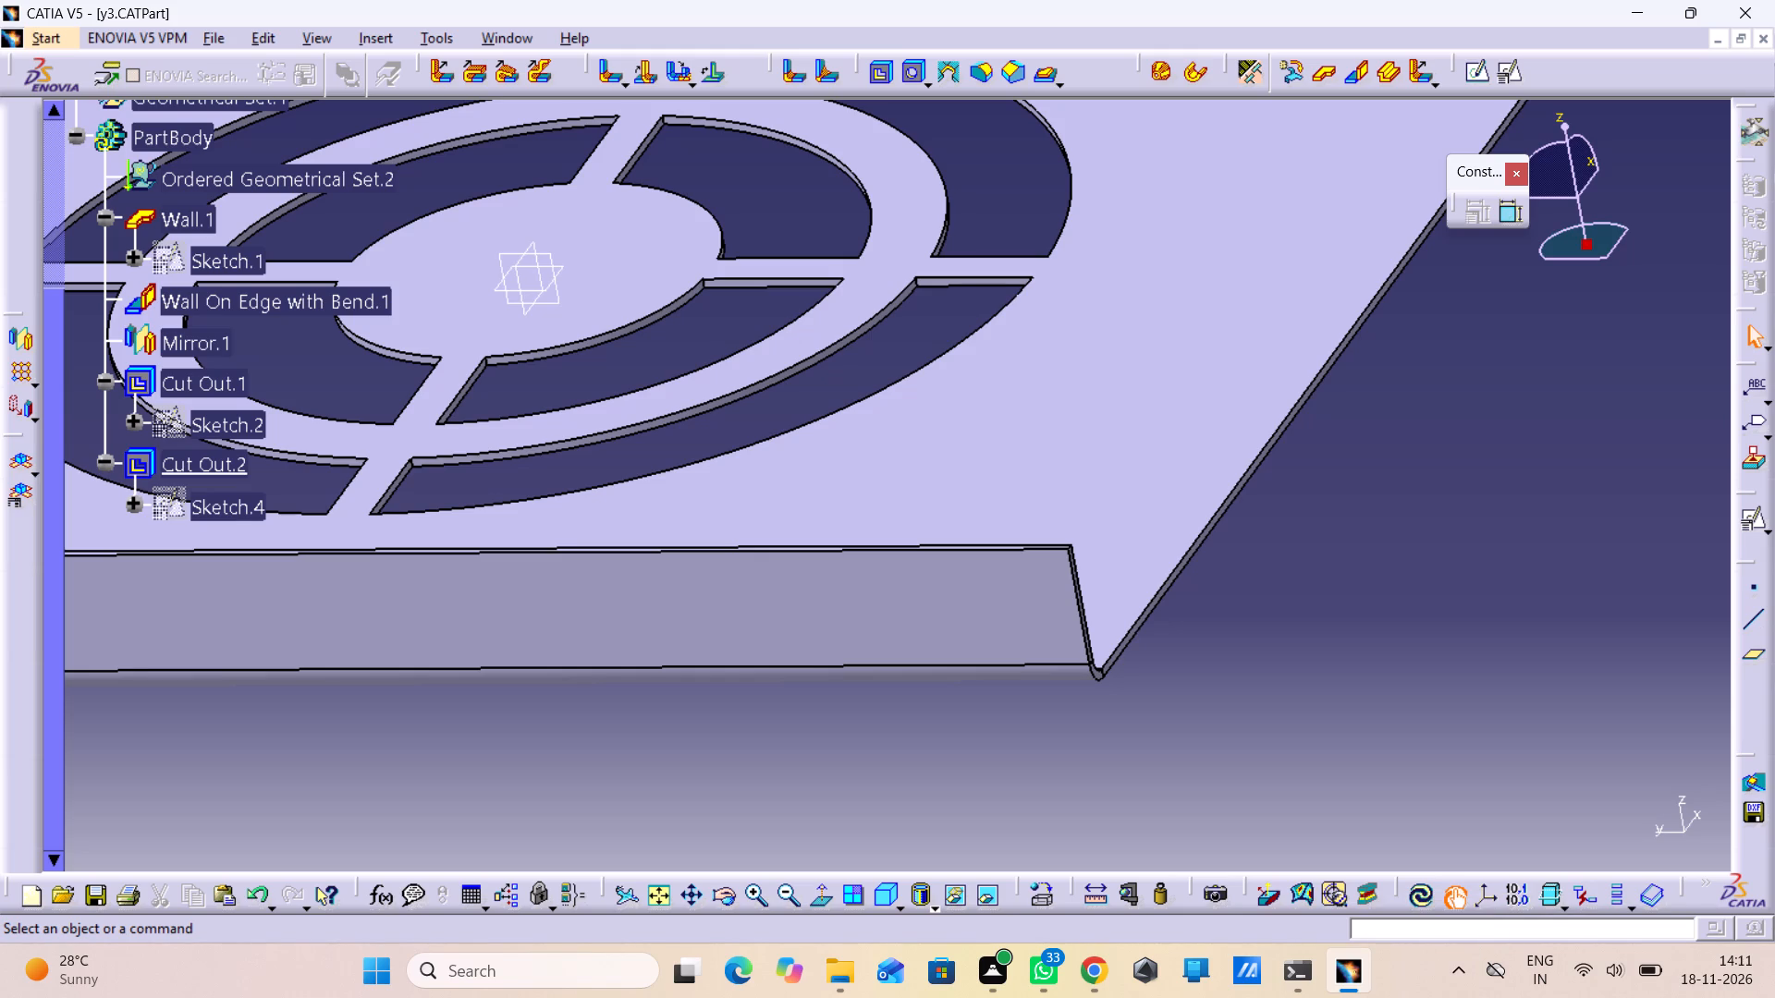
pyautogui.moveTo(1421, 996); pyautogui.dragTo(1391, 997, button='right')
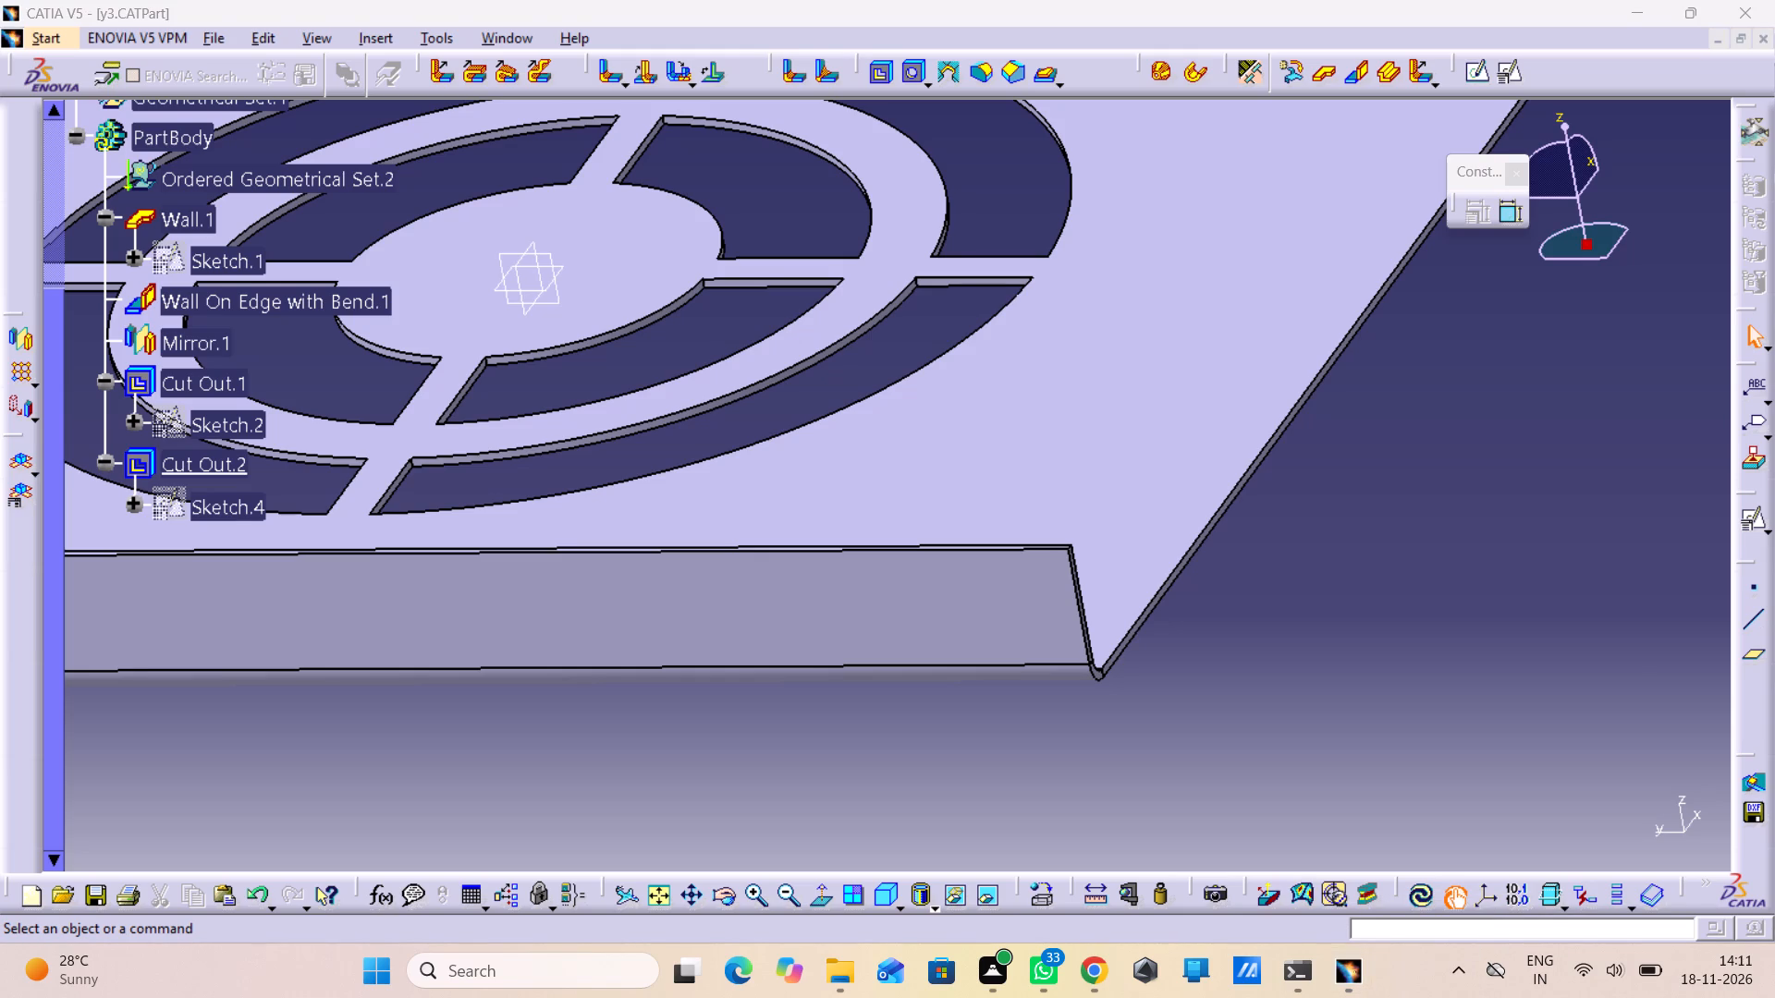
pyautogui.moveTo(1260, 577); pyautogui.dragTo(1279, 653, button='middle')
pyautogui.rightClick(1264, 570)
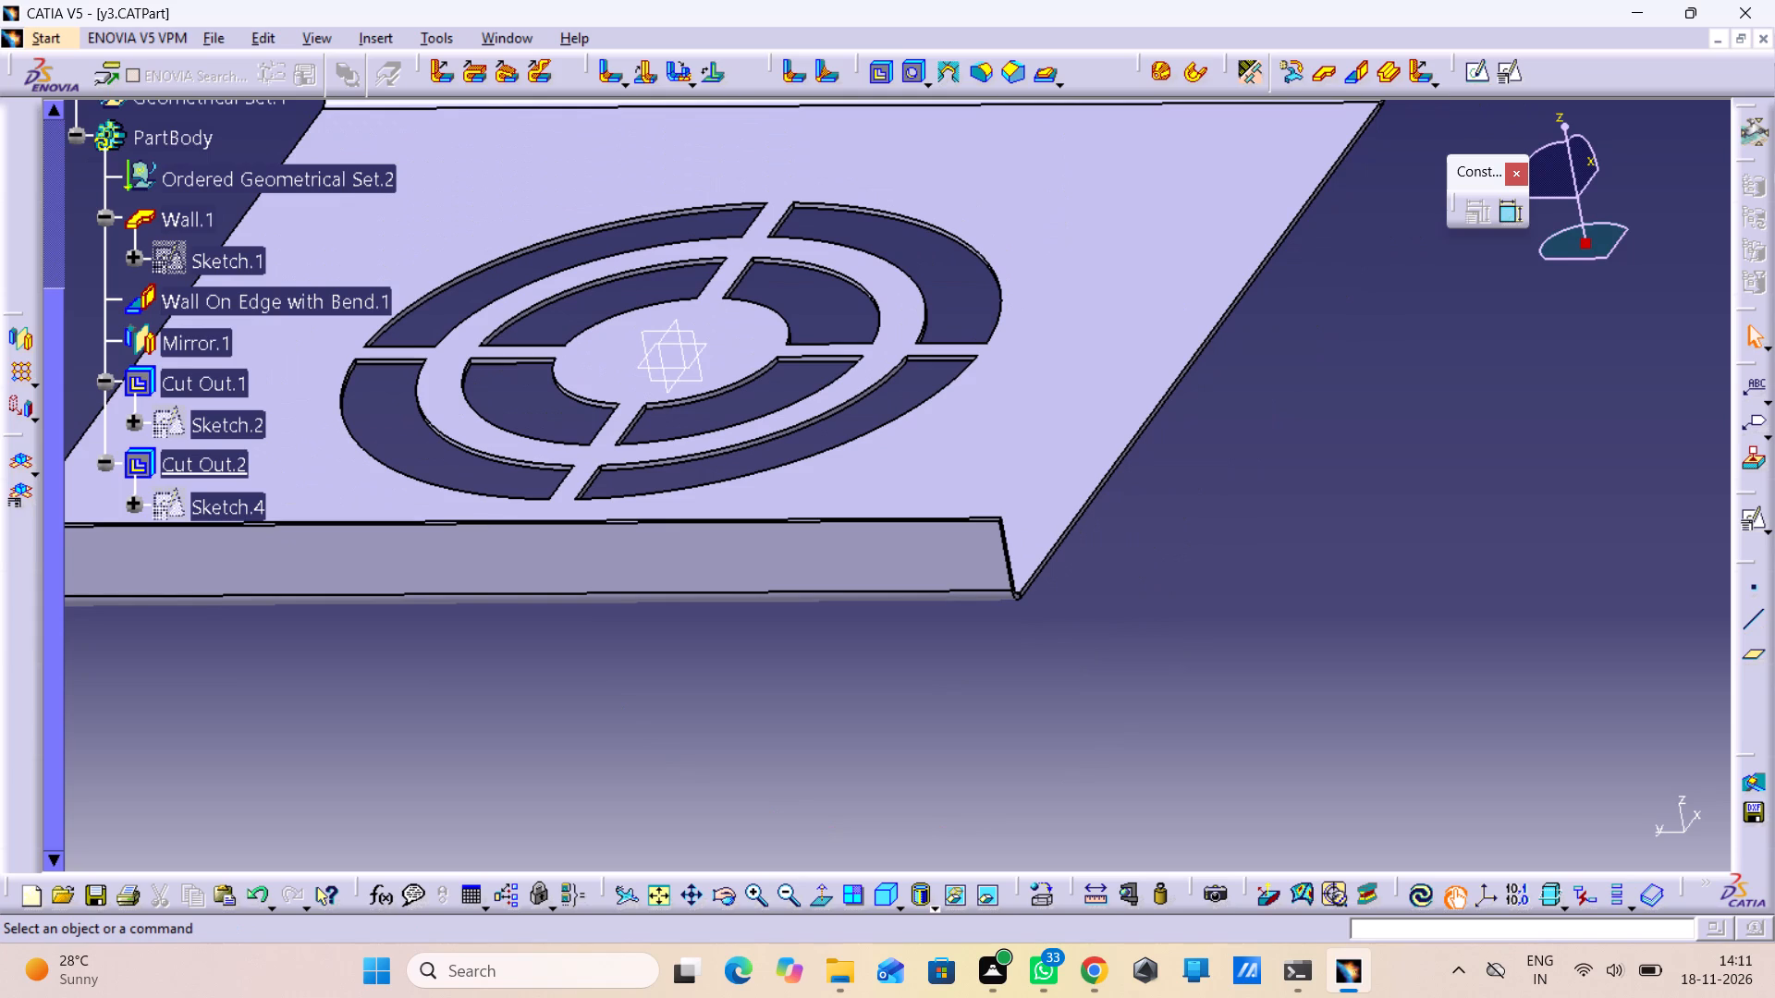
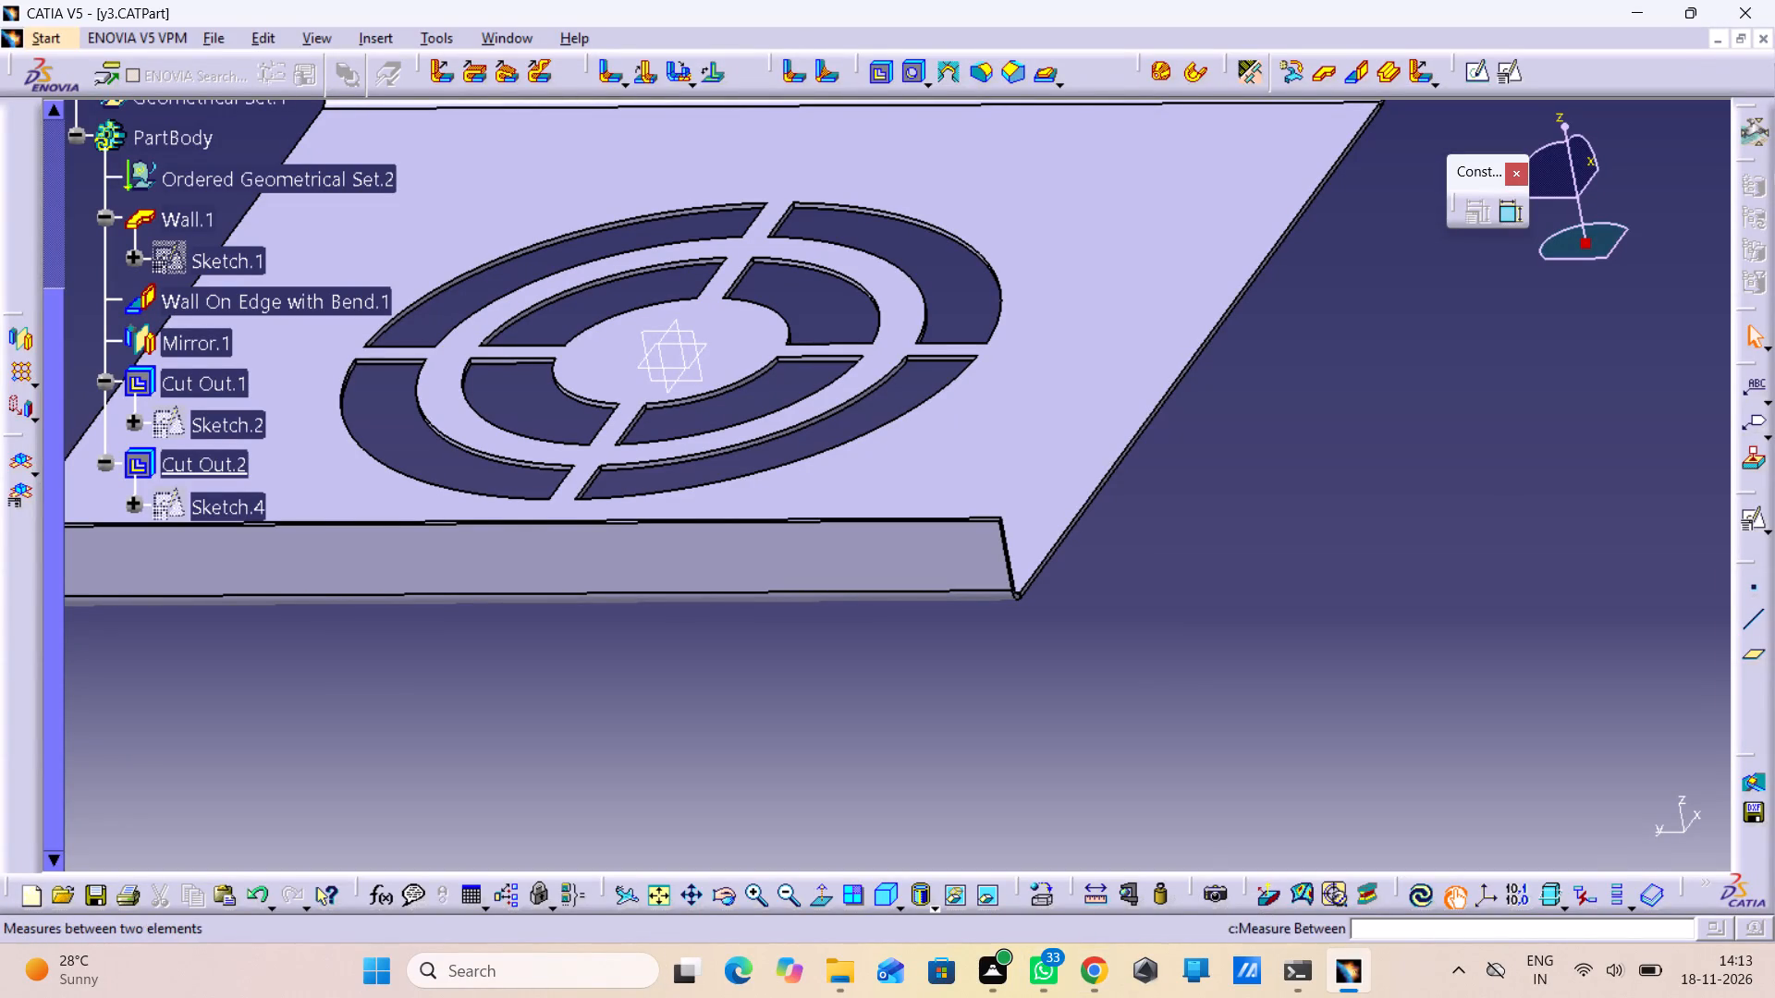
# Examine the whole part in isometric view and check which geometry the two cutouts and the mirror feature cover.
pyautogui.click(885, 900)
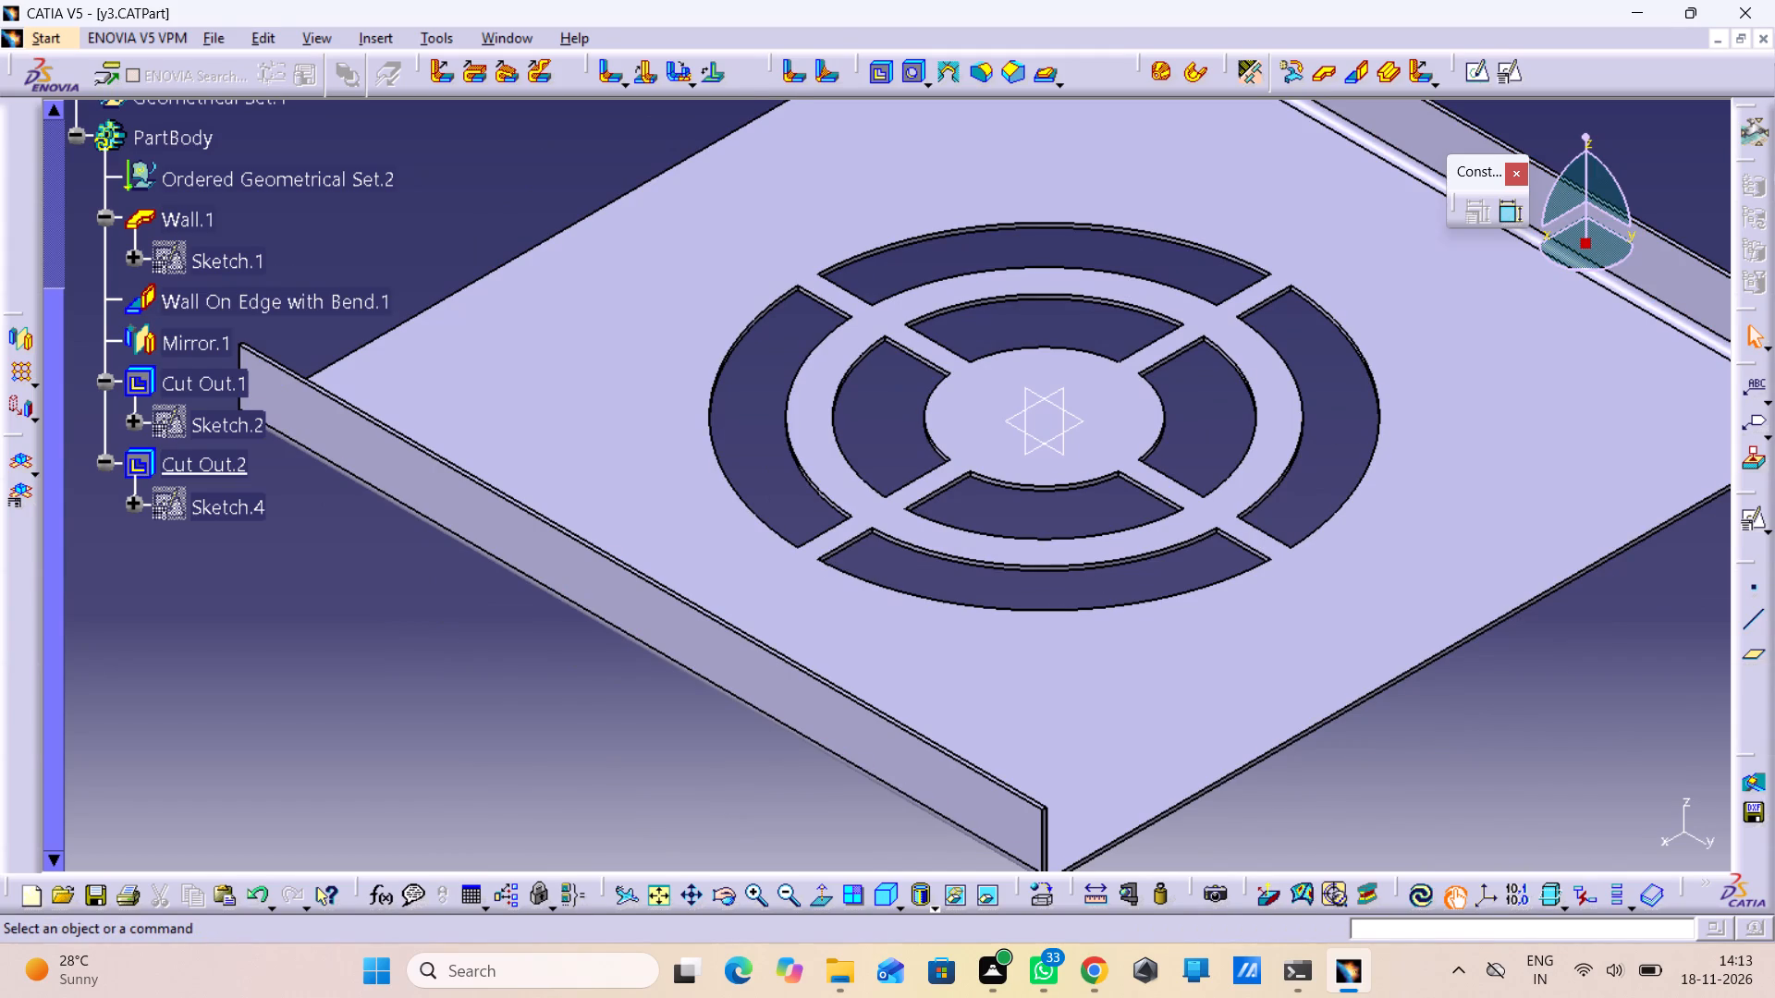
pyautogui.moveTo(1287, 274); pyautogui.dragTo(1271, 425, button='middle')
pyautogui.click(1287, 271)
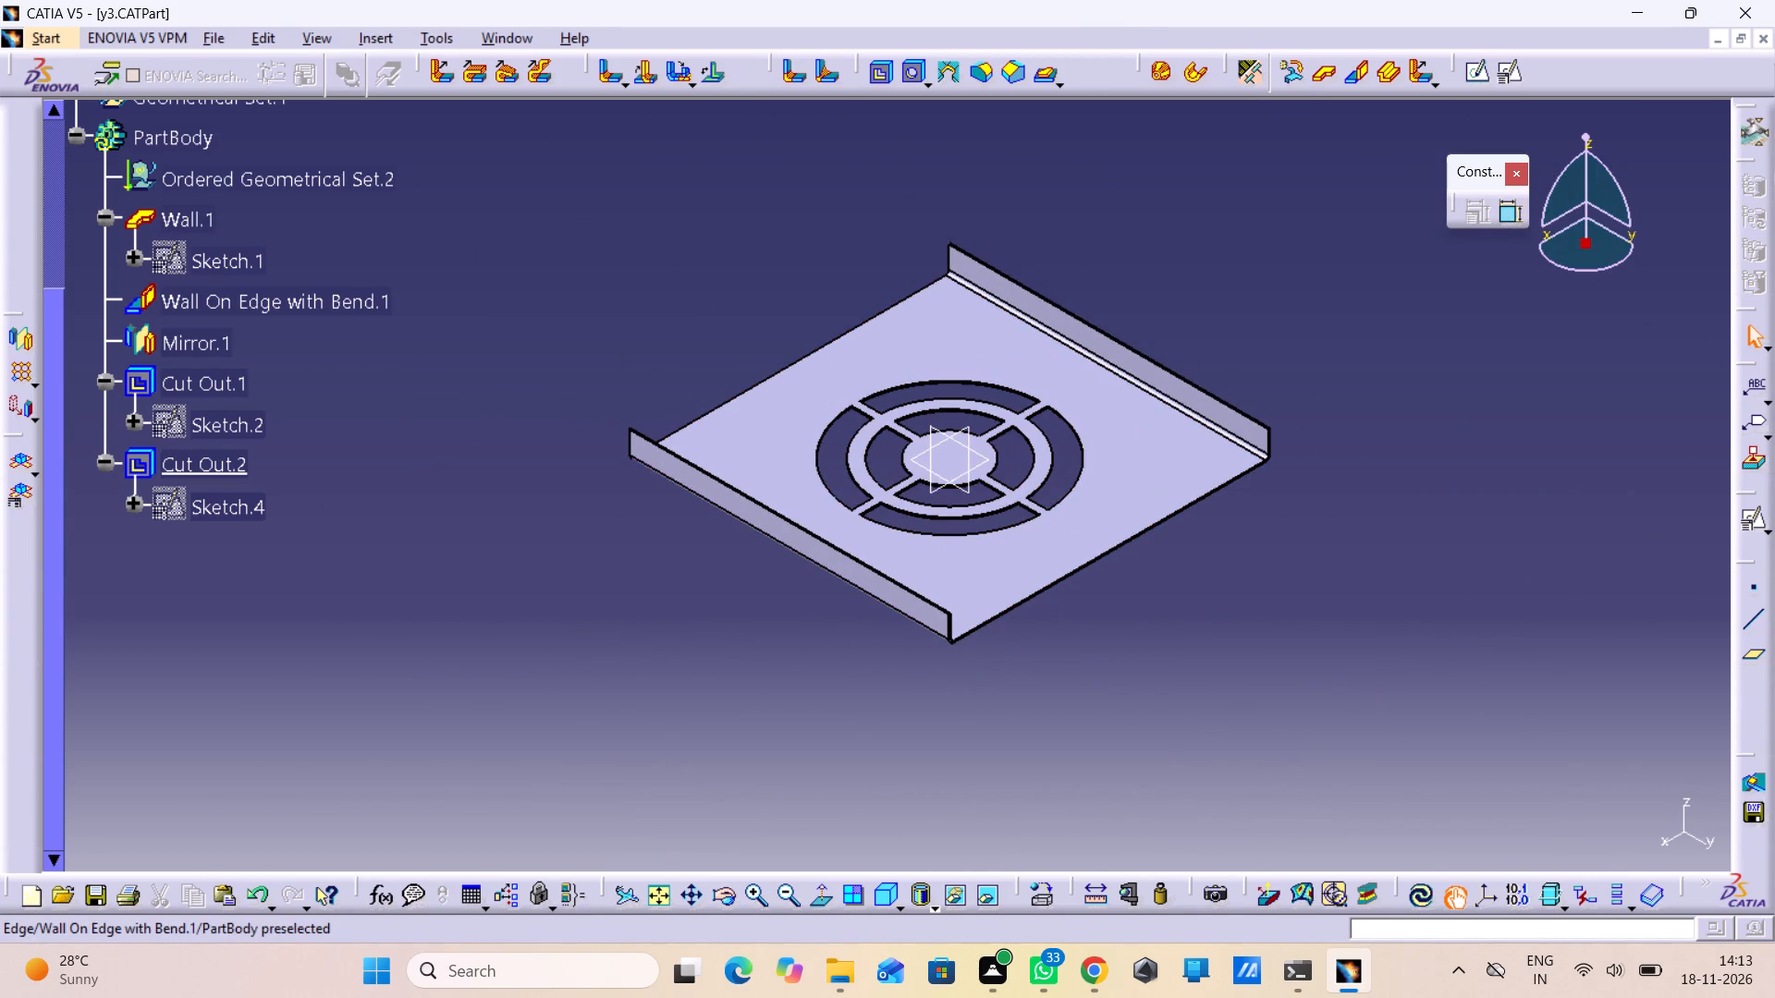
pyautogui.moveTo(1202, 777); pyautogui.dragTo(1022, 693, button='middle')
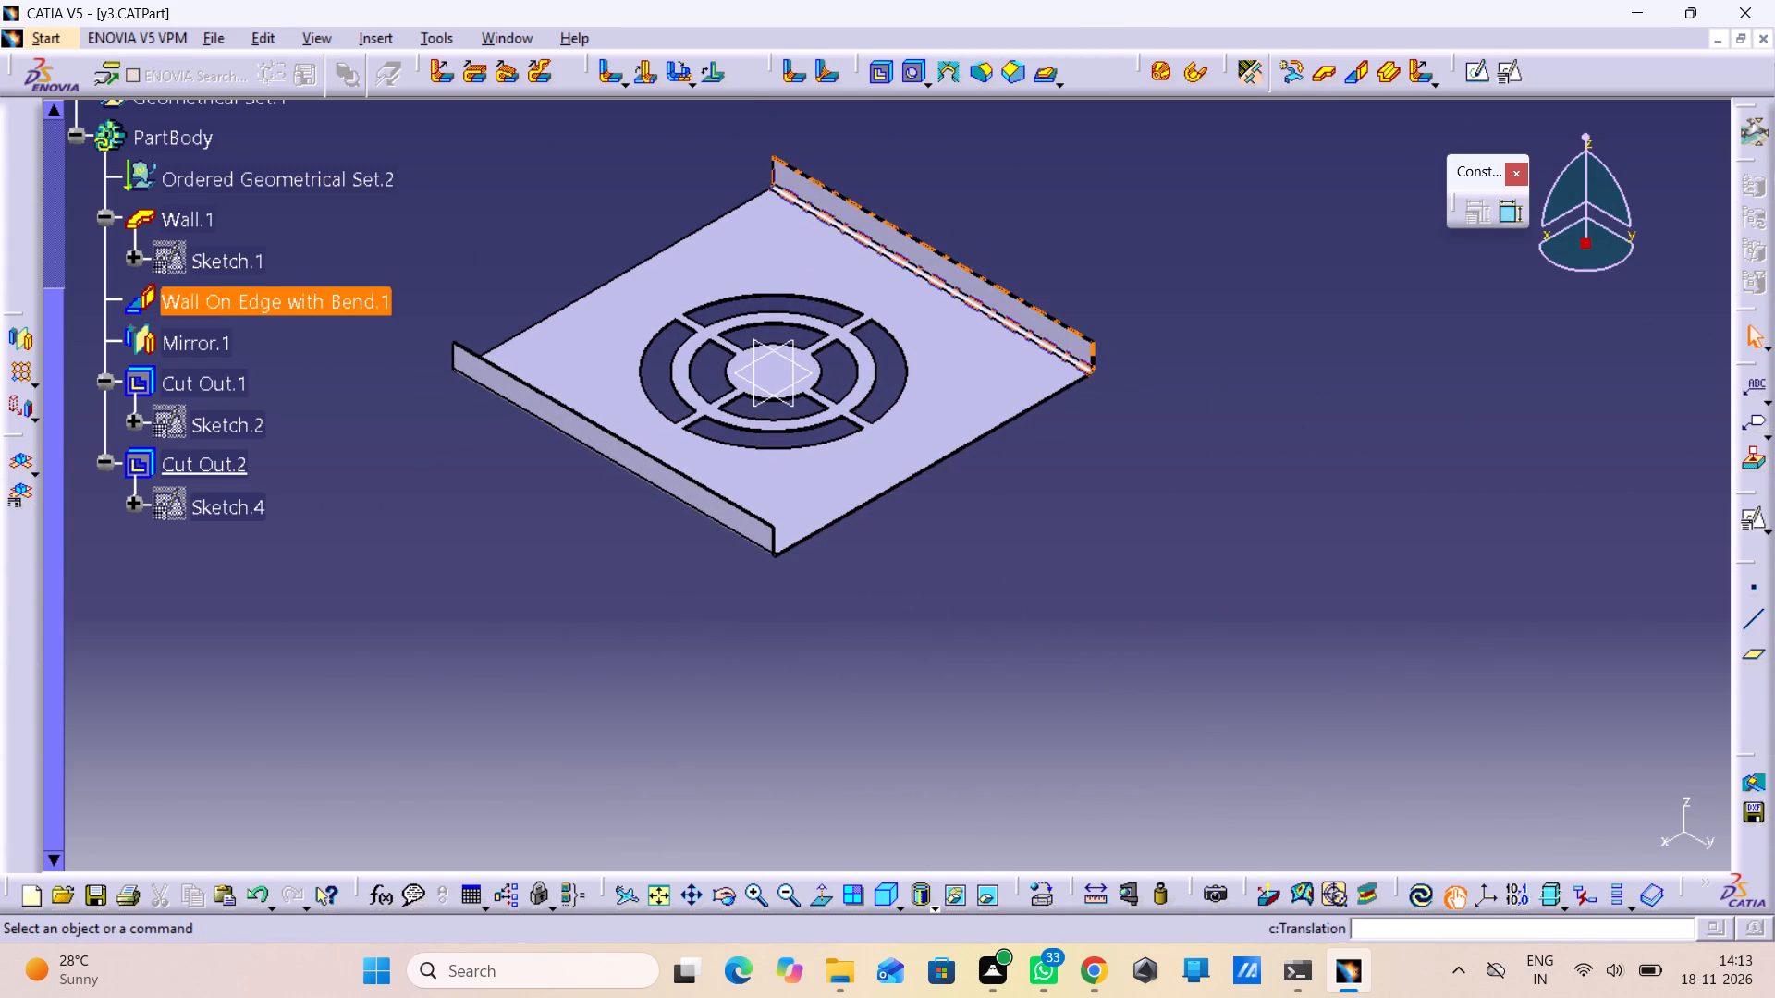
pyautogui.click(242, 469)
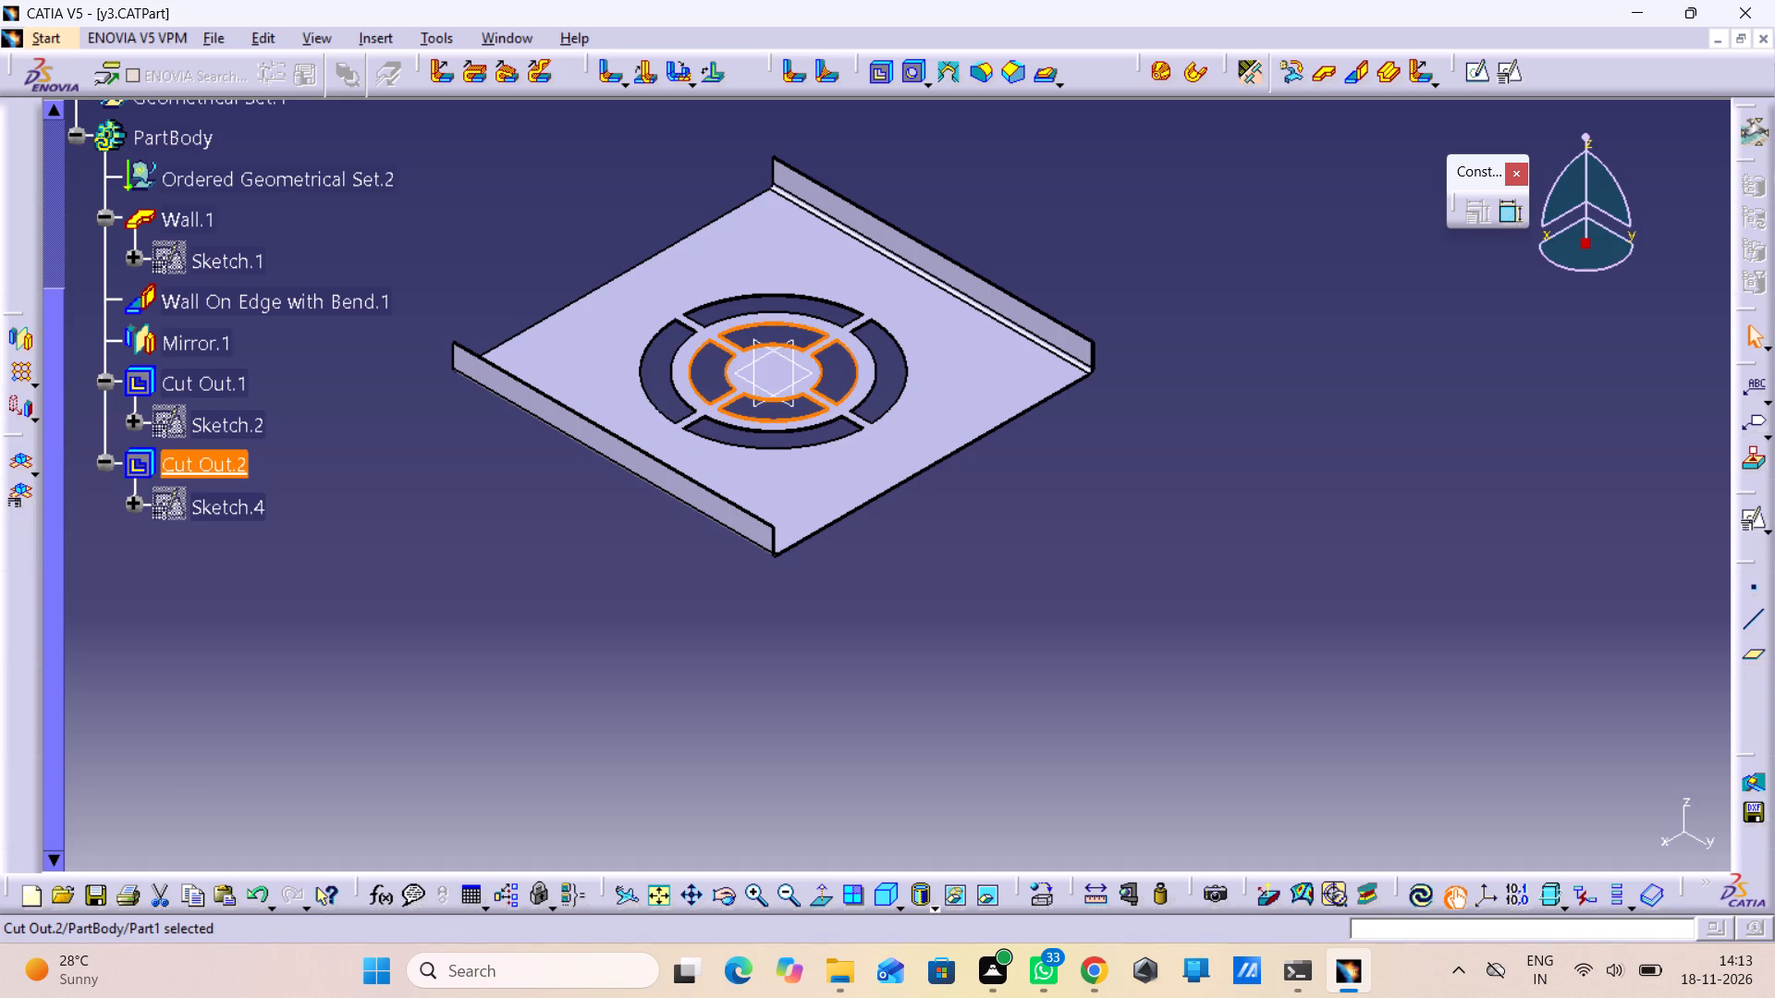
pyautogui.click(498, 605)
pyautogui.click(251, 385)
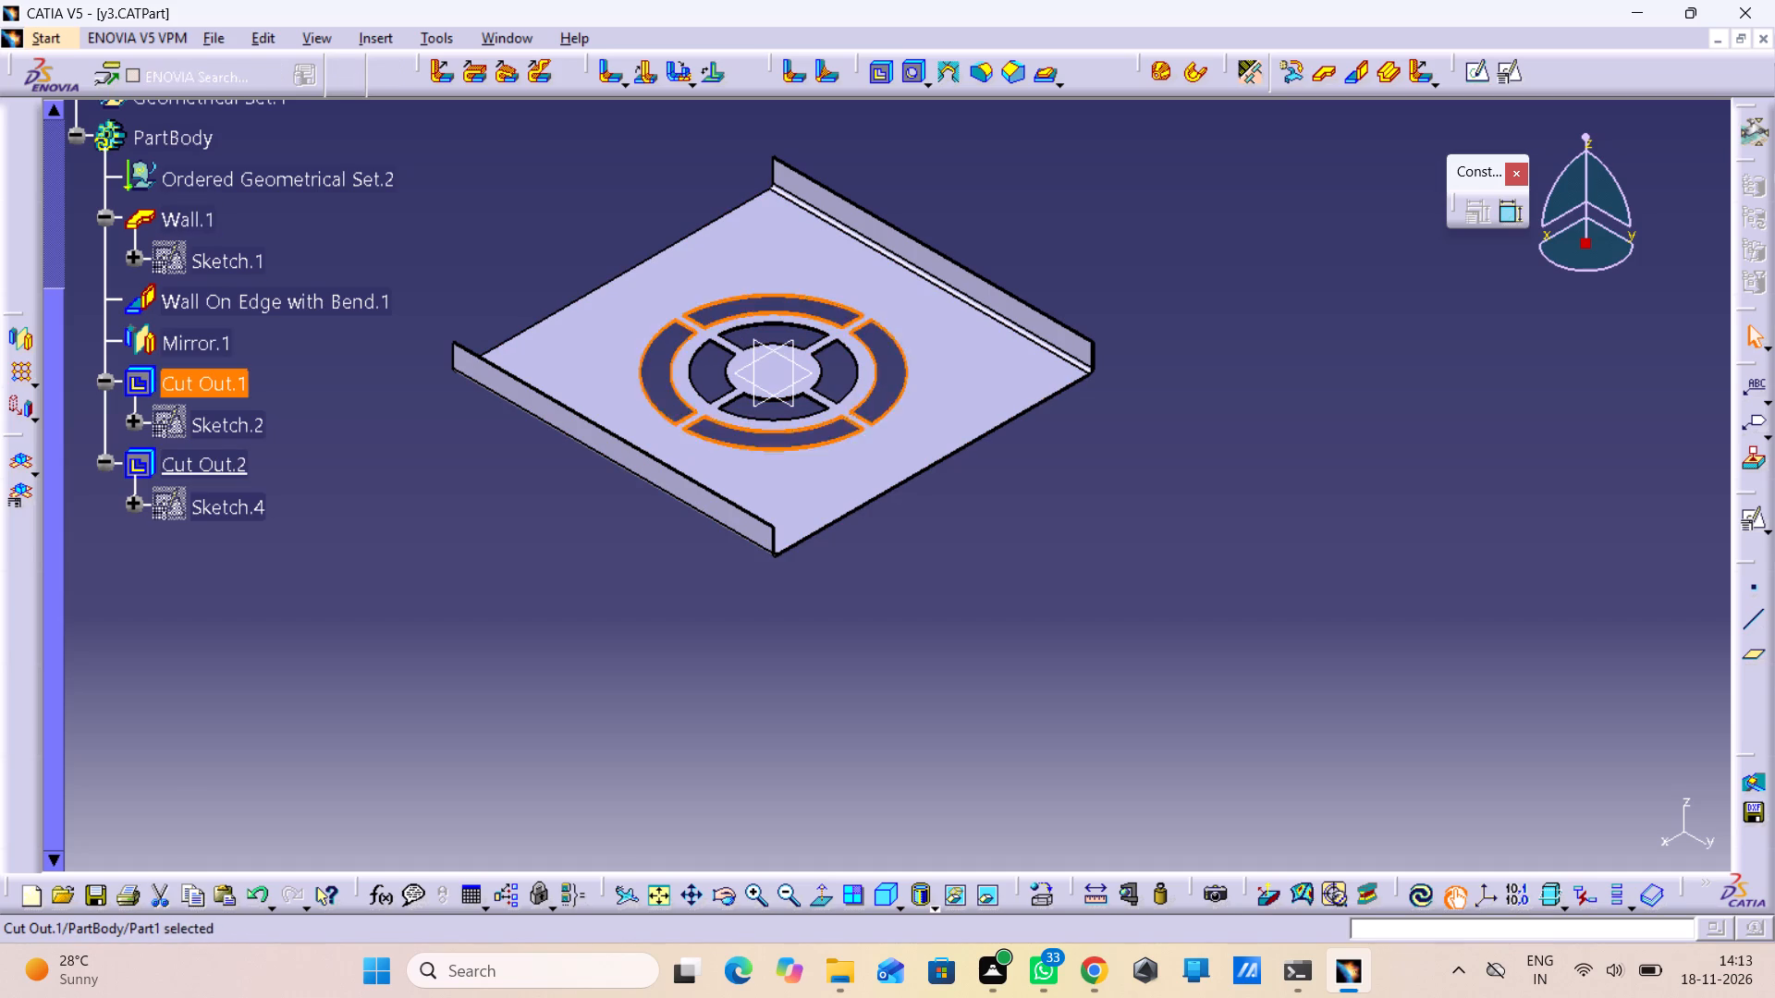
pyautogui.click(726, 619)
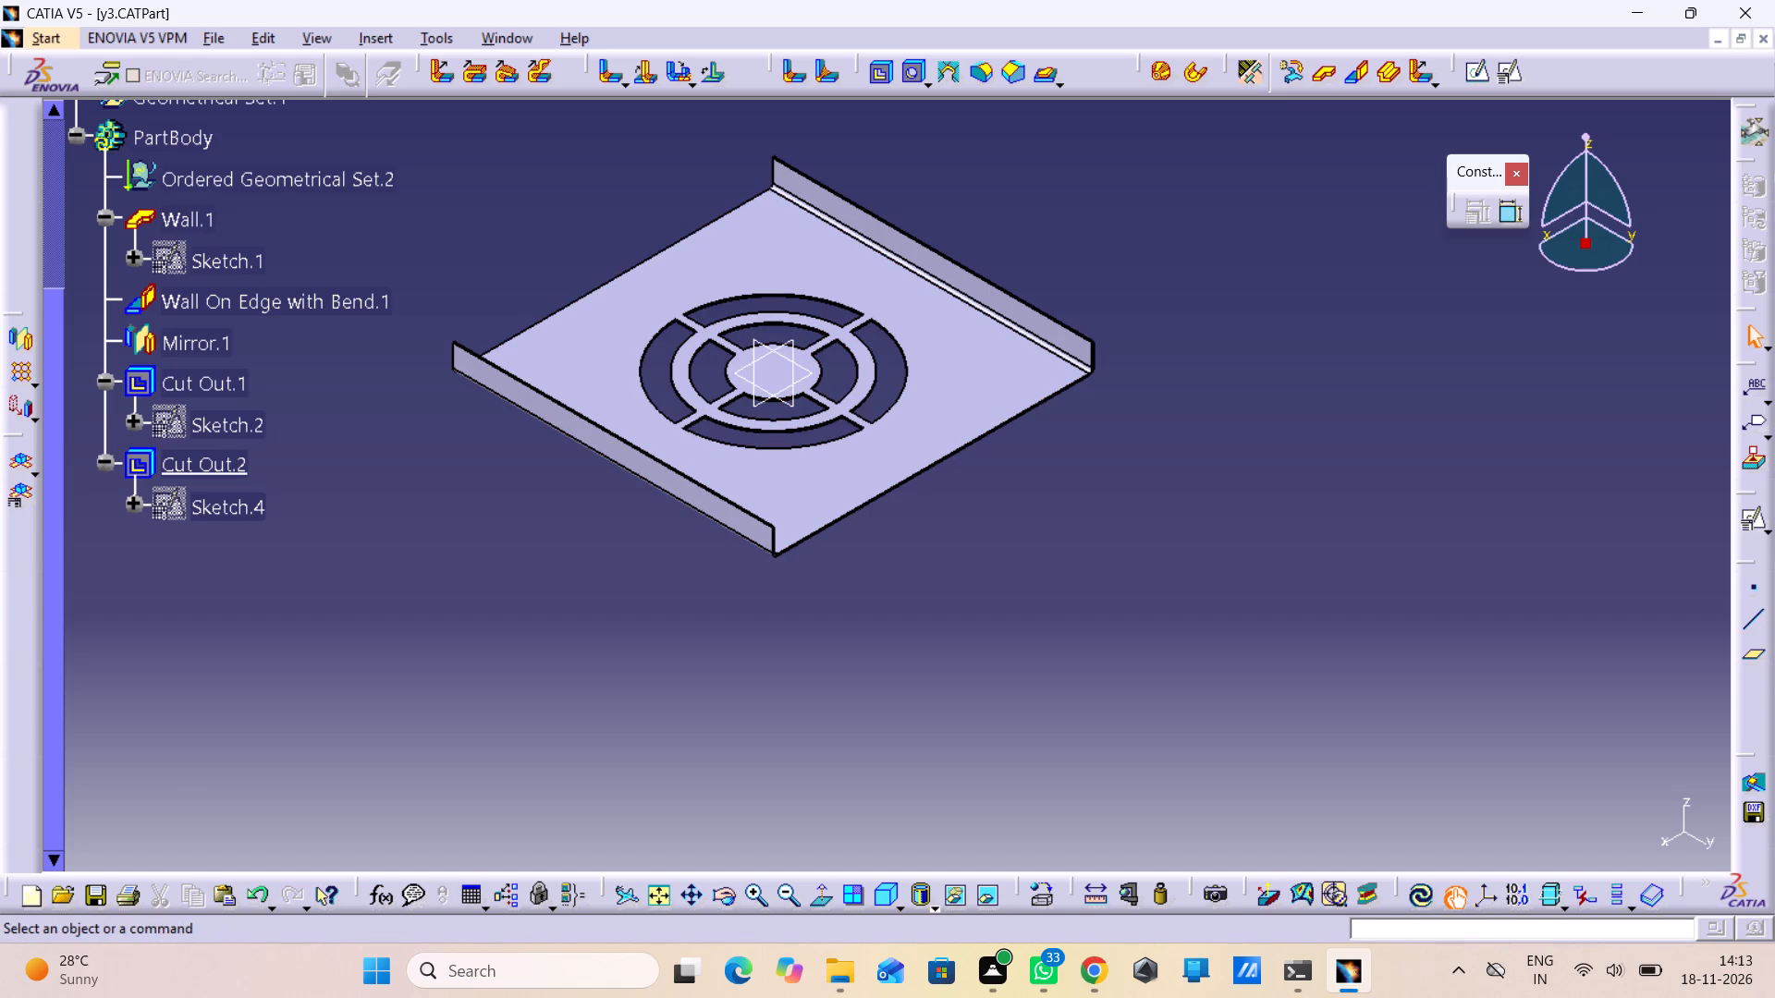
pyautogui.click(212, 336)
pyautogui.click(425, 477)
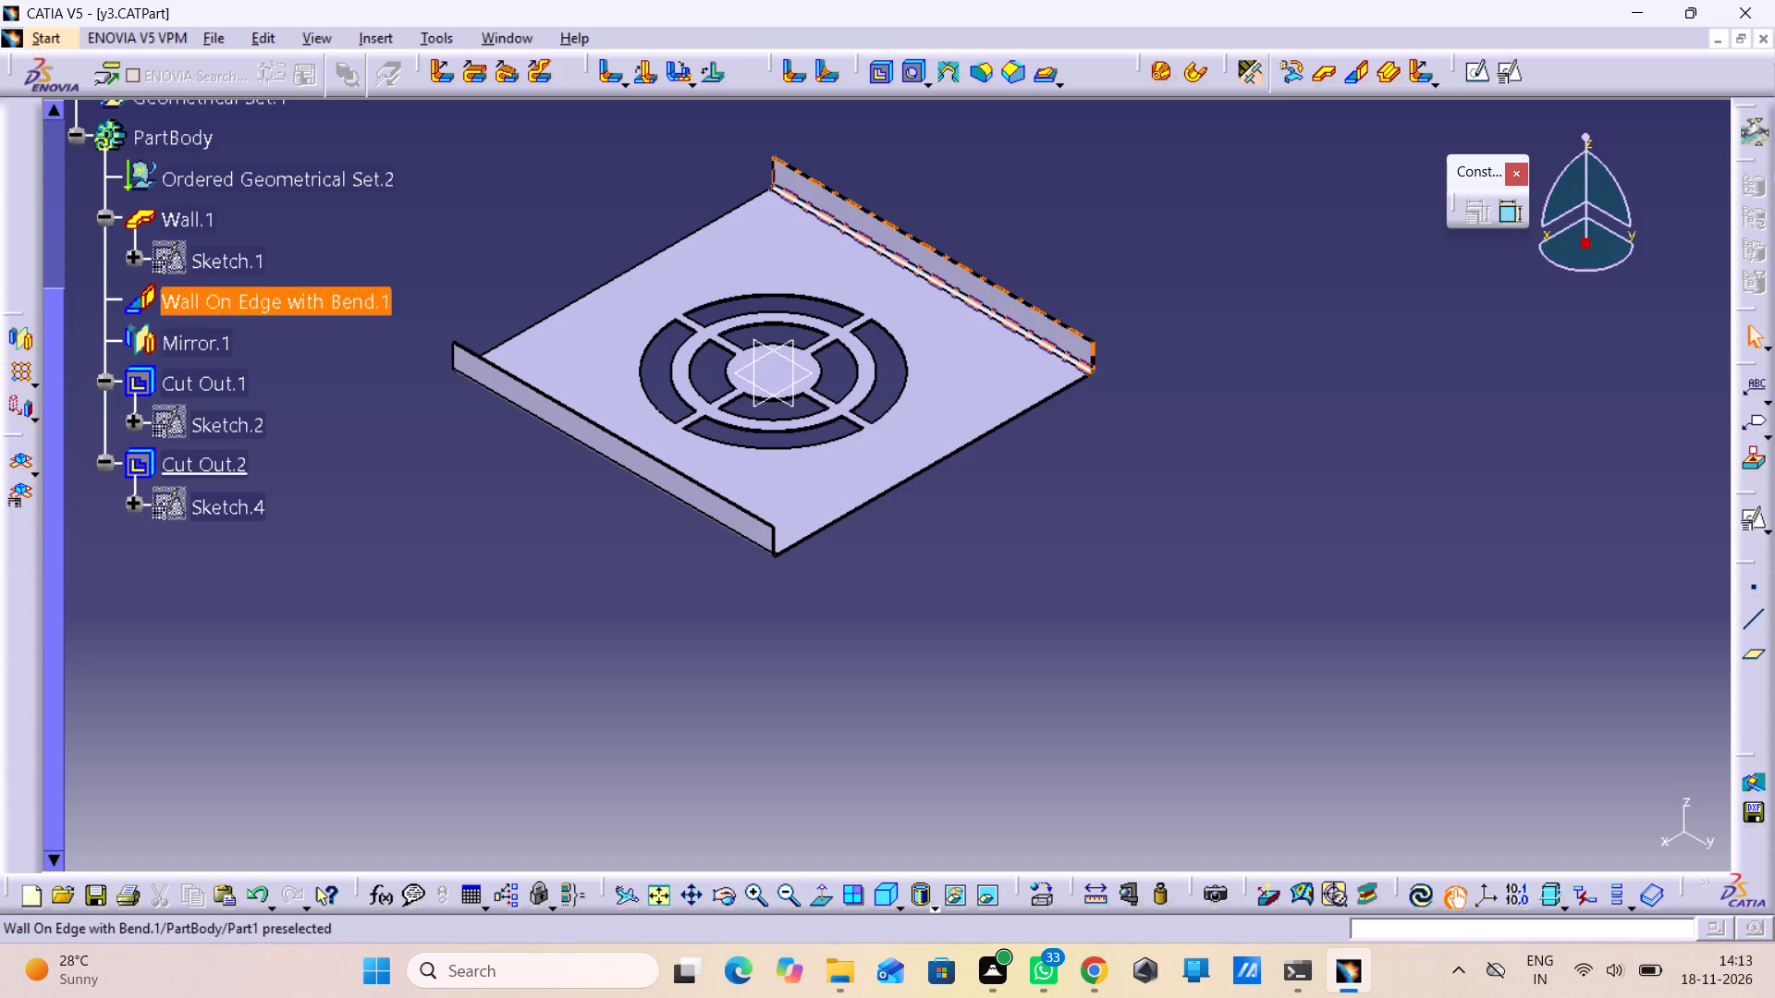
pyautogui.moveTo(469, 527); pyautogui.dragTo(600, 708)
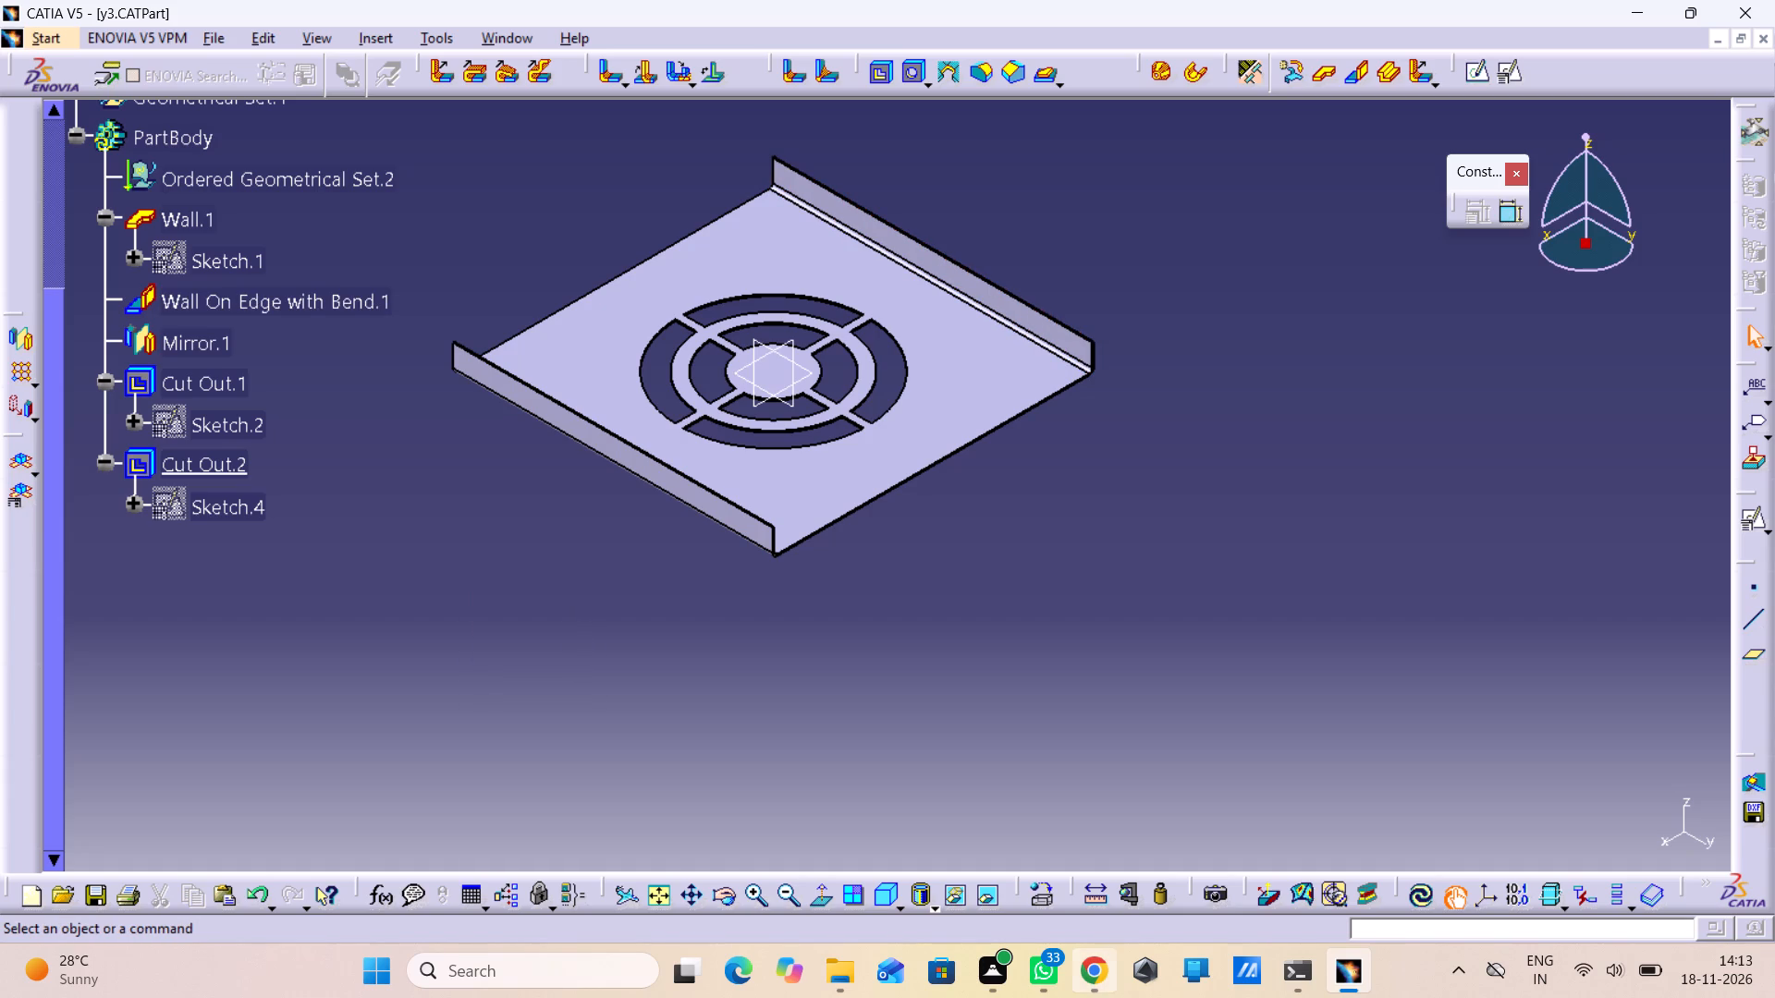
pyautogui.click(1008, 644)
# Start a Wall On Edge along an open edge of the base, with a 29.7 mm height and 90° angle.
pyautogui.click(1357, 81)
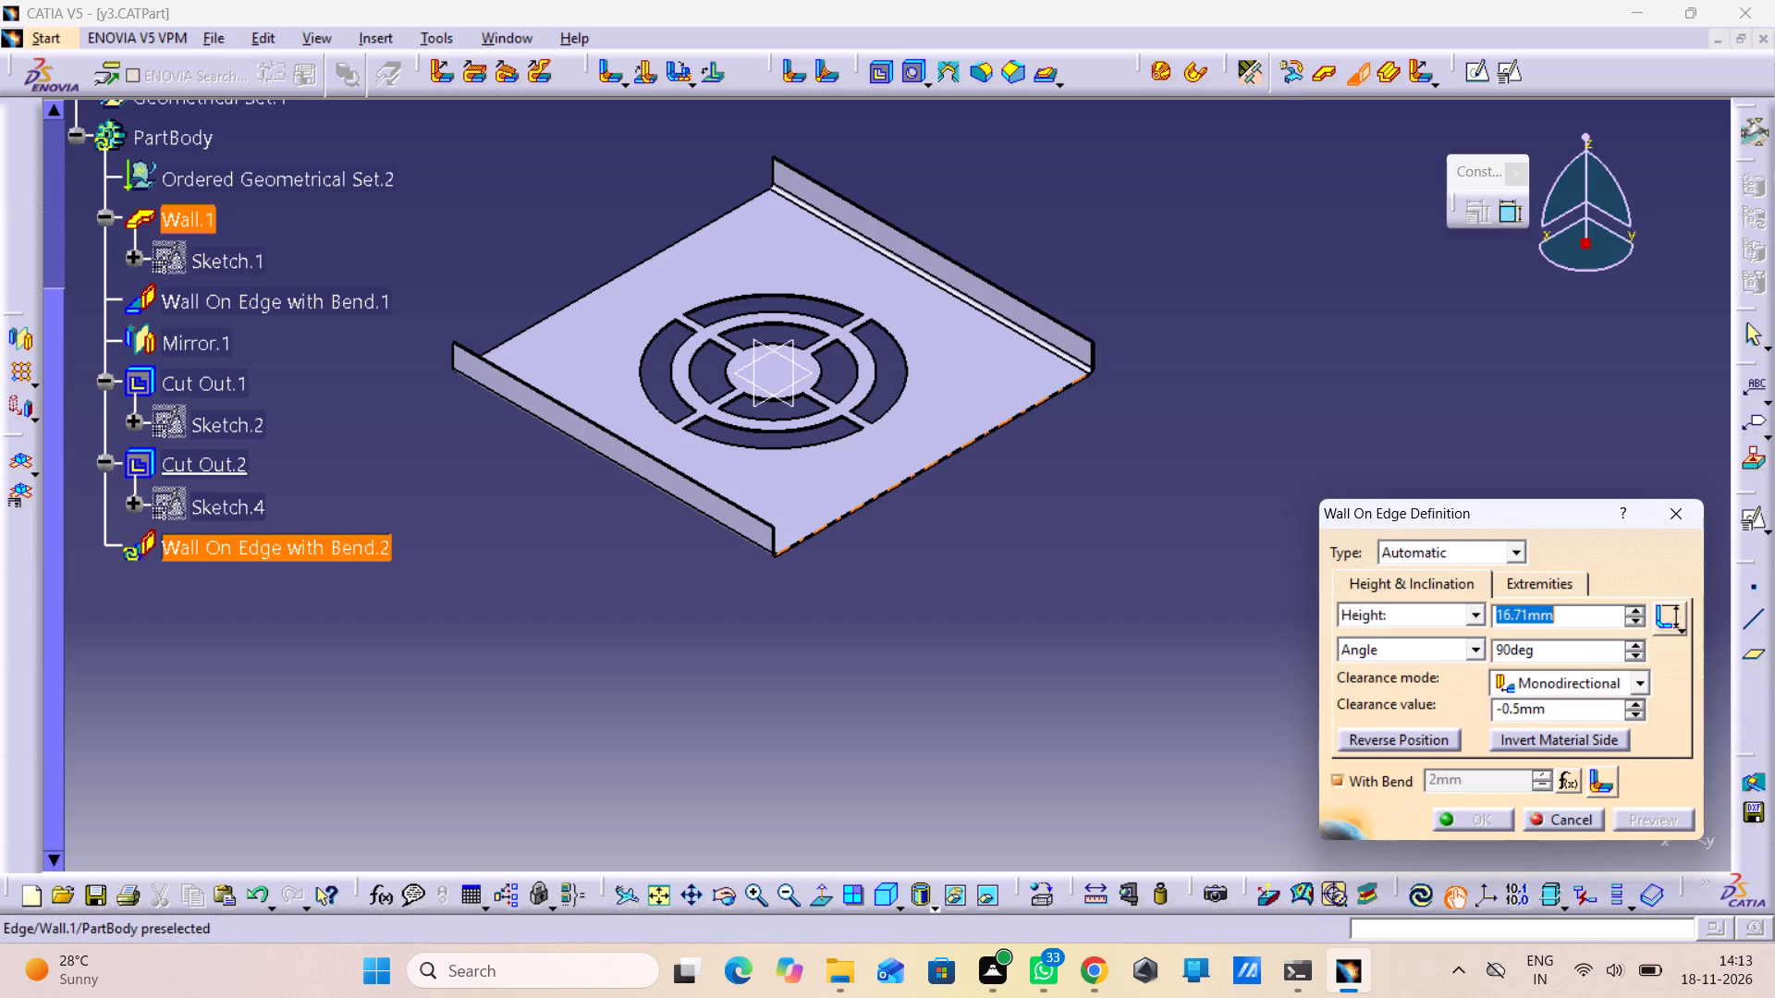
pyautogui.click(922, 465)
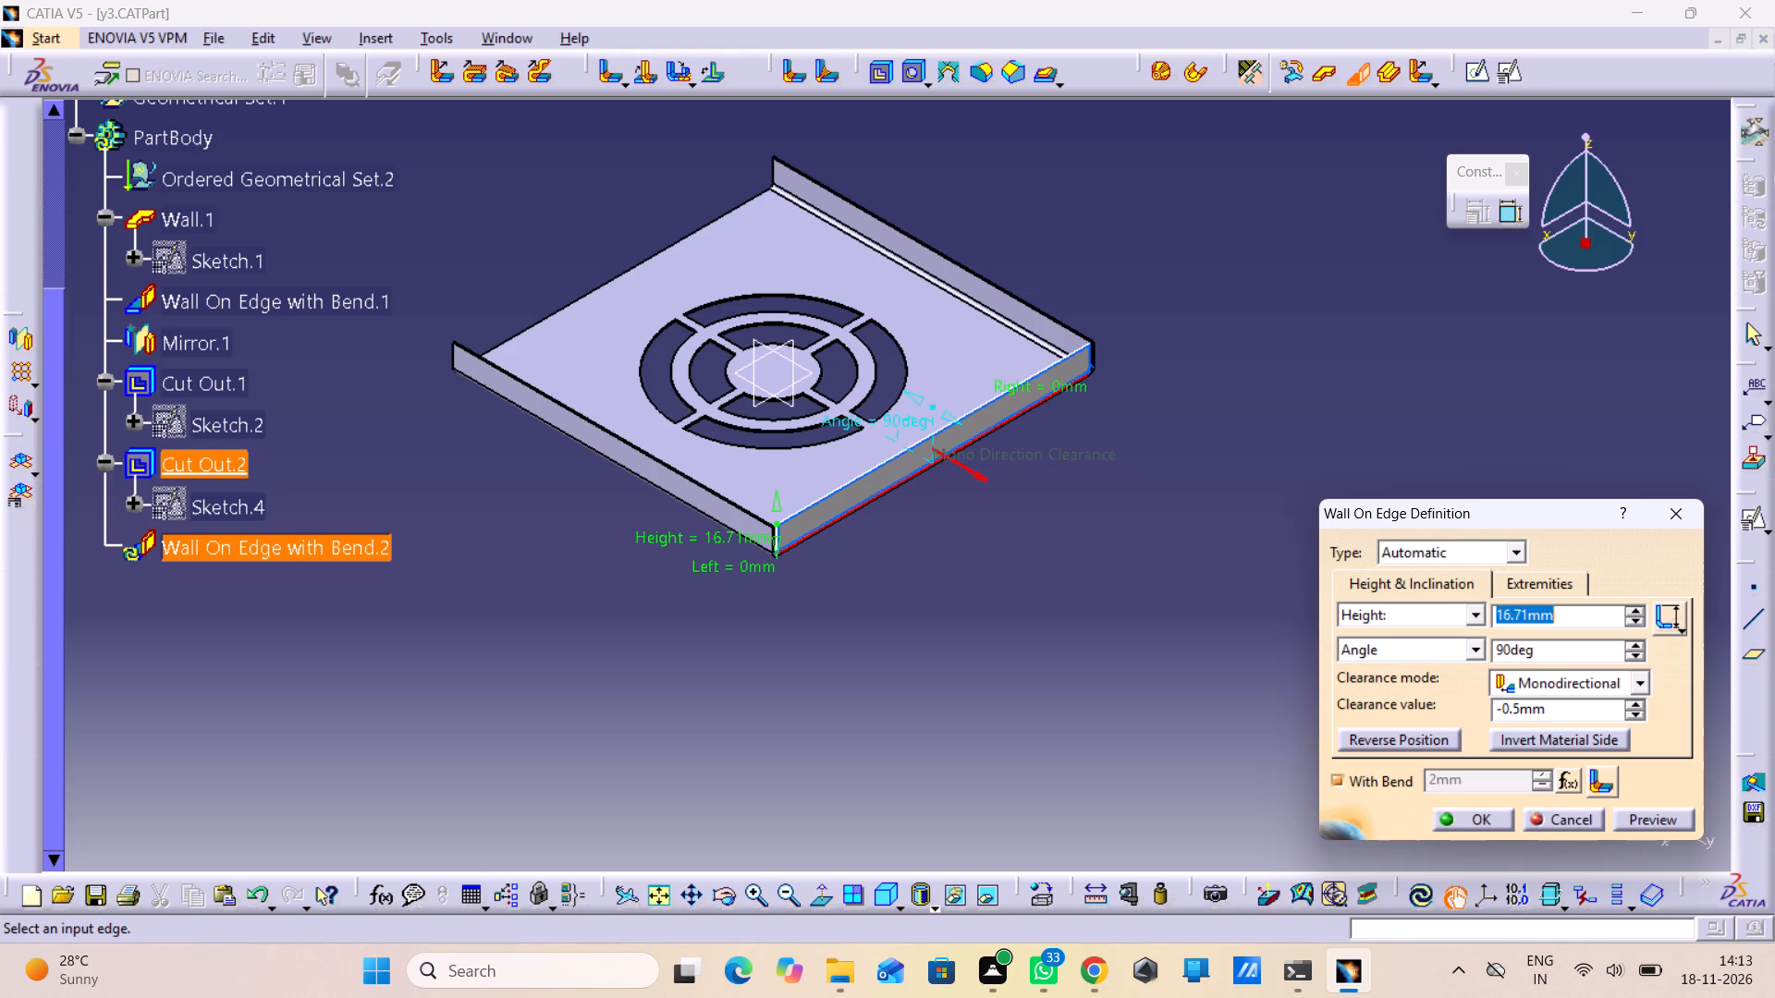
pyautogui.moveTo(1158, 516); pyautogui.dragTo(1183, 443, button='middle')
pyautogui.click(1158, 516)
pyautogui.moveTo(1125, 508); pyautogui.dragTo(1136, 619, button='middle')
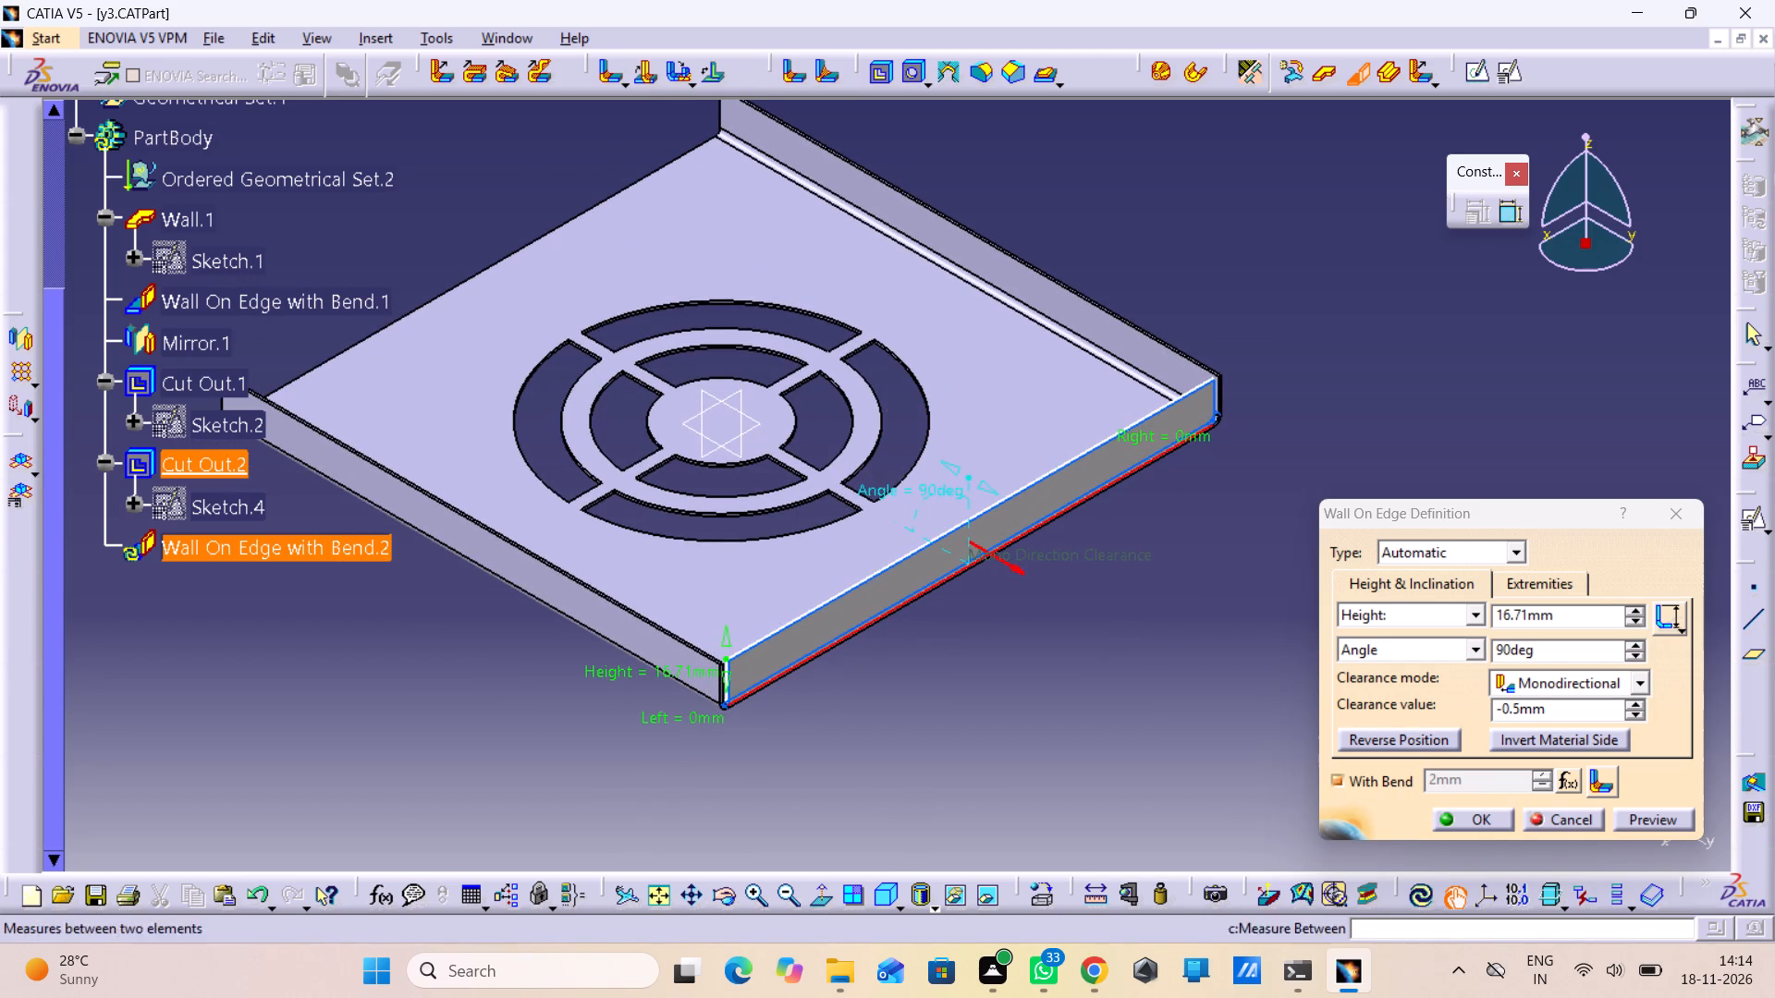
pyautogui.doubleClick(1584, 622)
pyautogui.write('29')
pyautogui.write('.4')
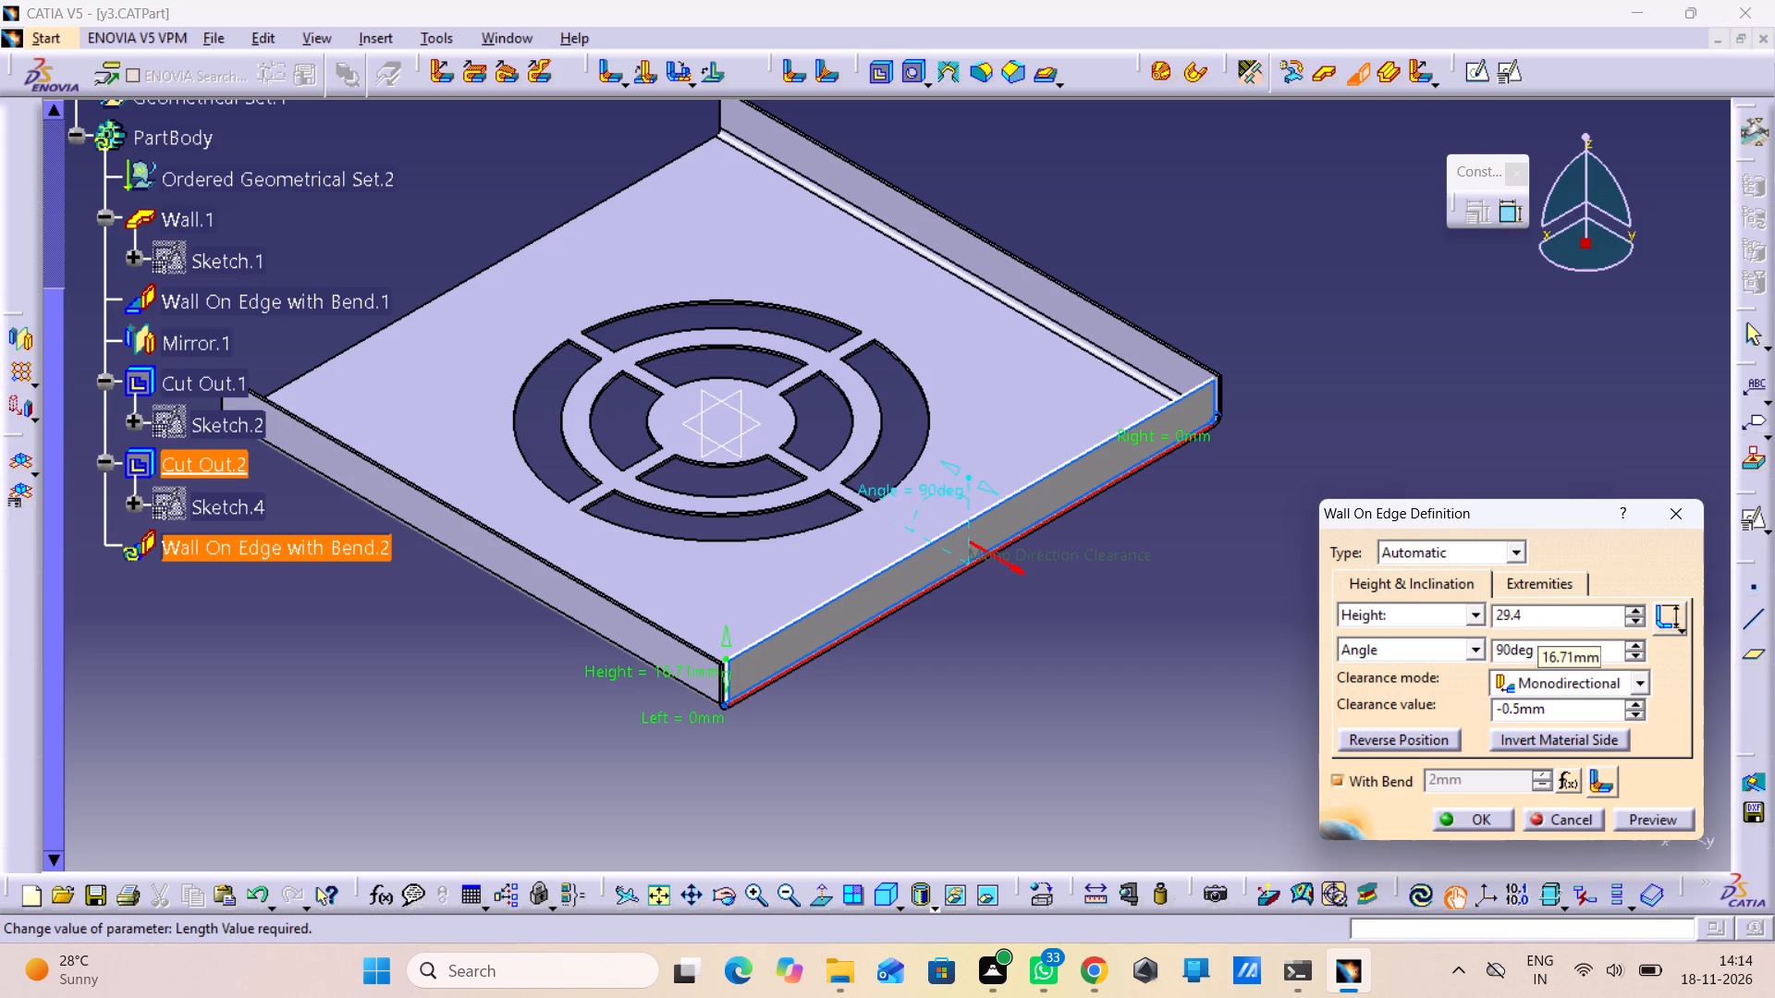
pyautogui.press('BackSpace')
pyautogui.press('7')
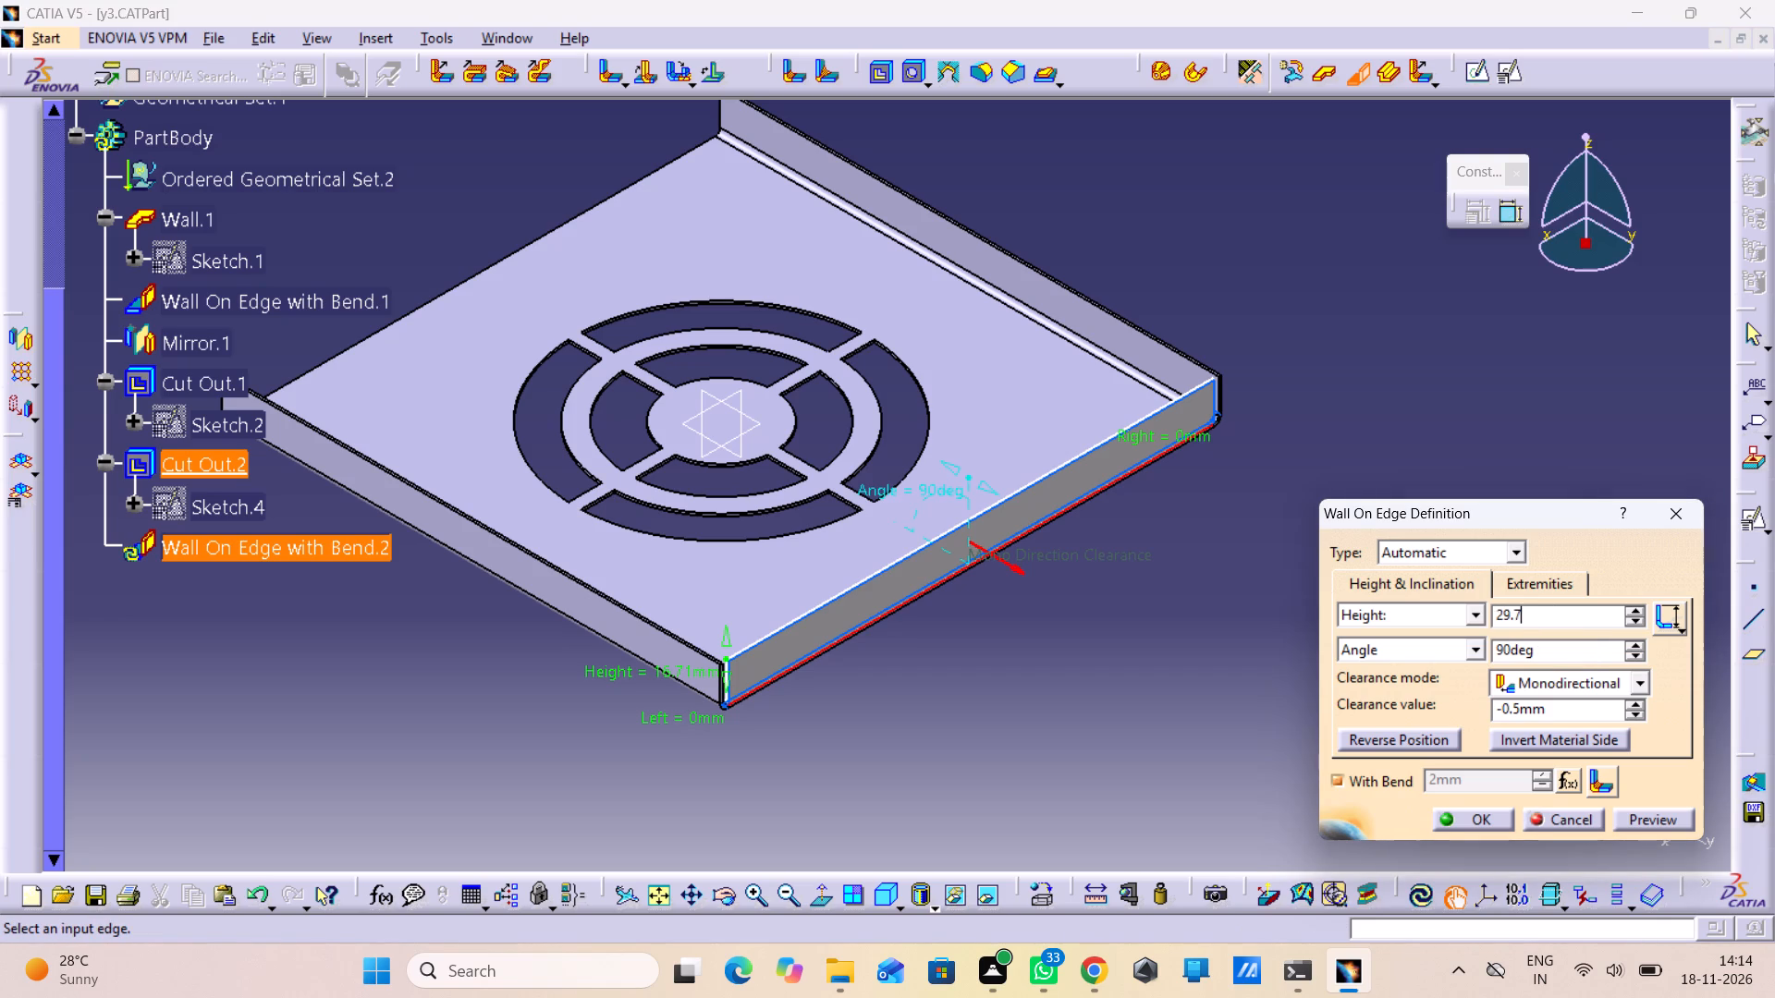
pyautogui.click(1002, 649)
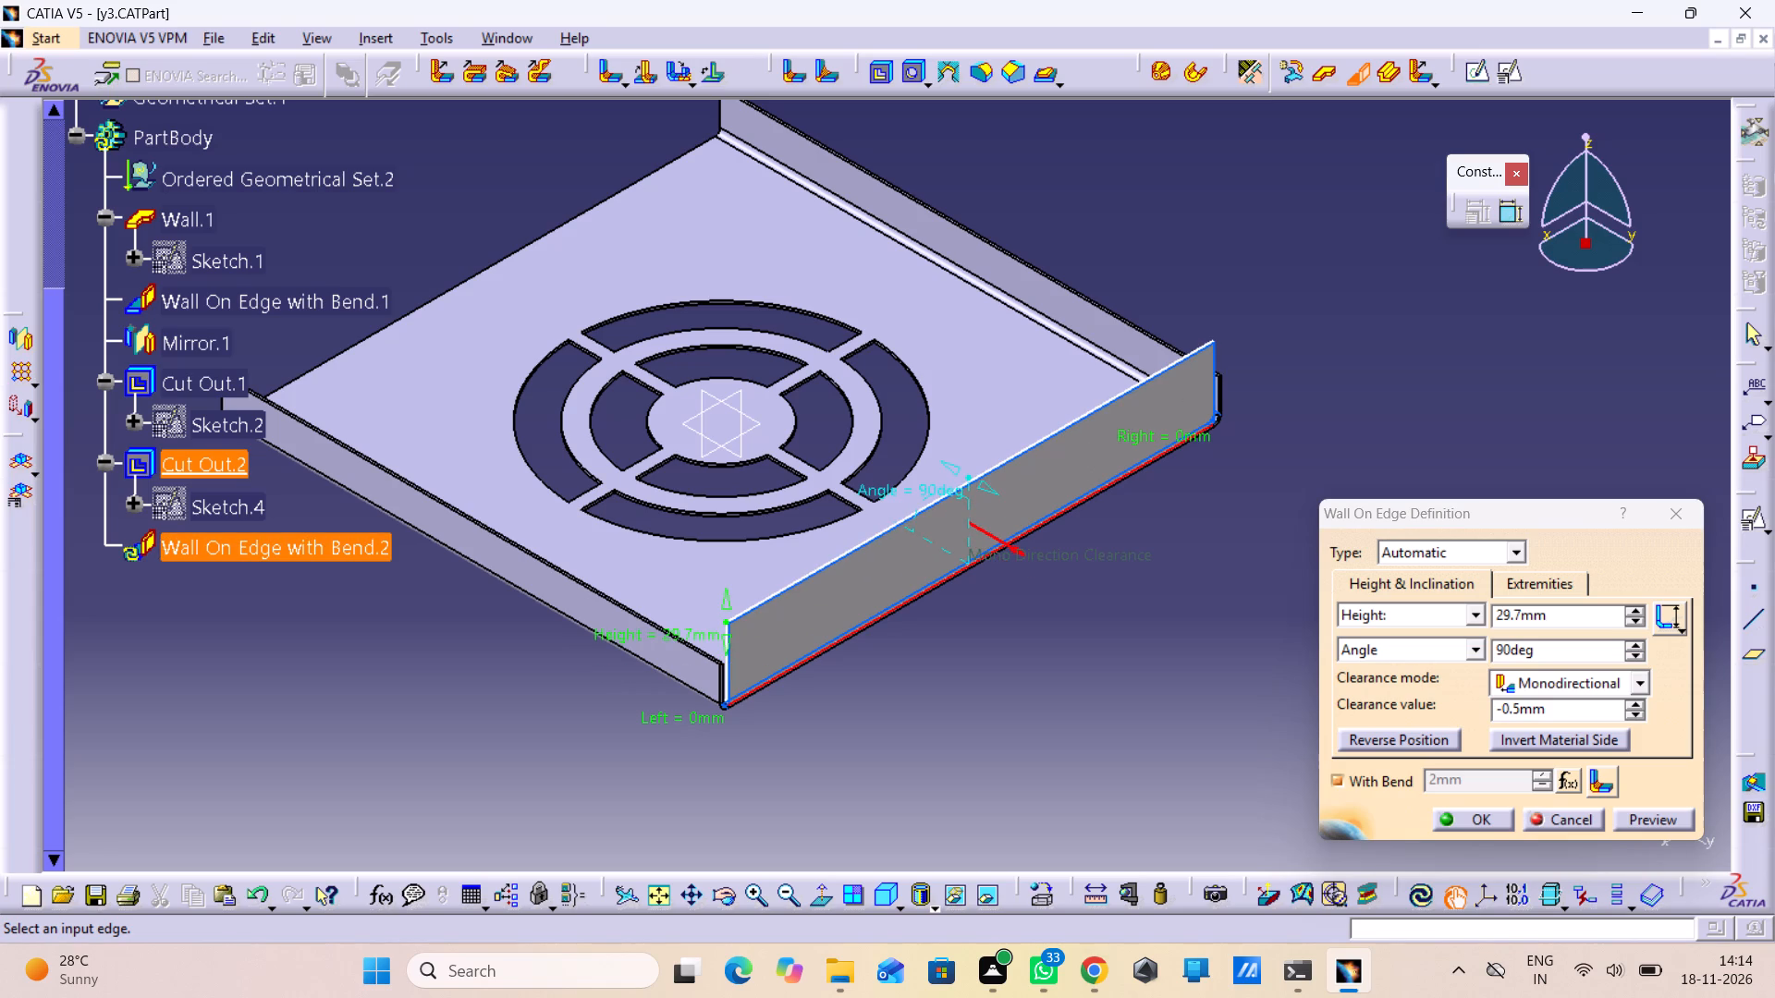
# Set the new edge wall's left and right limits to -25 mm each and create the wall.
pyautogui.moveTo(669, 717); pyautogui.dragTo(827, 683)
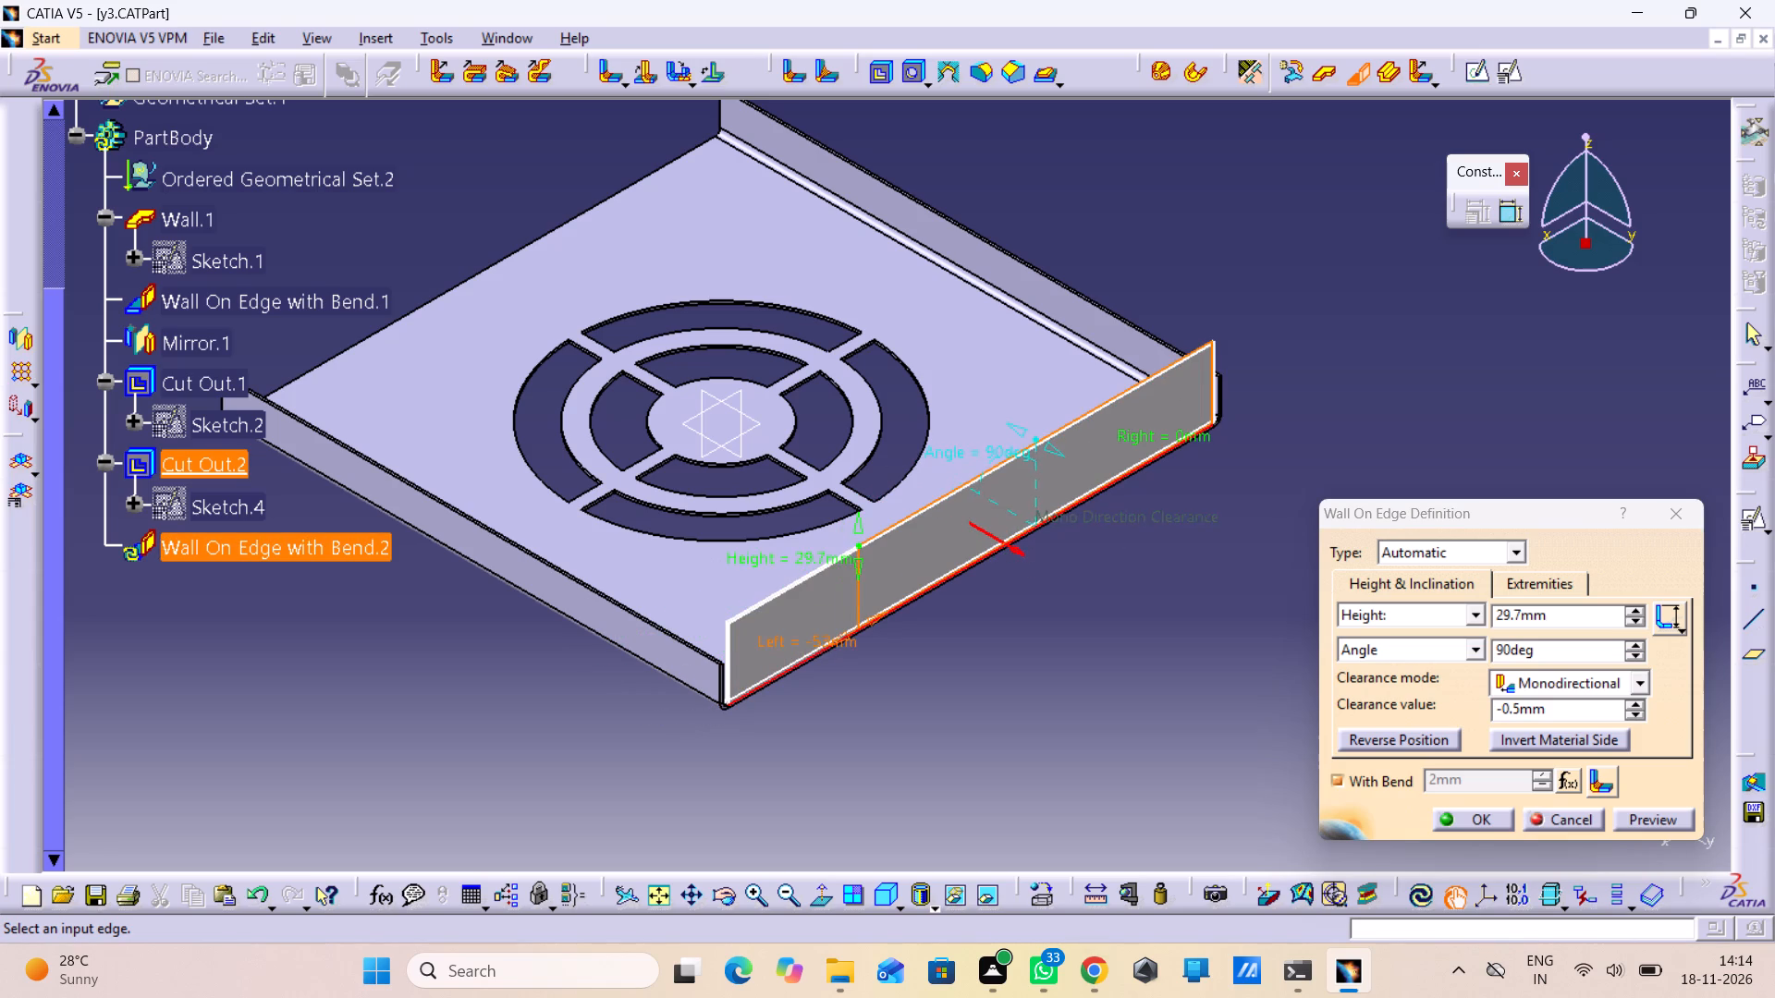
pyautogui.moveTo(827, 683); pyautogui.dragTo(774, 715)
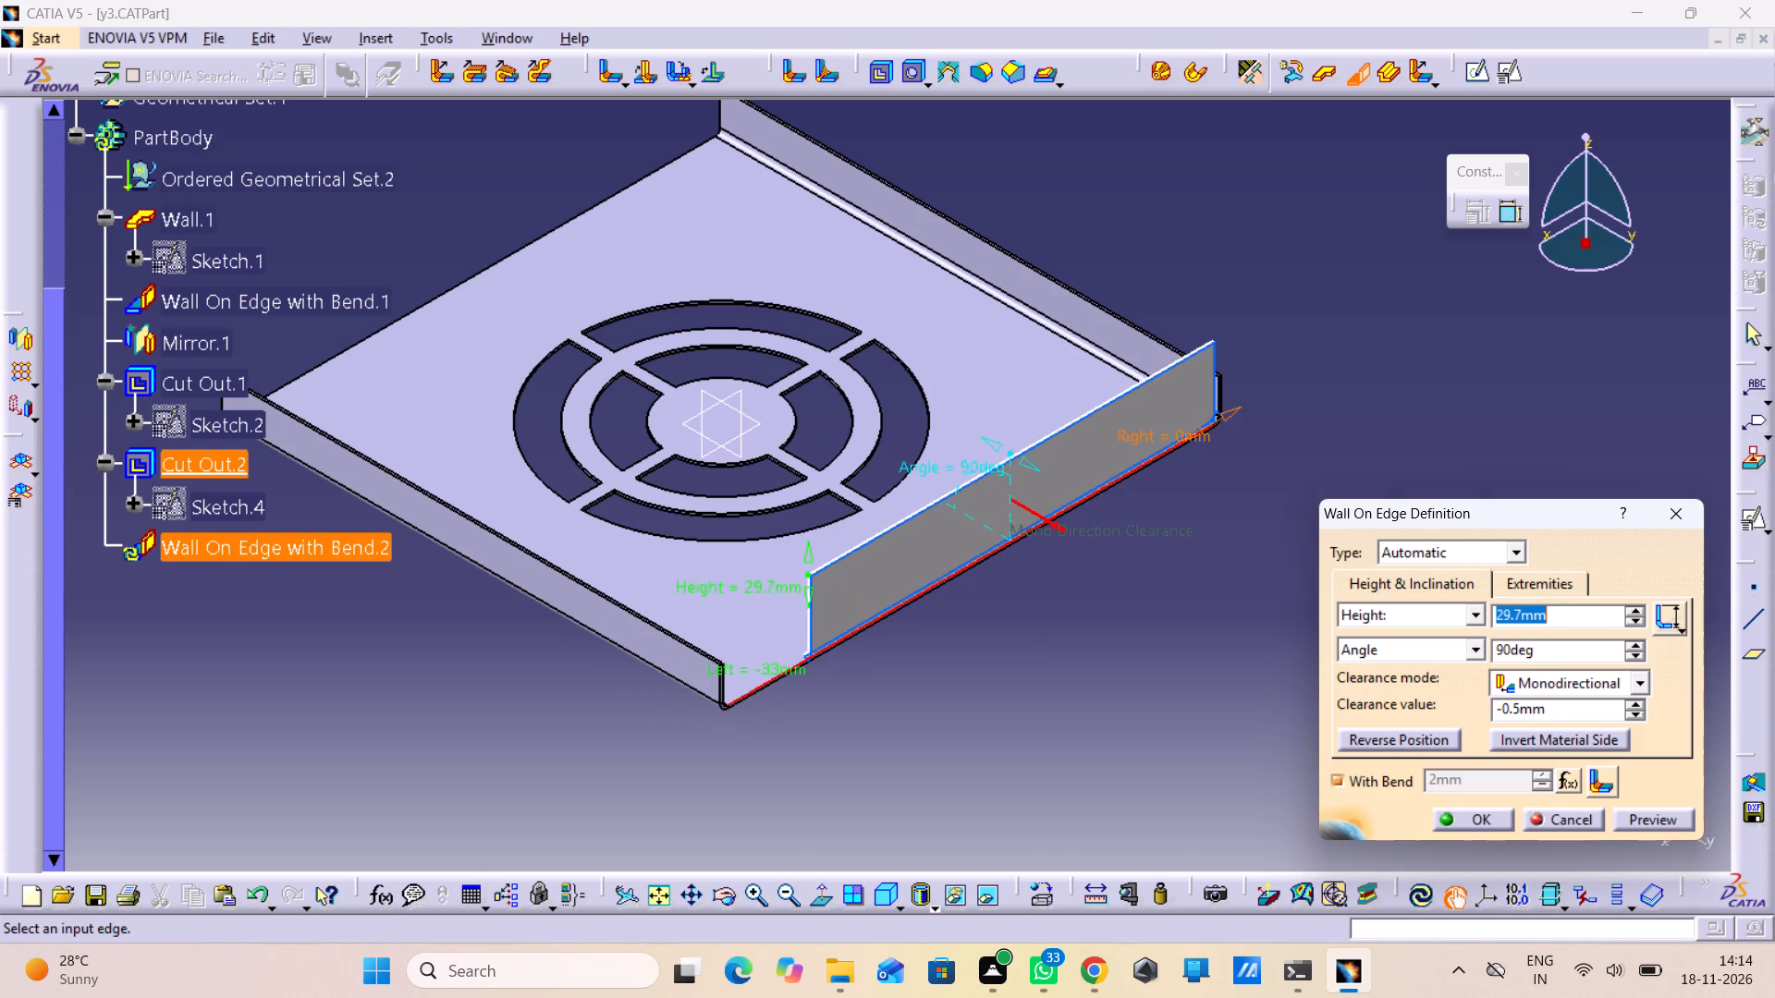
pyautogui.moveTo(1191, 432); pyautogui.dragTo(1165, 473)
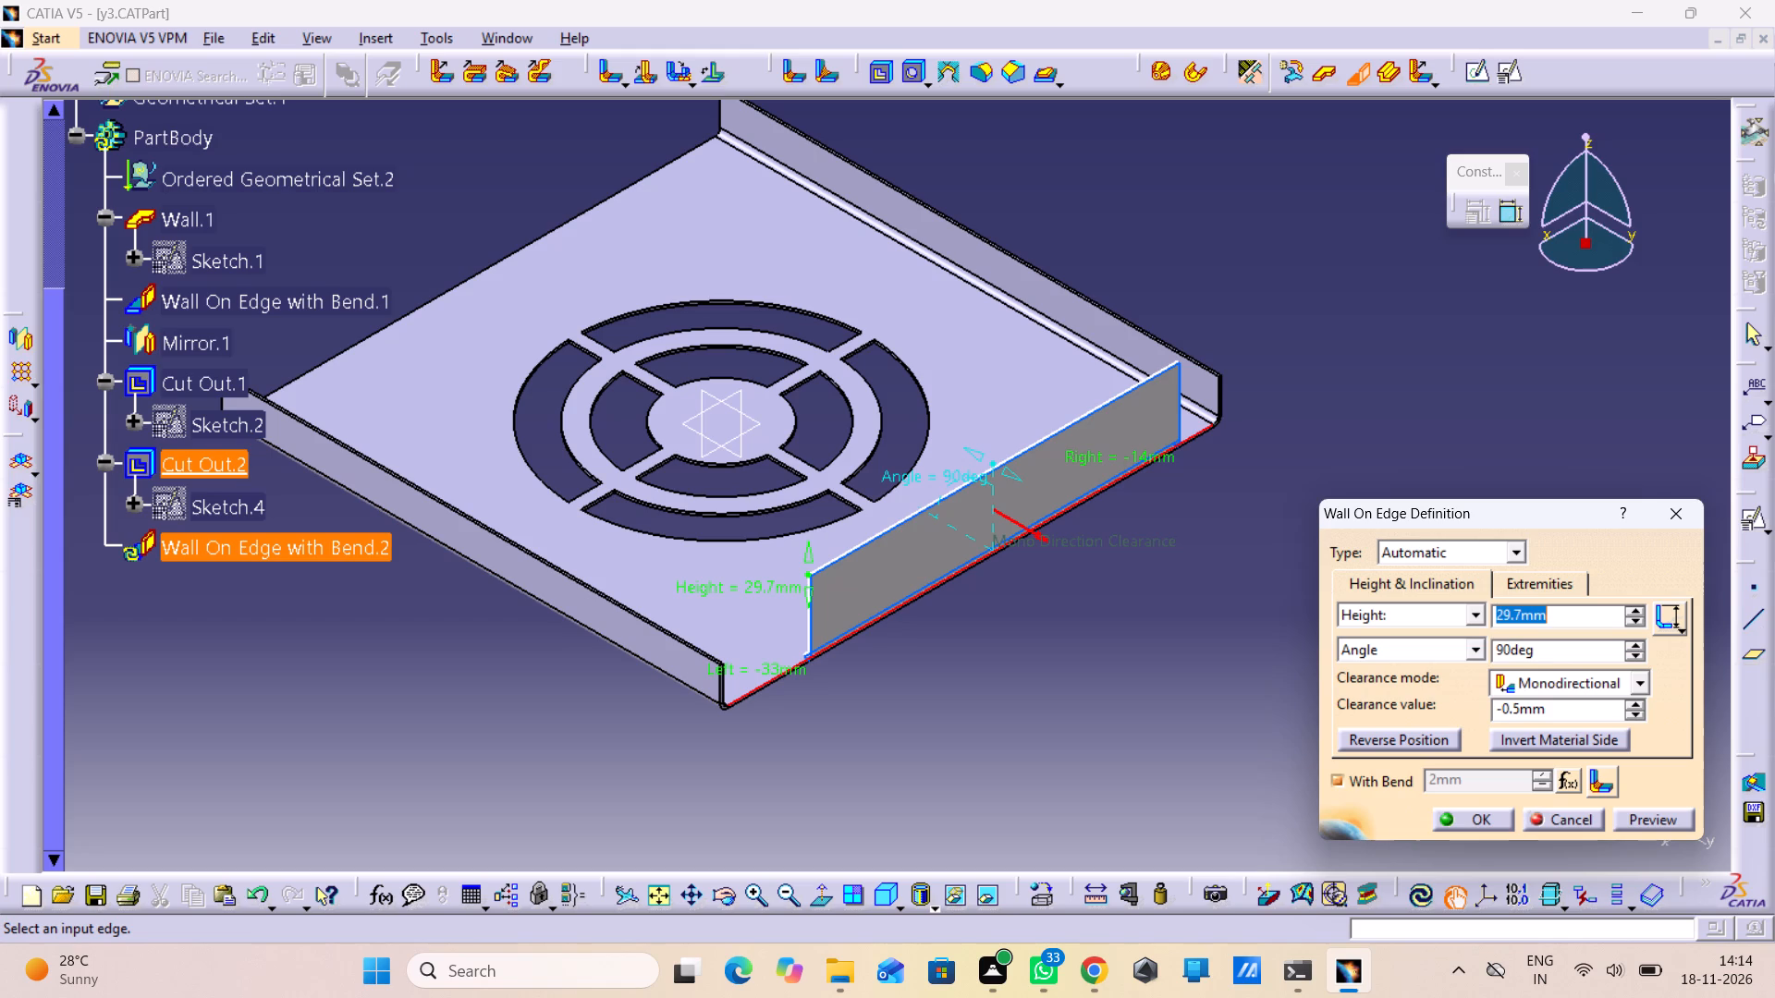
pyautogui.click(762, 663)
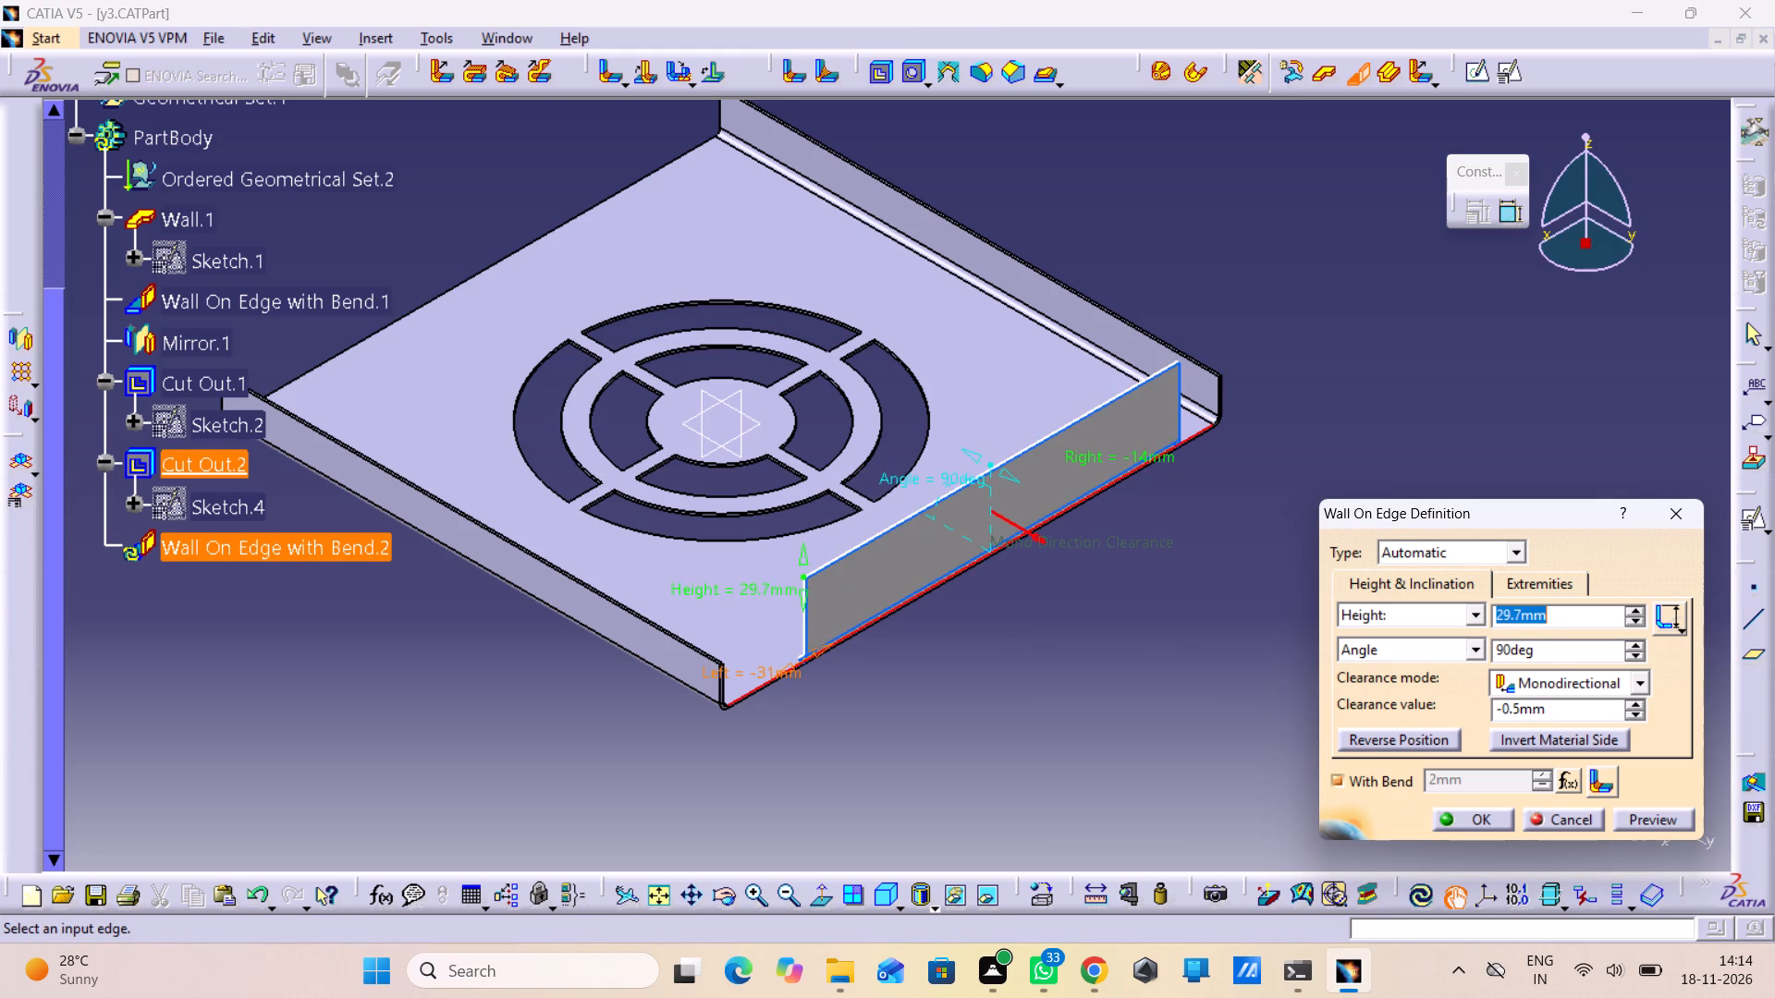
pyautogui.doubleClick(776, 672)
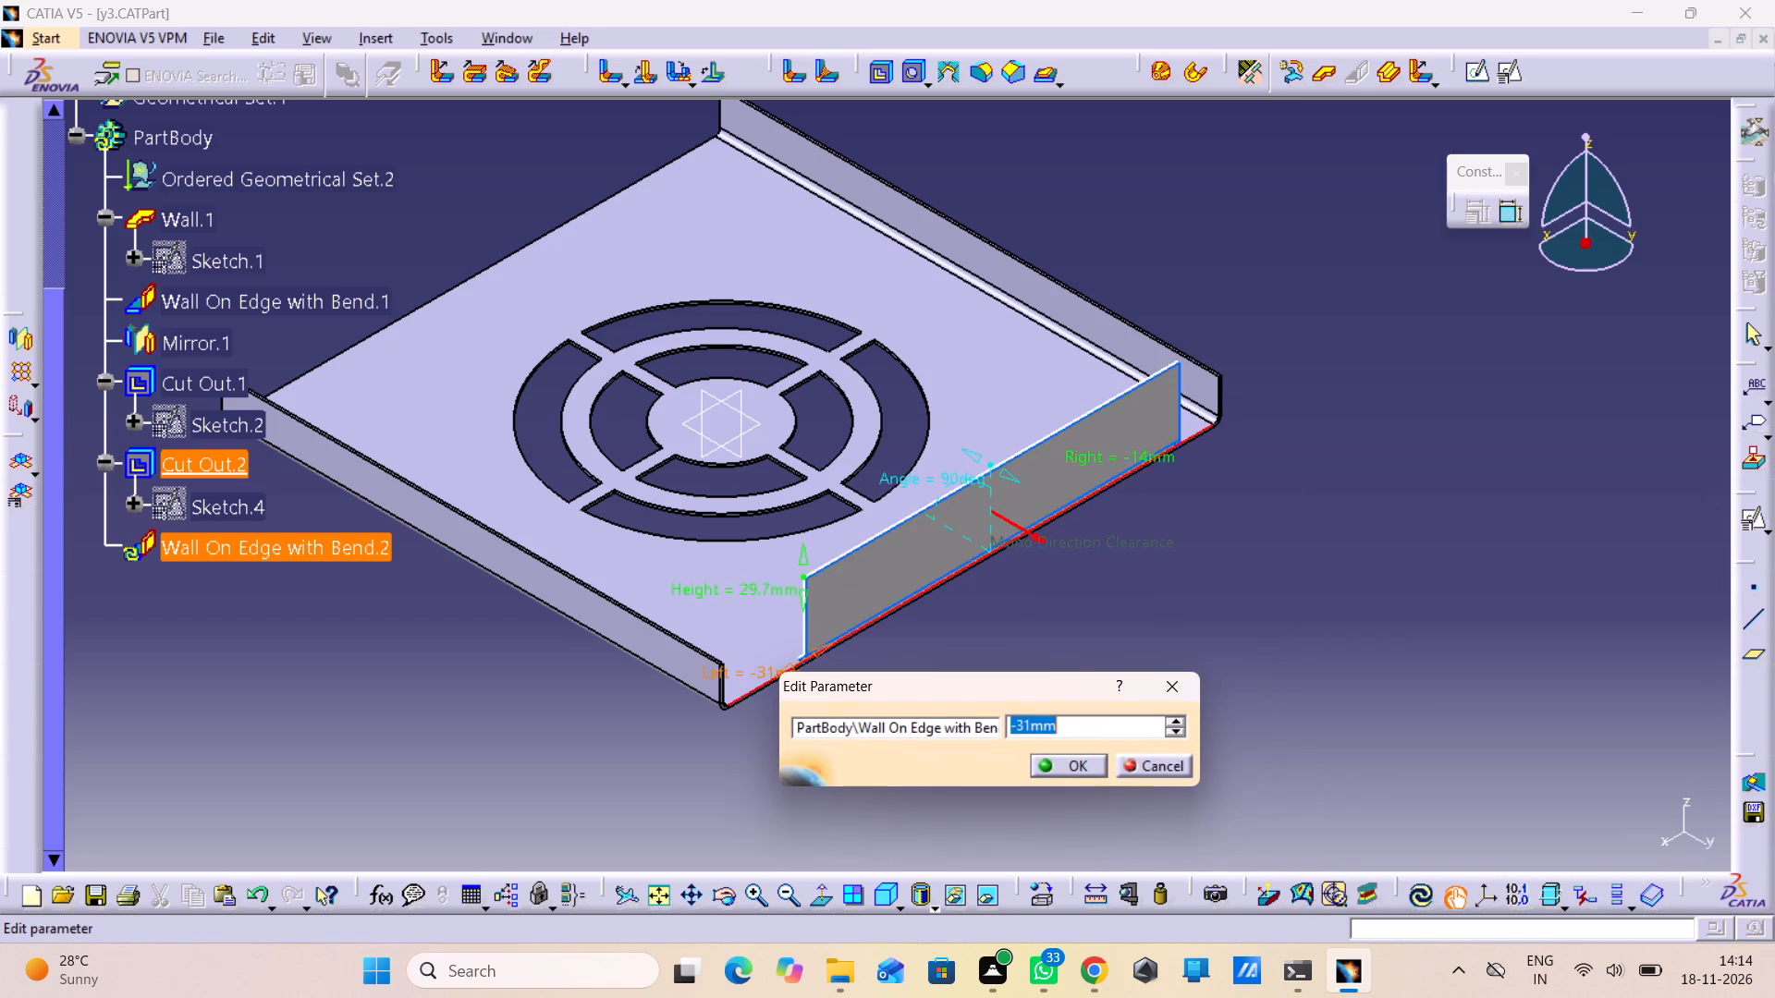
pyautogui.write('-12')
pyautogui.press('BackSpace')
pyautogui.press('BackSpace')
pyautogui.write('25')
pyautogui.press('Return')
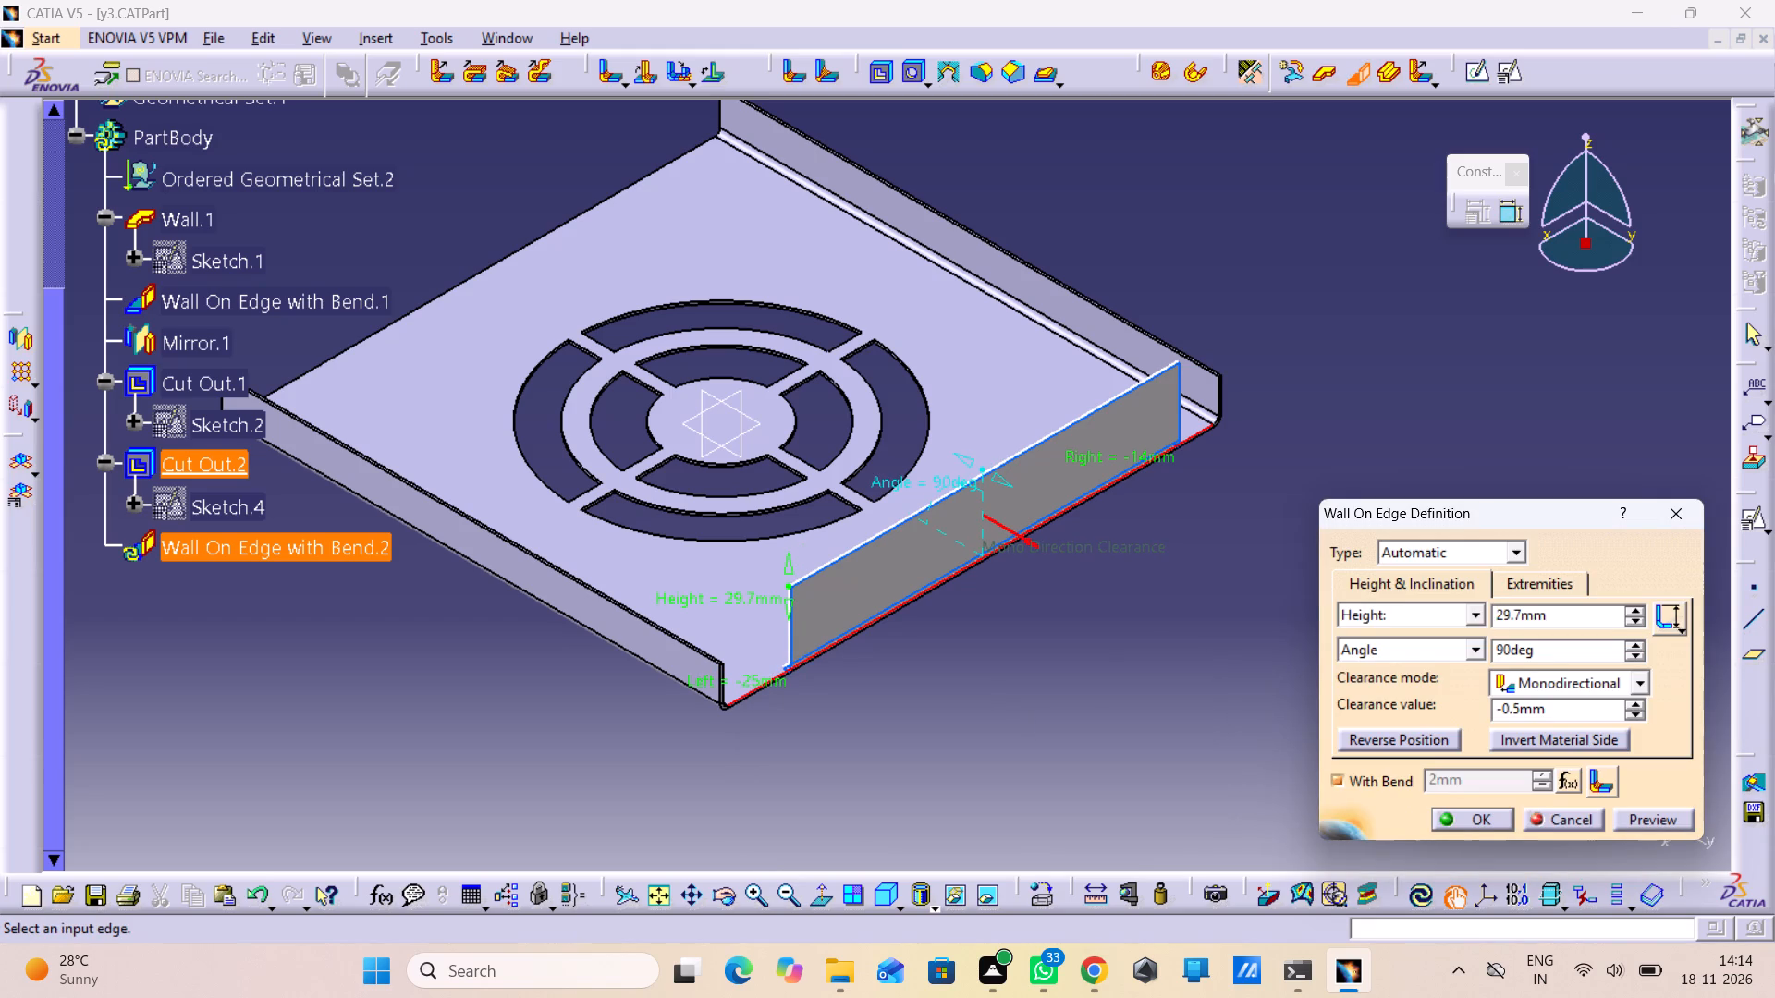
pyautogui.doubleClick(1138, 459)
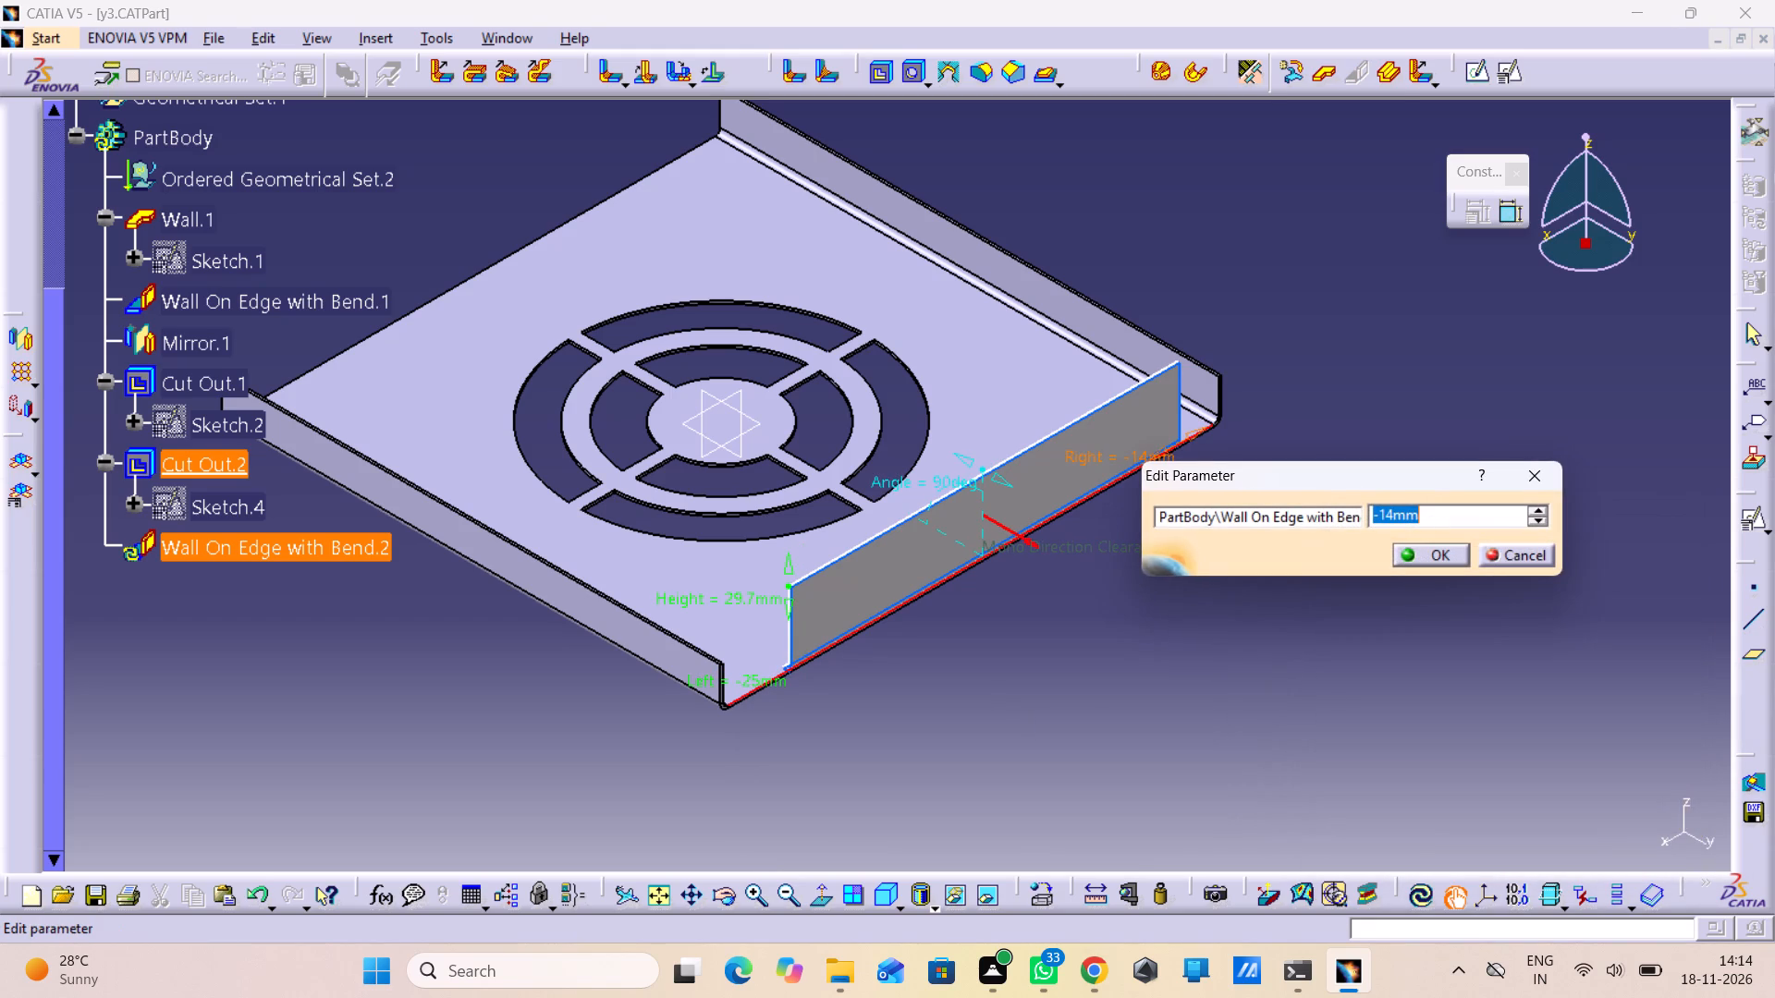
pyautogui.write('-25')
pyautogui.press('Return')
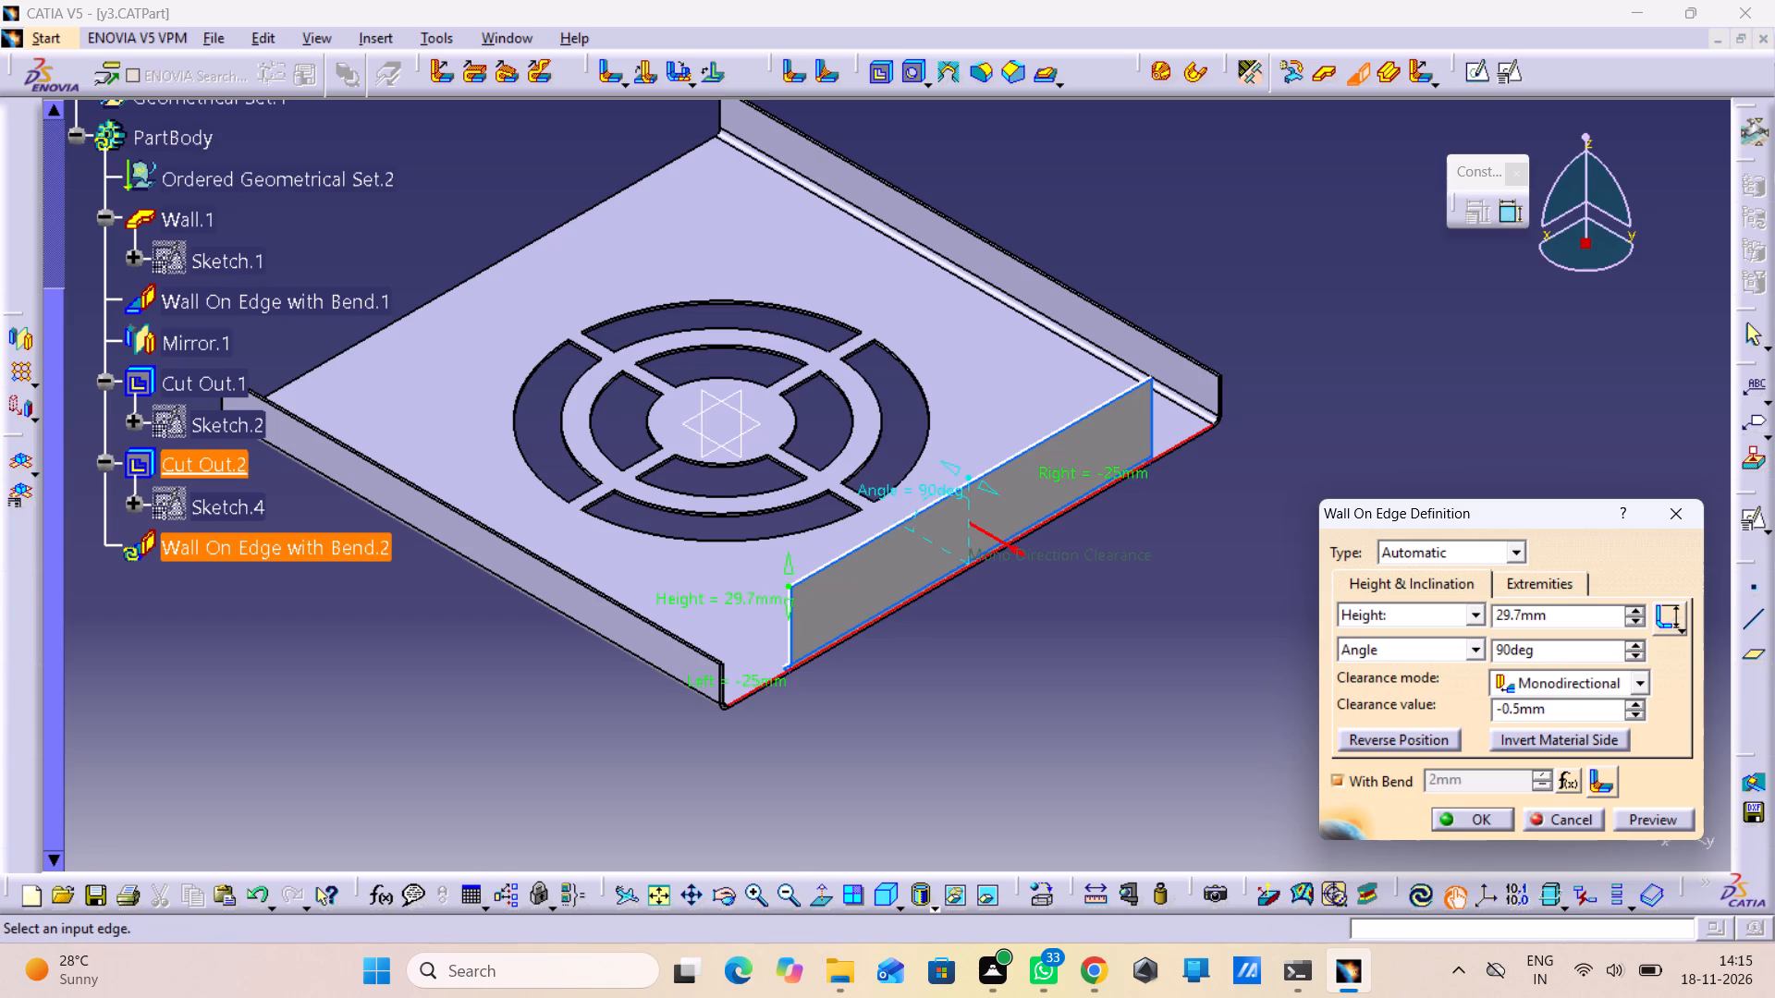
pyautogui.click(1500, 822)
pyautogui.click(1195, 724)
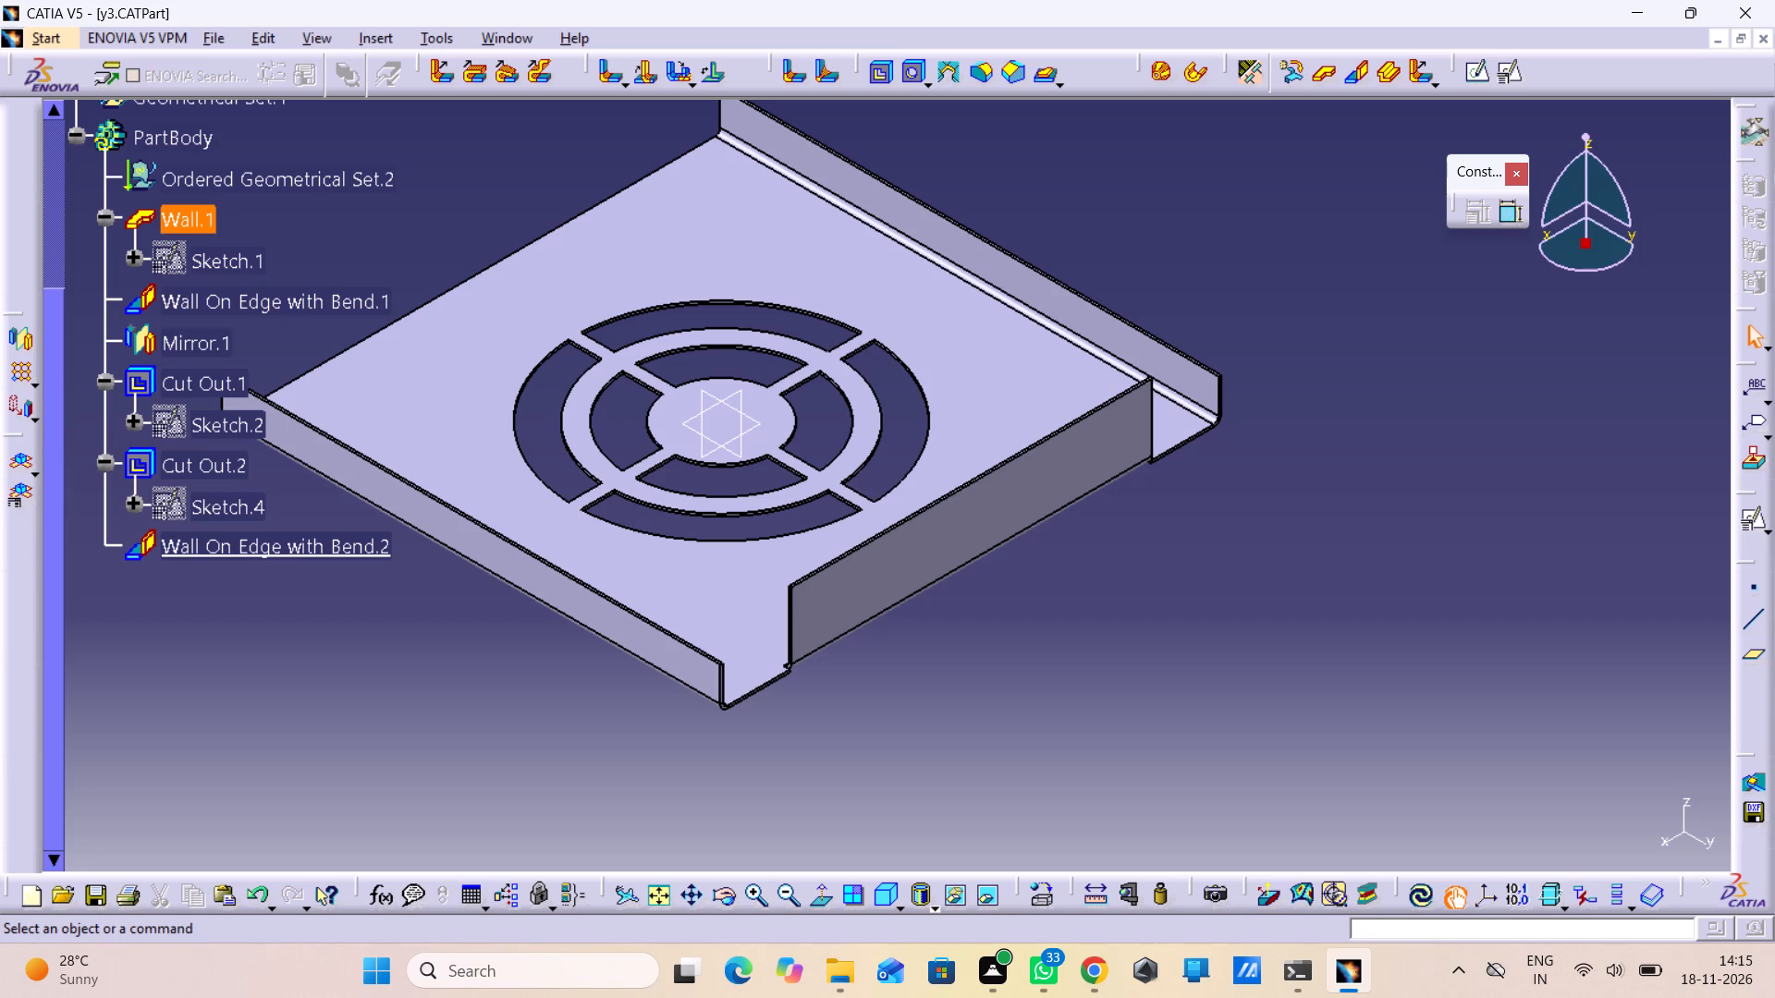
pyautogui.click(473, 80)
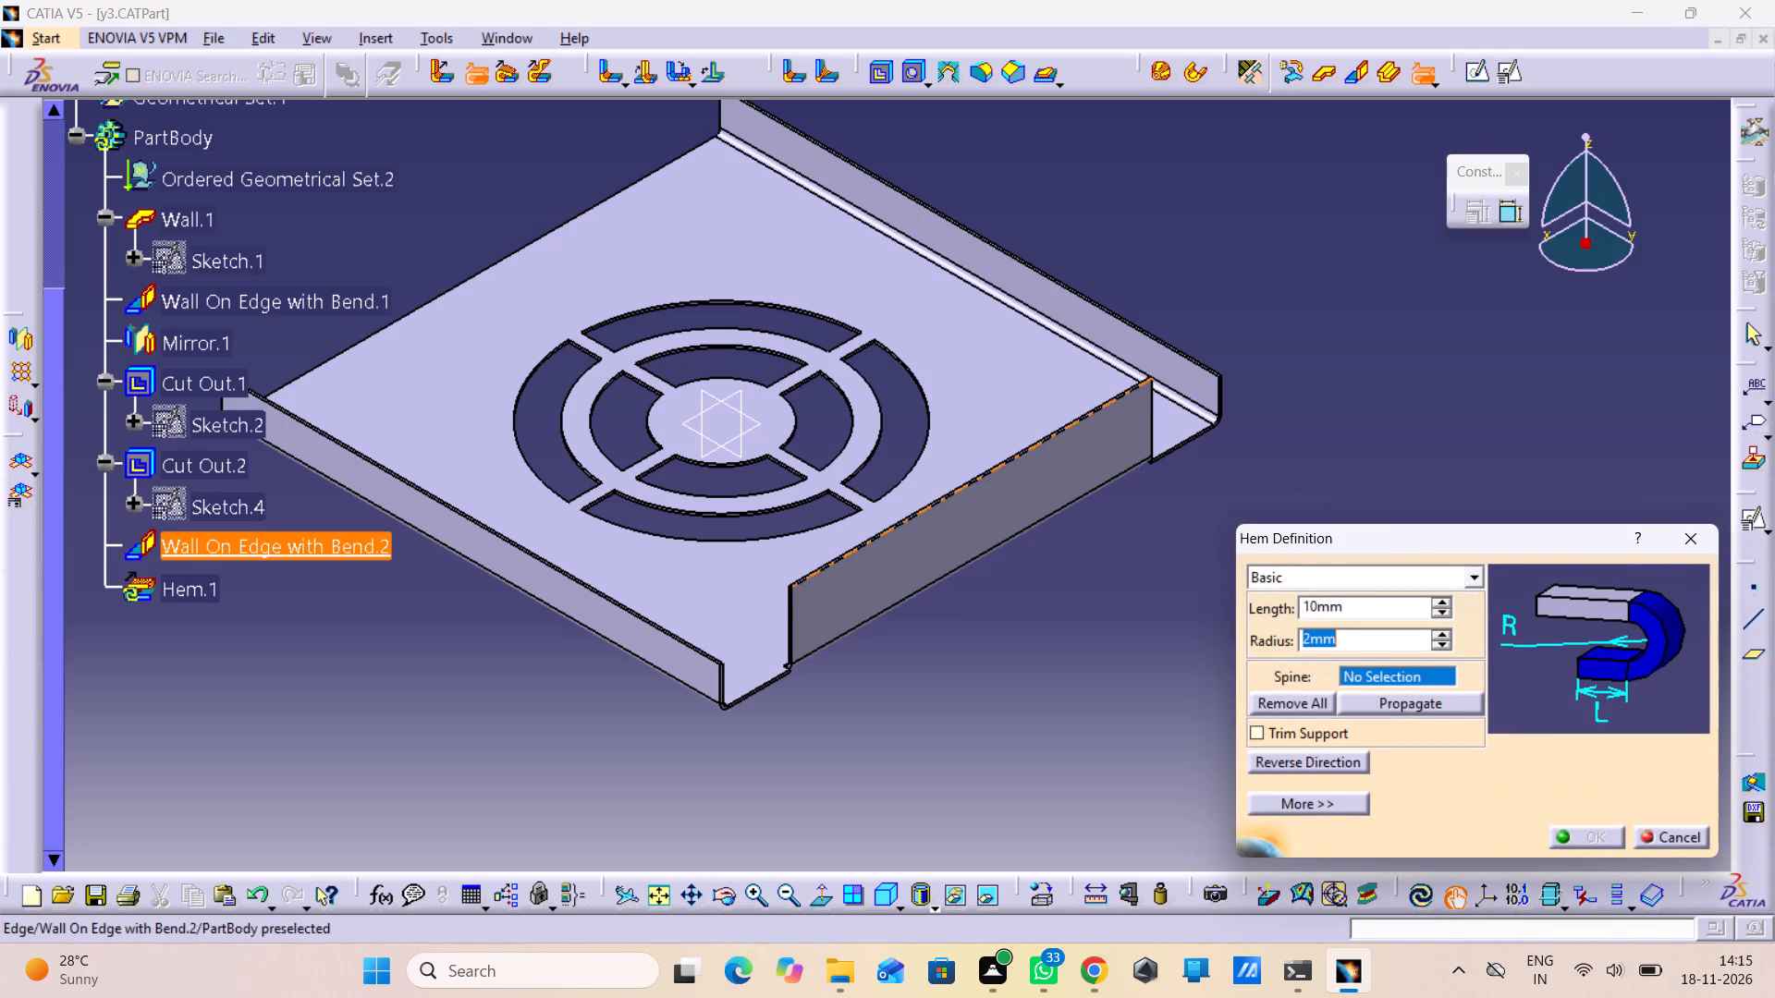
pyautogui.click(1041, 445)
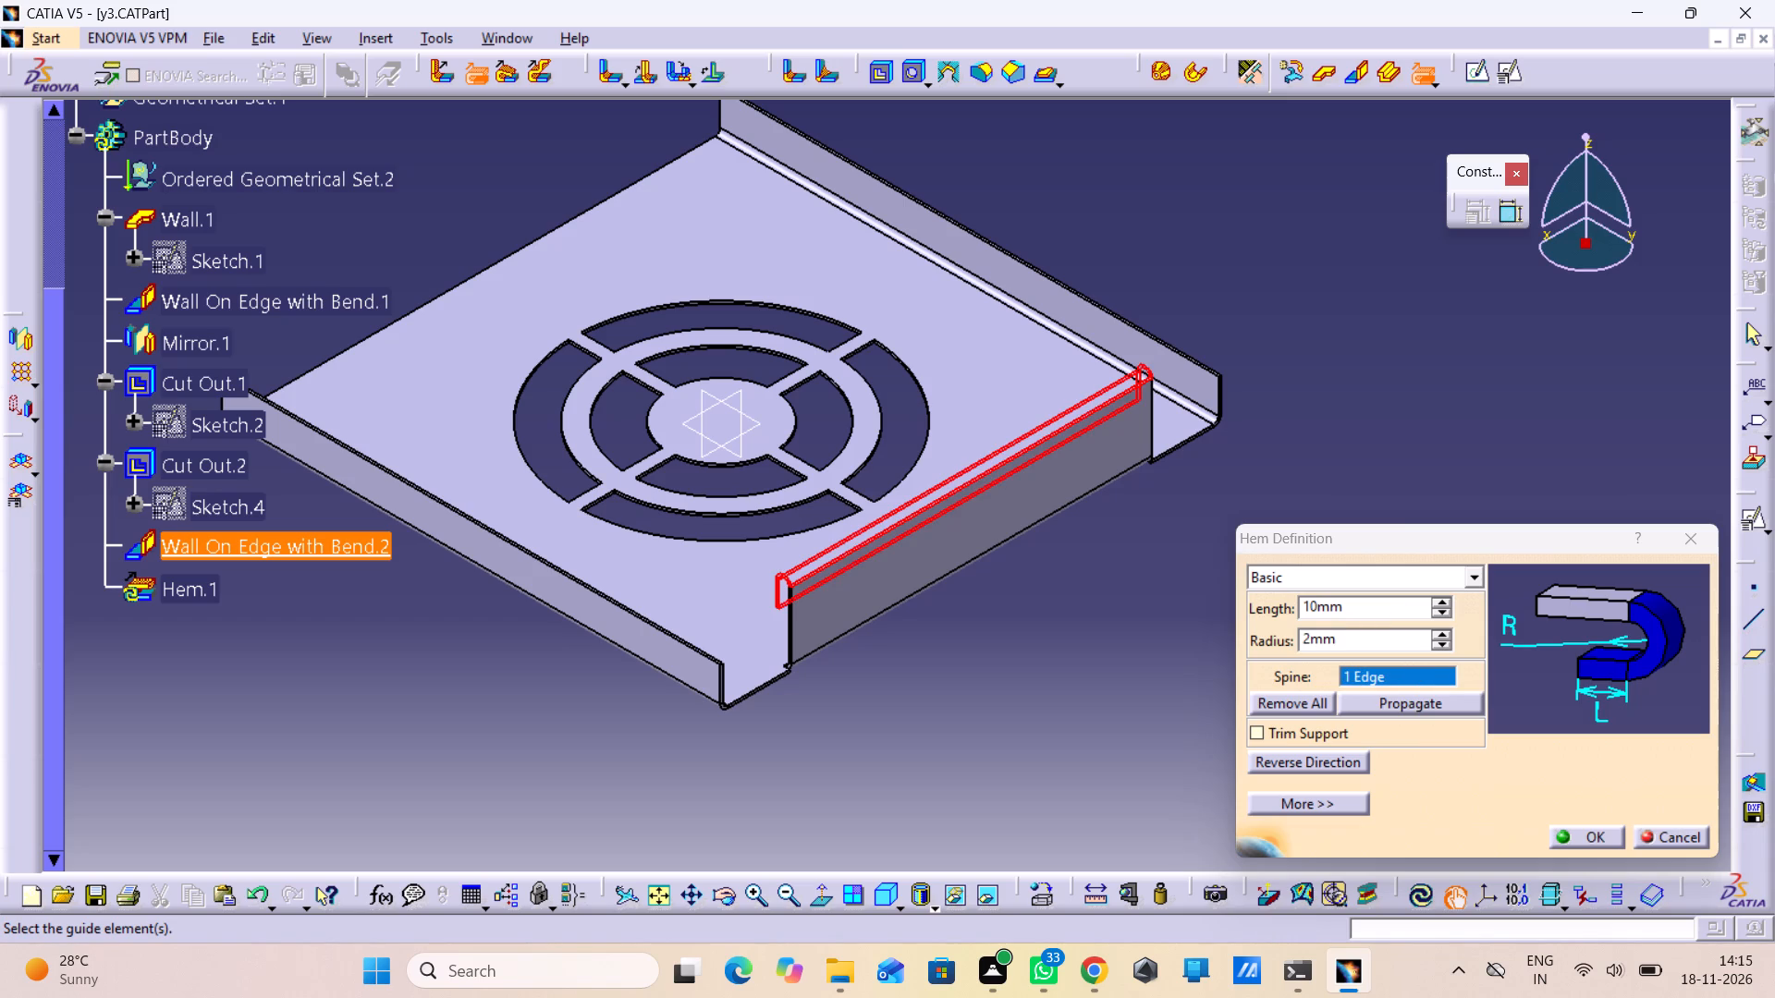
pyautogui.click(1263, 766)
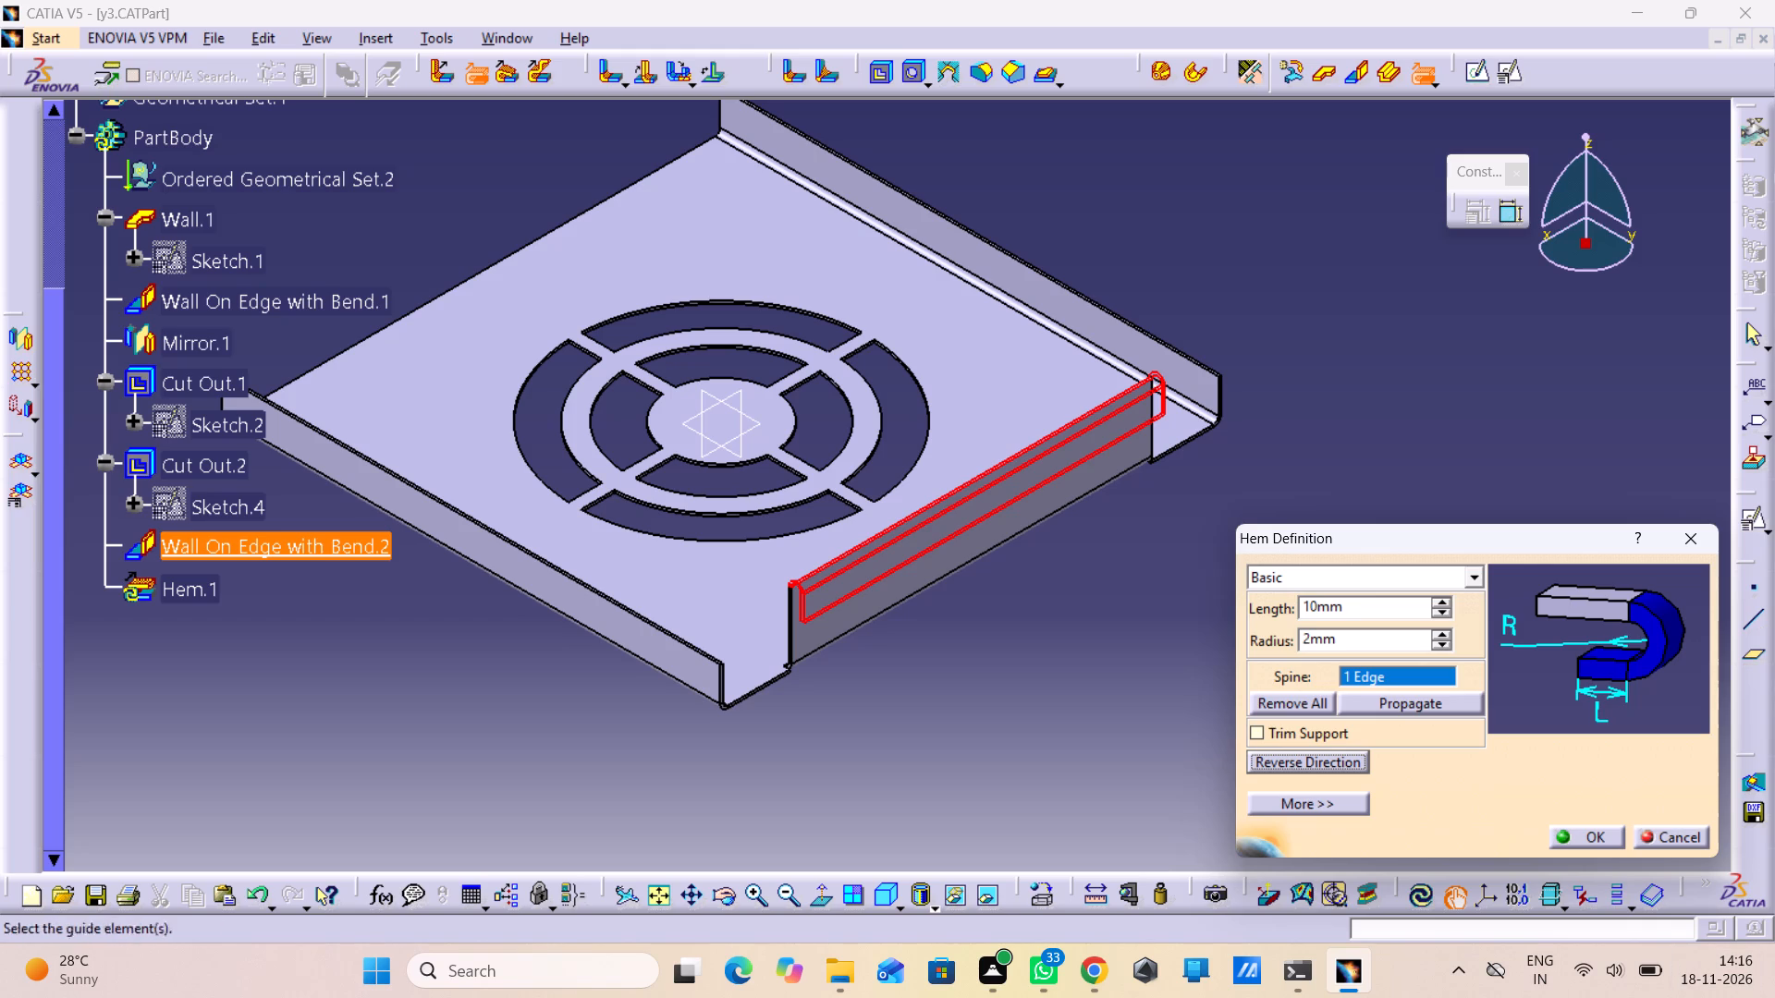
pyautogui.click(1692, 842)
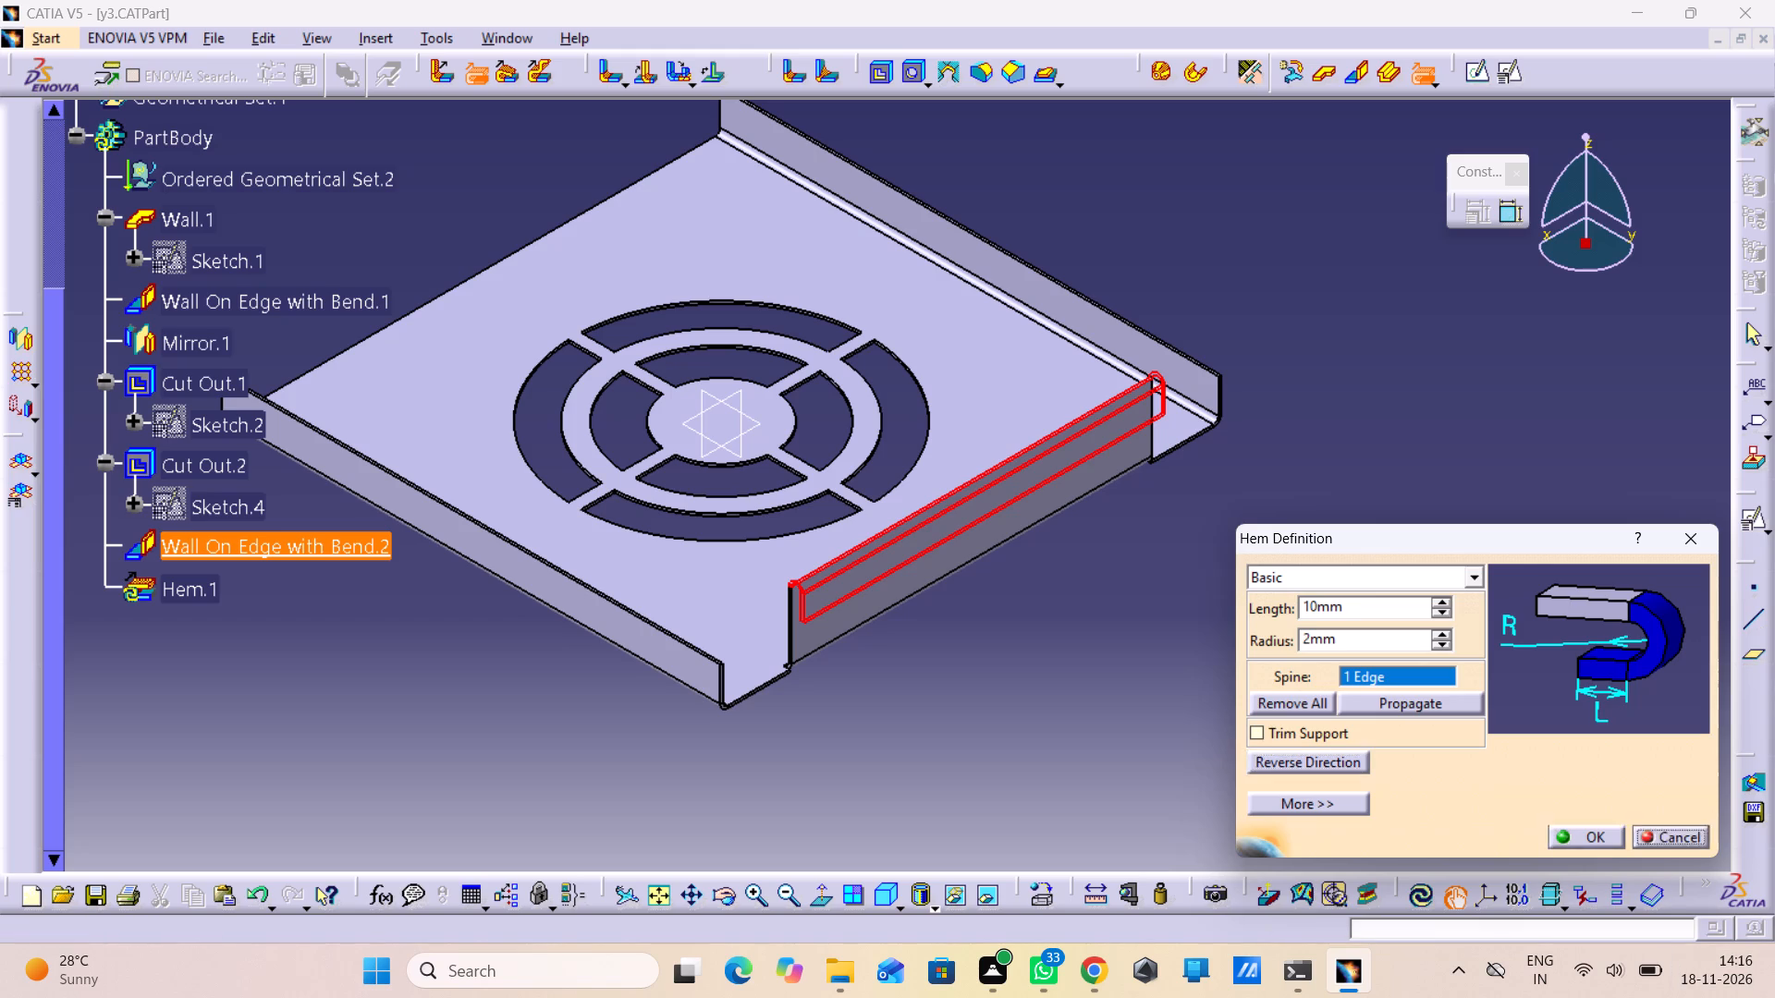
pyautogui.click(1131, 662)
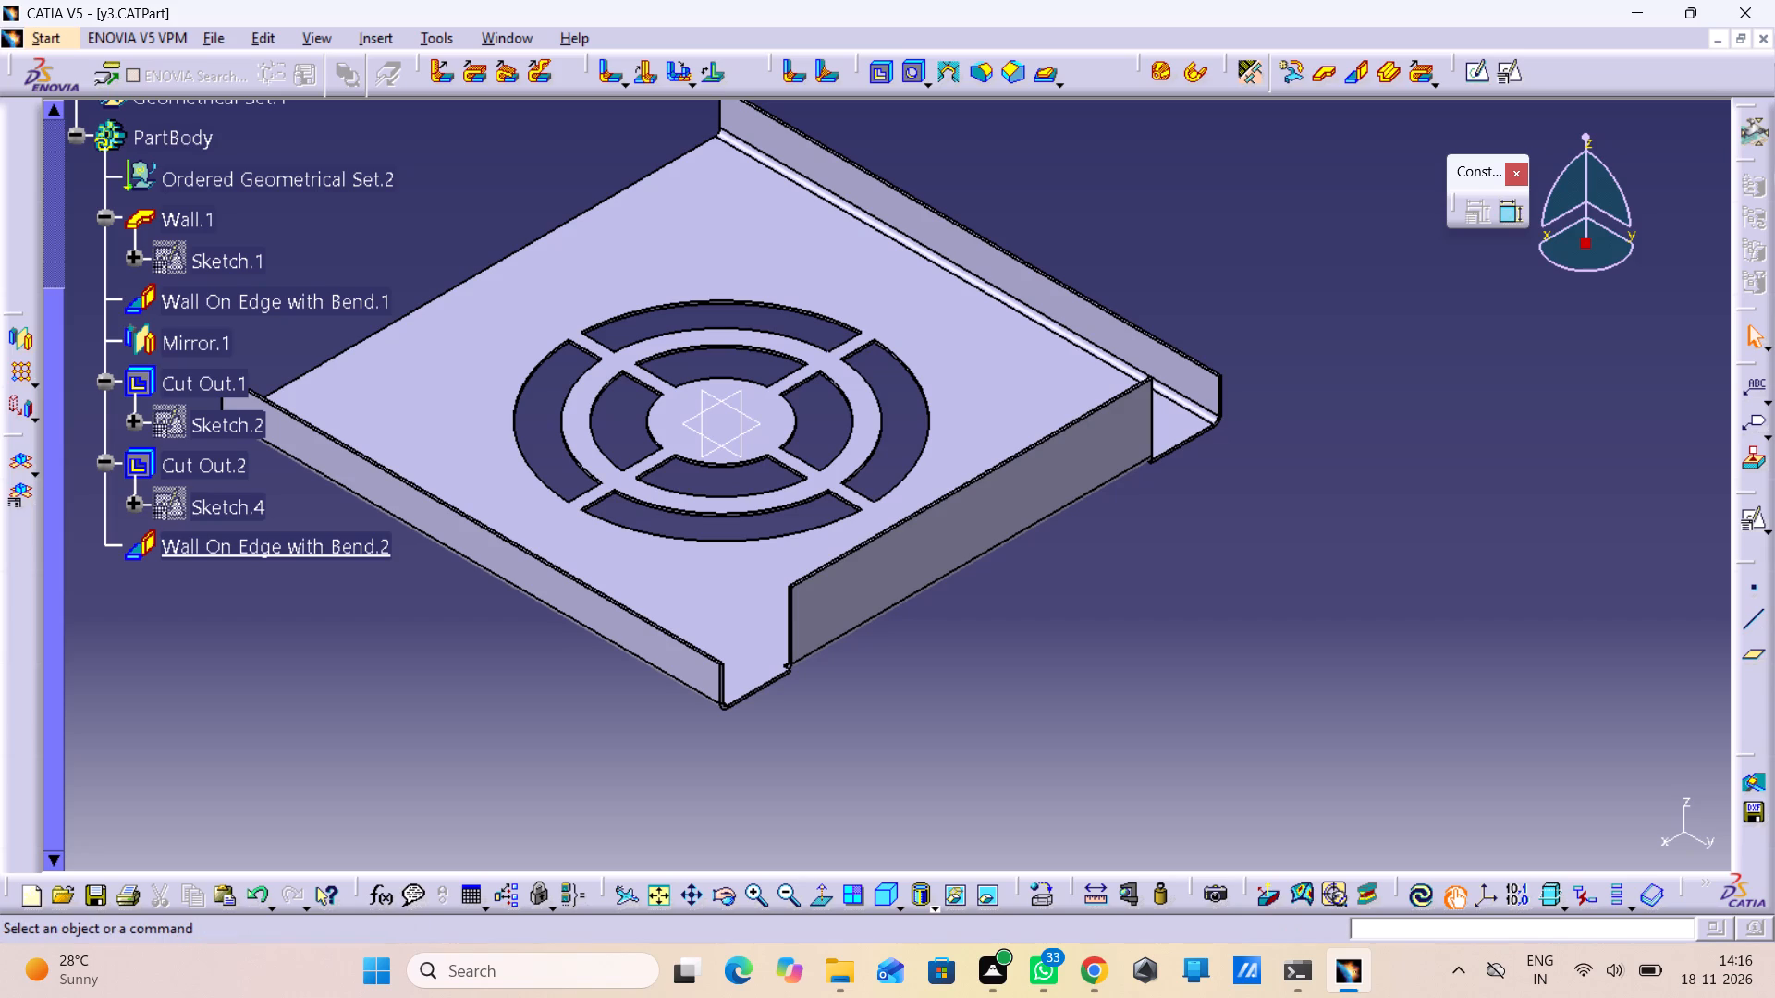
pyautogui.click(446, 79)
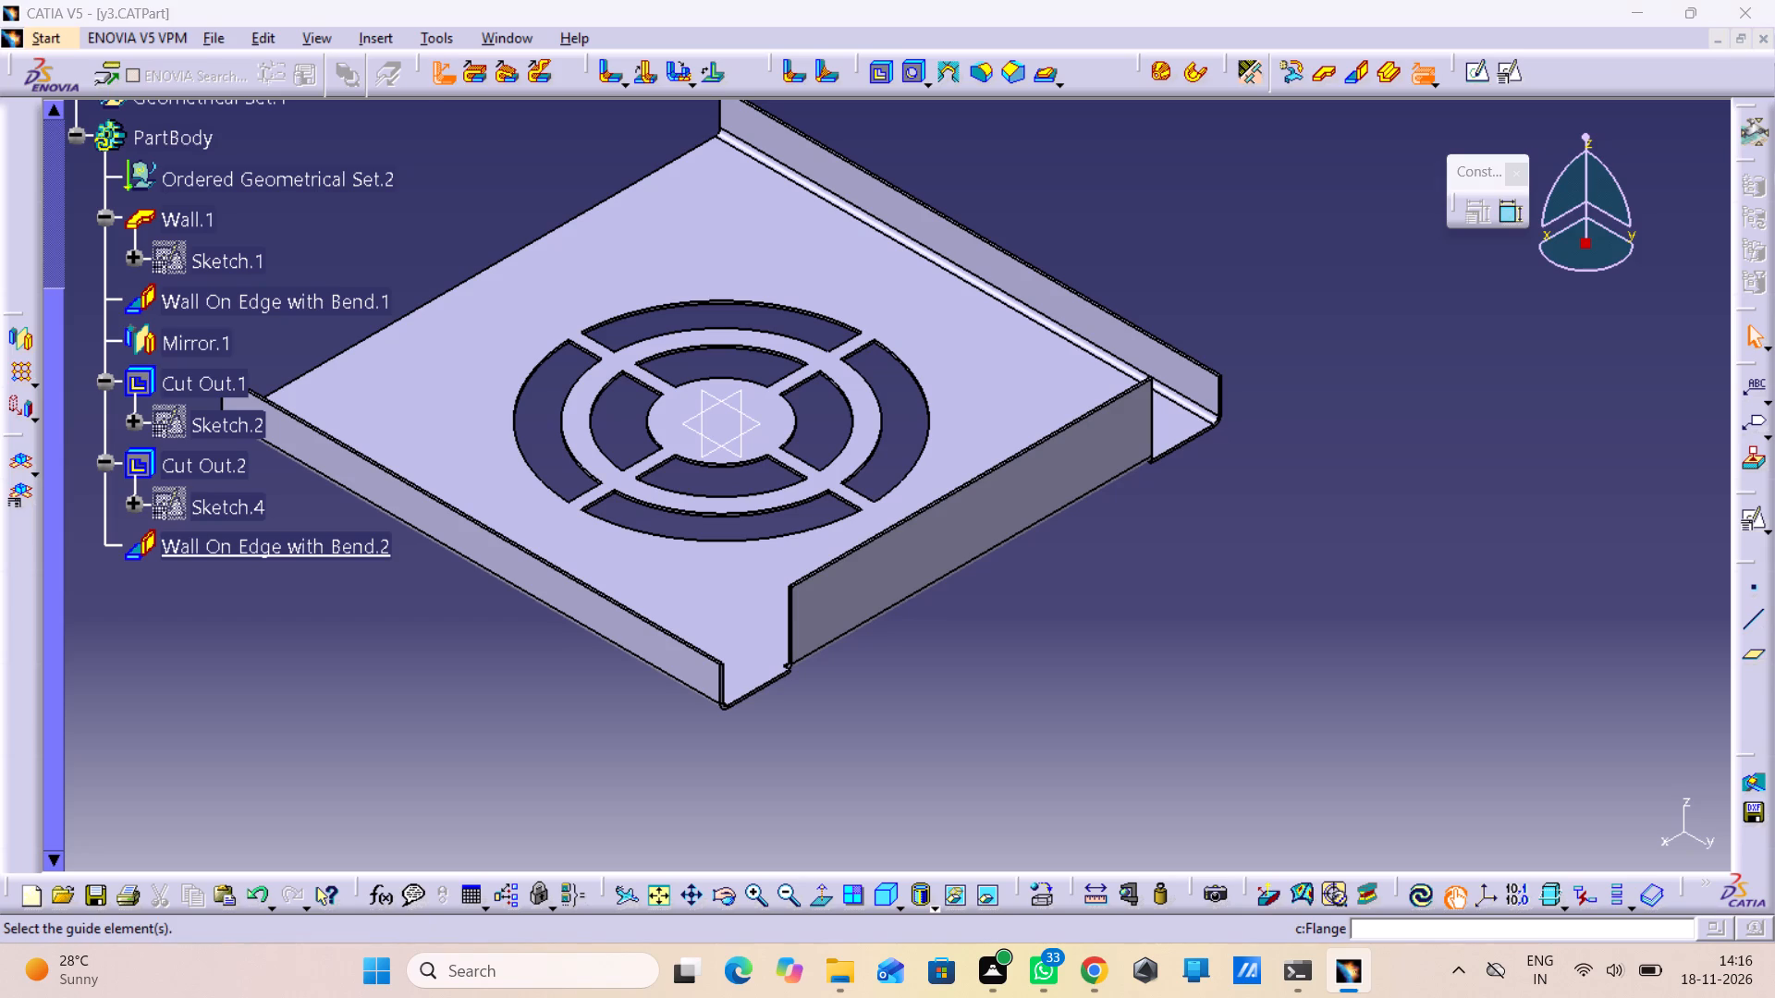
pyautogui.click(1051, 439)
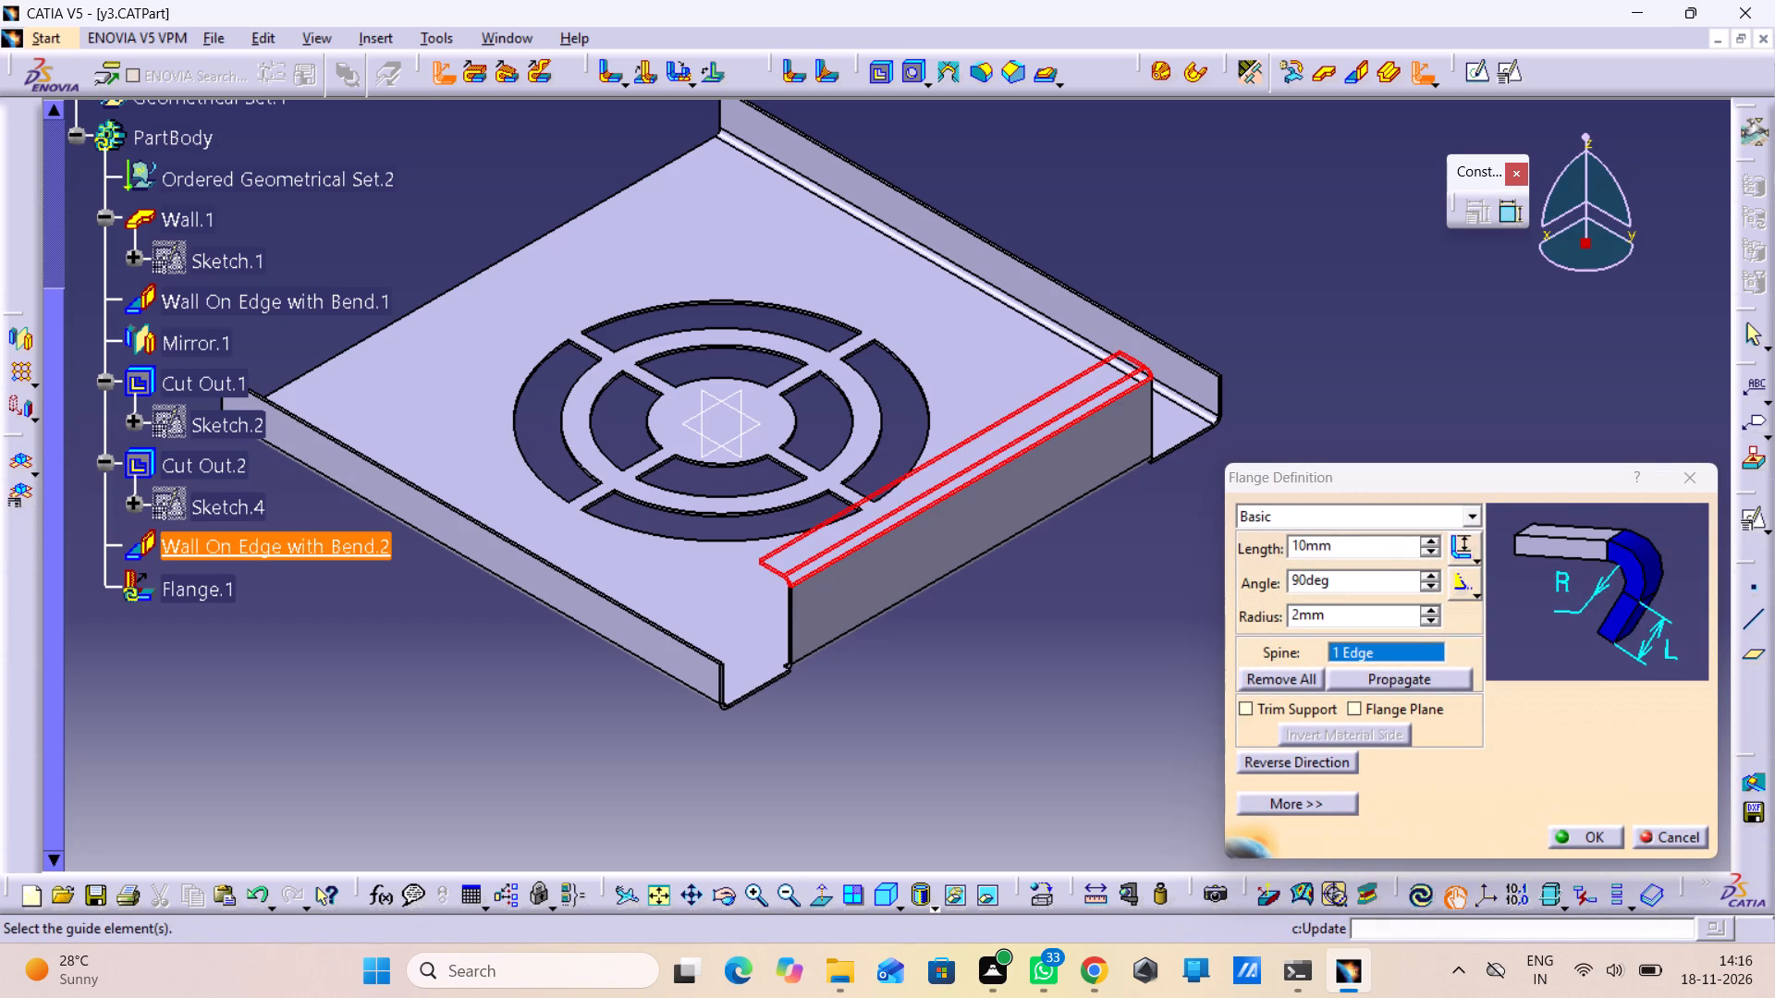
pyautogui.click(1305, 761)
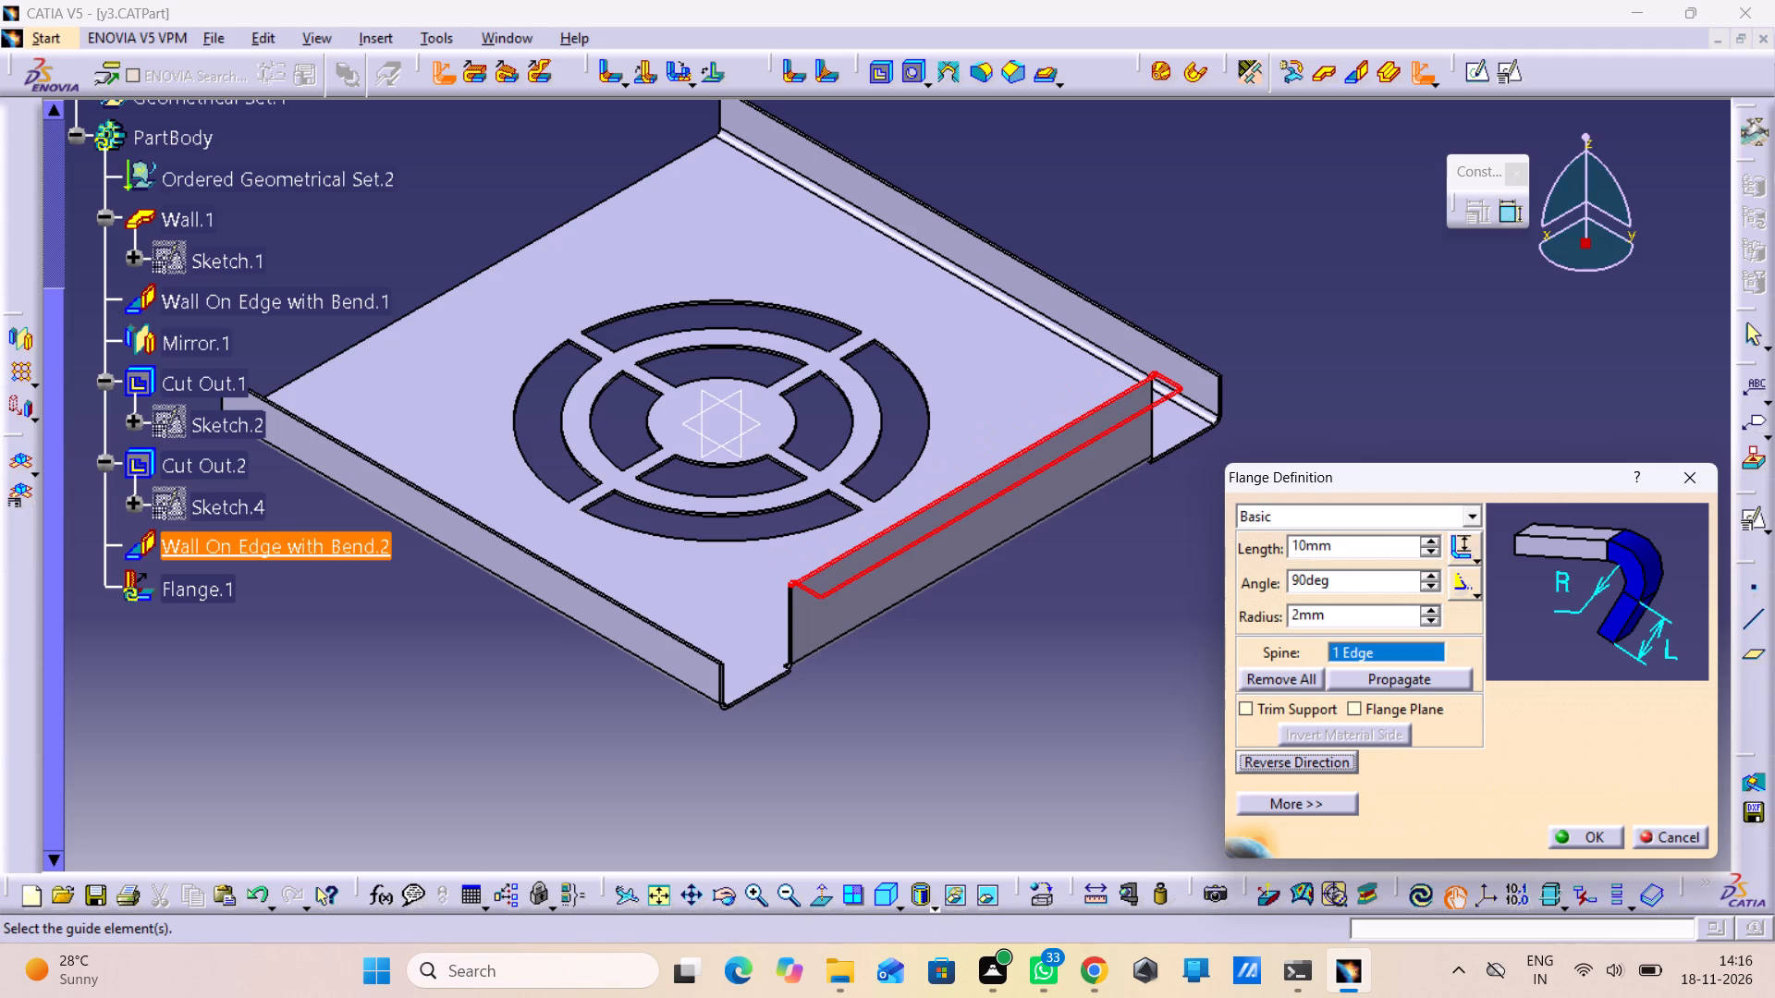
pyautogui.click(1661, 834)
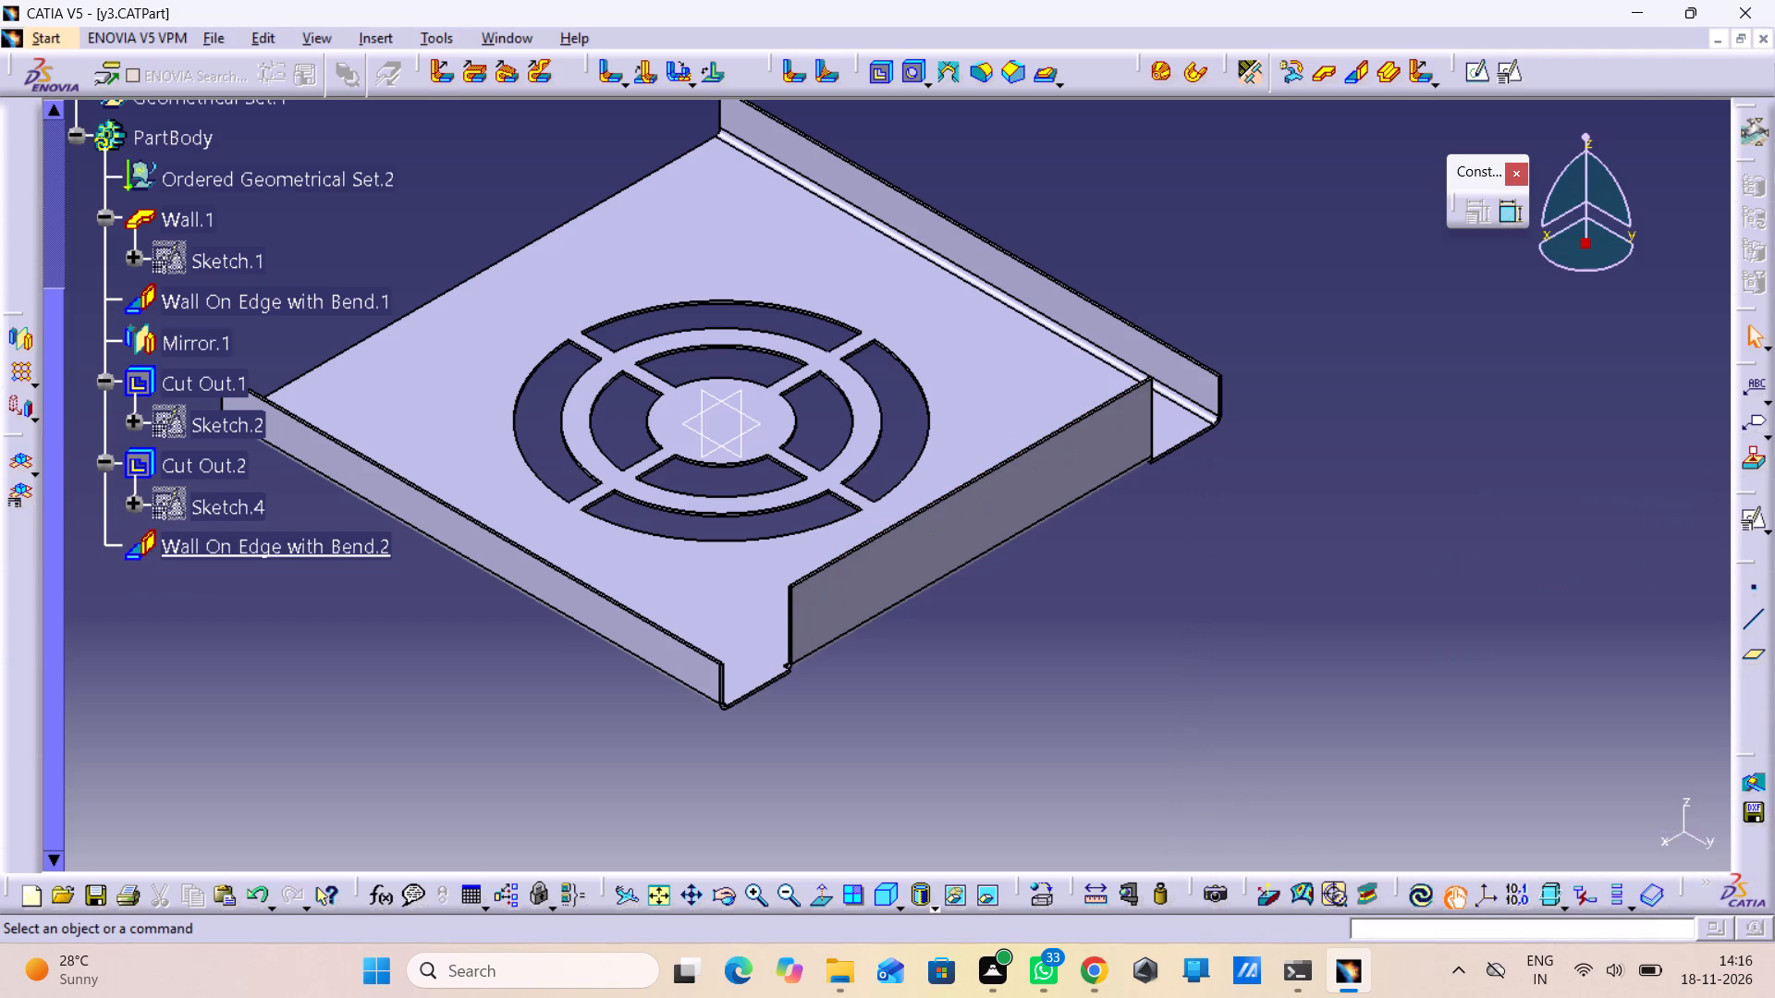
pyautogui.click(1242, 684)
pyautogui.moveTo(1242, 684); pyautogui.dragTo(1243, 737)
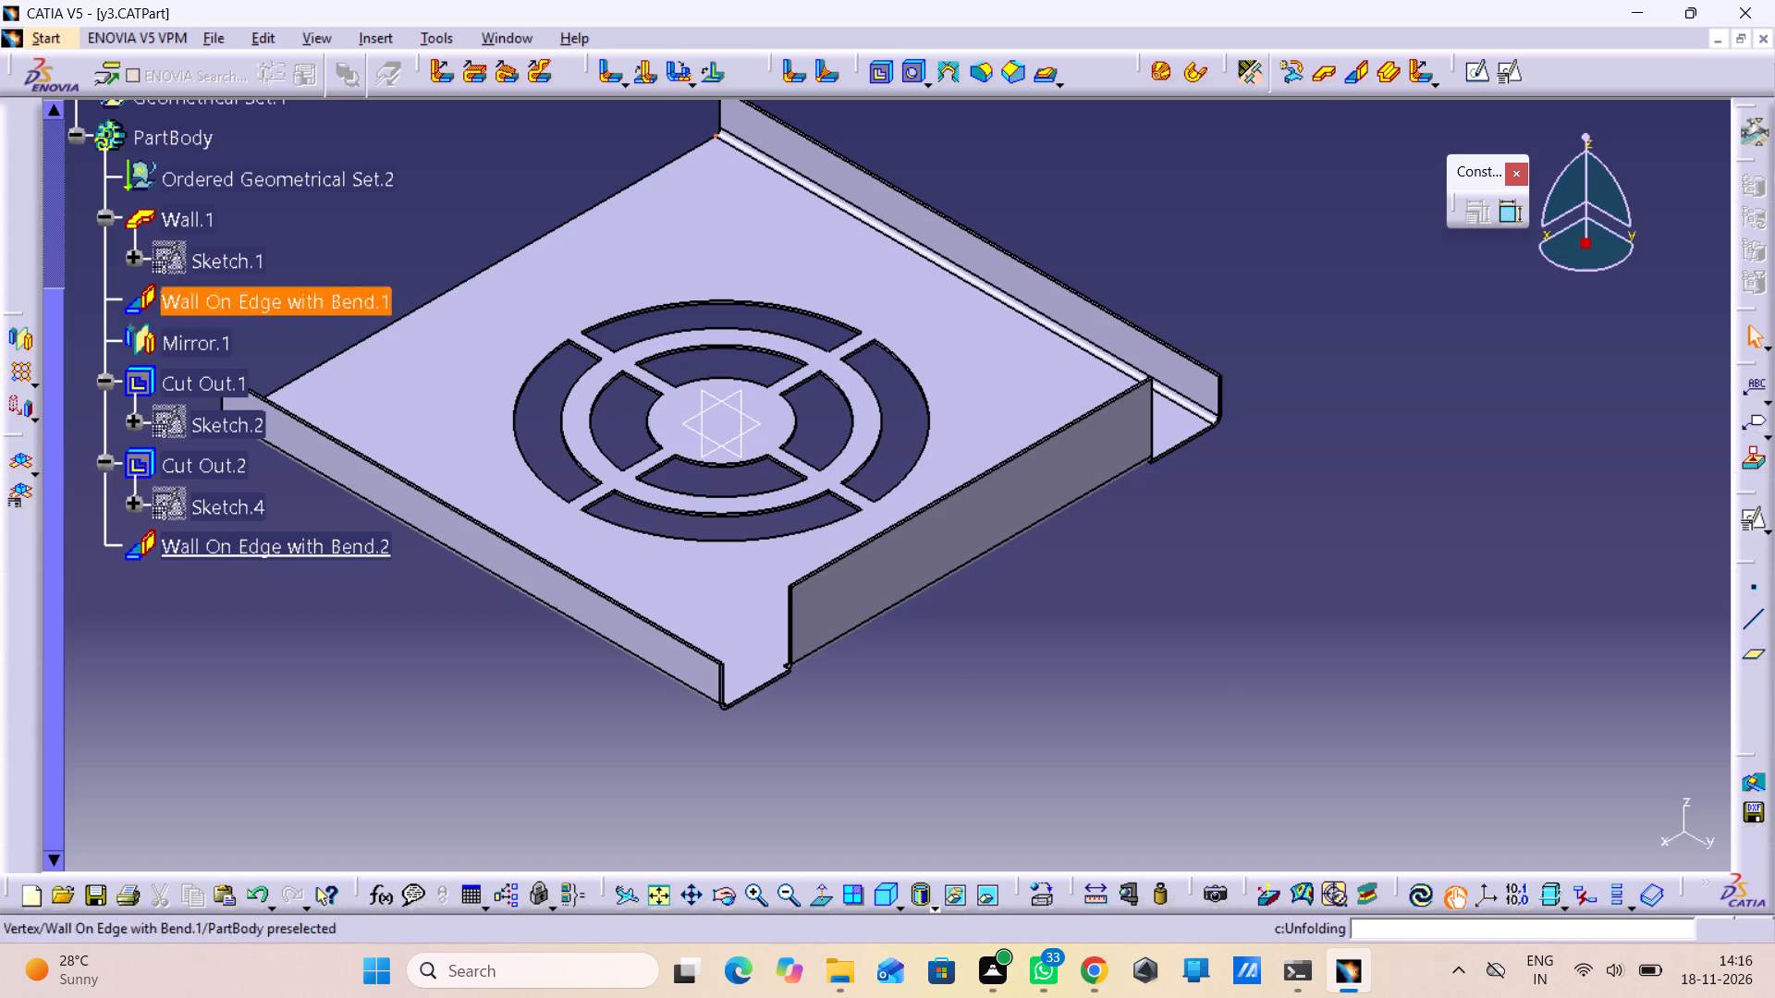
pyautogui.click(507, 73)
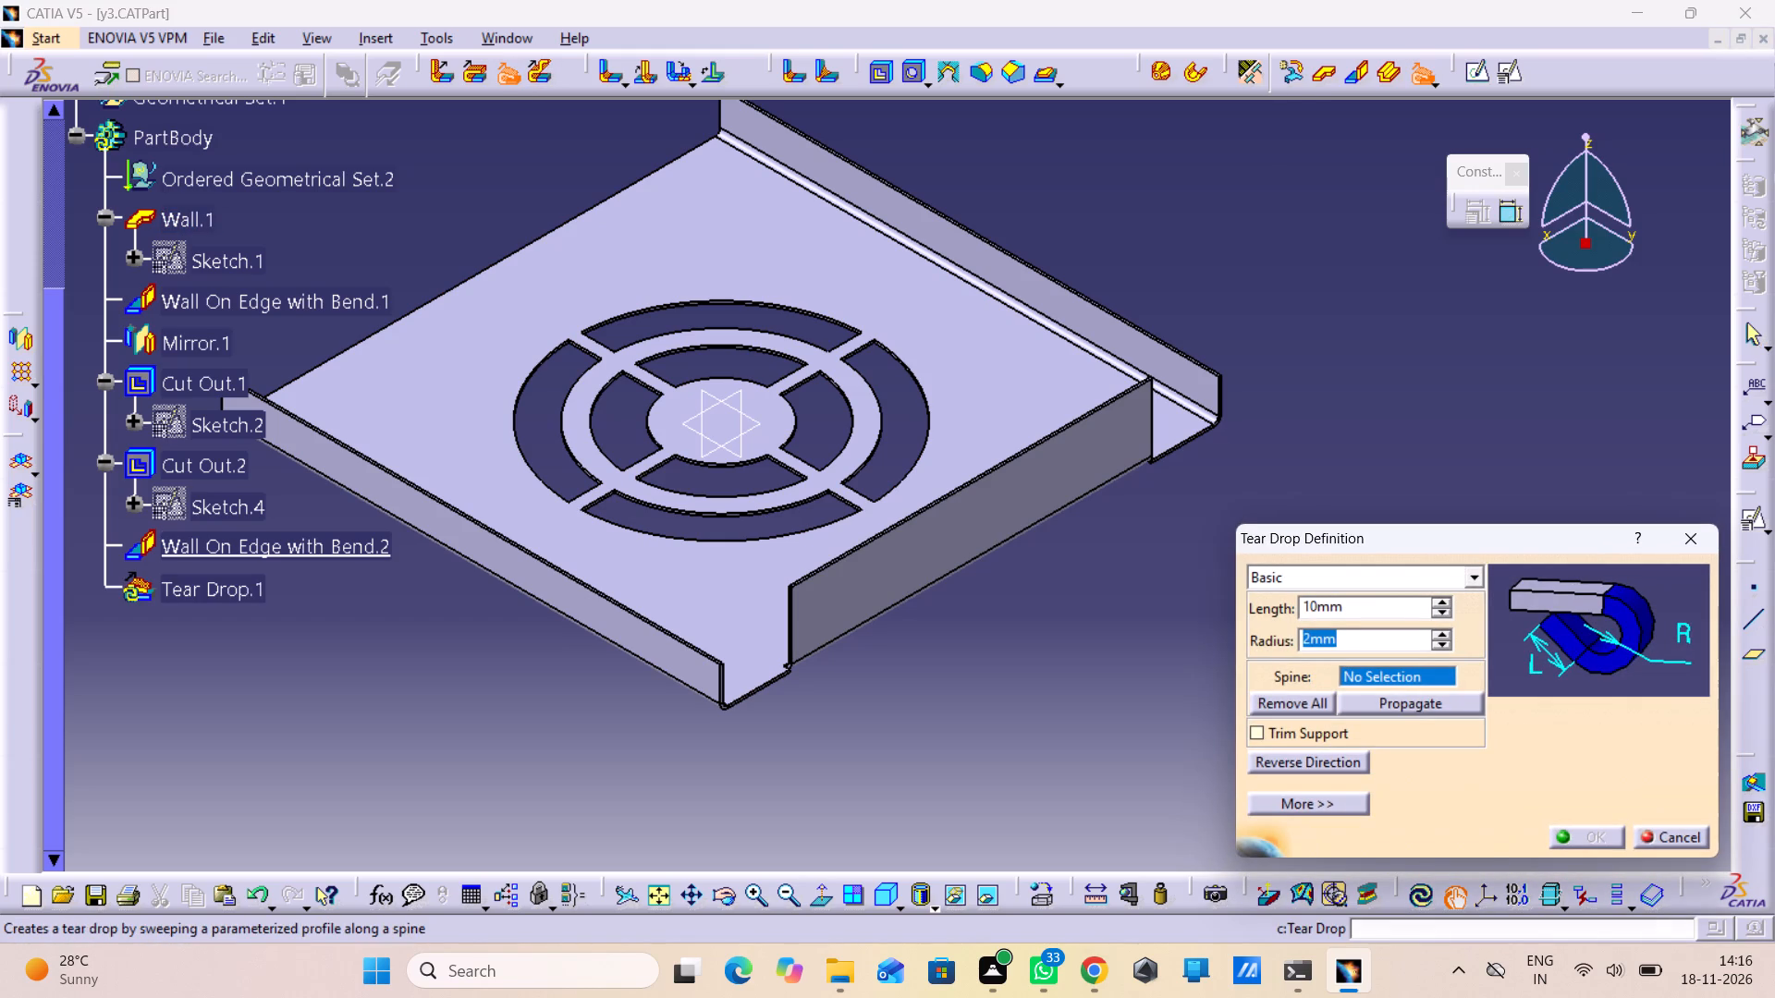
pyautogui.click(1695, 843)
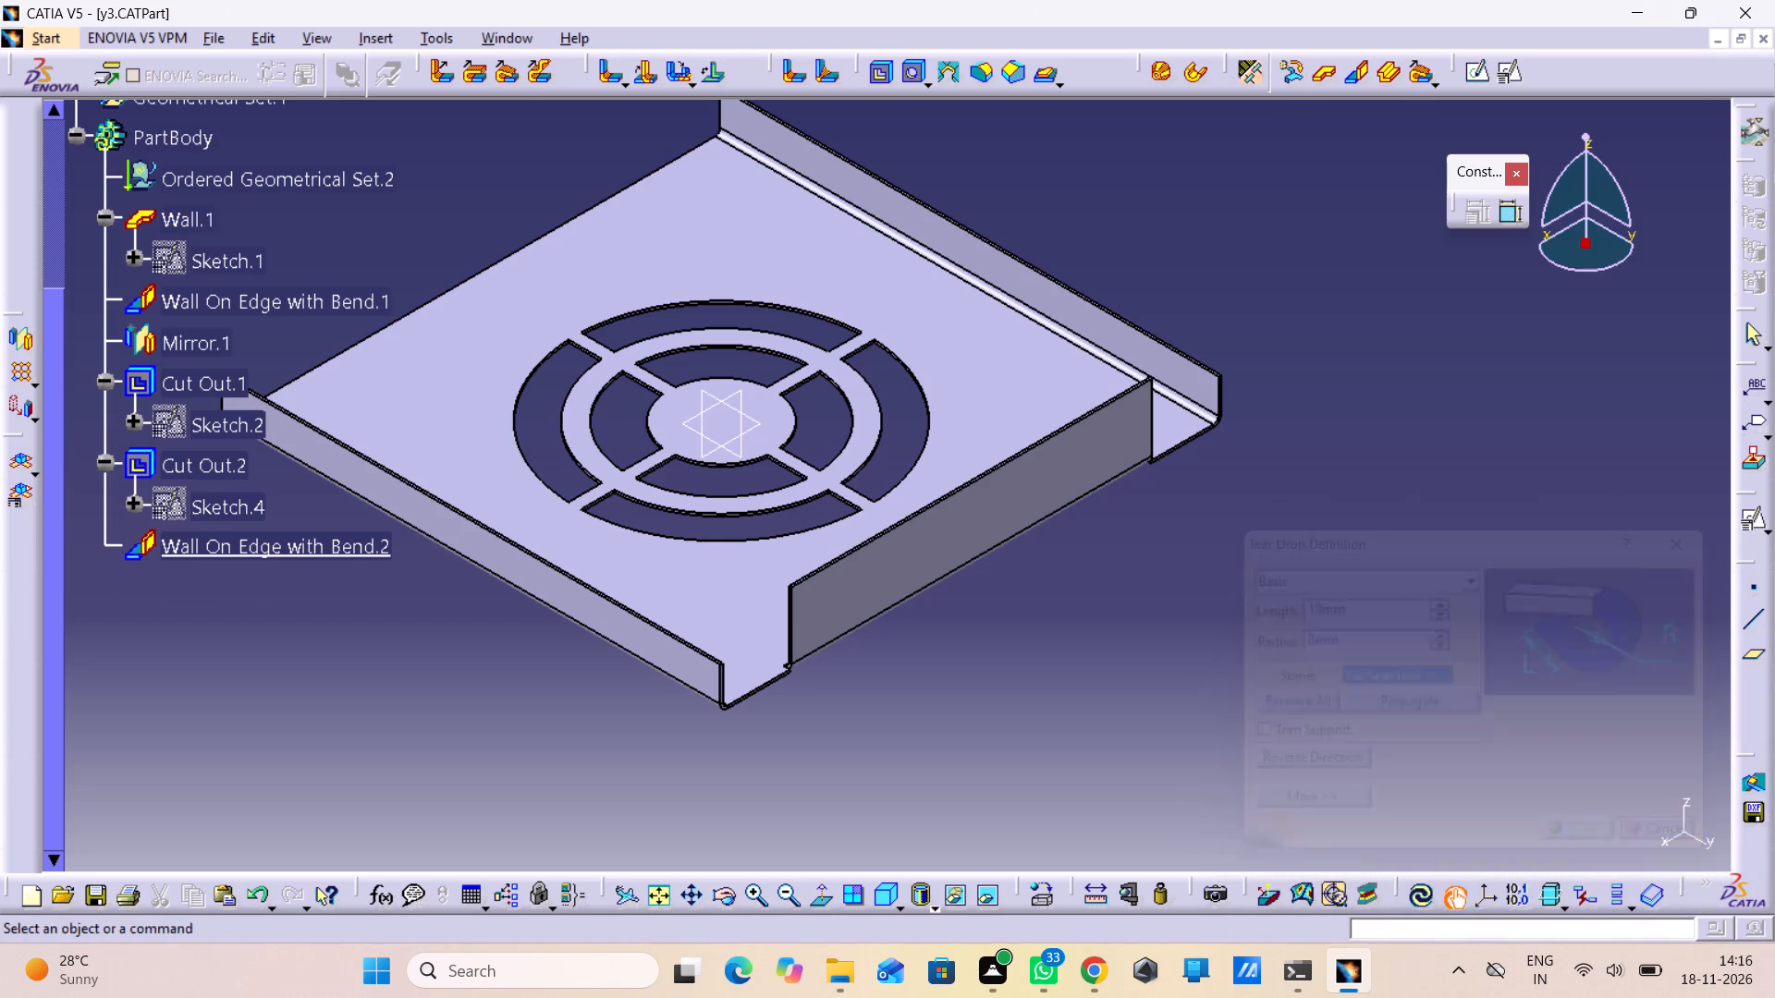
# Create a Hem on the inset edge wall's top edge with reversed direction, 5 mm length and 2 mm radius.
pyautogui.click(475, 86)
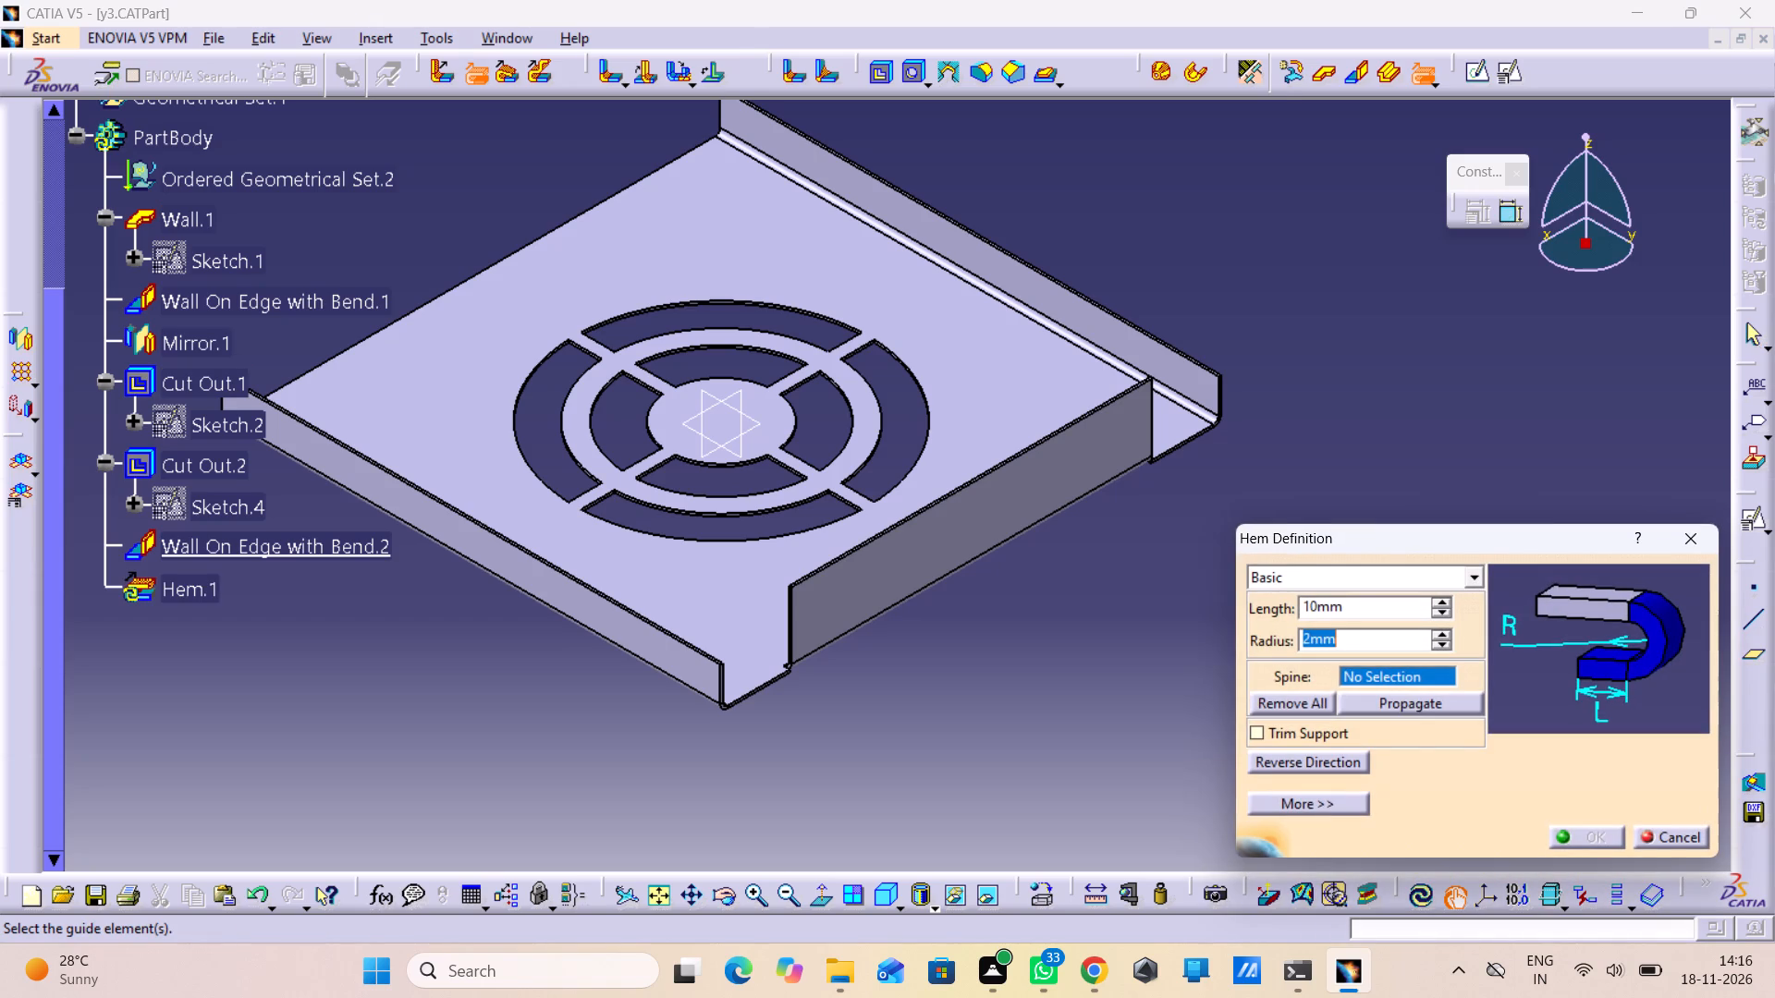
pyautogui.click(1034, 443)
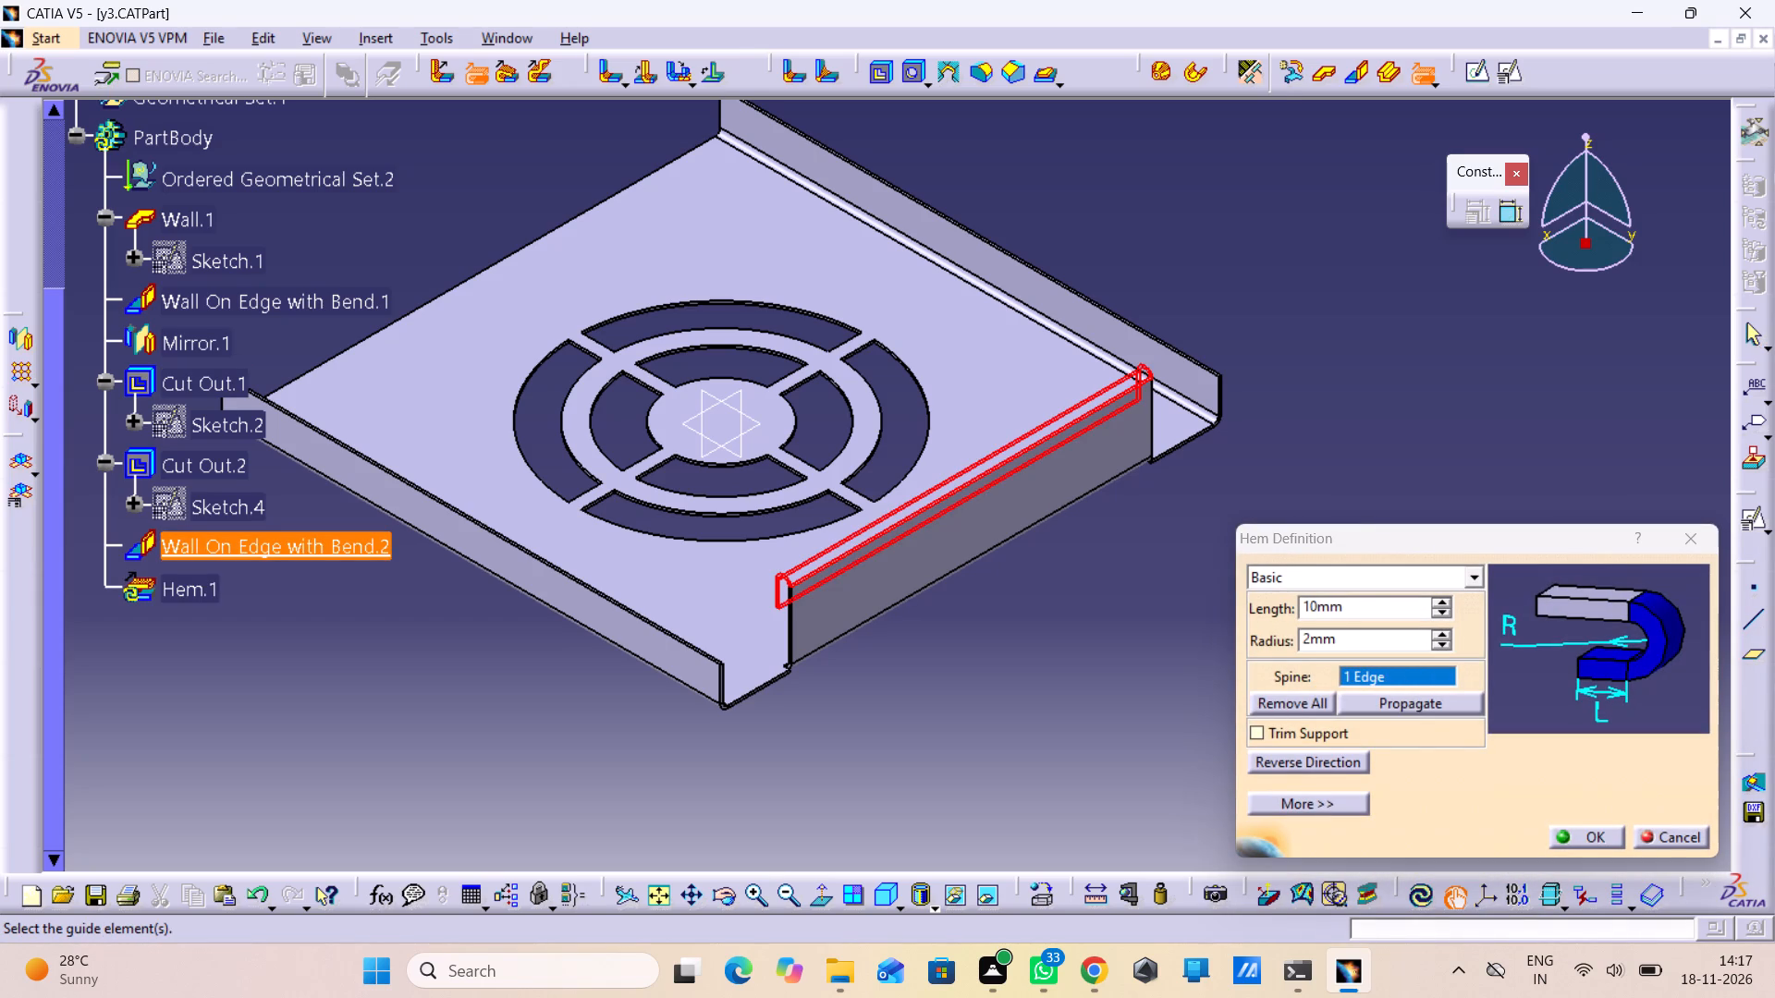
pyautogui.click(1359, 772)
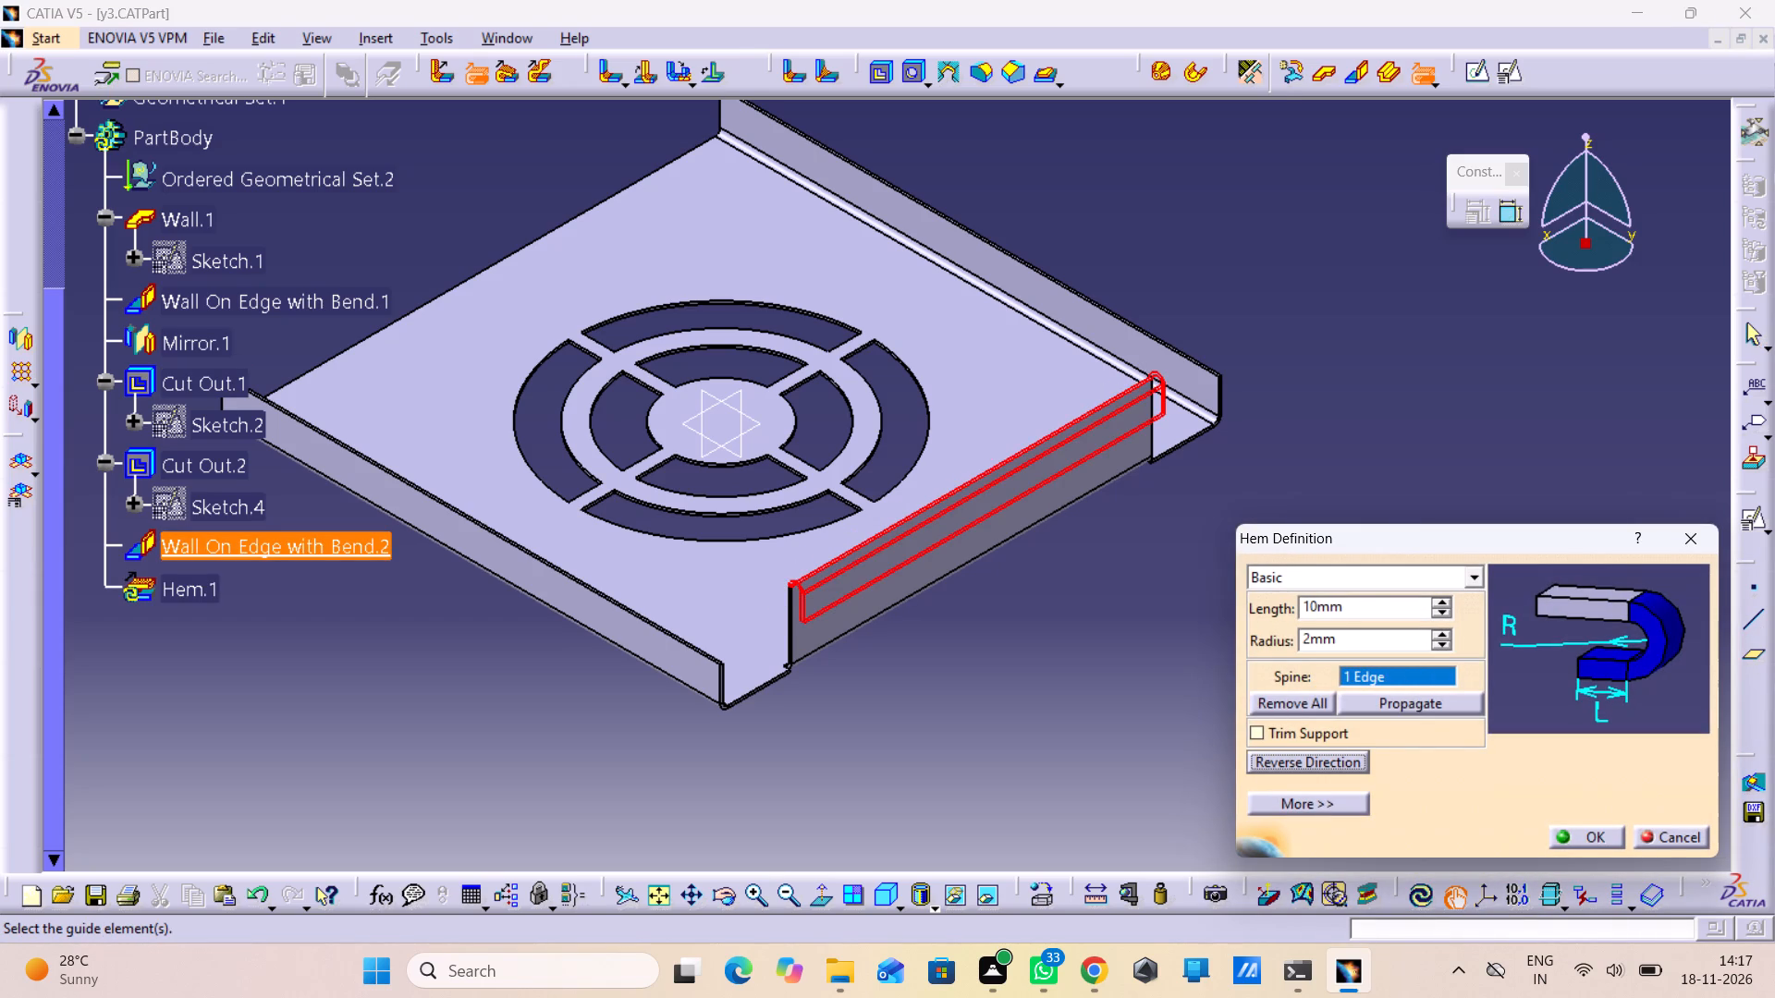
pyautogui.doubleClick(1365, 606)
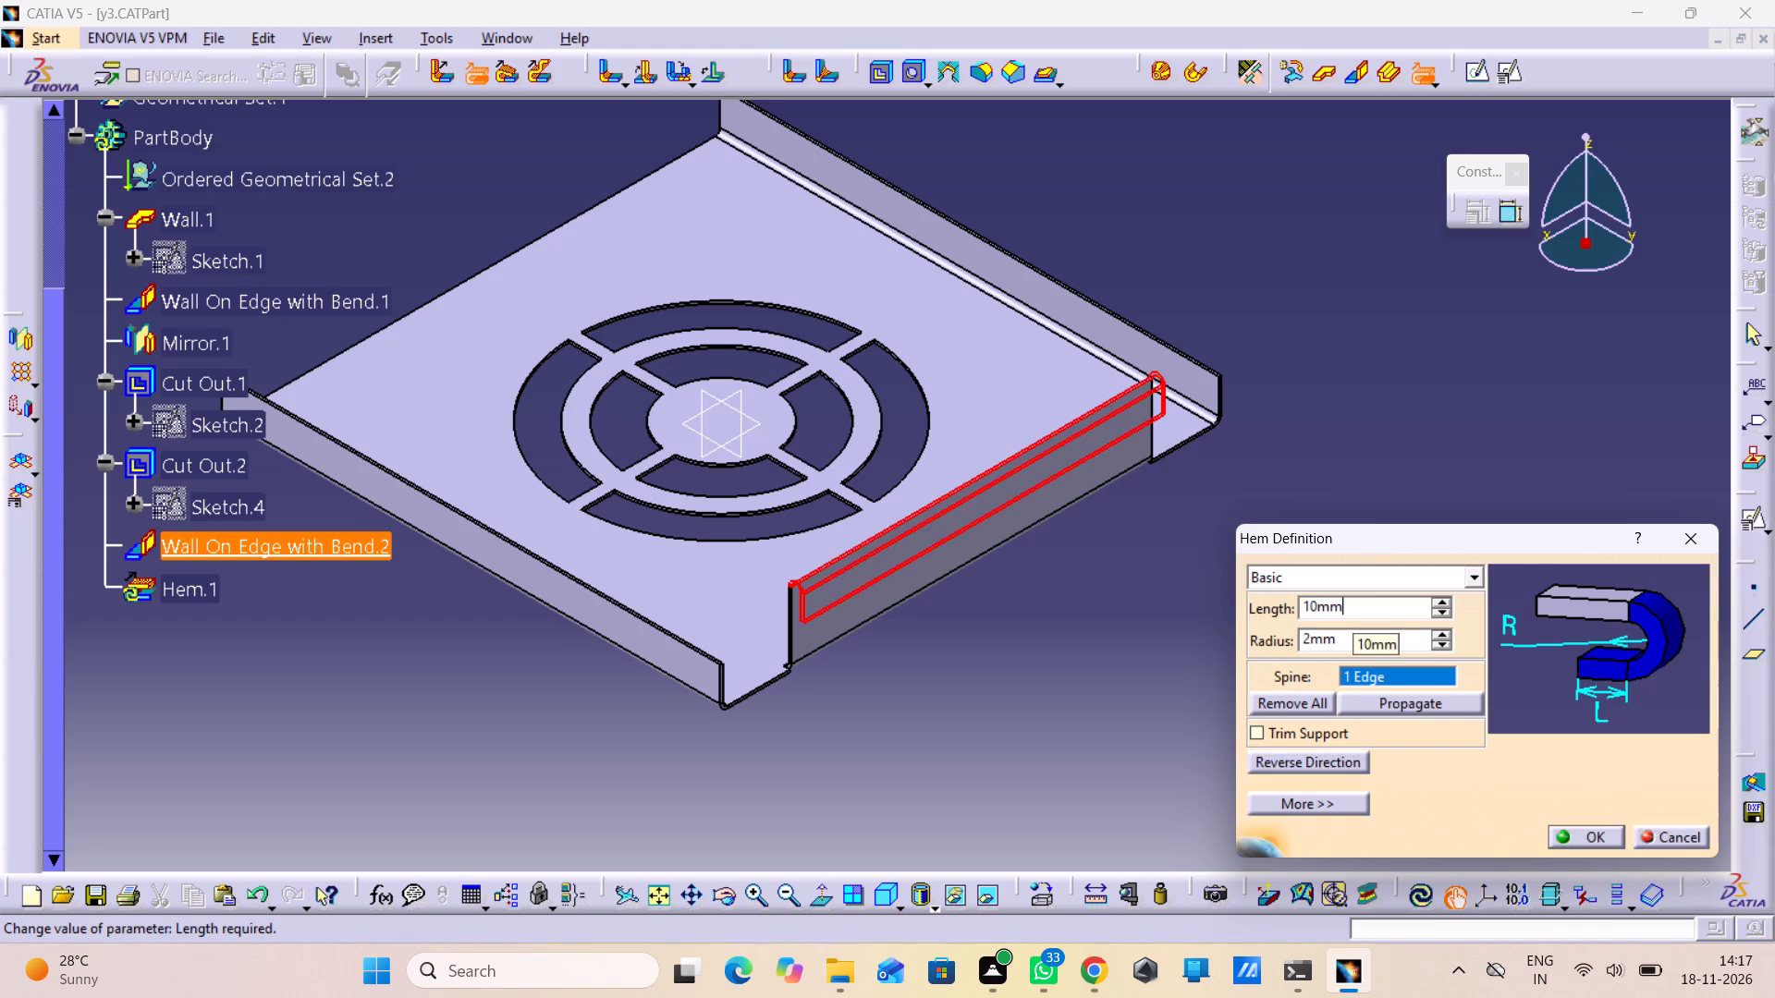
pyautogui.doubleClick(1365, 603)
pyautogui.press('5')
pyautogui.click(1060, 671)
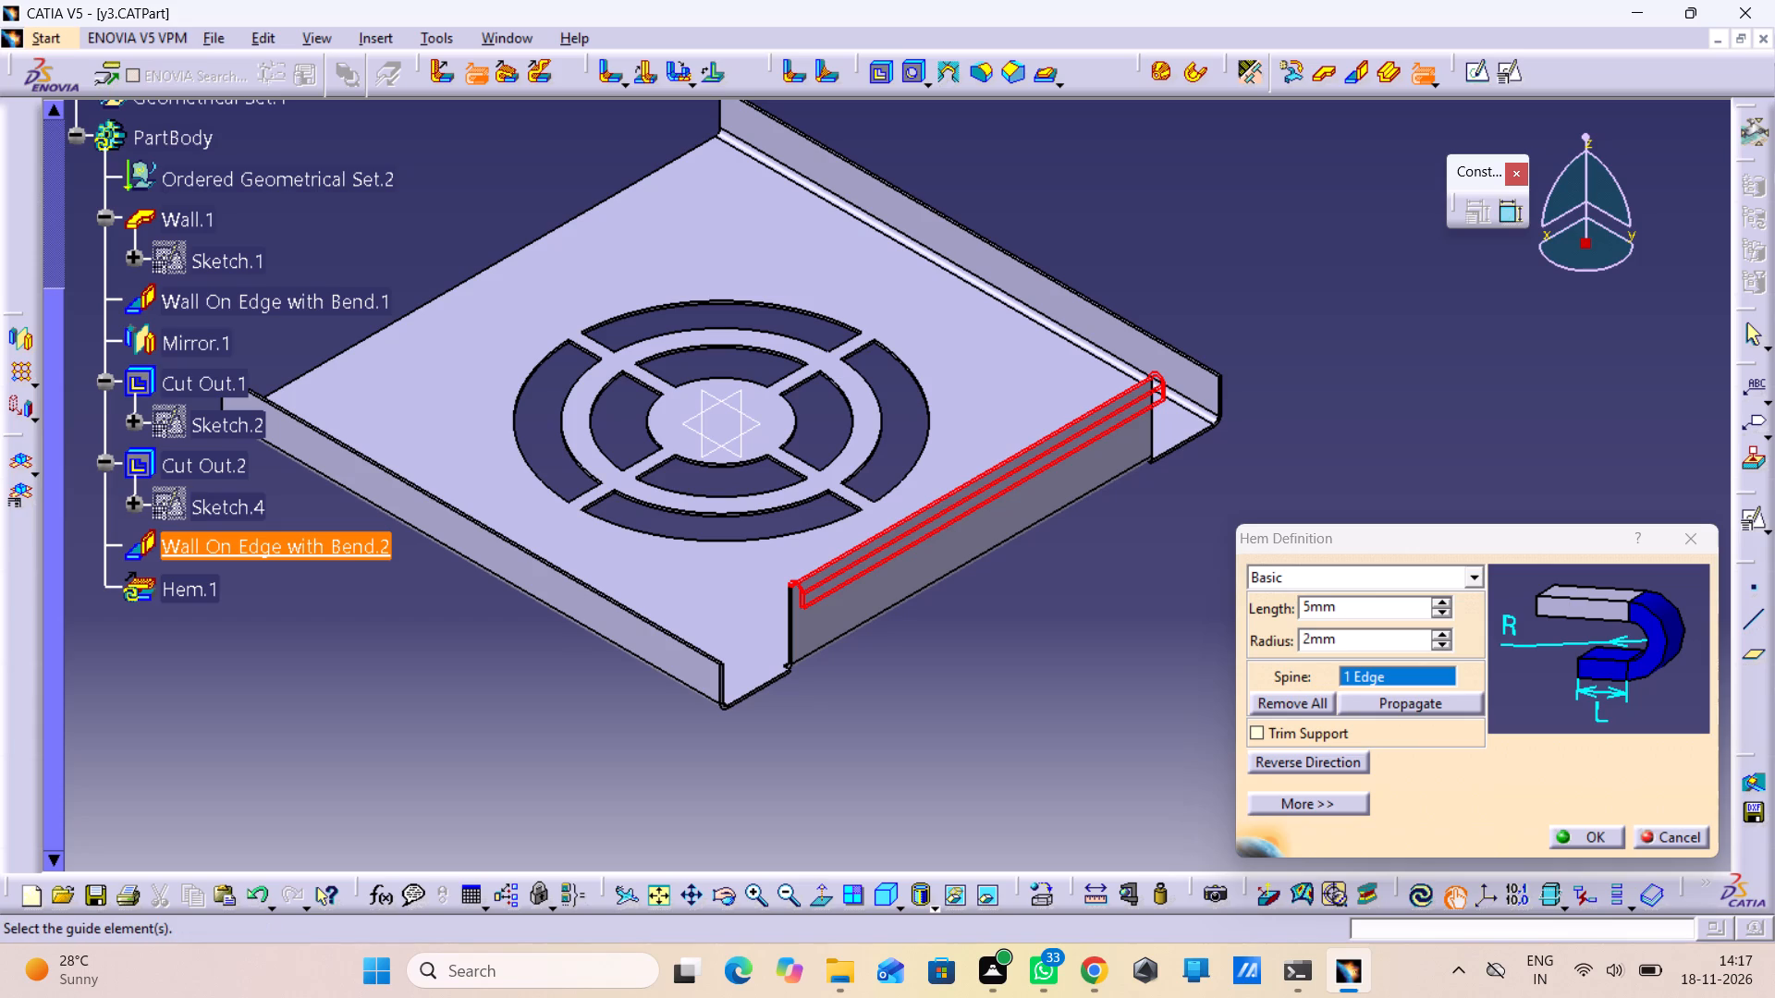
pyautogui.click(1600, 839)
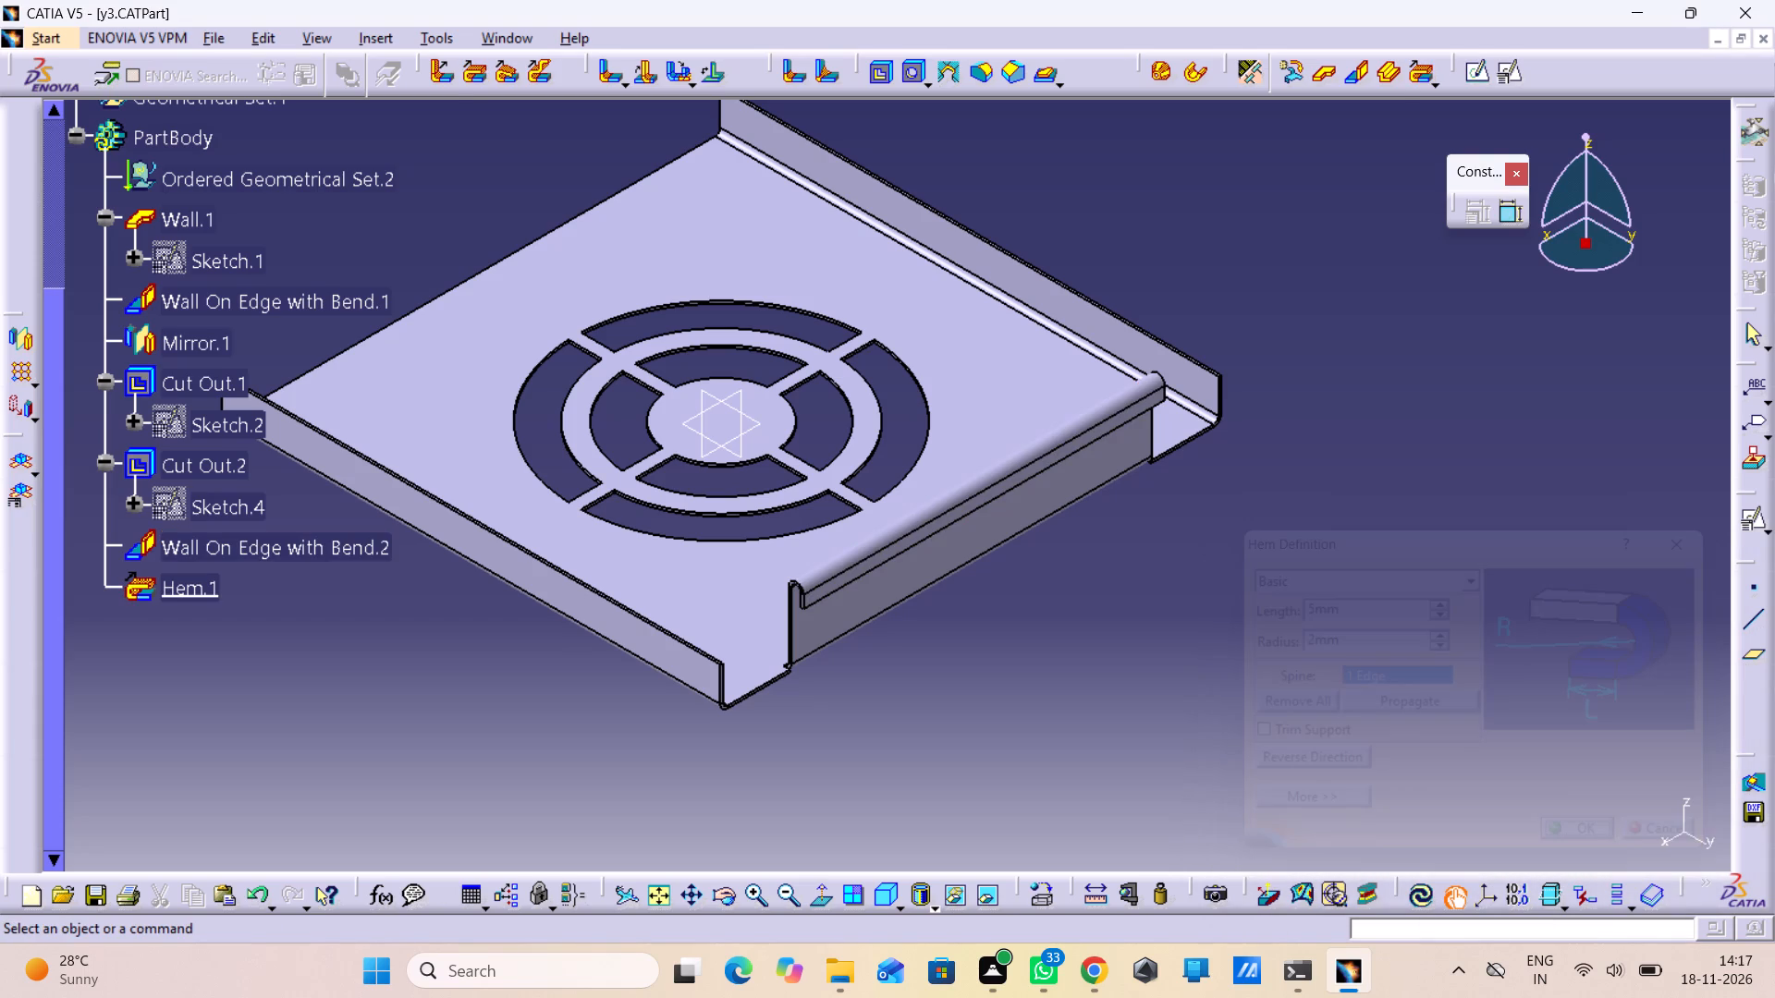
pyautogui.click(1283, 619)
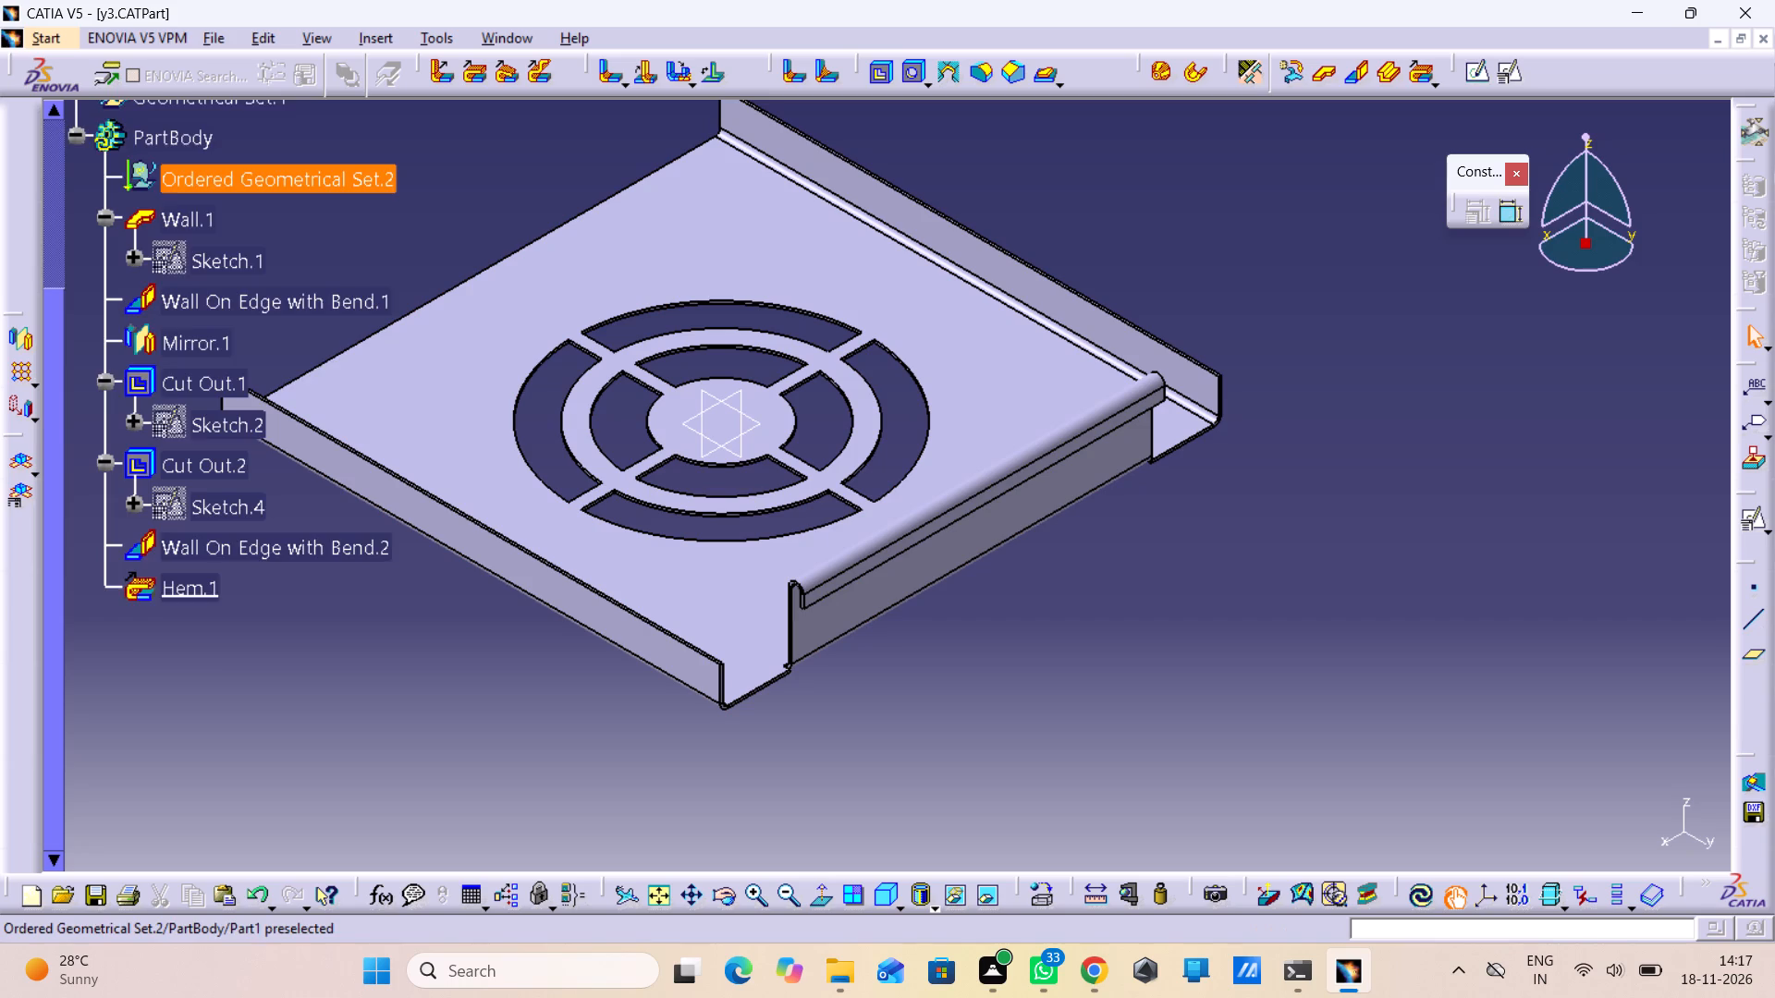
# Check the sheet metal thickness and default bend radius, accept the parameters and update the part.
pyautogui.scroll(1, 233, 222)
pyautogui.doubleClick(219, 128)
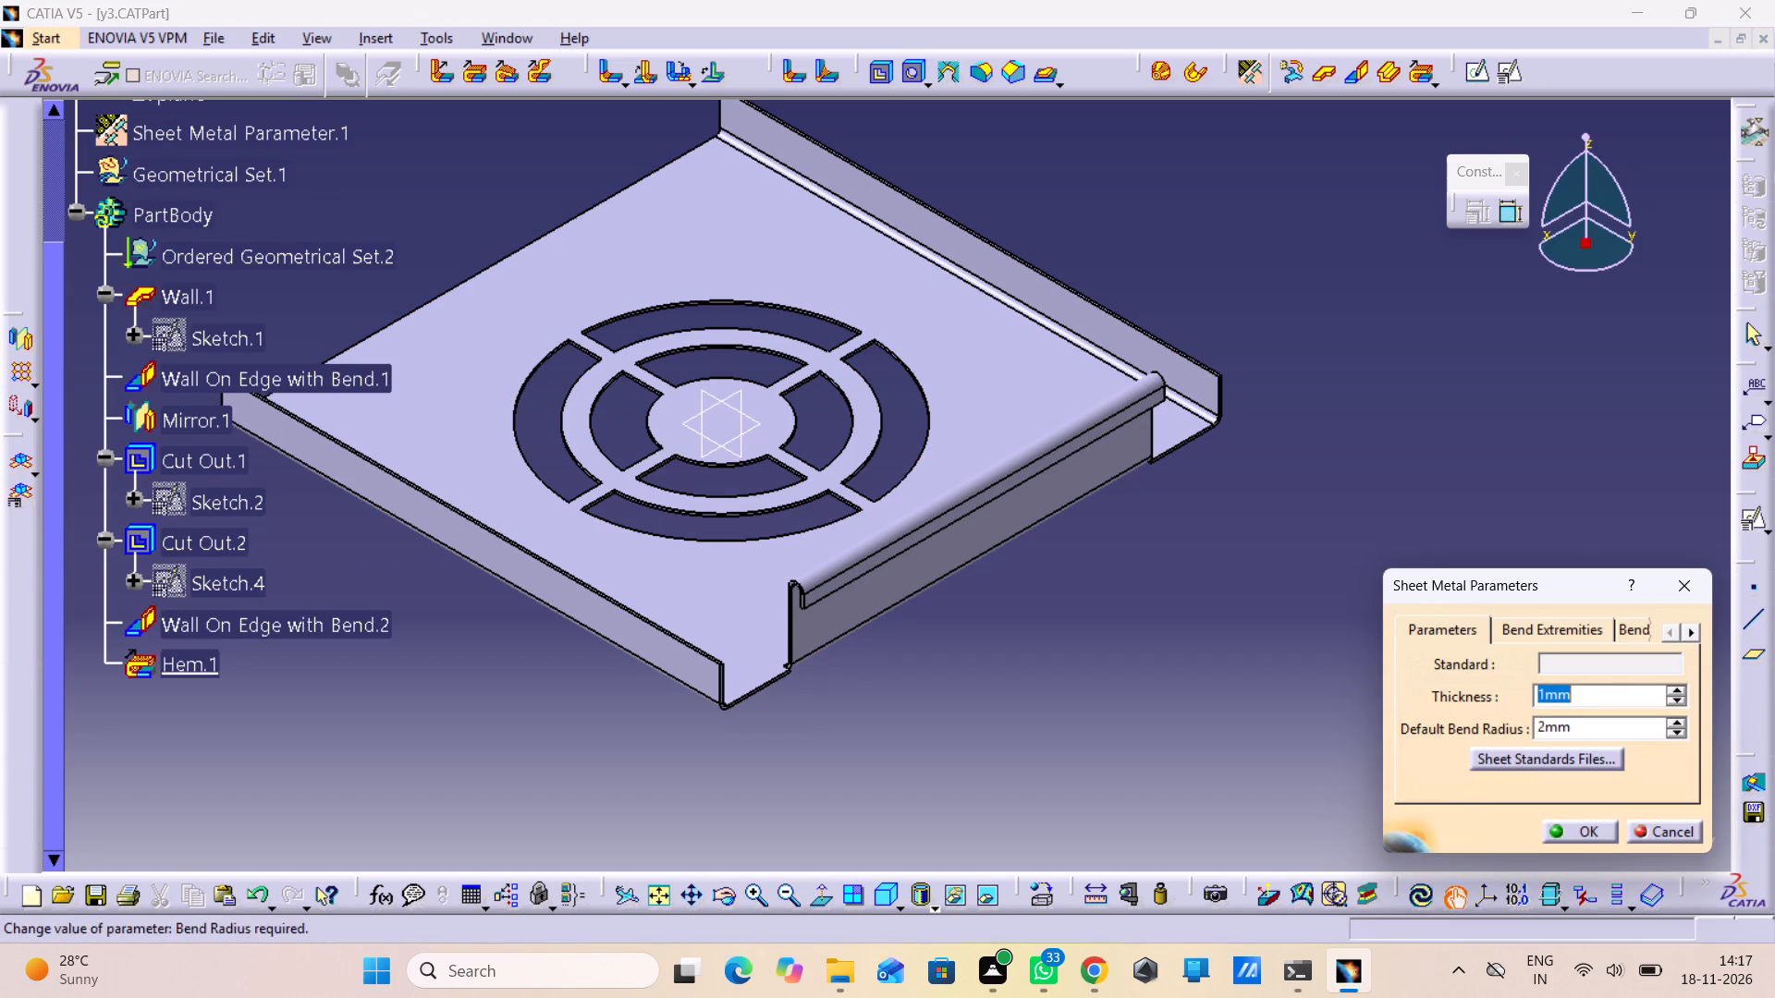
pyautogui.click(1575, 830)
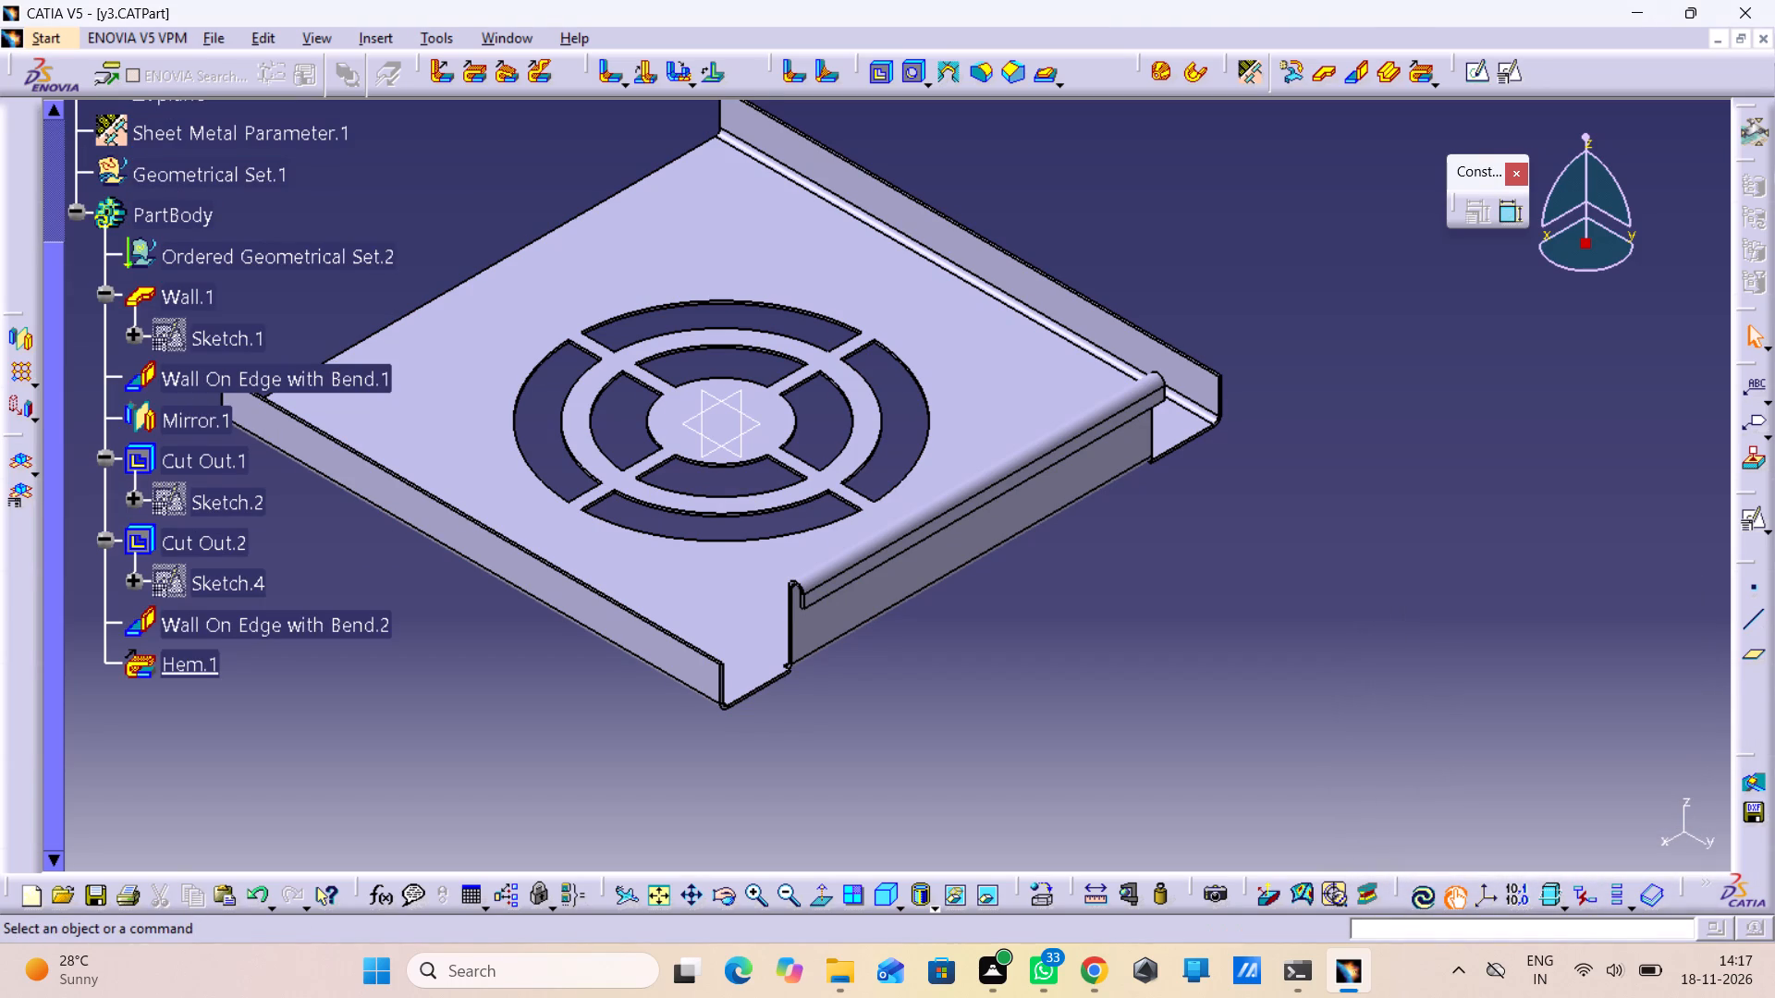
pyautogui.click(1418, 889)
pyautogui.click(1453, 668)
# Examine the hem along the inset wall's top edge up close and within the whole part.
pyautogui.moveTo(1412, 664); pyautogui.dragTo(1398, 567, button='middle')
pyautogui.click(1412, 664)
pyautogui.moveTo(1074, 820); pyautogui.dragTo(1164, 662, button='middle')
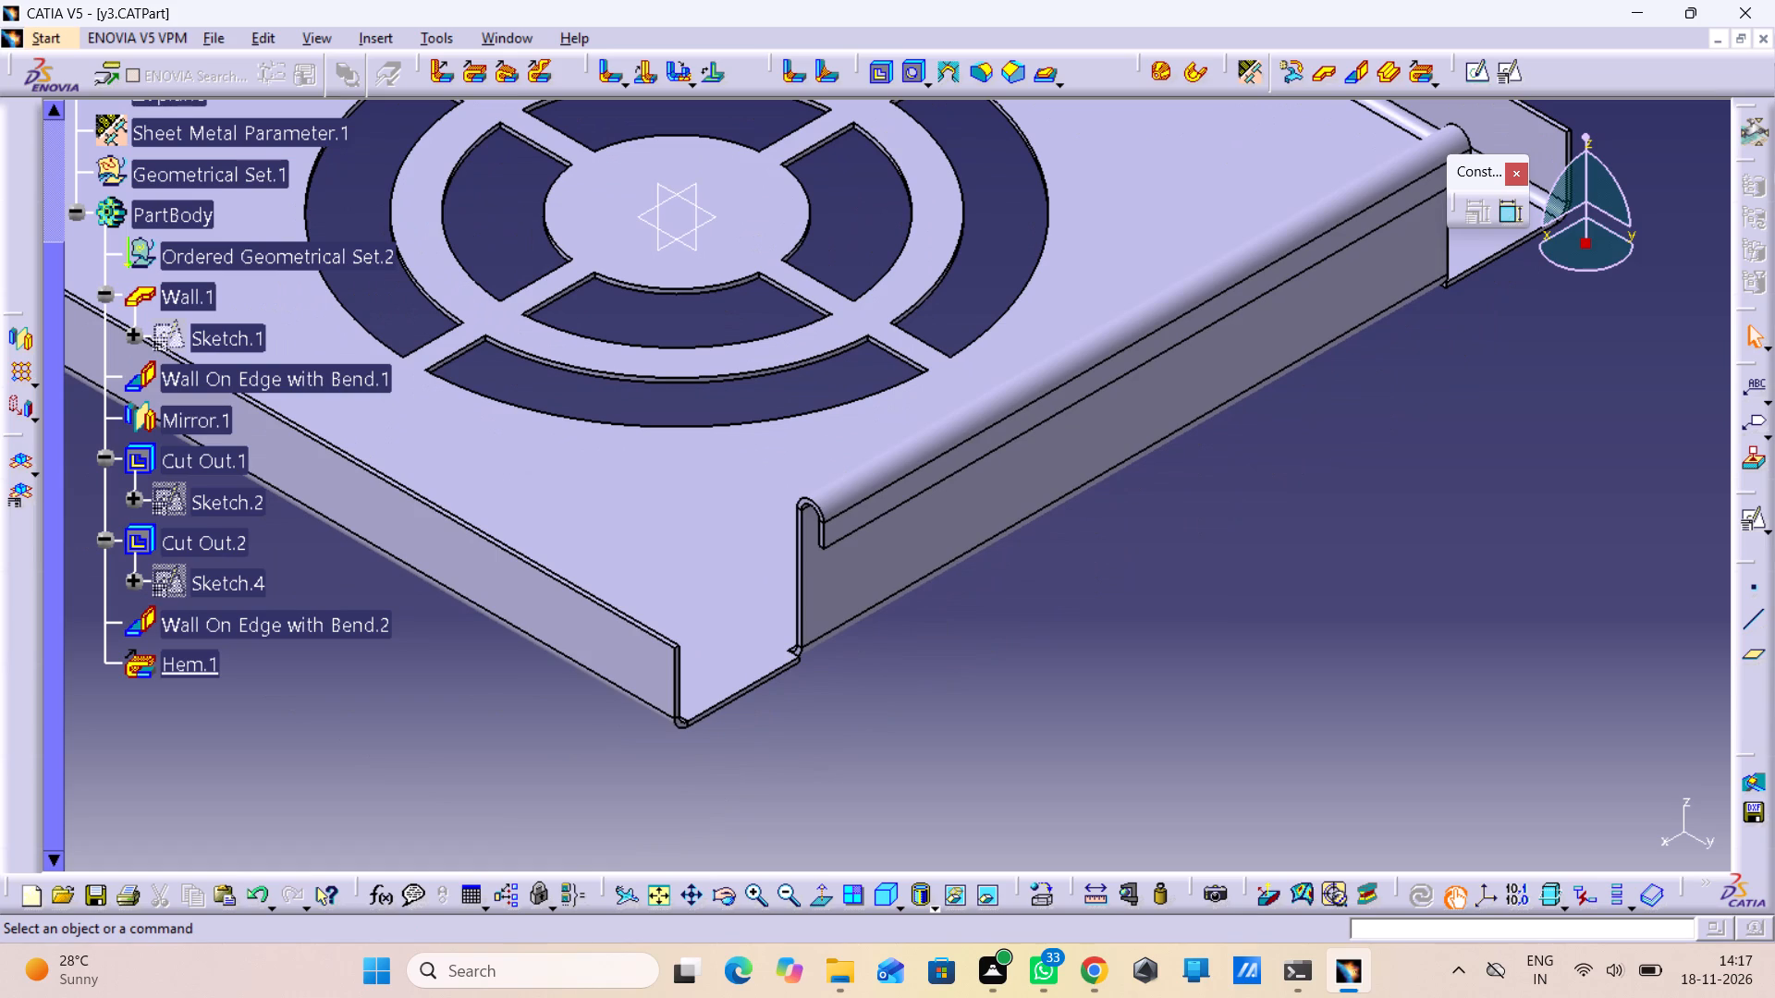
pyautogui.moveTo(1218, 588); pyautogui.dragTo(1230, 700, button='middle')
pyautogui.click(1218, 588)
pyautogui.moveTo(1192, 410); pyautogui.dragTo(1188, 426, button='middle')
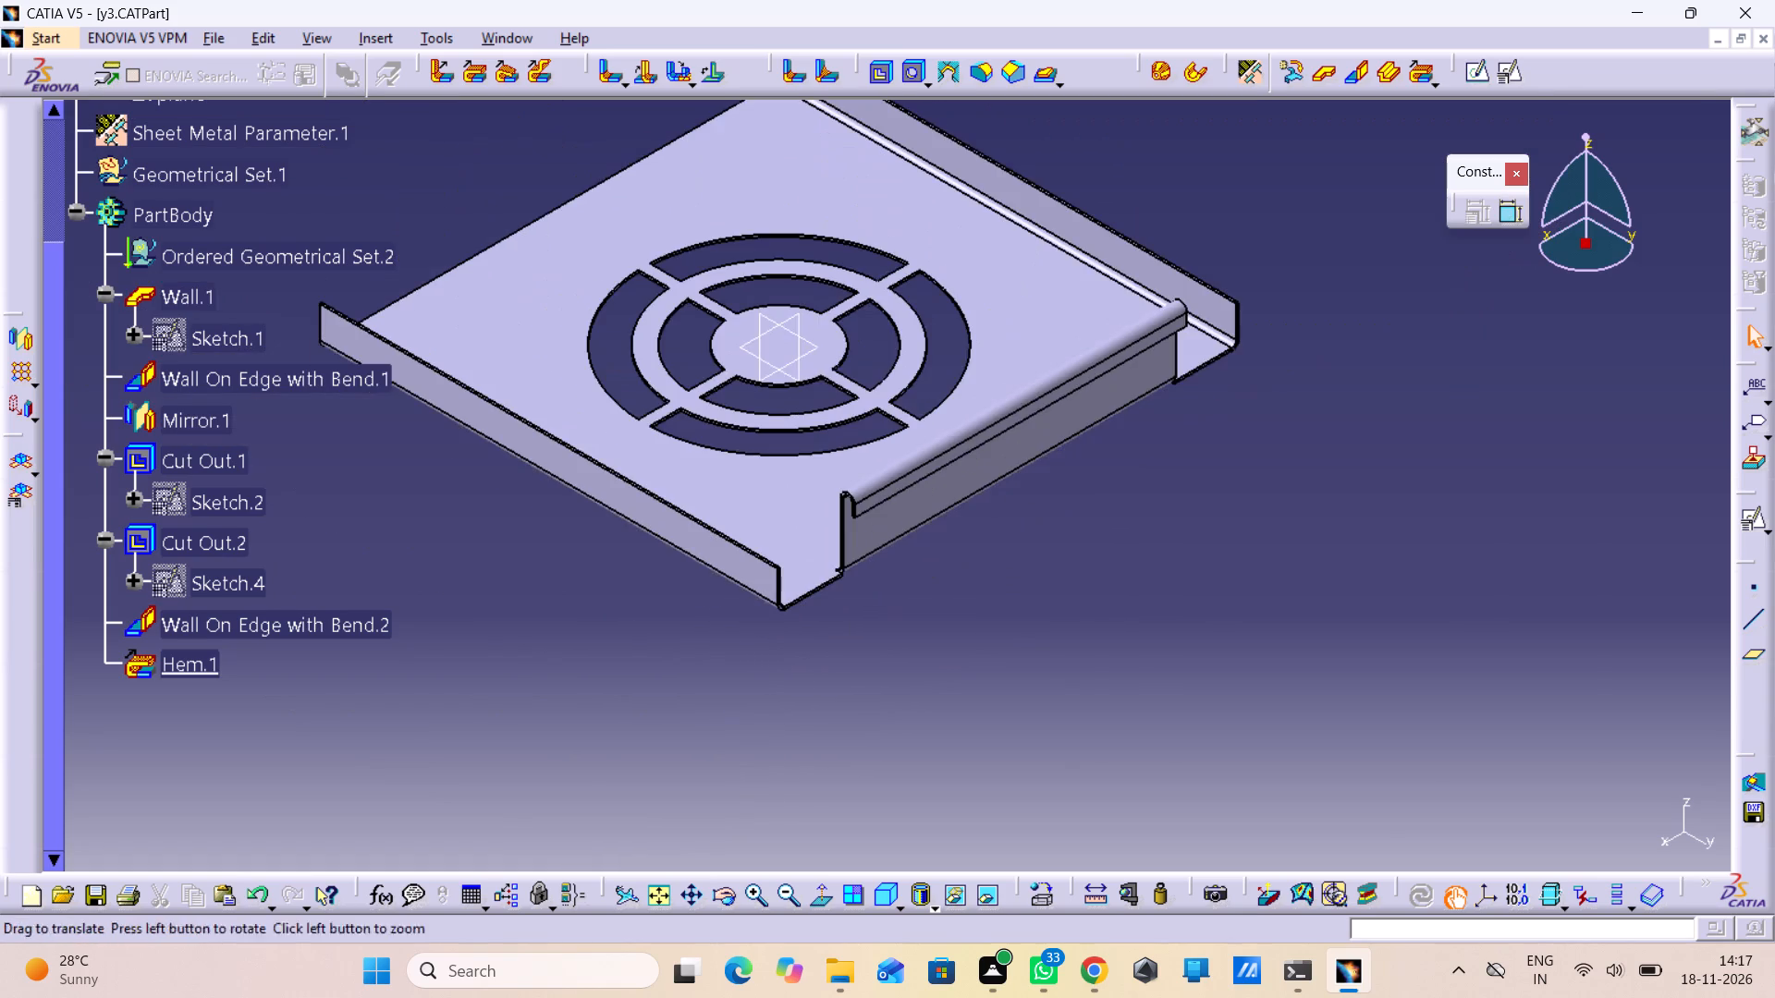
pyautogui.moveTo(1188, 426); pyautogui.dragTo(1135, 630, button='middle')
pyautogui.moveTo(912, 612); pyautogui.dragTo(1050, 462, button='middle')
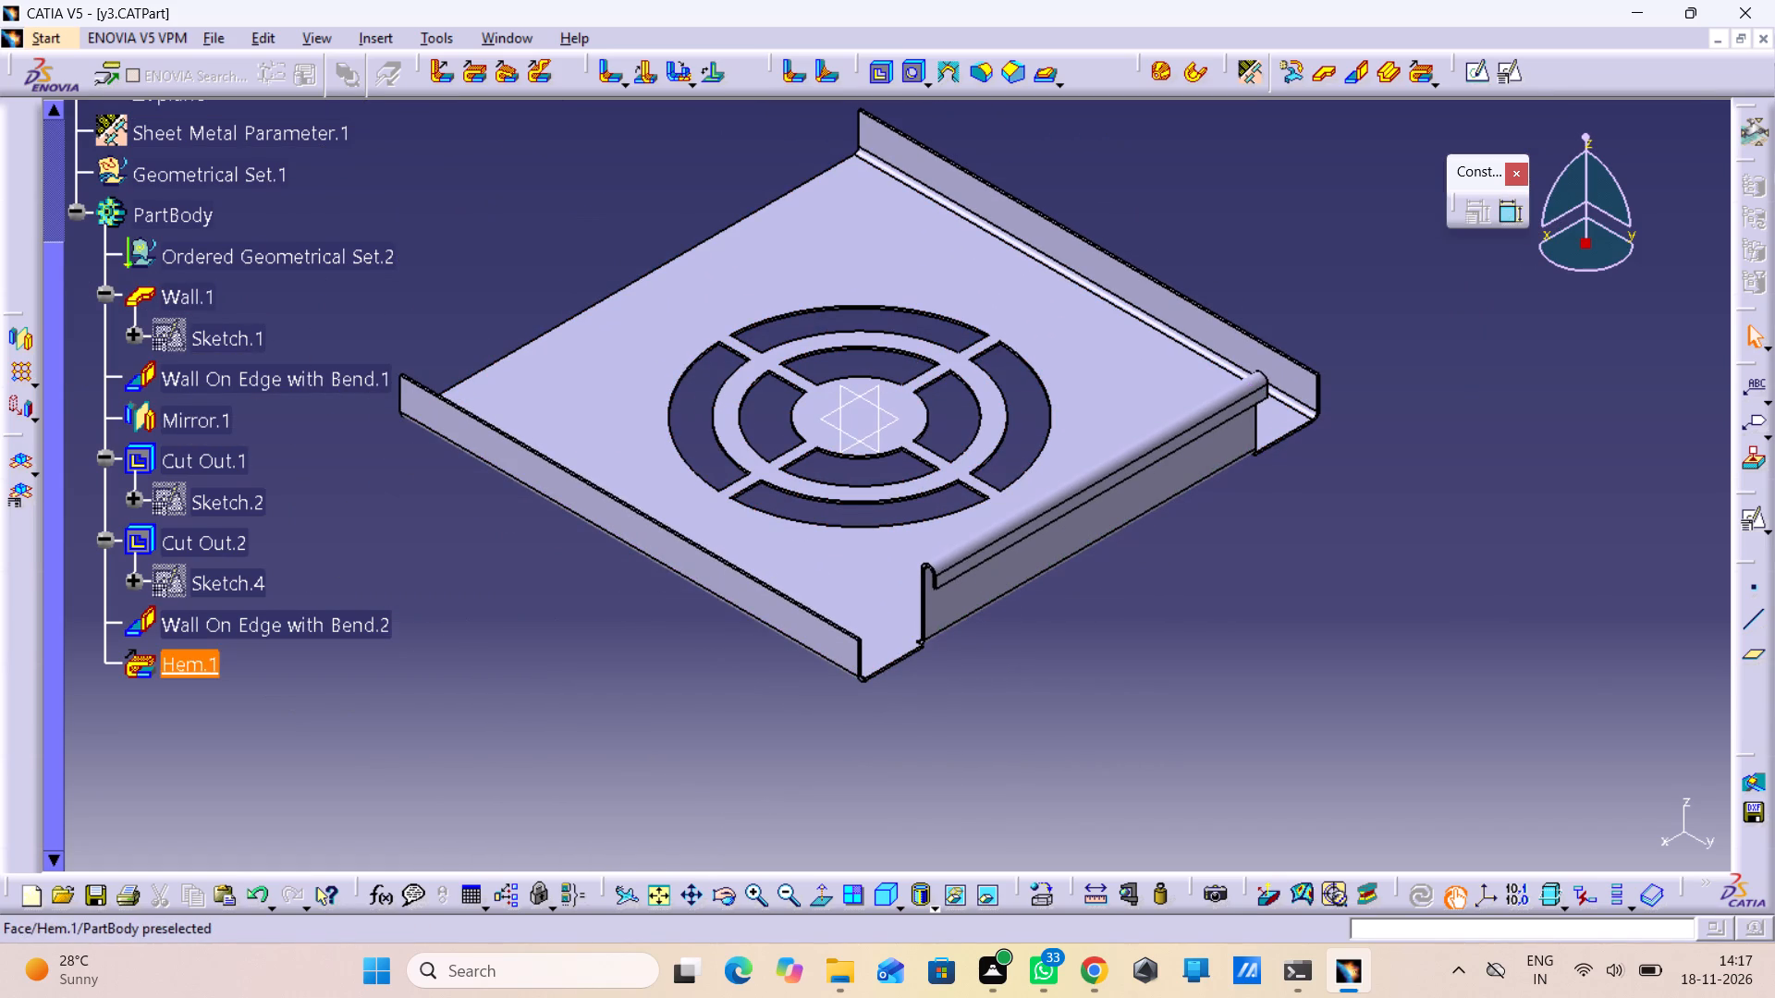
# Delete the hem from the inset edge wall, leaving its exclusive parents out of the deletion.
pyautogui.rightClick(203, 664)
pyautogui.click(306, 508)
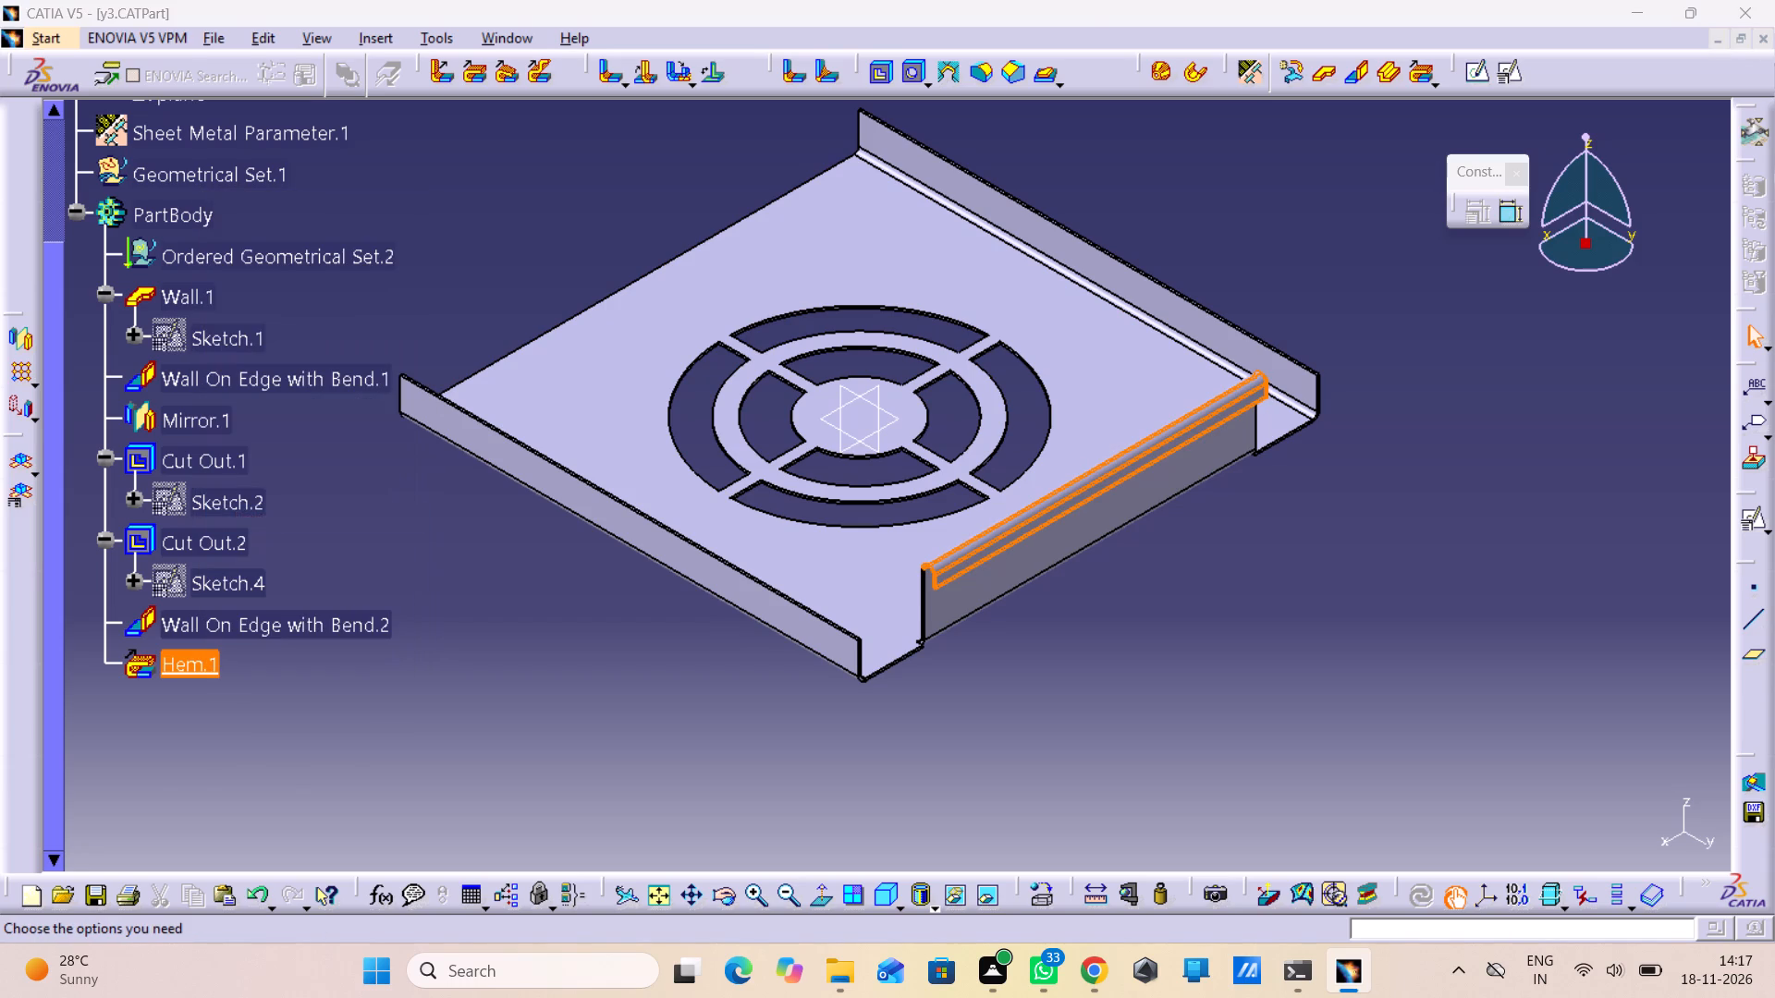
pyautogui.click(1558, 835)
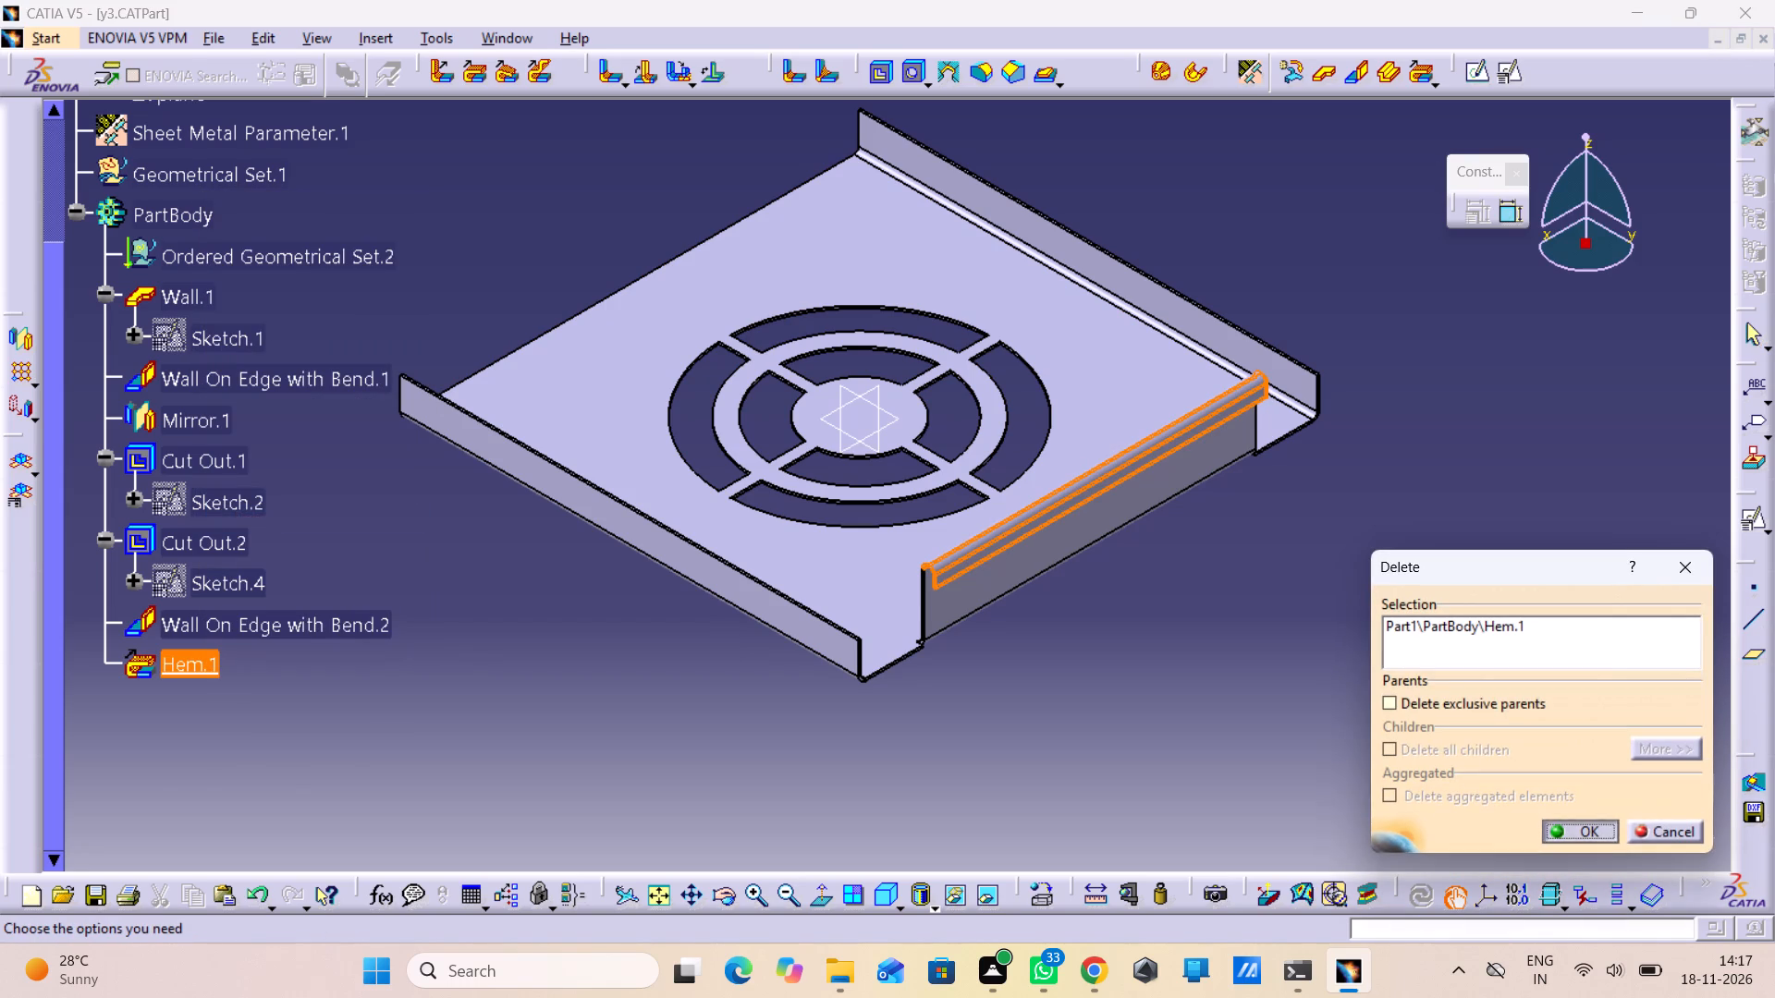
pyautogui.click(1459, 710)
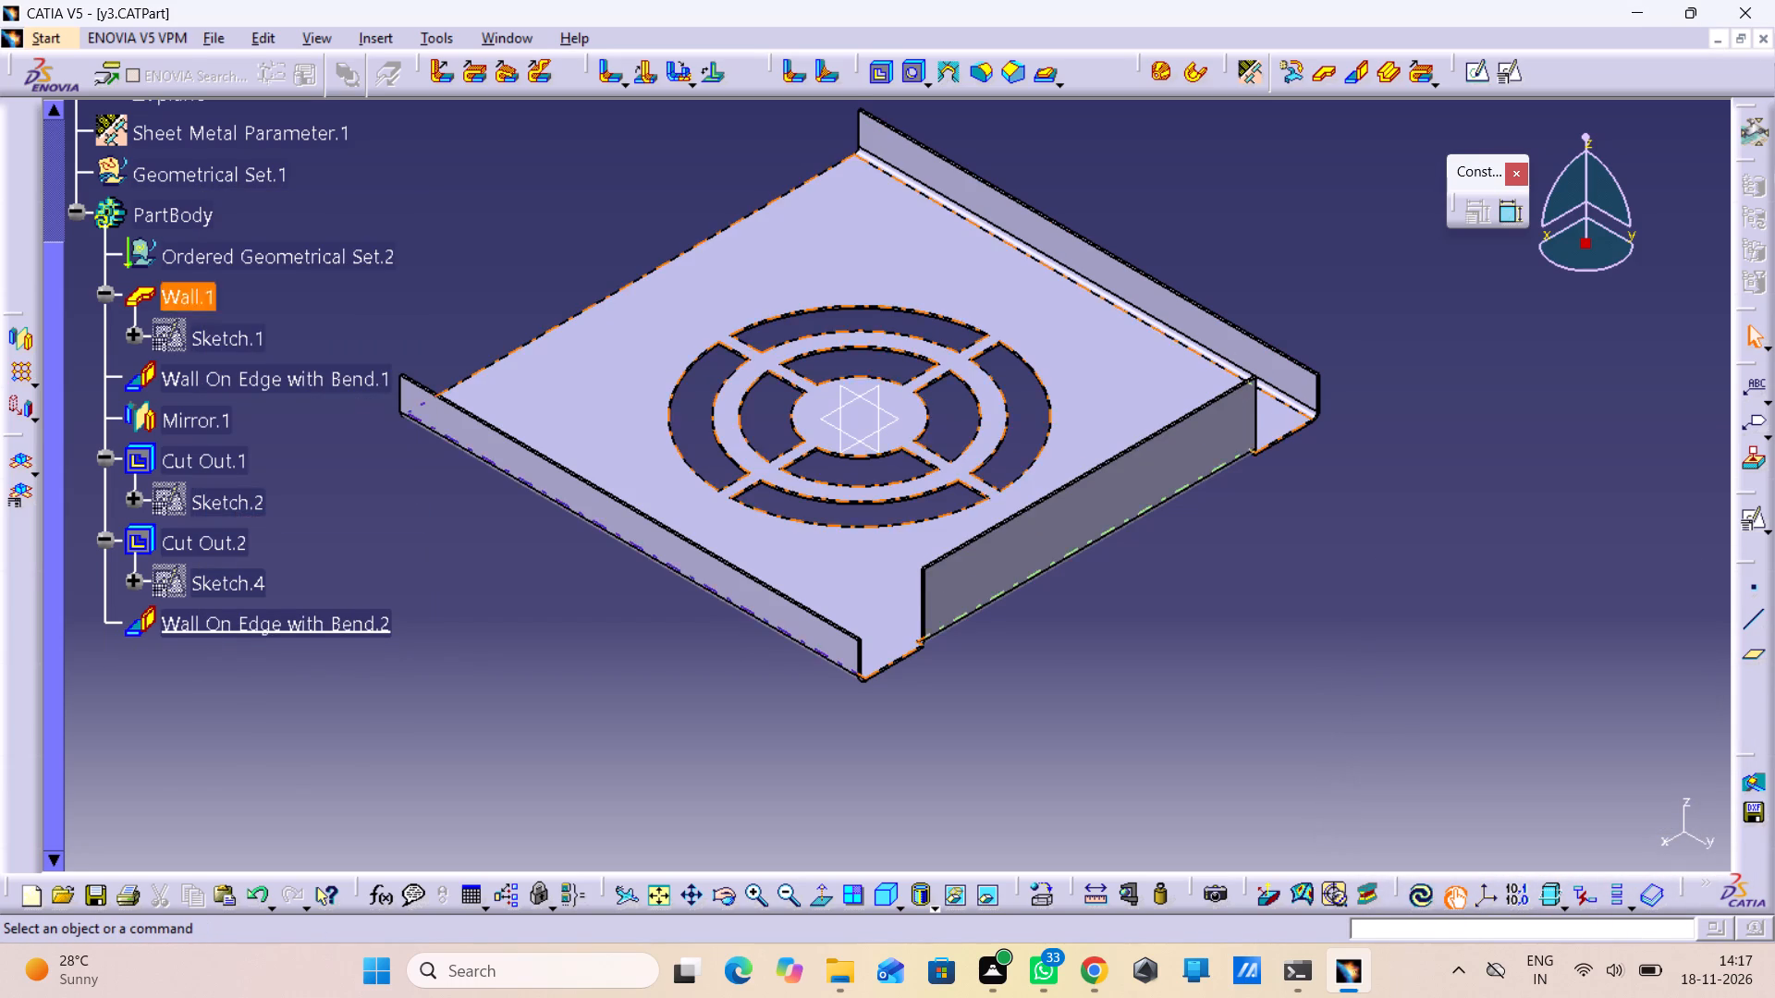
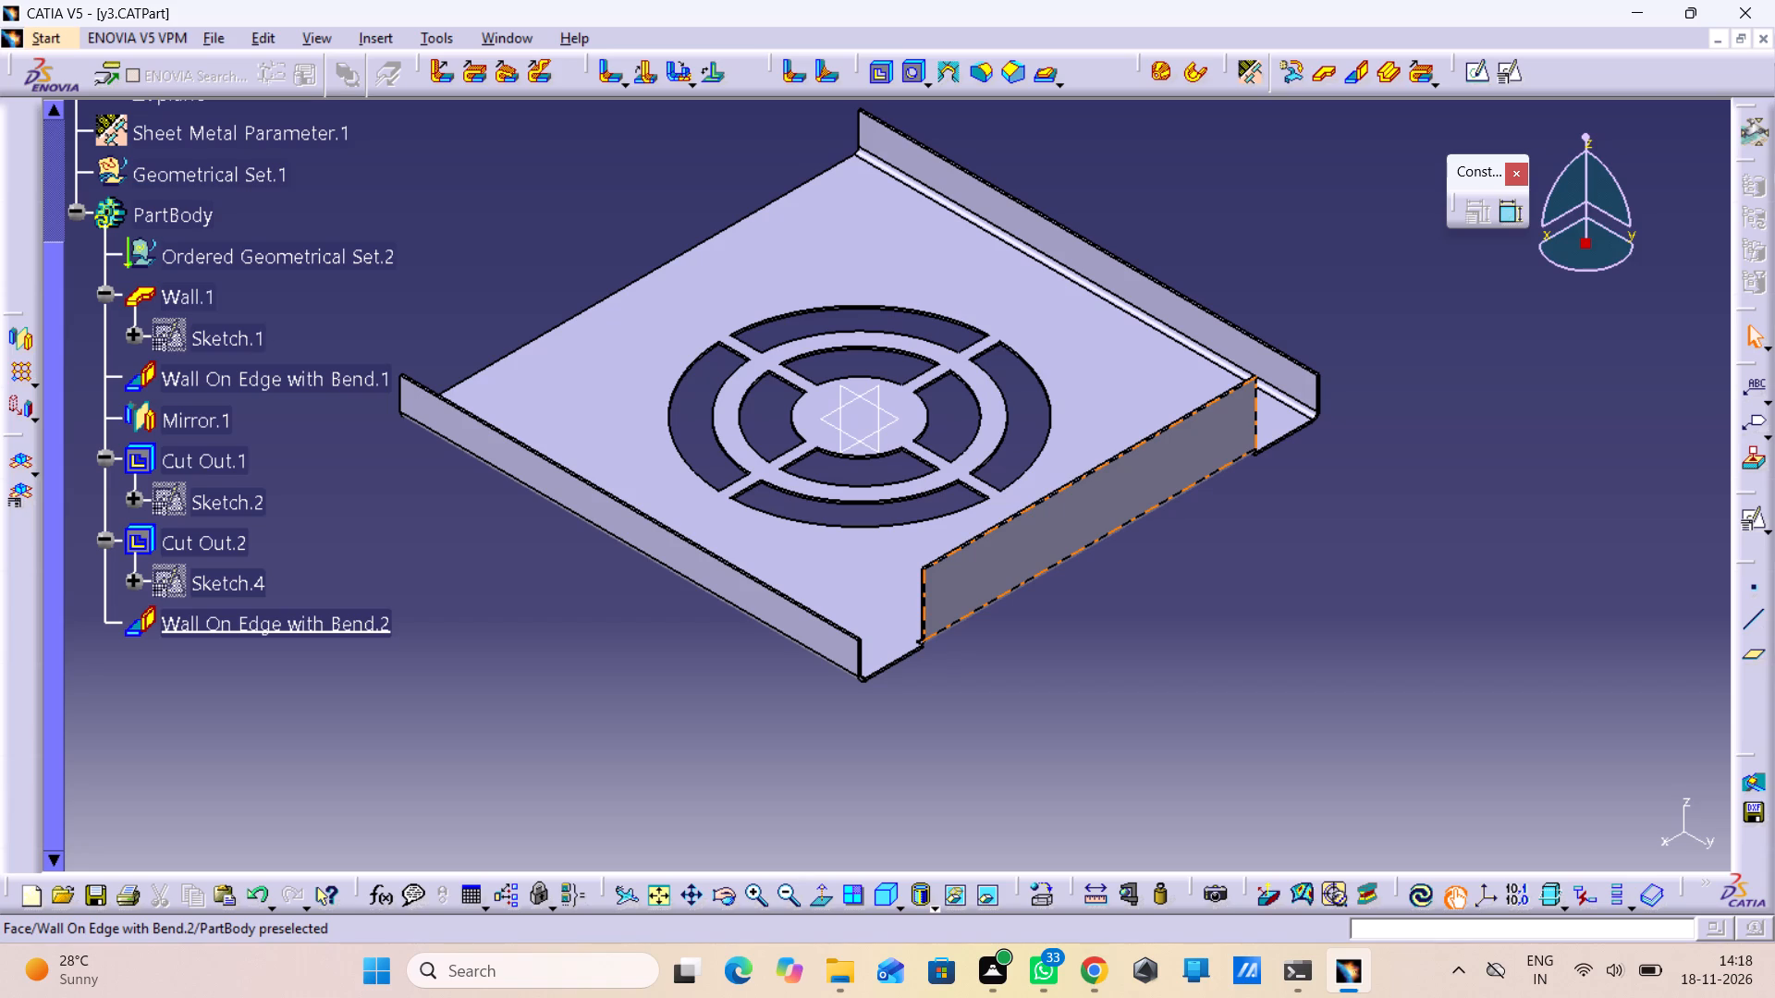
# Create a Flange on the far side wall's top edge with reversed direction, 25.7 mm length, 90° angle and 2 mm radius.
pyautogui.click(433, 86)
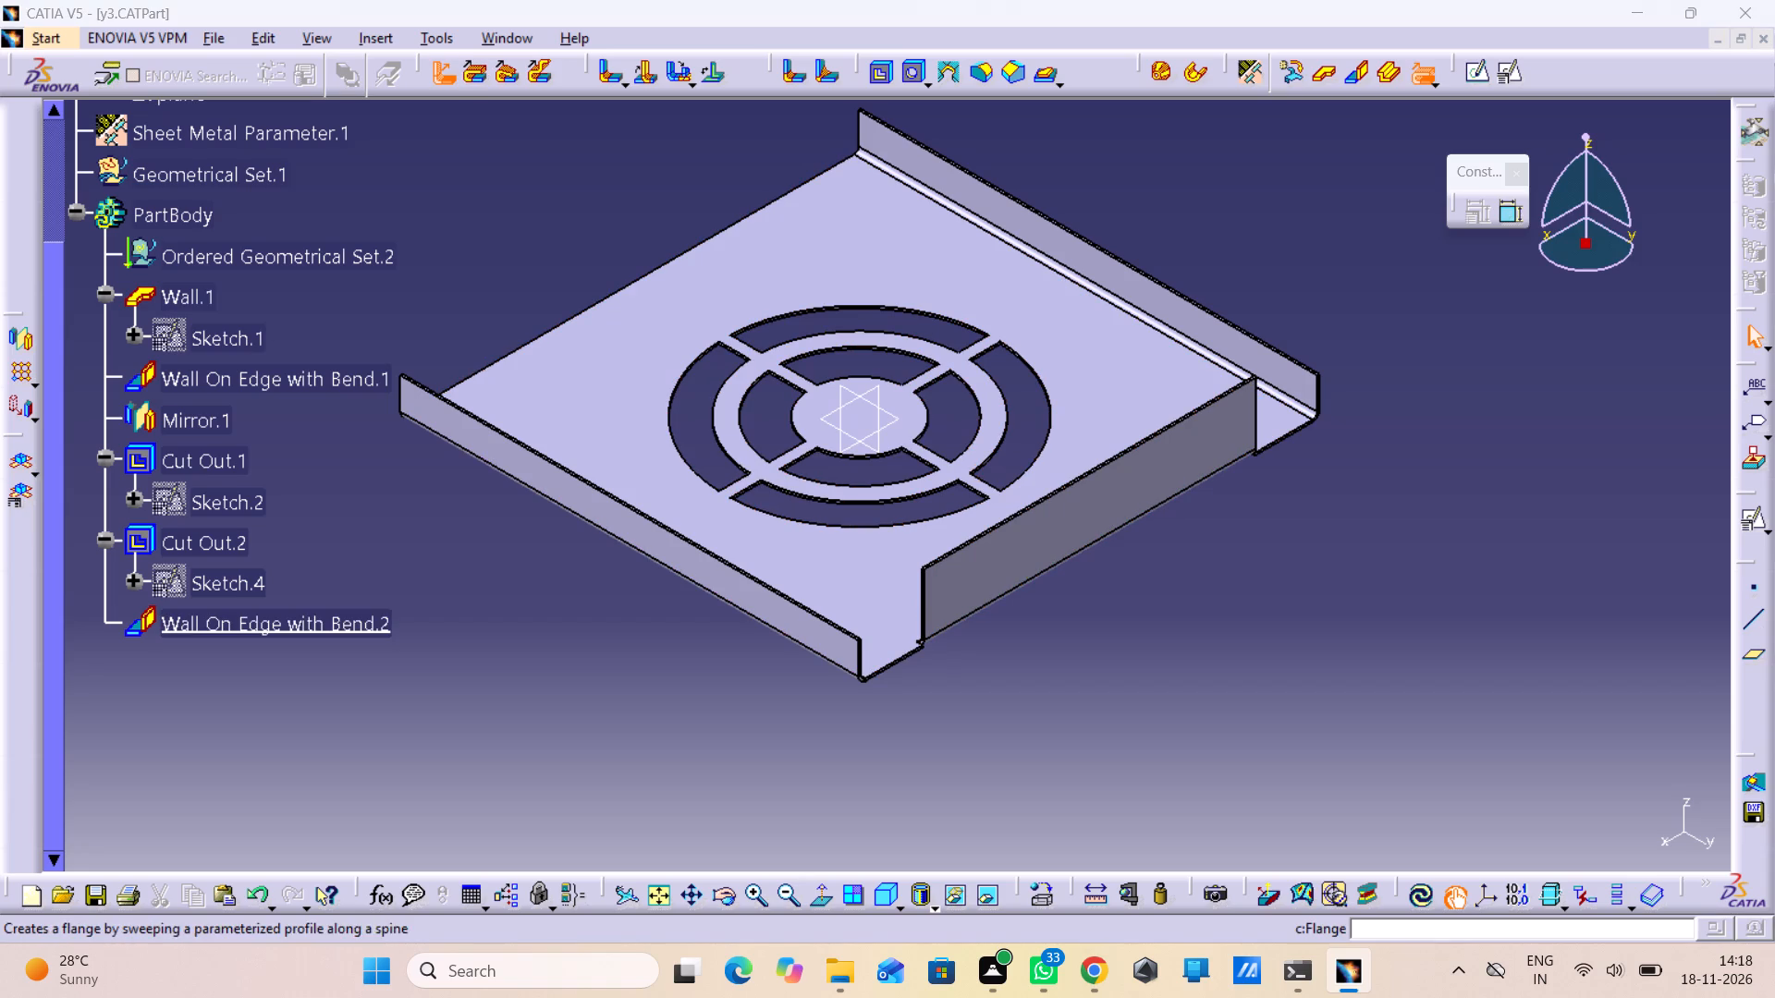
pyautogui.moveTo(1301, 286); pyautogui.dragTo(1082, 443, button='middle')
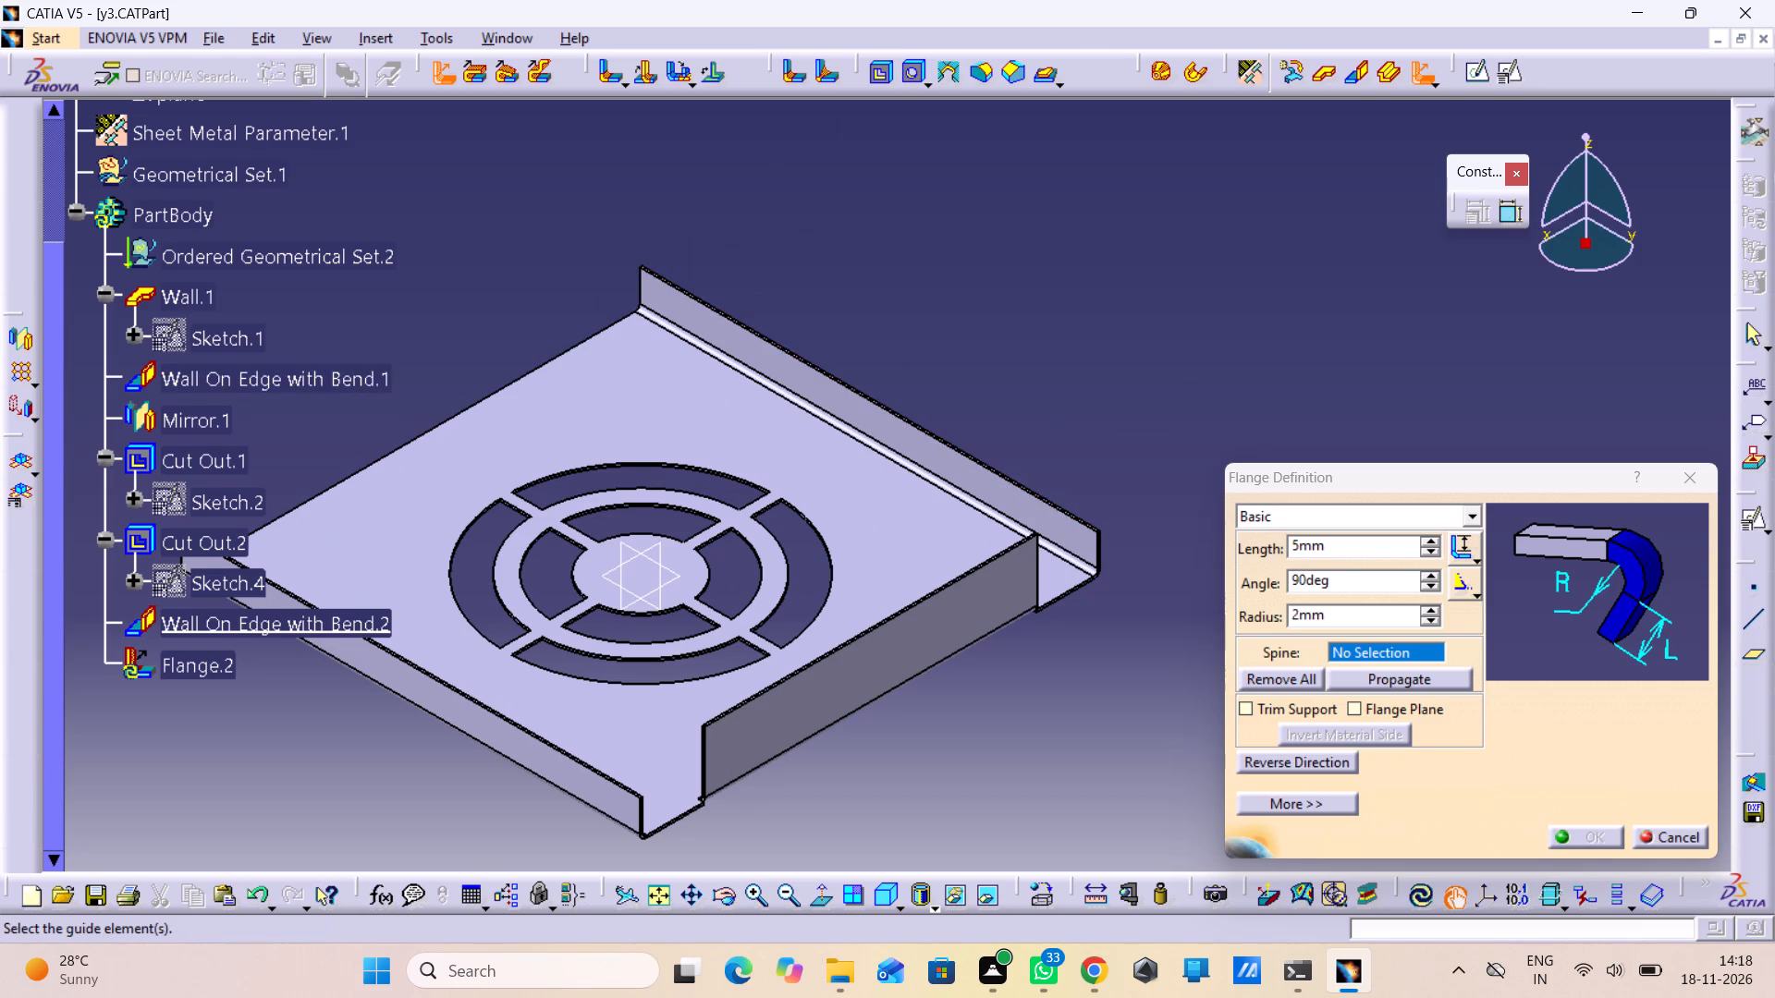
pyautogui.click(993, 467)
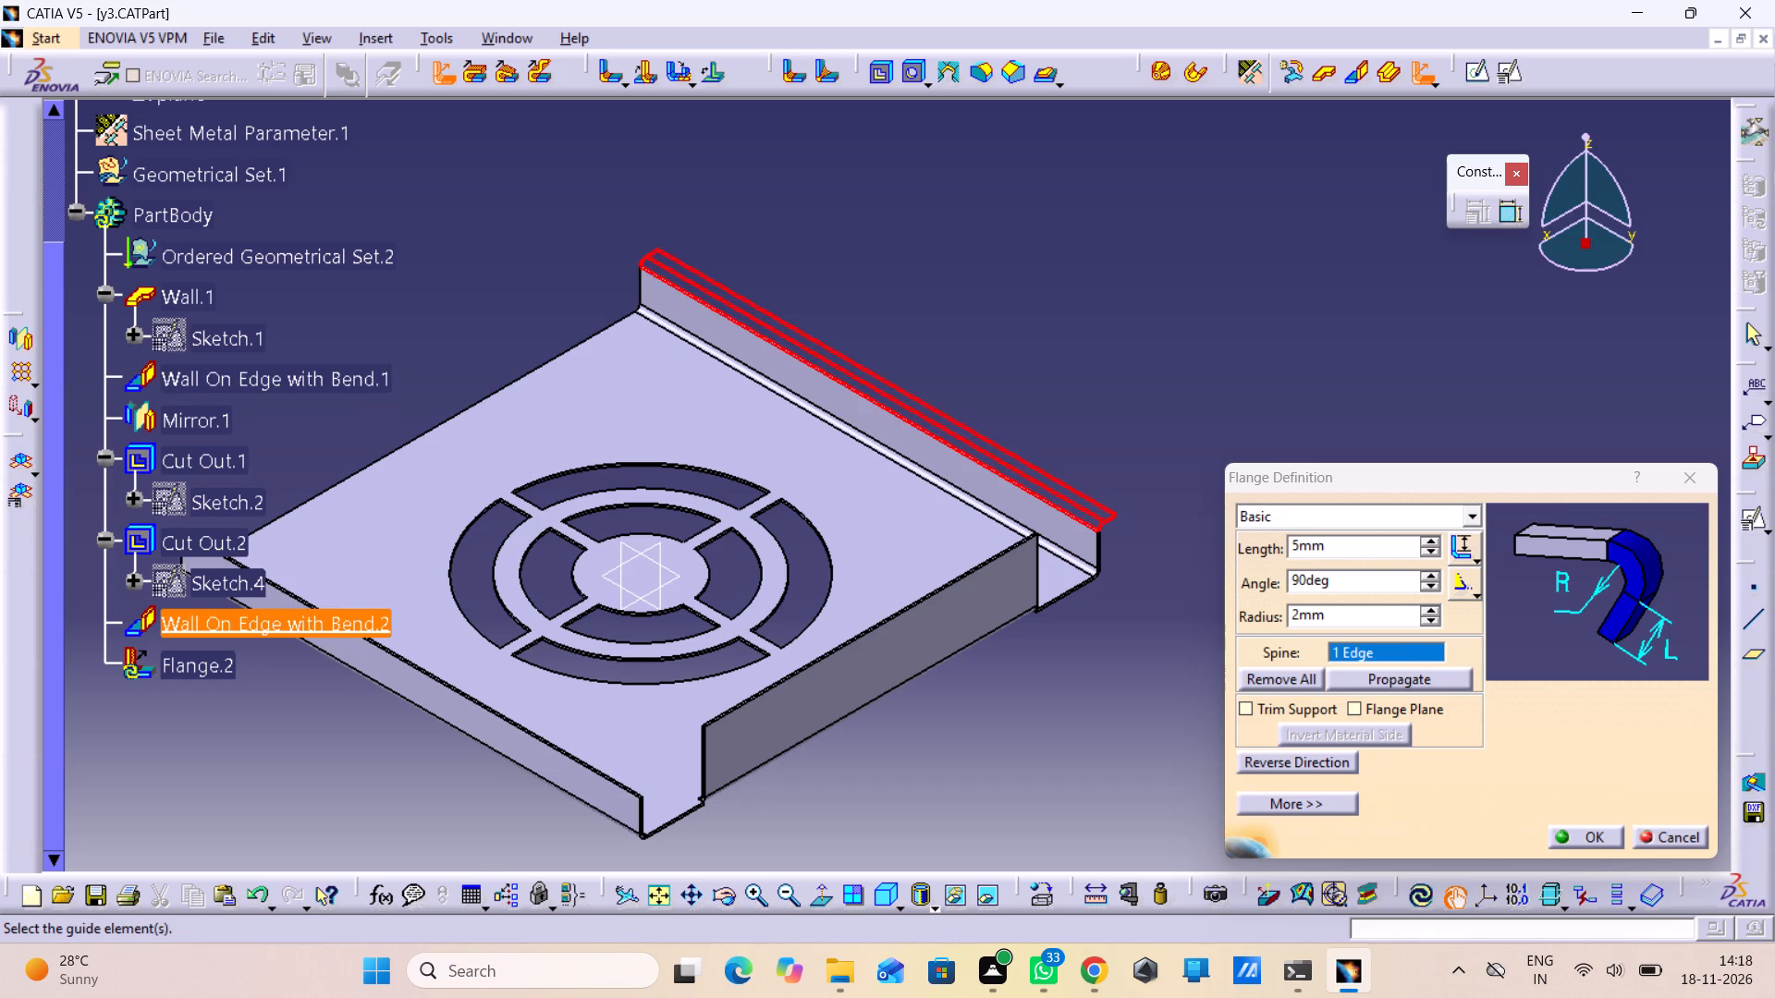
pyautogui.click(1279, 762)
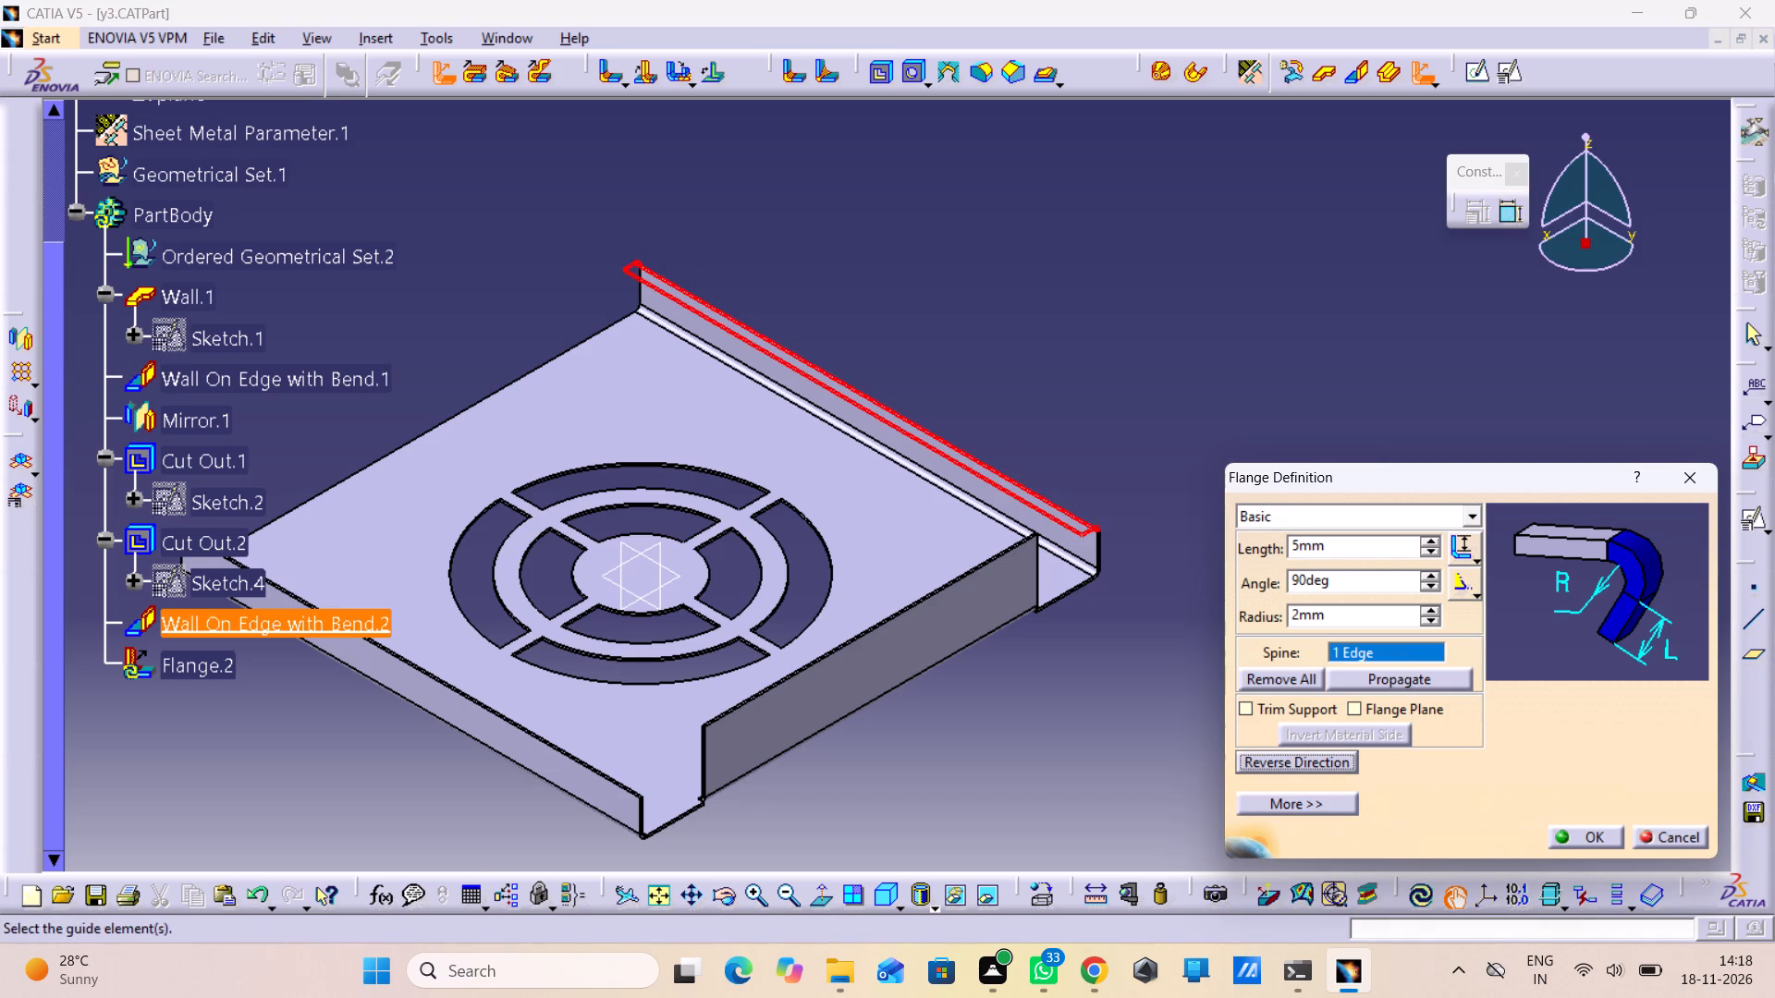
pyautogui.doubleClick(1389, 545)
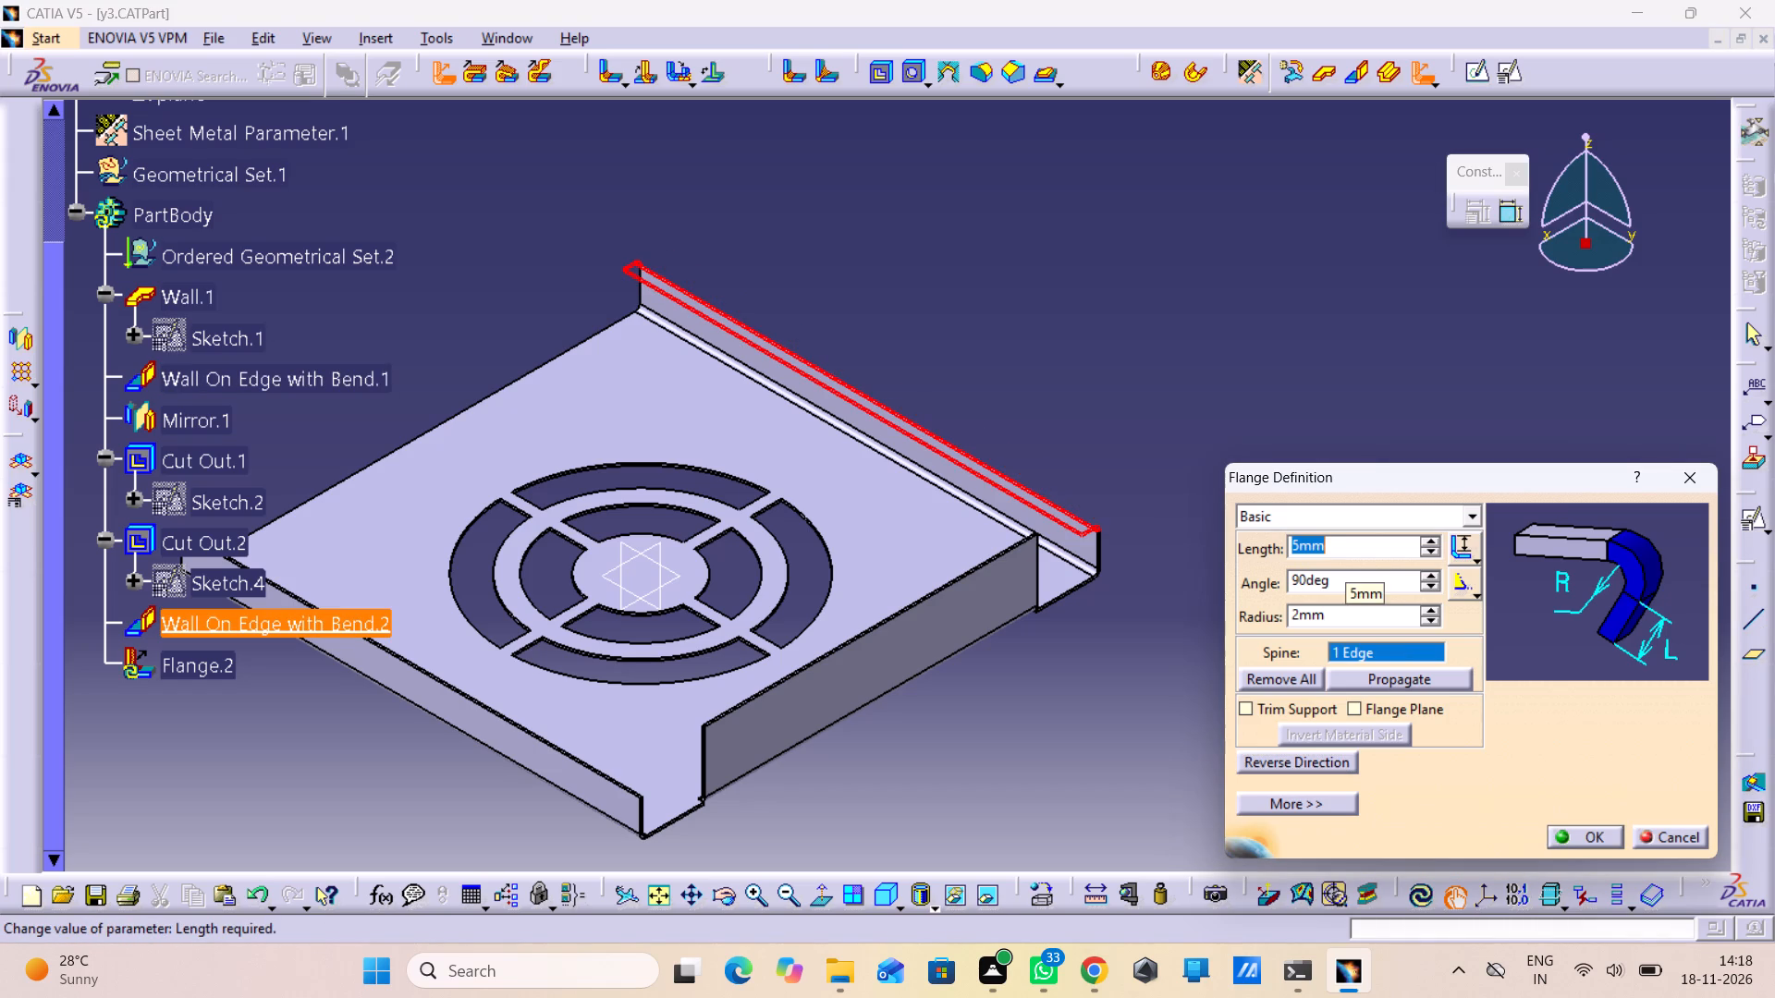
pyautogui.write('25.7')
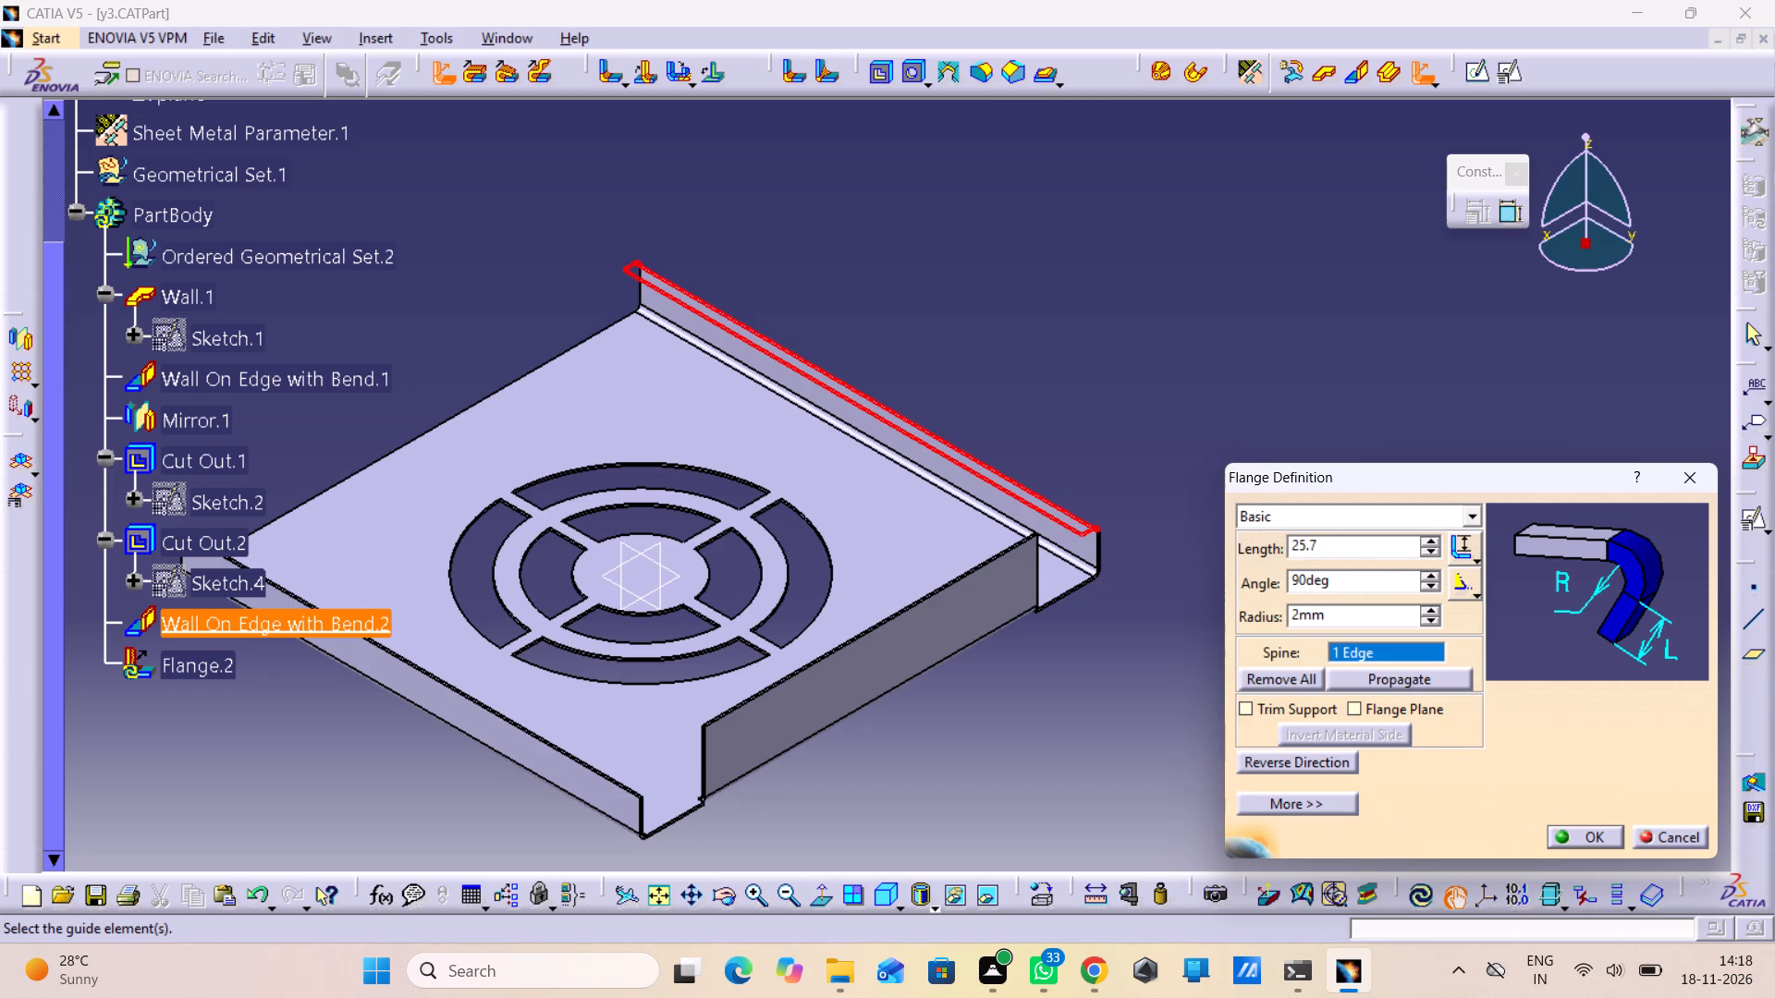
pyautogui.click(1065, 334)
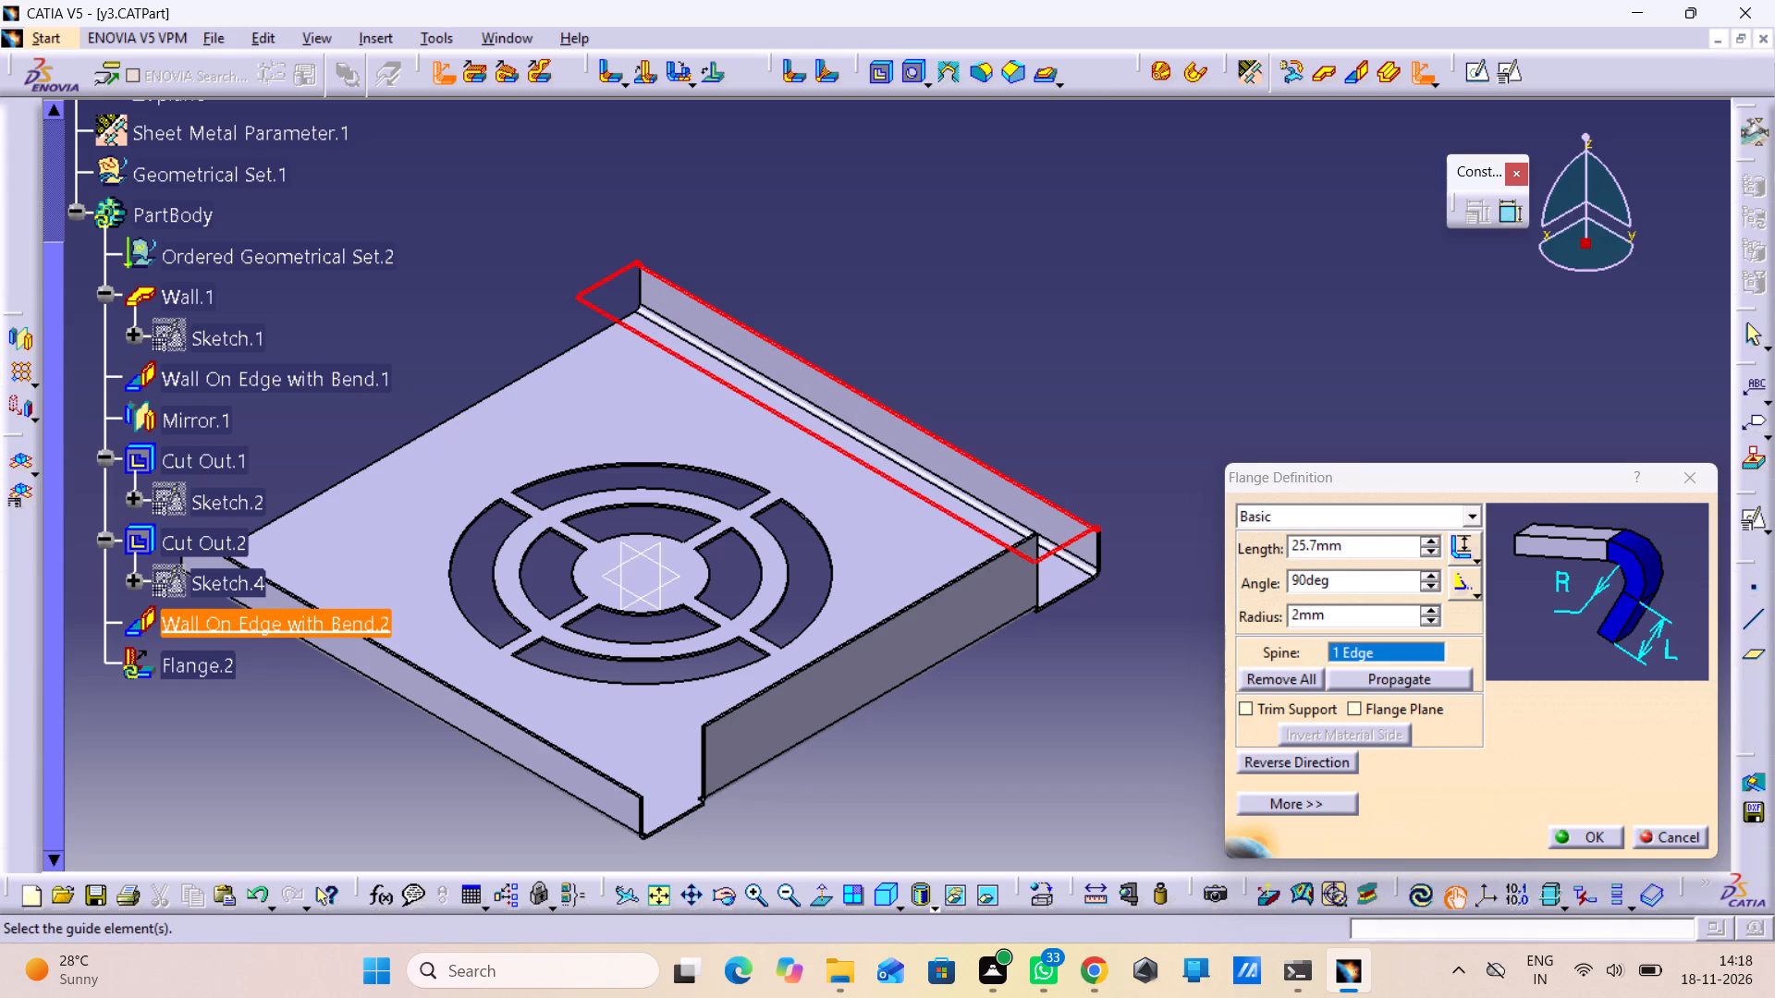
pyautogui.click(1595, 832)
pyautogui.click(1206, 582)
# Examine the new flange along the far side wall from several angles and update the part.
pyautogui.moveTo(559, 265); pyautogui.dragTo(587, 411, button='middle')
pyautogui.moveTo(559, 265); pyautogui.dragTo(587, 411)
pyautogui.moveTo(1443, 452); pyautogui.dragTo(962, 769, button='middle')
pyautogui.moveTo(1443, 452); pyautogui.dragTo(965, 768)
pyautogui.moveTo(854, 474); pyautogui.dragTo(1034, 432, button='middle')
pyautogui.moveTo(854, 474); pyautogui.dragTo(1034, 432)
pyautogui.scroll(-1, 789, 596)
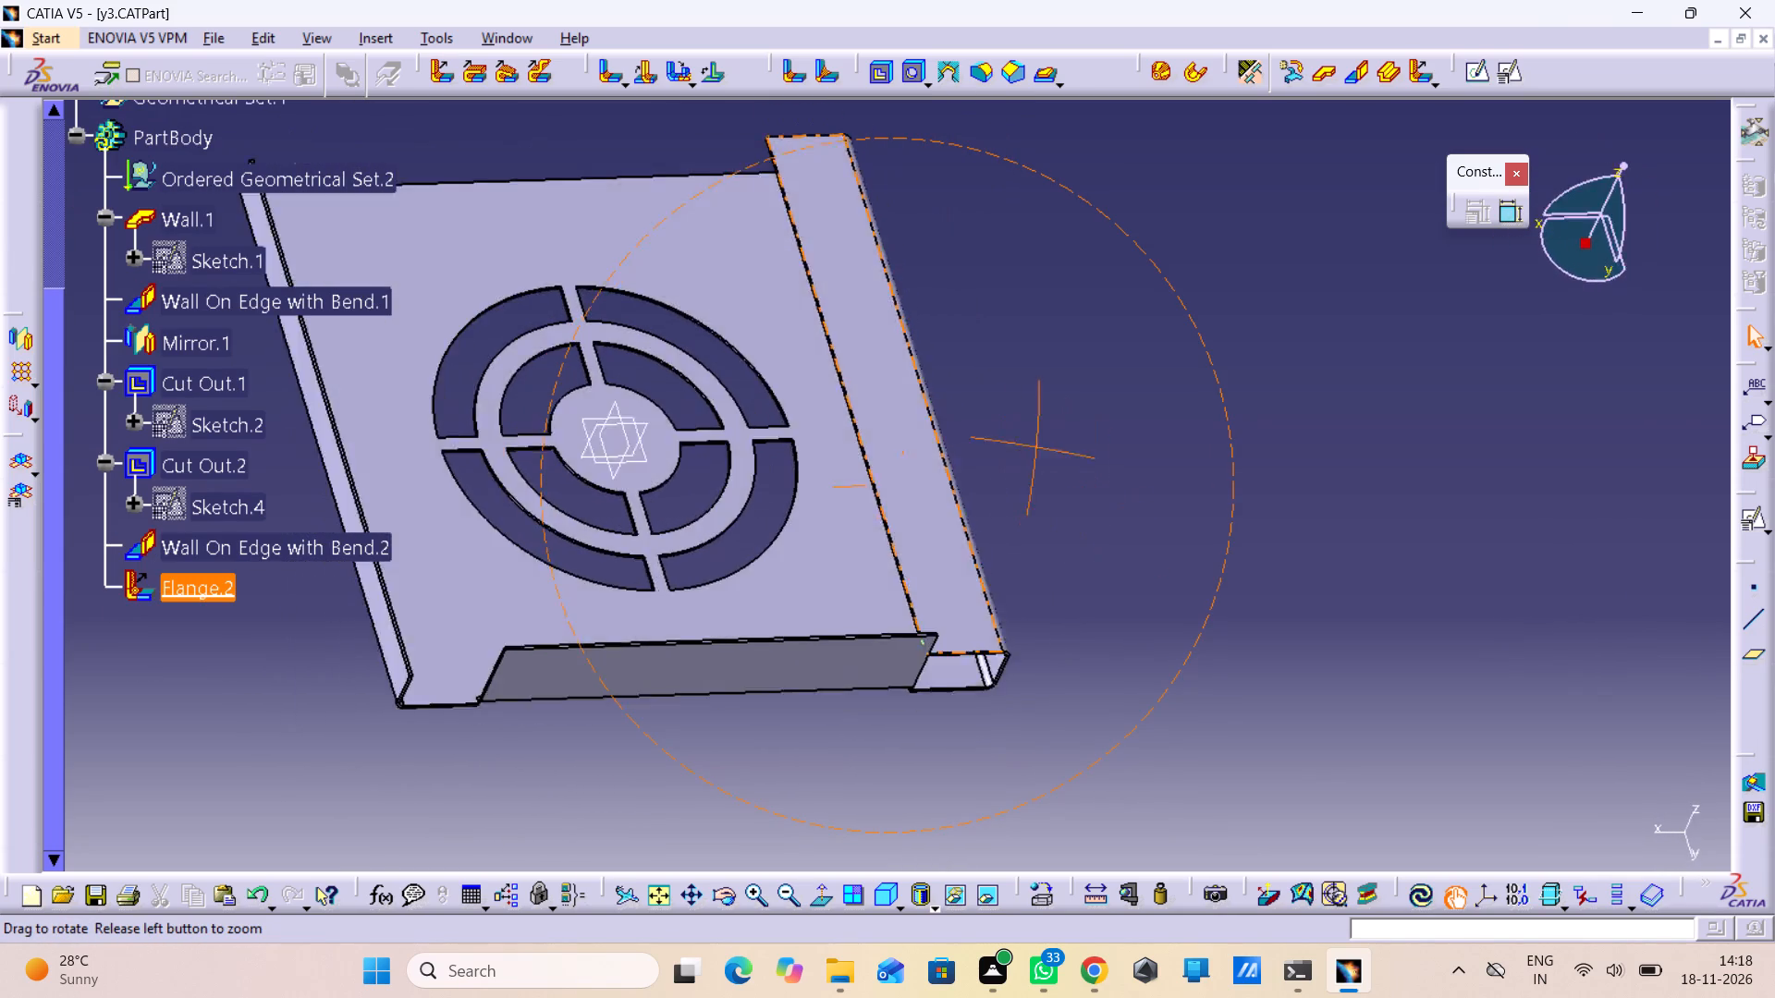
pyautogui.moveTo(1034, 432); pyautogui.dragTo(1073, 312, button='middle')
pyautogui.moveTo(1034, 432); pyautogui.dragTo(1073, 312)
pyautogui.click(1179, 457)
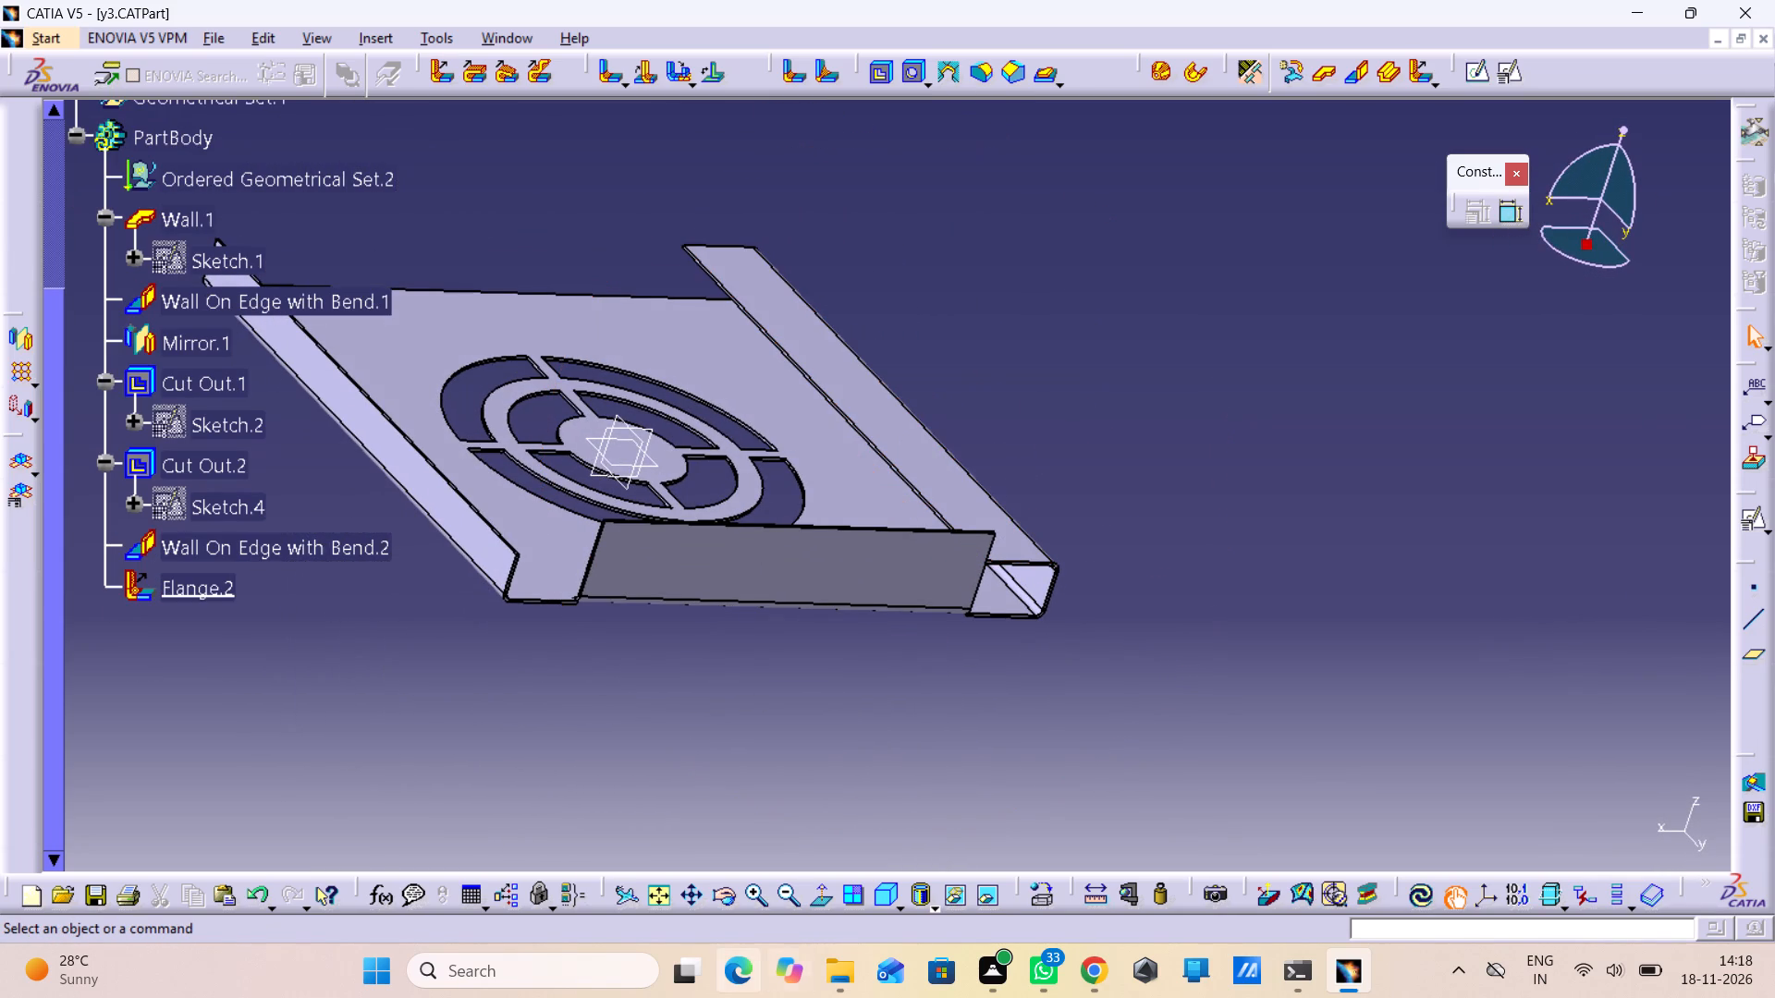
pyautogui.click(1434, 897)
pyautogui.click(1338, 641)
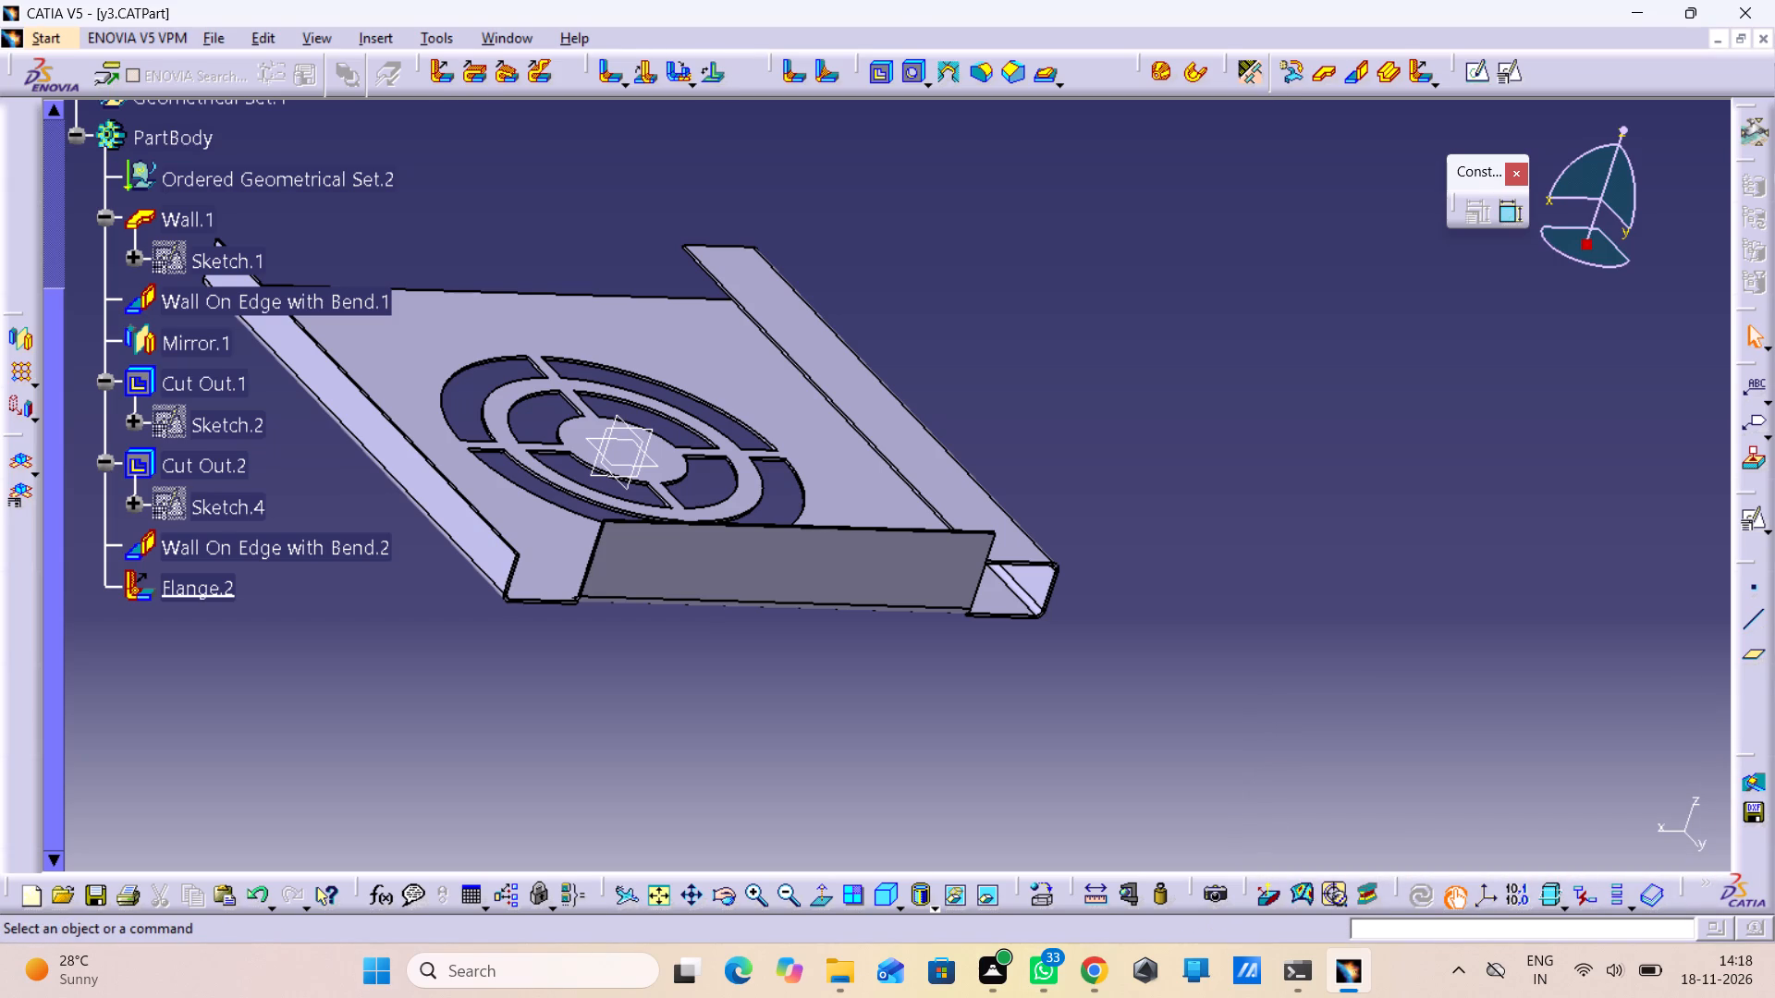
pyautogui.click(888, 895)
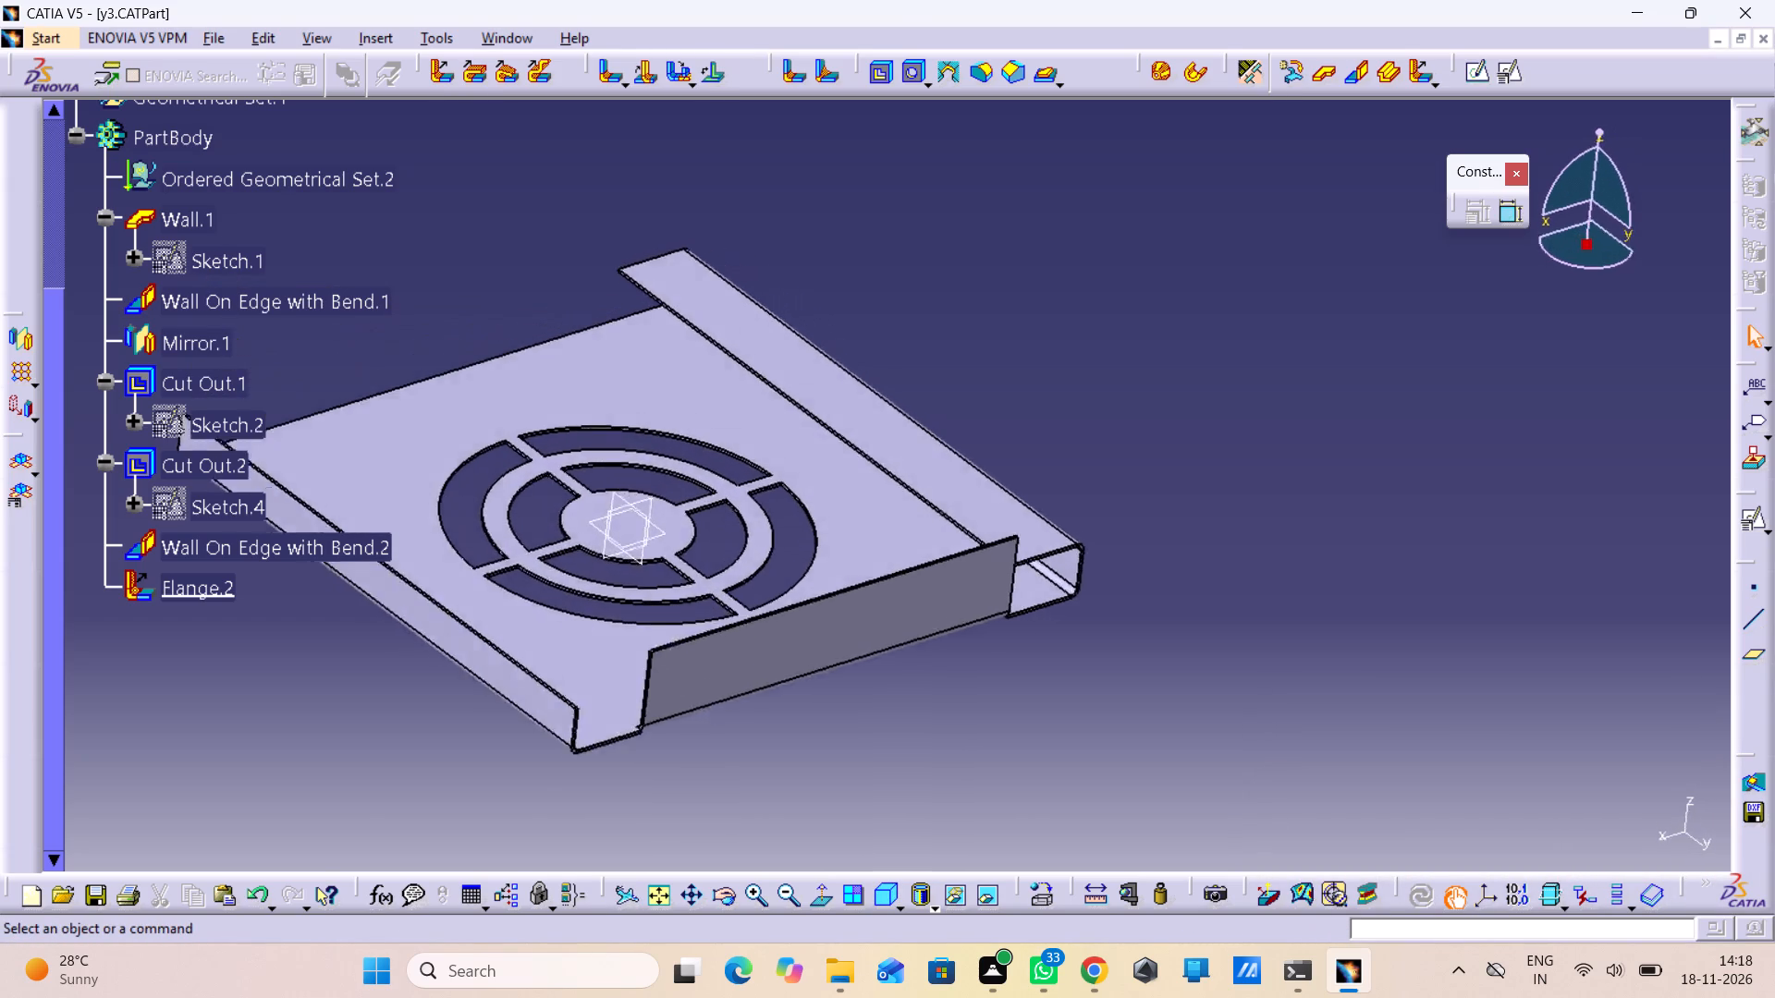
pyautogui.click(1414, 528)
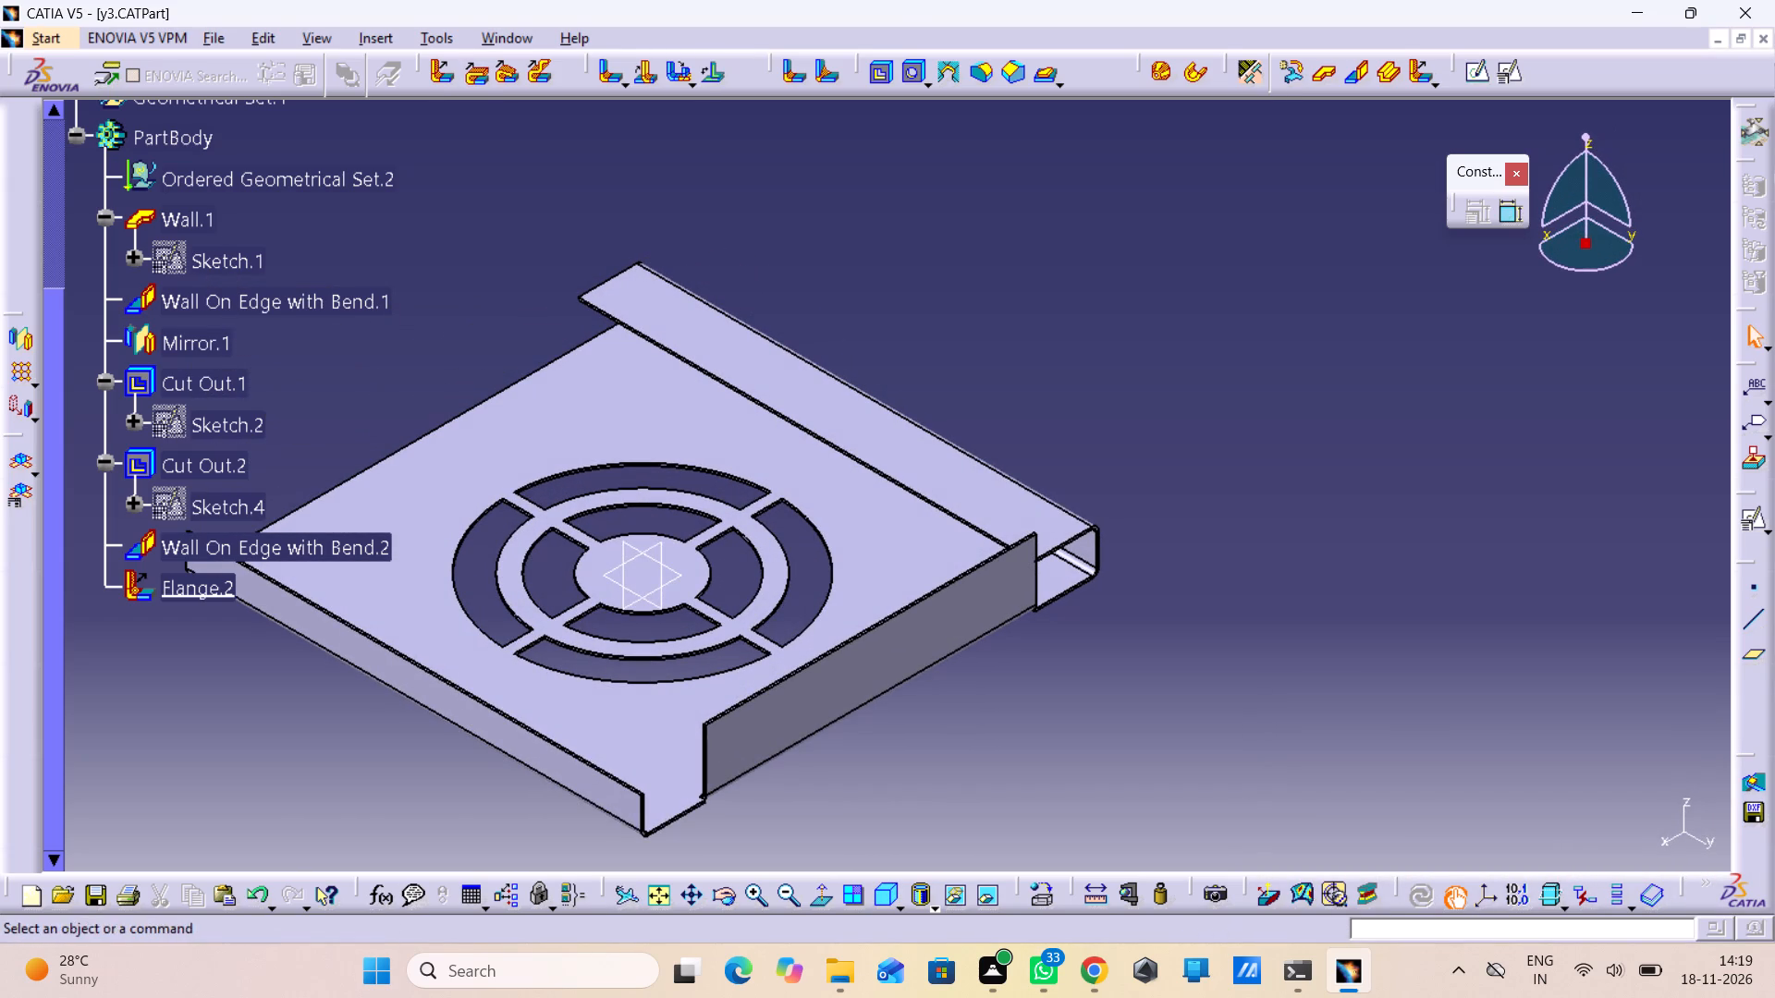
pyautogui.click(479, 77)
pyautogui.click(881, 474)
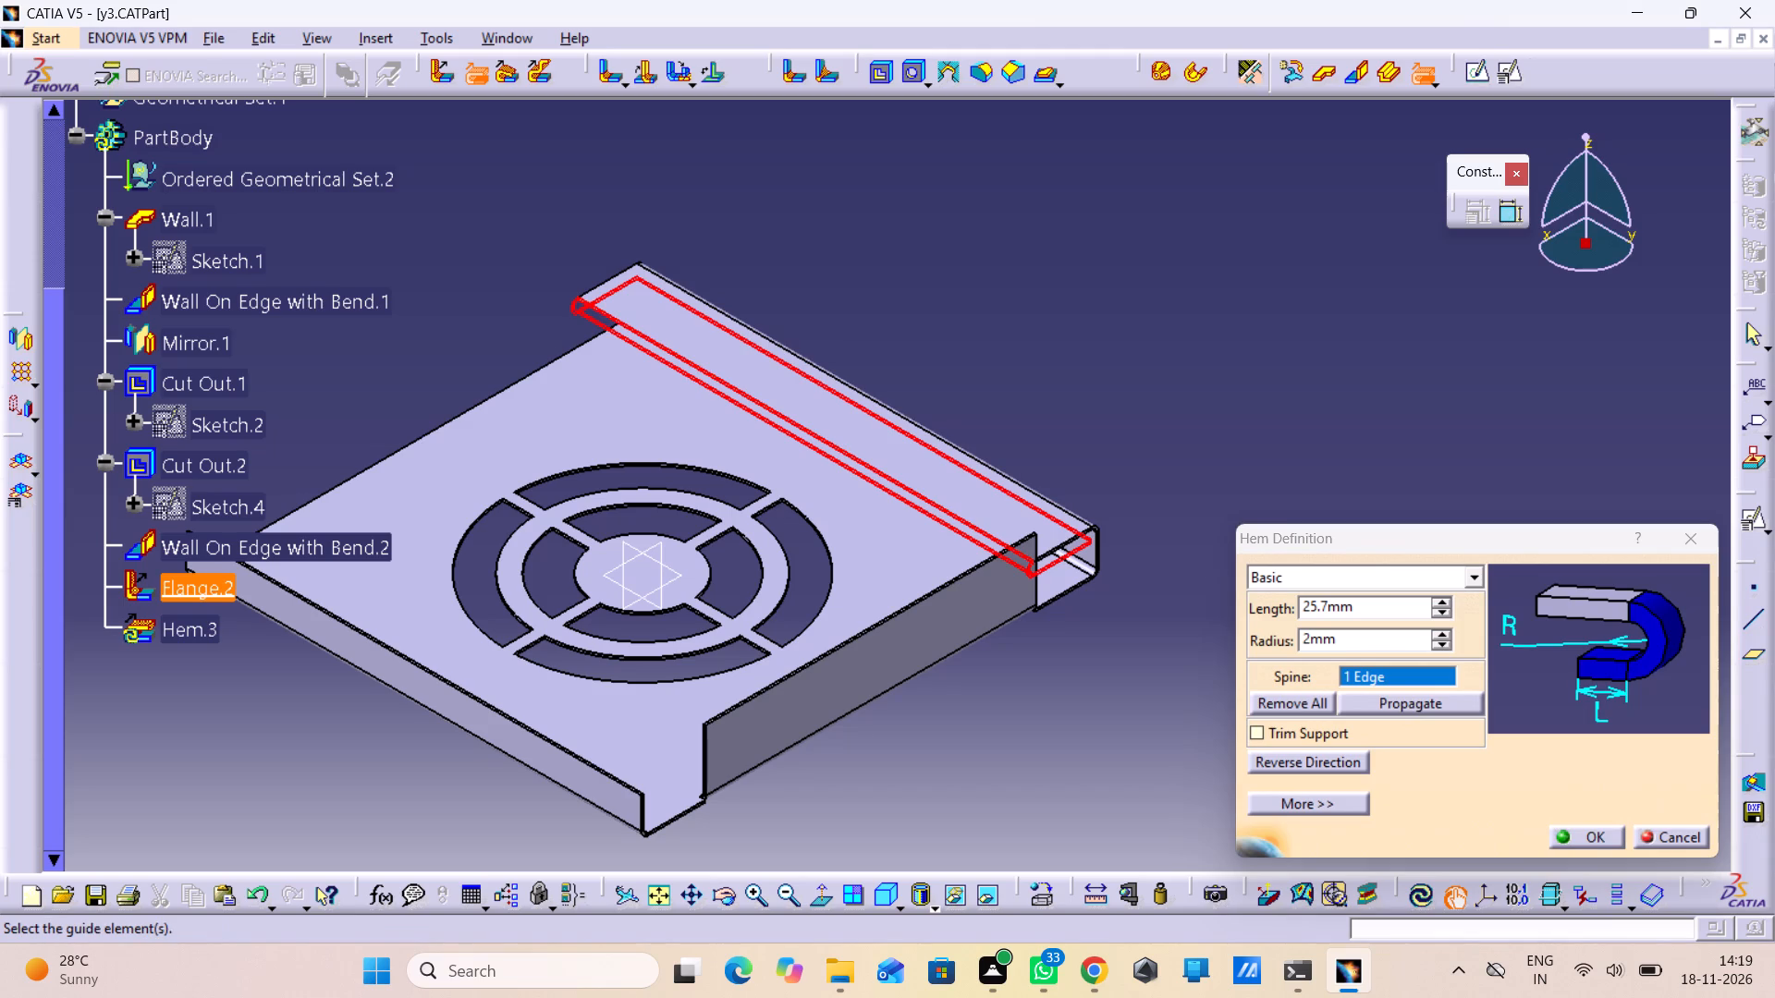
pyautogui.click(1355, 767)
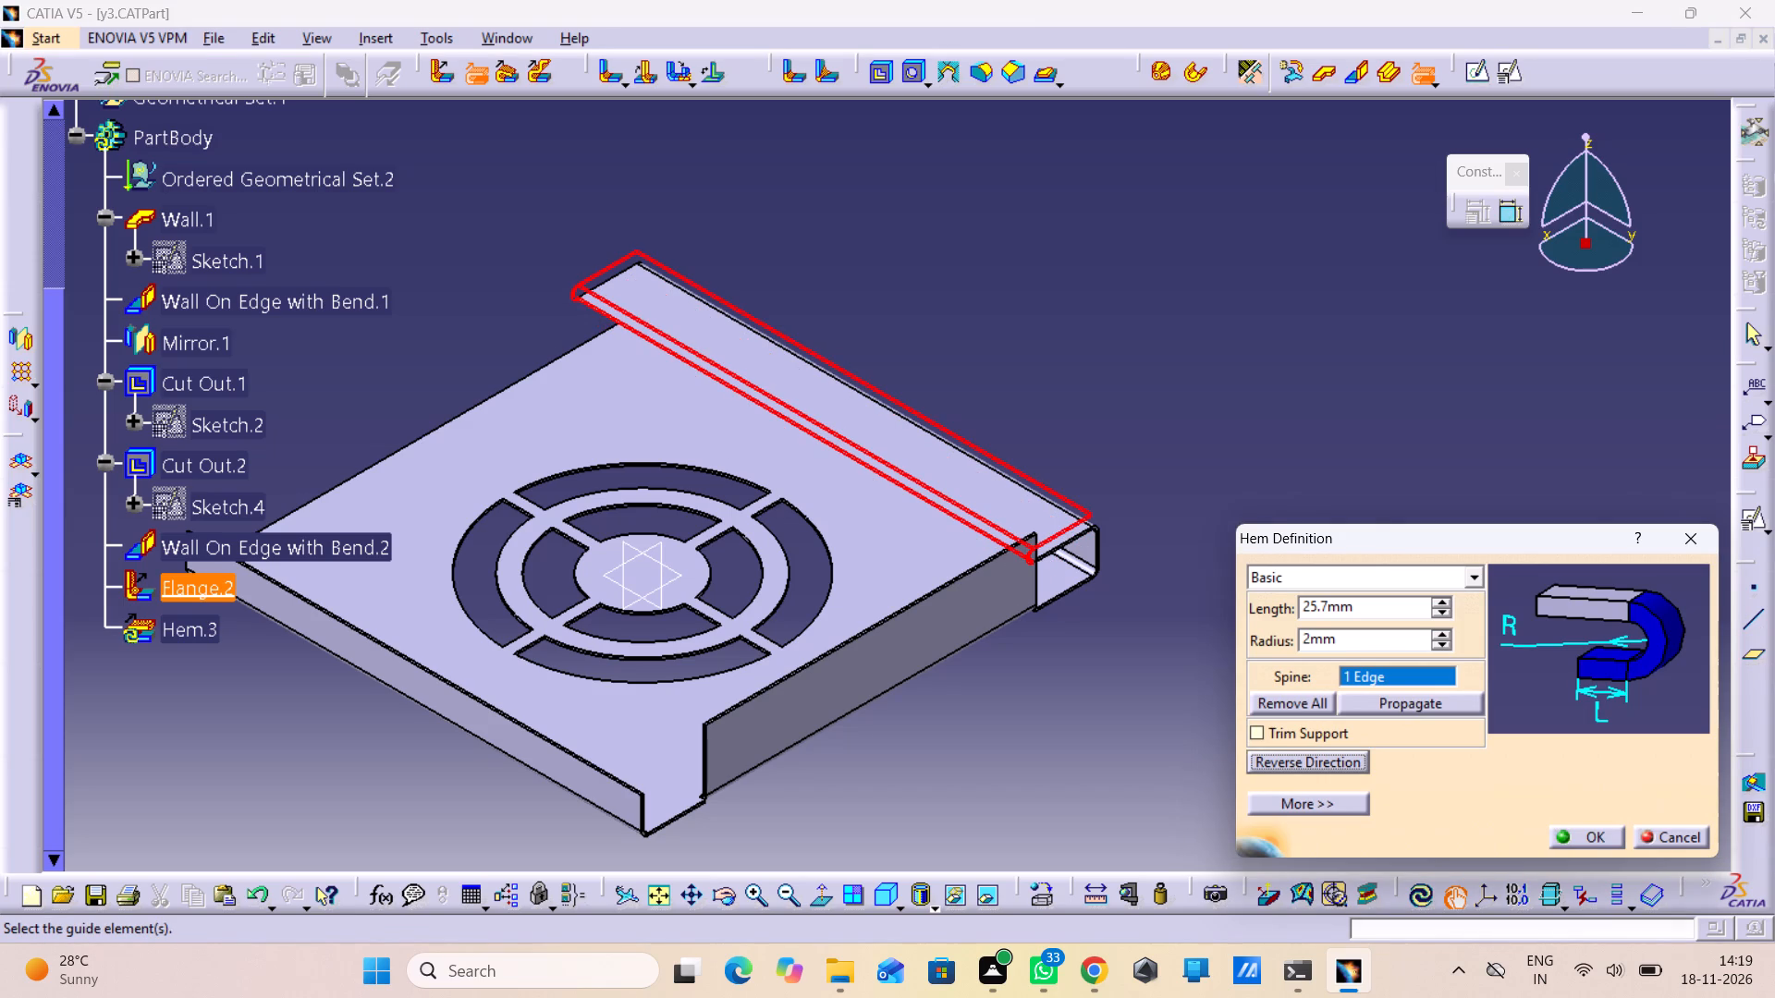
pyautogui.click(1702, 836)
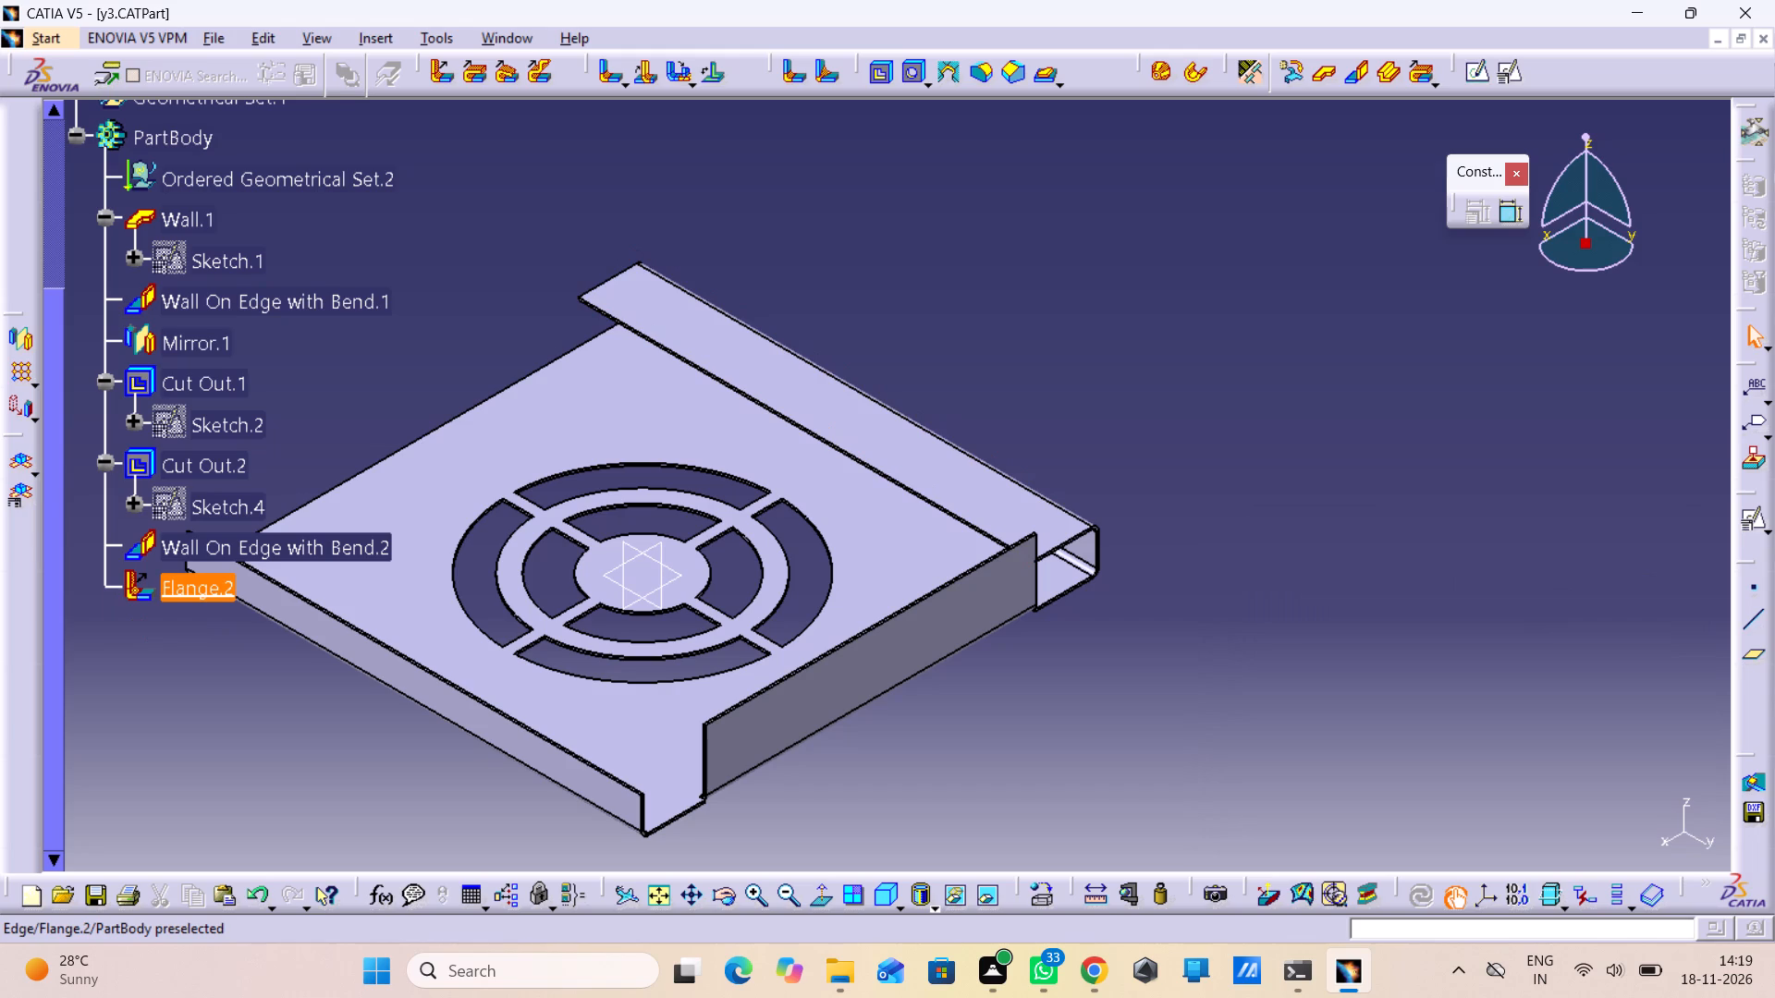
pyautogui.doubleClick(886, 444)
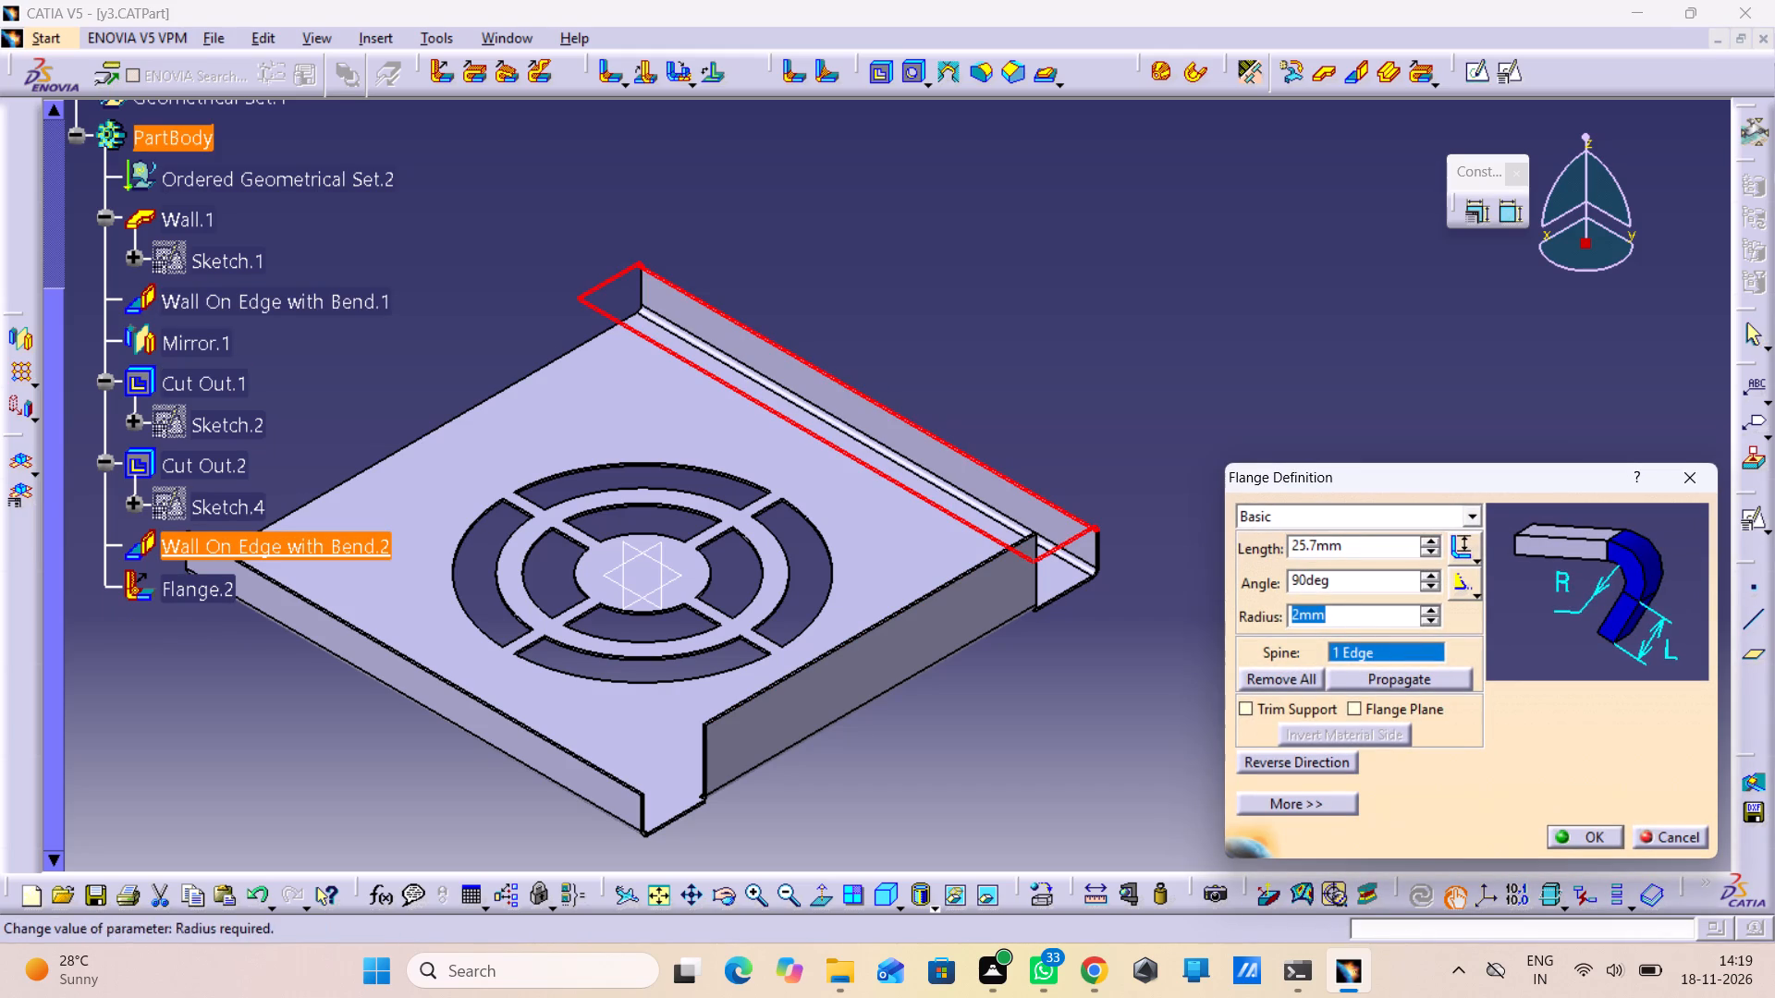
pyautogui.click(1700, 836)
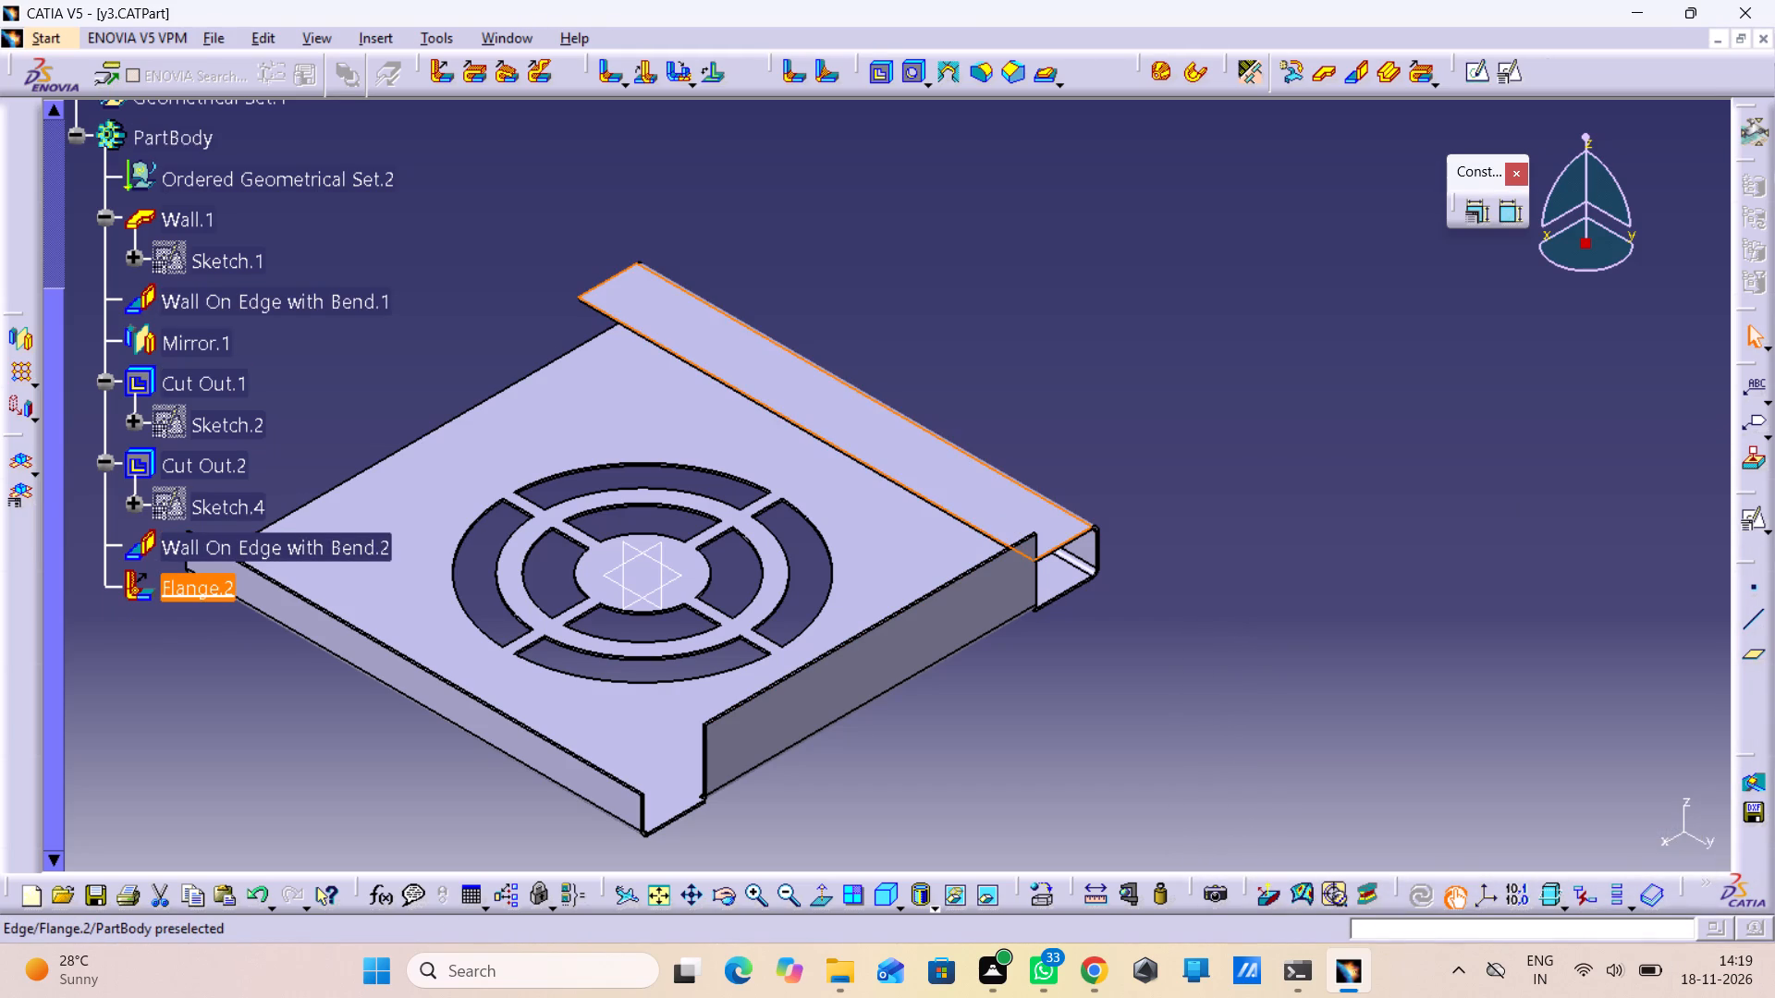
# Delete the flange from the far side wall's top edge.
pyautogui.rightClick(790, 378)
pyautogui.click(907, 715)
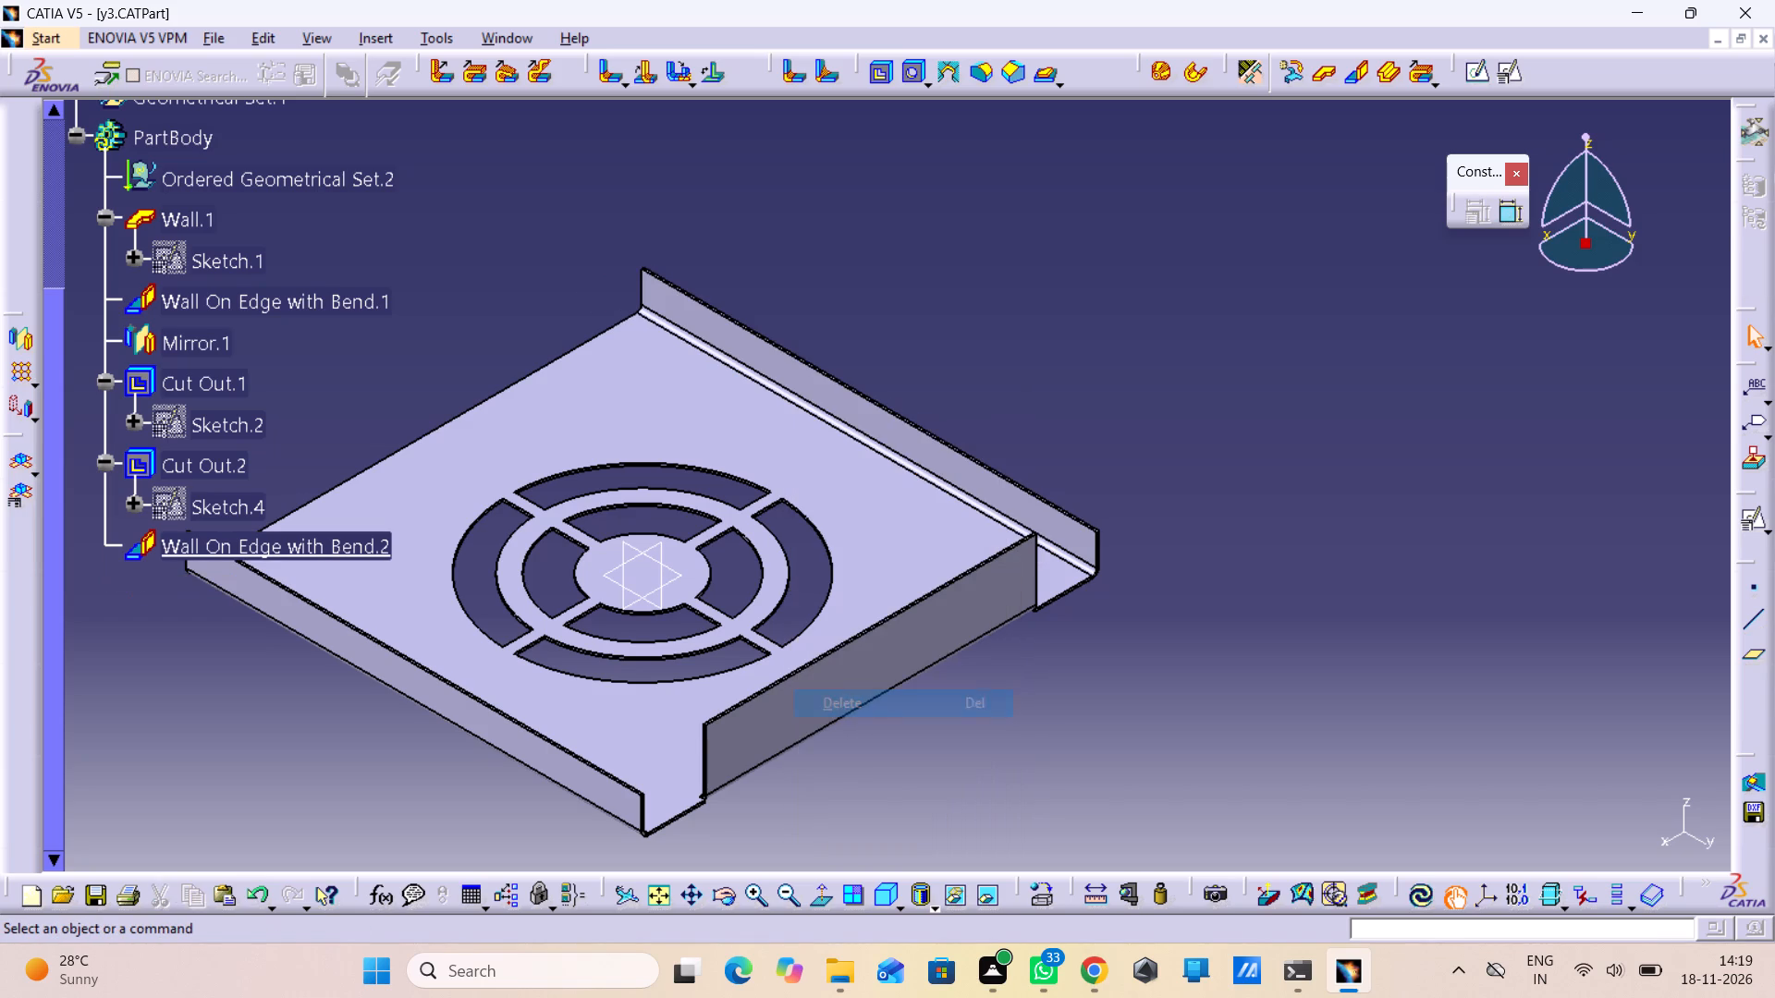
# Add an inset Wall On Edge to the far side wall's top edge, folded inward at 90° with 25.7 mm height and a 2 mm bend.
pyautogui.click(1353, 81)
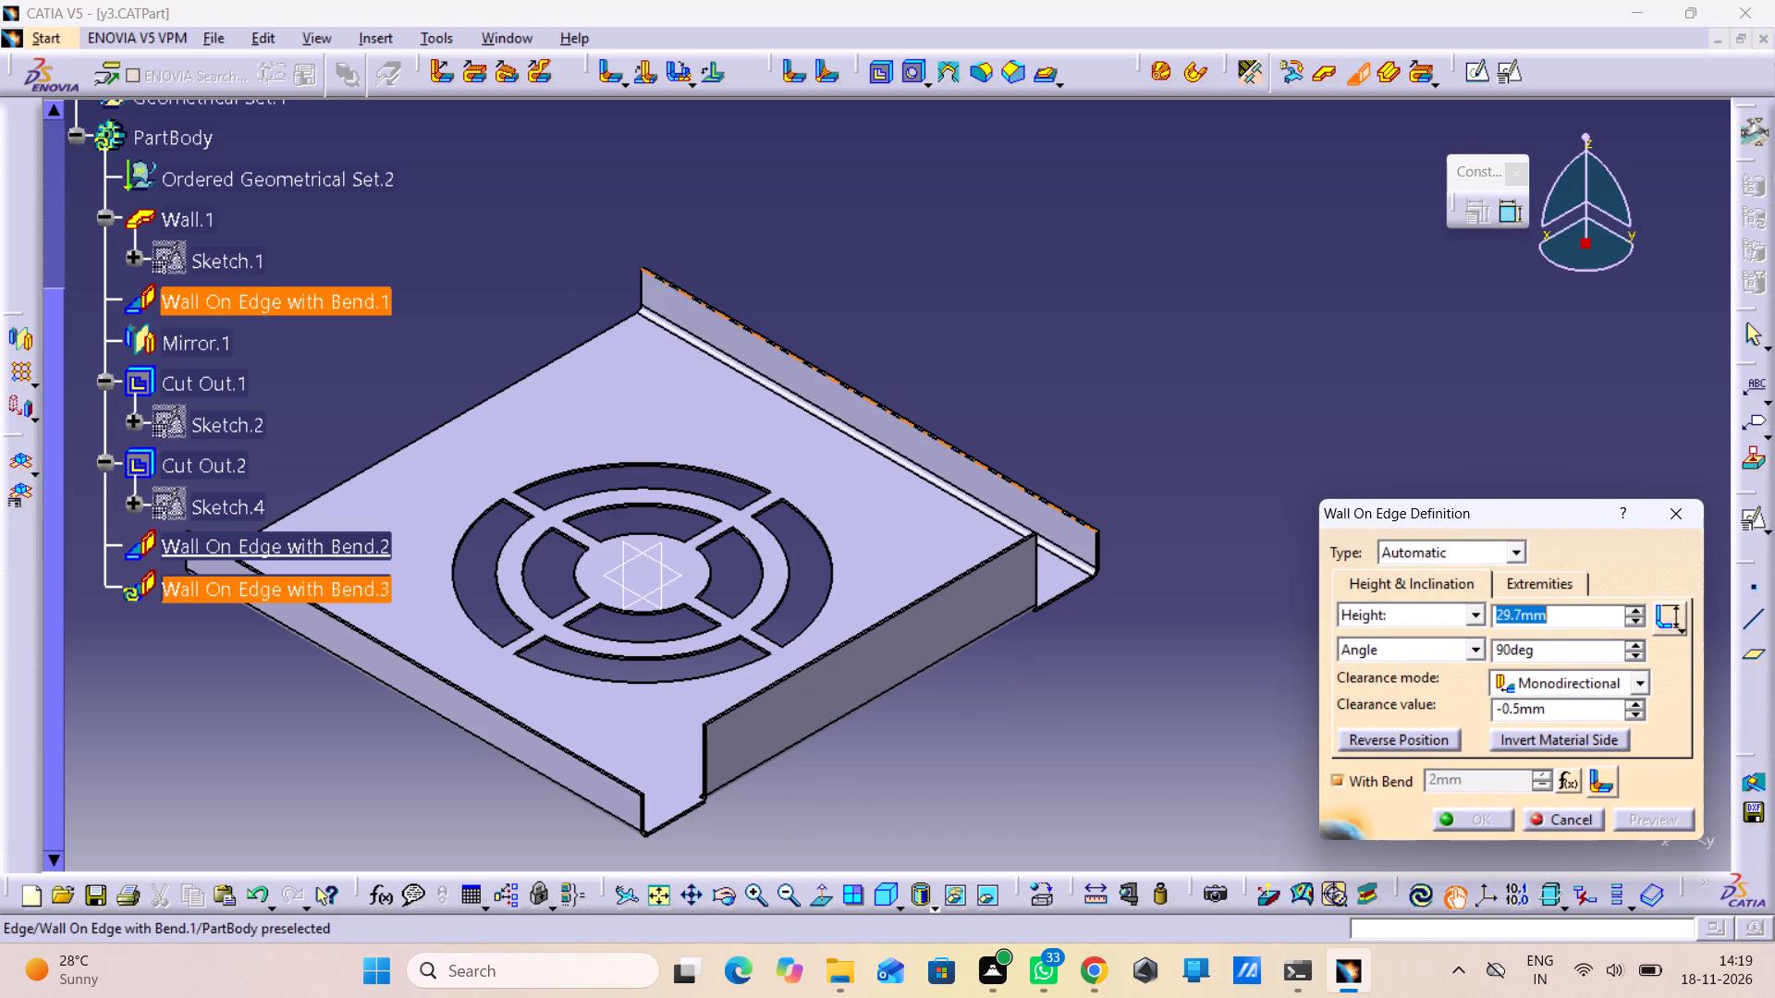
pyautogui.click(840, 383)
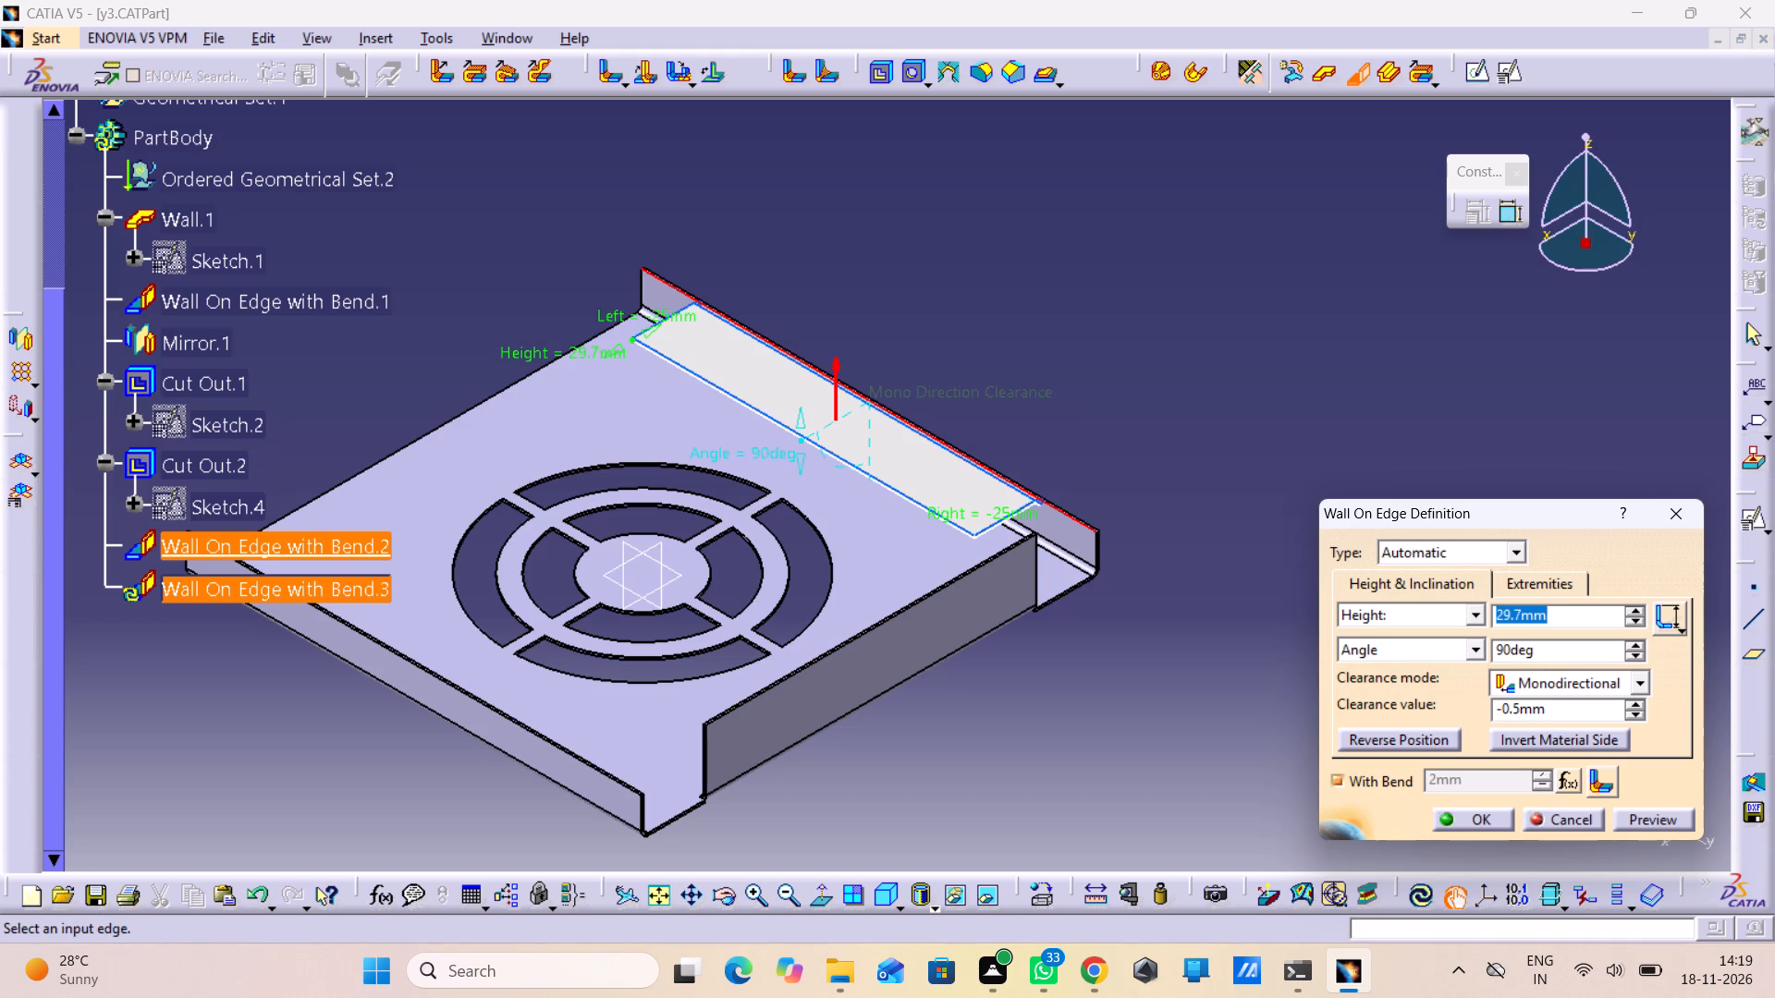
pyautogui.write('25.7')
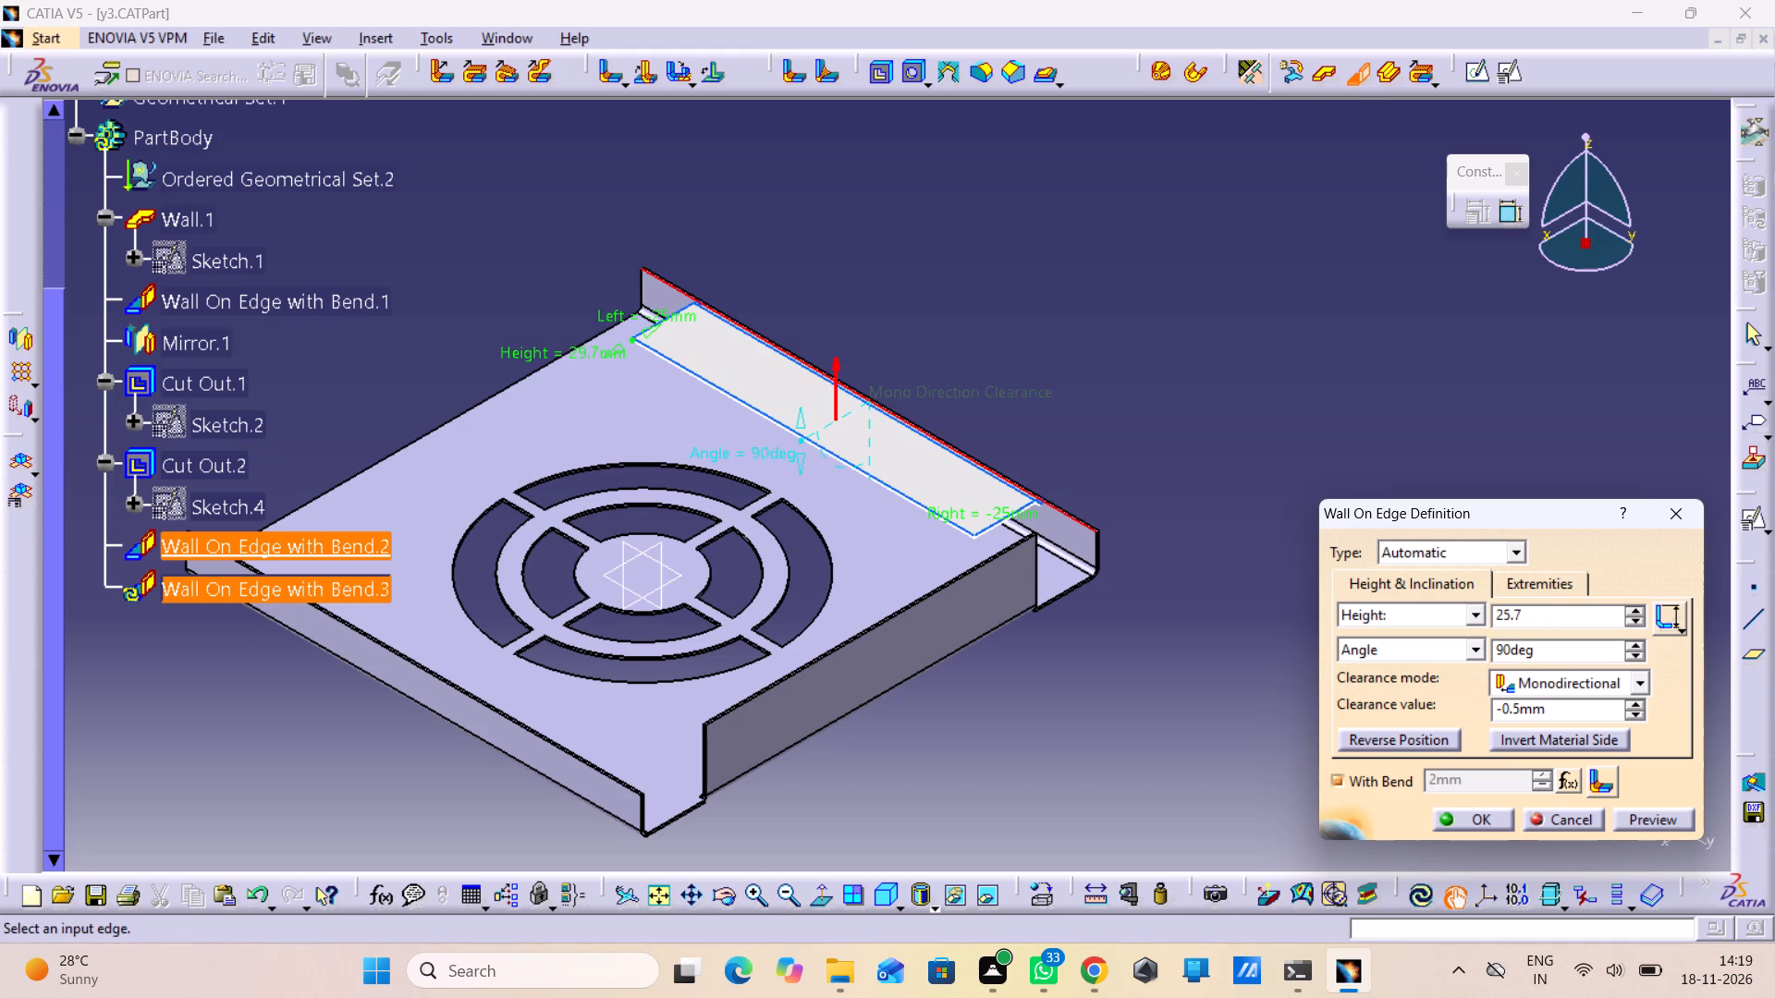
pyautogui.press('Return')
pyautogui.click(1155, 351)
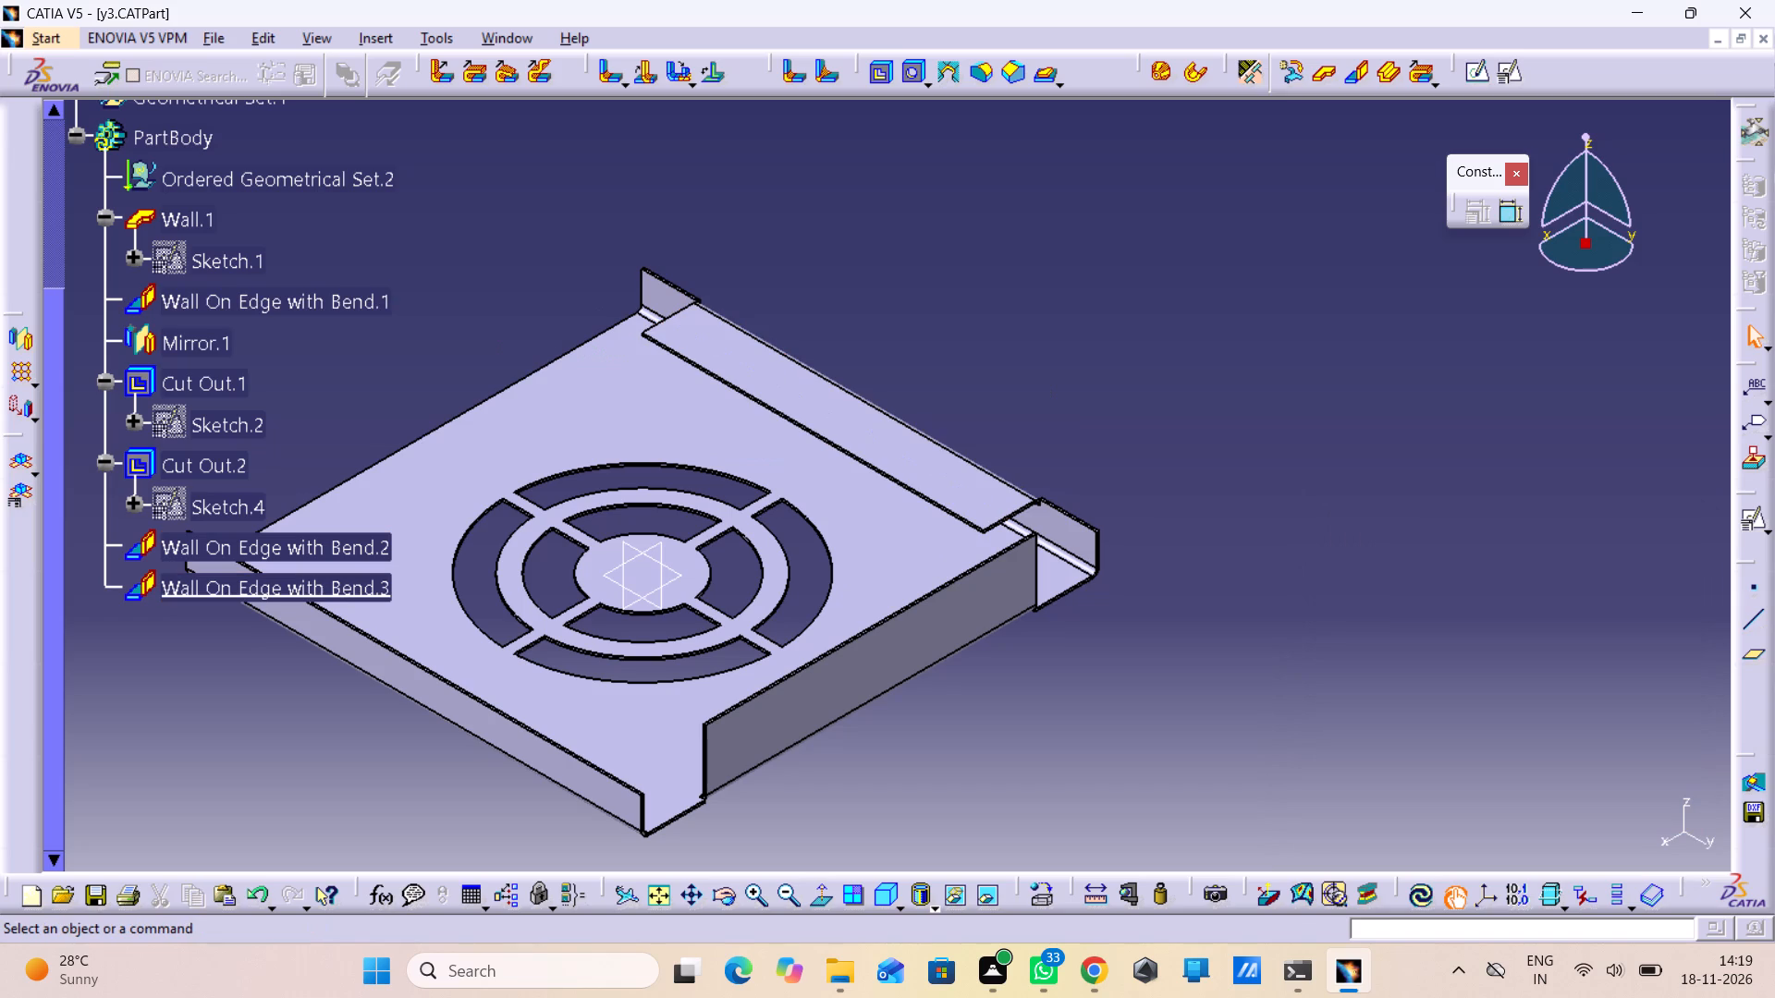
# Create a Hem on the inward-folded wall's free edge with reversed direction, 10 mm length and 1 mm radius.
pyautogui.click(476, 78)
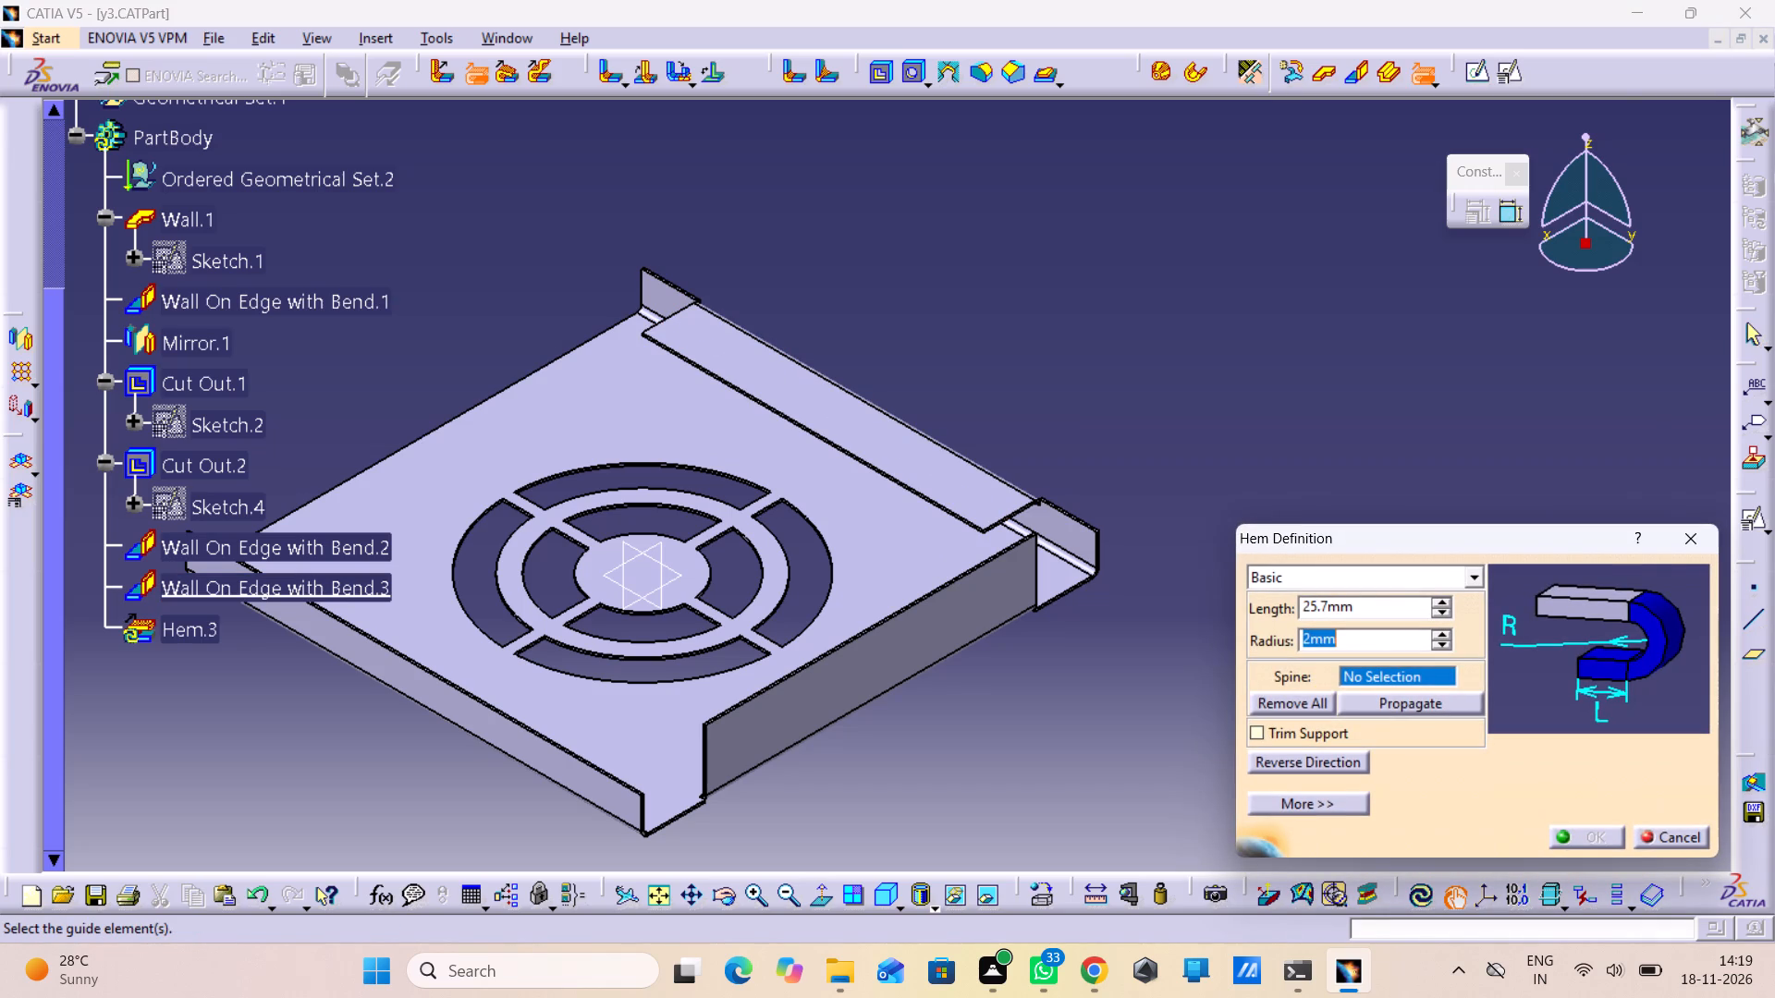
pyautogui.moveTo(931, 569); pyautogui.dragTo(932, 573, button='middle')
pyautogui.click(931, 569)
pyautogui.moveTo(932, 573); pyautogui.dragTo(939, 413, button='middle')
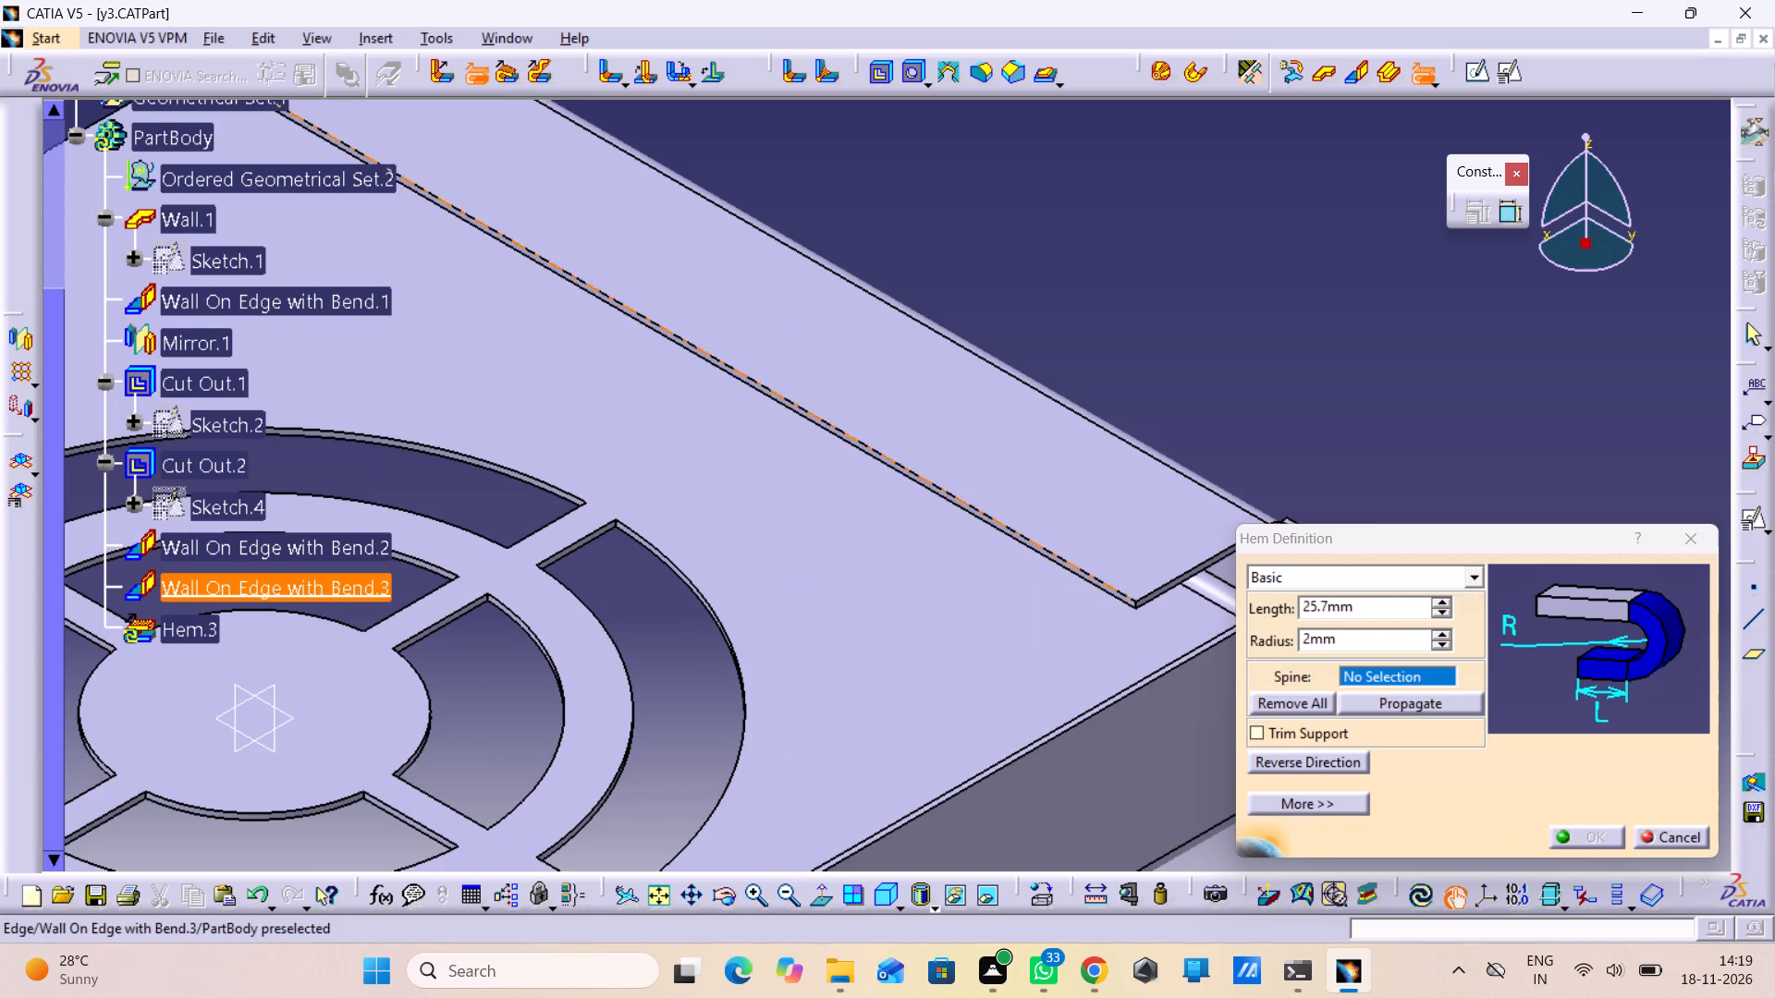
pyautogui.click(868, 446)
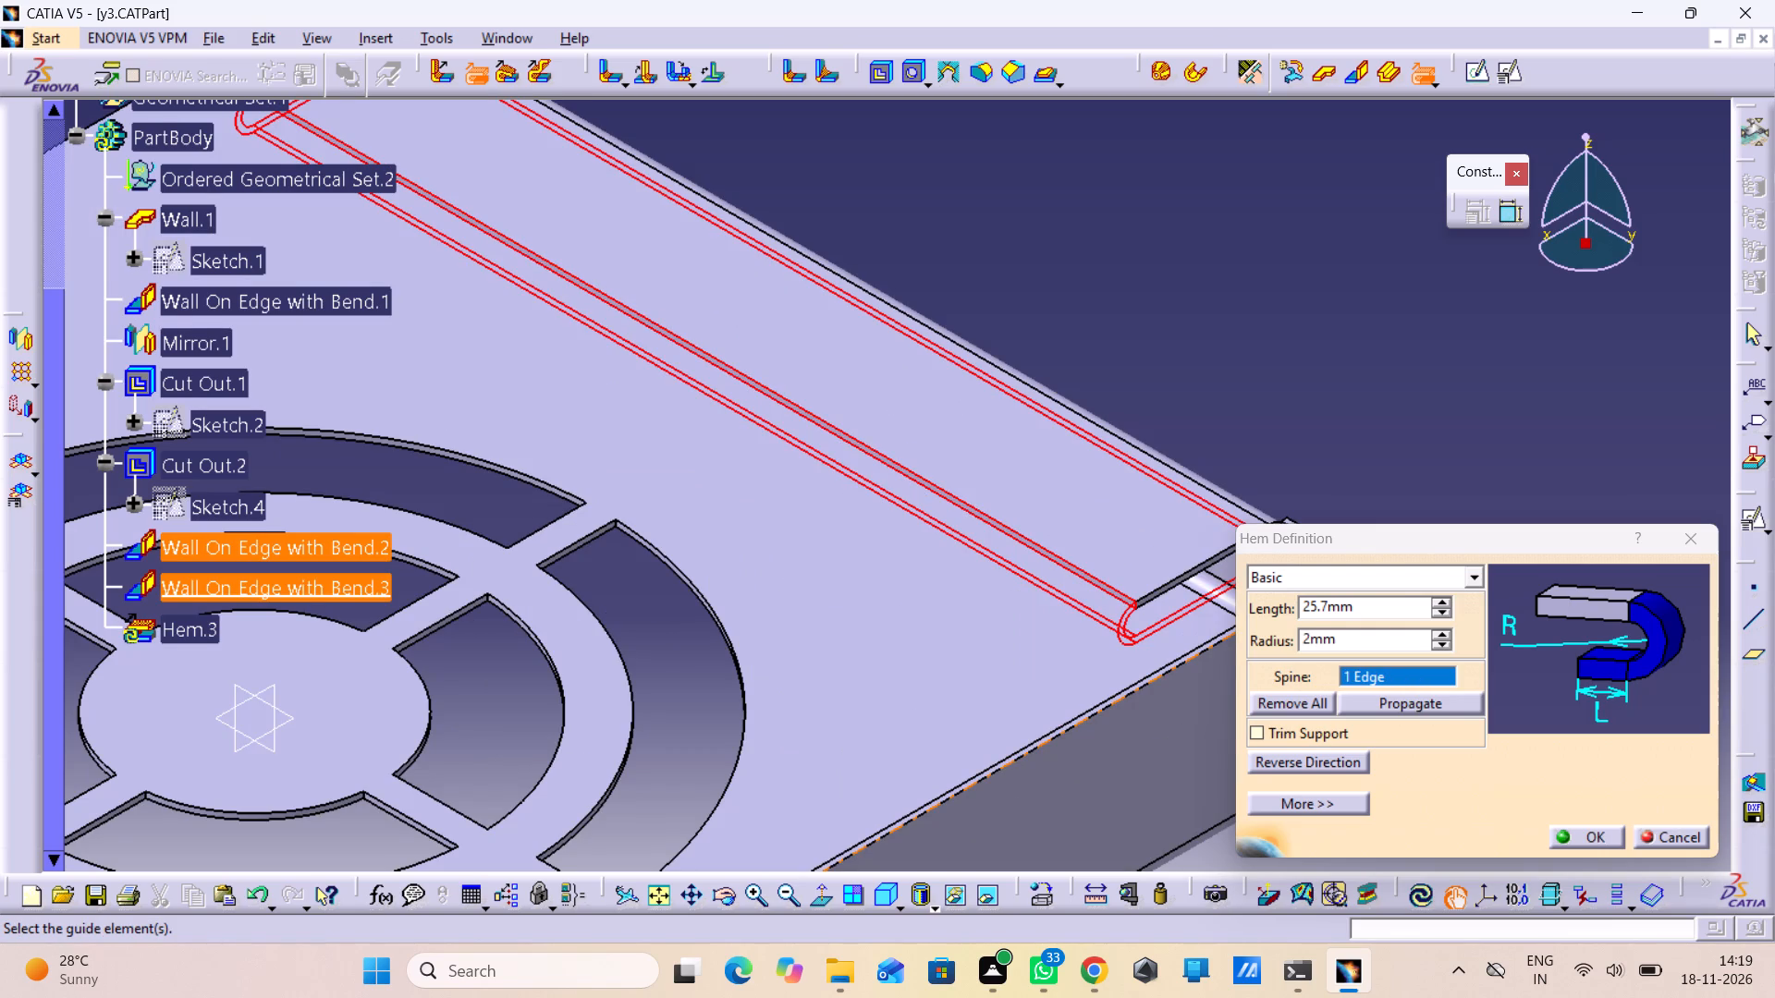
pyautogui.click(1340, 766)
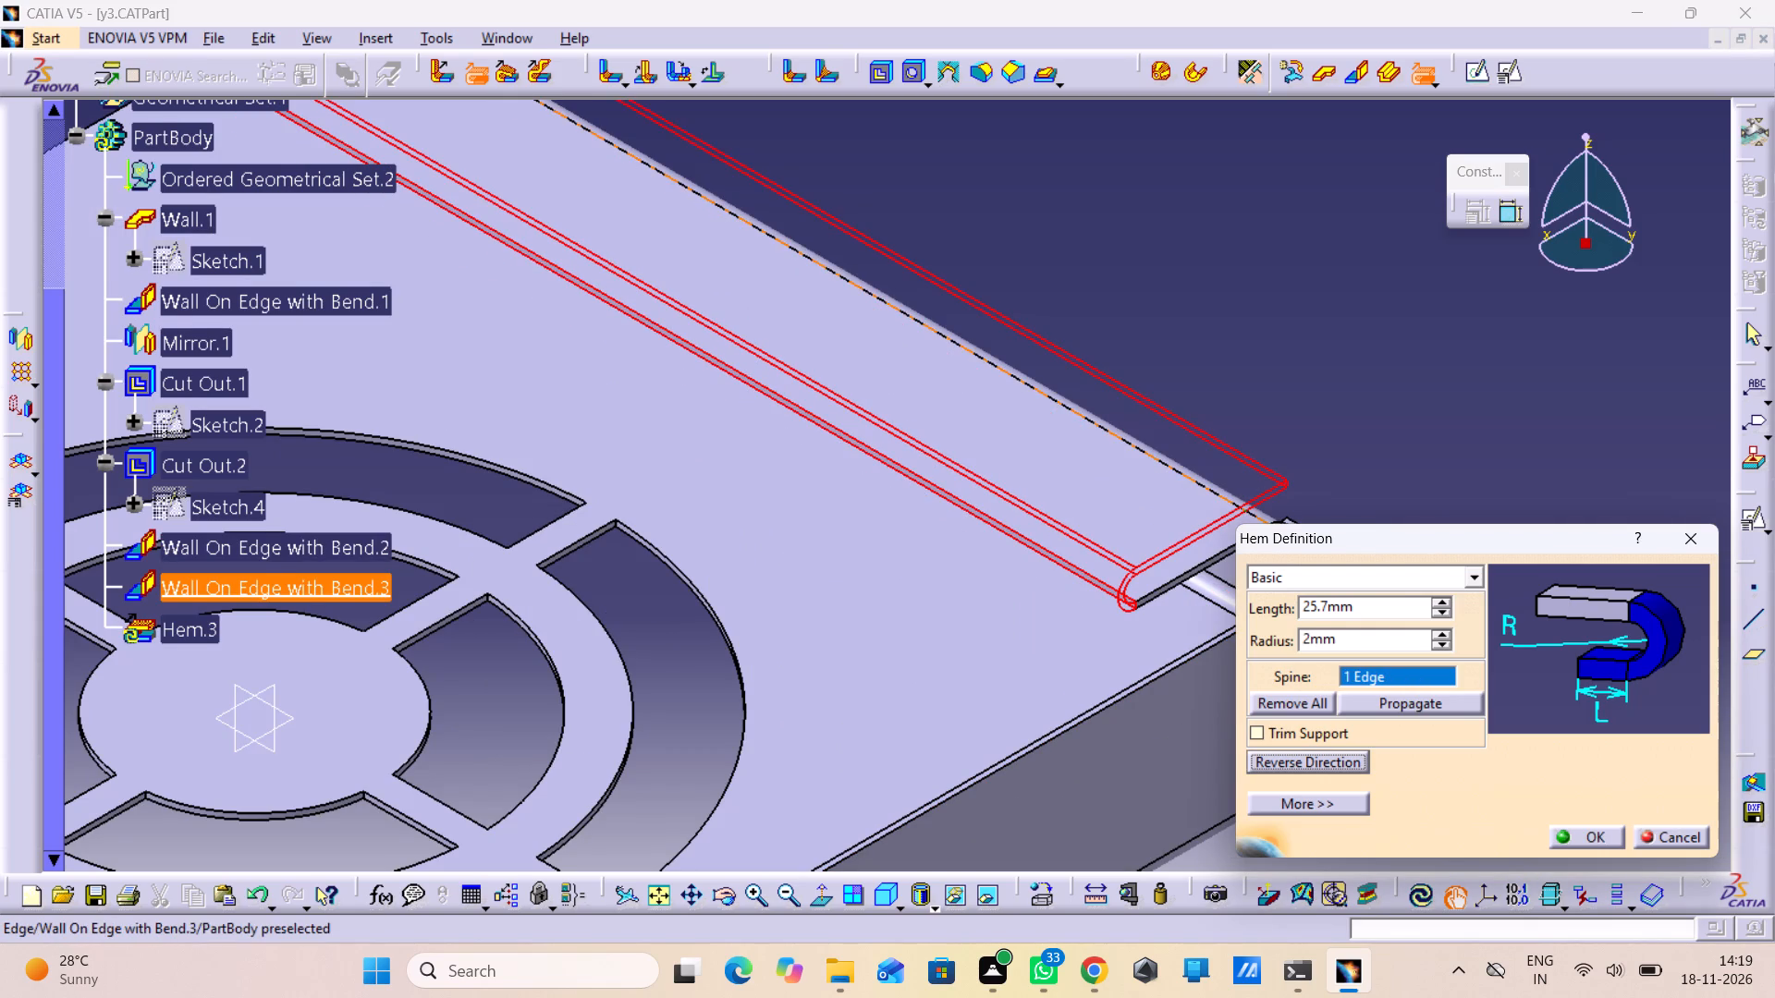
pyautogui.doubleClick(1389, 615)
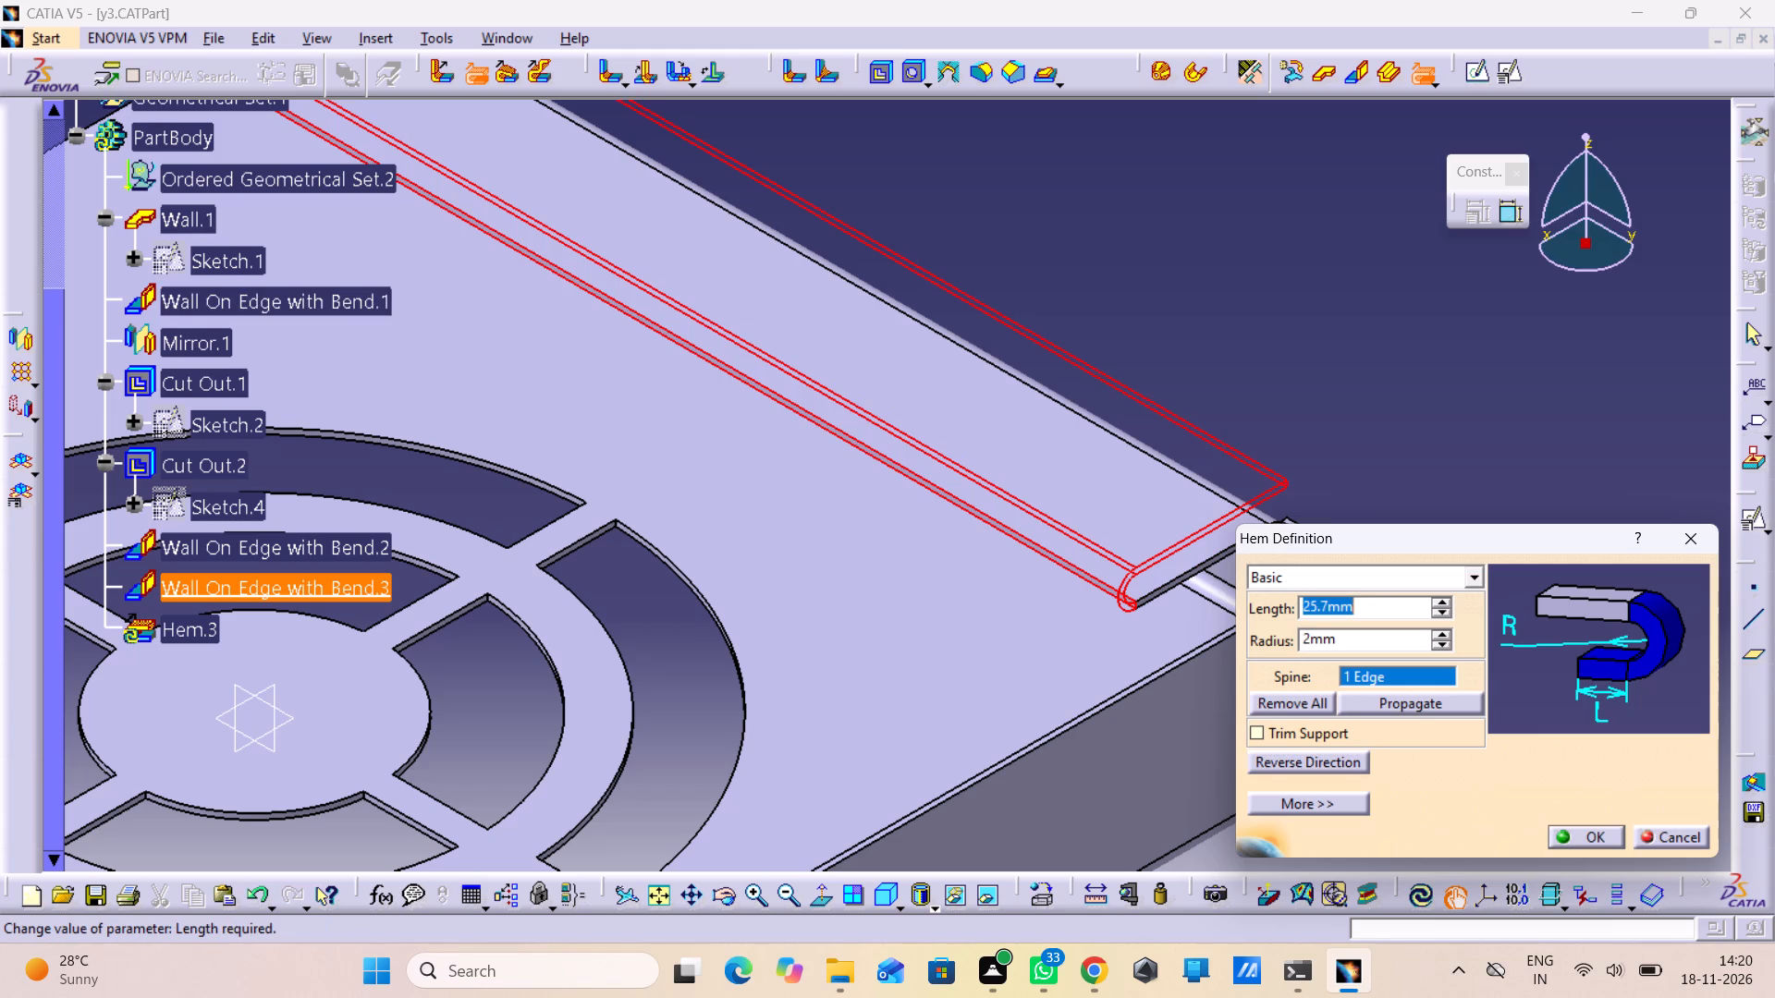
pyautogui.doubleClick(1387, 647)
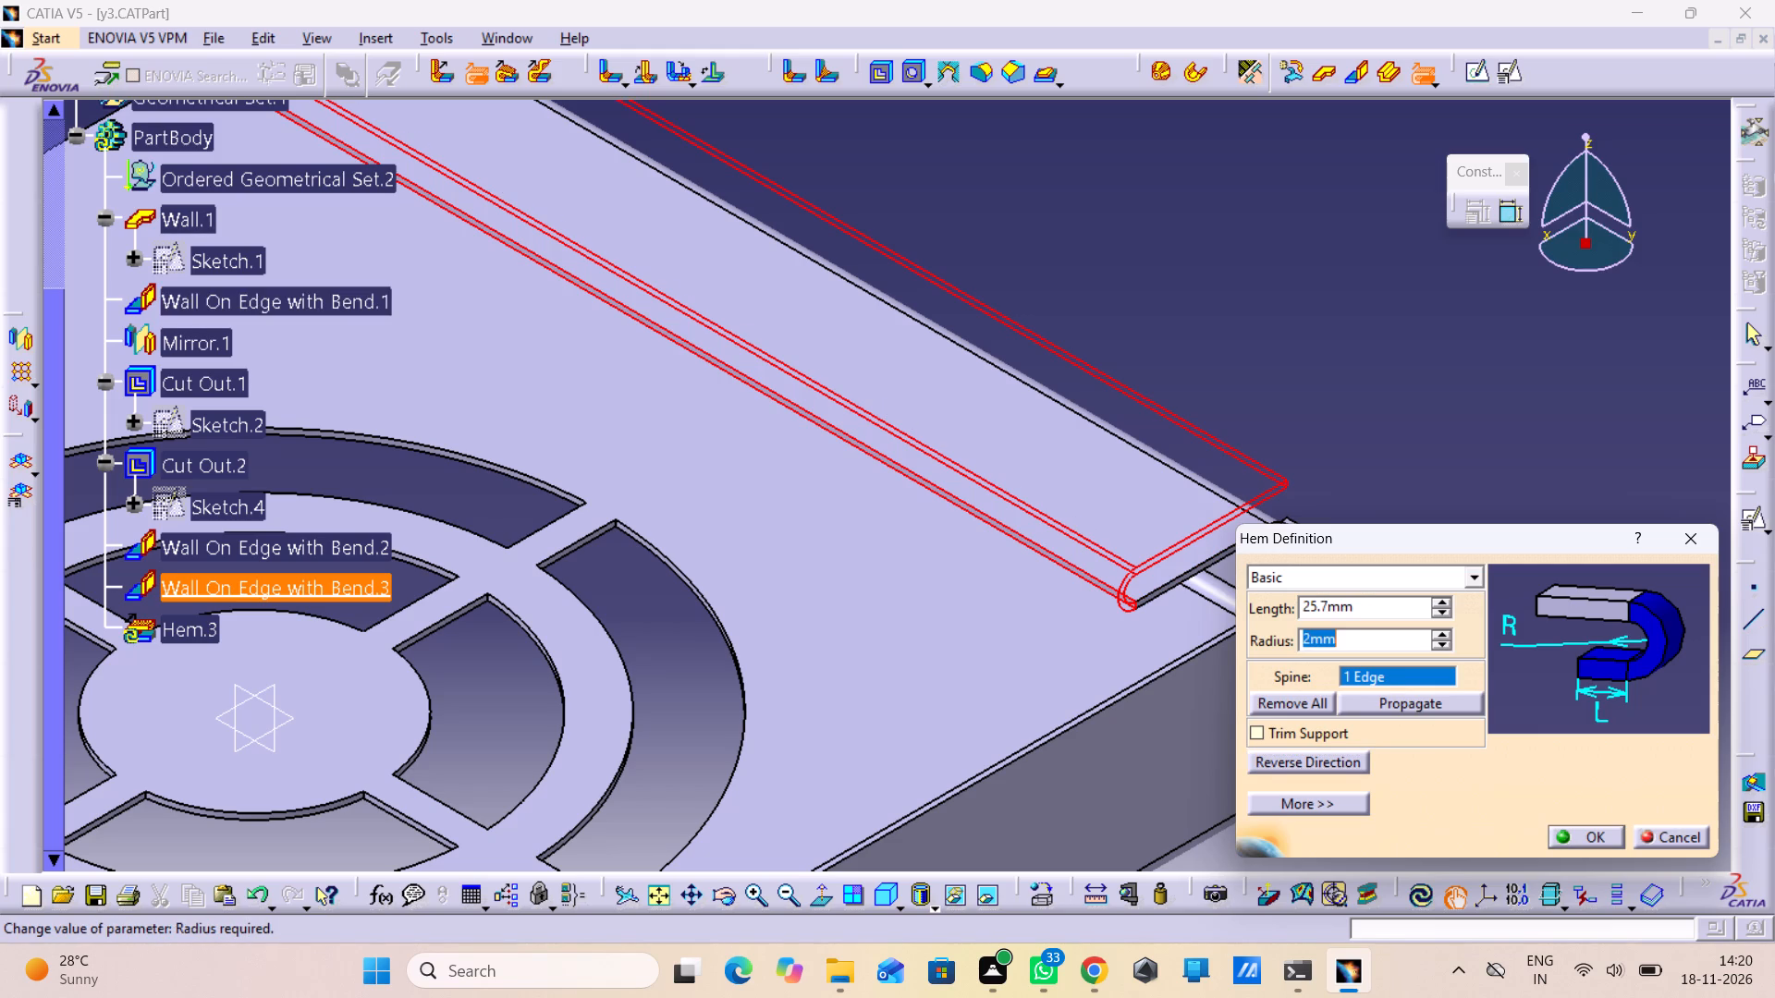
pyautogui.press('1')
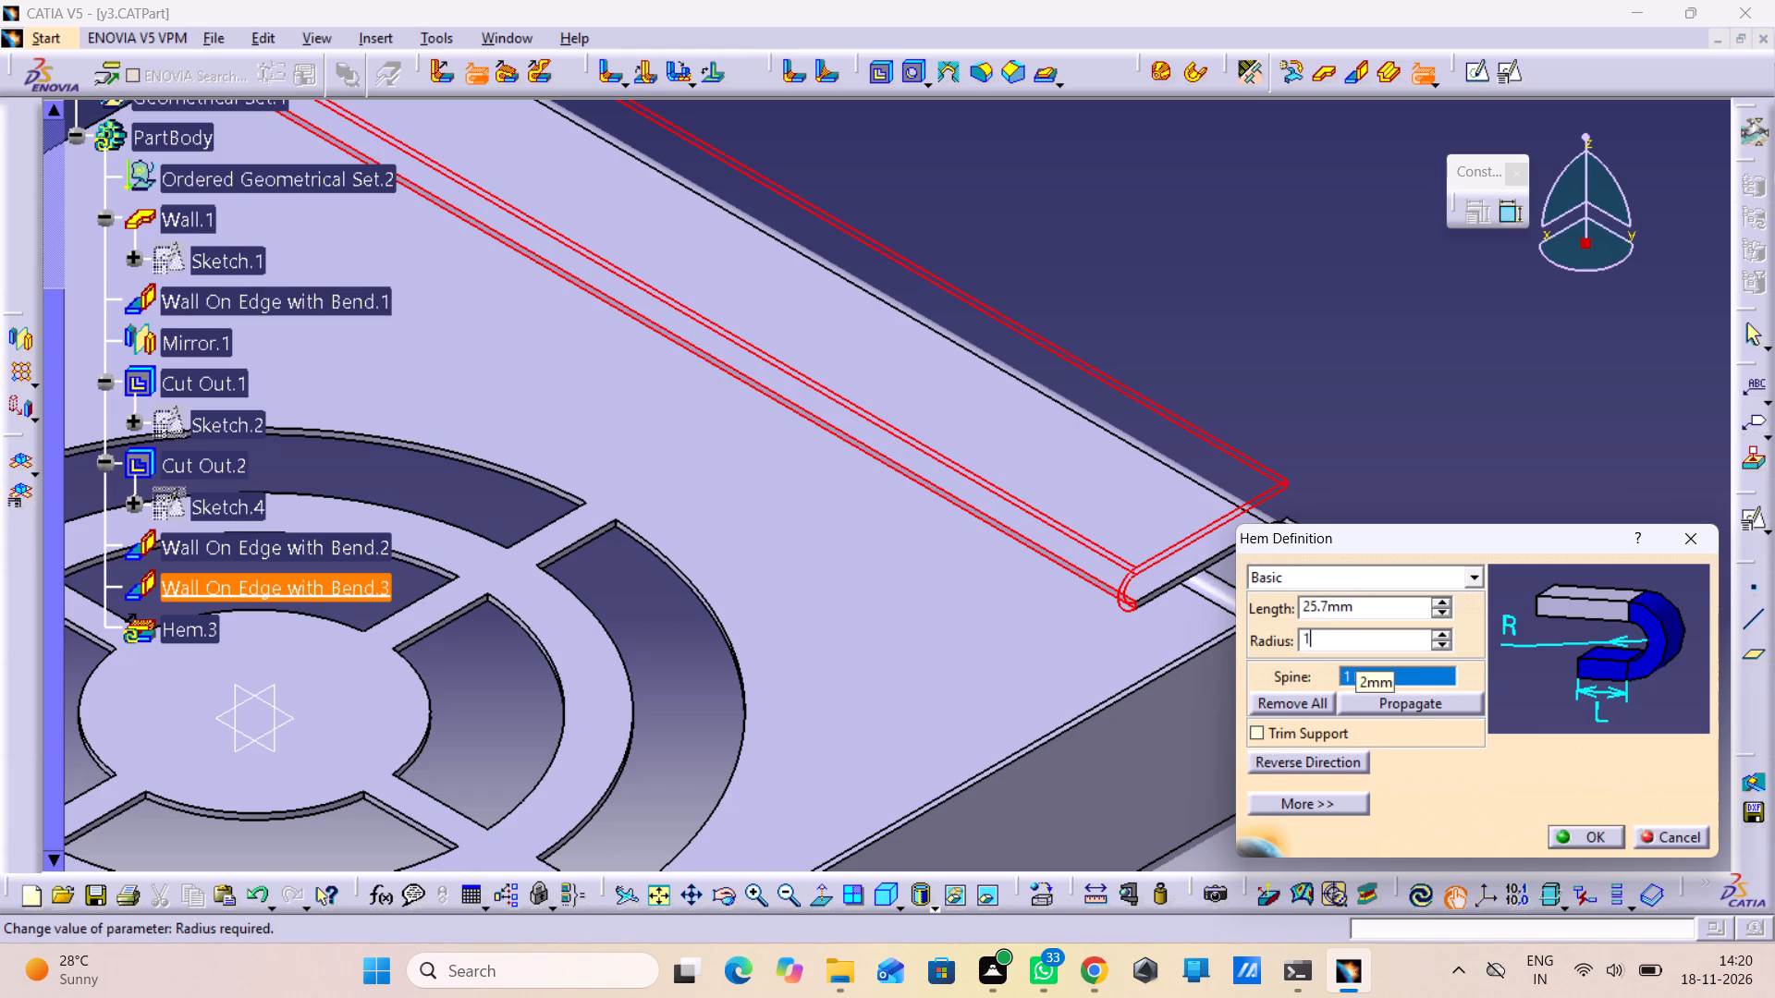
pyautogui.doubleClick(1382, 602)
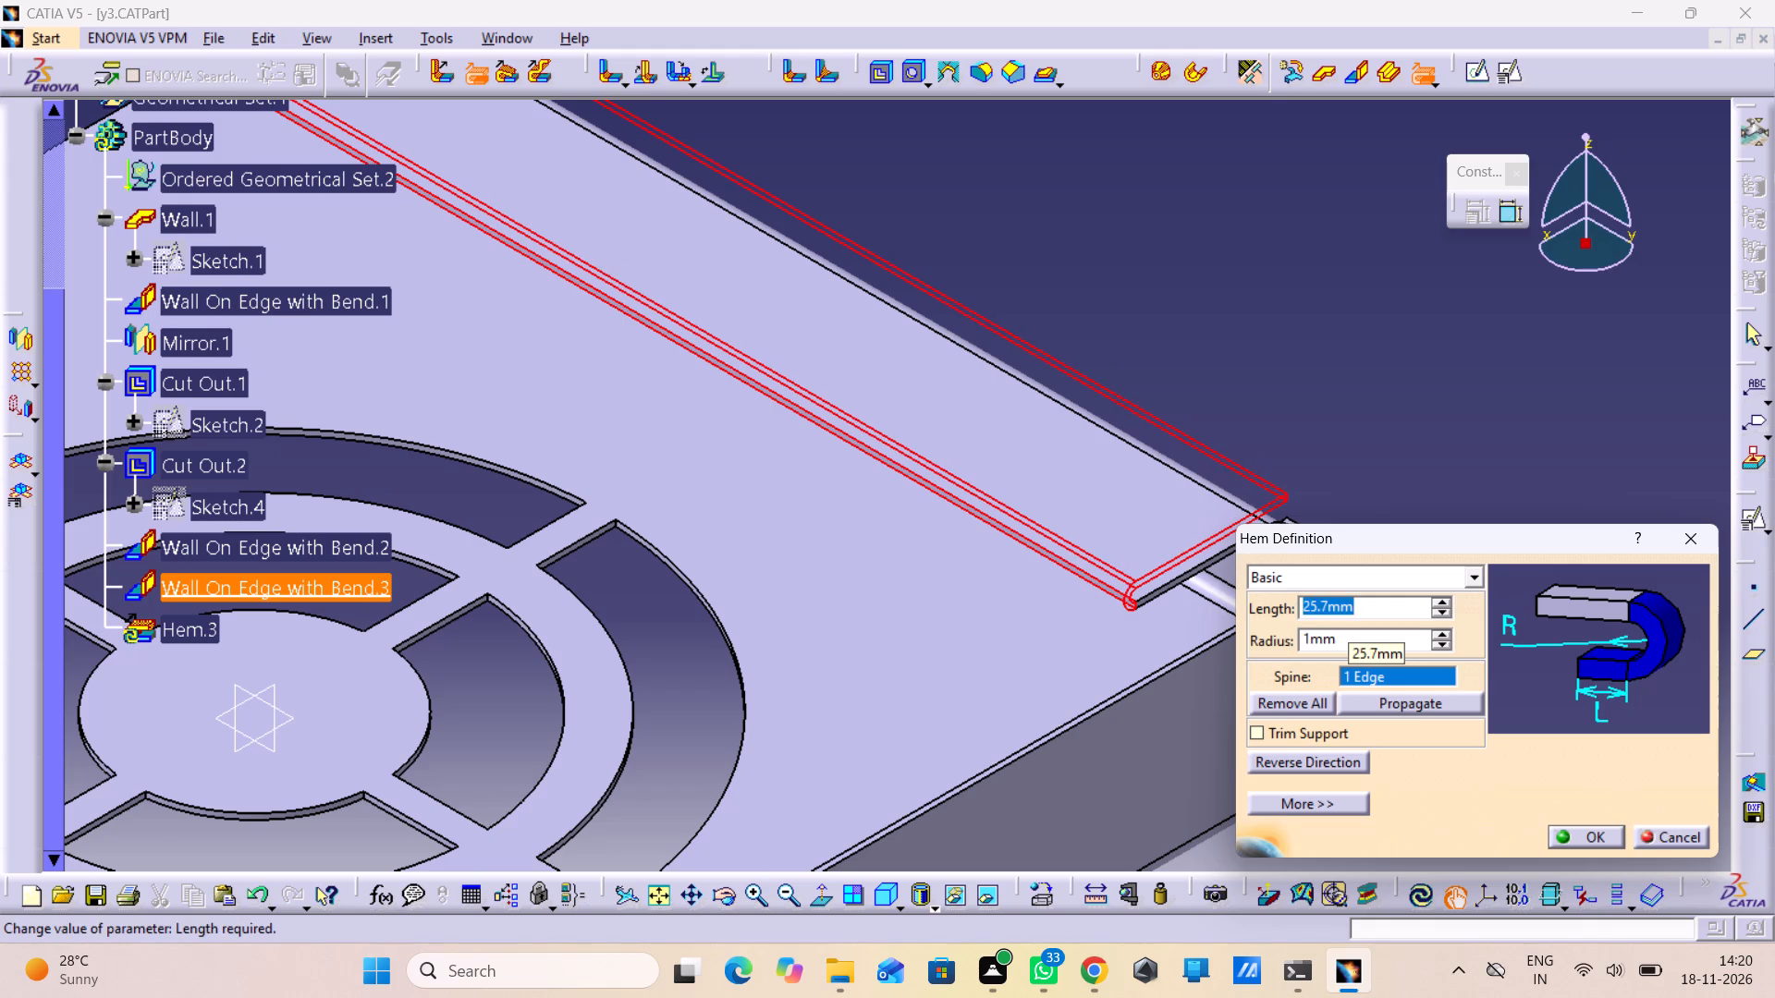
pyautogui.write('15')
pyautogui.click(1183, 293)
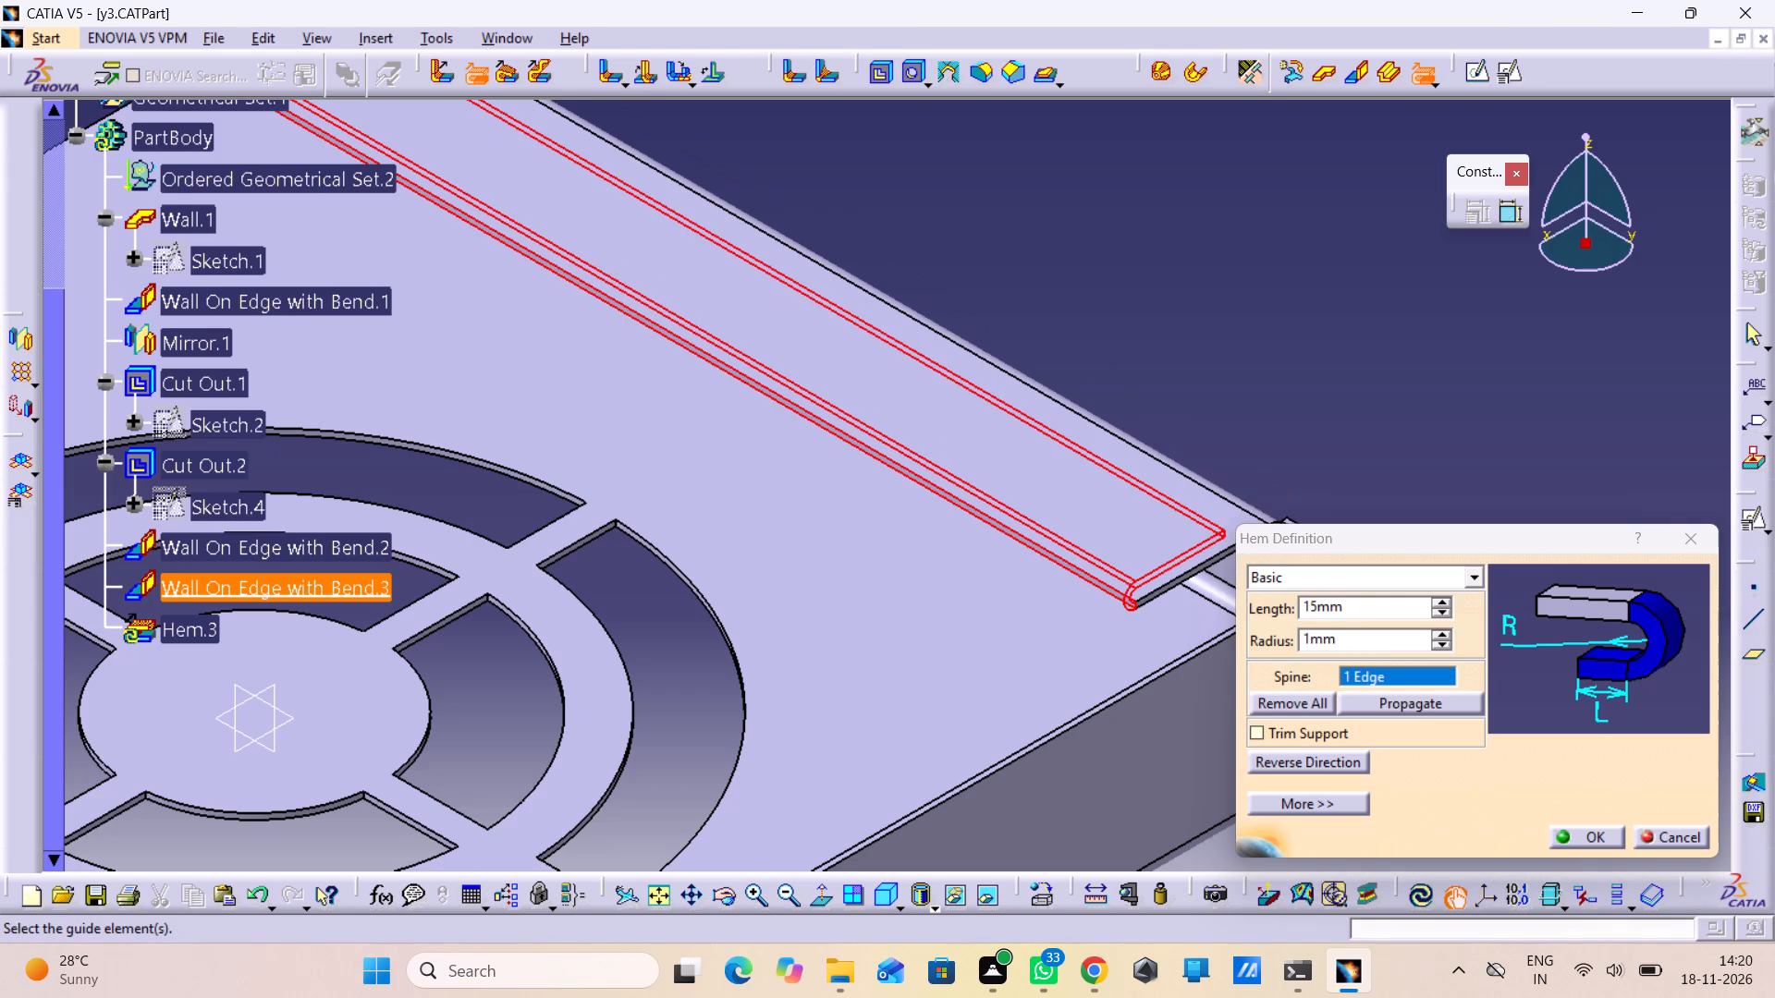
pyautogui.moveTo(1179, 317); pyautogui.dragTo(1047, 432, button='middle')
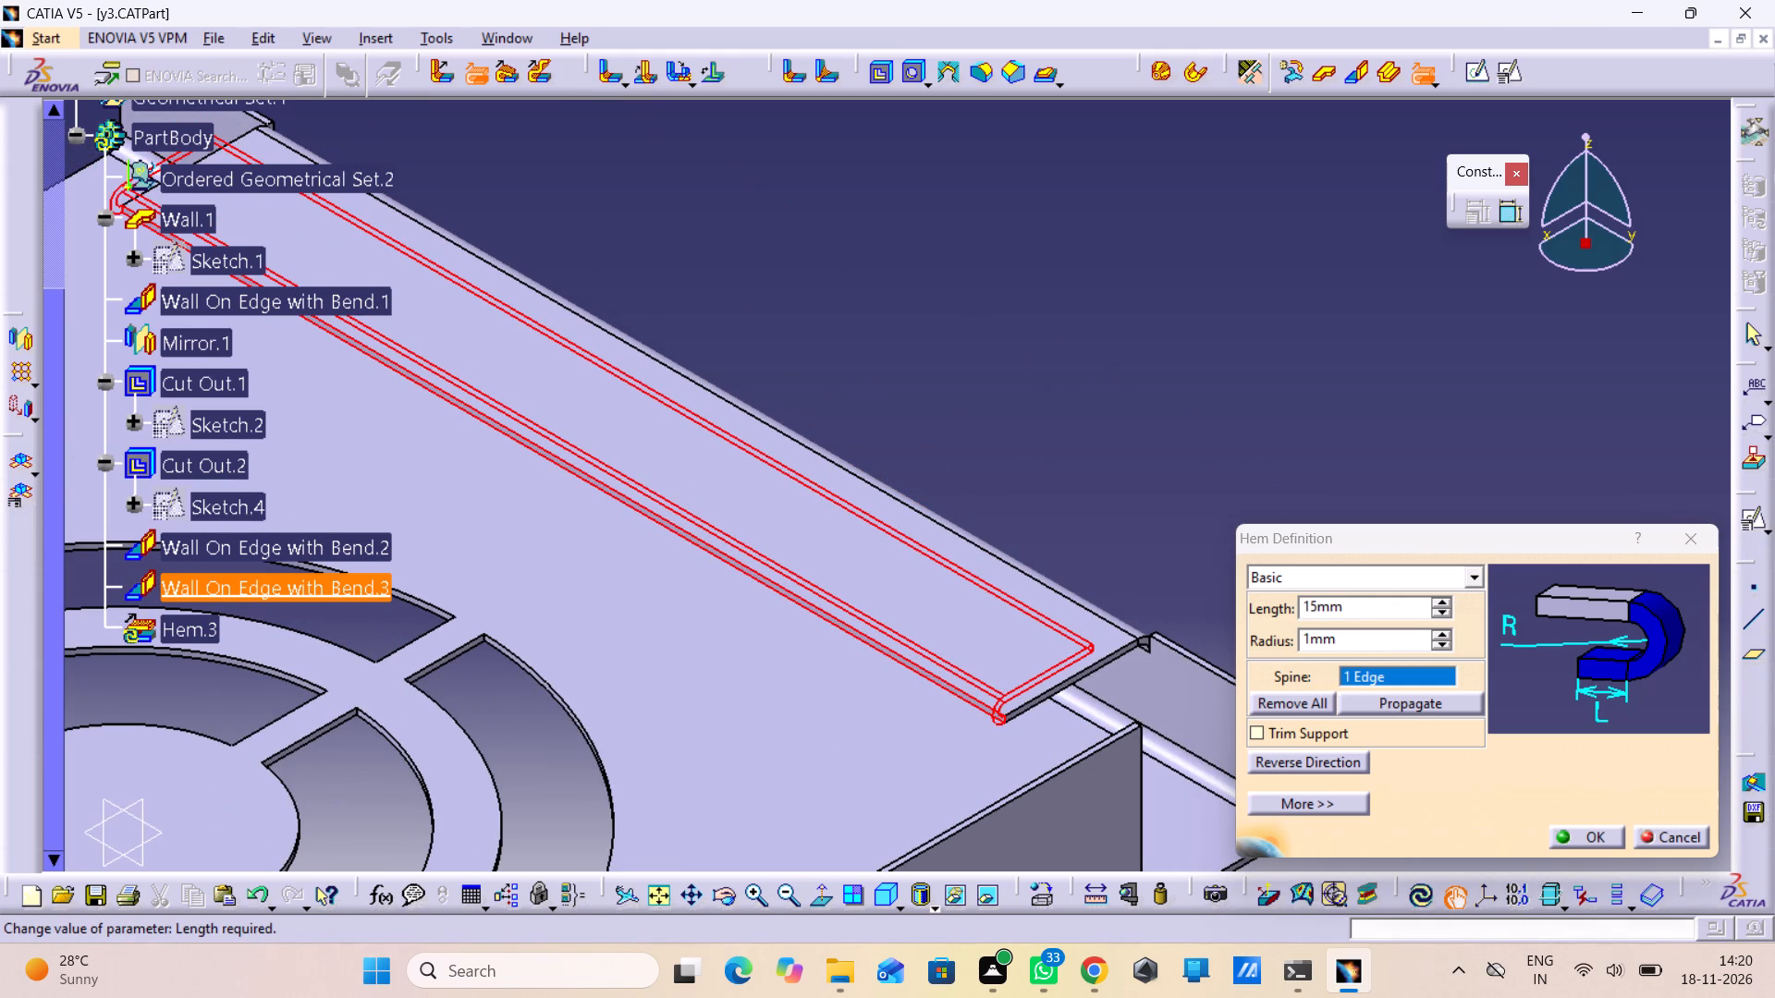
pyautogui.doubleClick(1388, 602)
pyautogui.write('10')
pyautogui.press('Return')
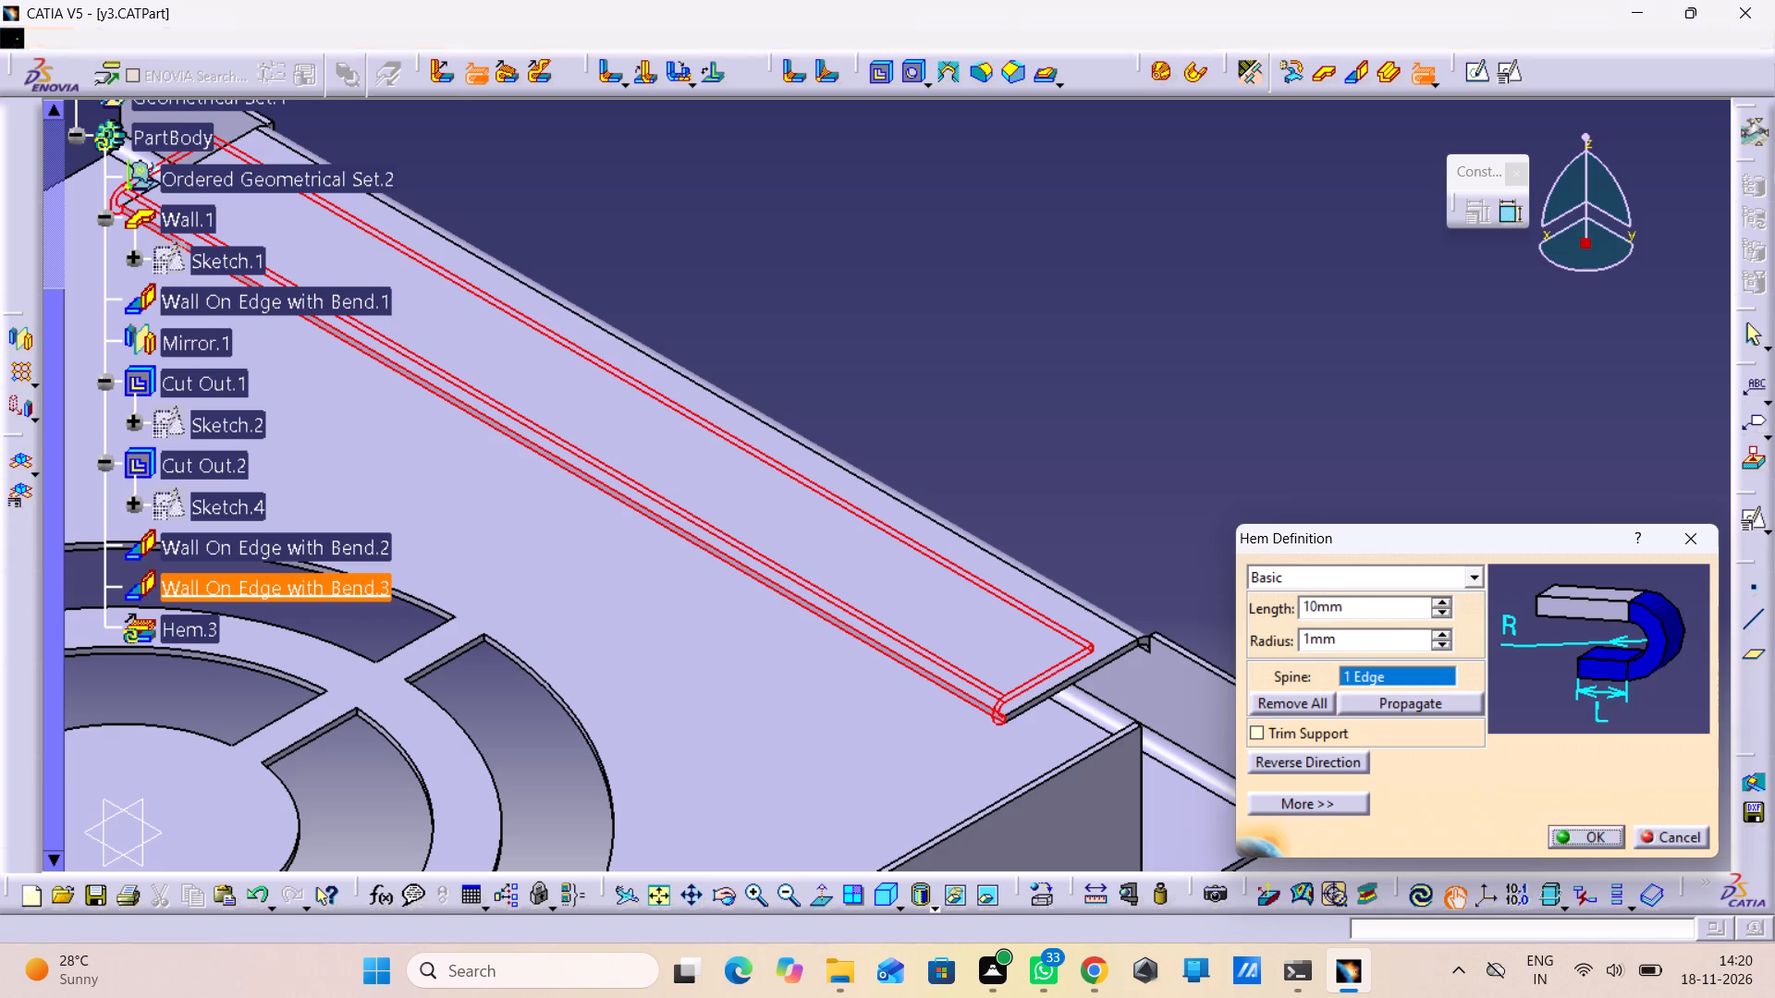
pyautogui.click(1388, 602)
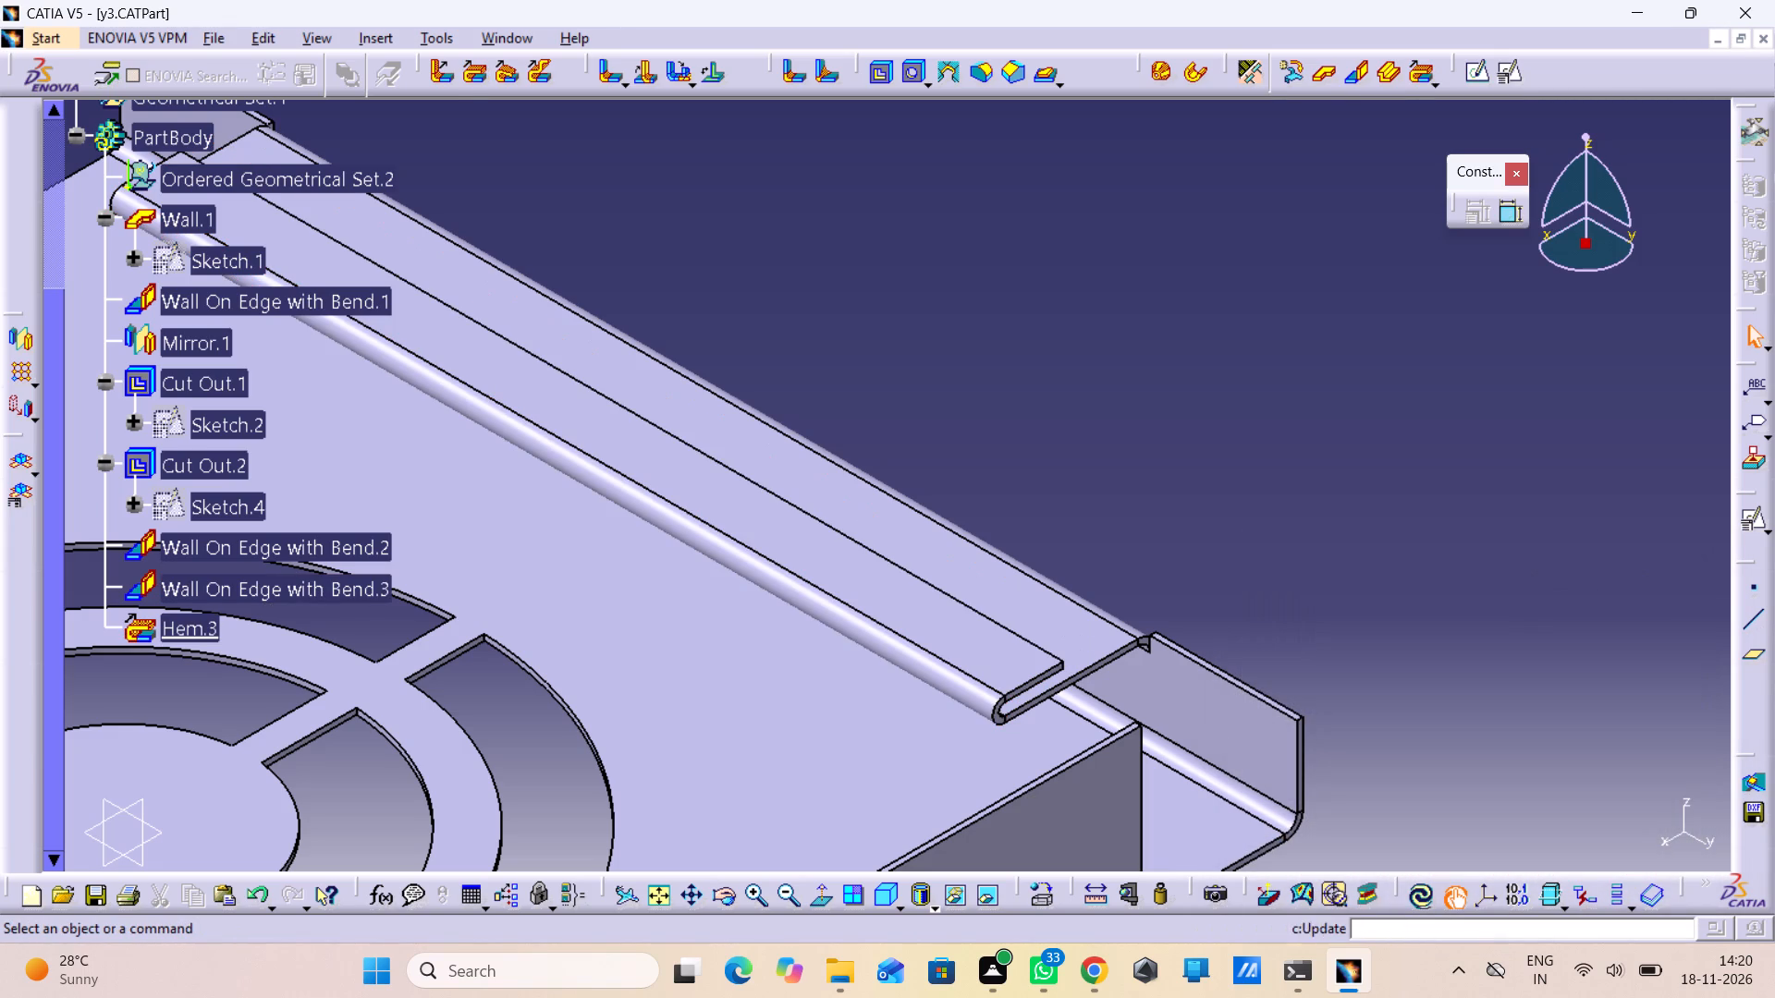
# Update the part and examine the new hem along the inward-folded wall.
pyautogui.click(1427, 897)
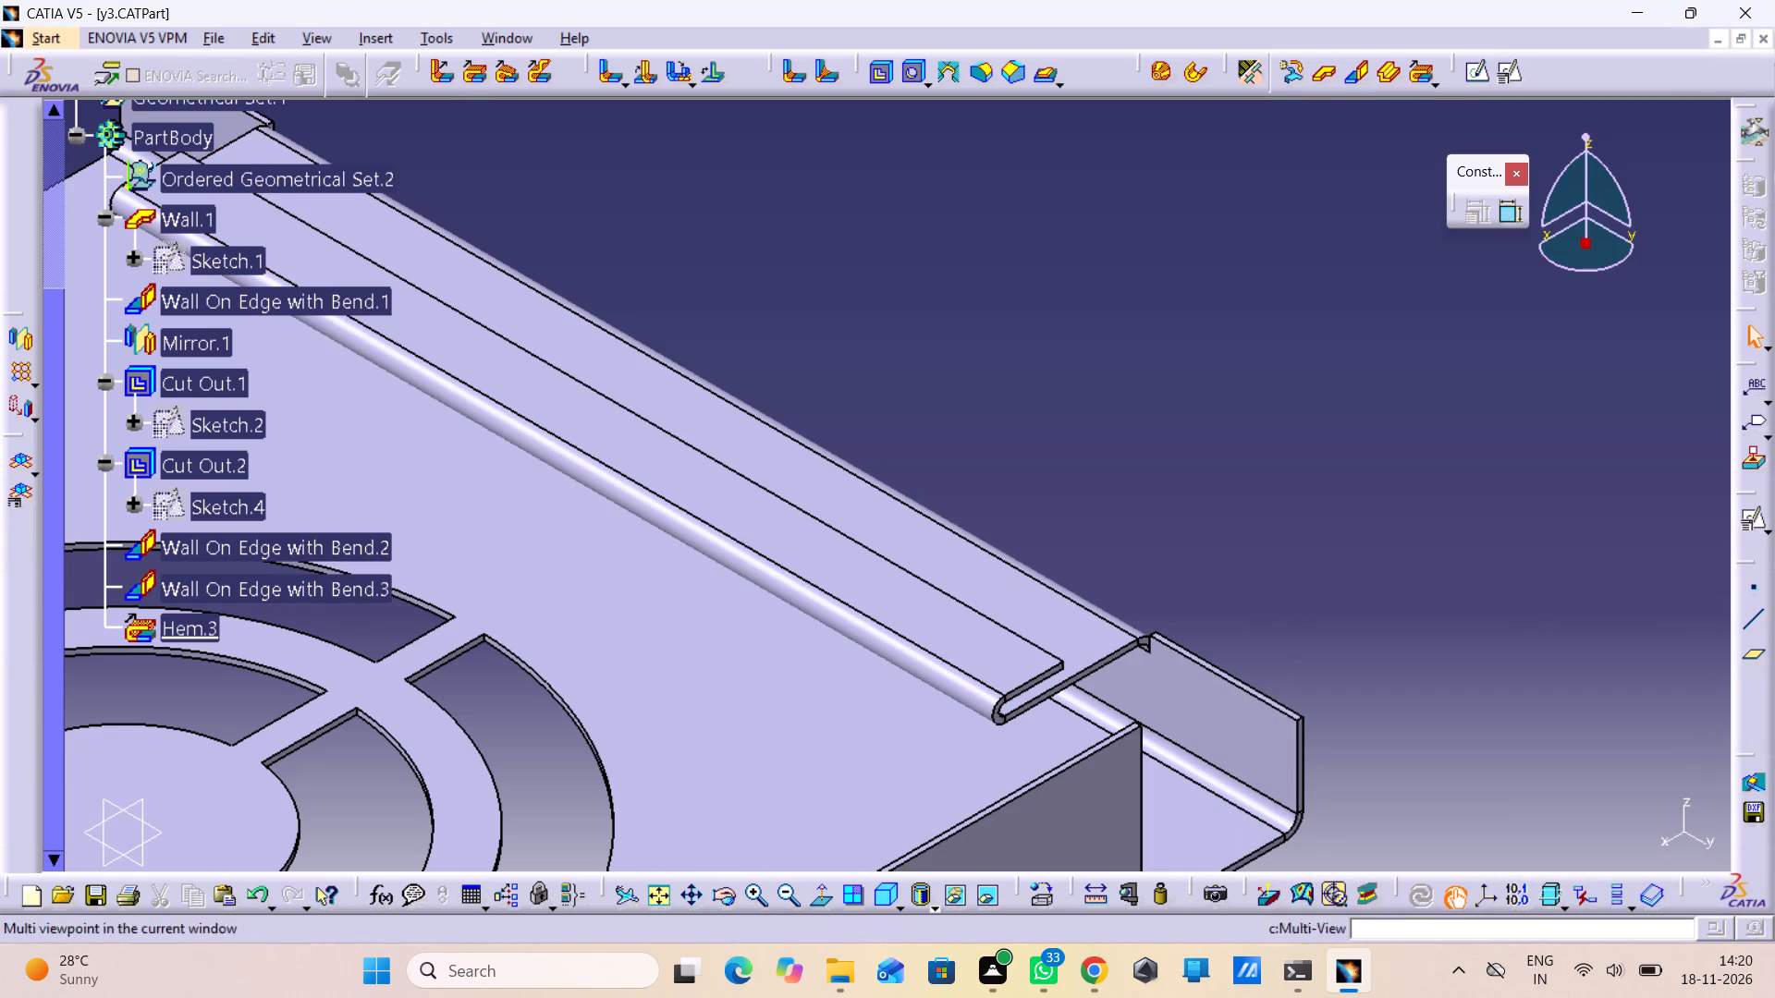
pyautogui.click(648, 898)
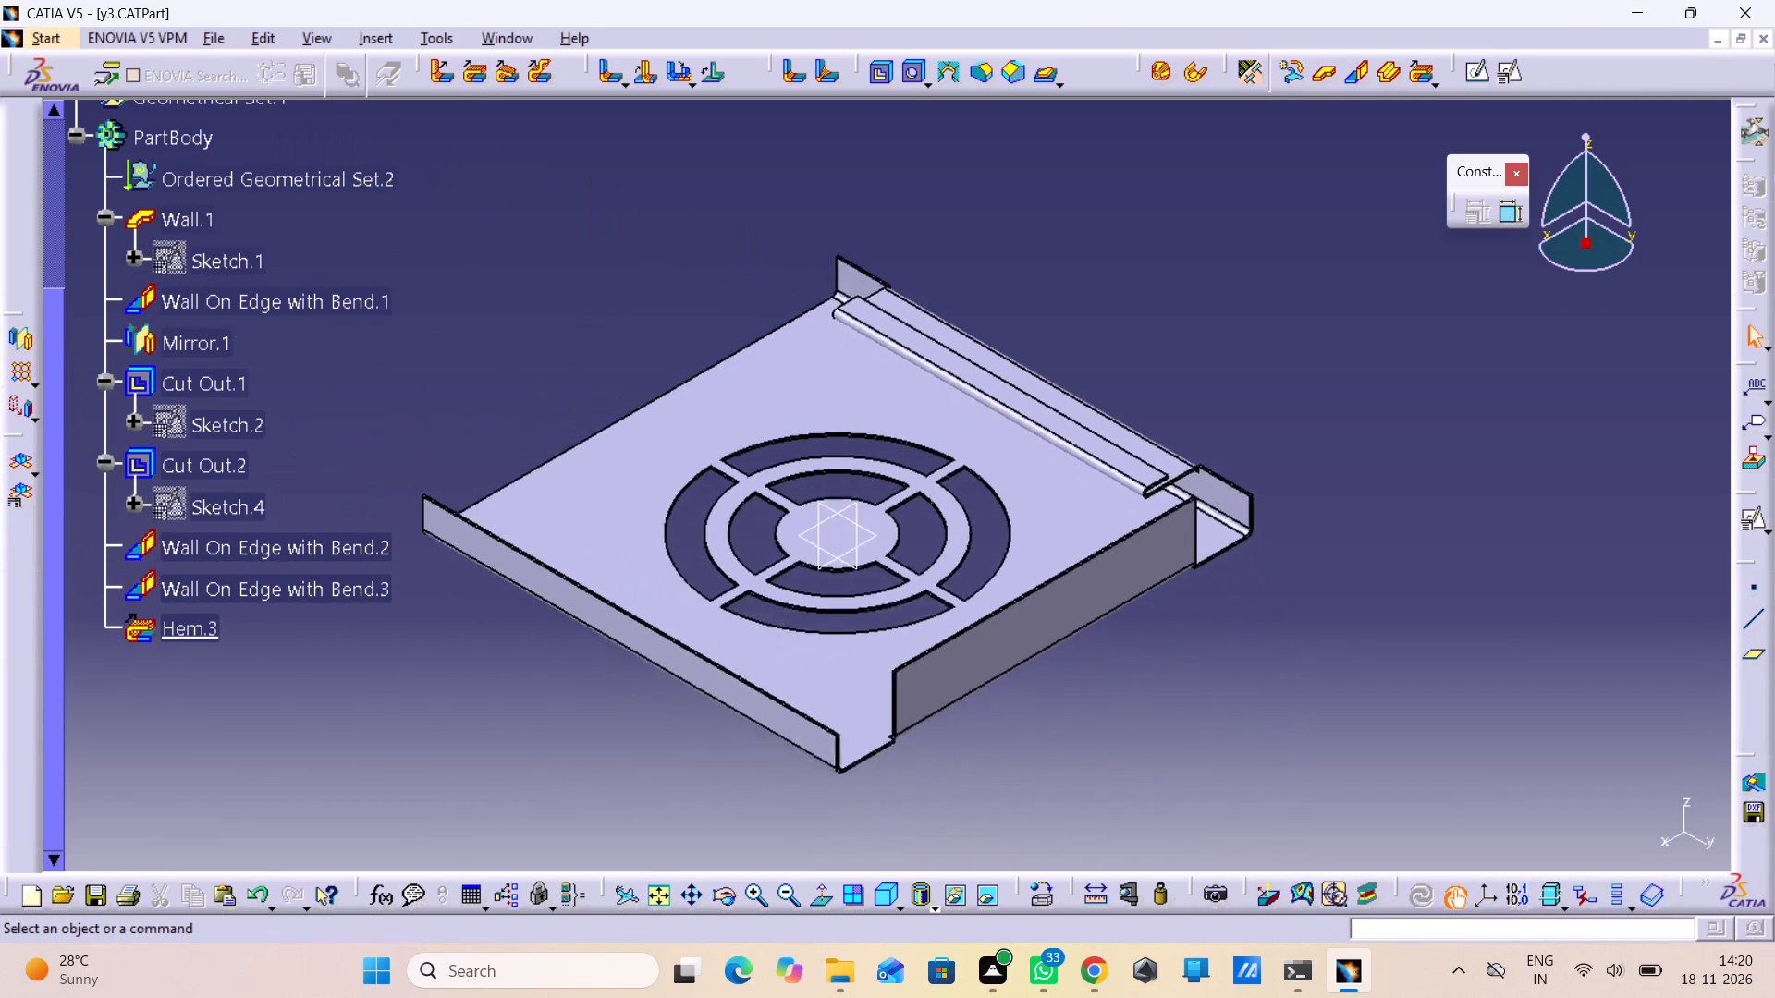
pyautogui.click(1301, 420)
pyautogui.moveTo(1328, 444); pyautogui.dragTo(1331, 311, button='middle')
pyautogui.click(1330, 444)
pyautogui.moveTo(1225, 429); pyautogui.dragTo(1134, 476, button='middle')
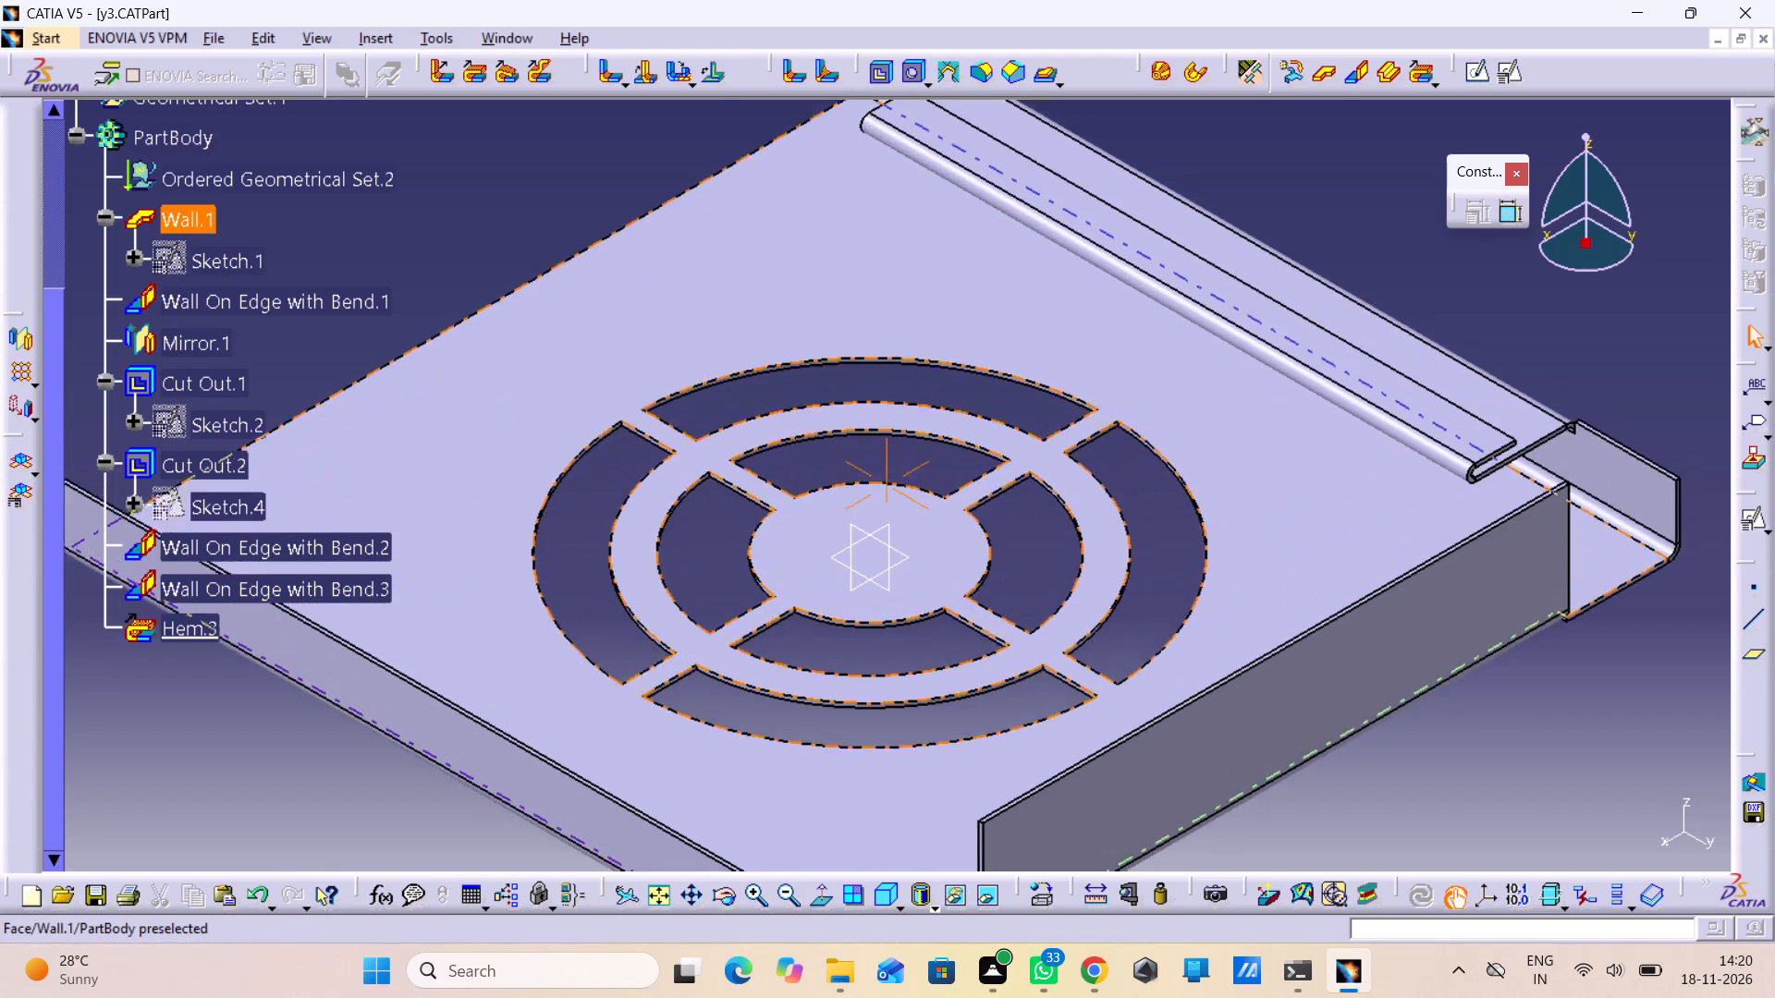
pyautogui.moveTo(1134, 476); pyautogui.dragTo(990, 560, button='middle')
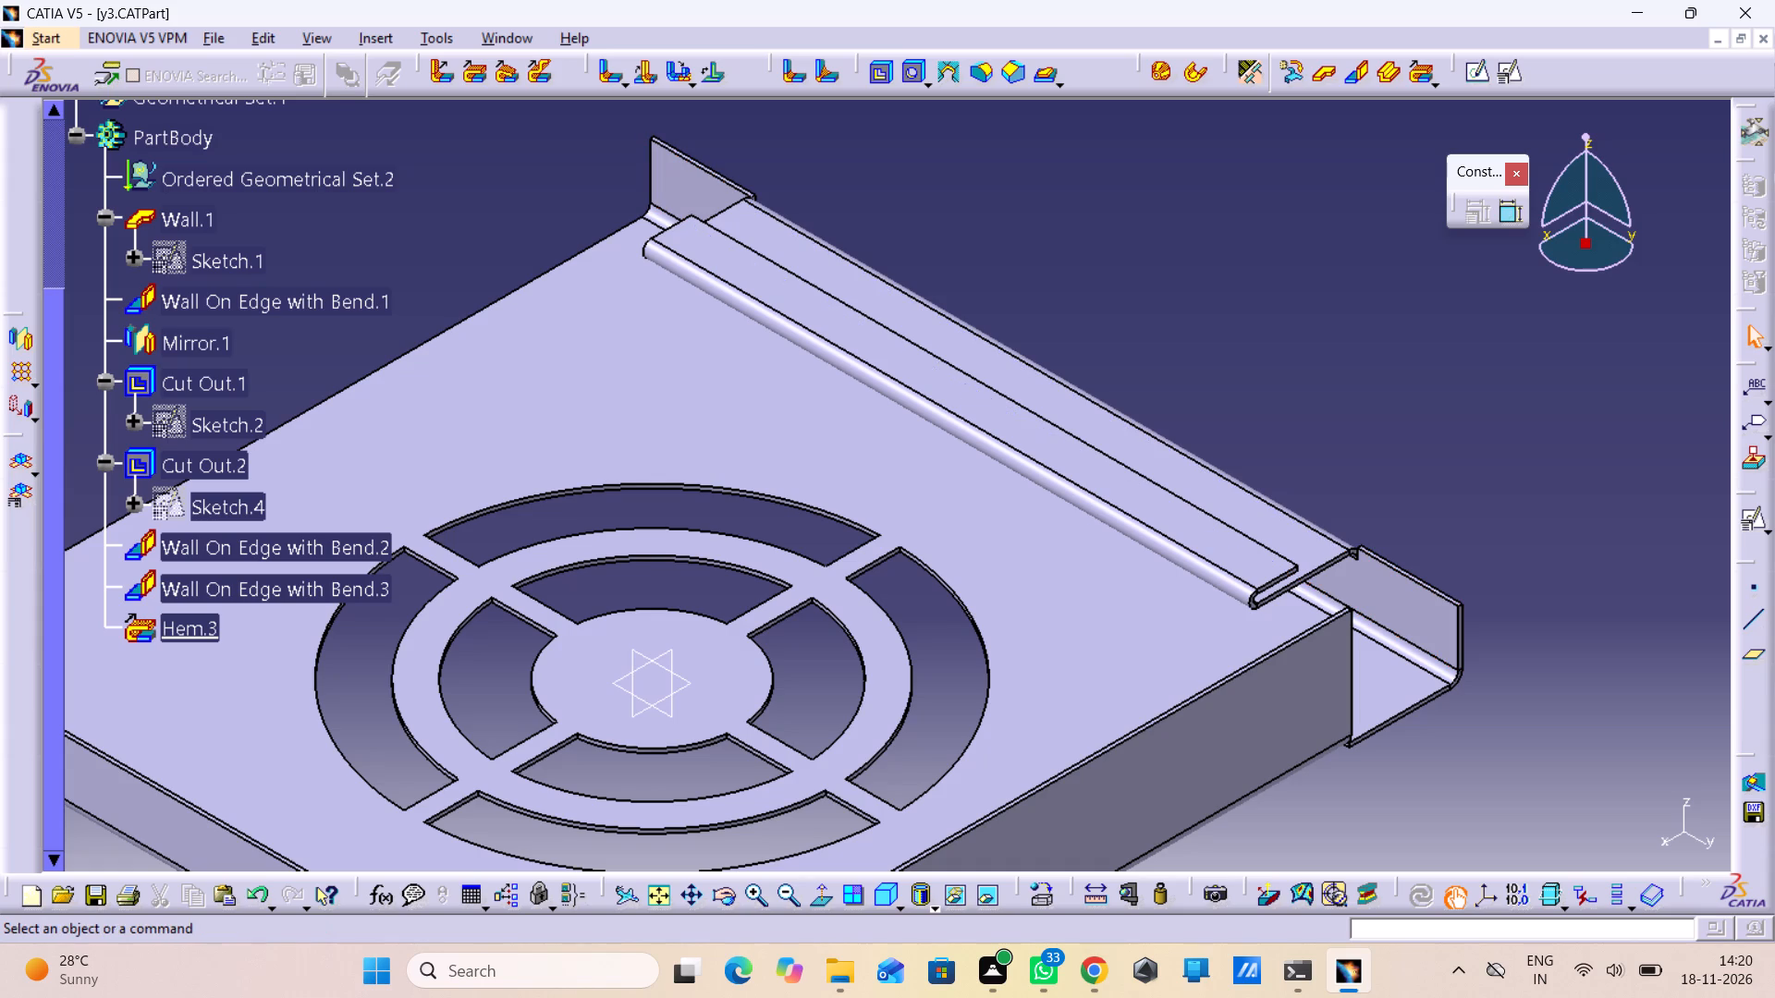
# Add an outward Flange on the top edge of the far side wall's near-end tab, with reversed direction, 25 mm length, 90° and 1 mm radius.
pyautogui.click(443, 81)
pyautogui.scroll(-1, 838, 354)
pyautogui.moveTo(838, 354); pyautogui.dragTo(728, 327, button='middle')
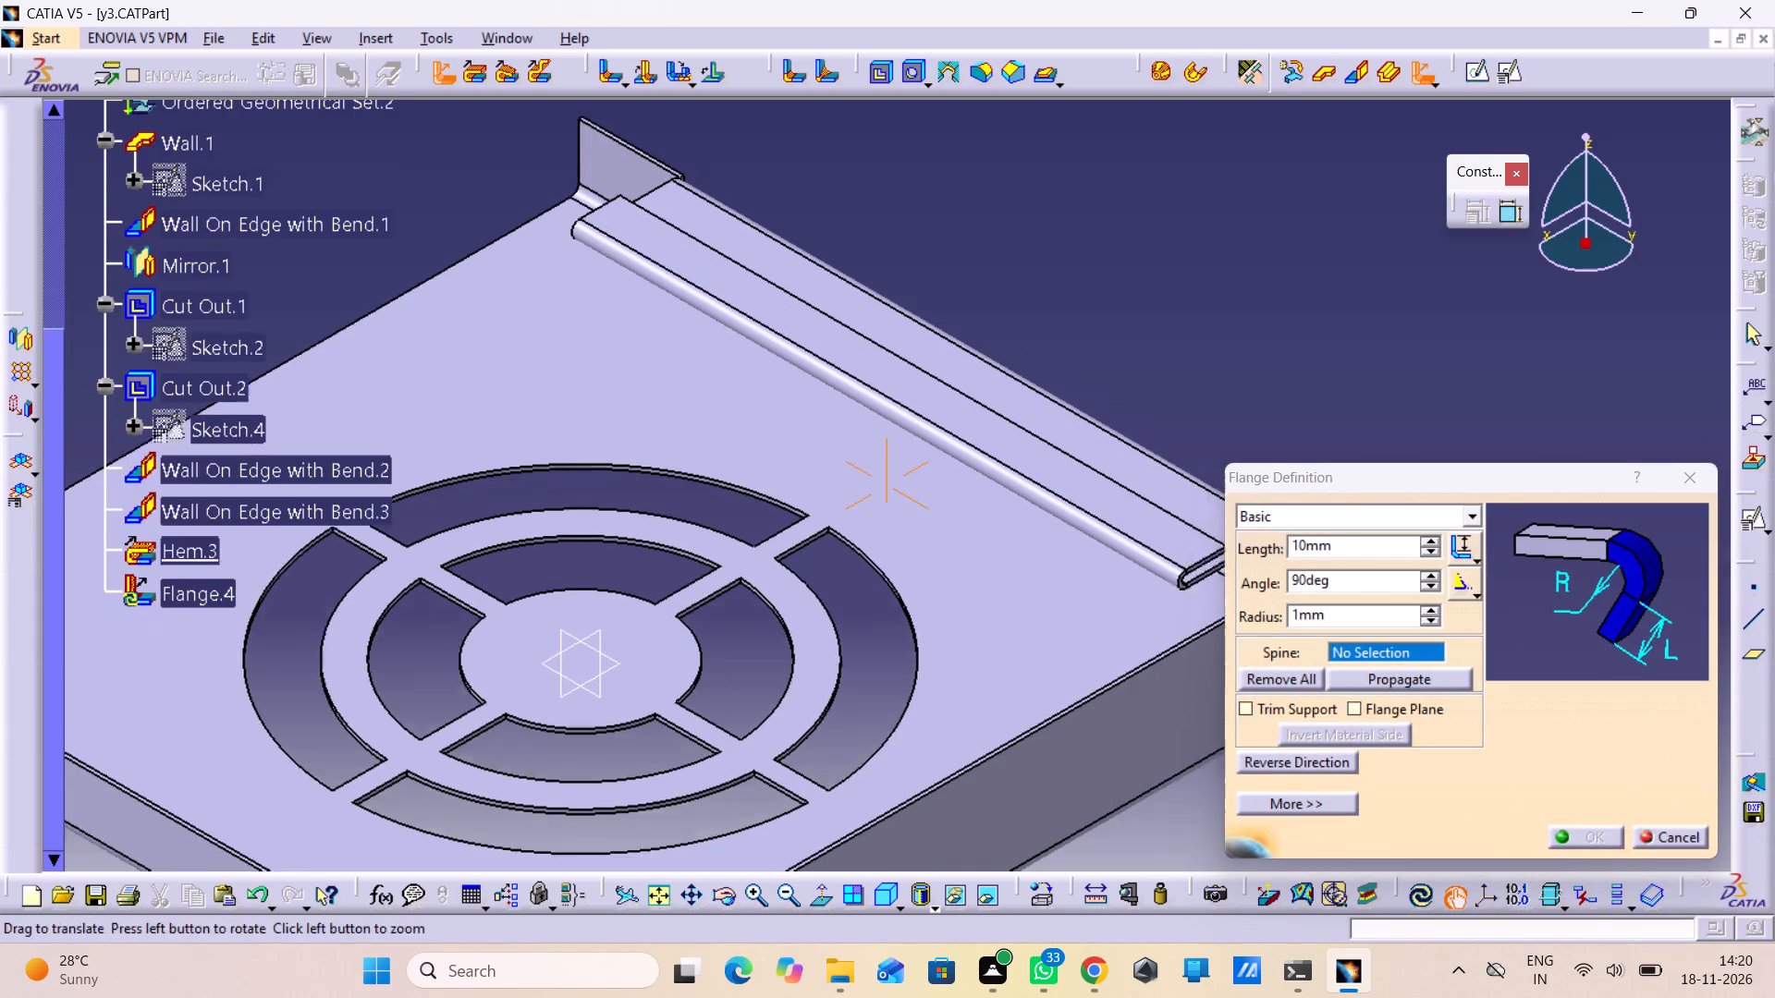
pyautogui.moveTo(728, 327); pyautogui.dragTo(374, 280, button='middle')
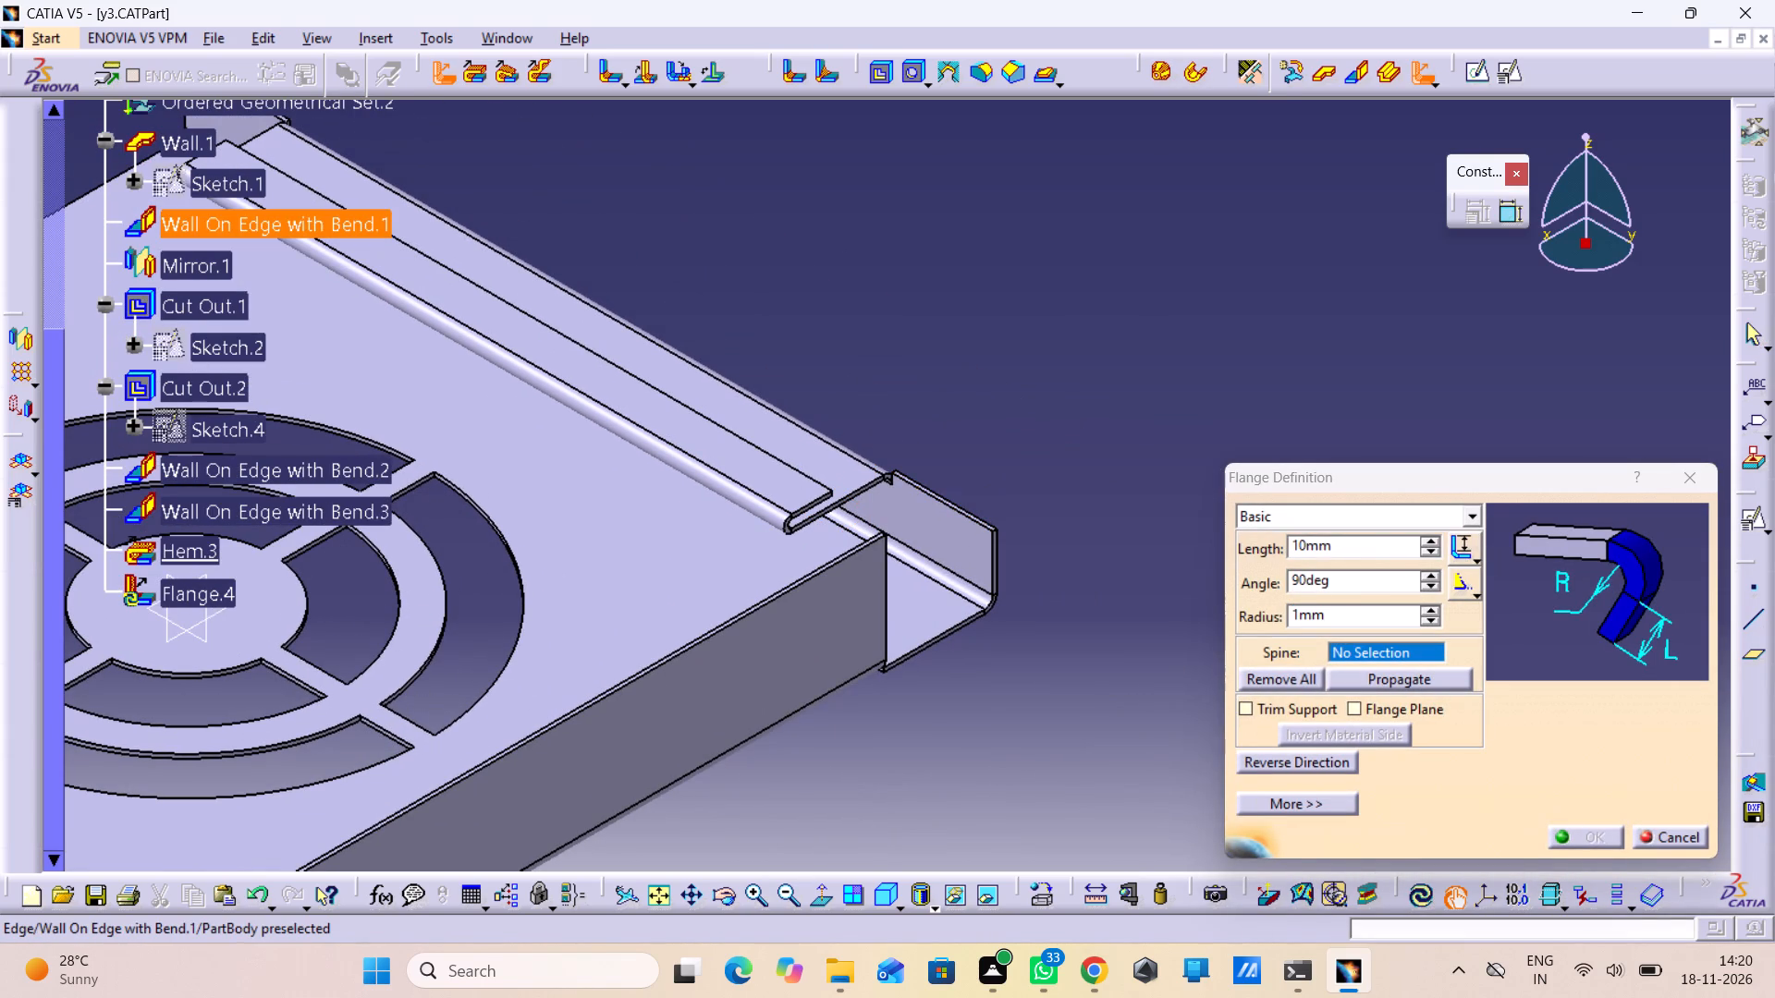
pyautogui.click(963, 510)
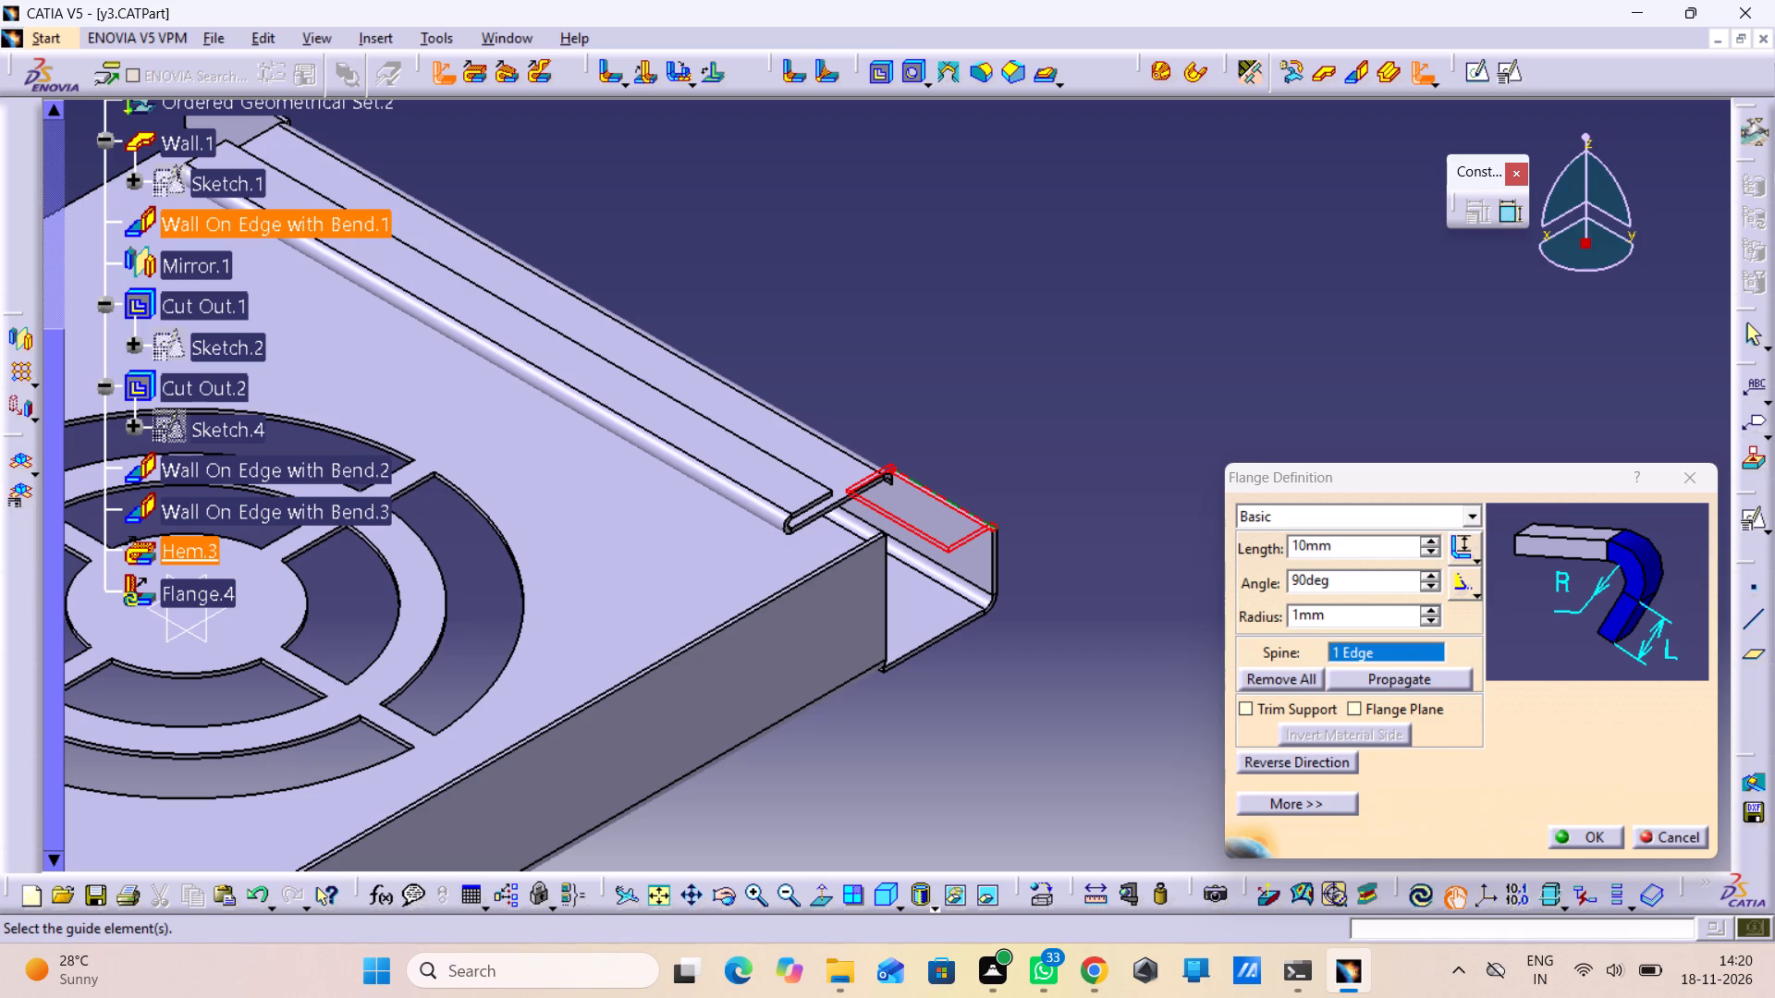
pyautogui.click(1324, 763)
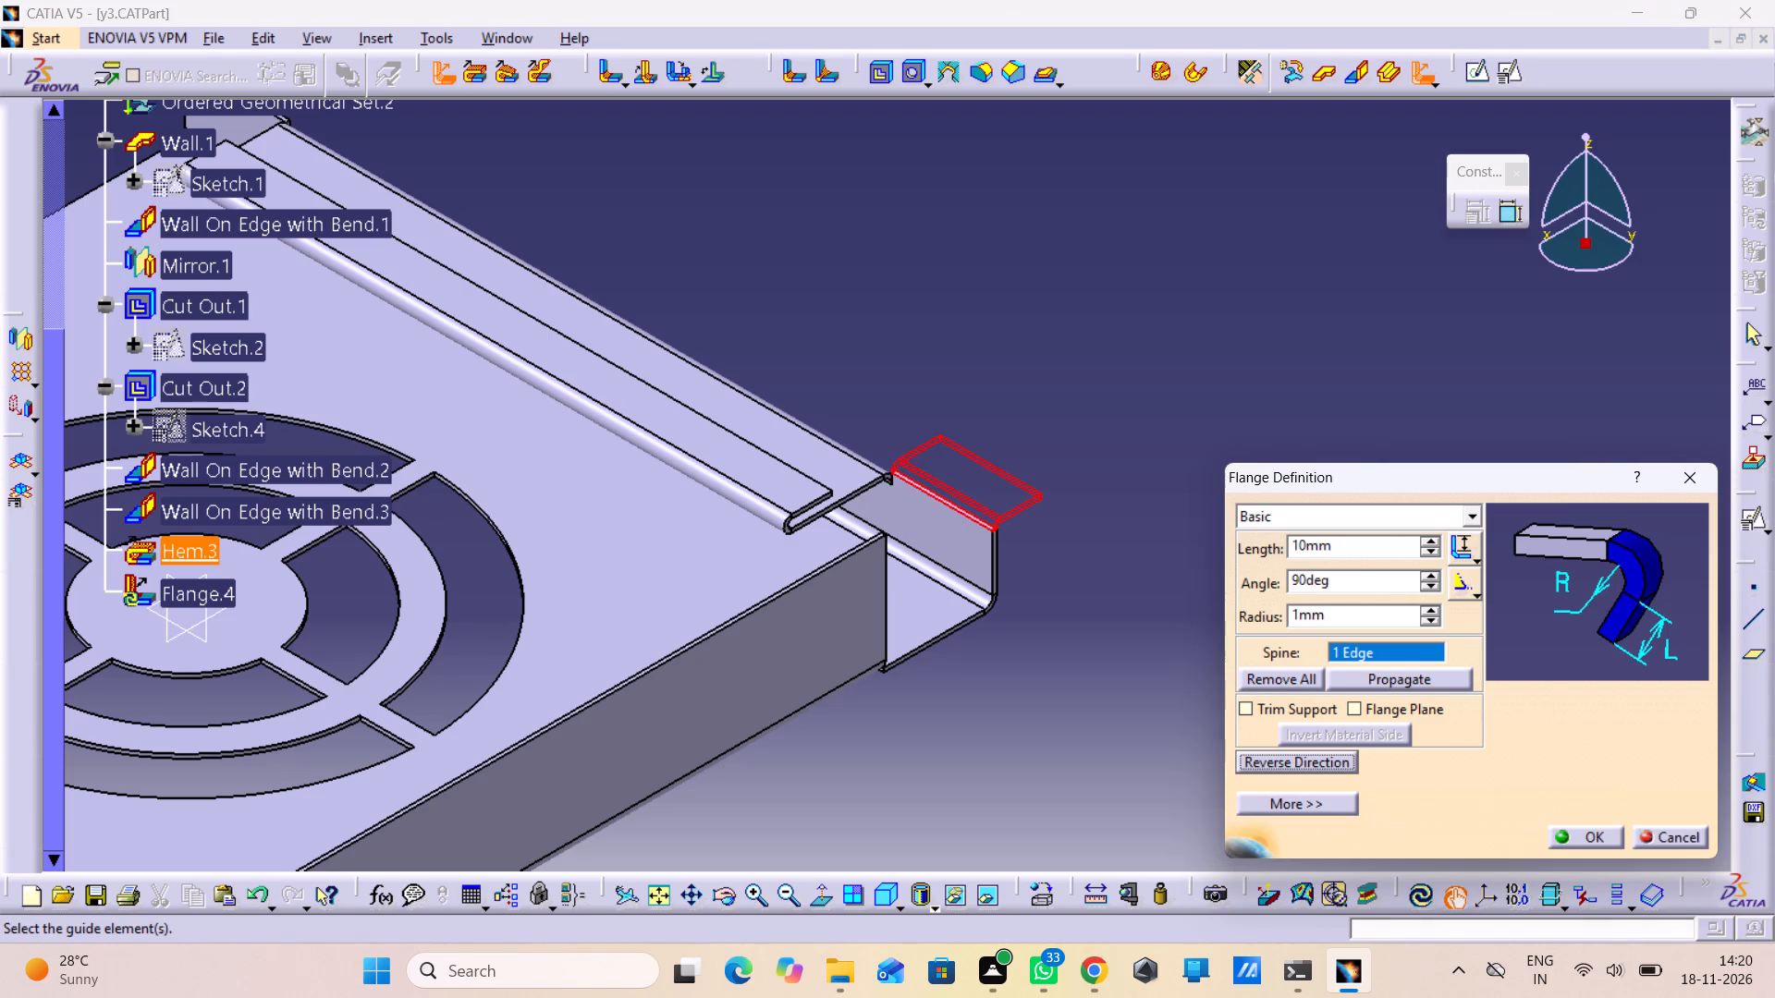
pyautogui.click(1427, 548)
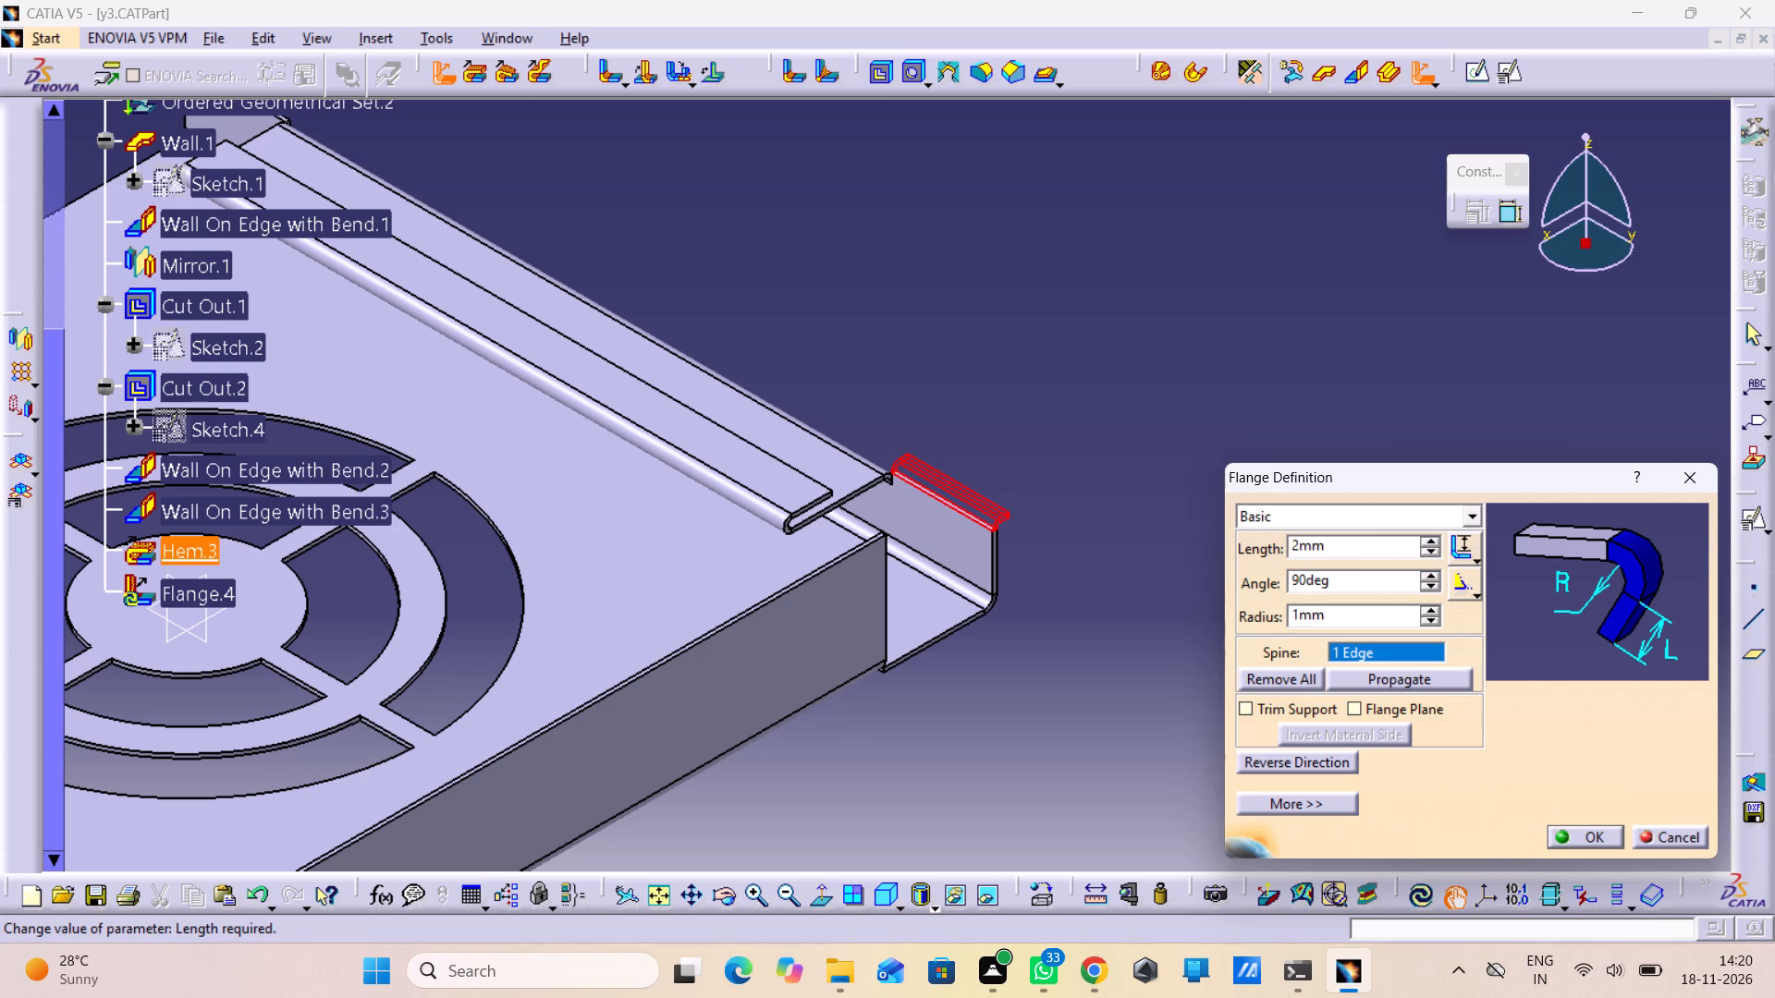
pyautogui.click(1430, 542)
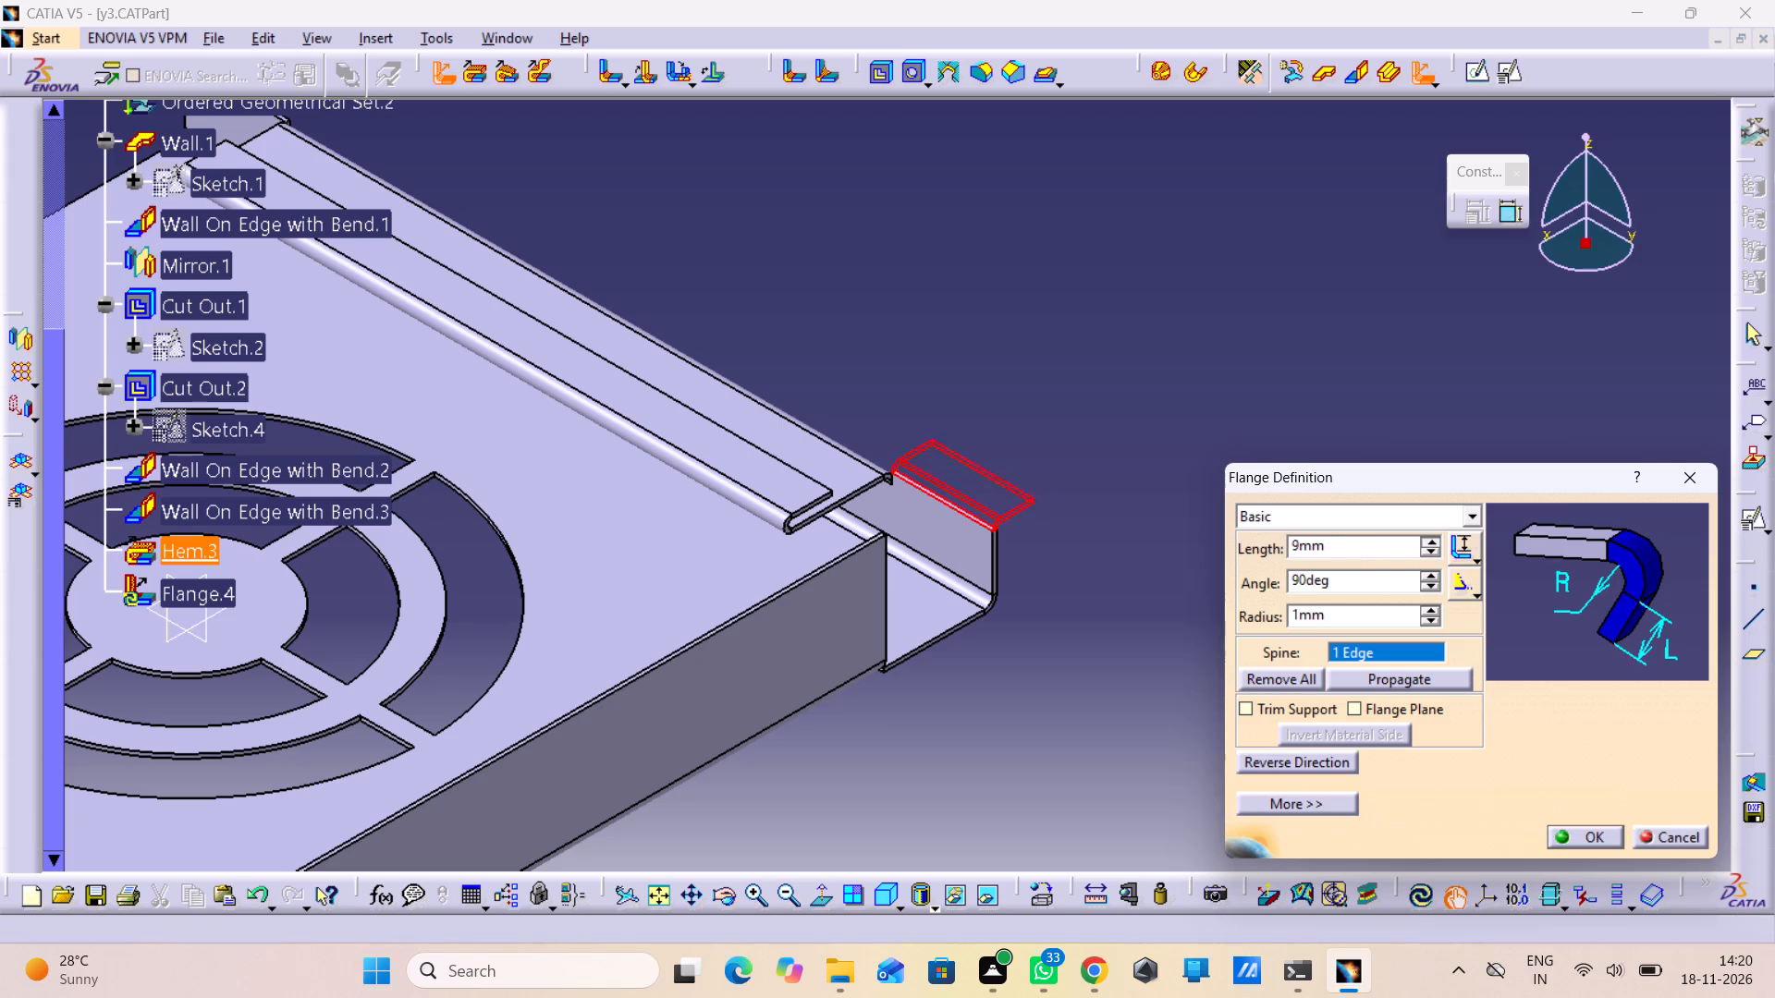
pyautogui.click(1430, 542)
pyautogui.click(1430, 542)
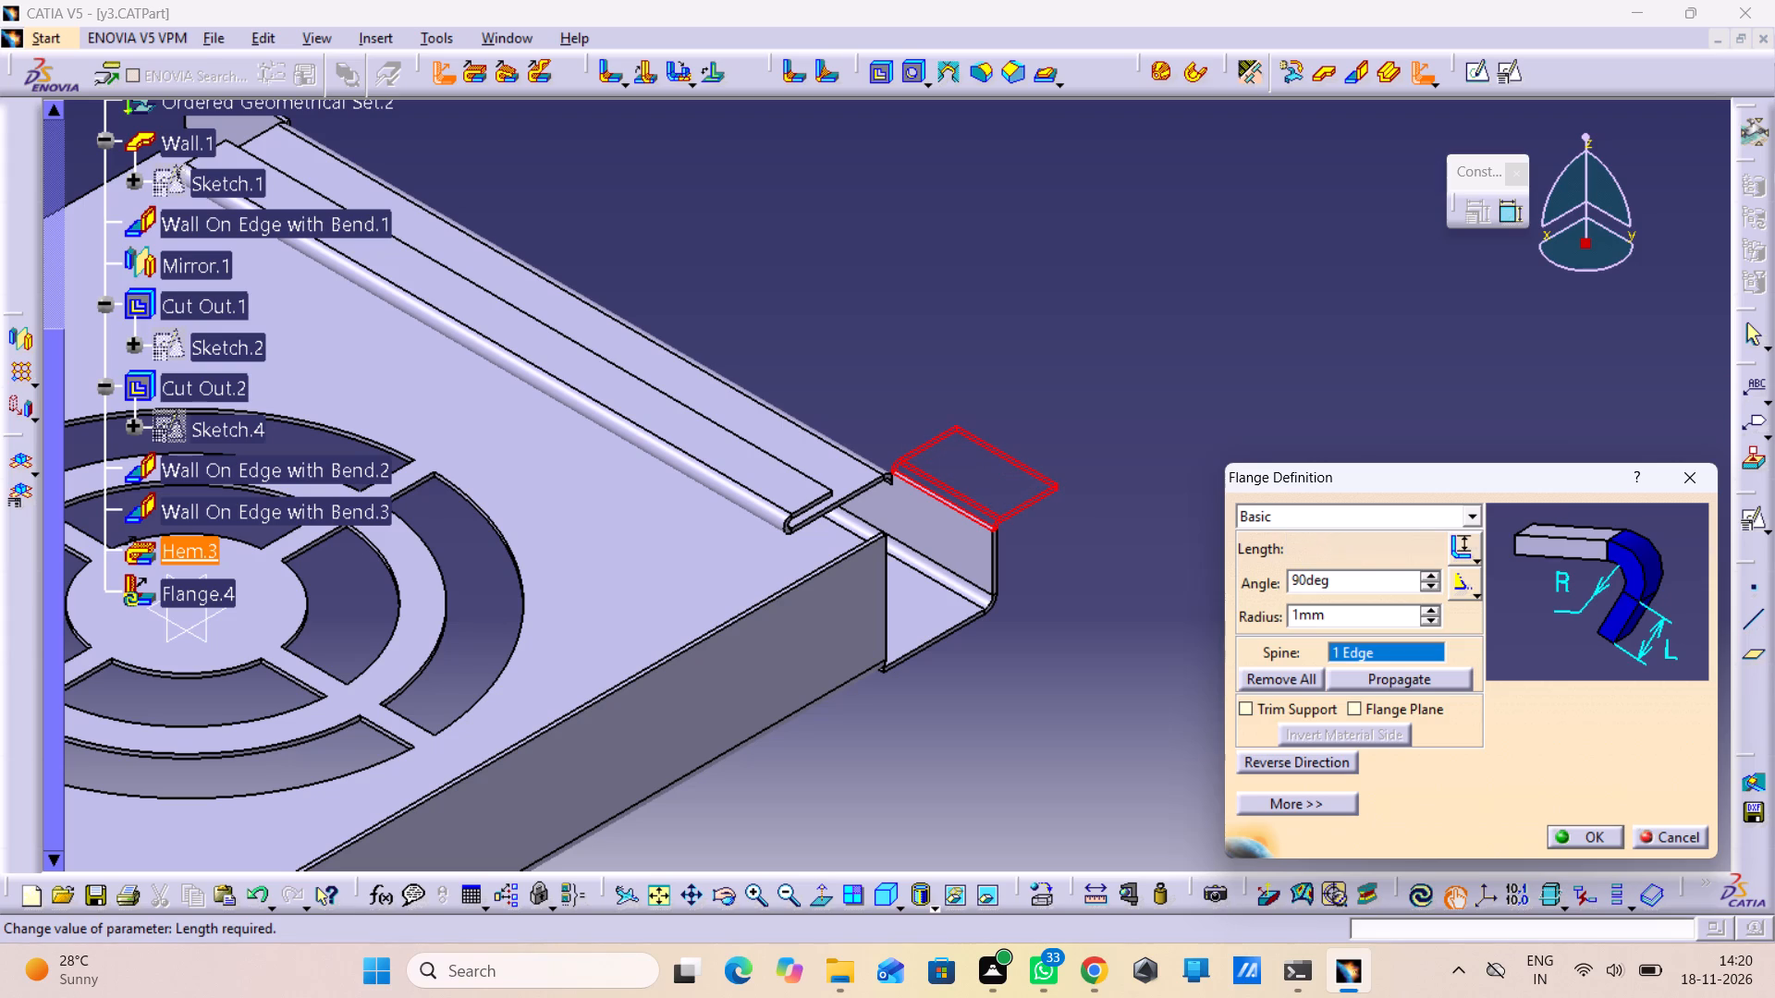
pyautogui.click(1430, 542)
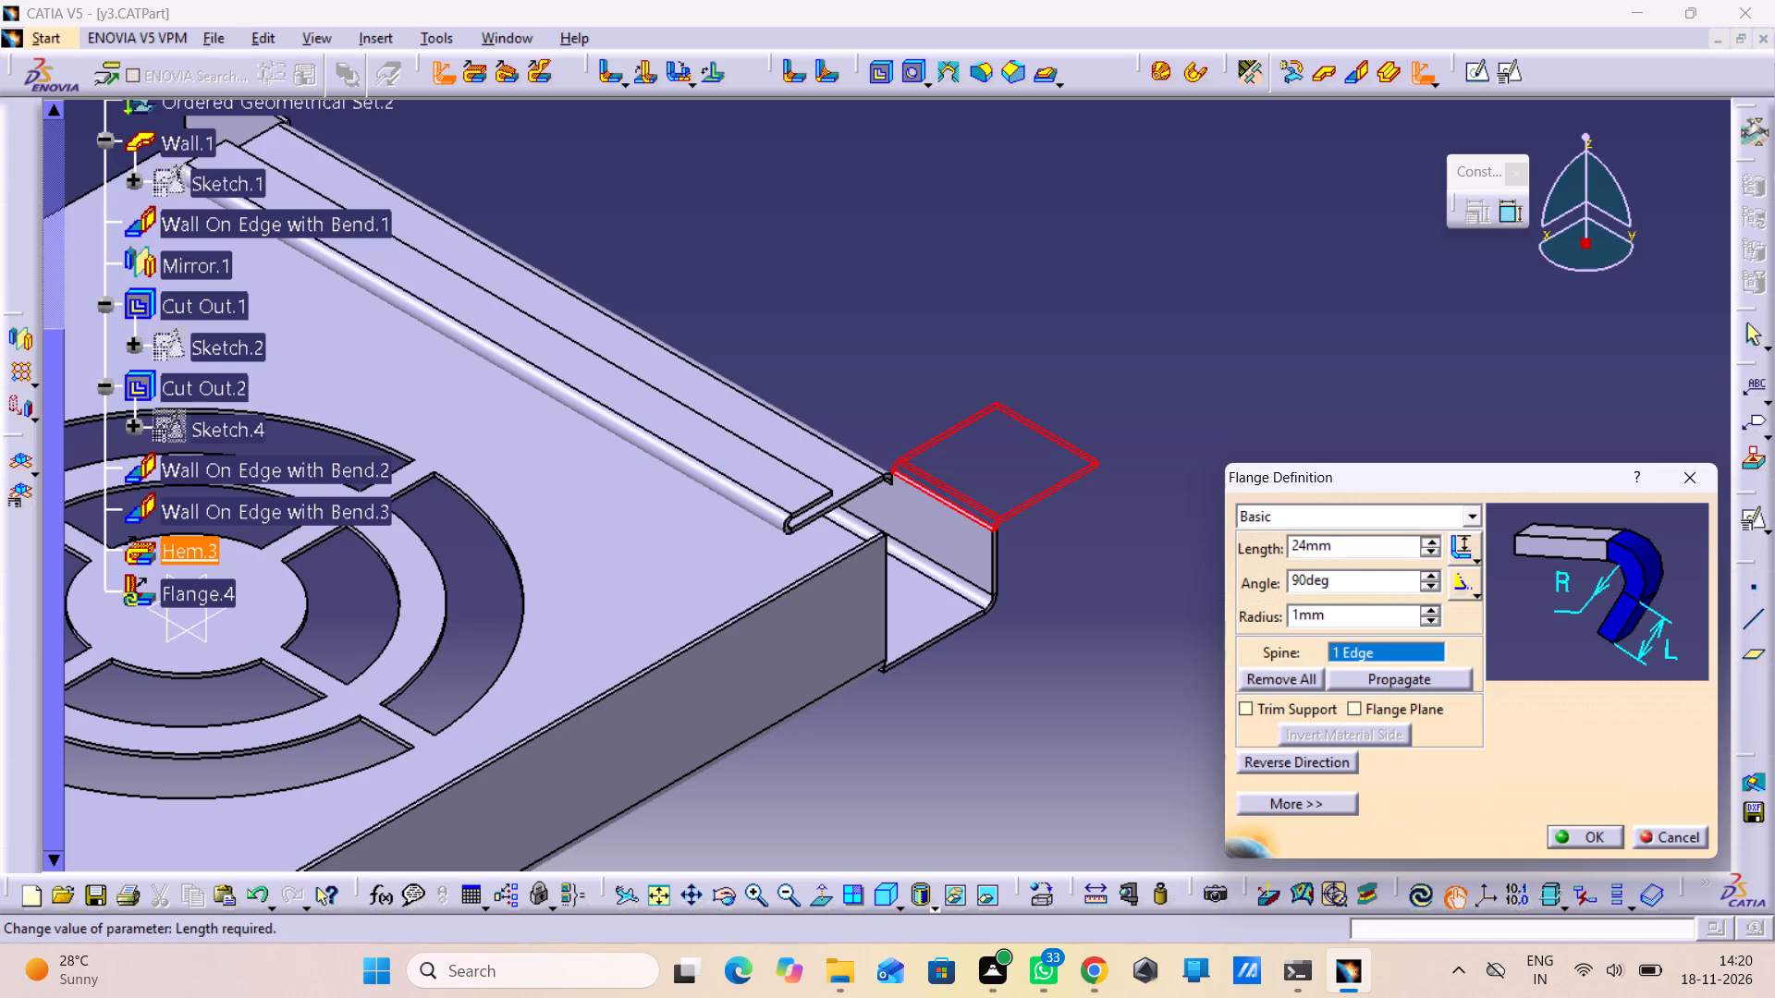
pyautogui.click(1430, 542)
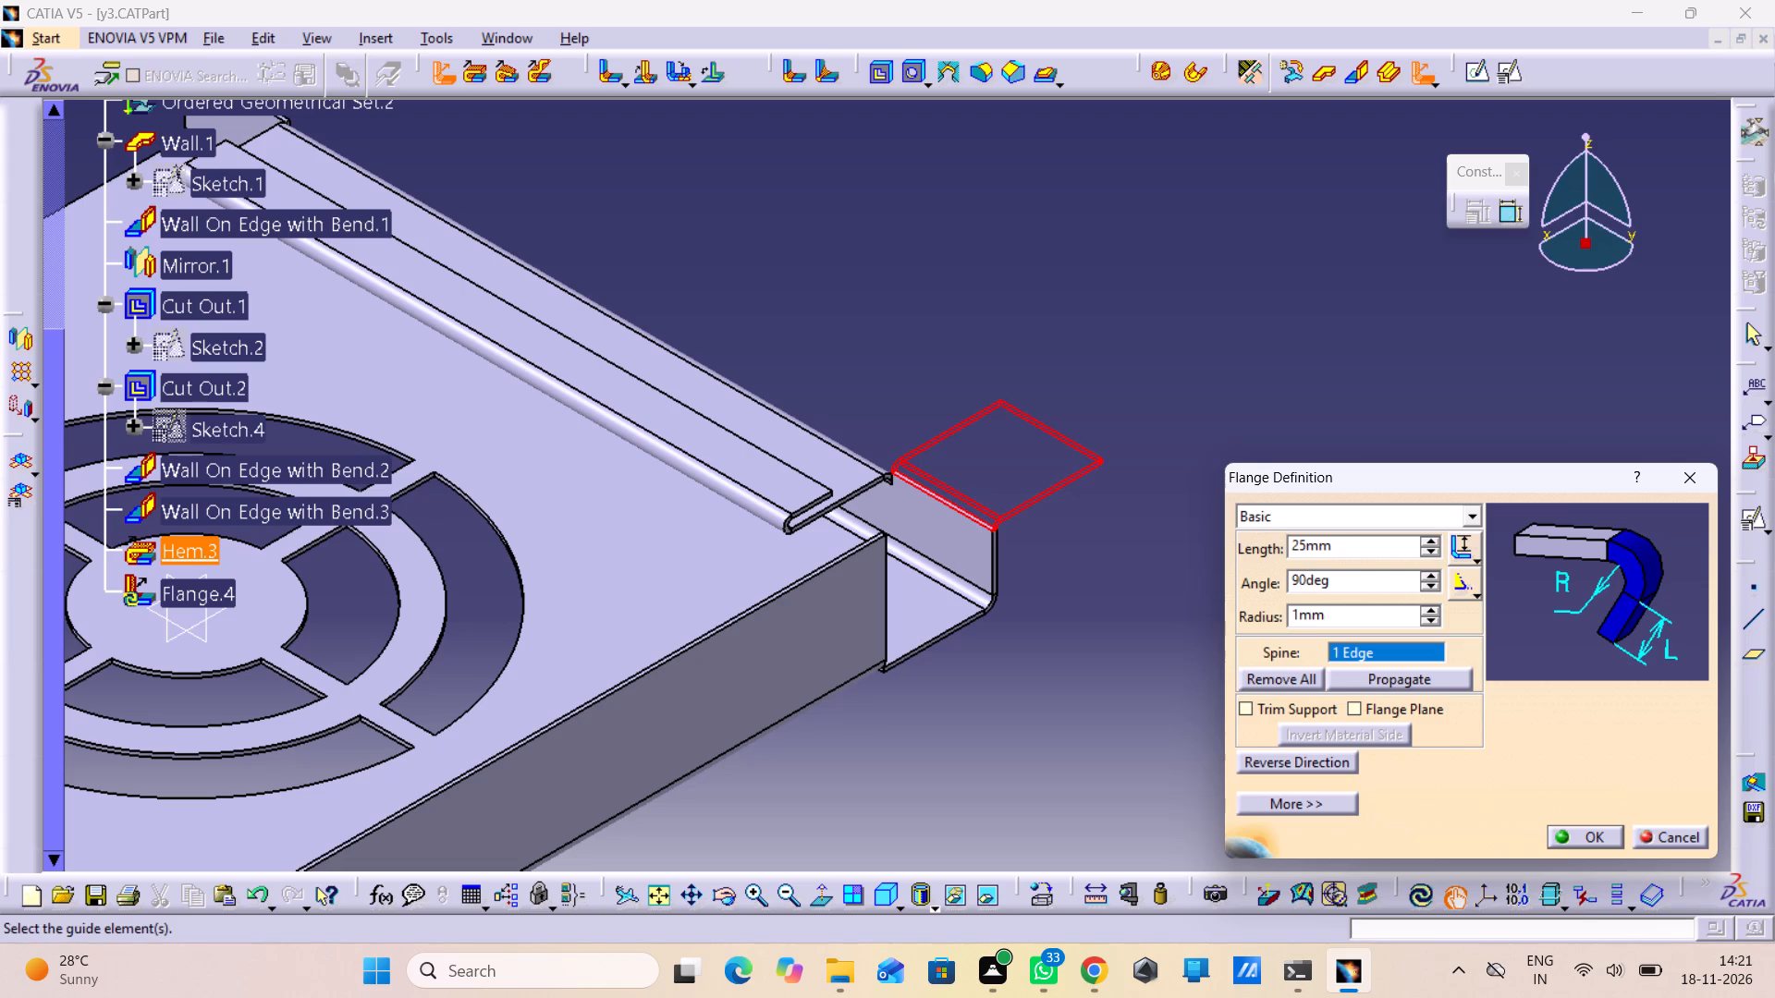
pyautogui.click(1603, 846)
pyautogui.click(1333, 692)
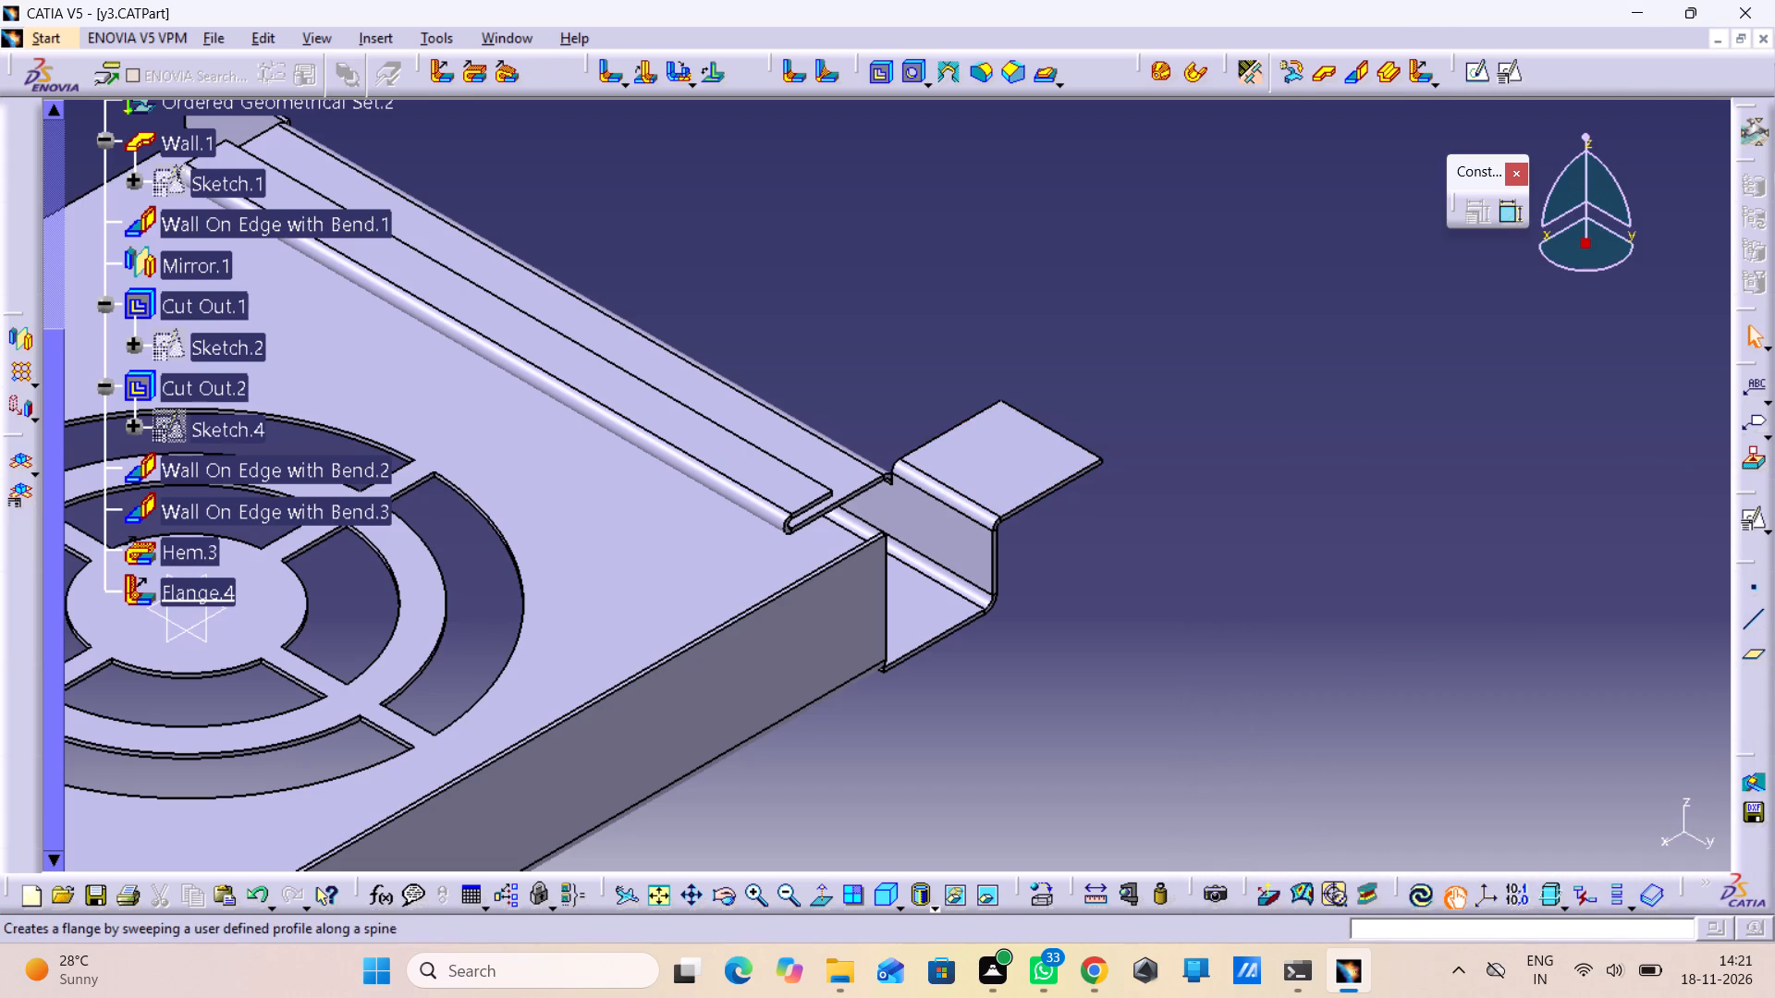
# Start a Bend From Flat and sketch a vertical line about 46 mm long across the new flange's flat top face.
pyautogui.click(649, 78)
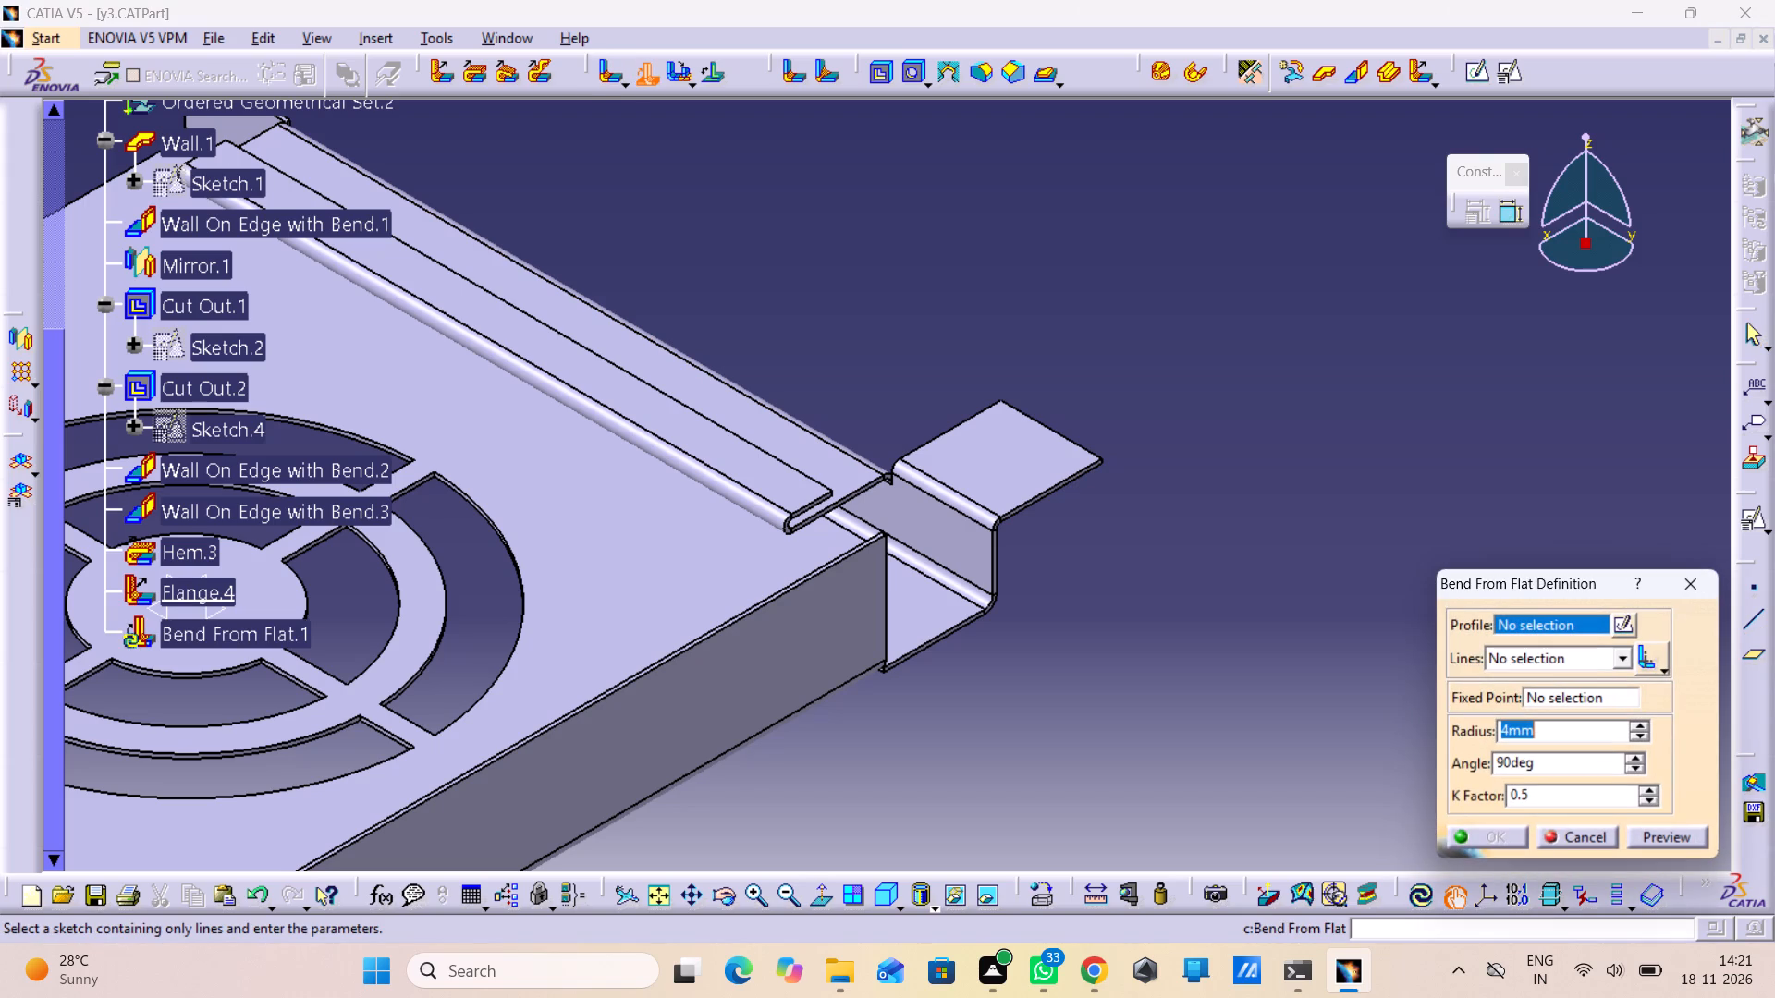
pyautogui.click(1622, 626)
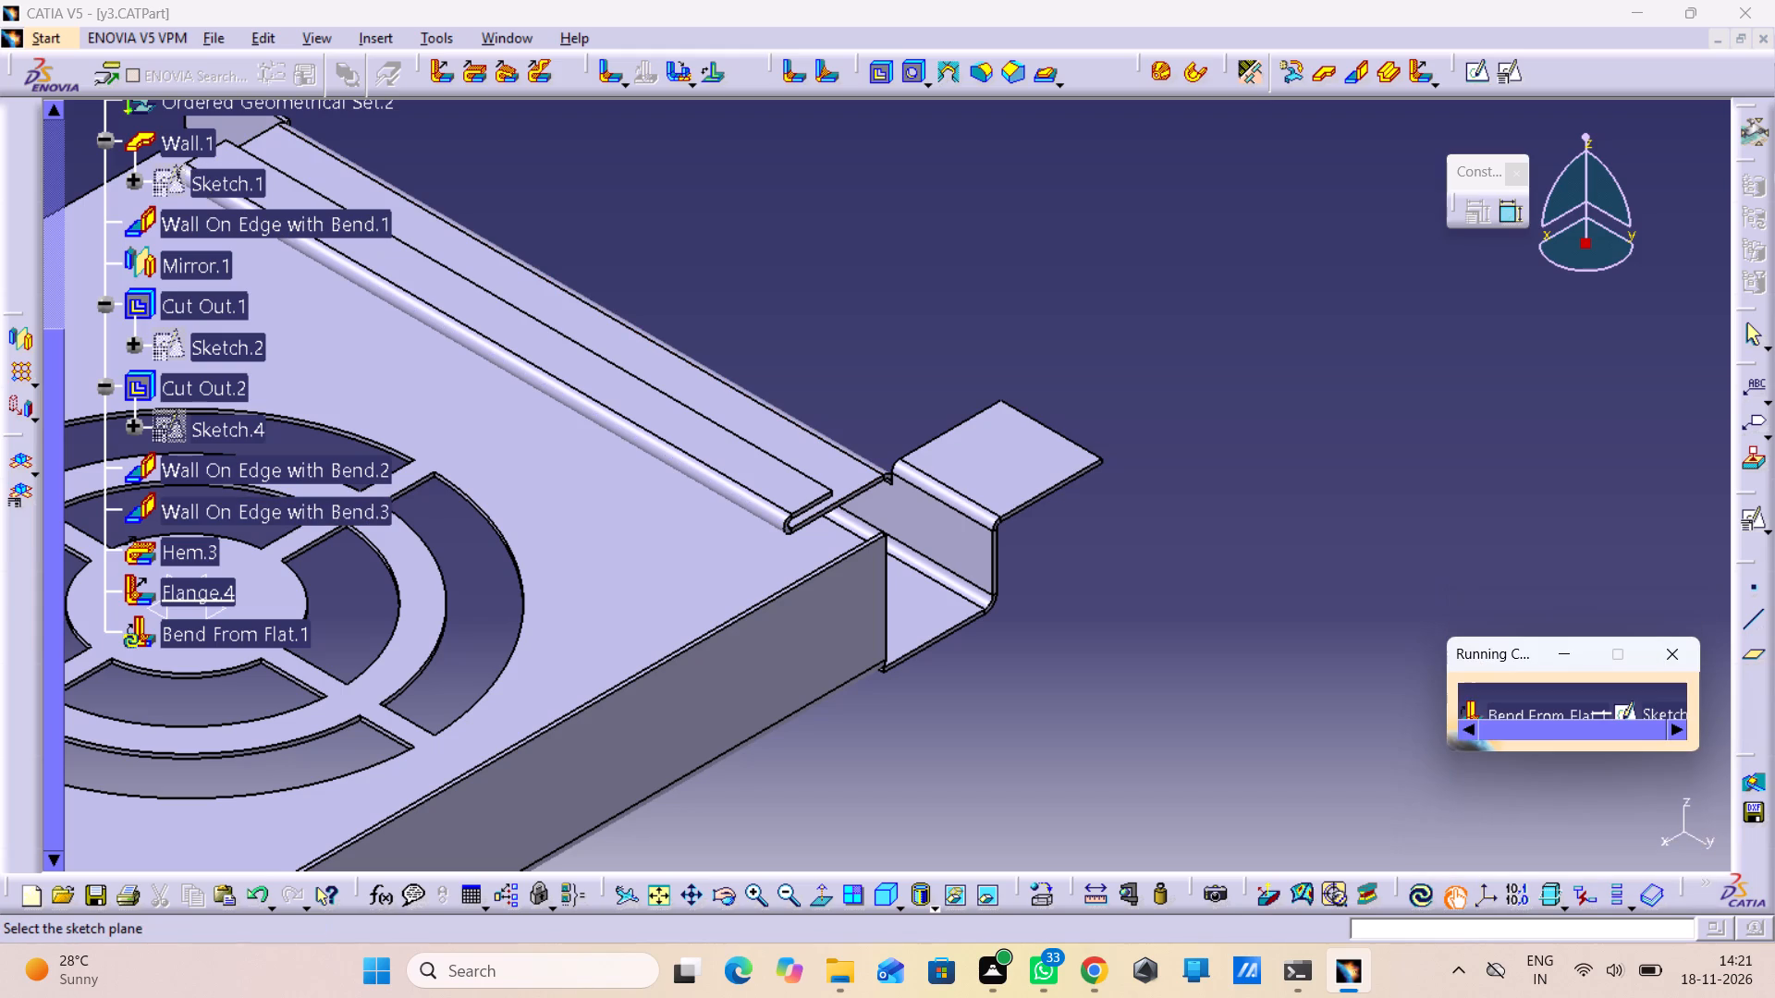
pyautogui.click(1010, 447)
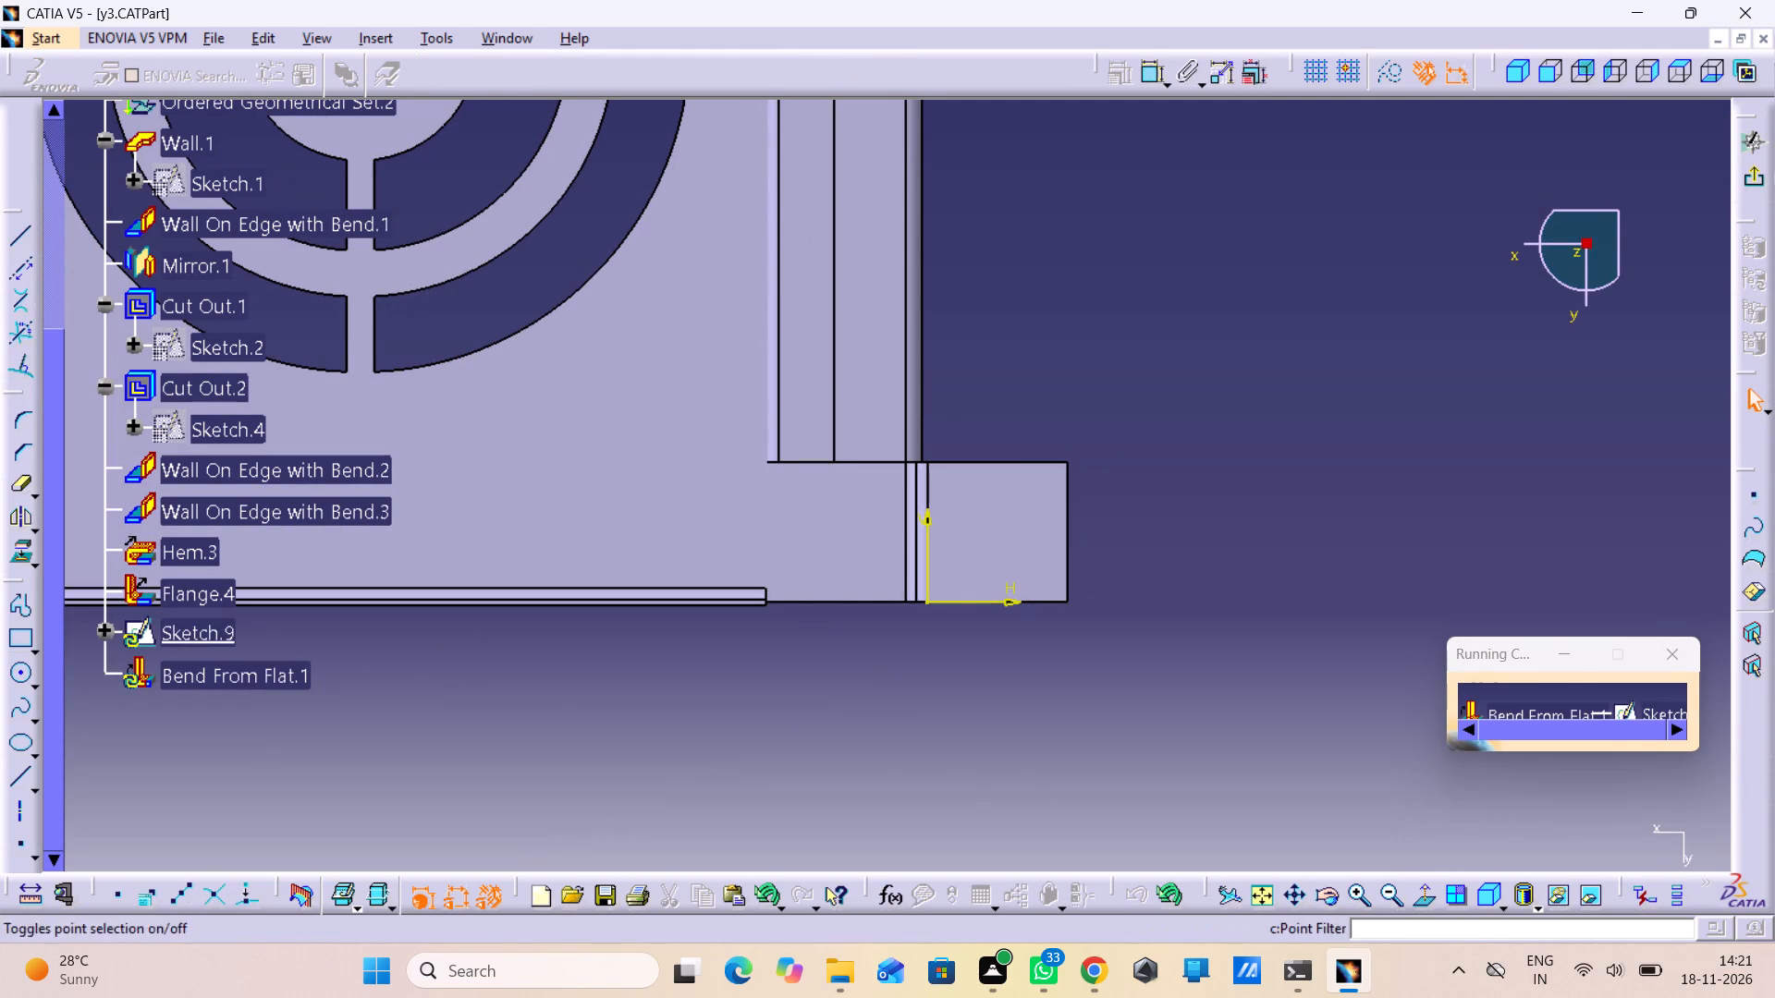
pyautogui.click(18, 783)
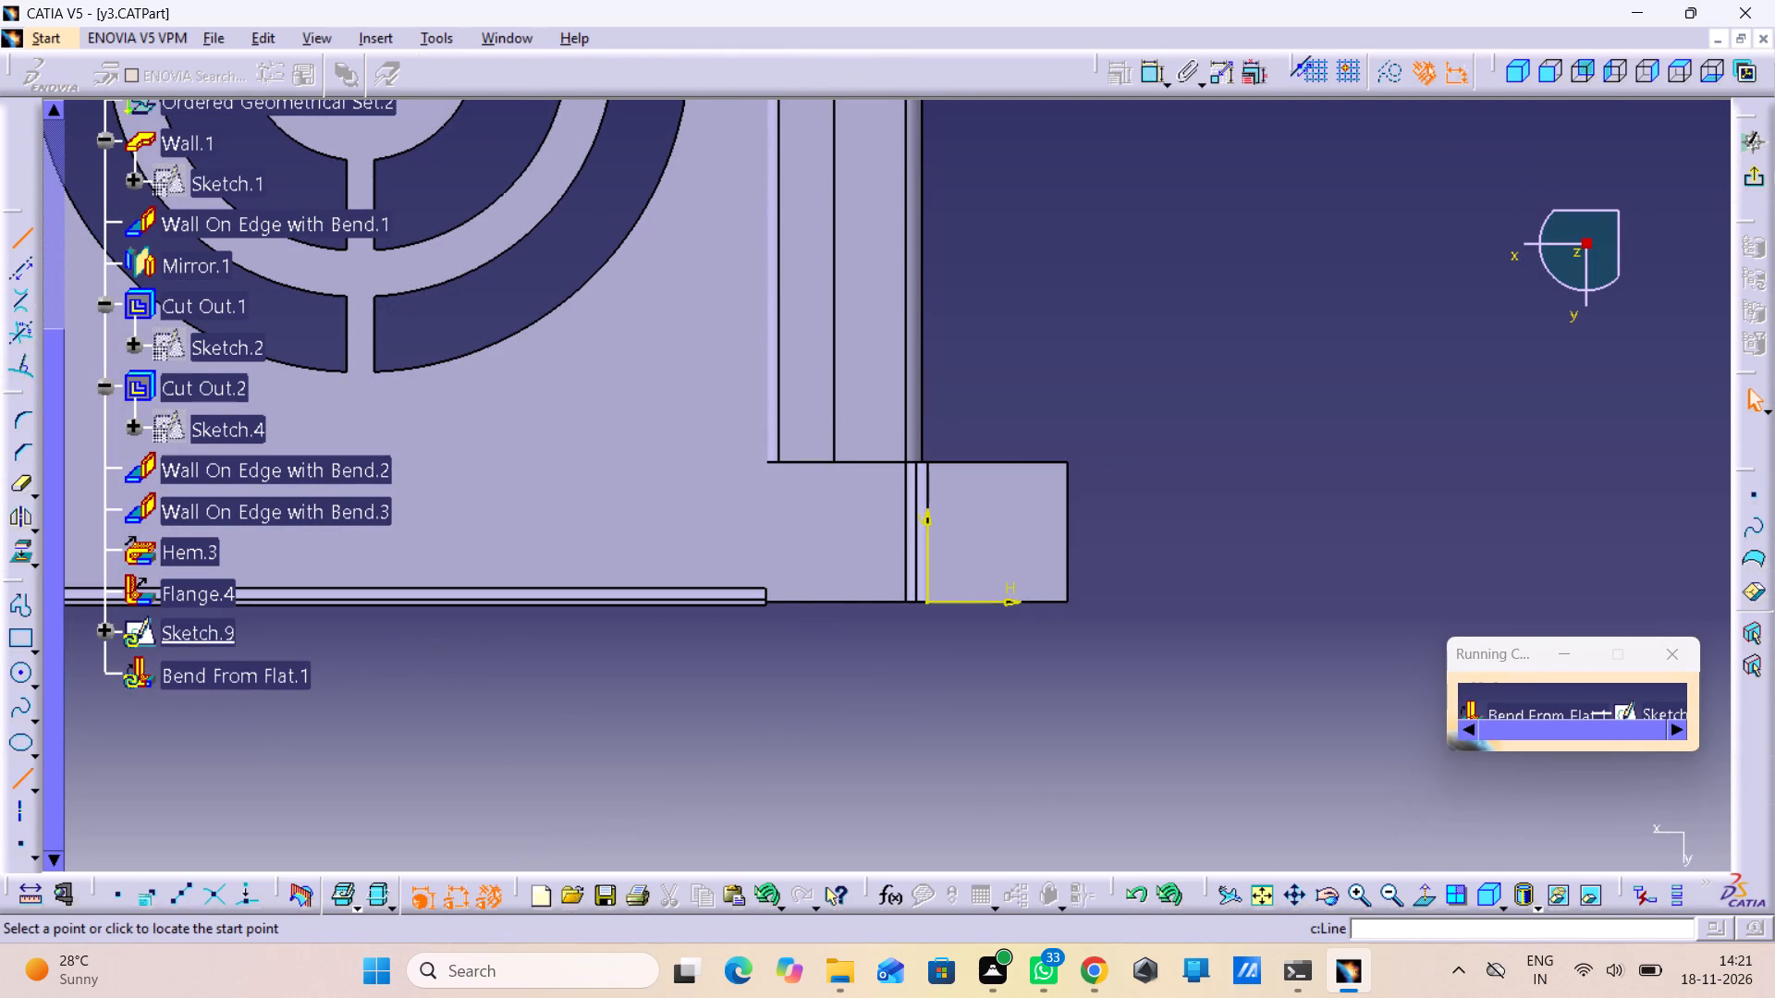
pyautogui.click(995, 427)
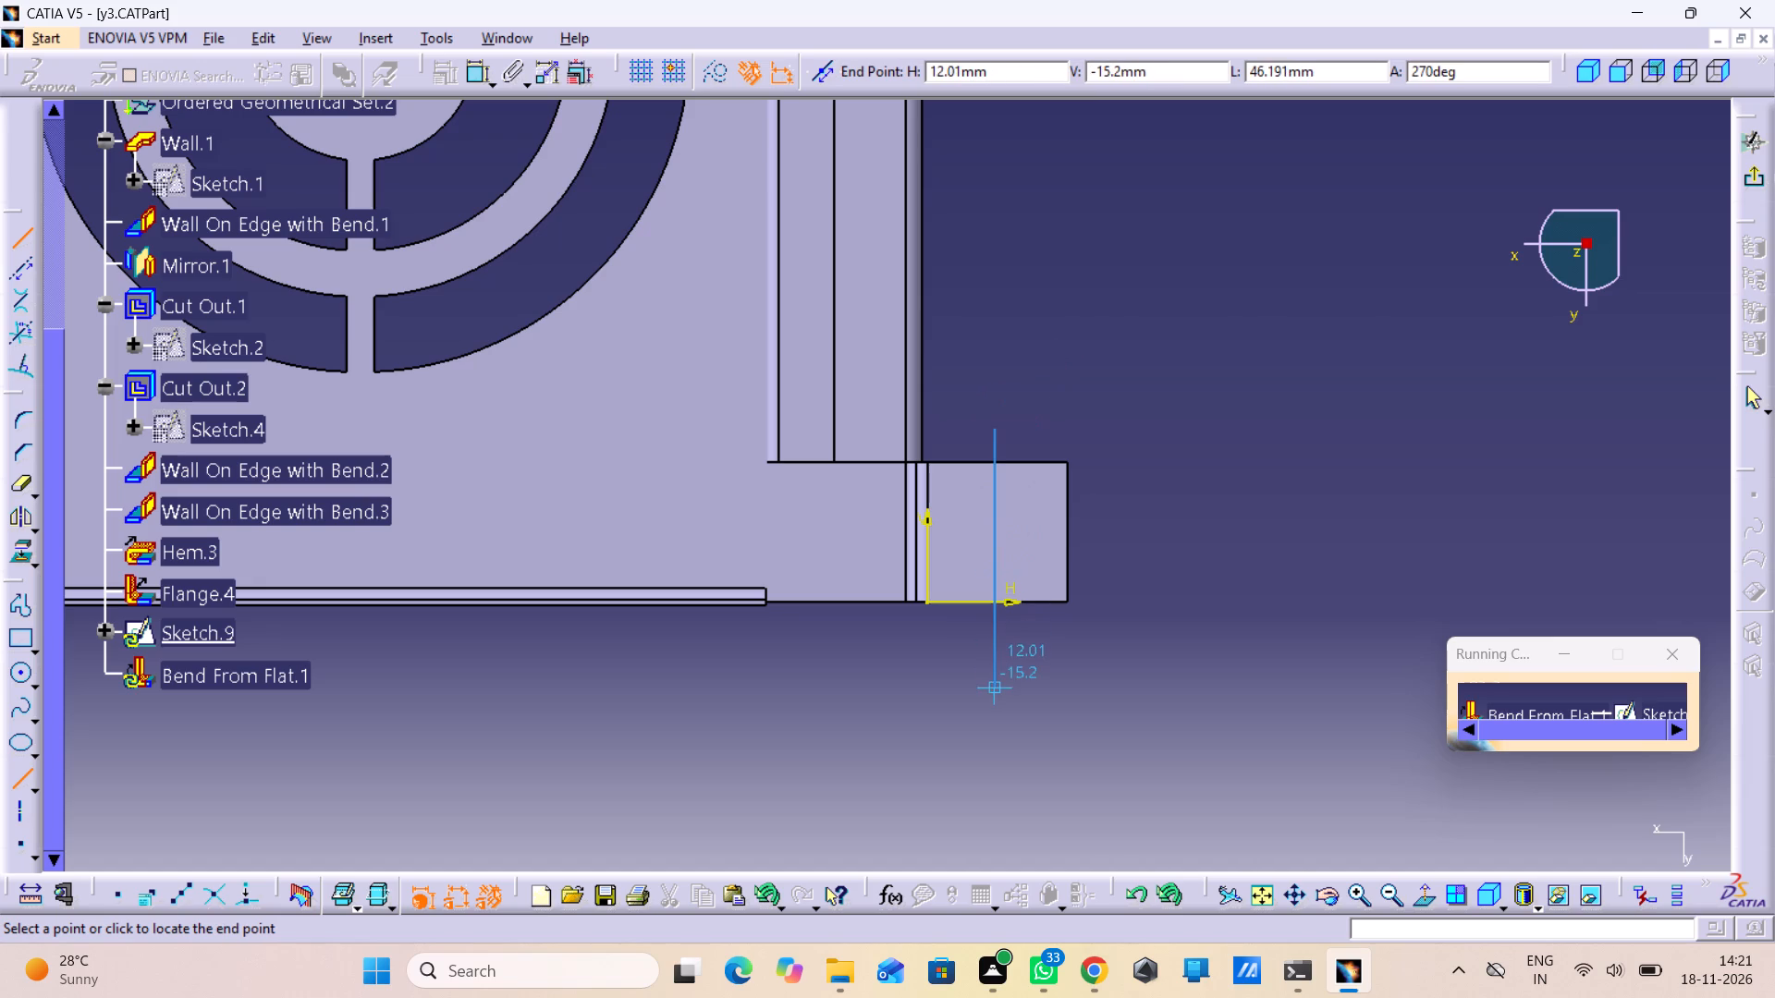
pyautogui.click(998, 687)
pyautogui.click(1392, 621)
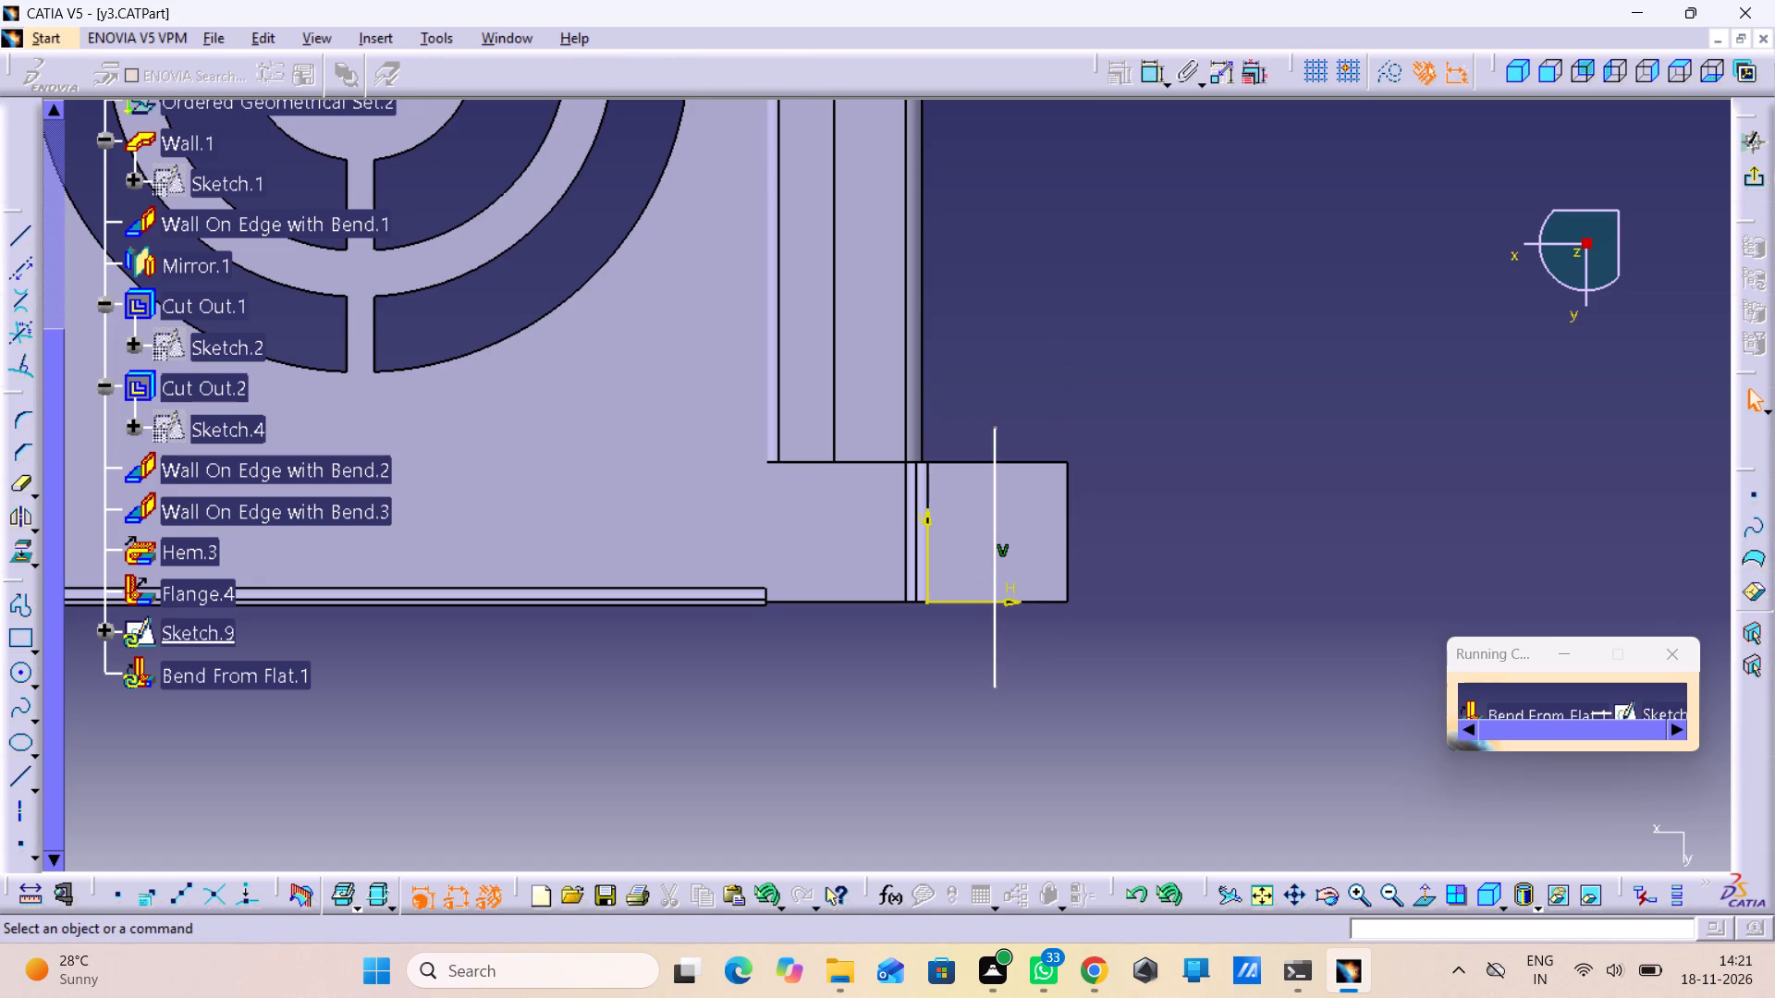
# Constrain the bend line 12.5 mm from the flange's outer edge and finish the sketch.
pyautogui.doubleClick(1153, 82)
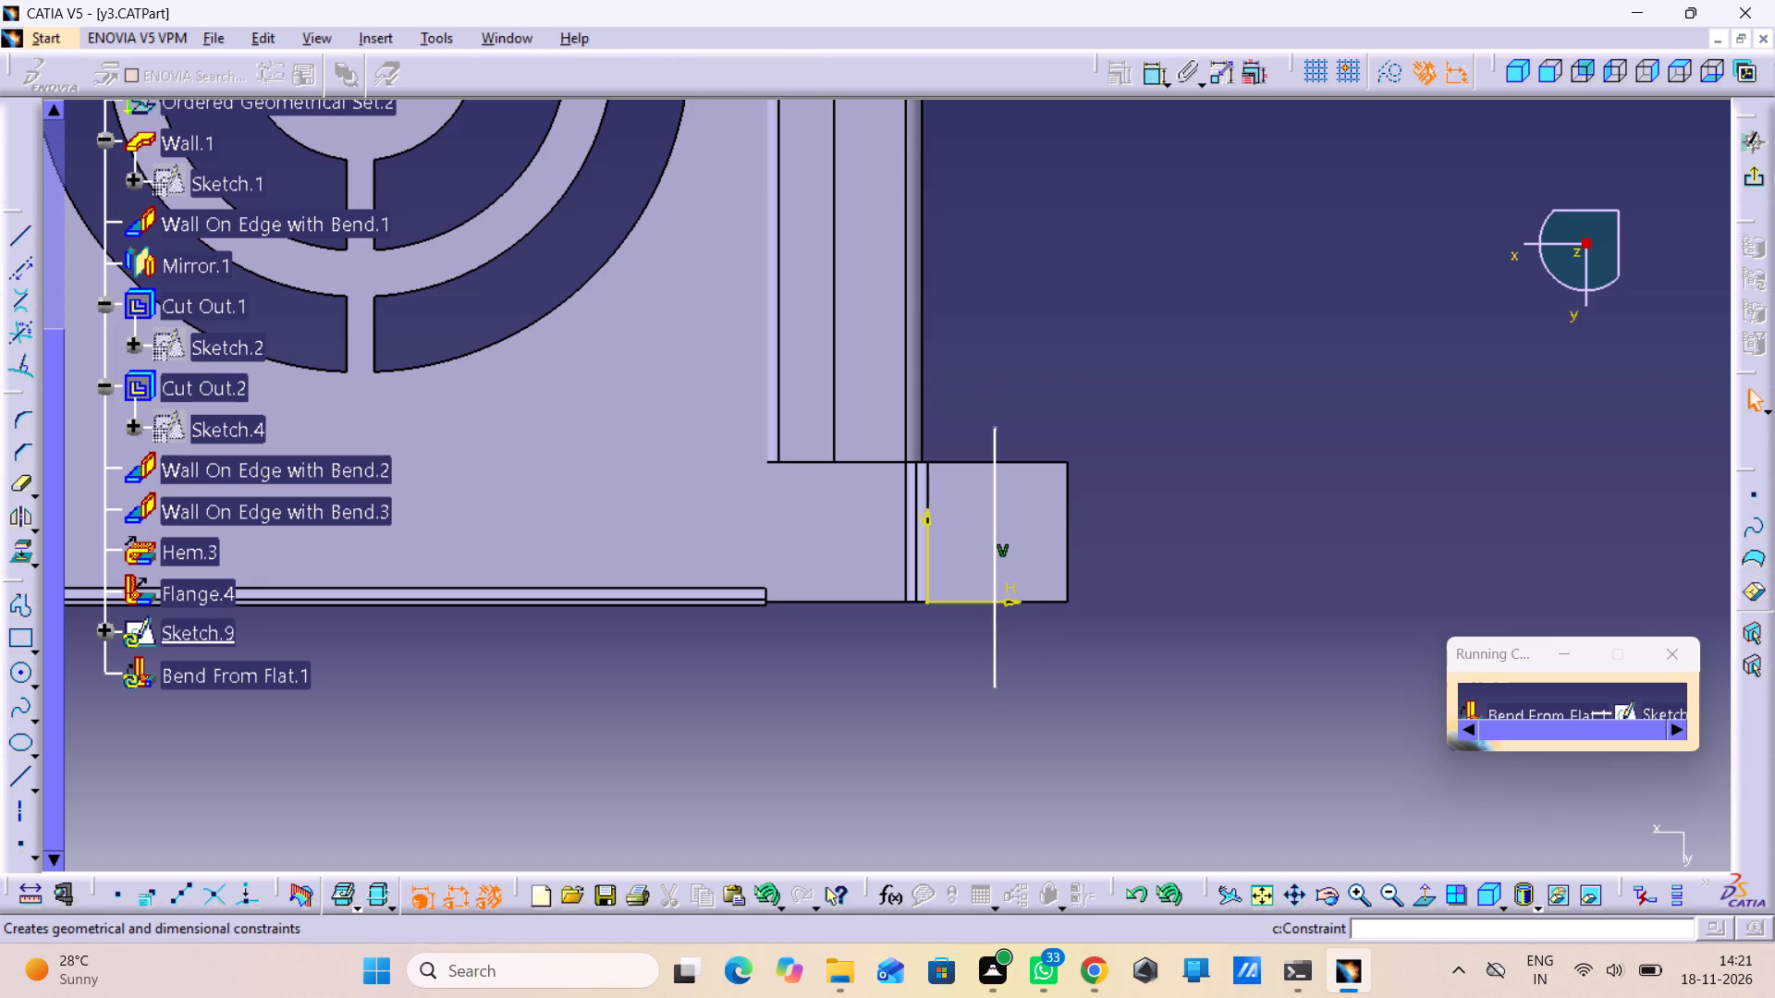
pyautogui.click(1070, 551)
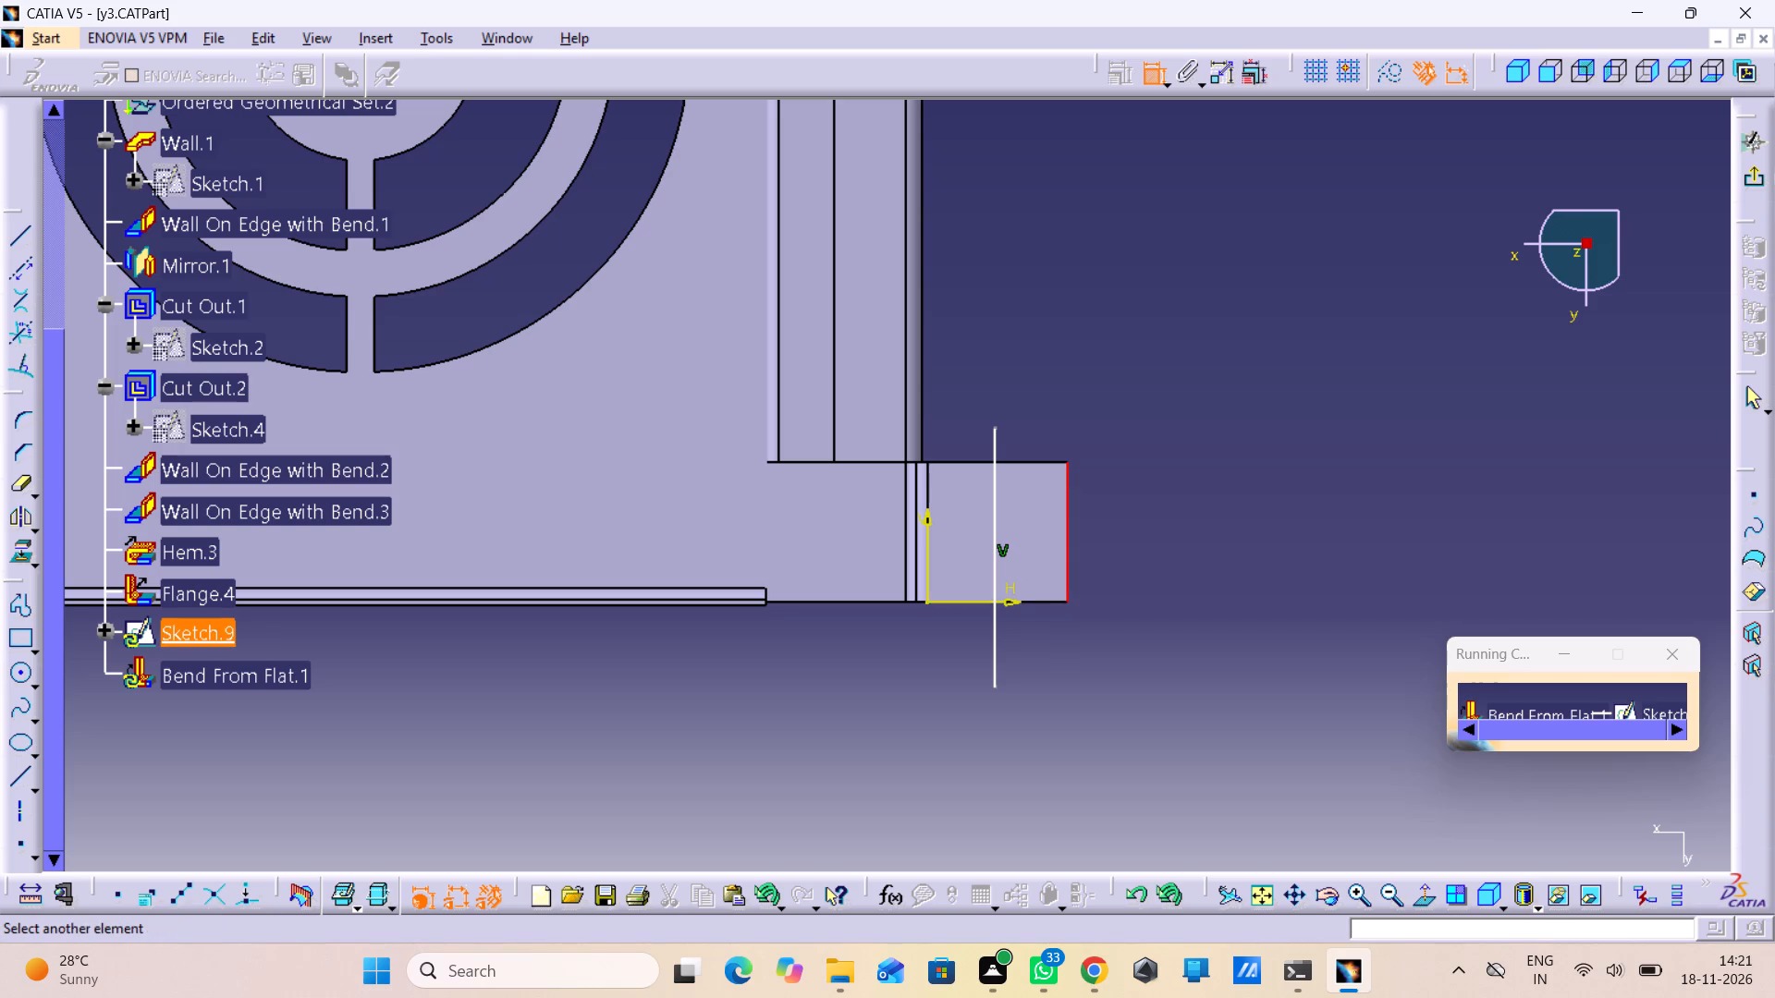
pyautogui.click(993, 576)
pyautogui.click(1034, 652)
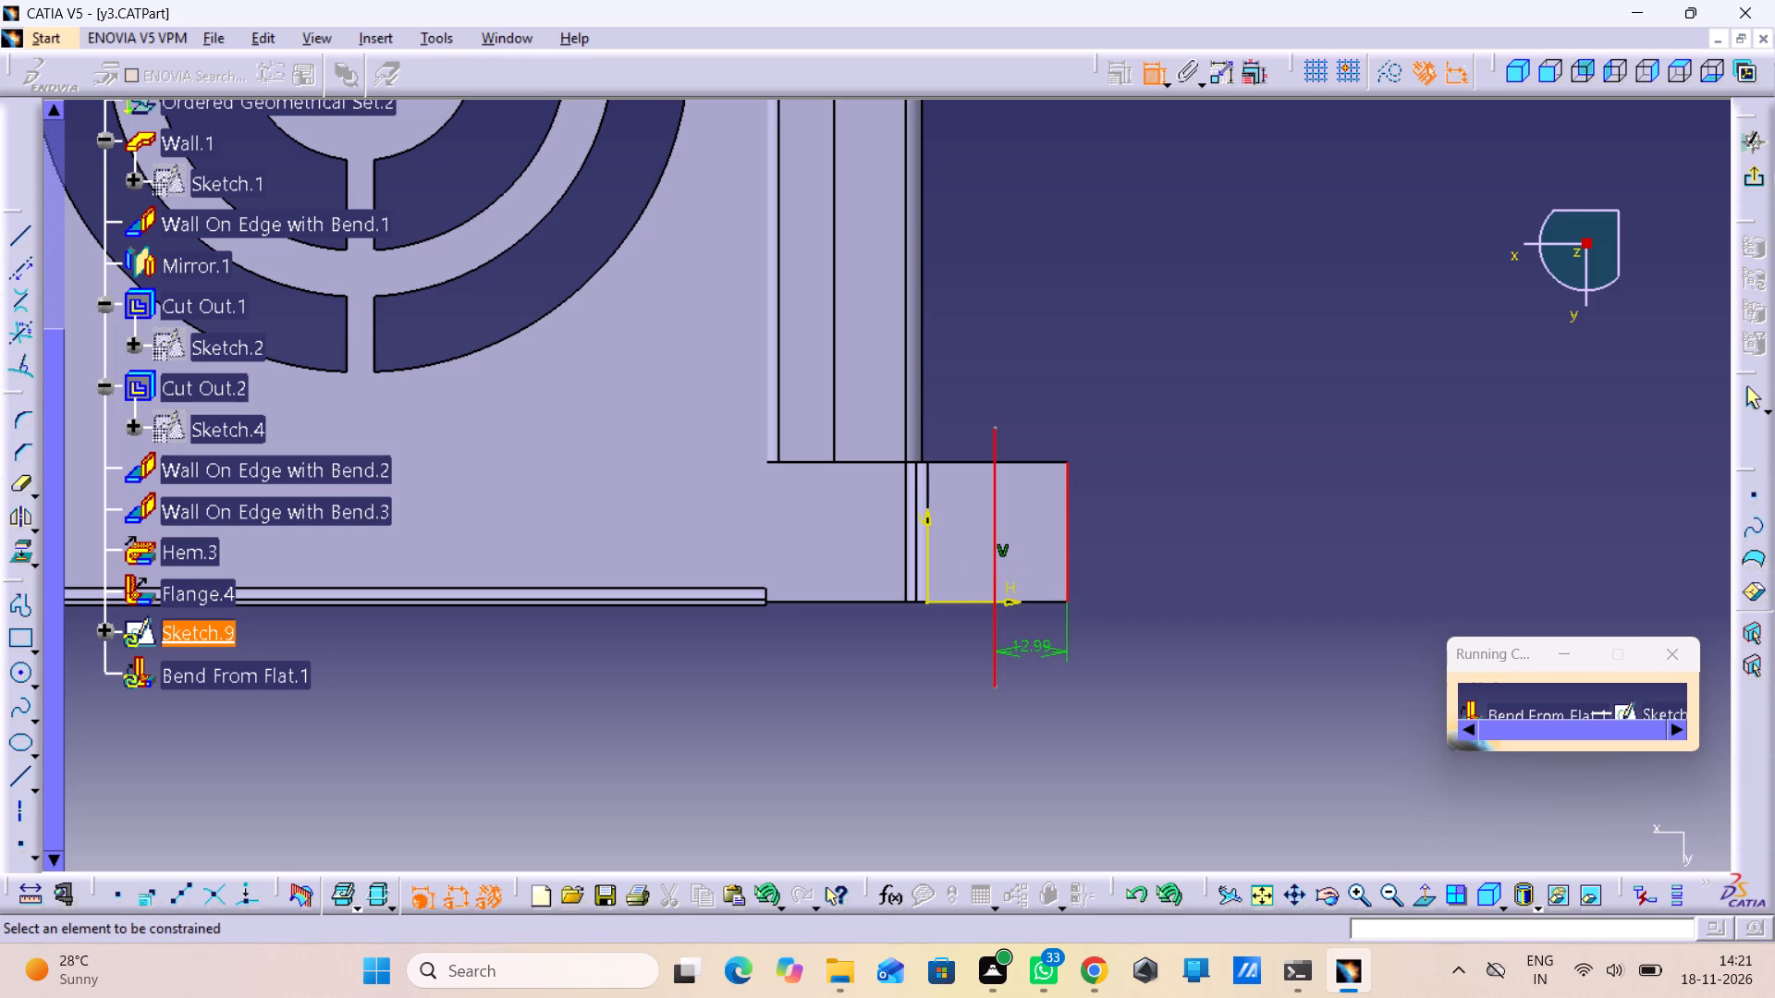
pyautogui.doubleClick(1041, 652)
pyautogui.write('12.5')
pyautogui.press('Return')
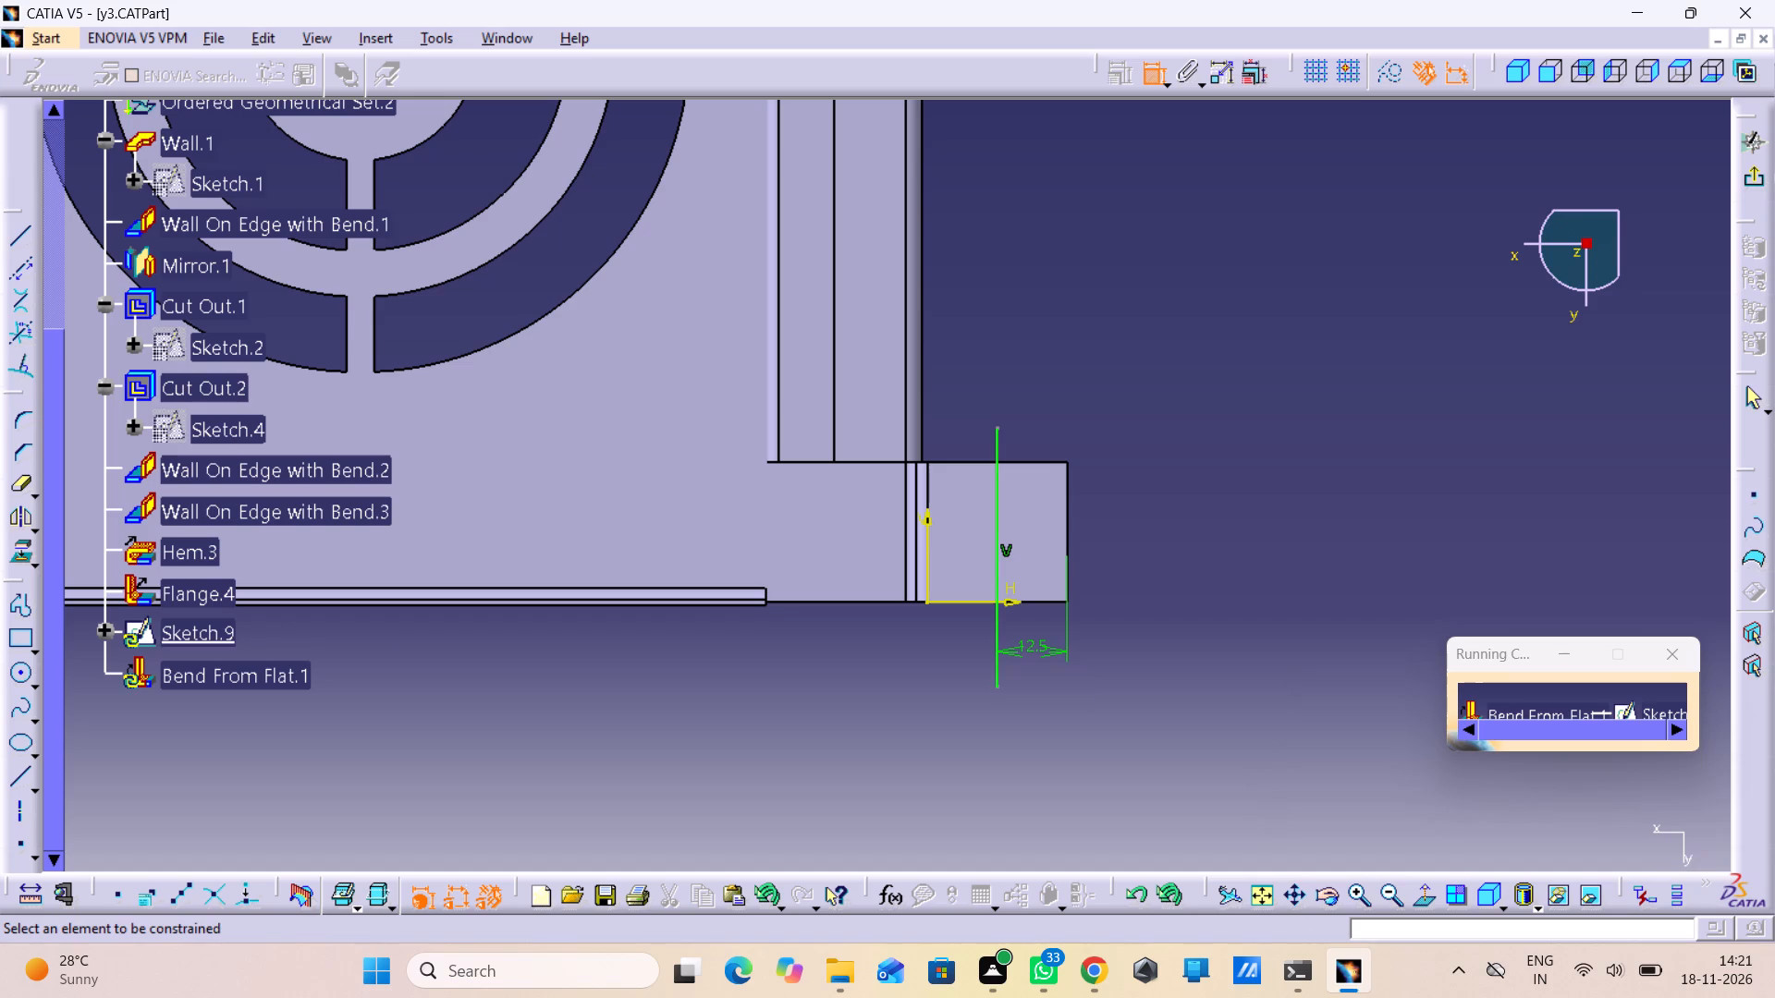
pyautogui.click(1185, 536)
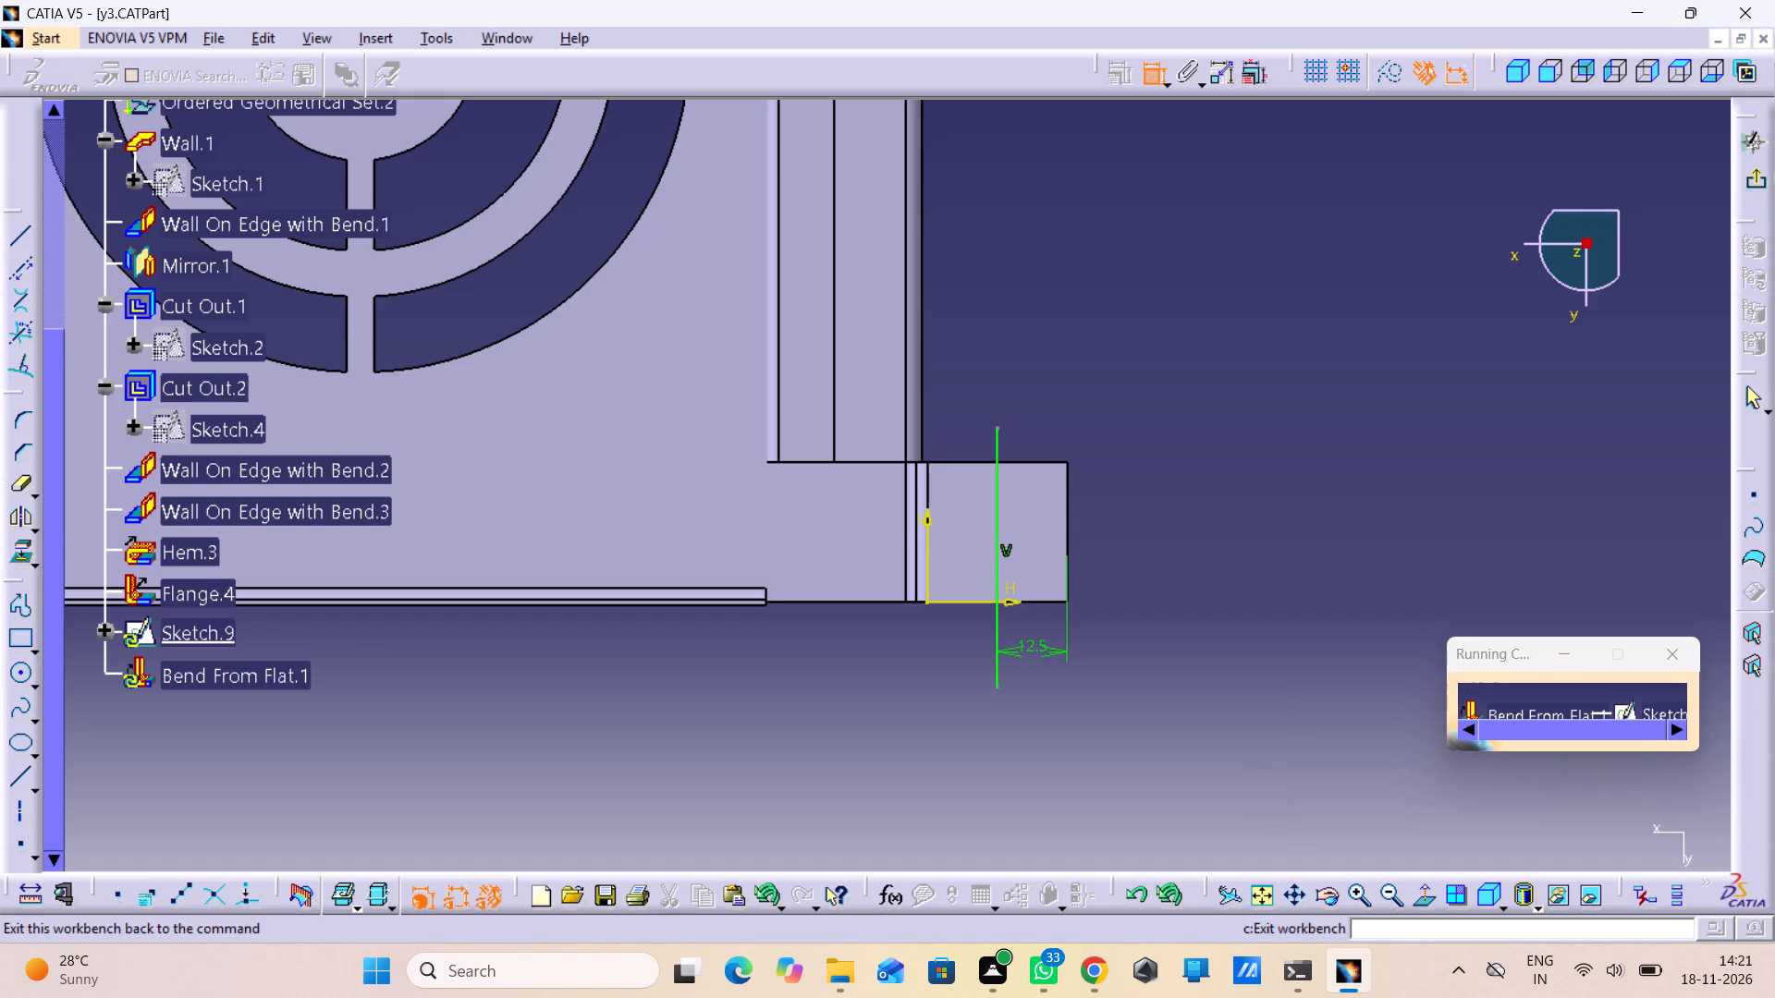
pyautogui.click(1767, 181)
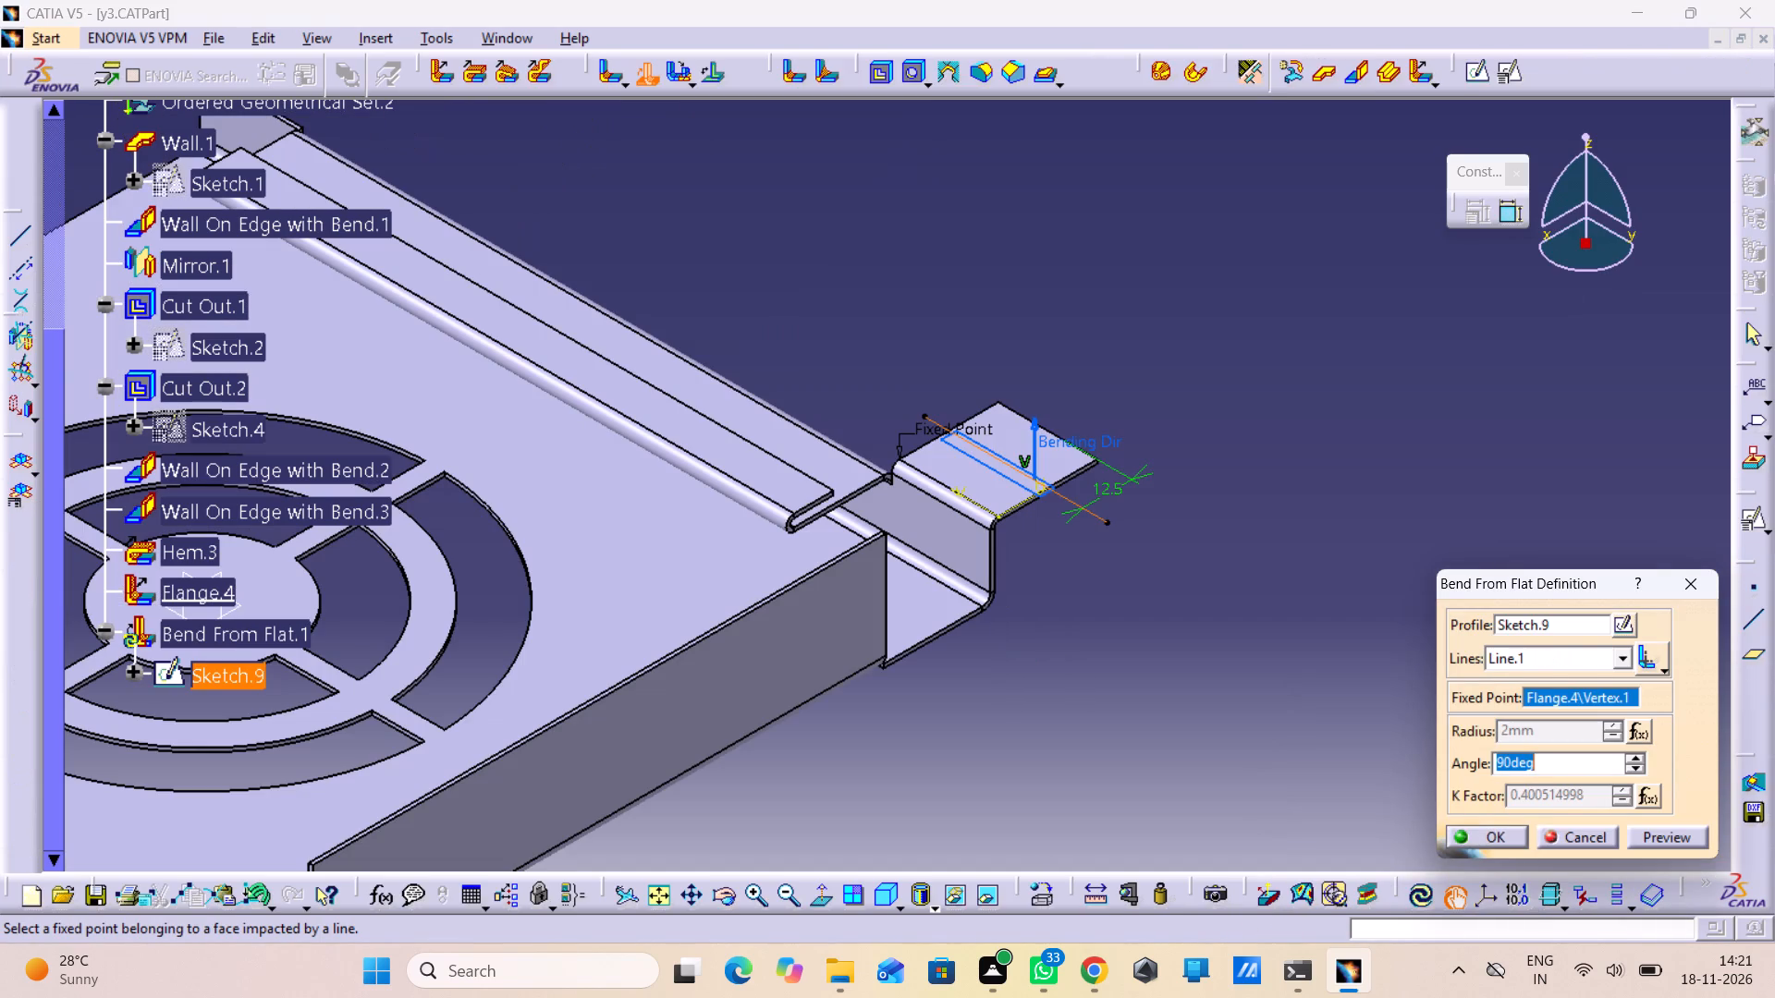
# Preview and create the Bend From Flat along the sketched line at 90°, folding the flange's outer half upward.
pyautogui.click(1686, 839)
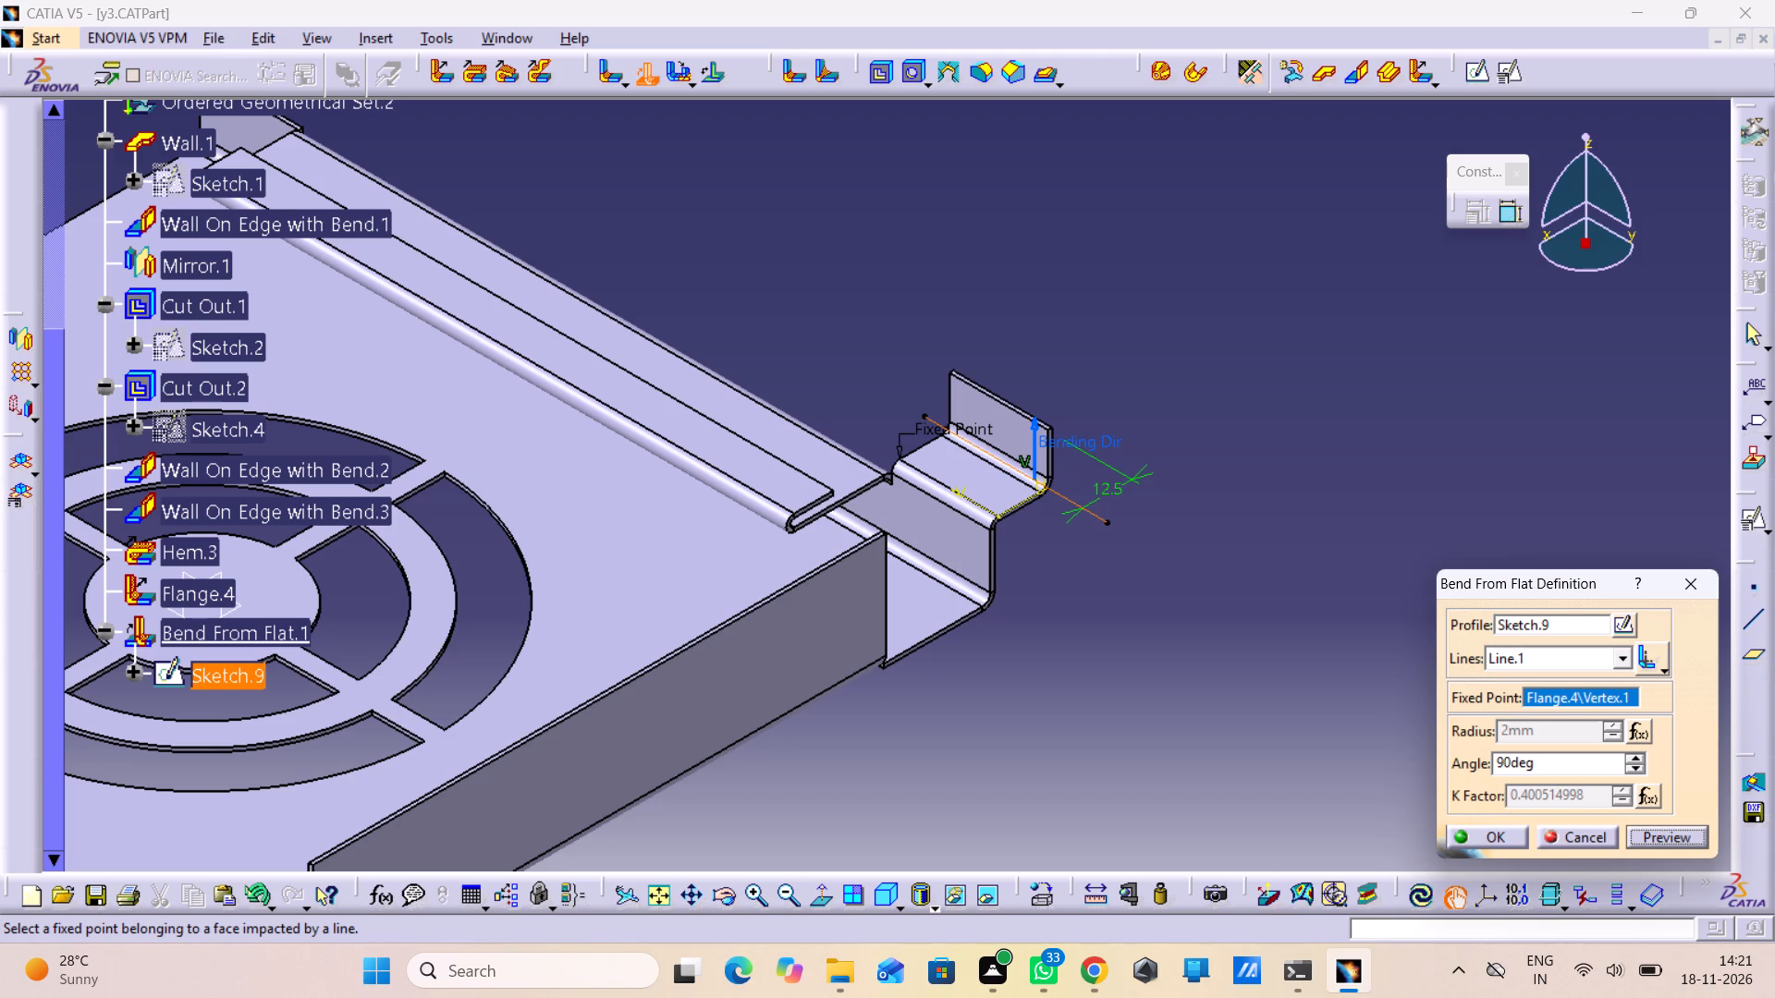
pyautogui.click(1482, 827)
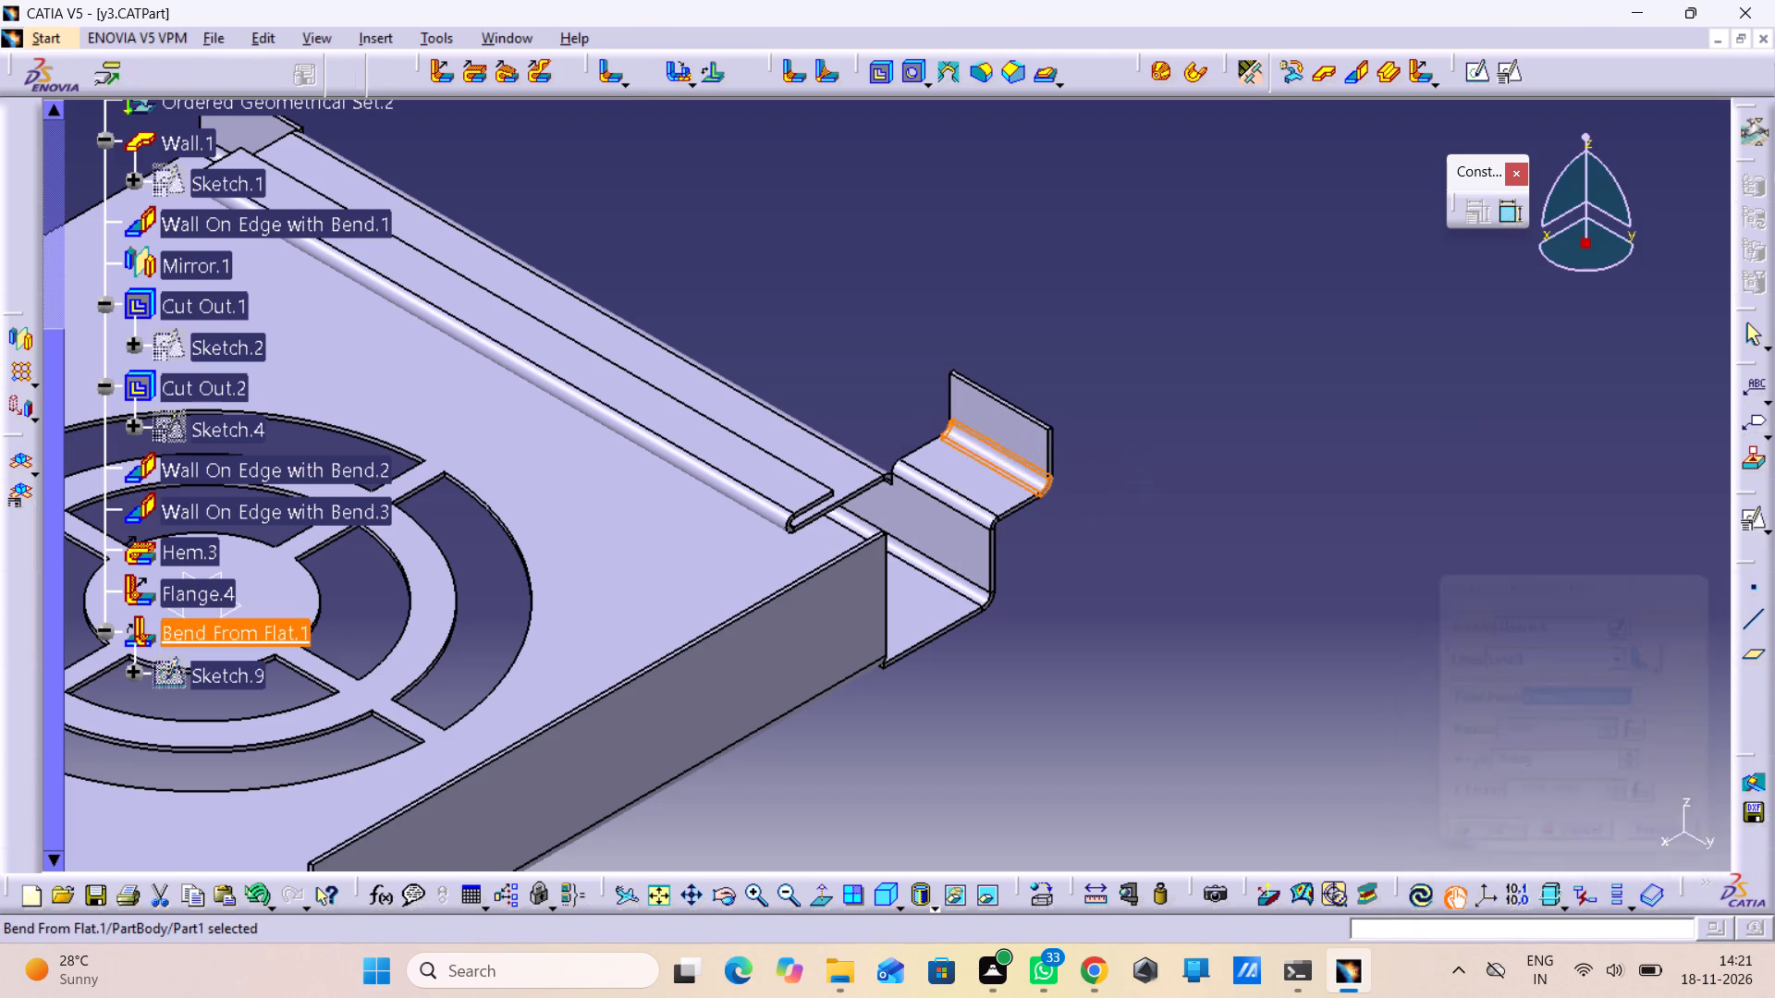
pyautogui.click(1348, 710)
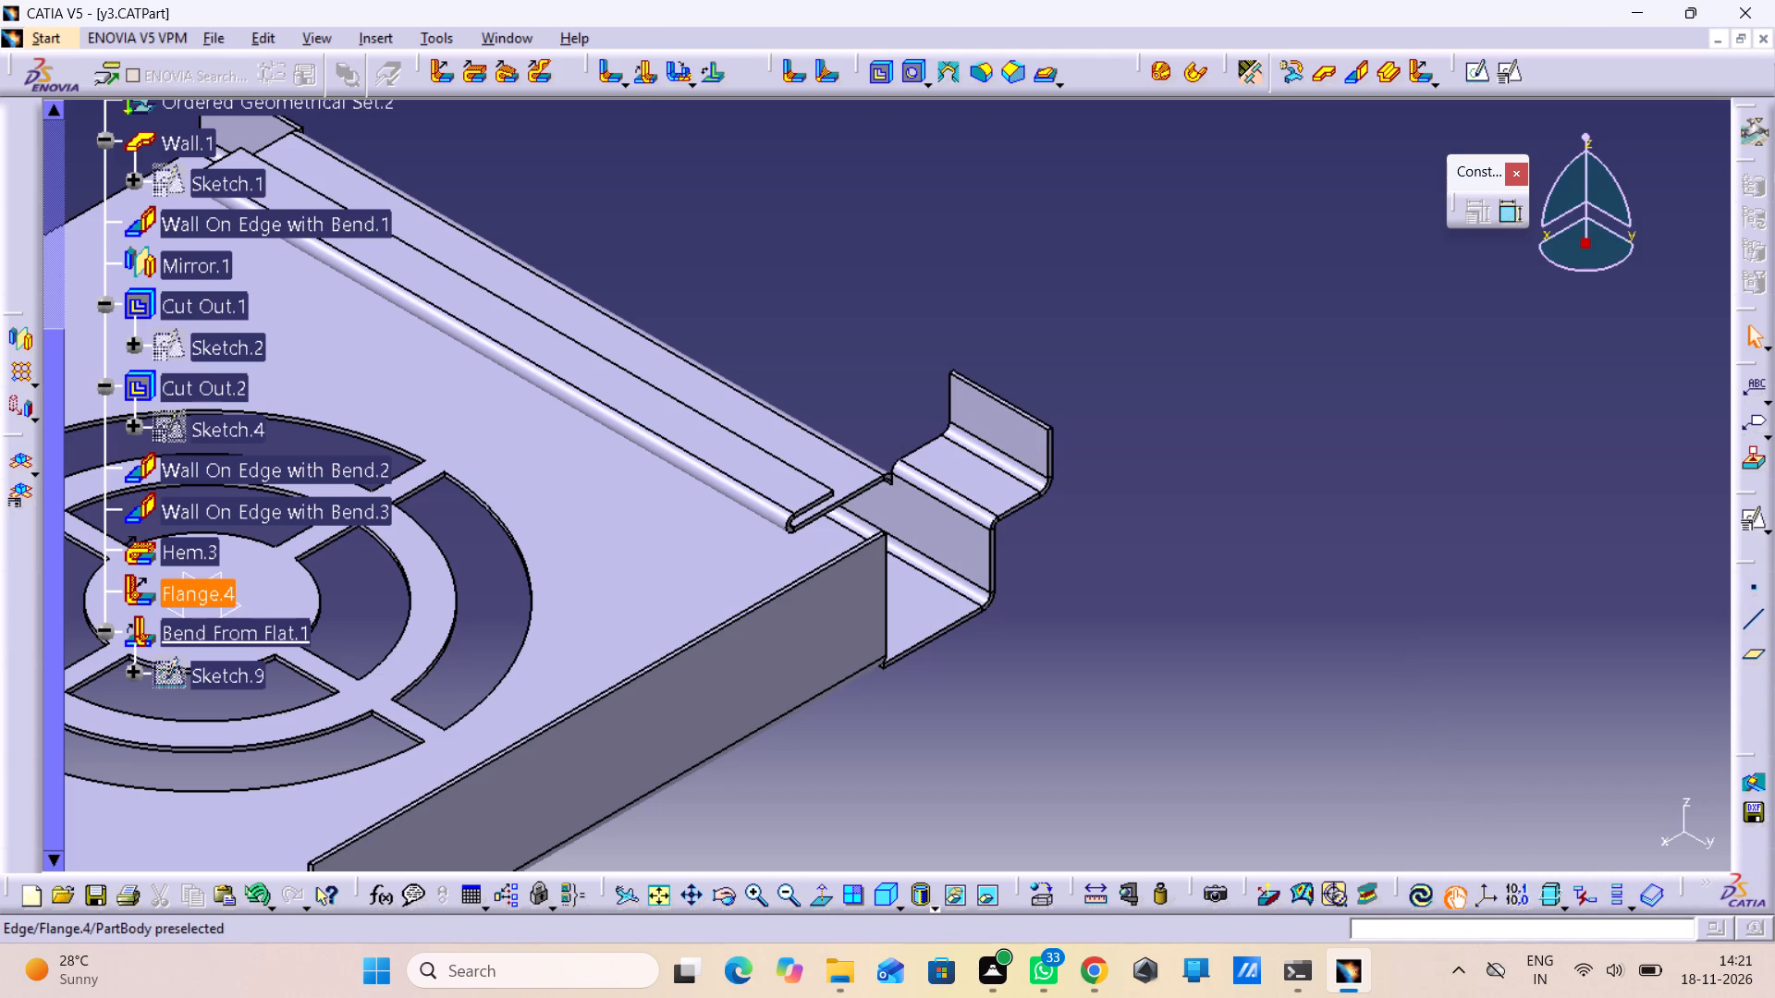
pyautogui.click(1359, 648)
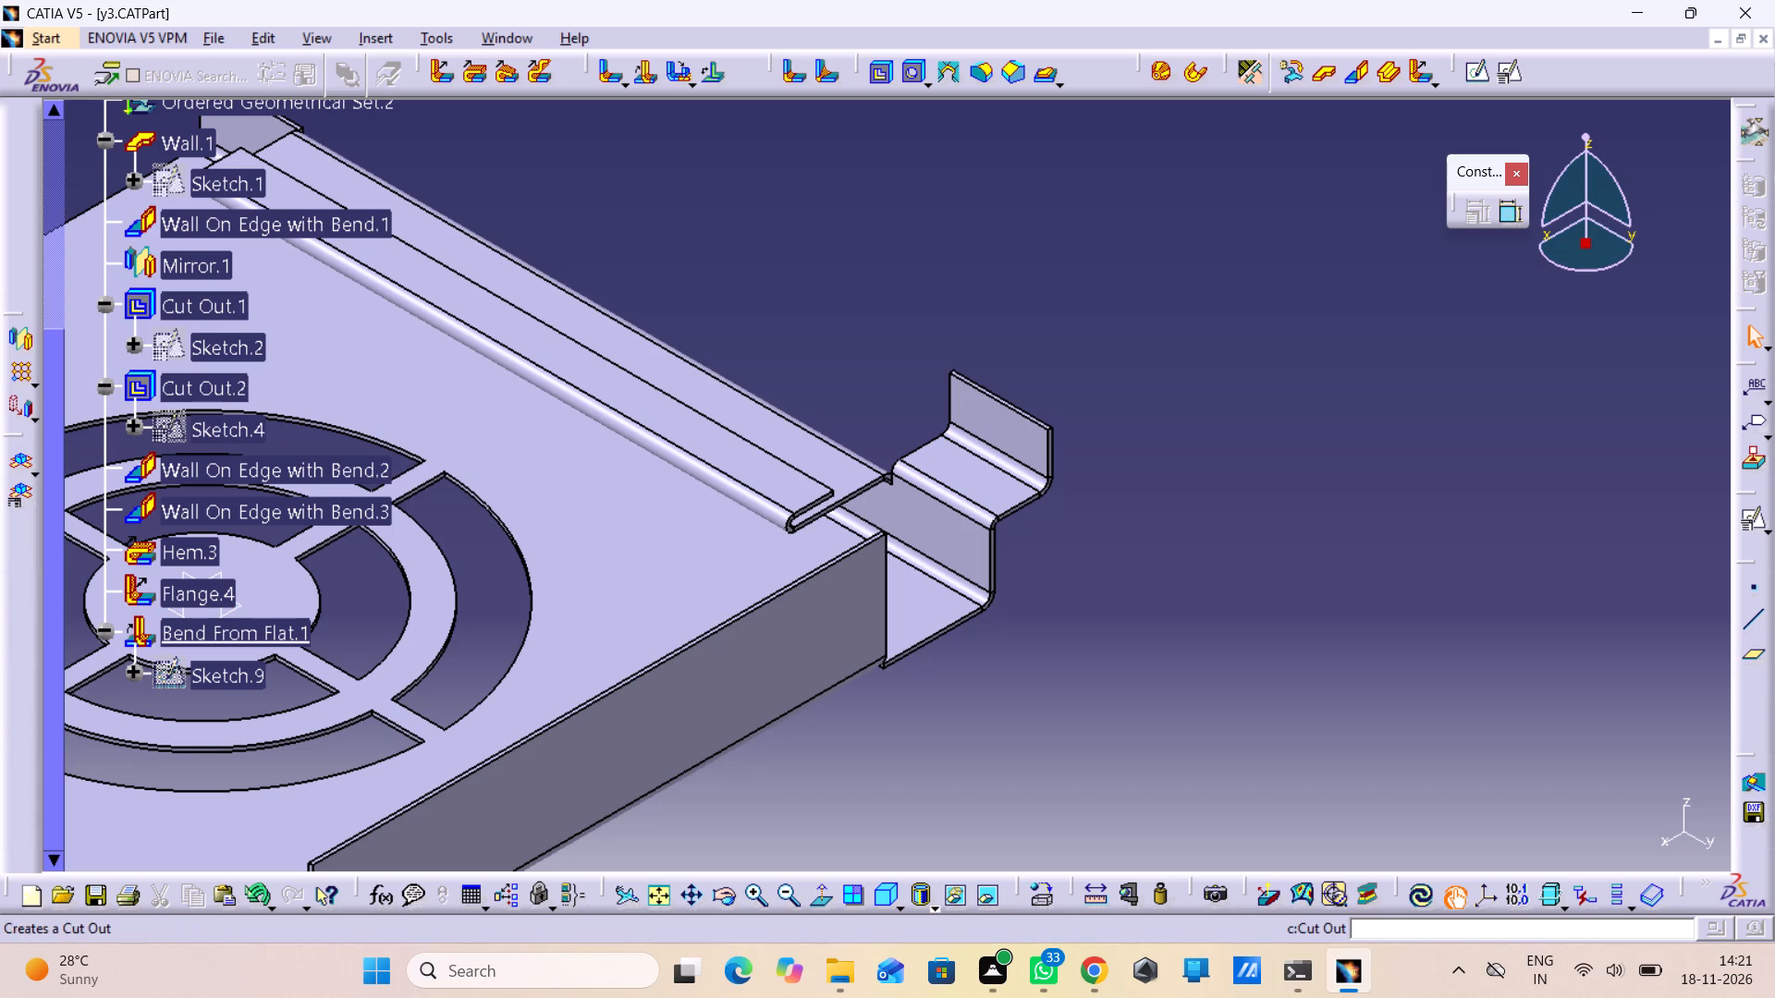
# Start a Cut Out and sketch a vertical elongated hole on the flange's flat face, about 19 mm between centres and 3.1 mm radius.
pyautogui.click(887, 79)
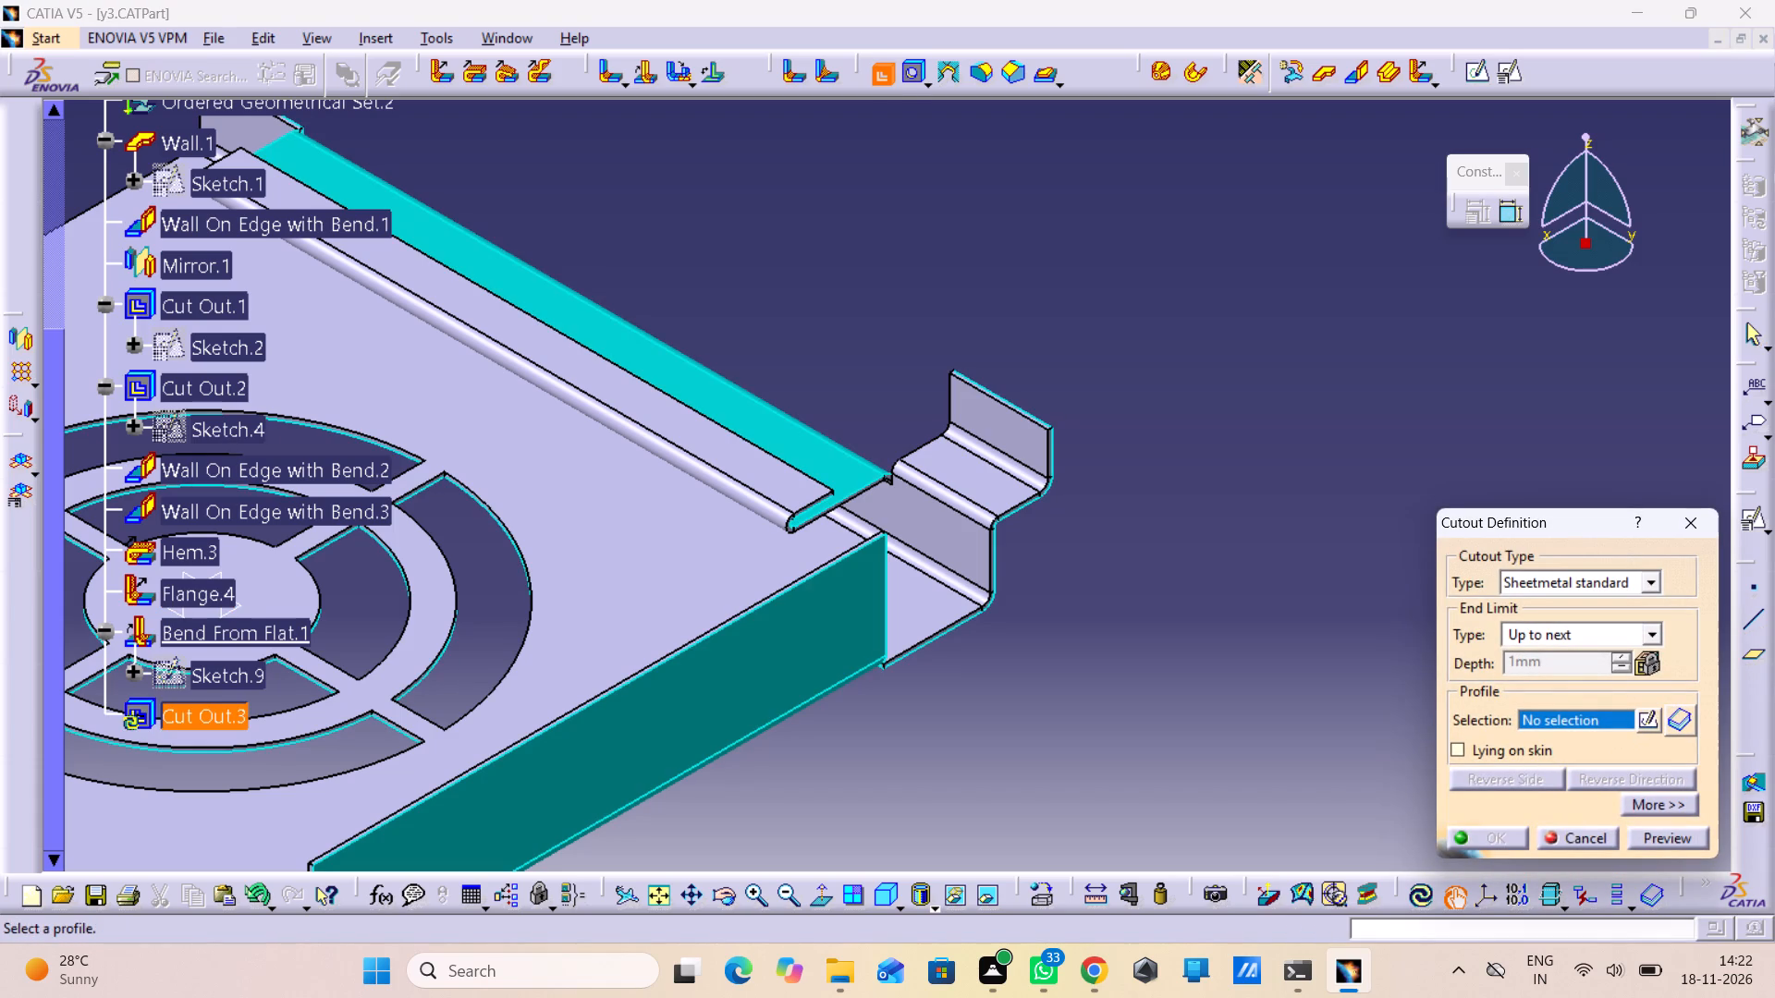
pyautogui.click(1647, 718)
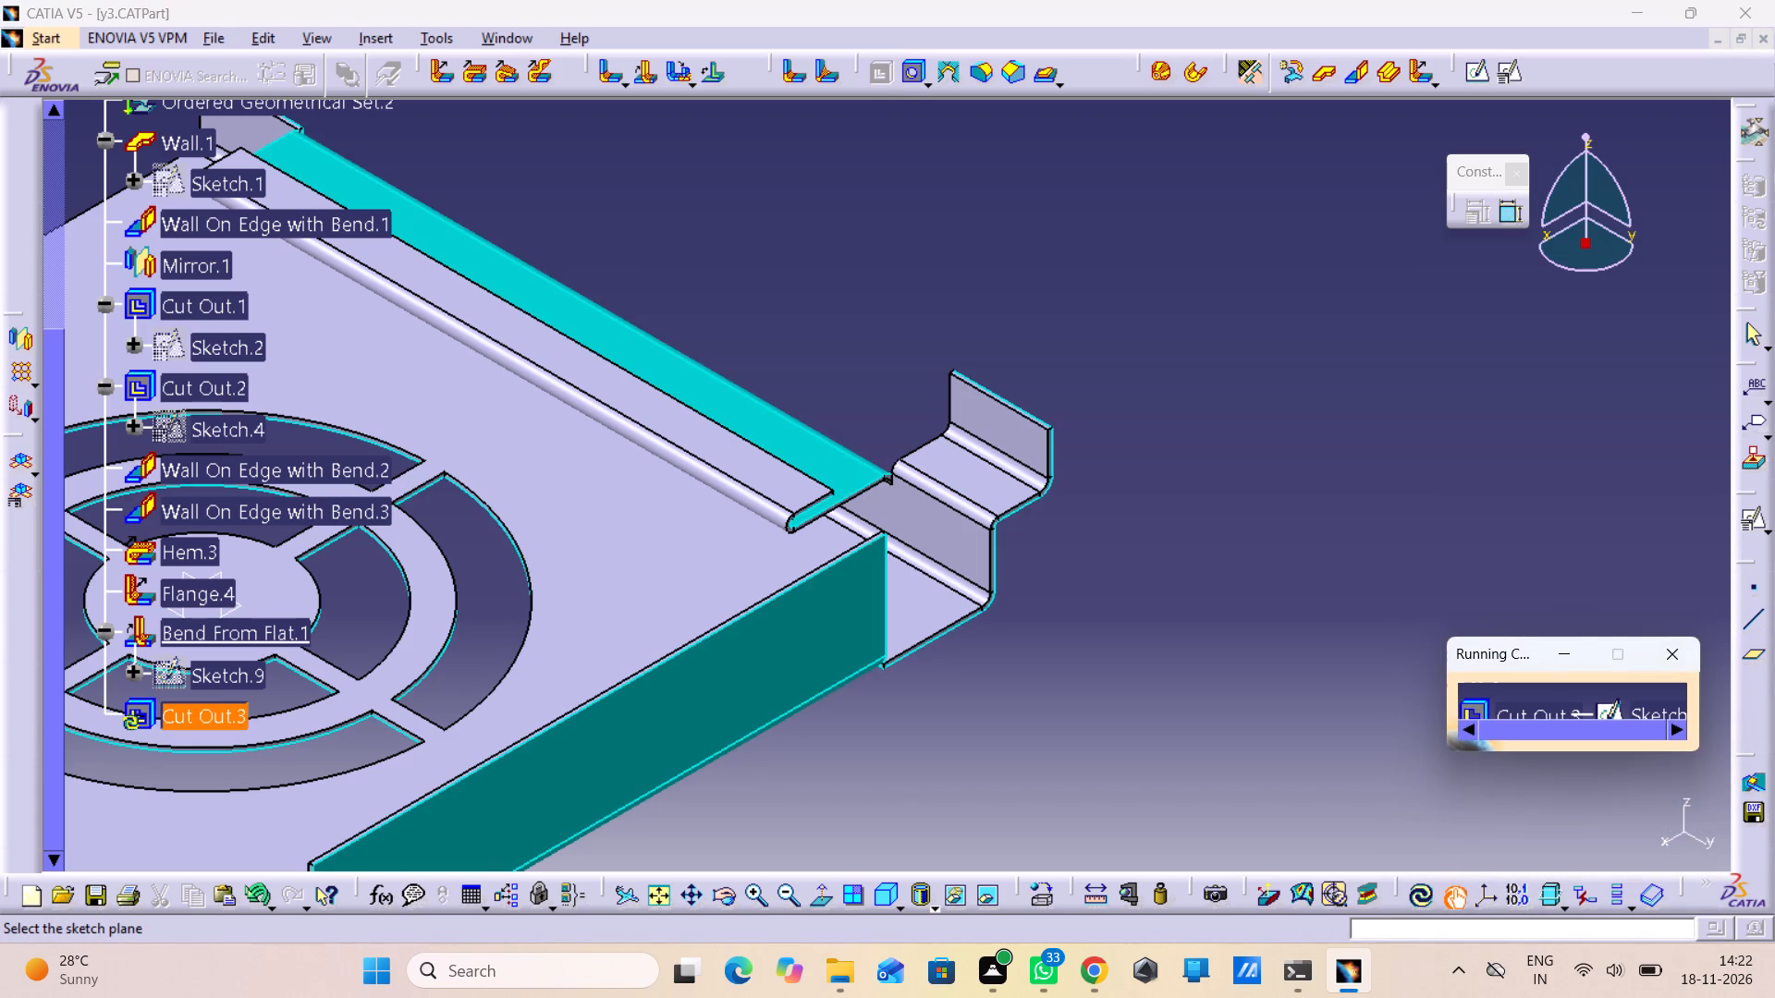
pyautogui.click(956, 479)
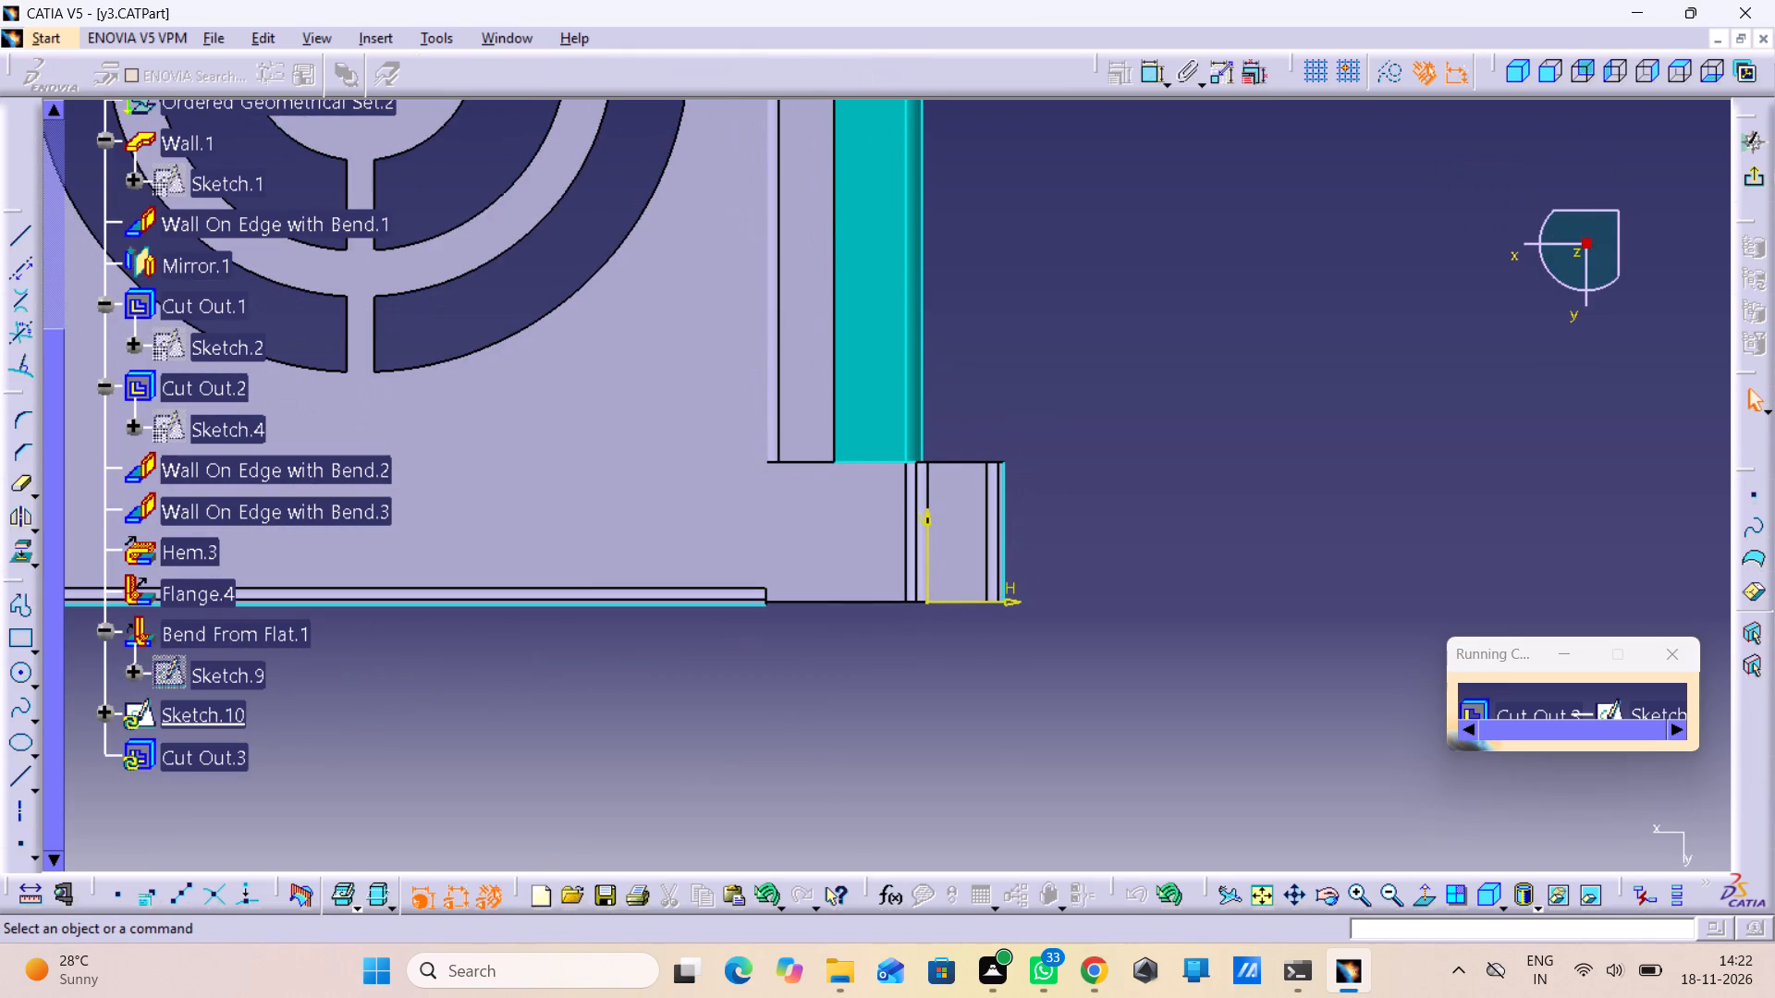
pyautogui.click(33, 642)
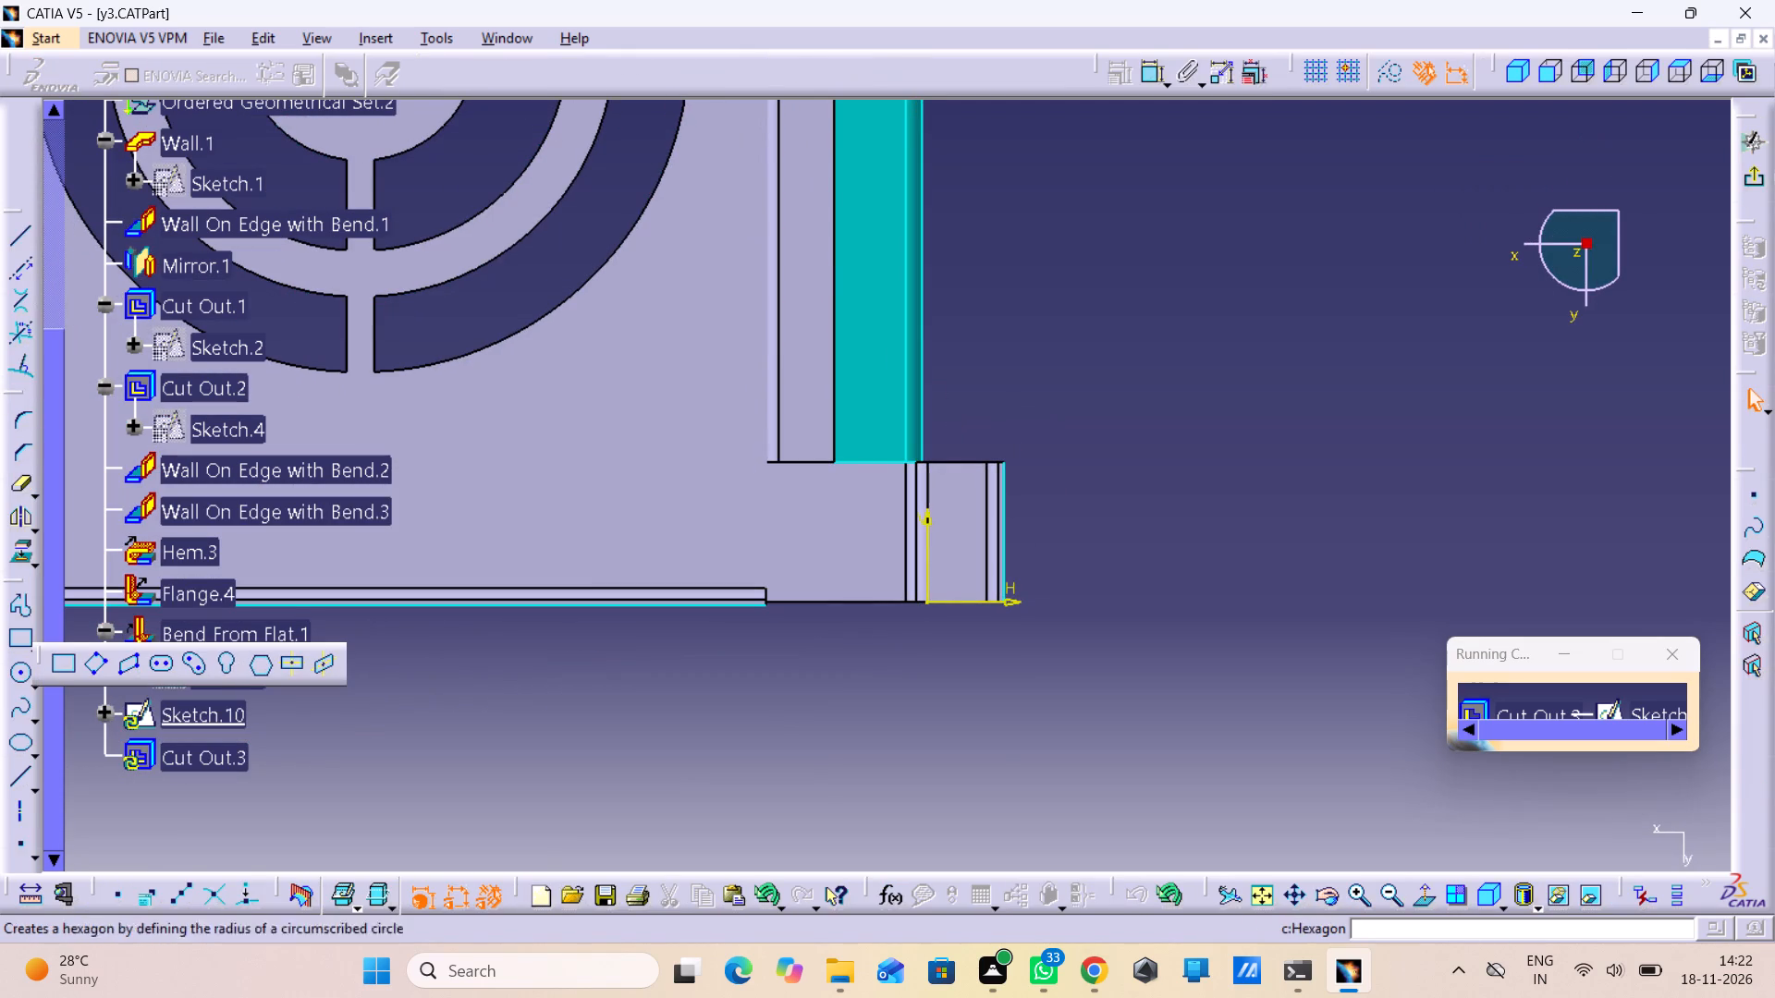
pyautogui.click(154, 665)
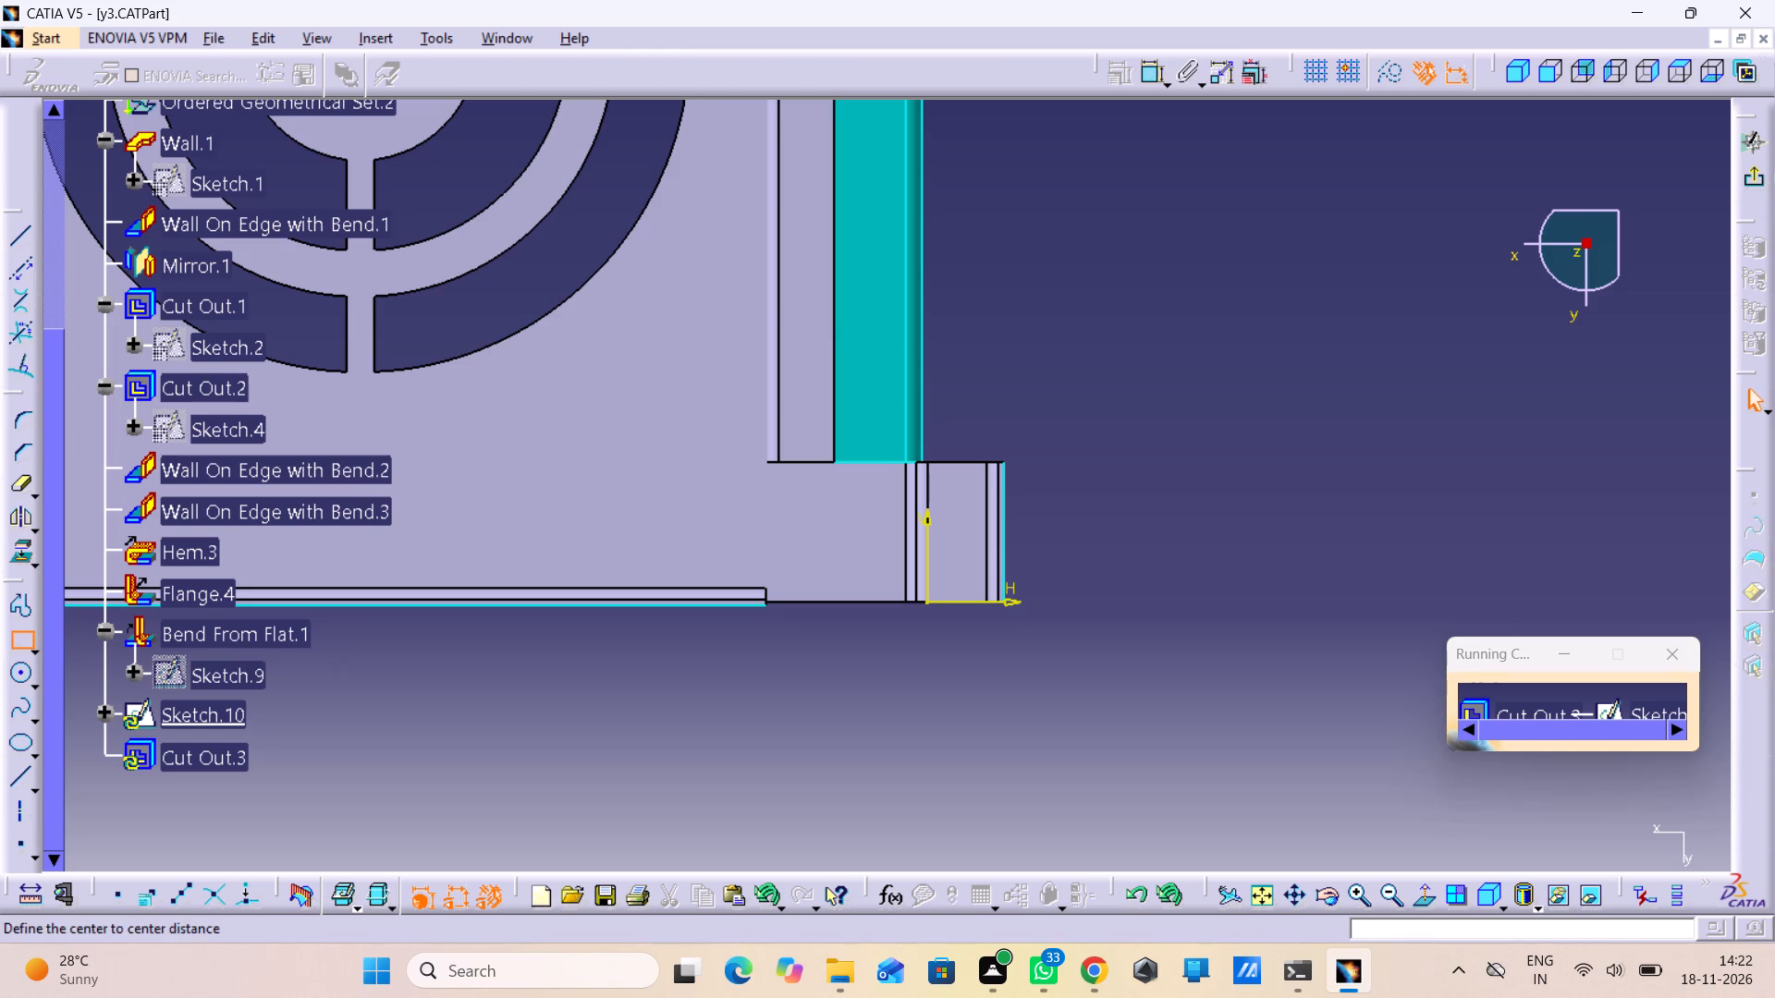
pyautogui.click(955, 483)
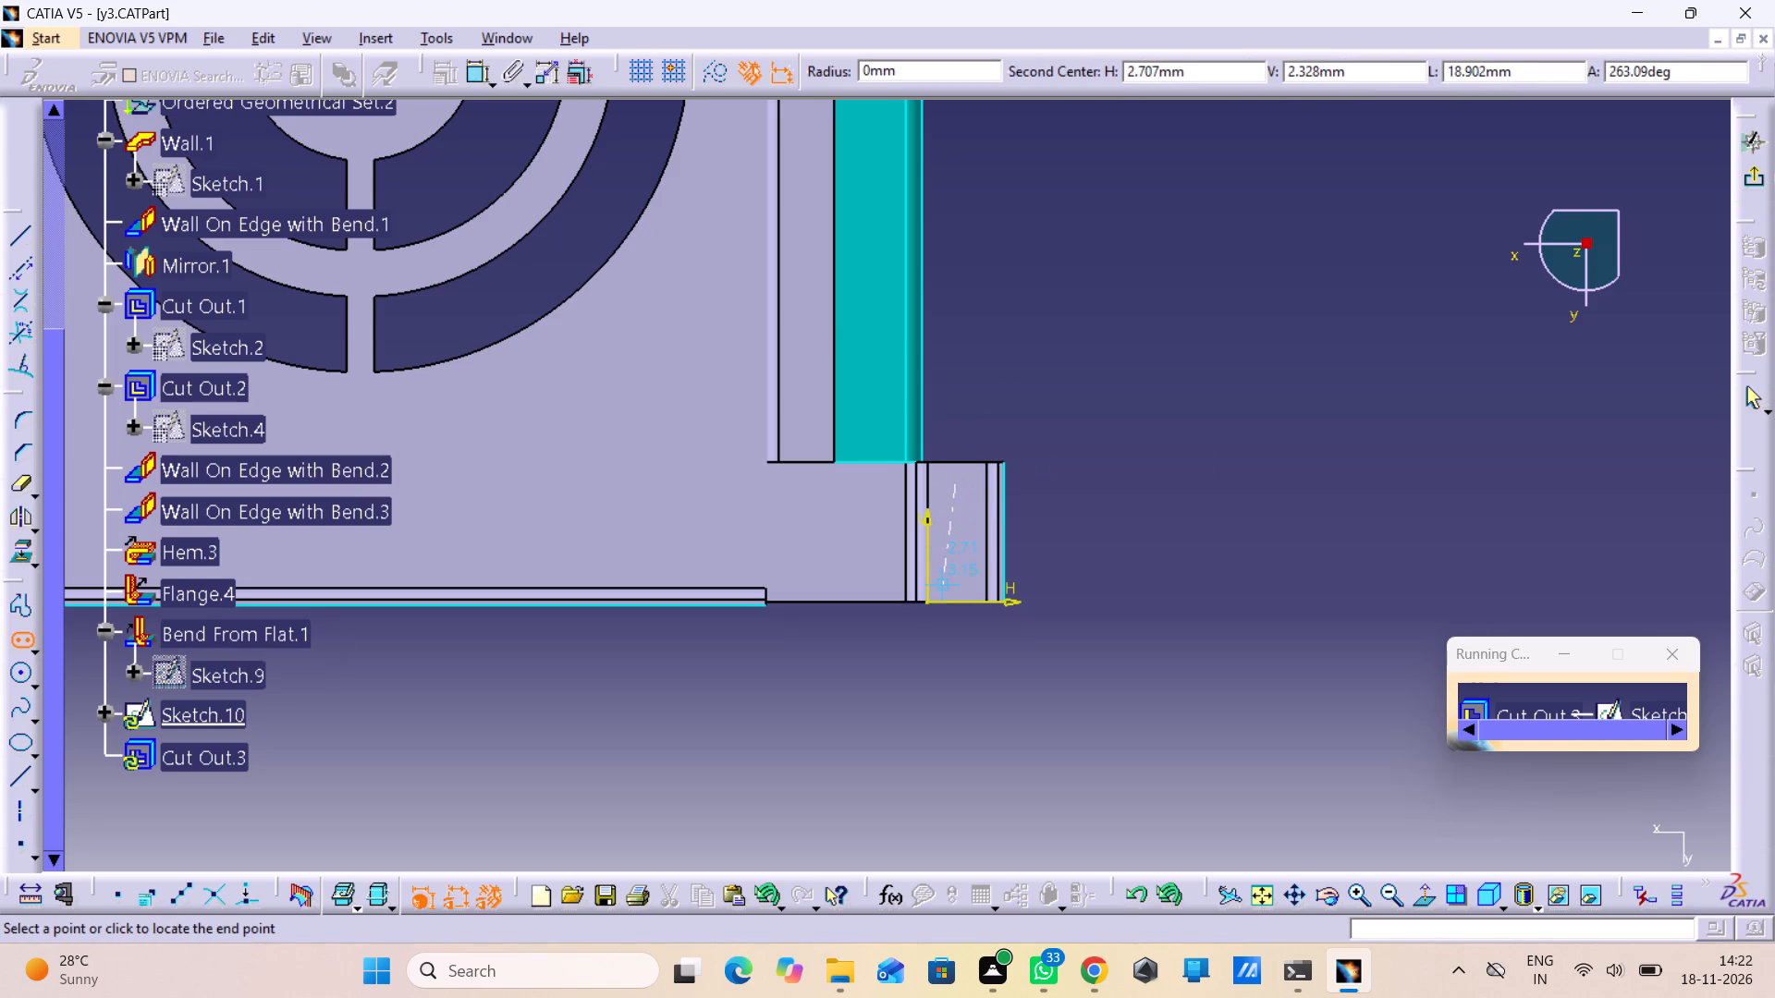
pyautogui.click(959, 587)
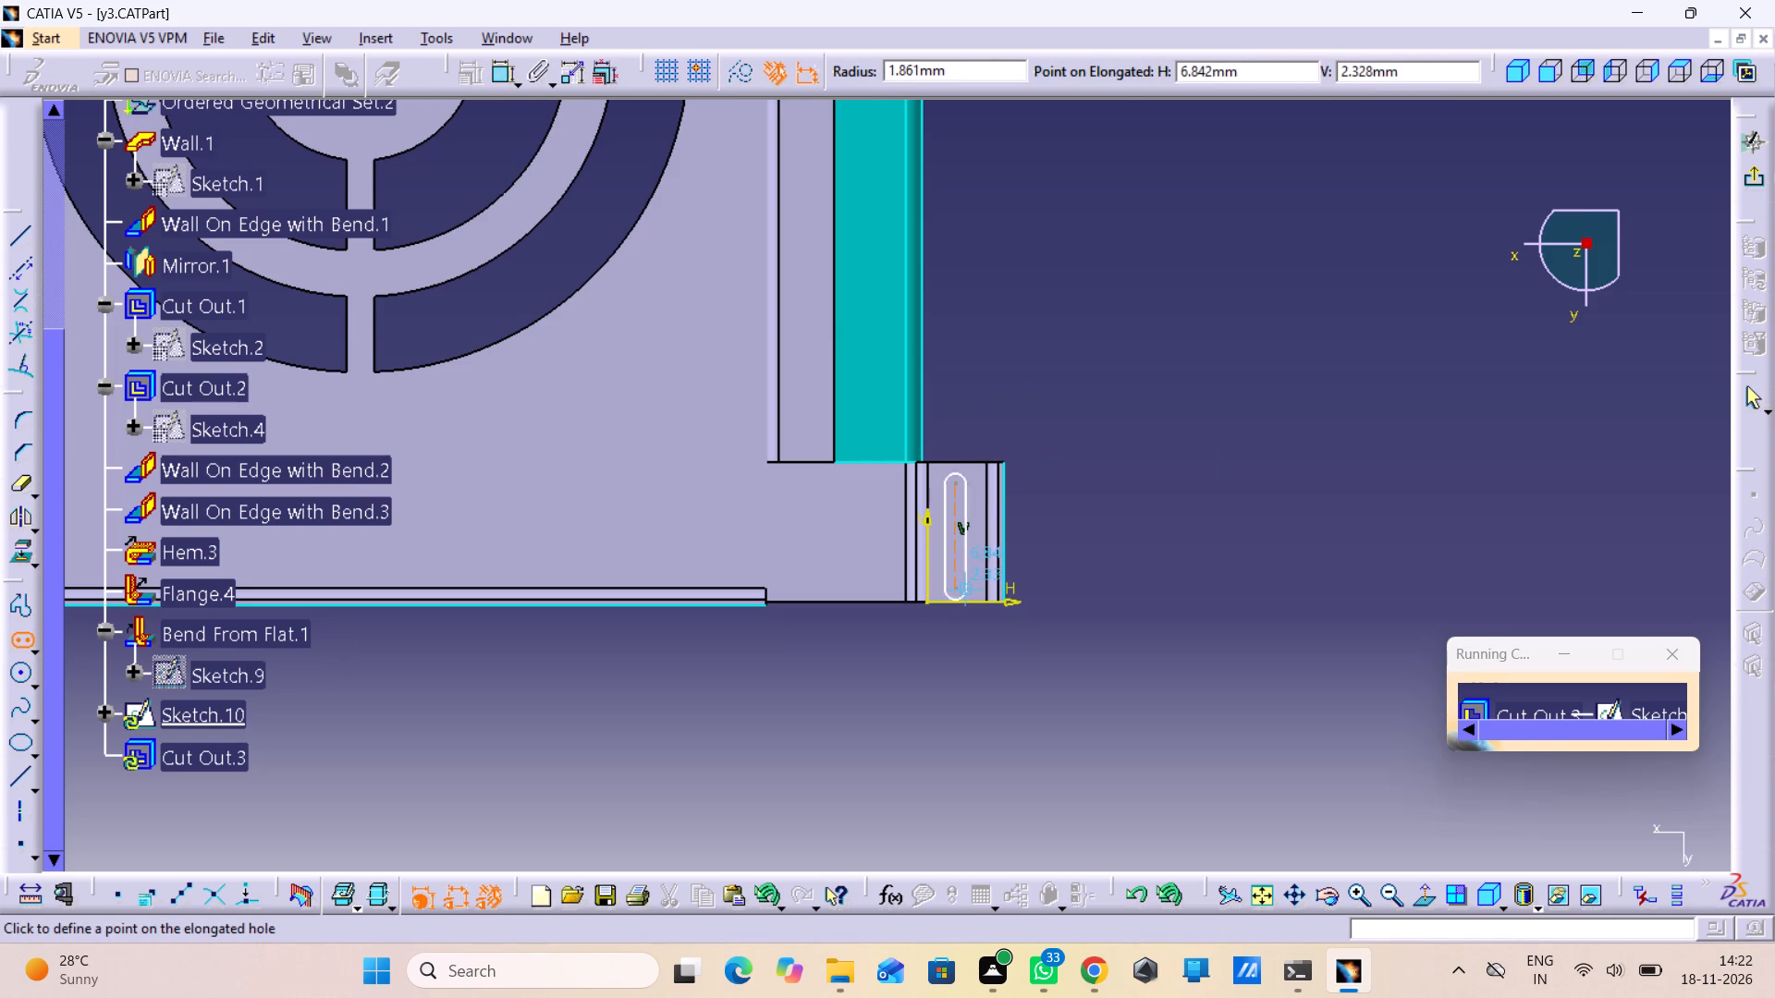
pyautogui.click(973, 582)
# Set the elongated hole's radius to 2.7 mm.
pyautogui.moveTo(1112, 755); pyautogui.dragTo(1112, 491, button='middle')
pyautogui.click(1112, 755)
pyautogui.moveTo(1022, 629); pyautogui.dragTo(817, 351, button='middle')
pyautogui.moveTo(952, 478); pyautogui.dragTo(984, 602, button='middle')
pyautogui.click(952, 478)
pyautogui.moveTo(928, 617); pyautogui.dragTo(834, 664, button='middle')
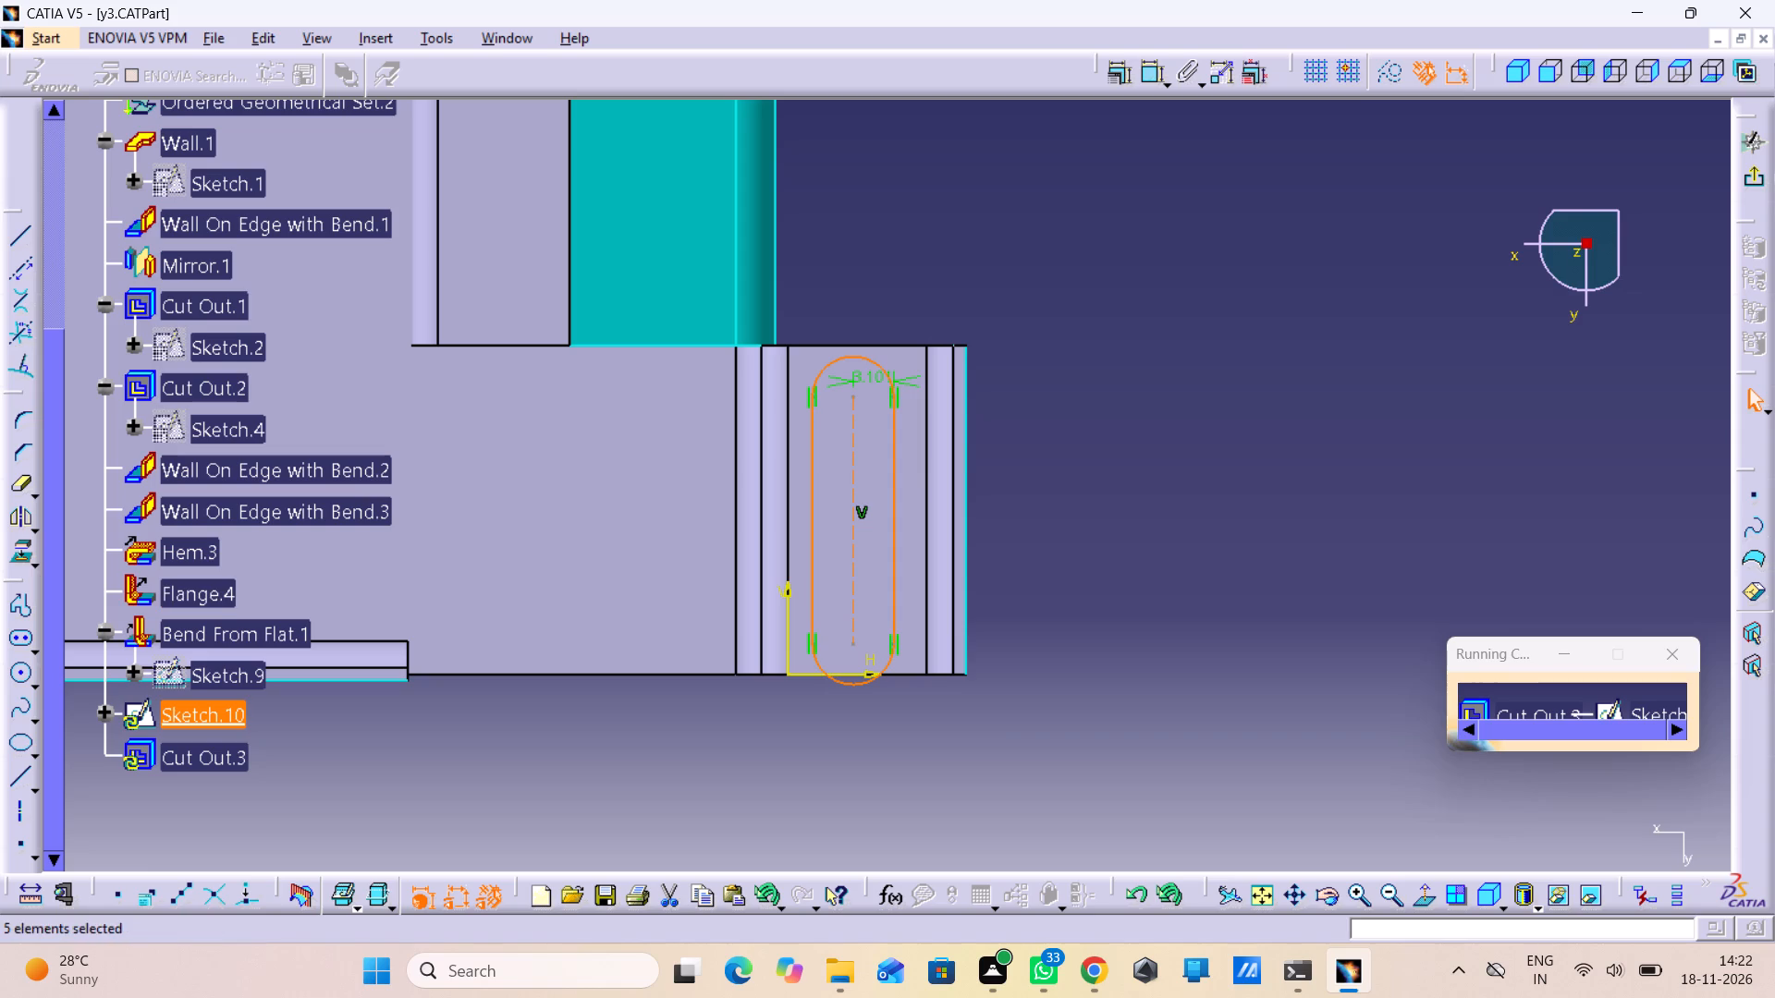
pyautogui.moveTo(1092, 537); pyautogui.dragTo(1050, 401, button='middle')
pyautogui.click(1092, 537)
pyautogui.moveTo(1032, 443); pyautogui.dragTo(1094, 425, button='middle')
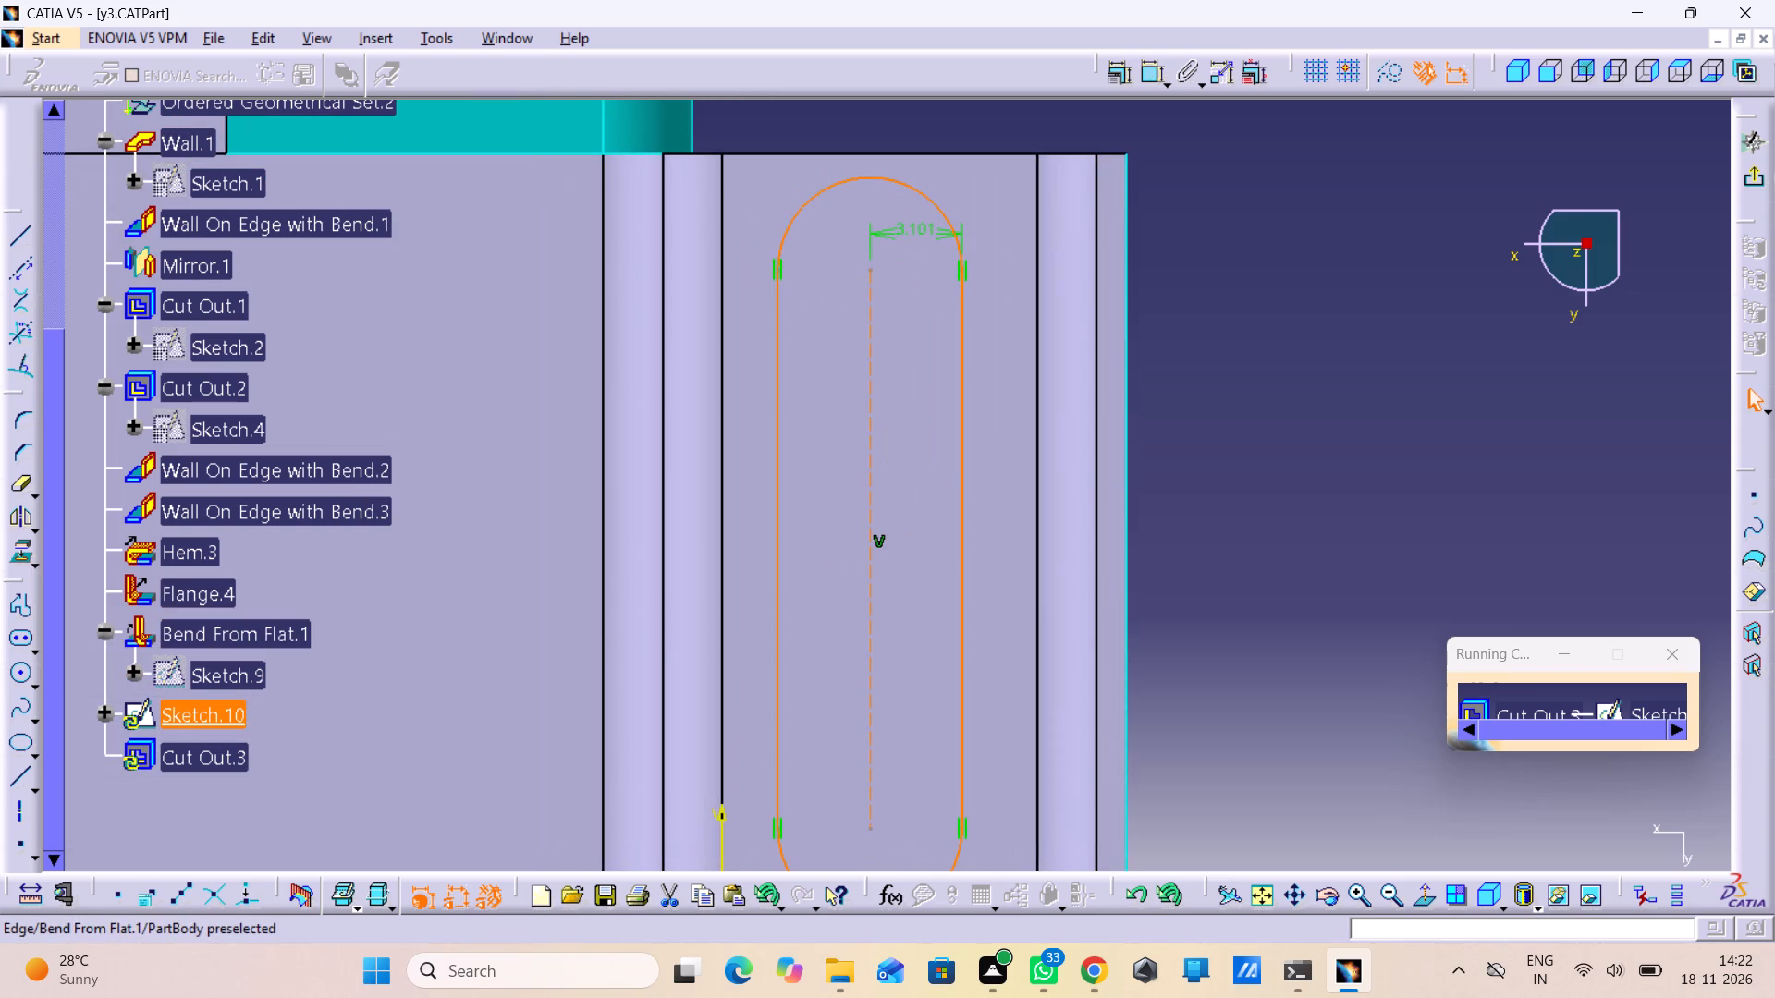
pyautogui.doubleClick(914, 228)
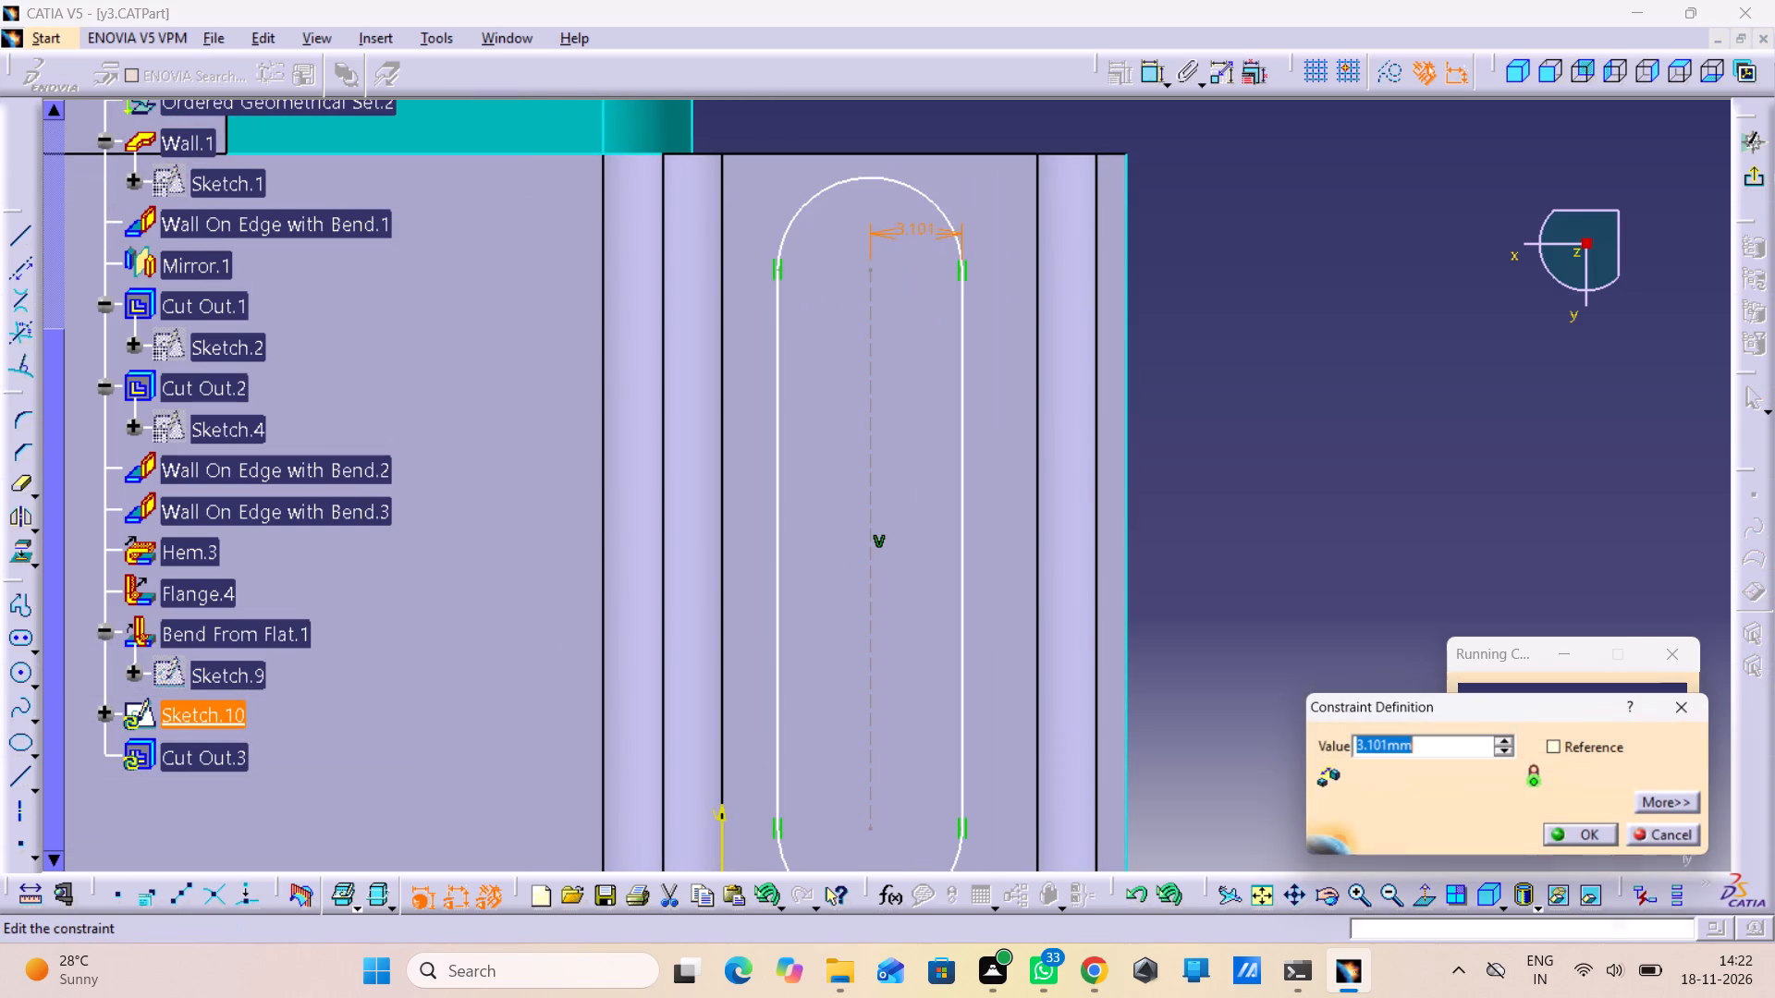
pyautogui.press('1')
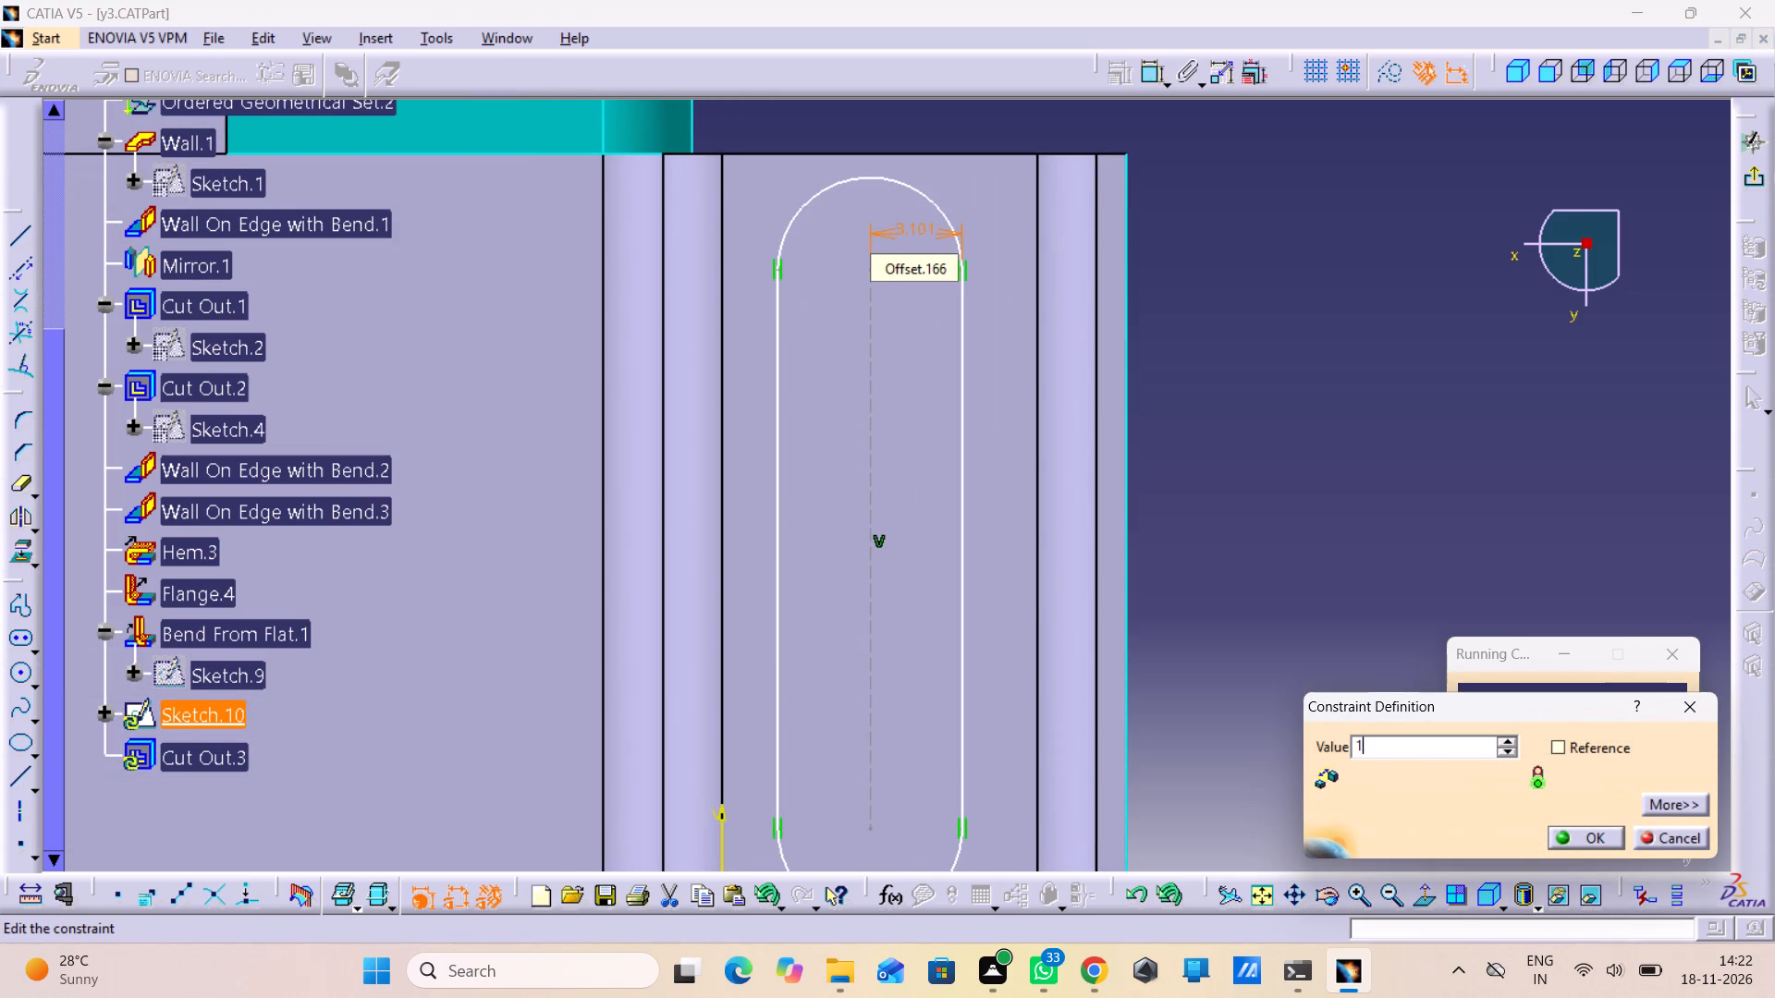
pyautogui.press('BackSpace')
pyautogui.write('2.7')
pyautogui.press('Return')
# Dimension the slot's centreline and set its centre-to-centre length to 12 mm.
pyautogui.scroll(-1, 1199, 357)
pyautogui.moveTo(1199, 354); pyautogui.dragTo(1206, 357, button='middle')
pyautogui.click(1199, 354)
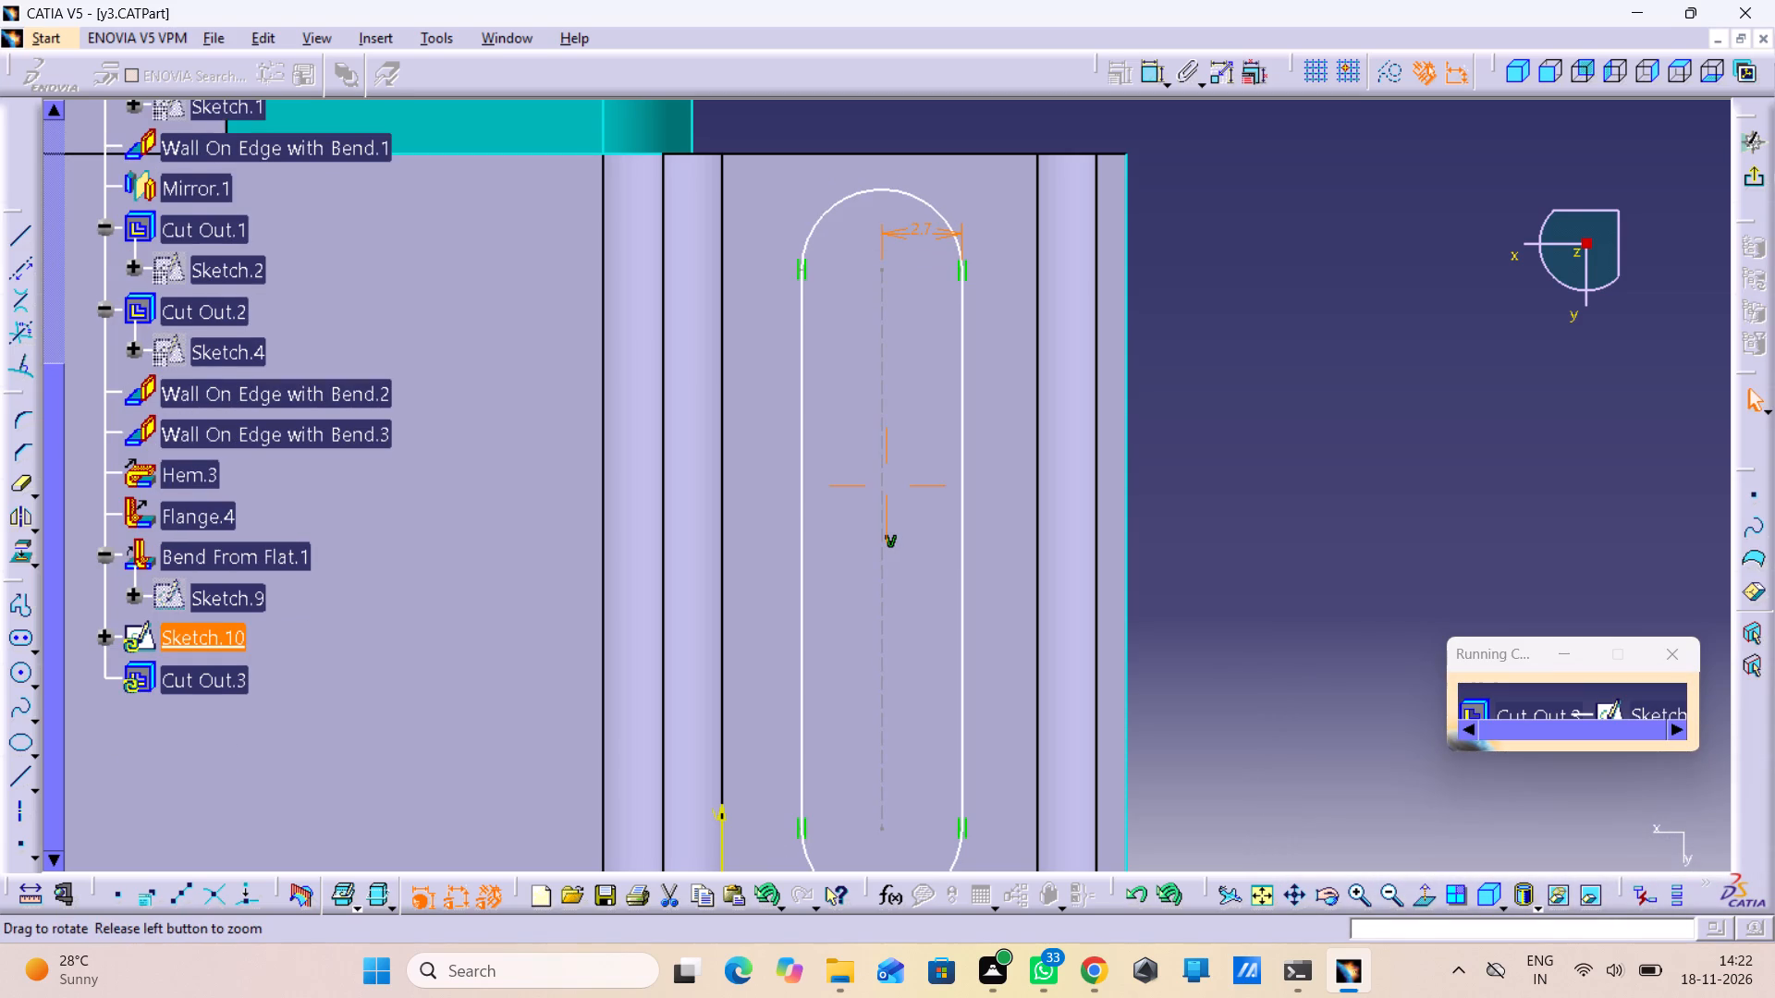
pyautogui.moveTo(1206, 357); pyautogui.dragTo(1206, 450, button='middle')
pyautogui.moveTo(1157, 526); pyautogui.dragTo(1132, 410, button='middle')
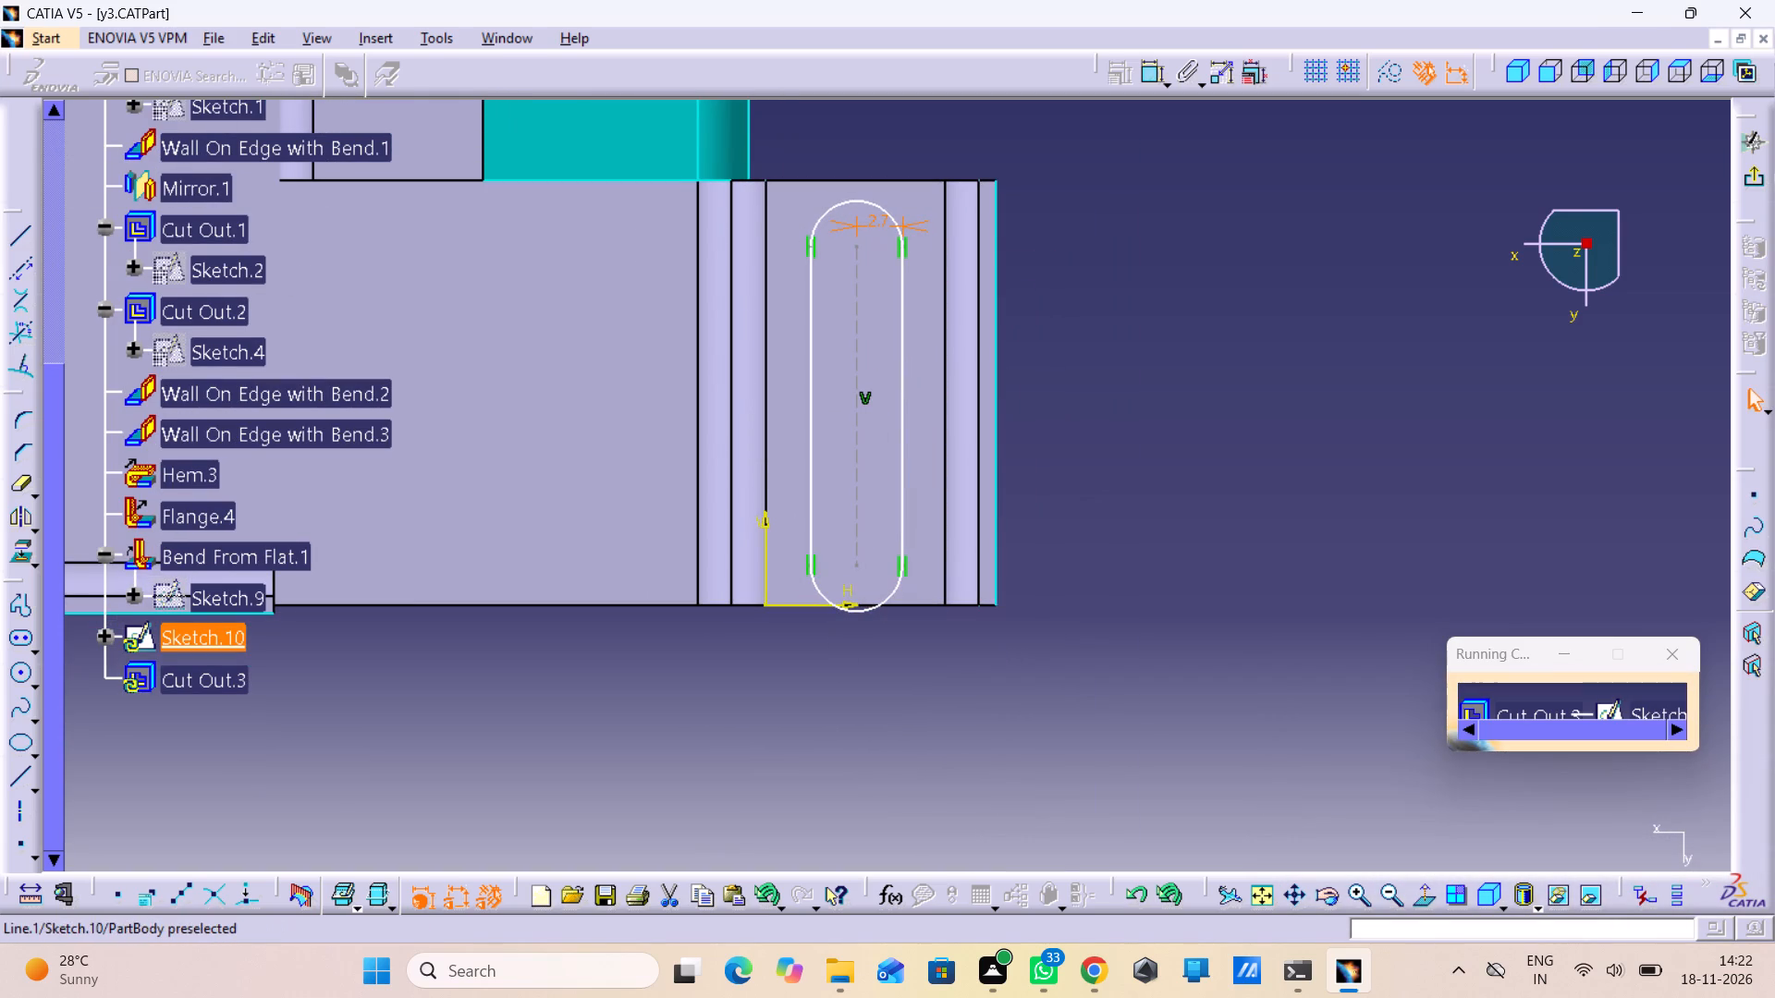
pyautogui.click(1145, 77)
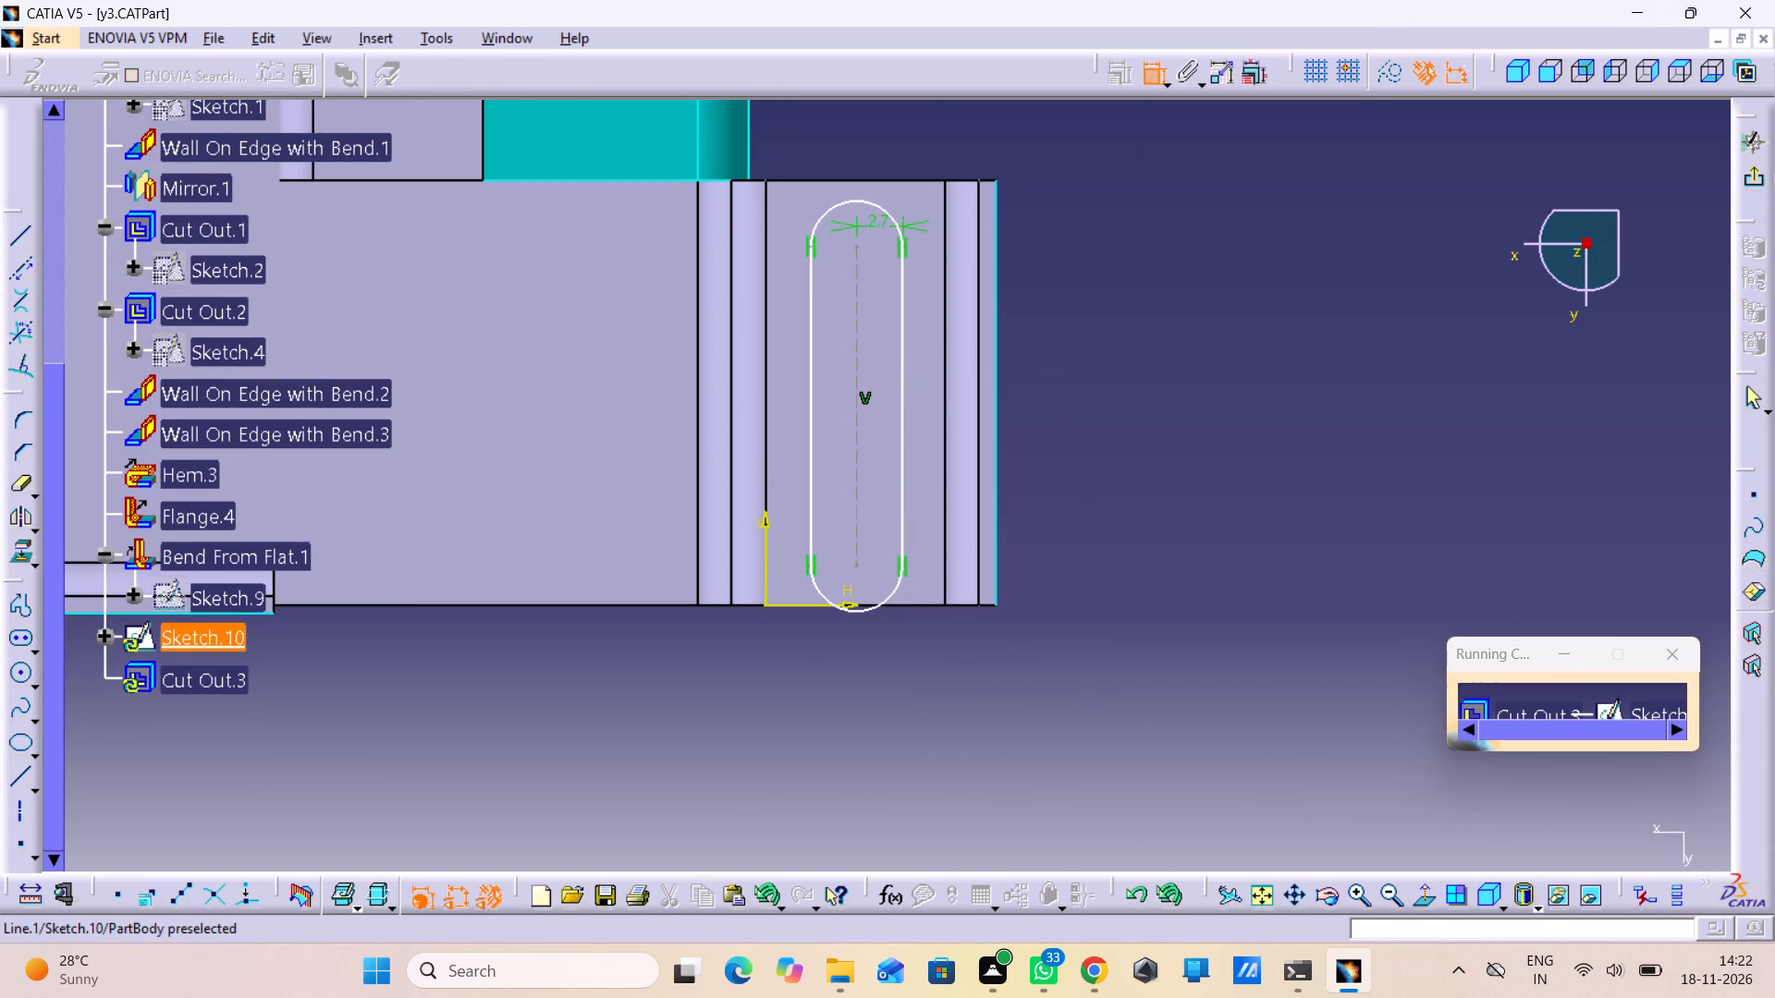
pyautogui.click(861, 460)
pyautogui.click(1167, 419)
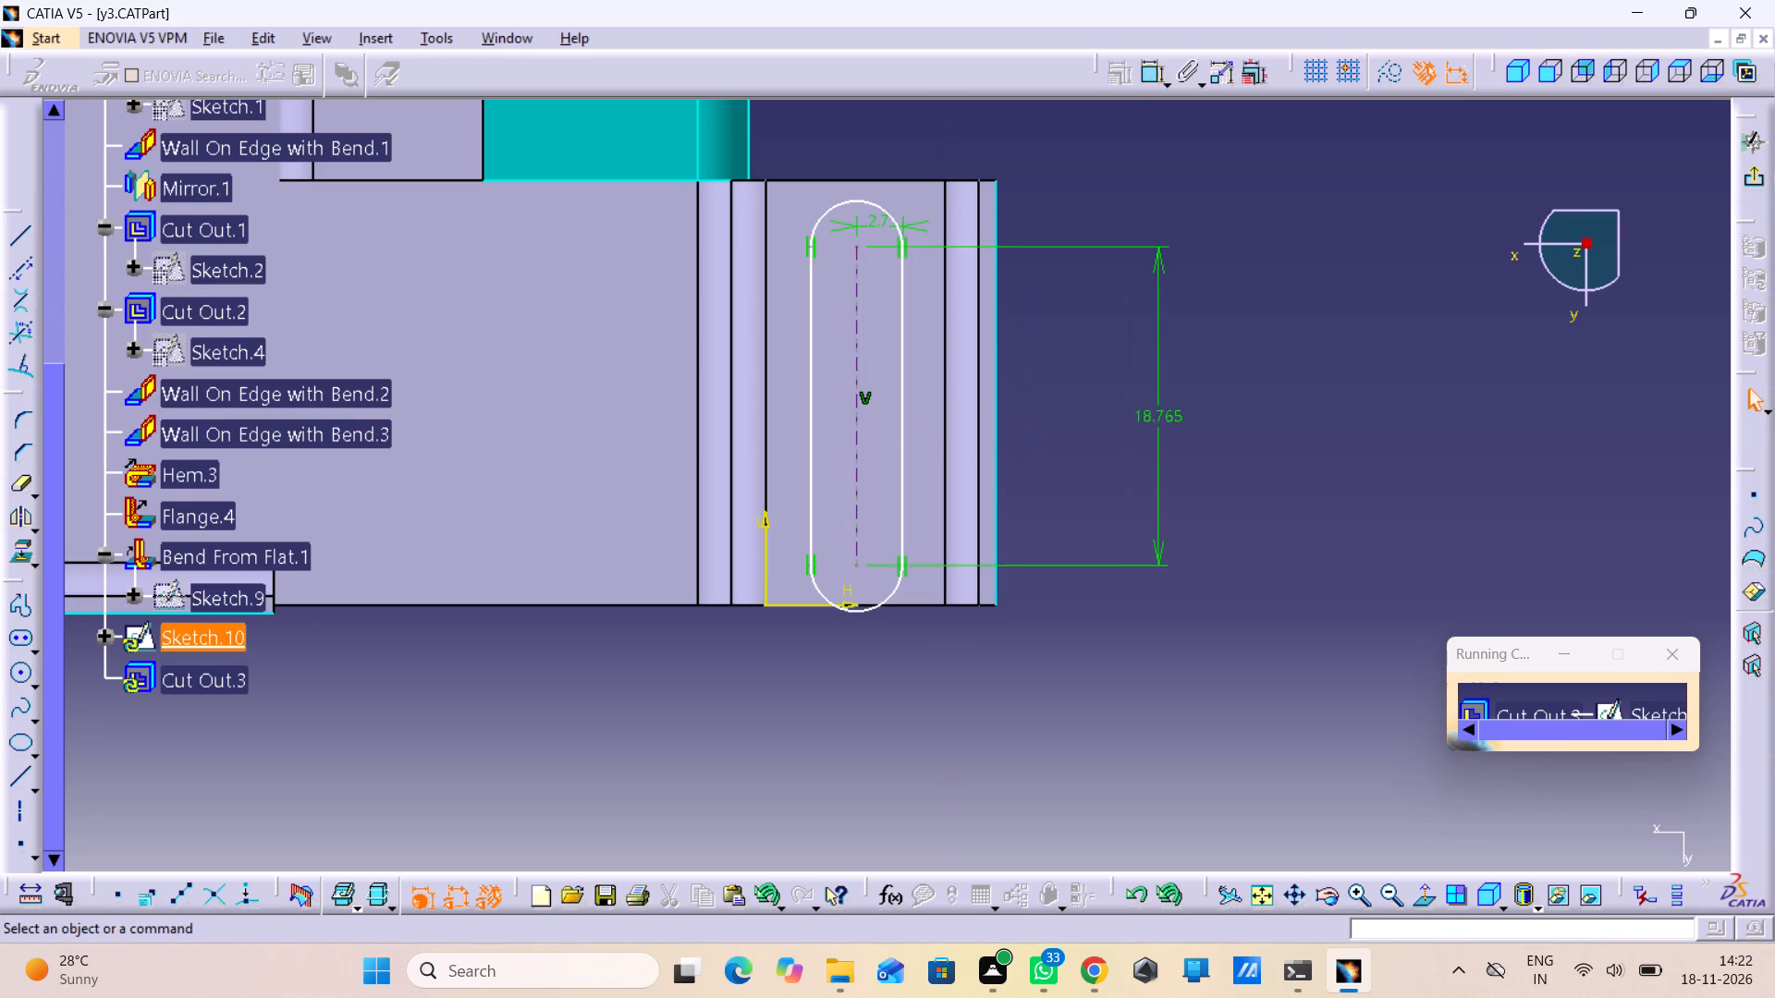
pyautogui.doubleClick(1179, 413)
pyautogui.write('12')
pyautogui.press('Return')
pyautogui.click(1207, 582)
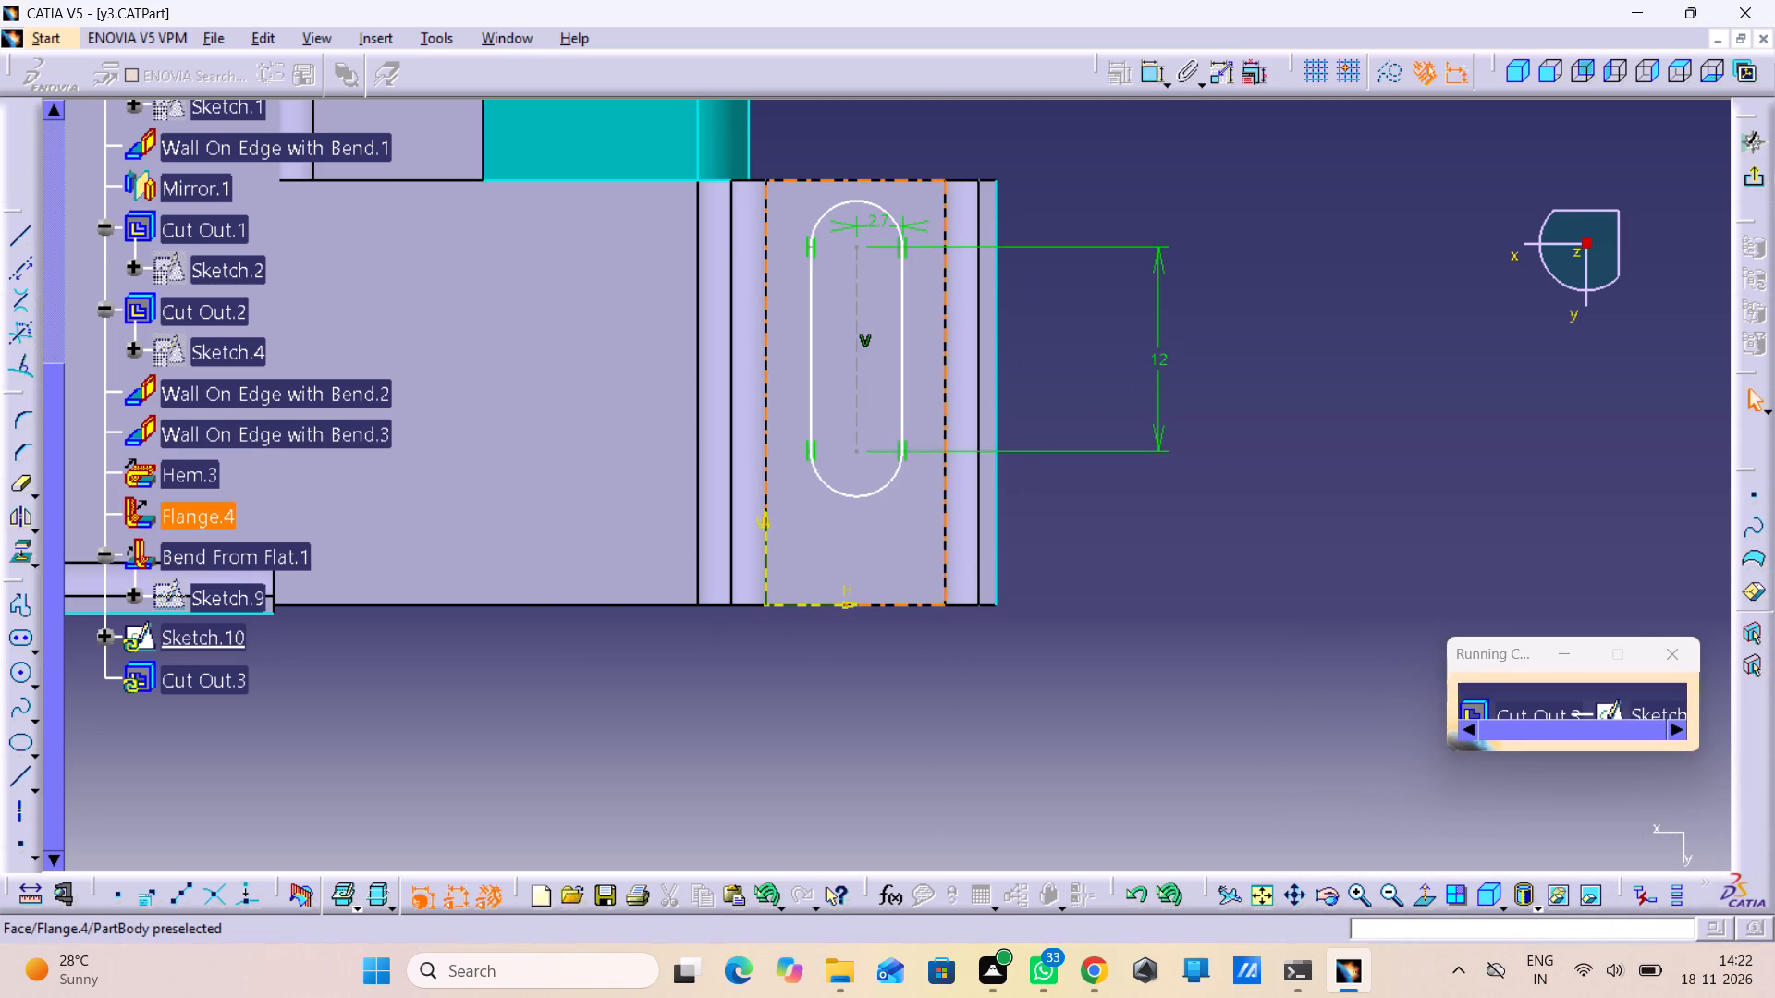
# Constrain the slot's lower arc centre 5 mm from the flange's near end edge on the H axis.
pyautogui.click(908, 604)
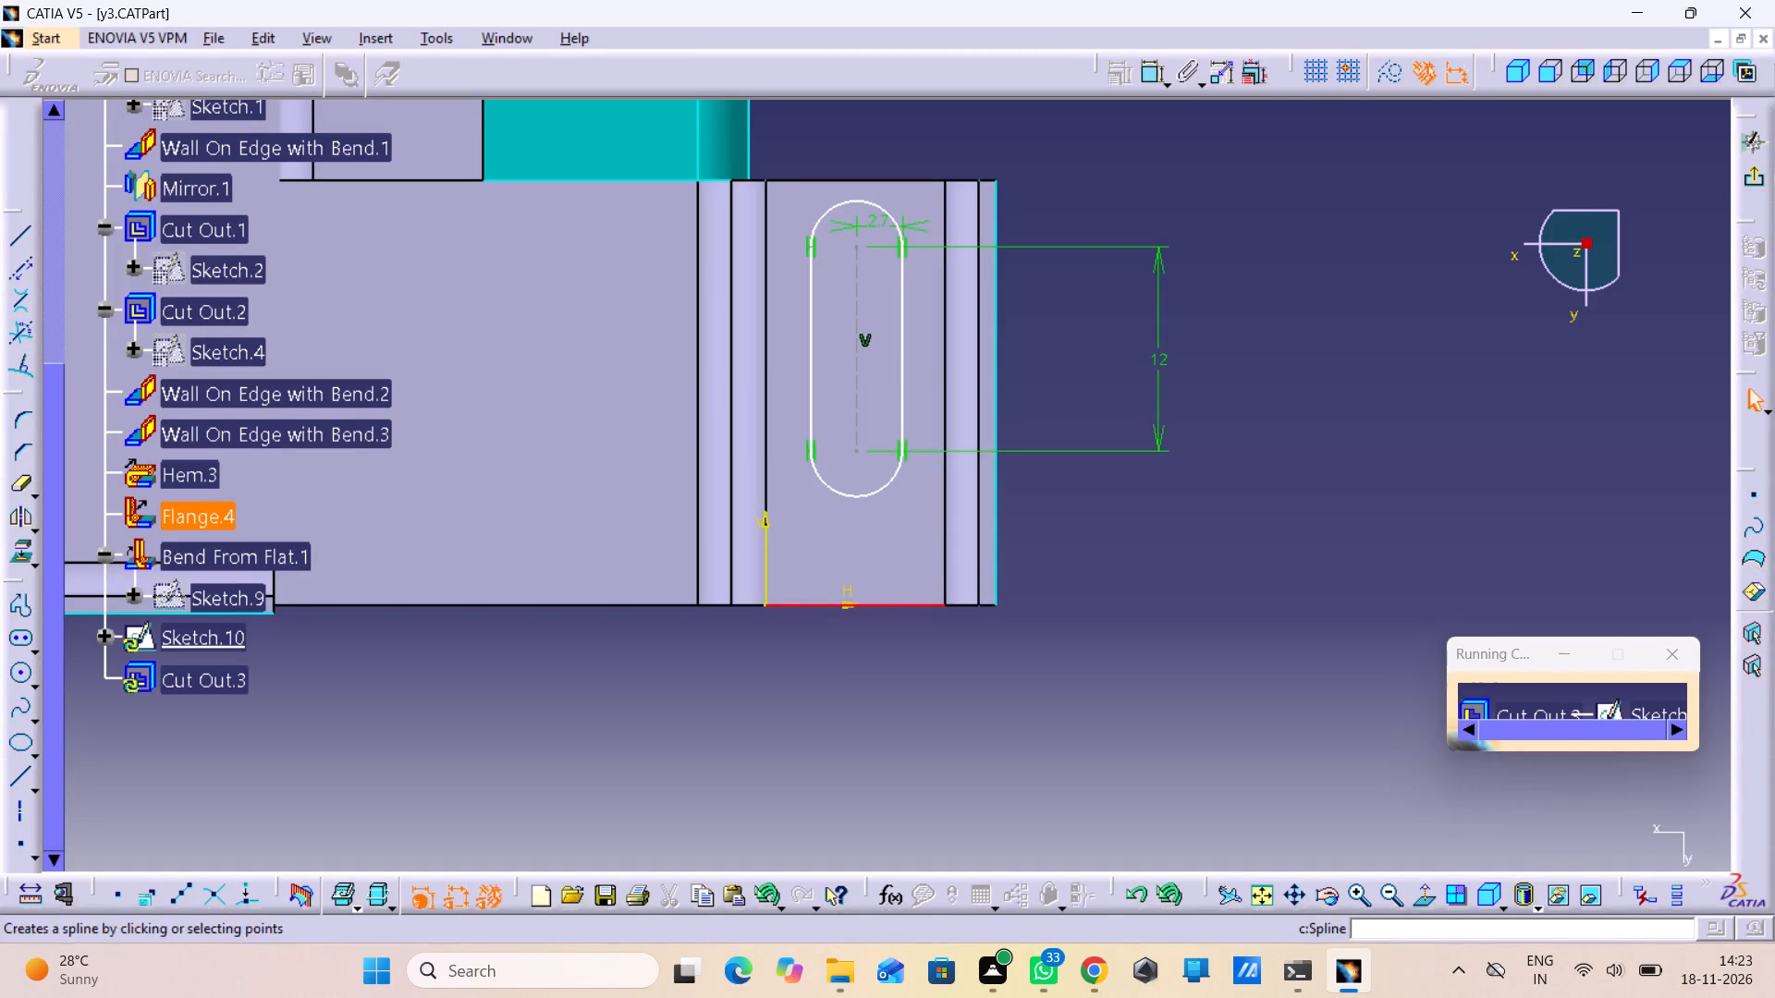
pyautogui.click(1254, 186)
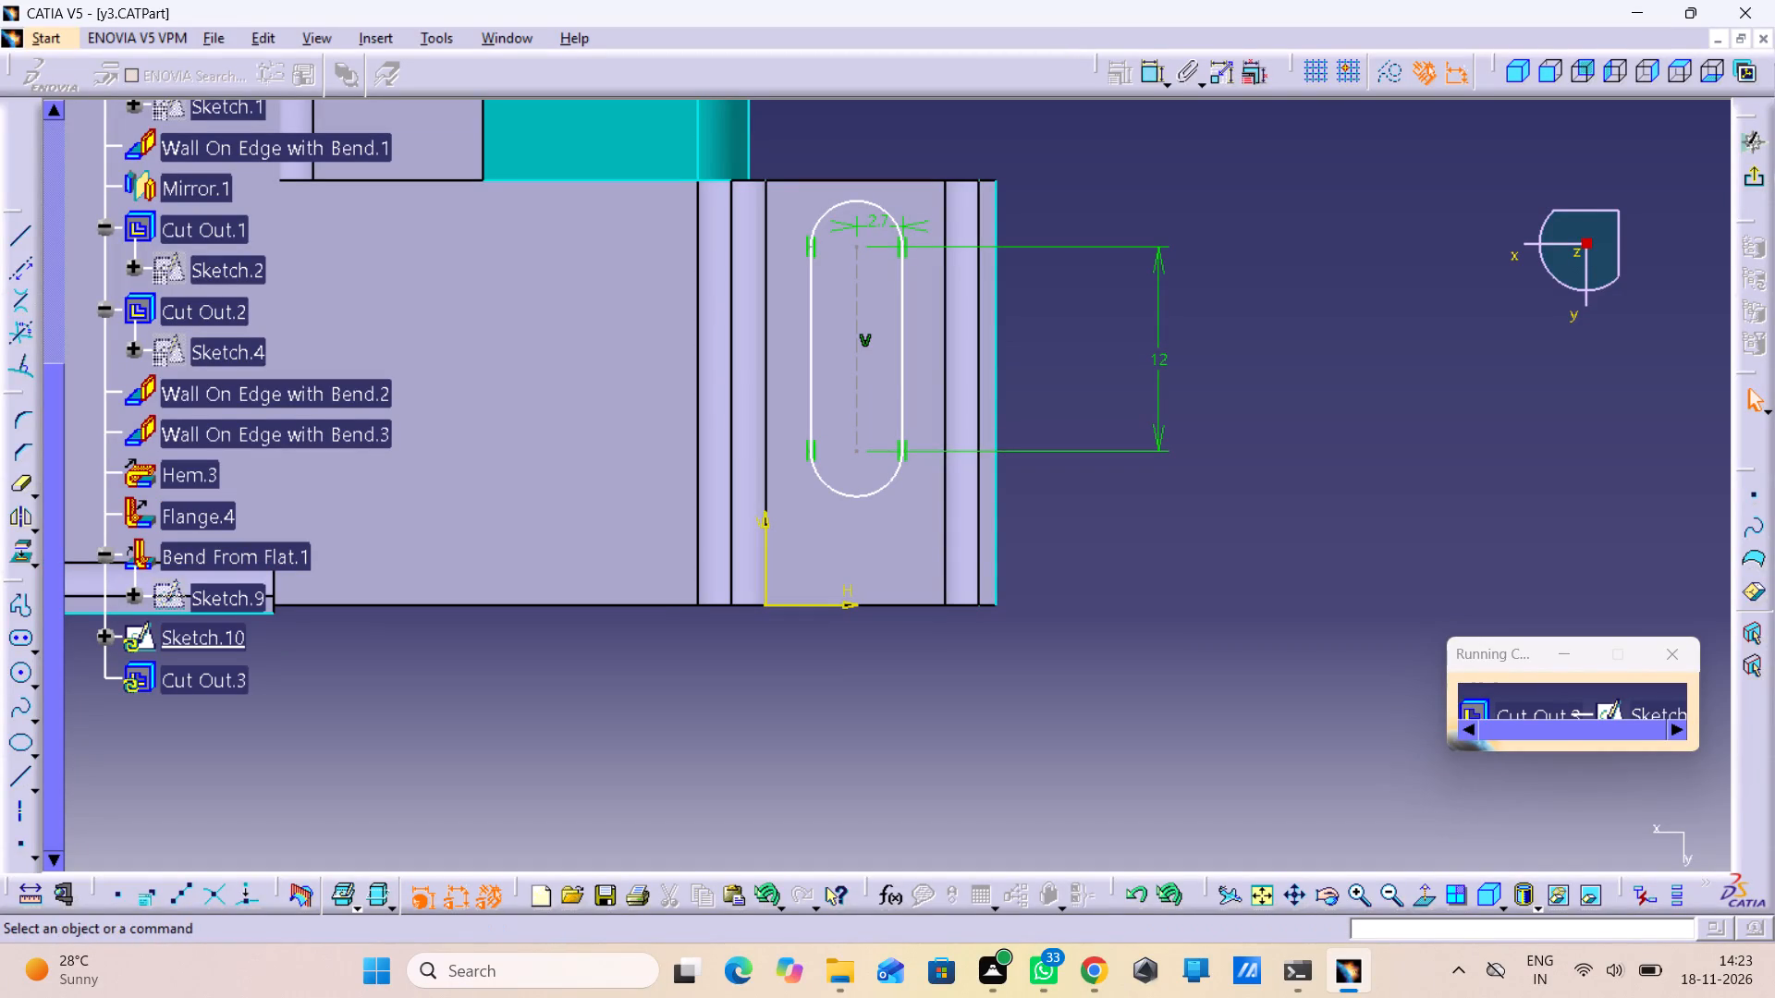
pyautogui.click(1157, 80)
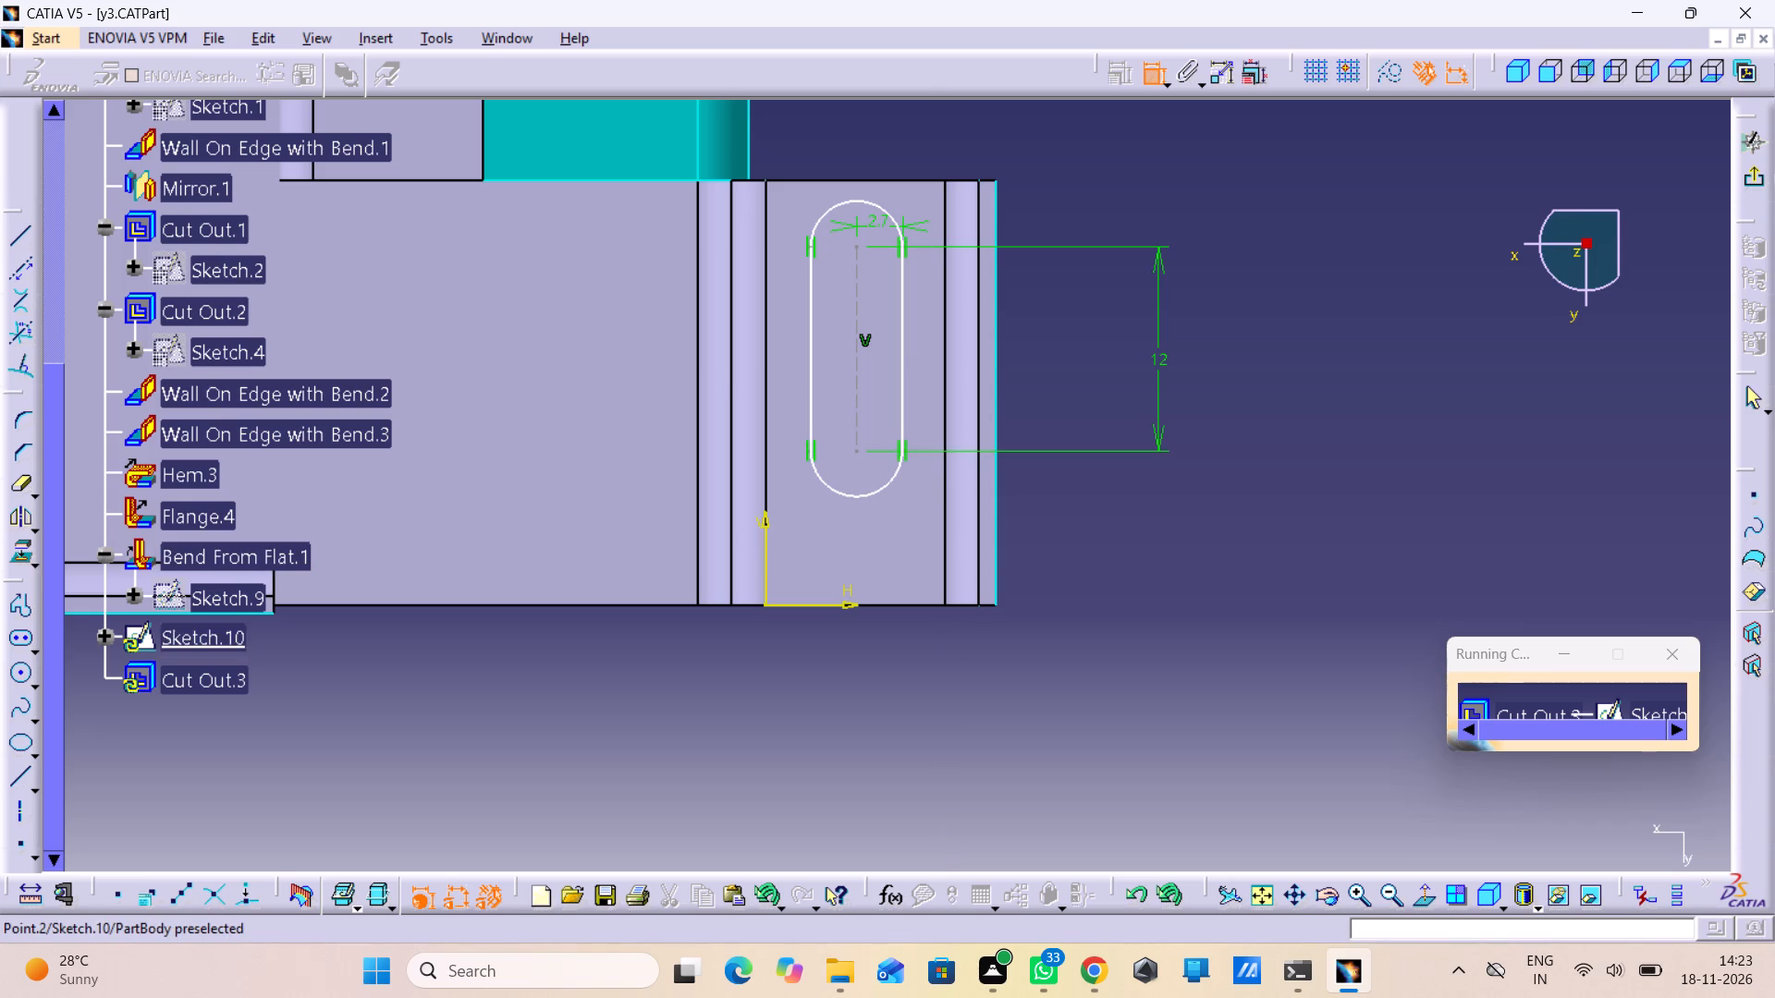
pyautogui.click(854, 456)
pyautogui.click(892, 606)
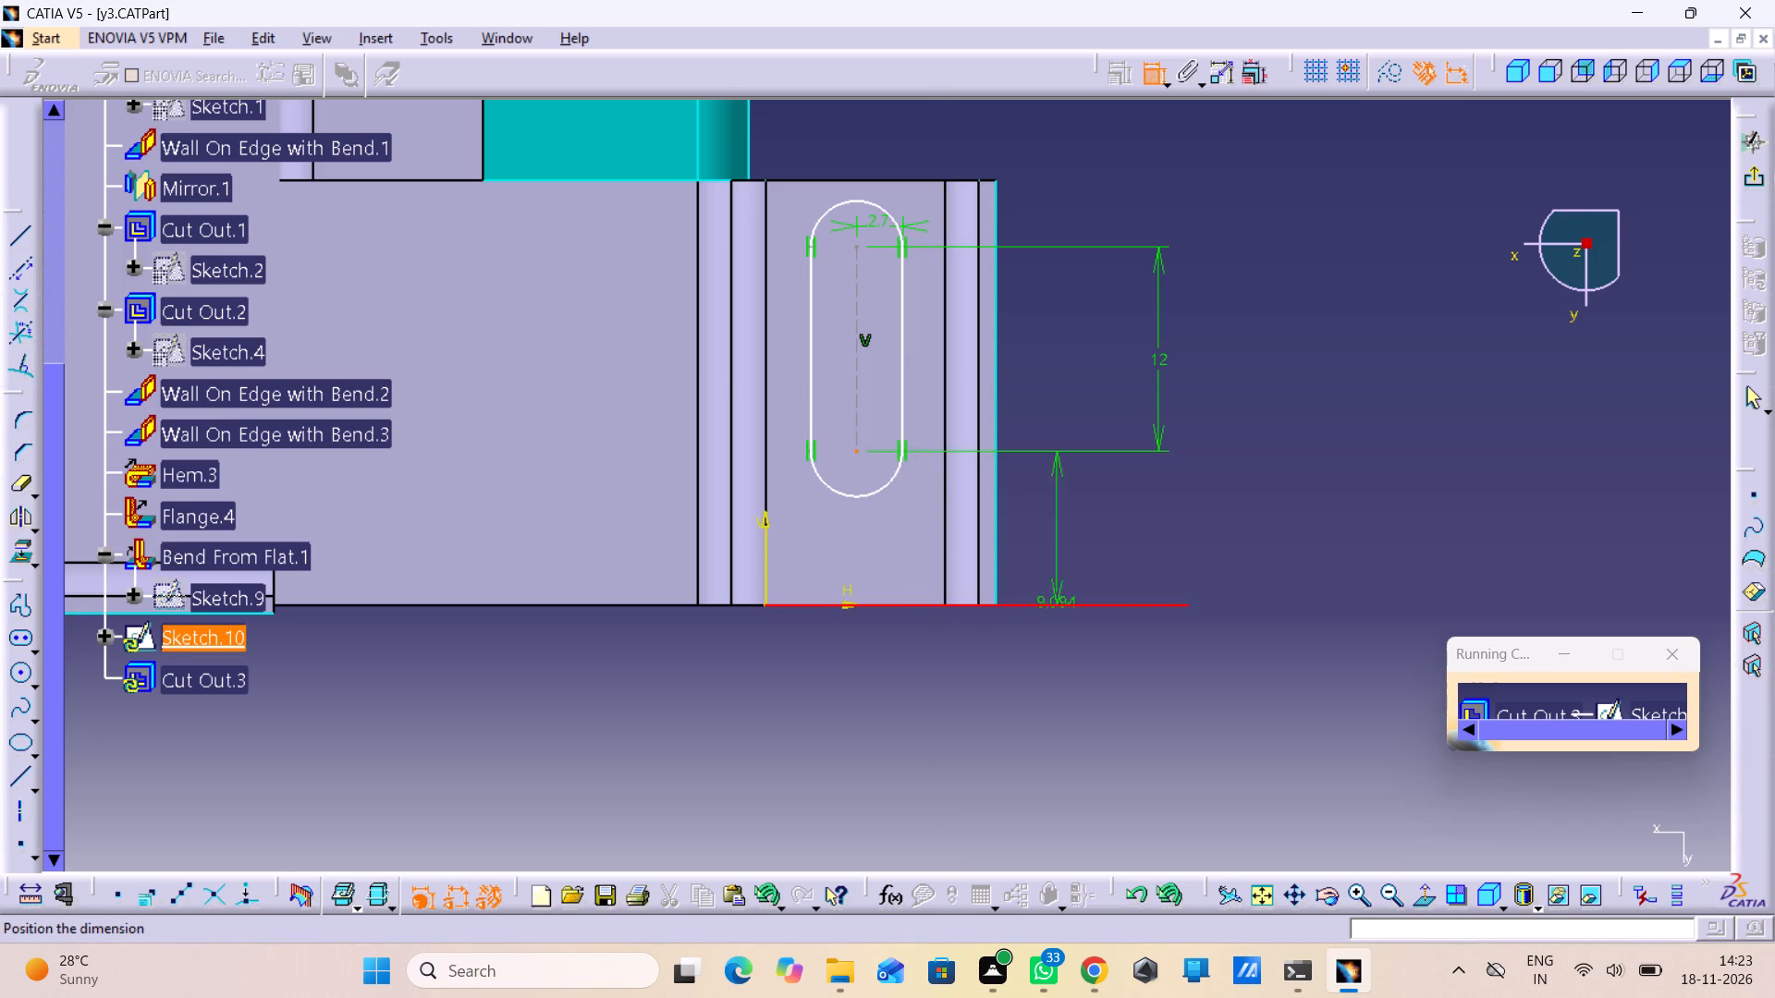
pyautogui.click(1191, 544)
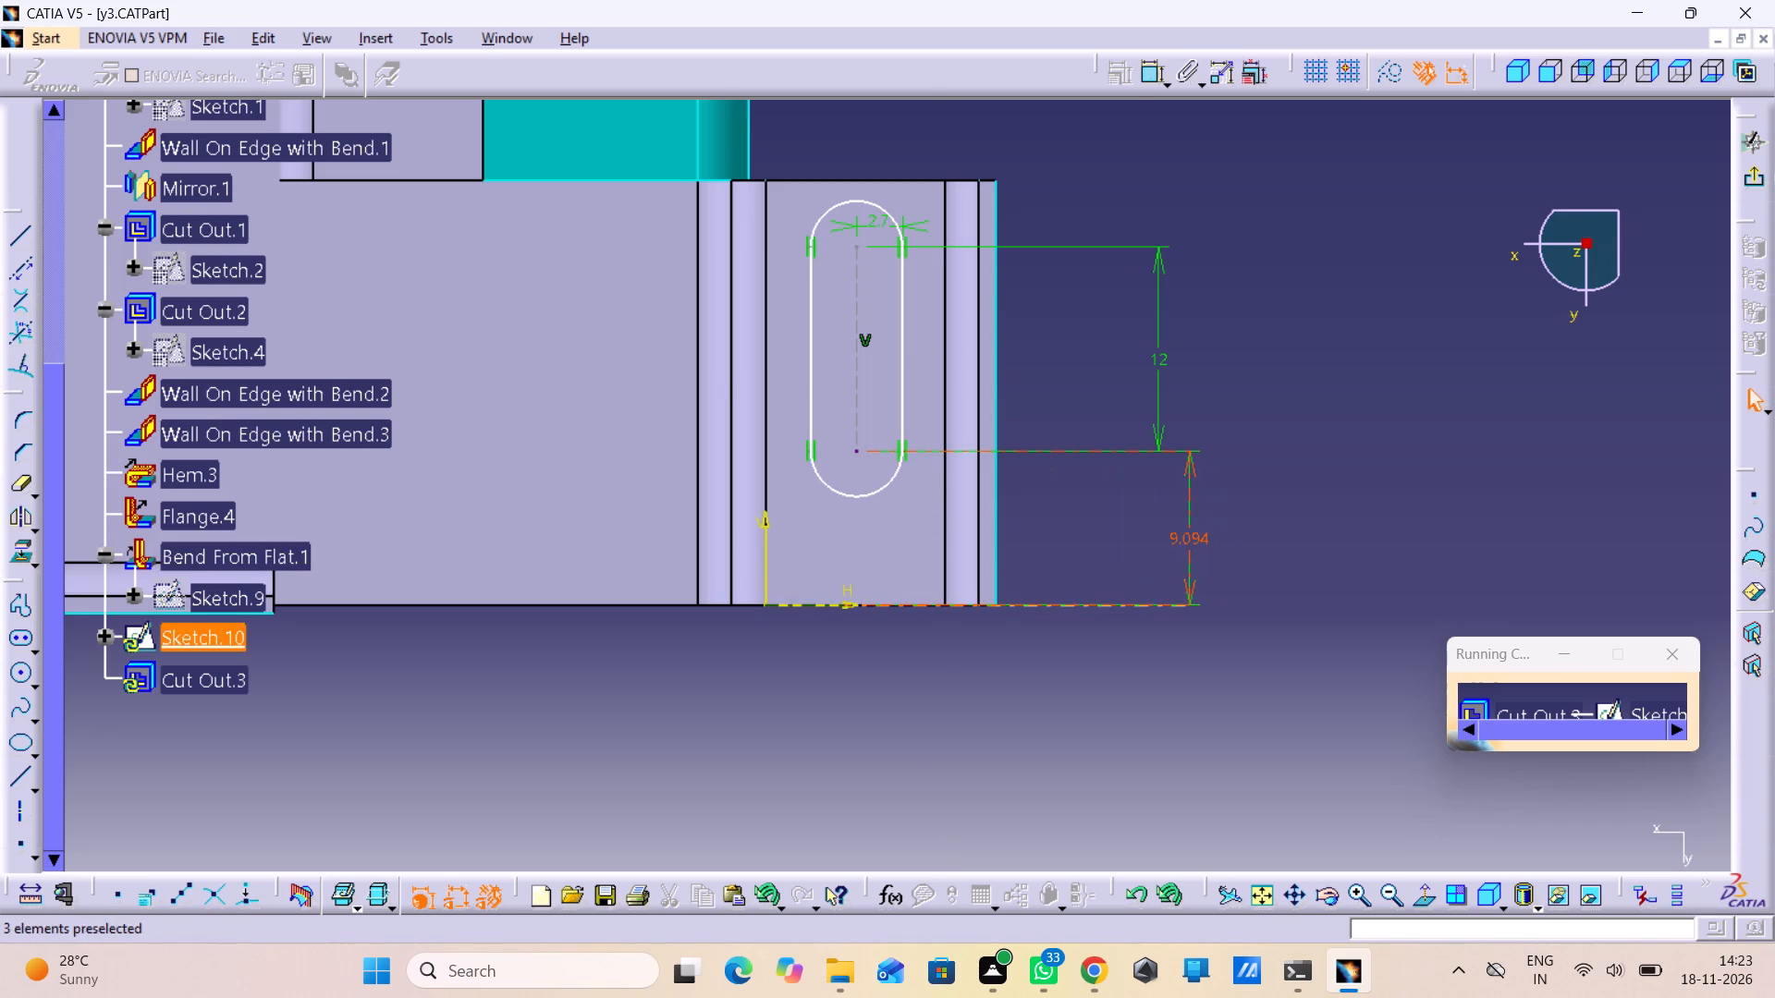
pyautogui.doubleClick(1203, 535)
pyautogui.press('5')
pyautogui.press('Return')
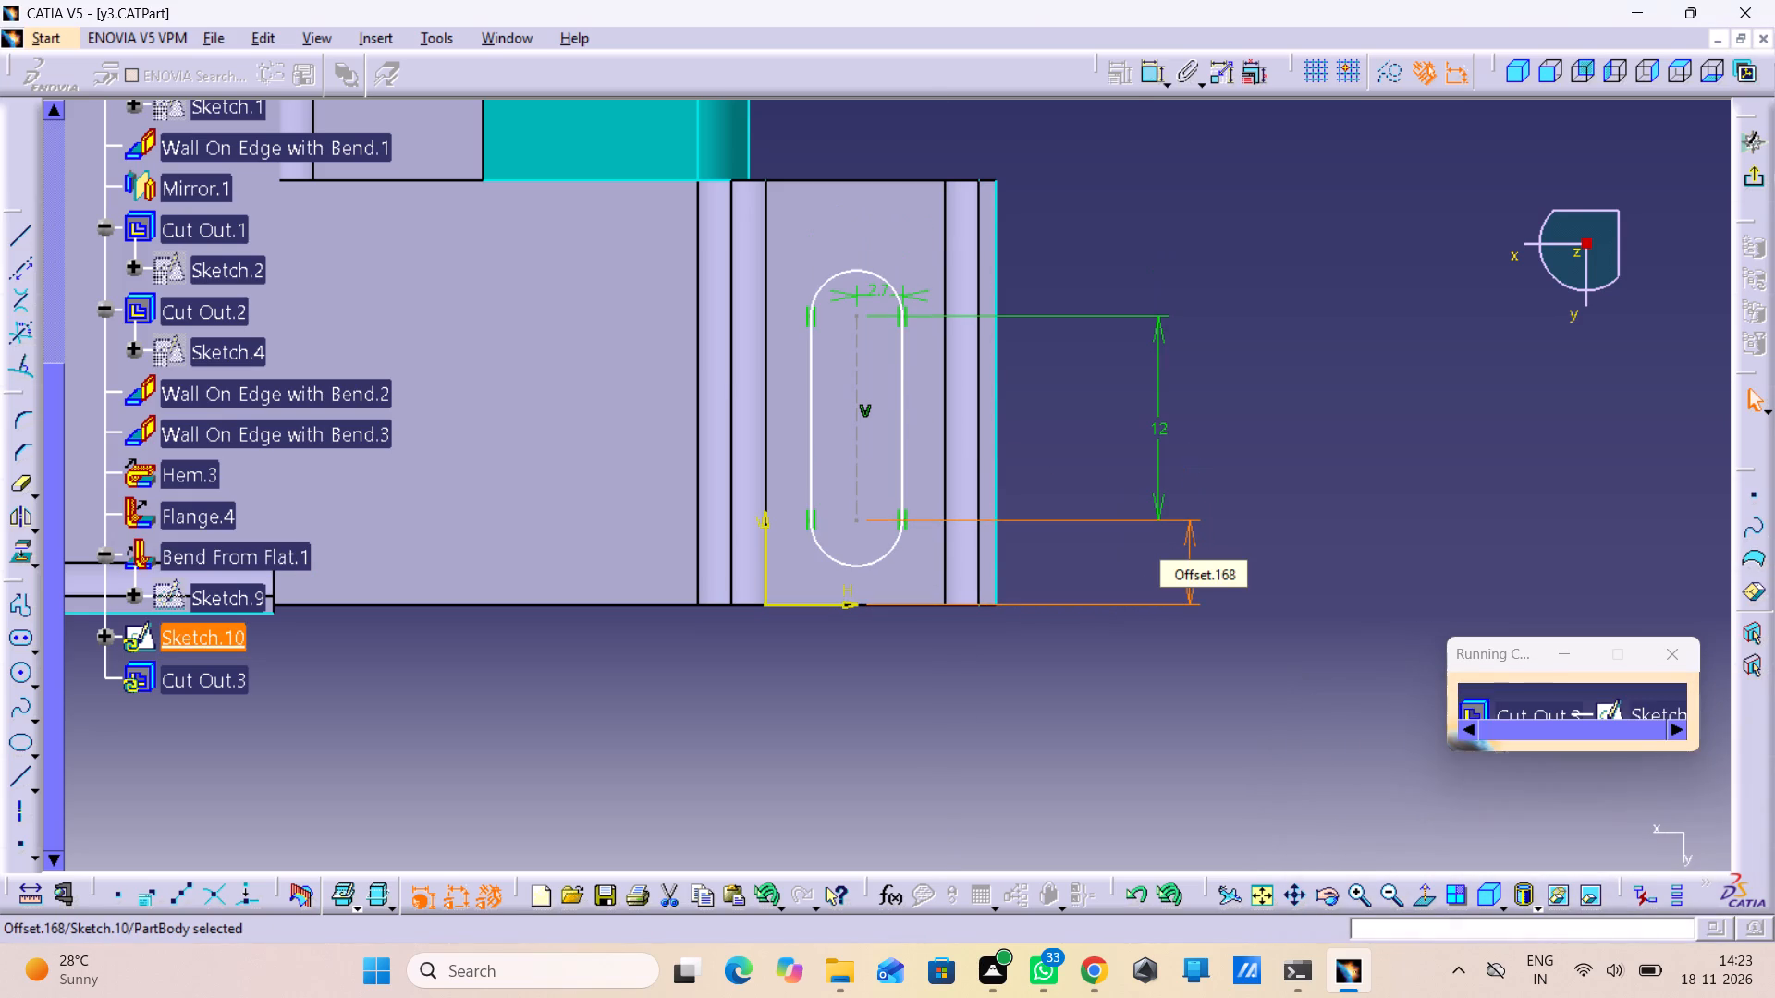
# Dimension the flange's full width from its opposite end edge to the horizontal sketch axis.
pyautogui.click(795, 178)
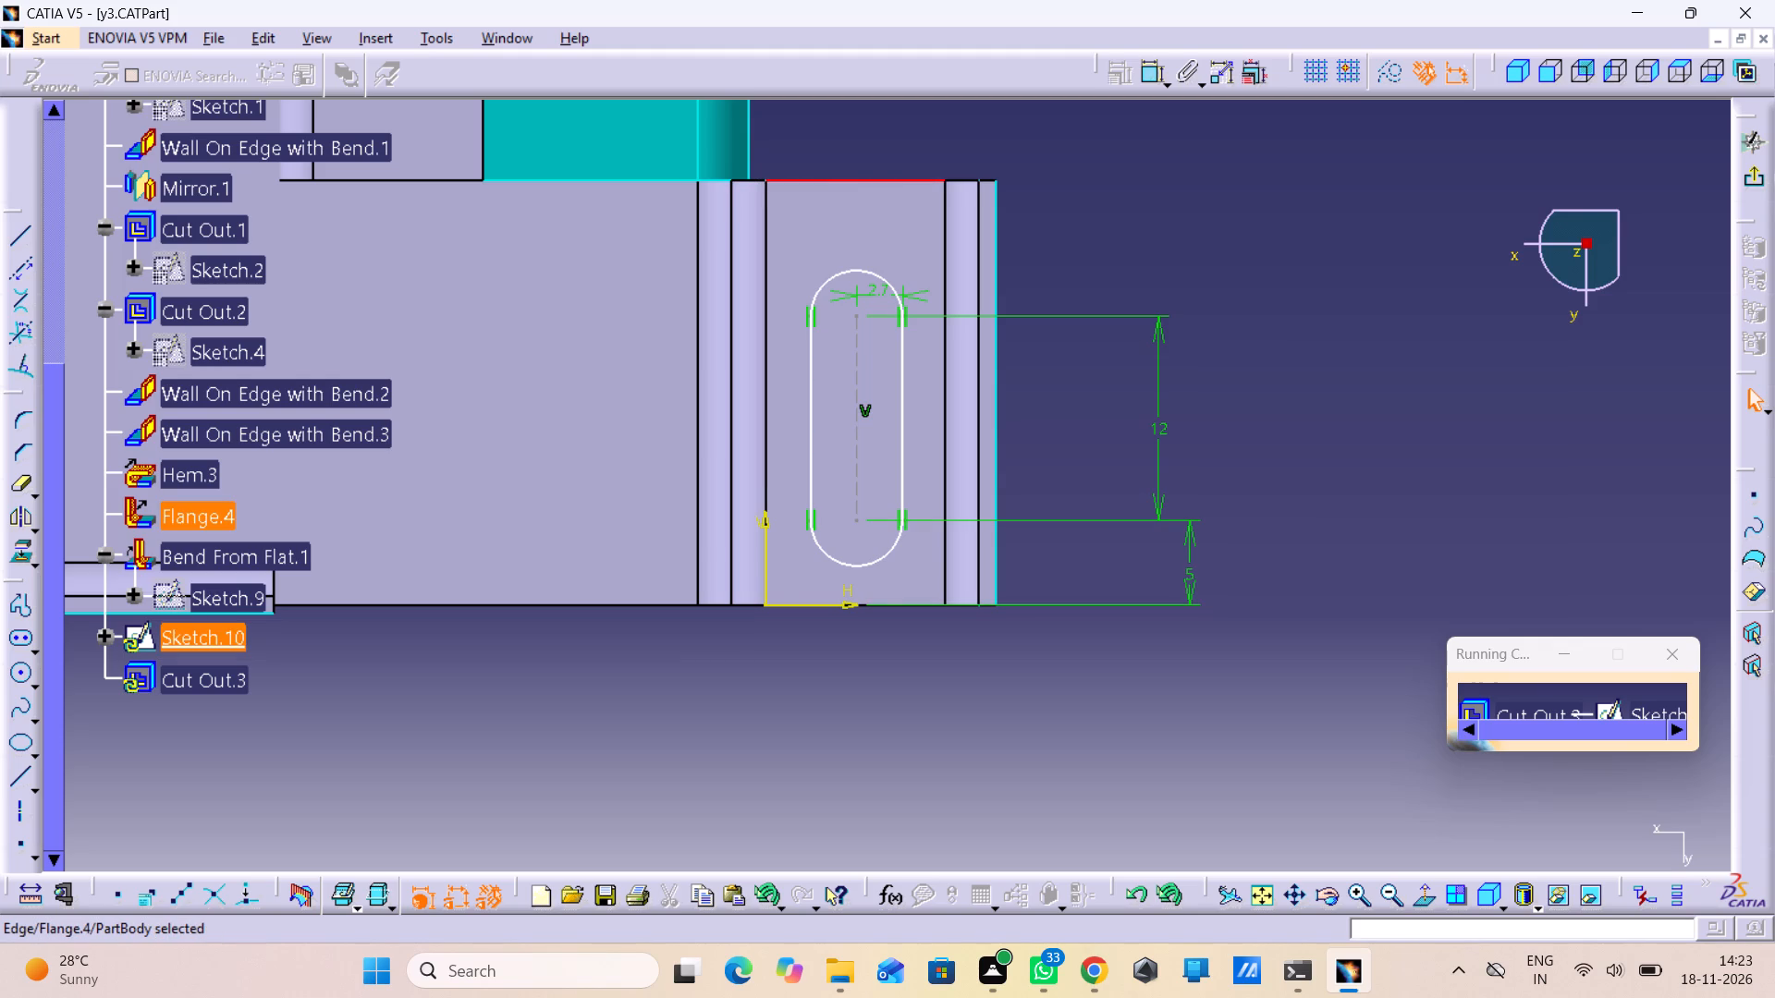
pyautogui.click(1172, 202)
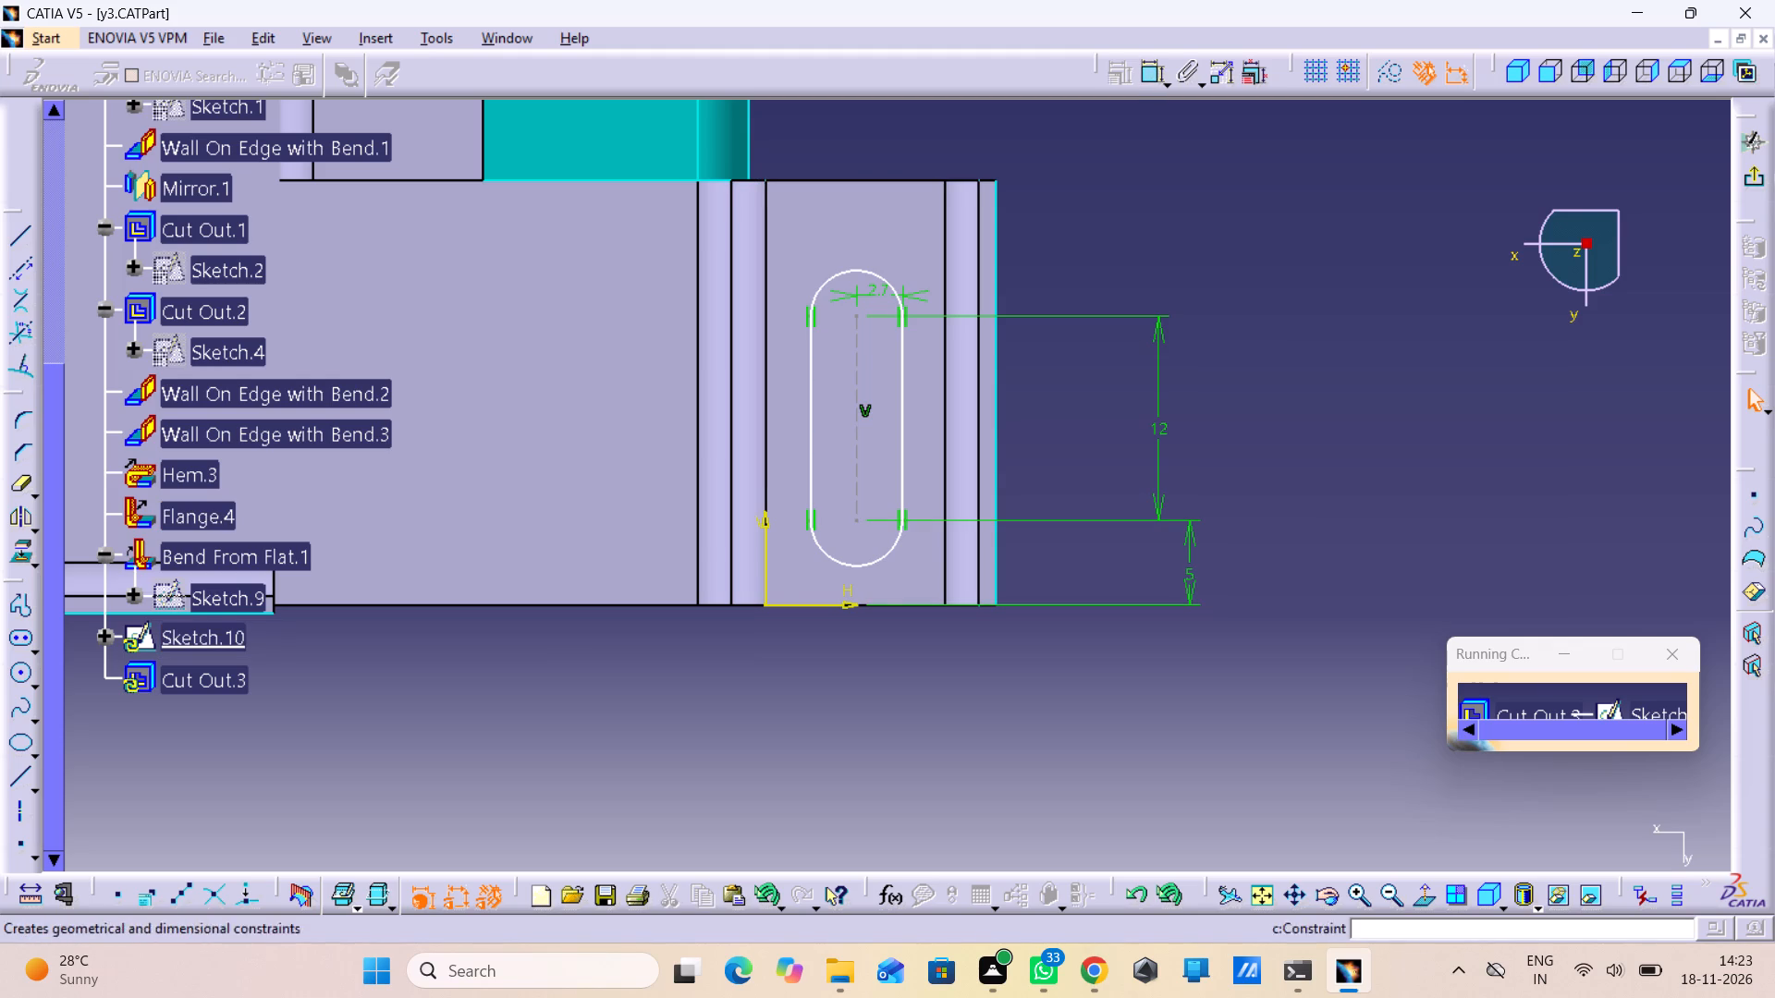
pyautogui.doubleClick(1151, 79)
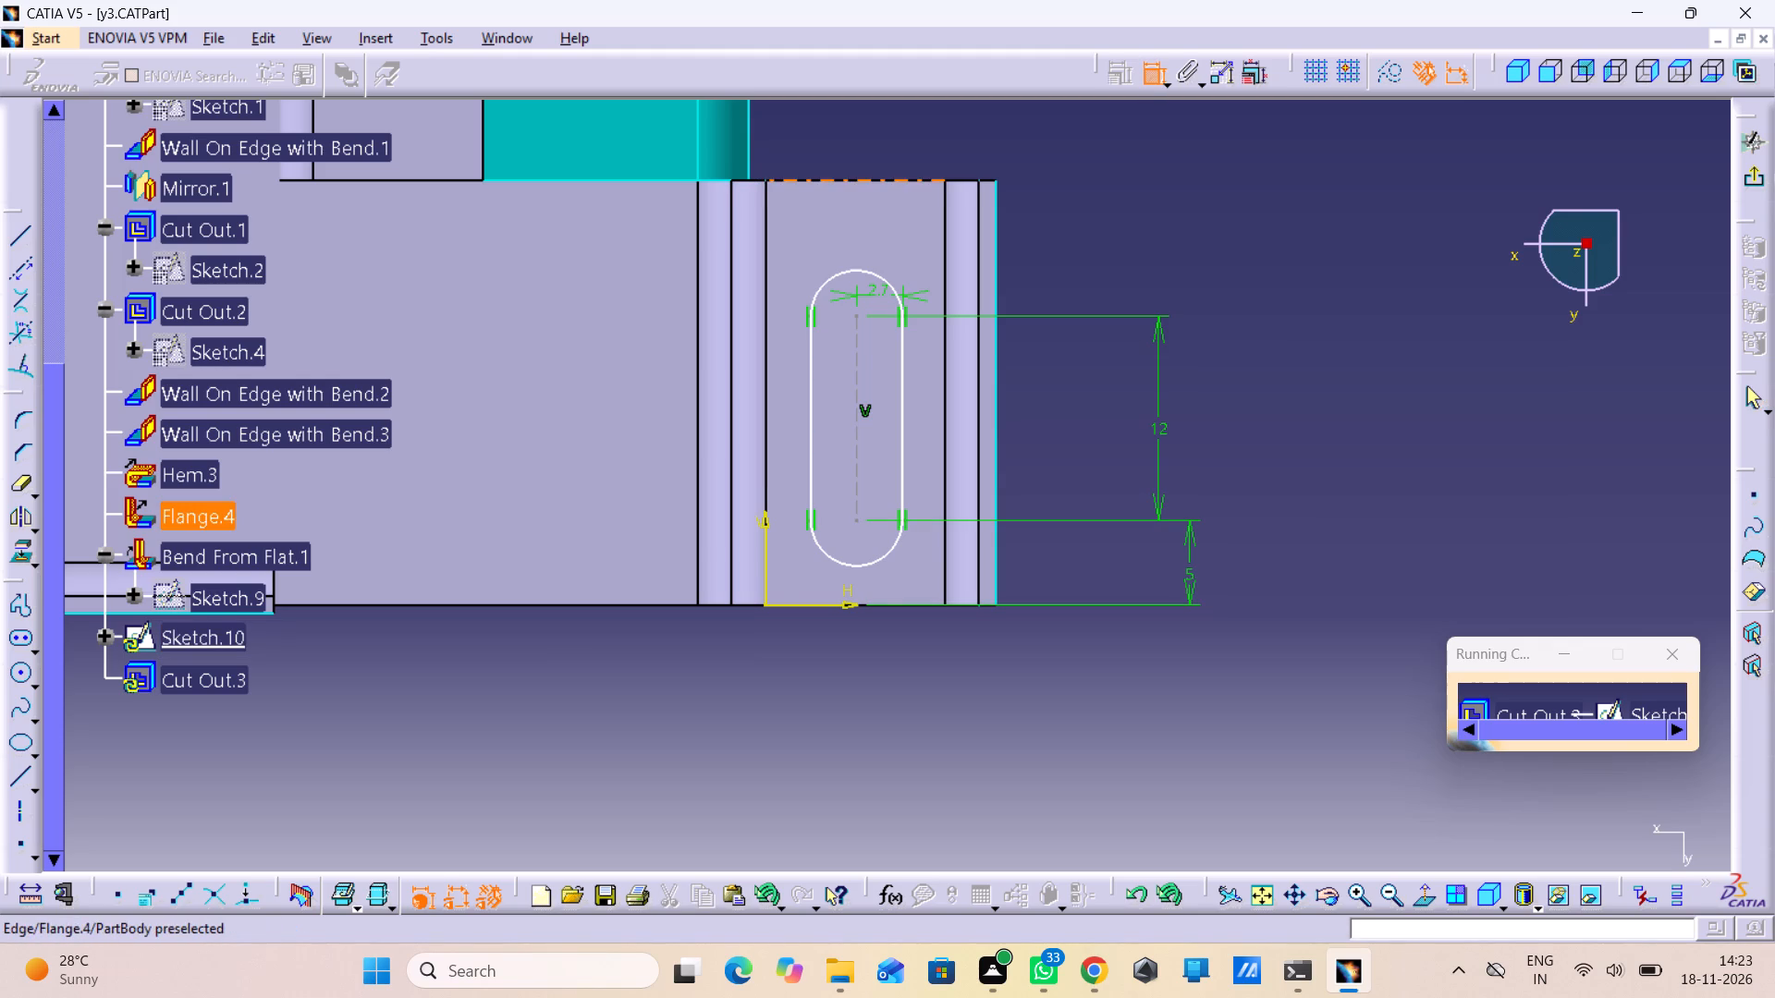
pyautogui.click(884, 177)
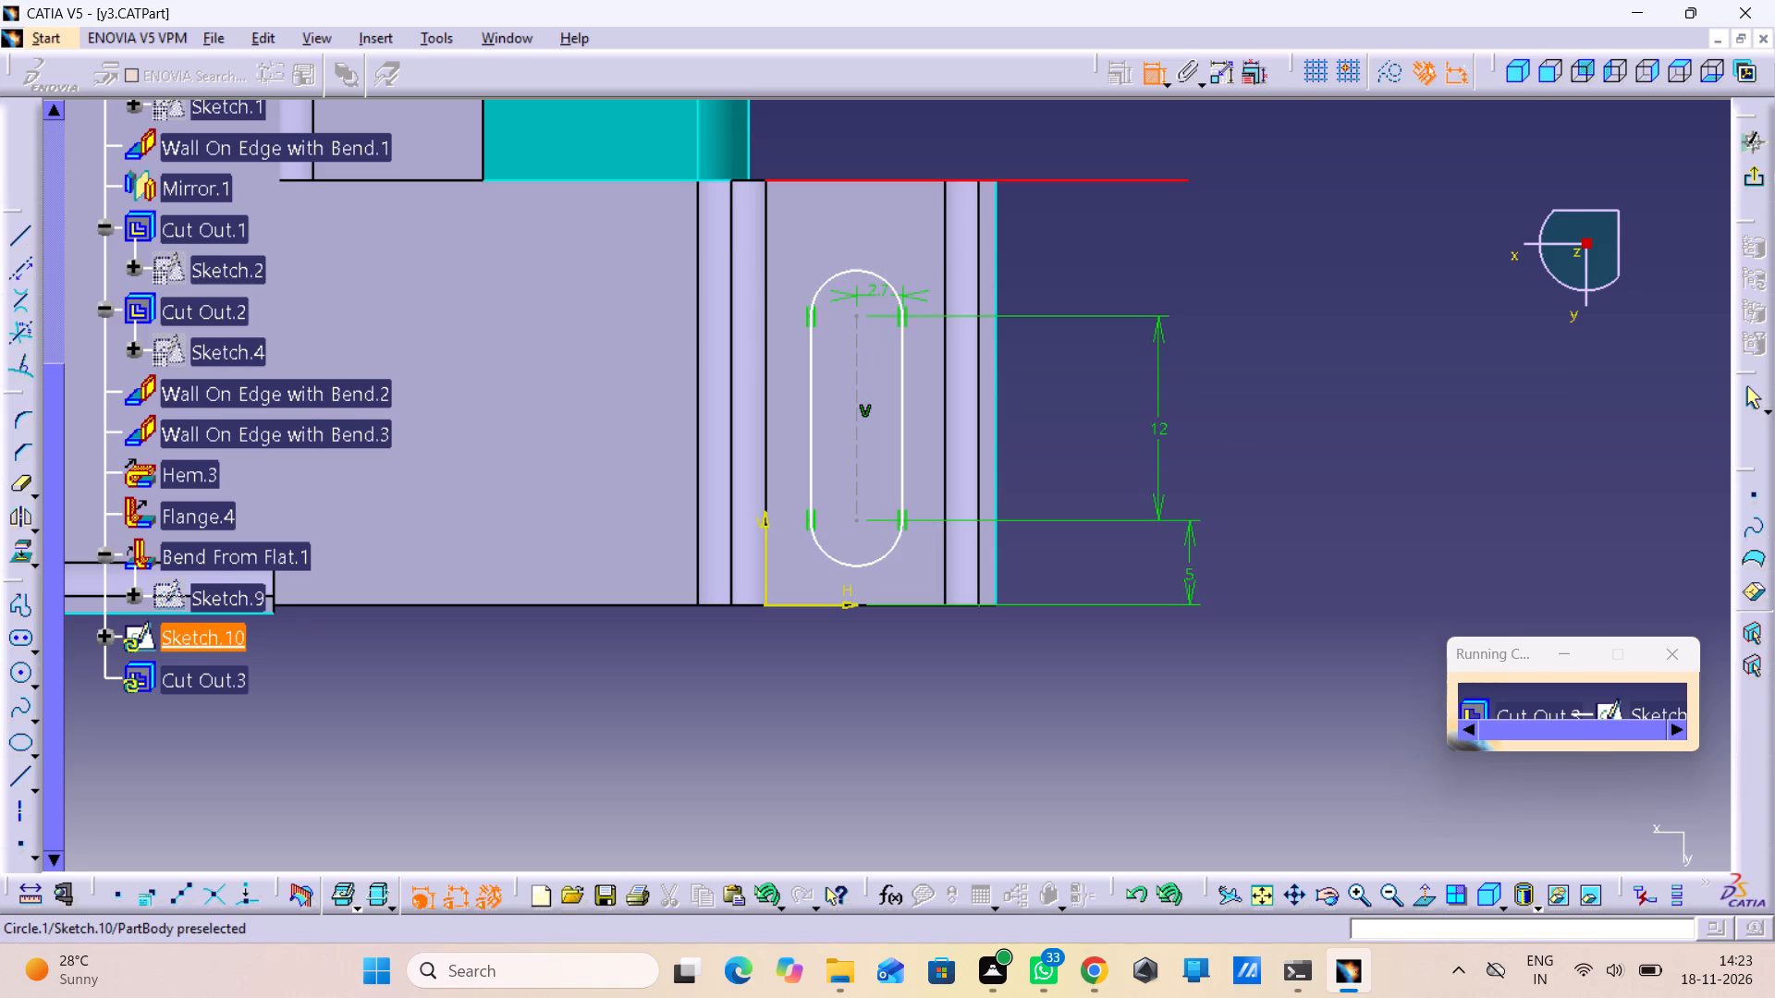
pyautogui.click(817, 600)
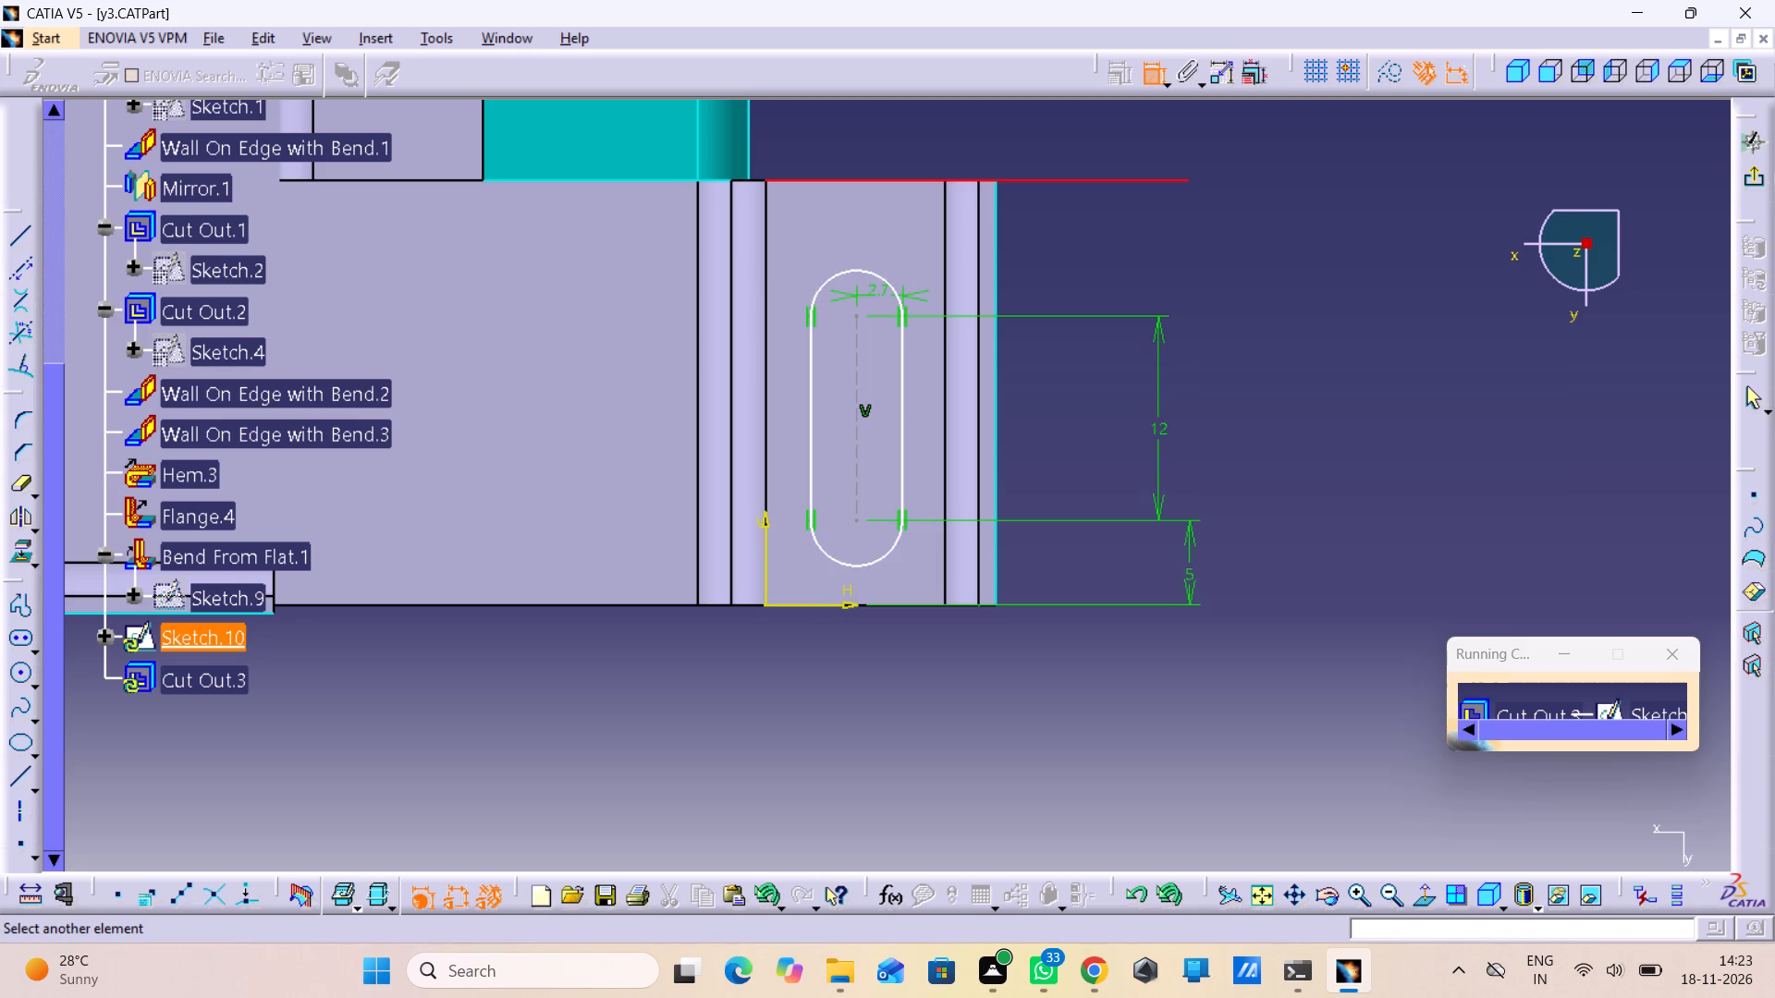
pyautogui.click(815, 606)
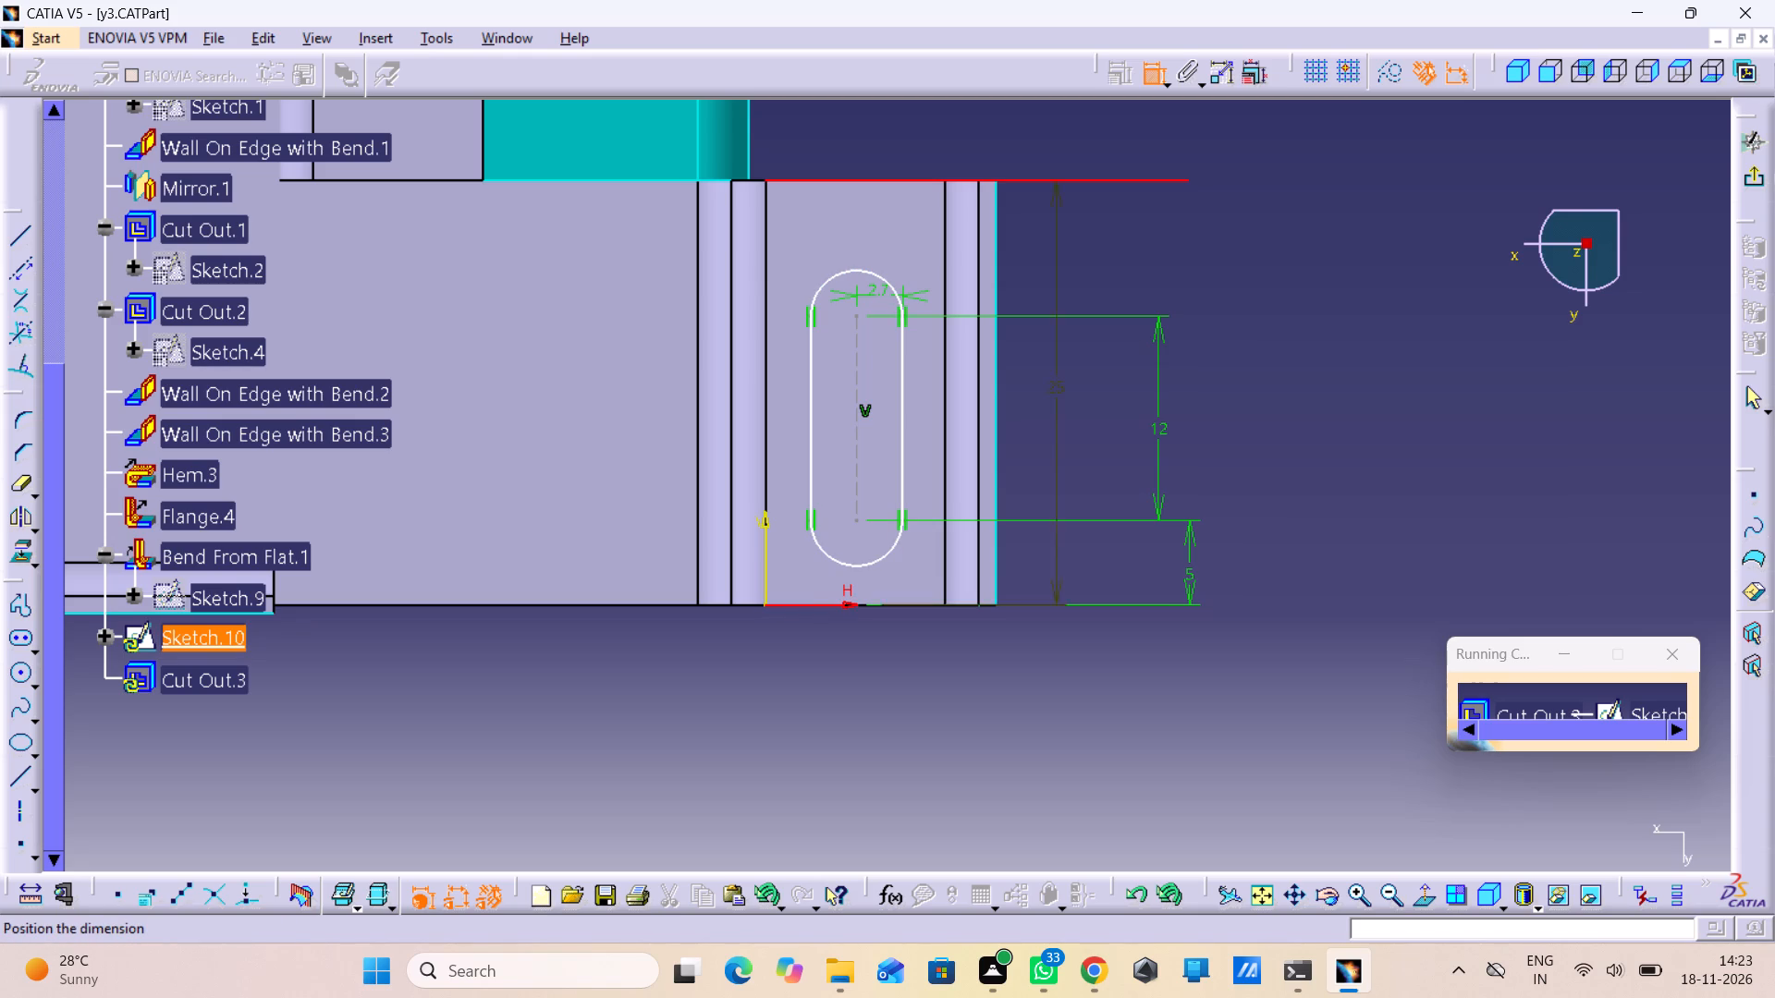
pyautogui.click(1322, 422)
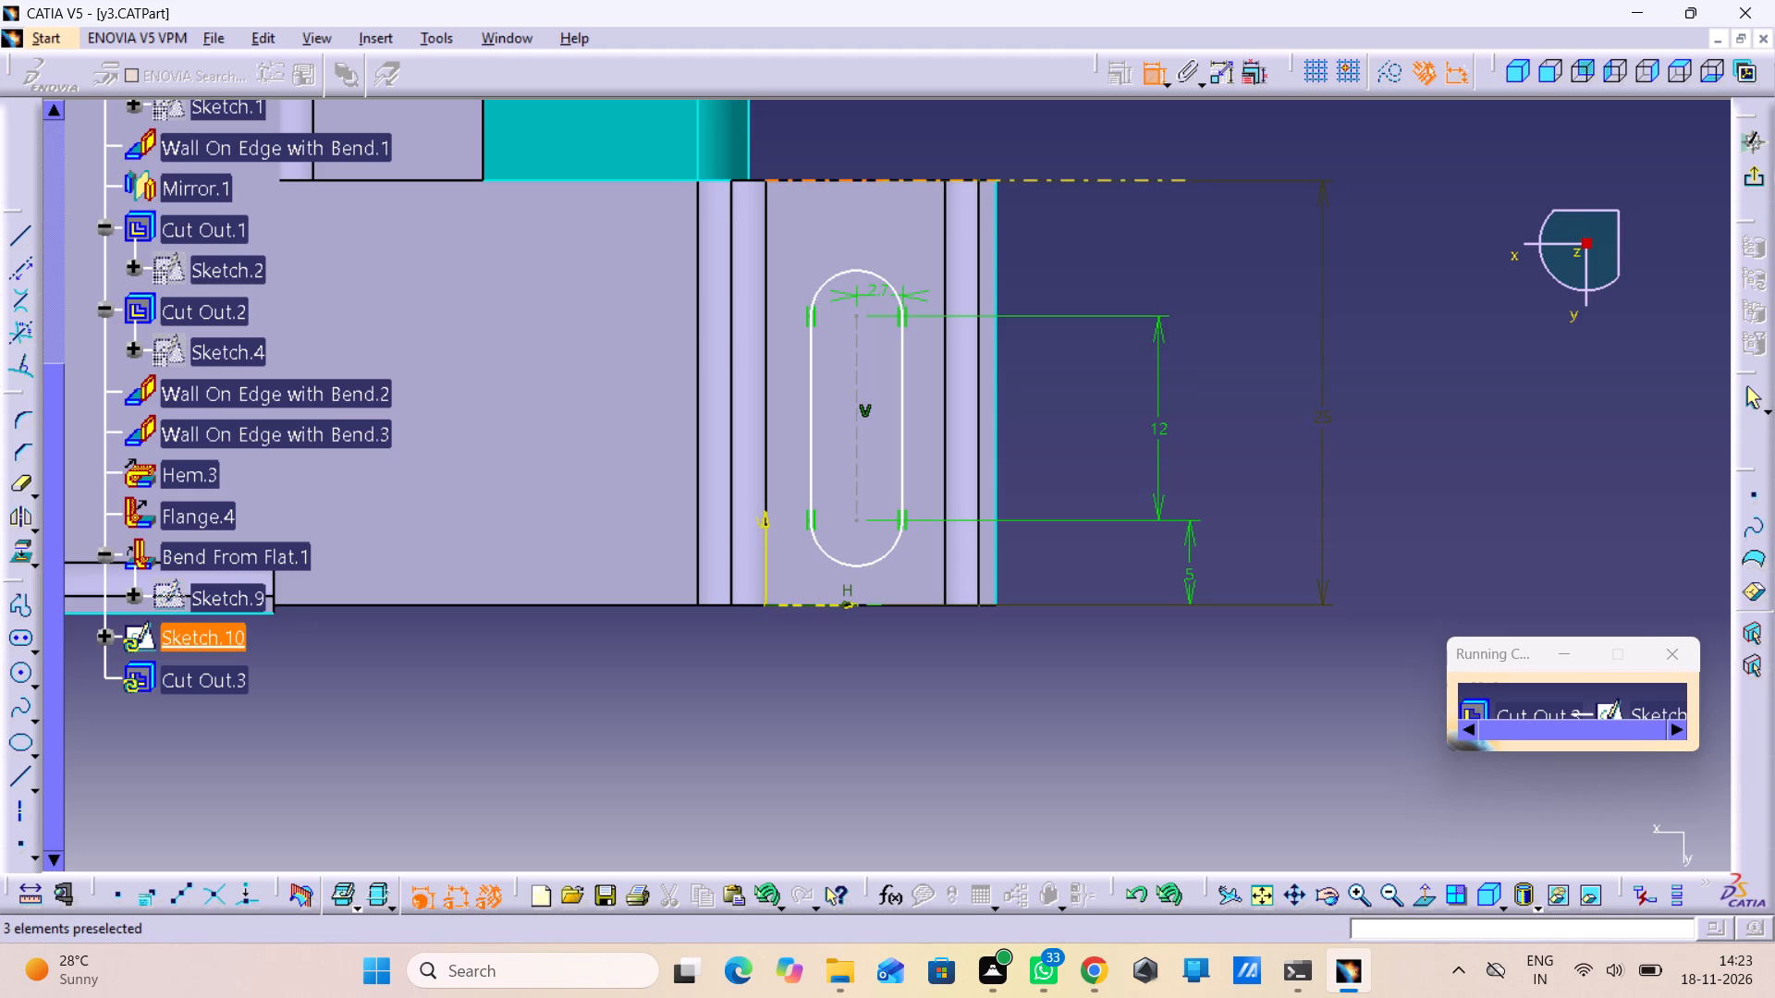
# Open Calculator and compute the centring offset for the slot: 25 minus 12, divided by 2.
pyautogui.write('ca')
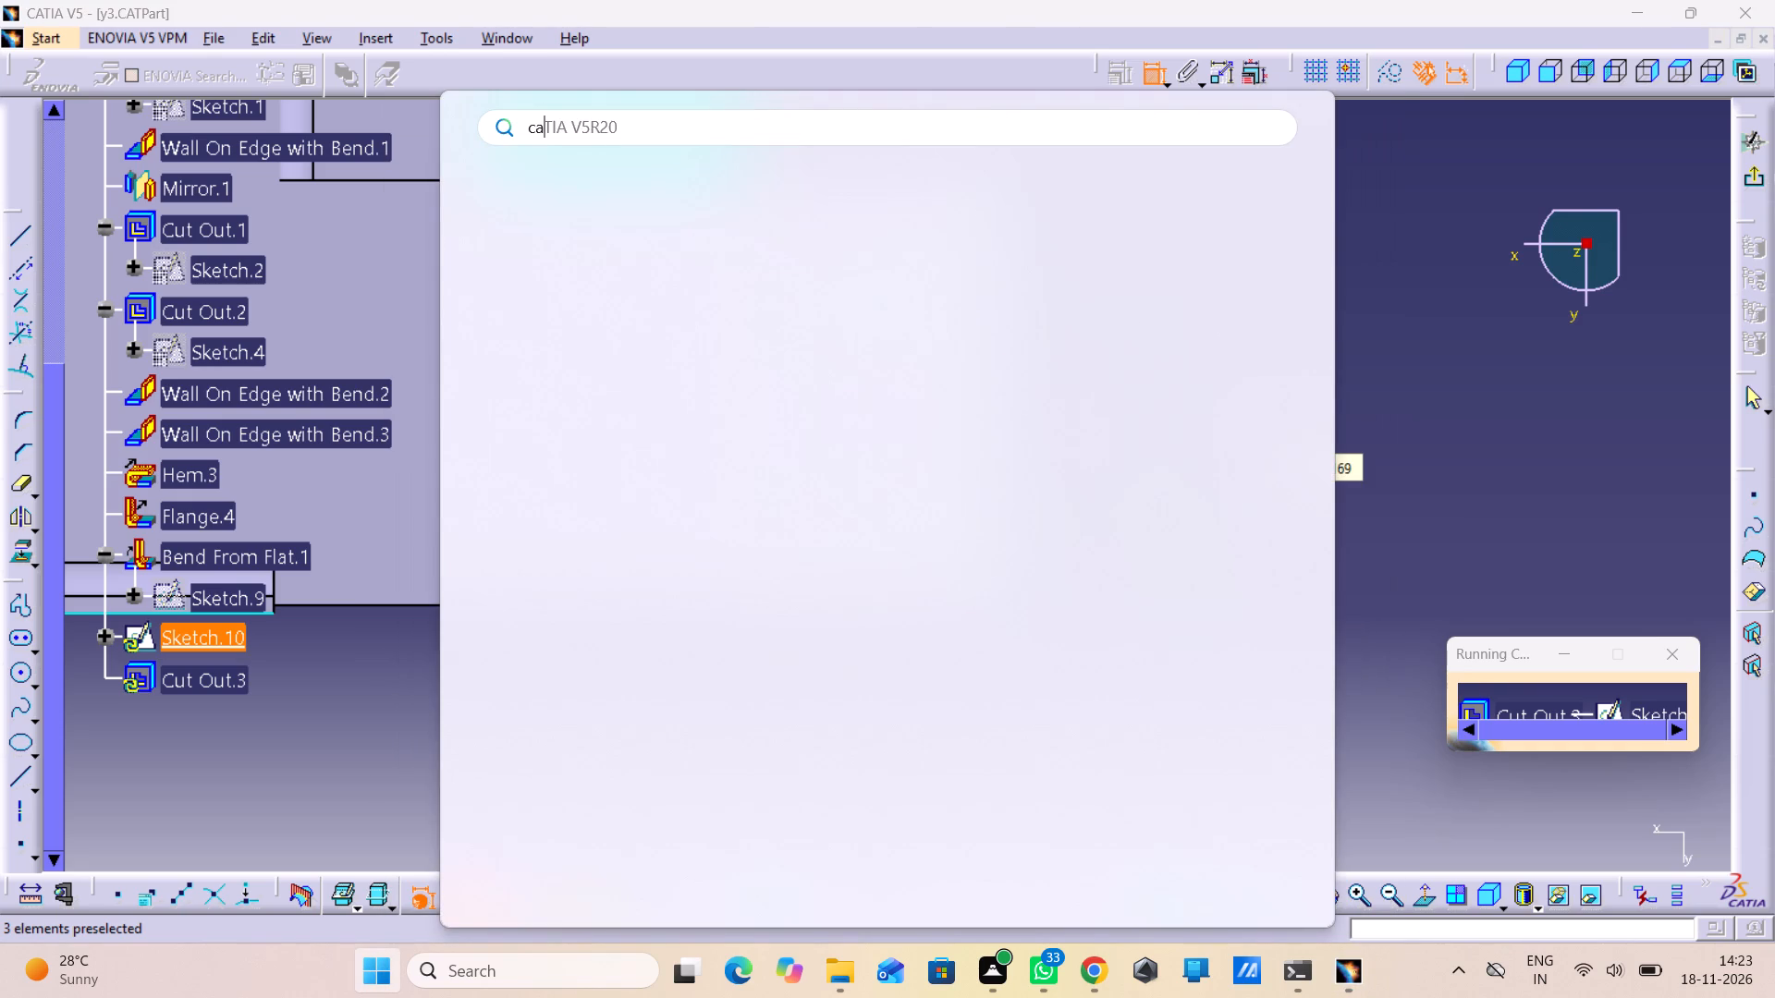
pyautogui.press('l')
pyautogui.press('Return')
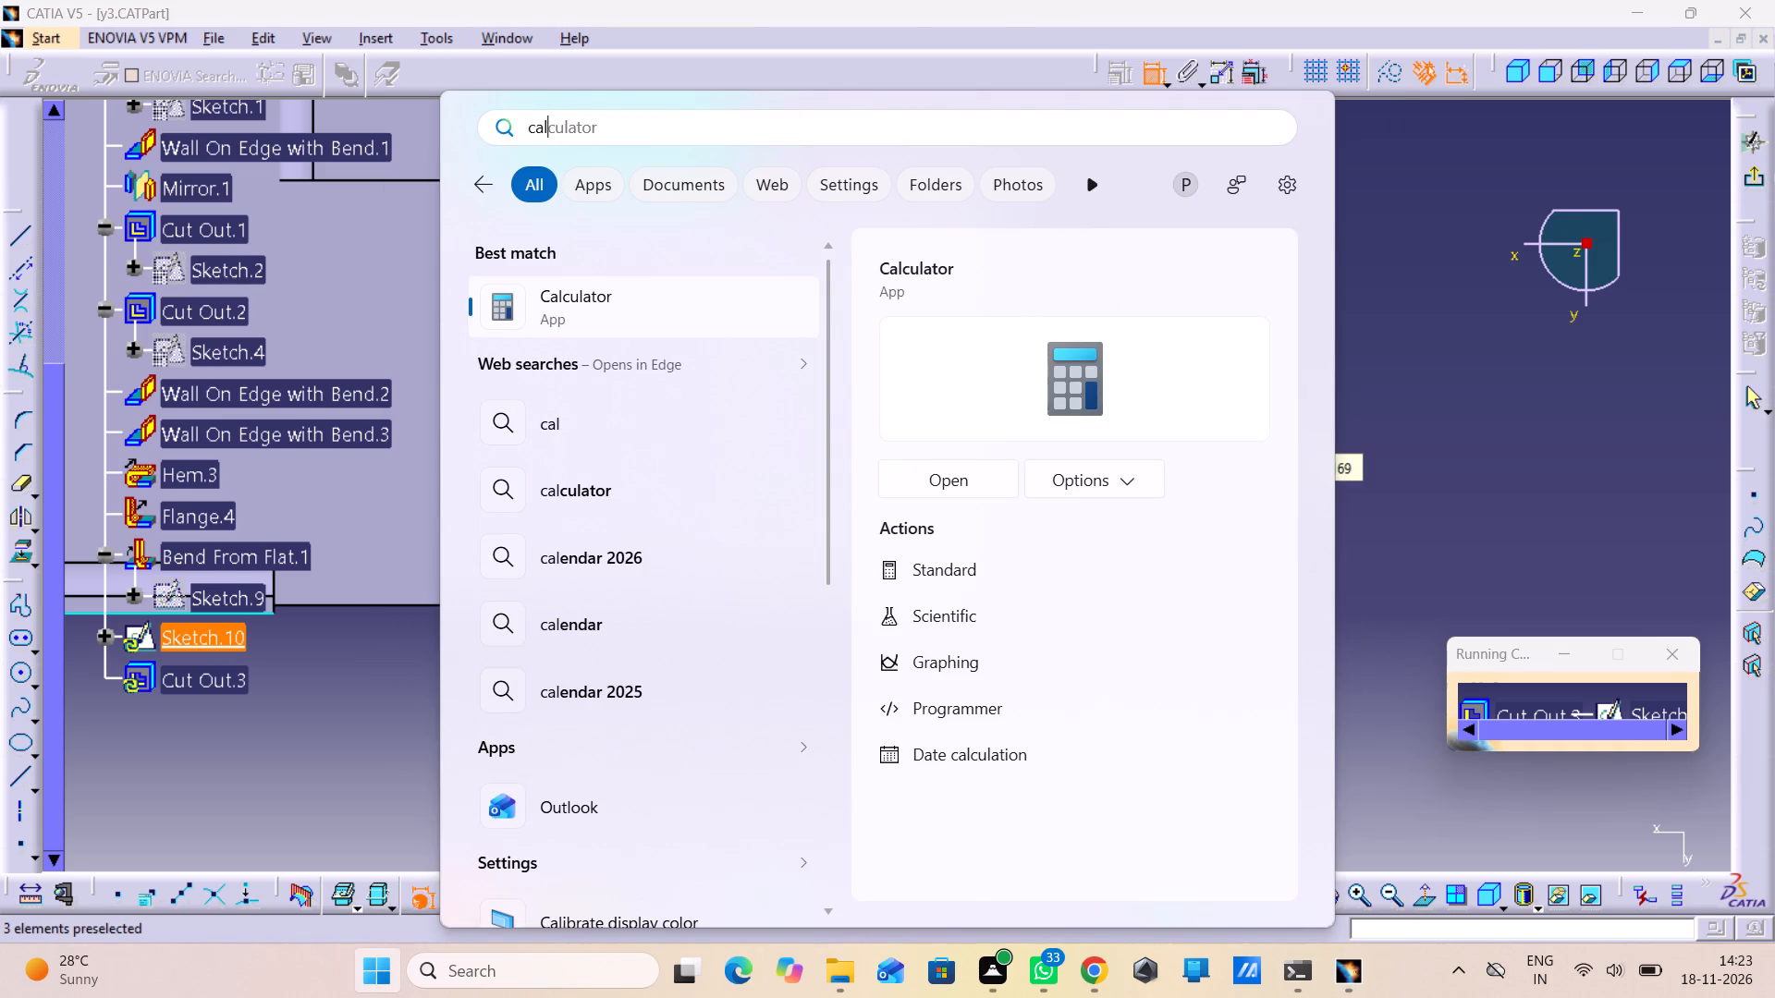
pyautogui.write('25')
pyautogui.write('-12')
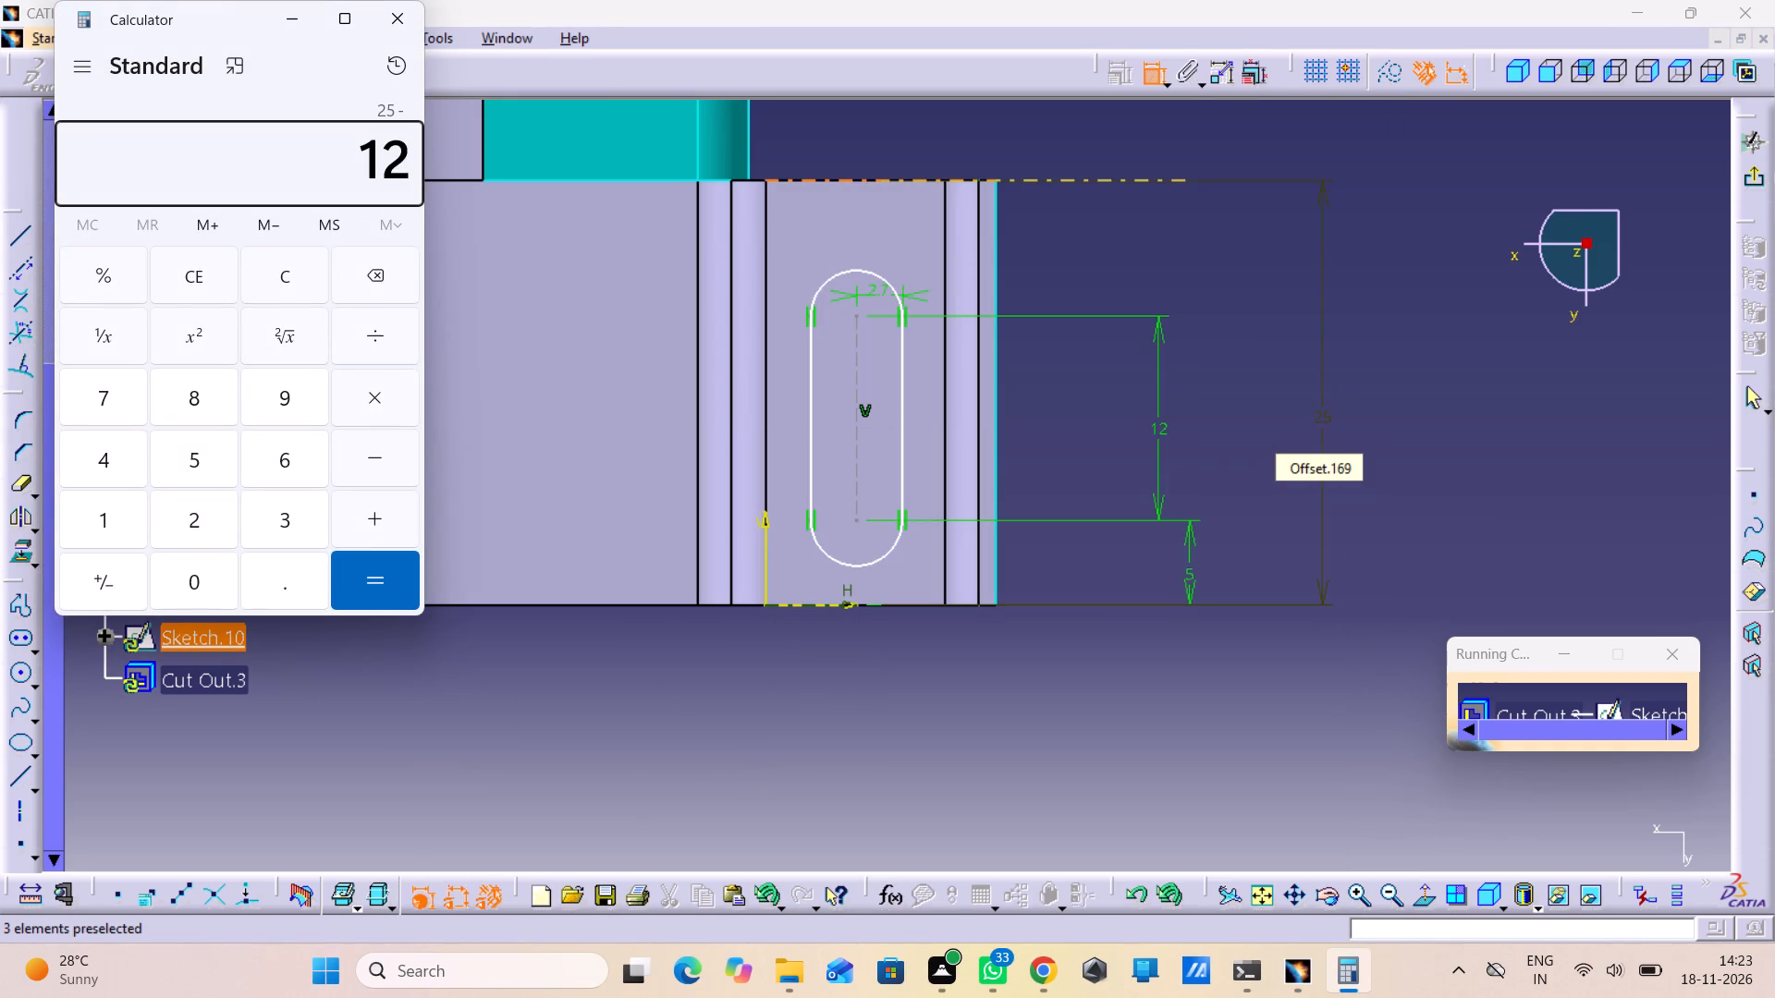
pyautogui.press('Return')
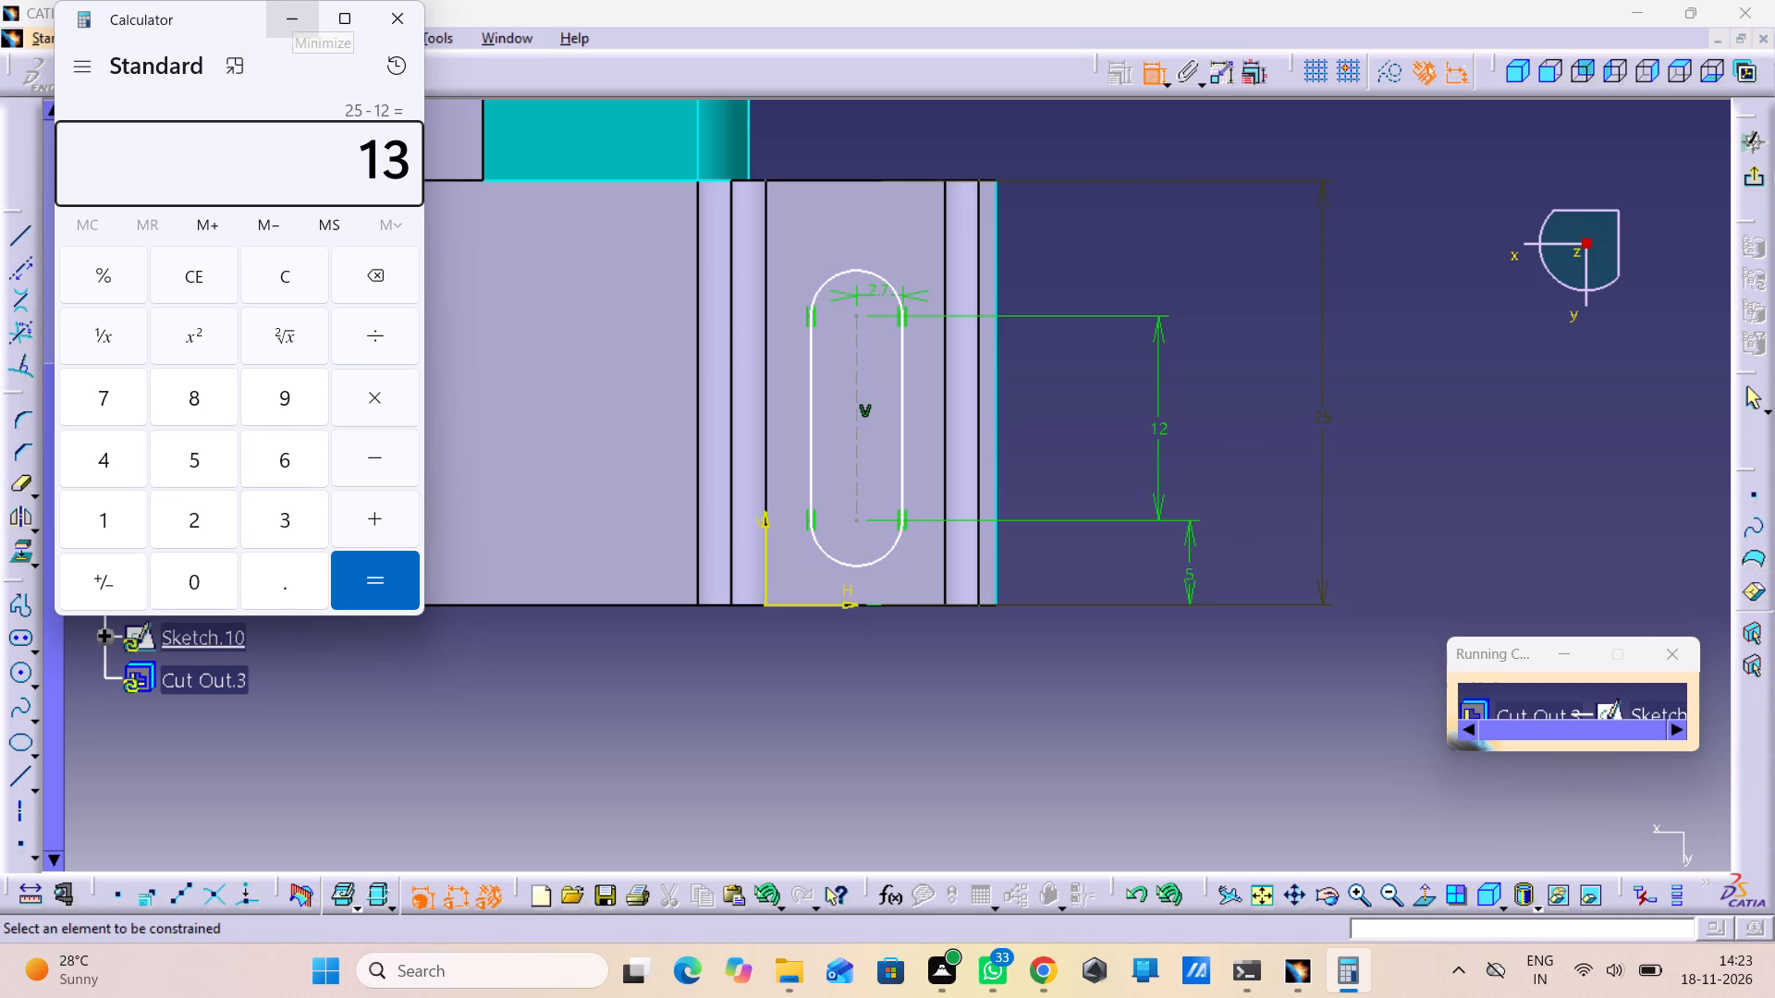
pyautogui.write('/2')
pyautogui.press('Return')
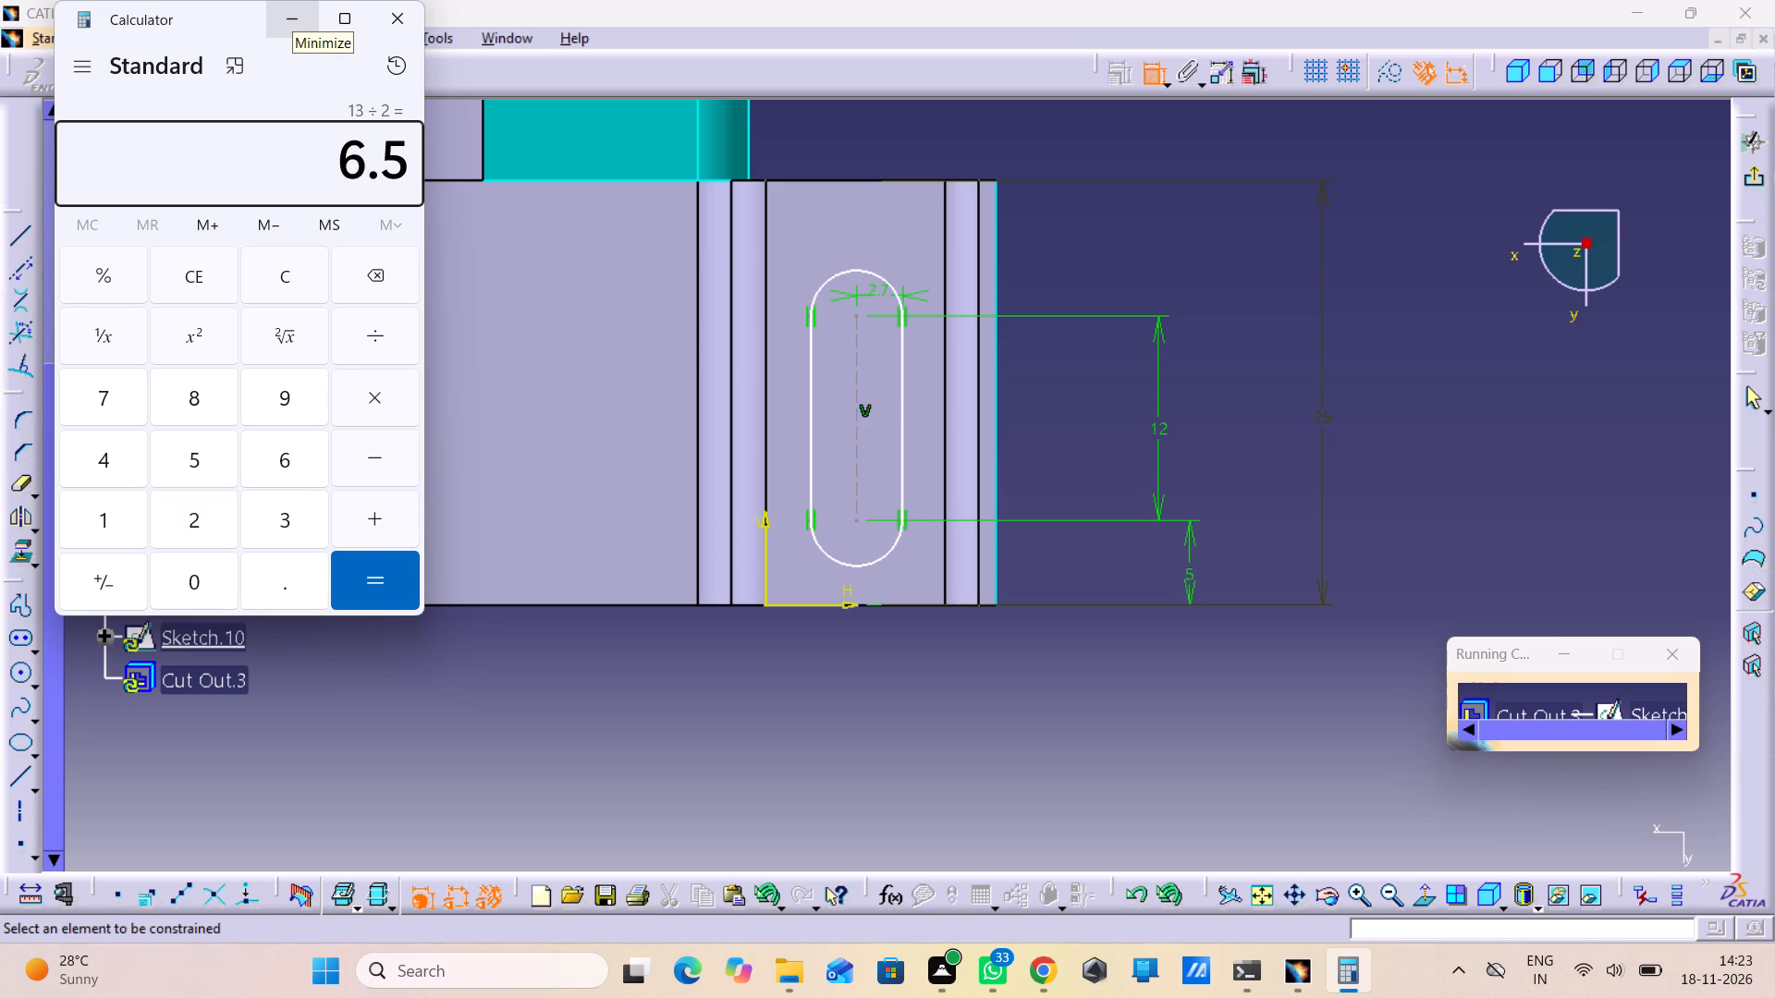
# Return to the CATIA sketch and set the slot's lower arc centre offset from the horizontal axis to 6.5 mm.
pyautogui.click(292, 15)
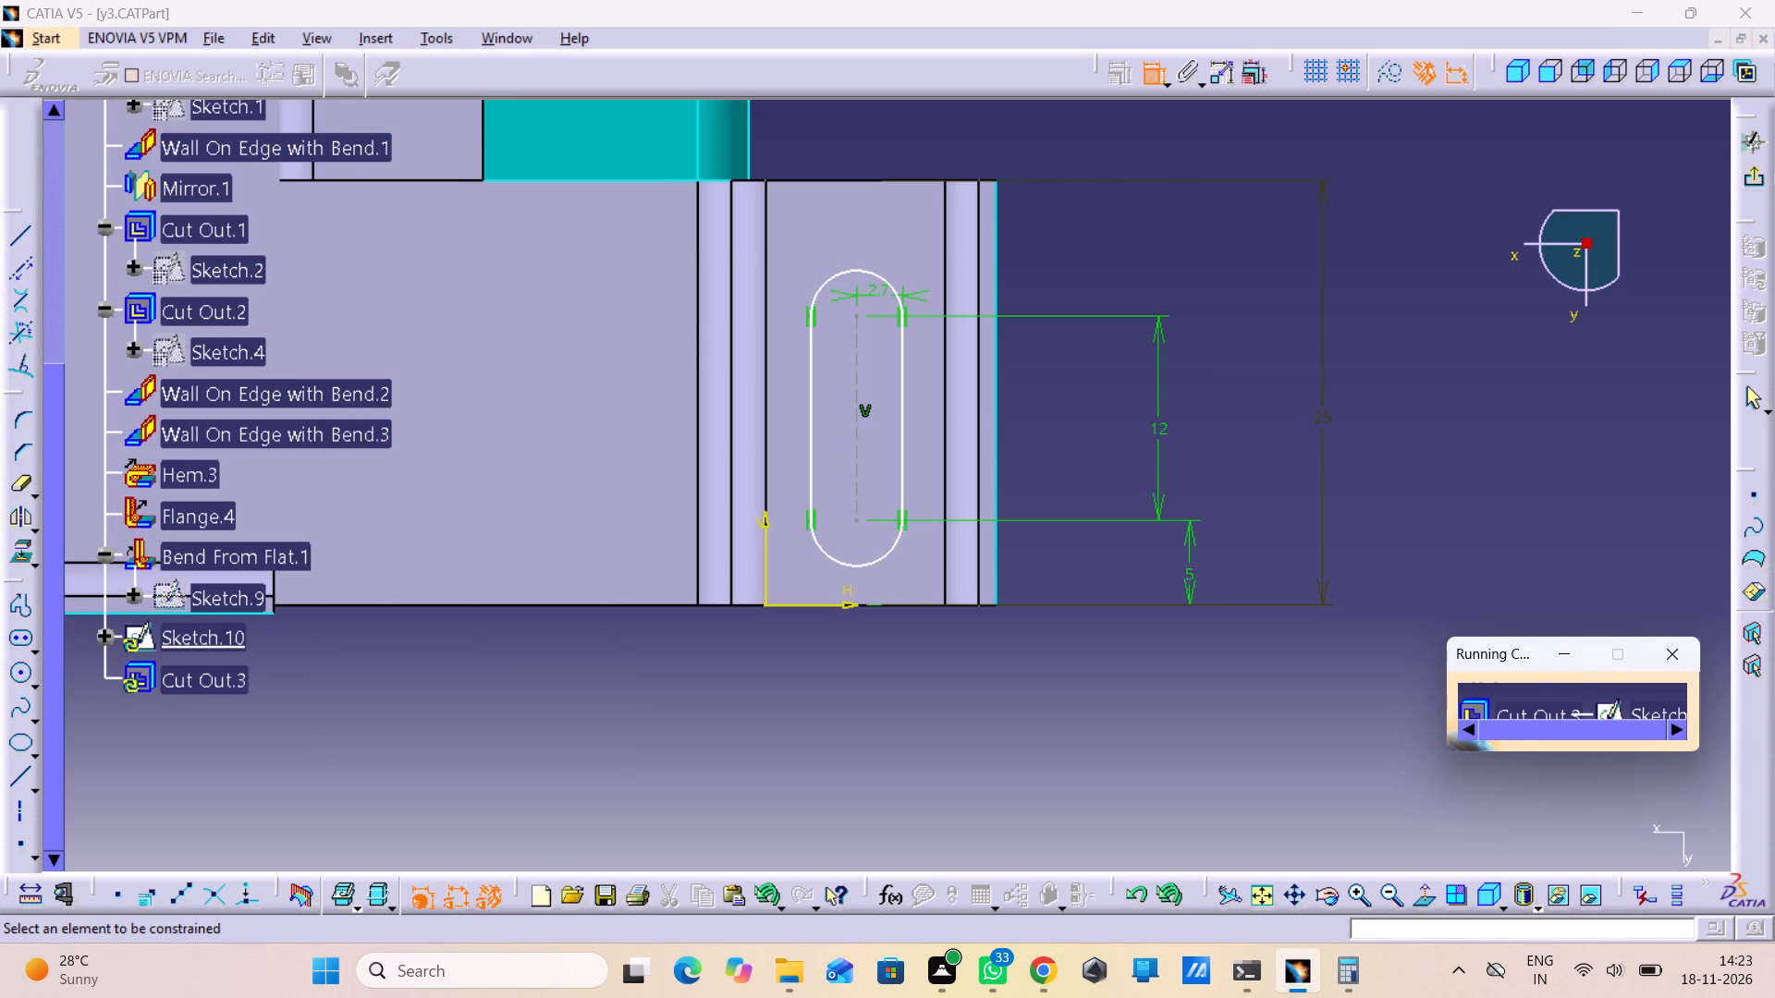
pyautogui.doubleClick(1190, 577)
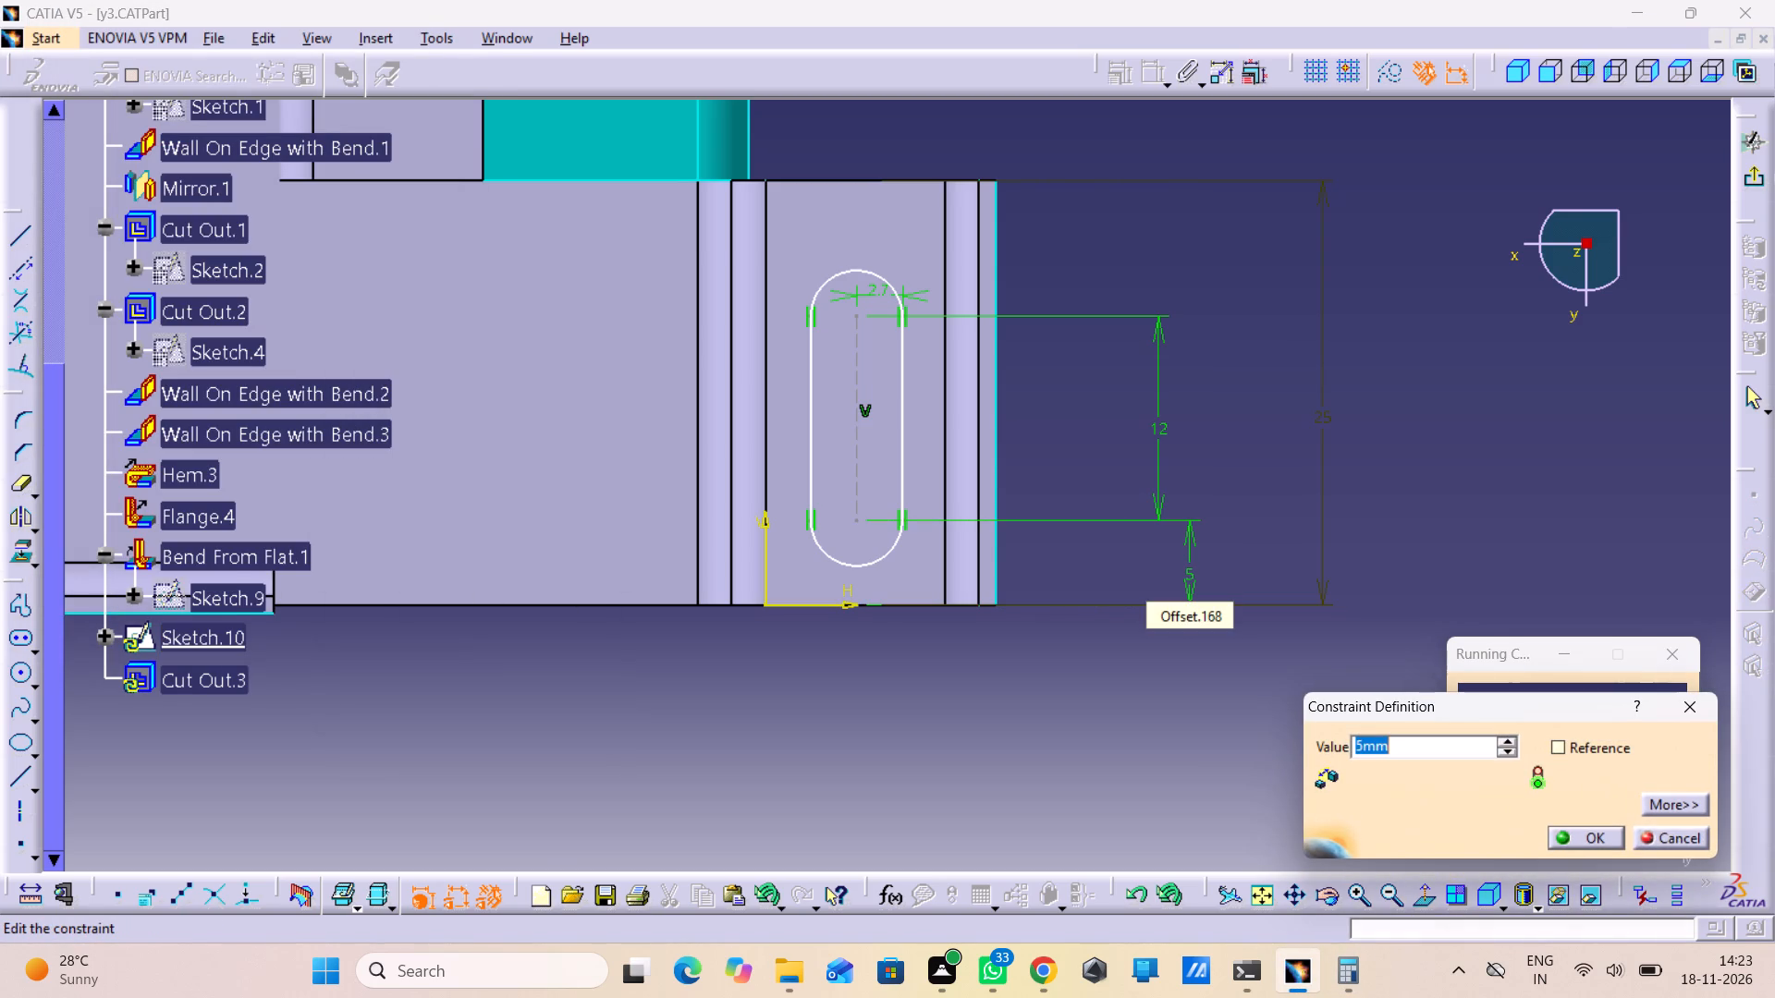
pyautogui.write('6.5')
pyautogui.press('Return')
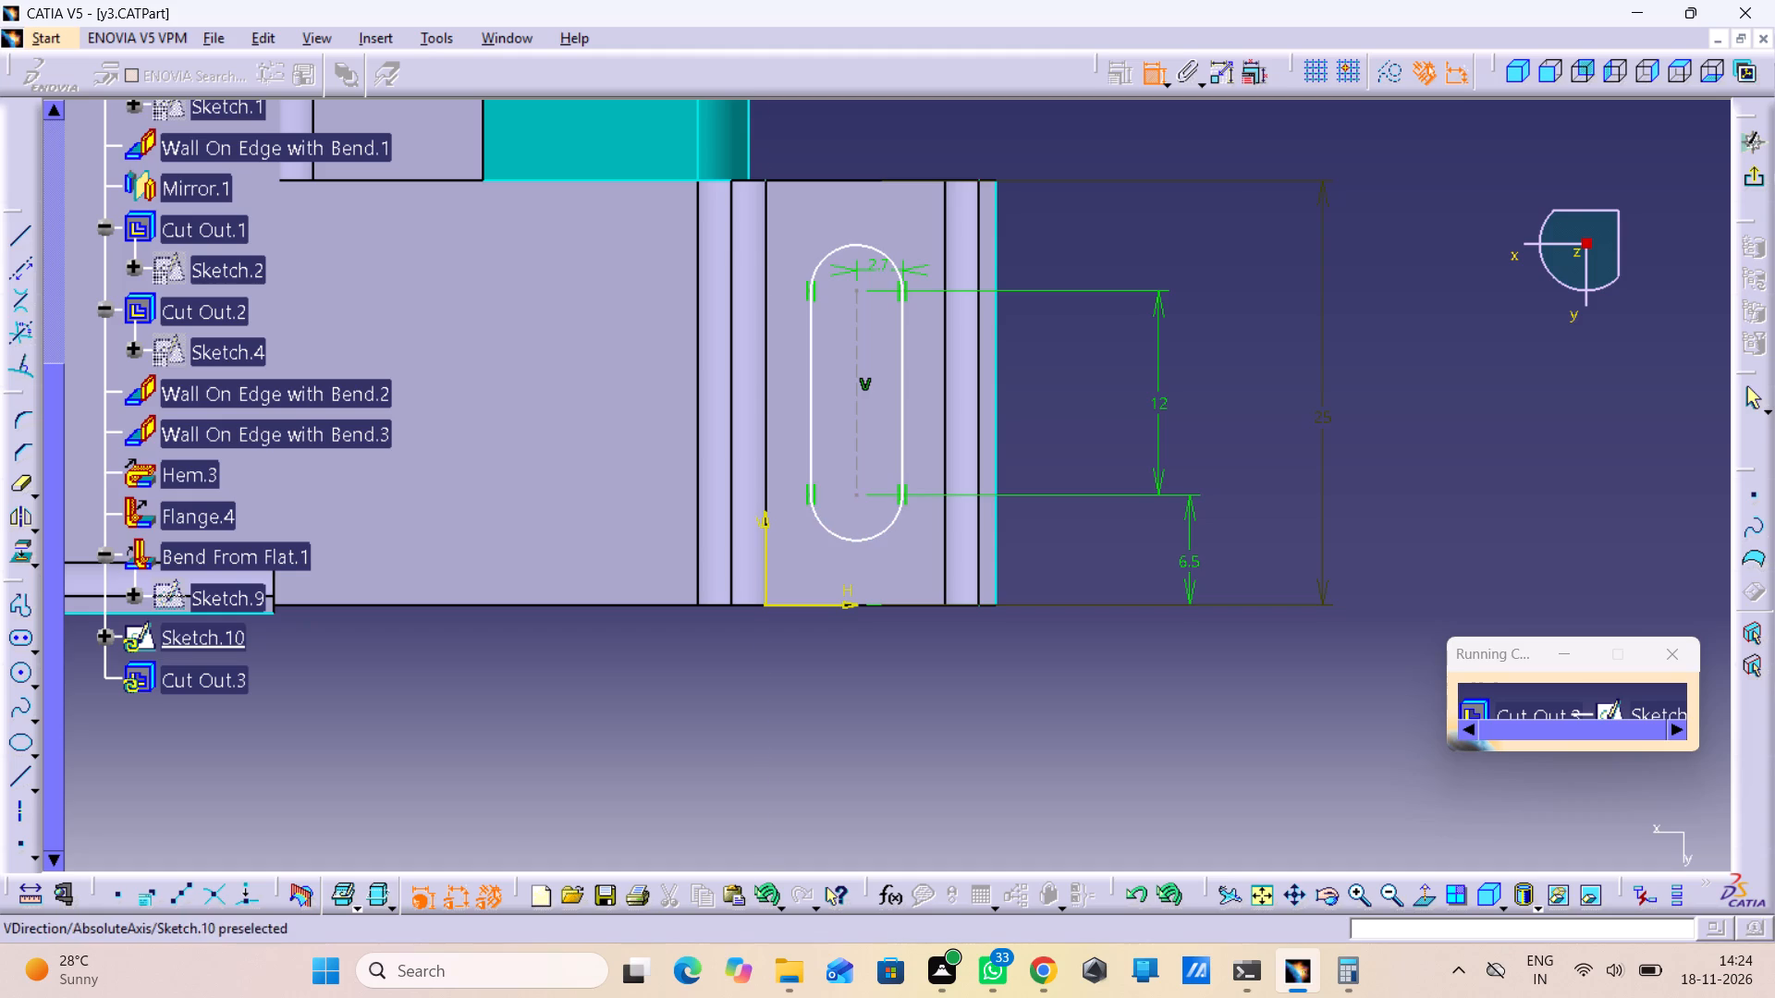
# Dimension the slot's centreline and the far bend edge of the flange's flat face, each from the vertical sketch axis.
pyautogui.click(765, 436)
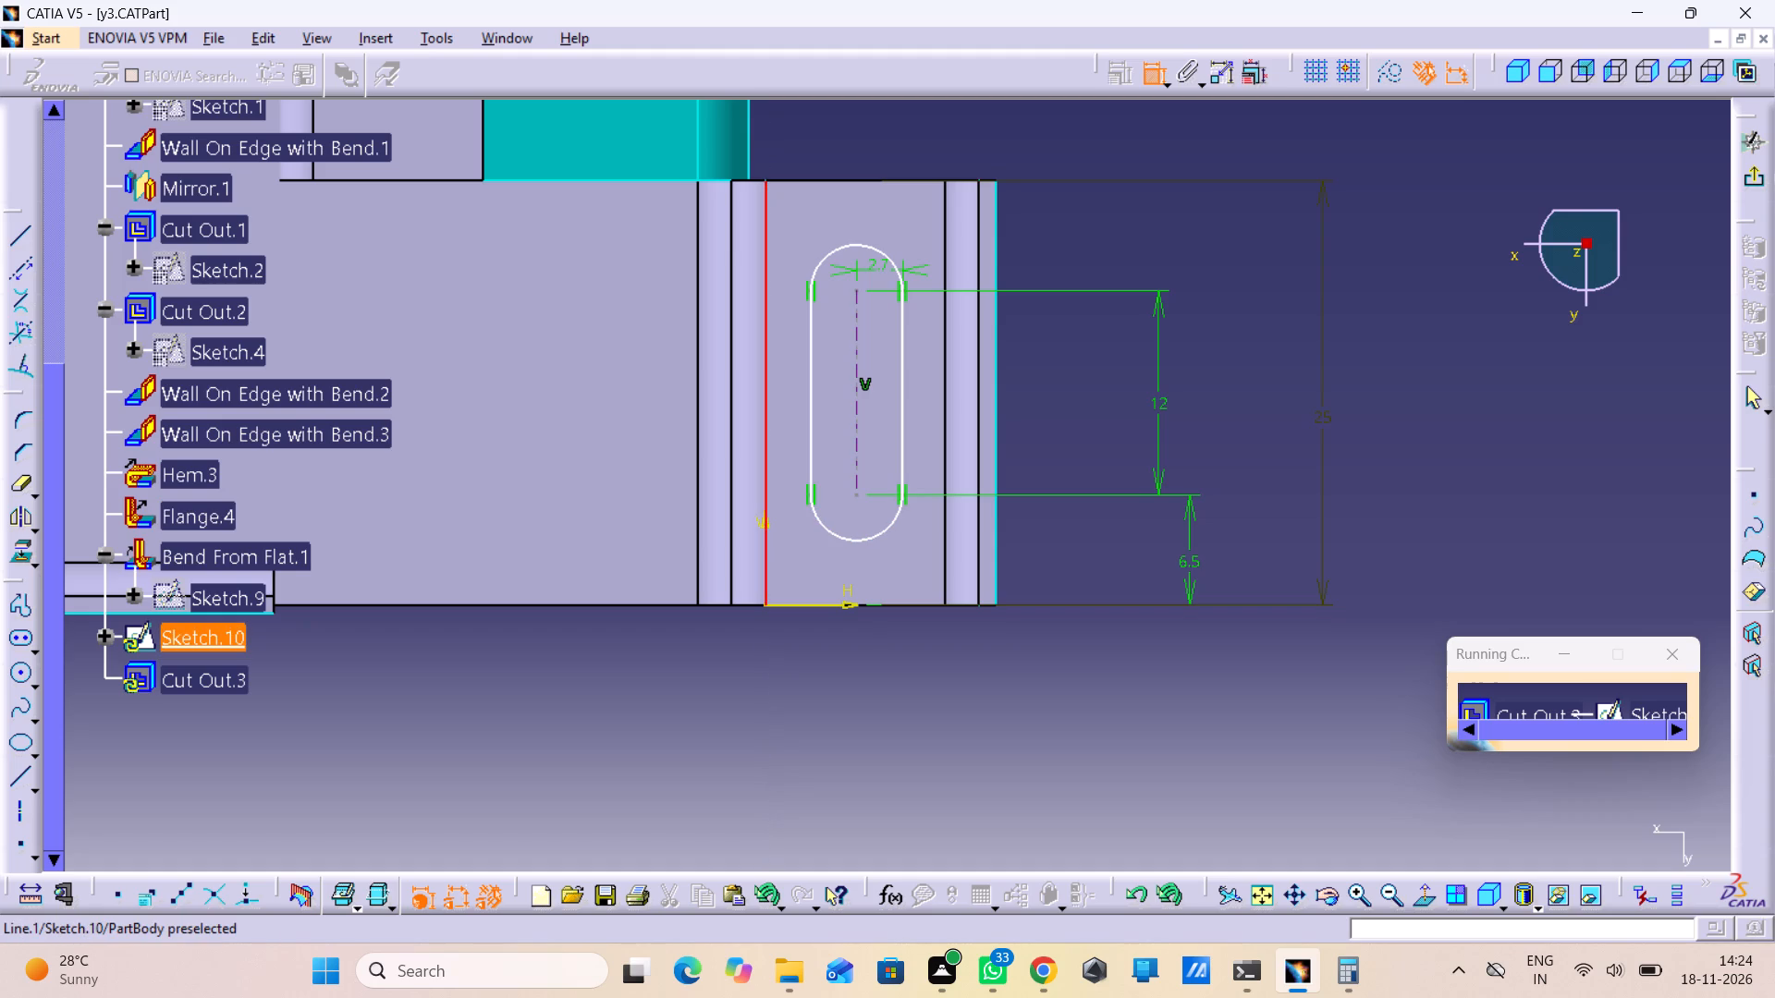
pyautogui.click(860, 414)
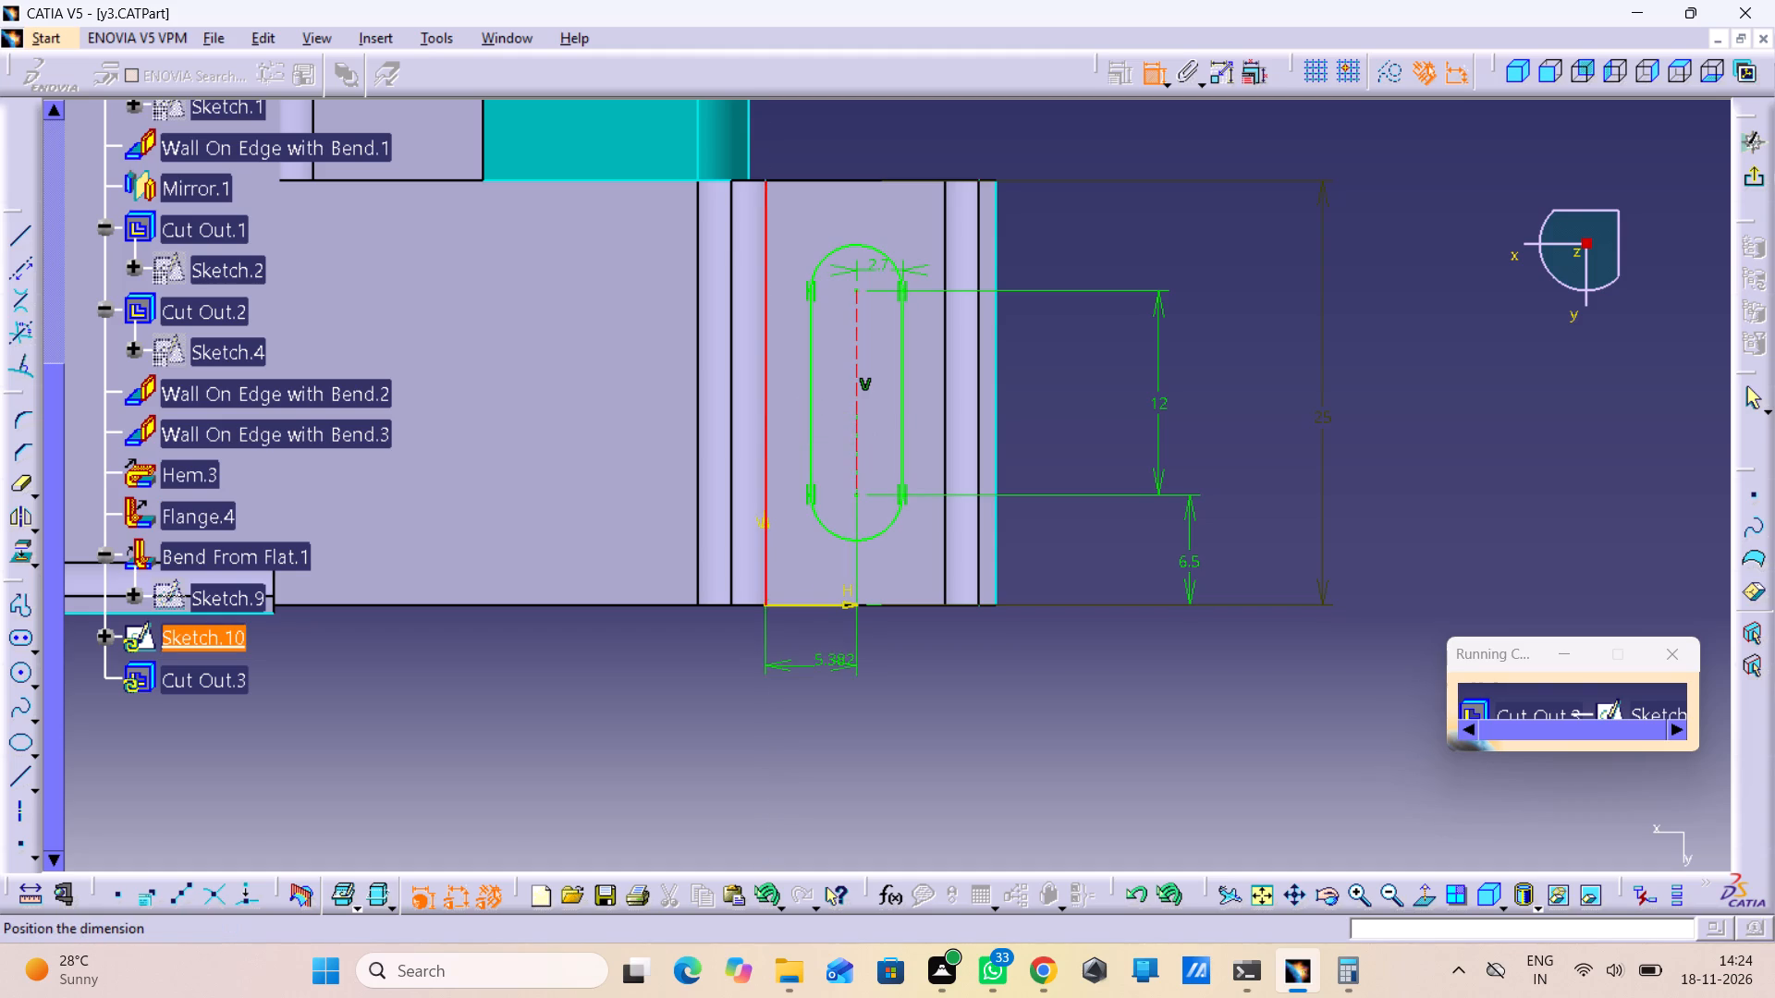
pyautogui.click(837, 684)
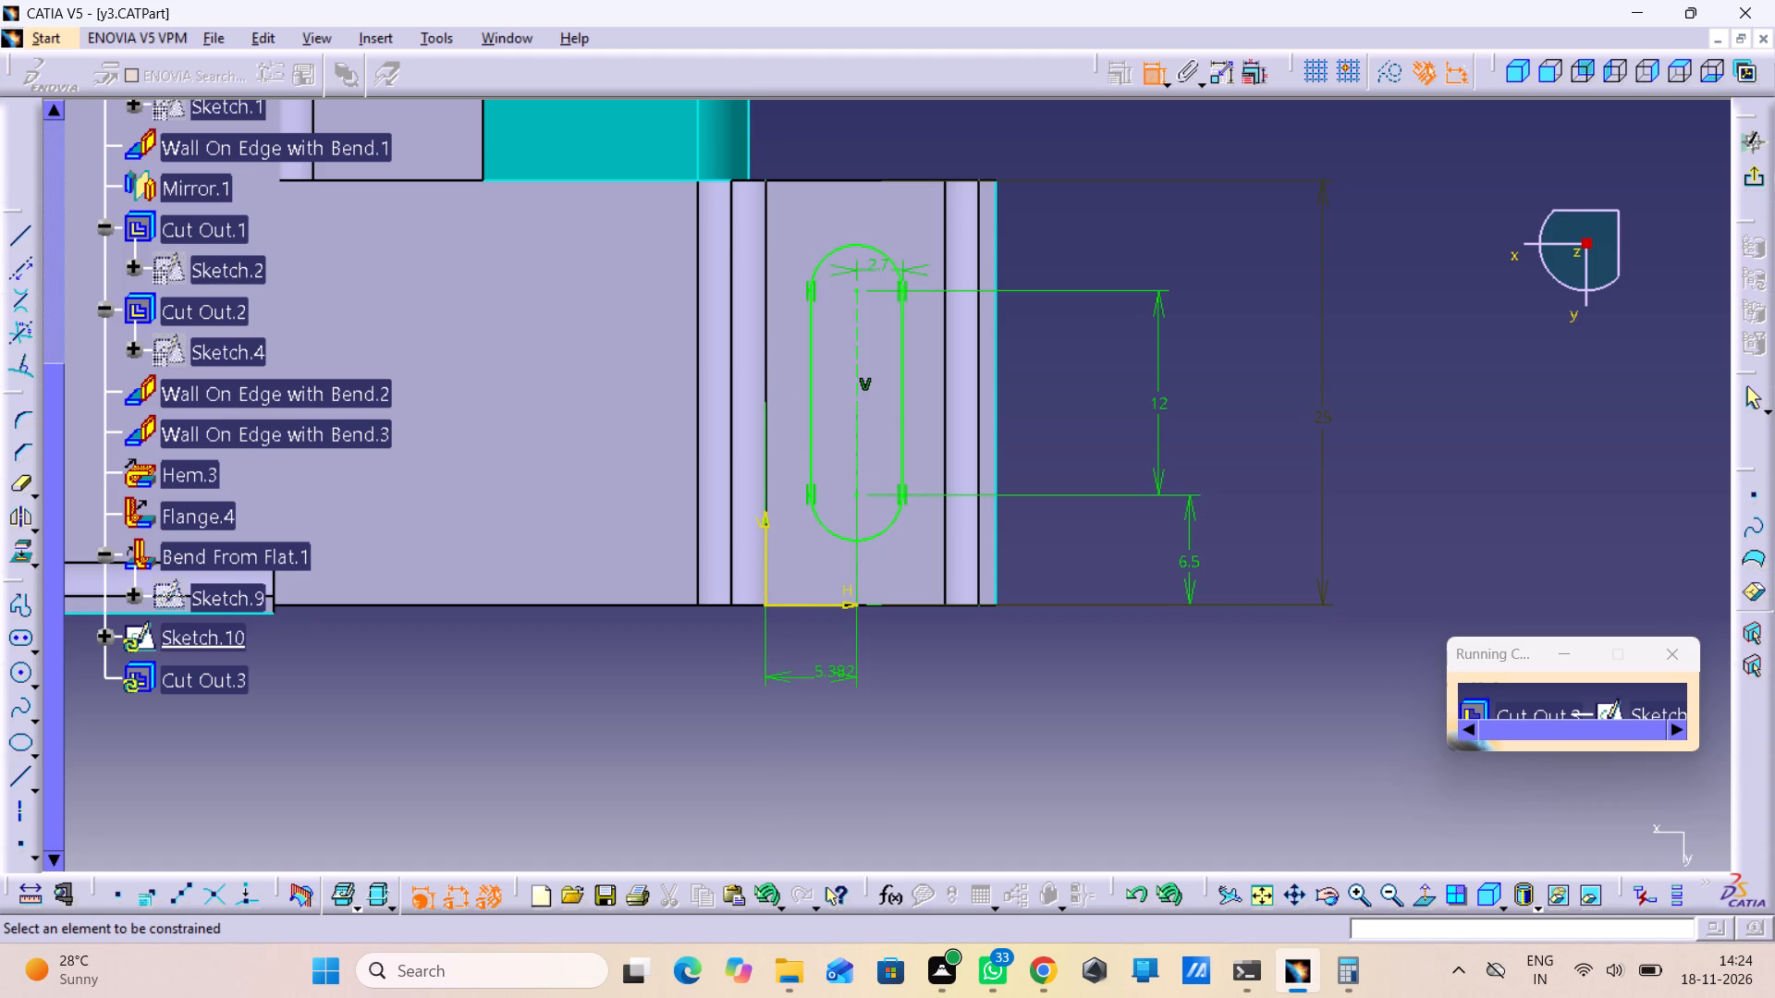
pyautogui.click(766, 336)
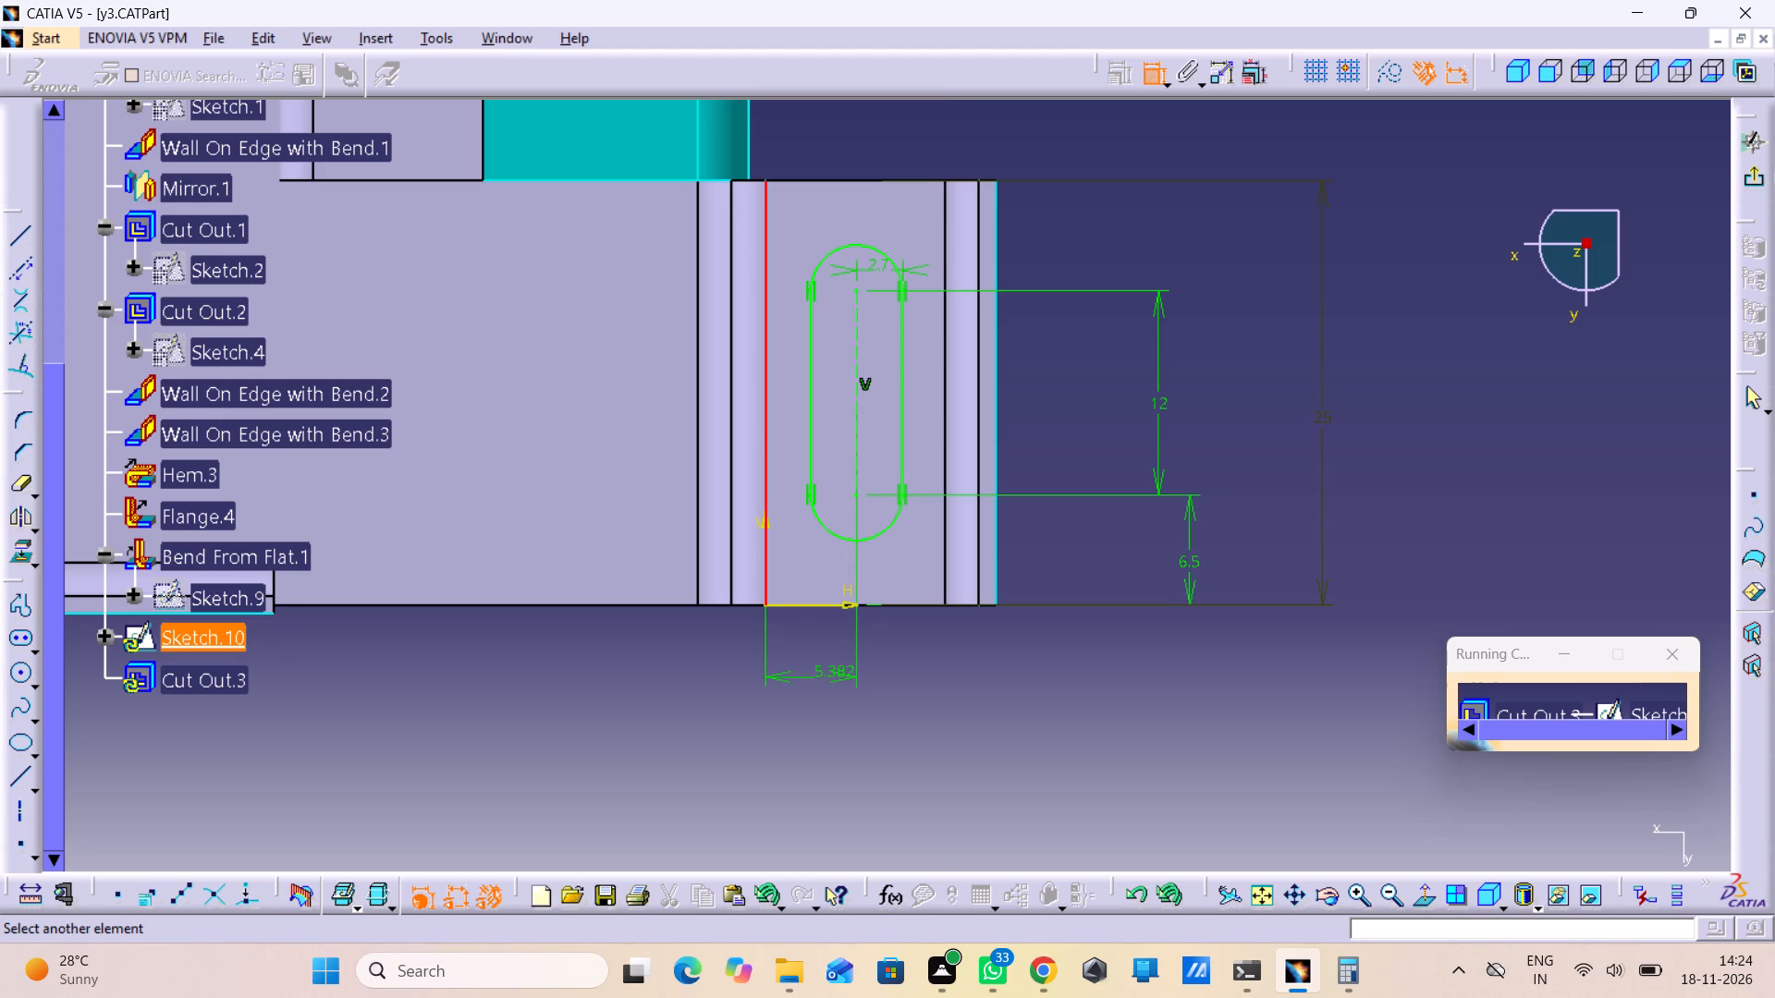
pyautogui.click(951, 363)
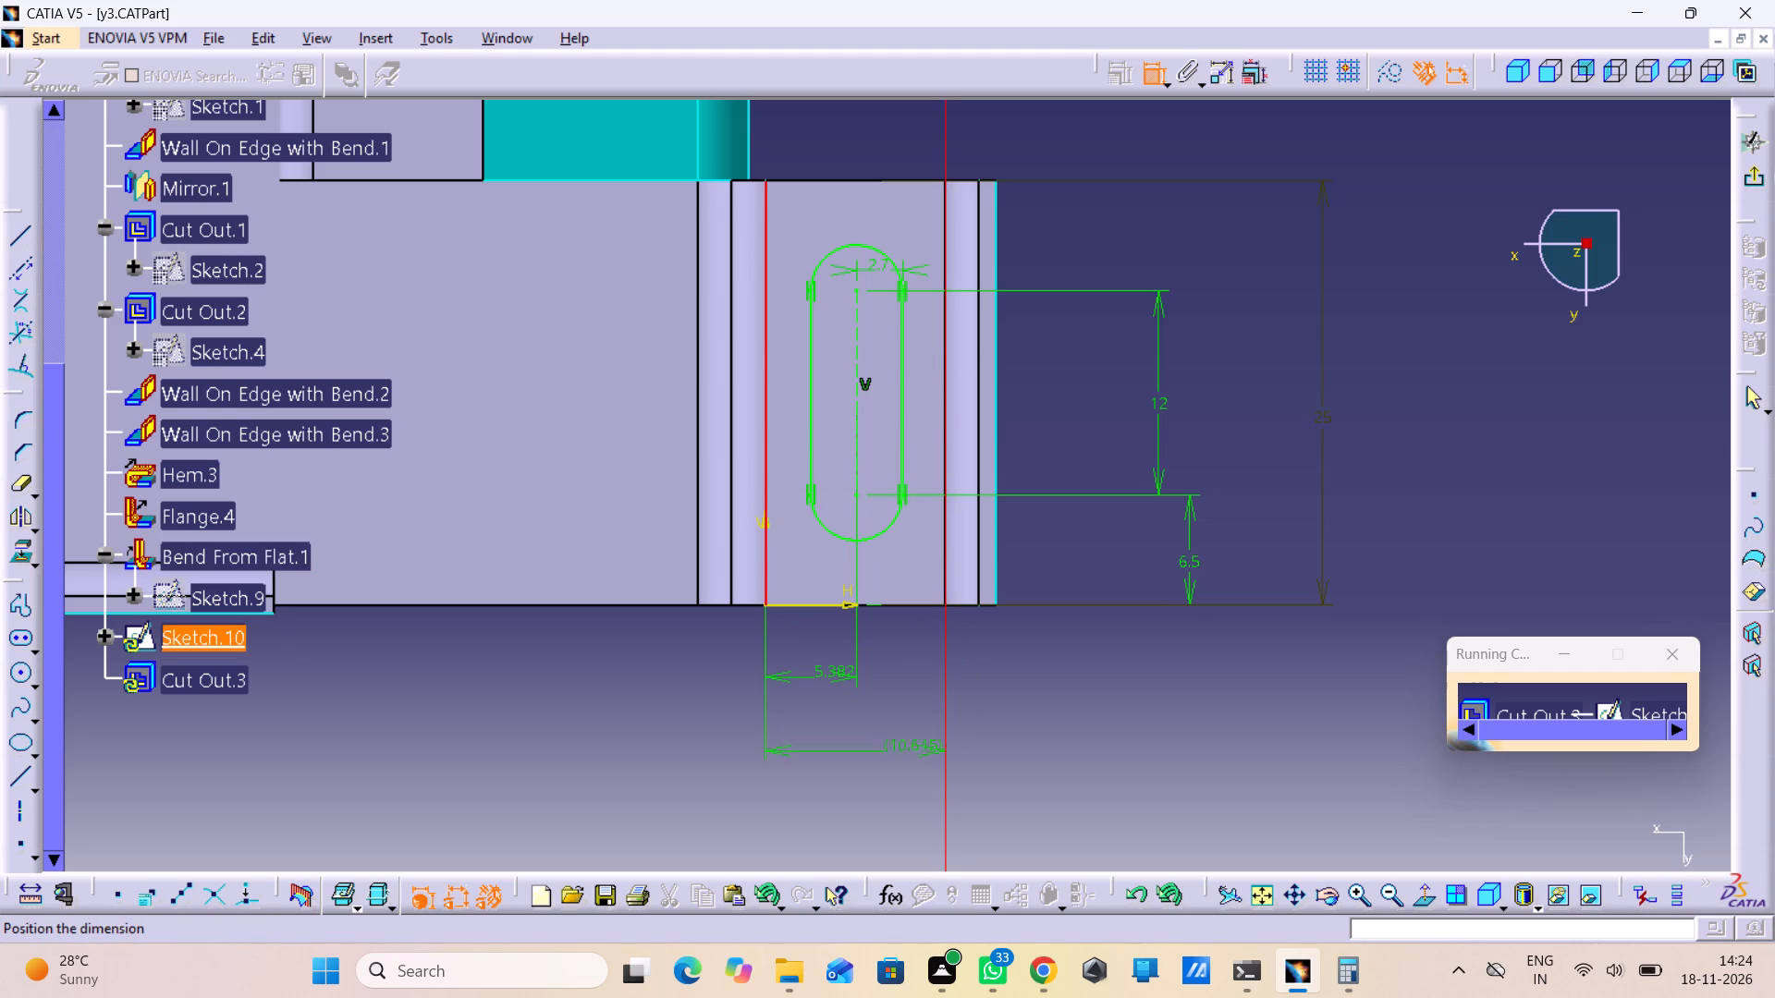
pyautogui.click(862, 741)
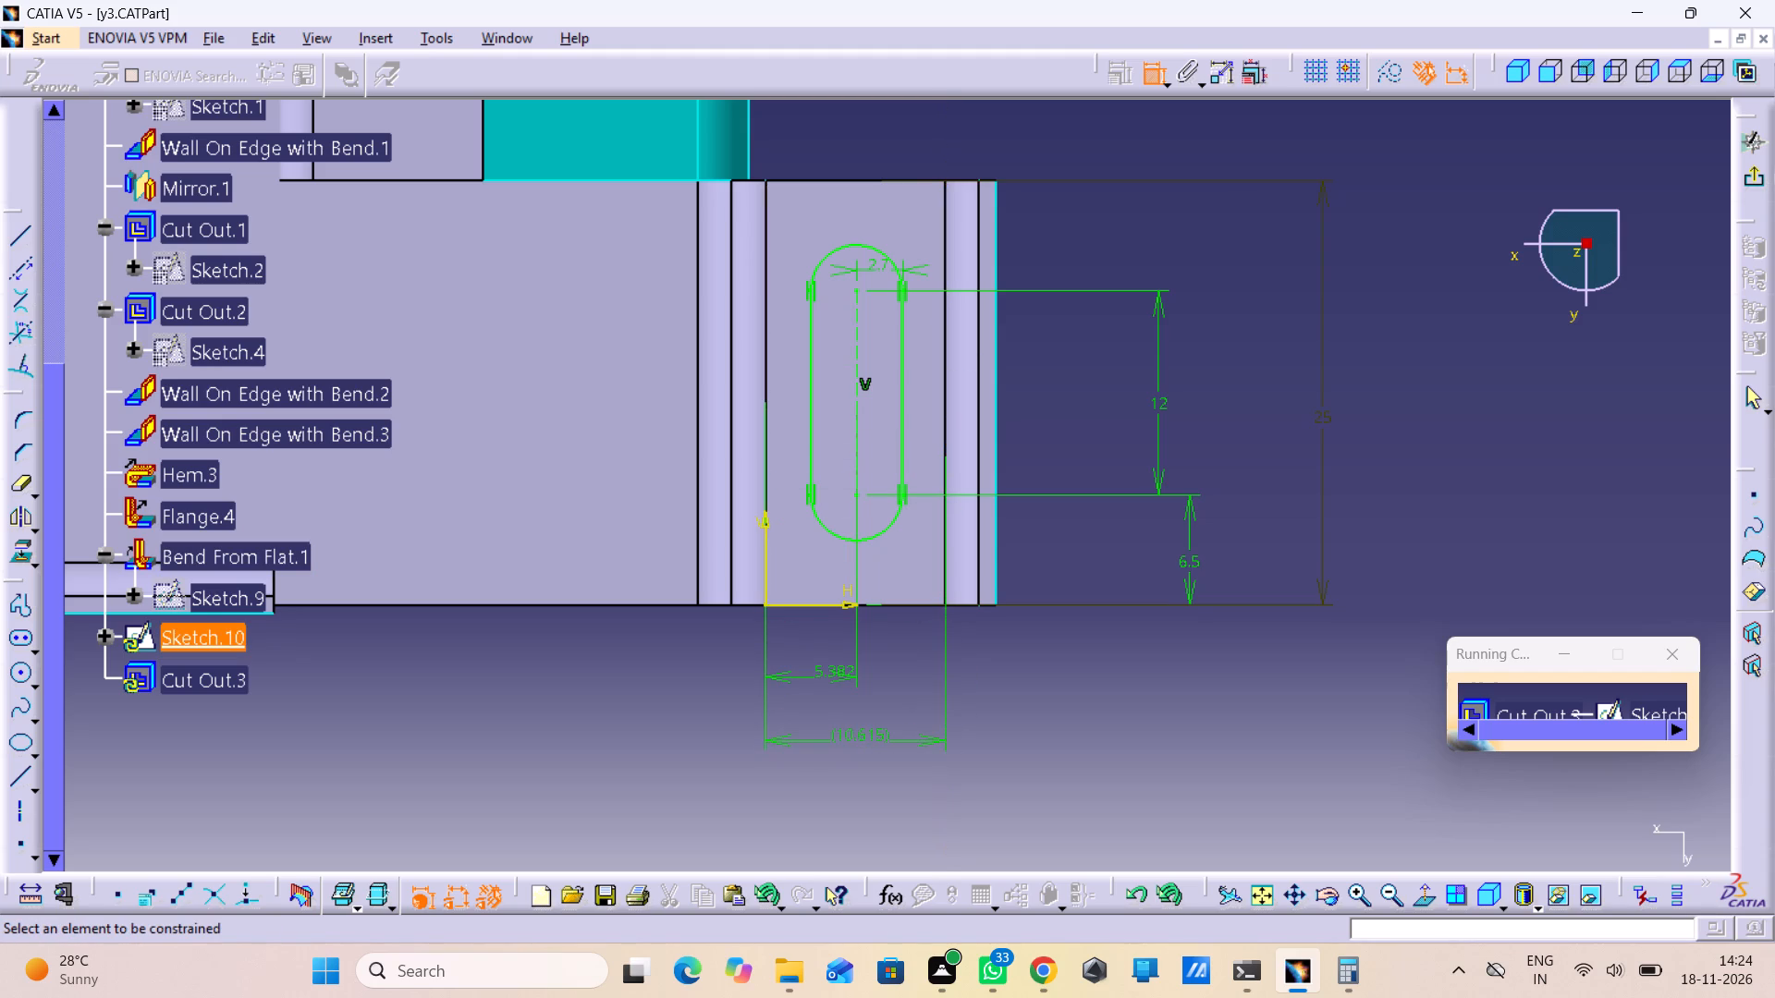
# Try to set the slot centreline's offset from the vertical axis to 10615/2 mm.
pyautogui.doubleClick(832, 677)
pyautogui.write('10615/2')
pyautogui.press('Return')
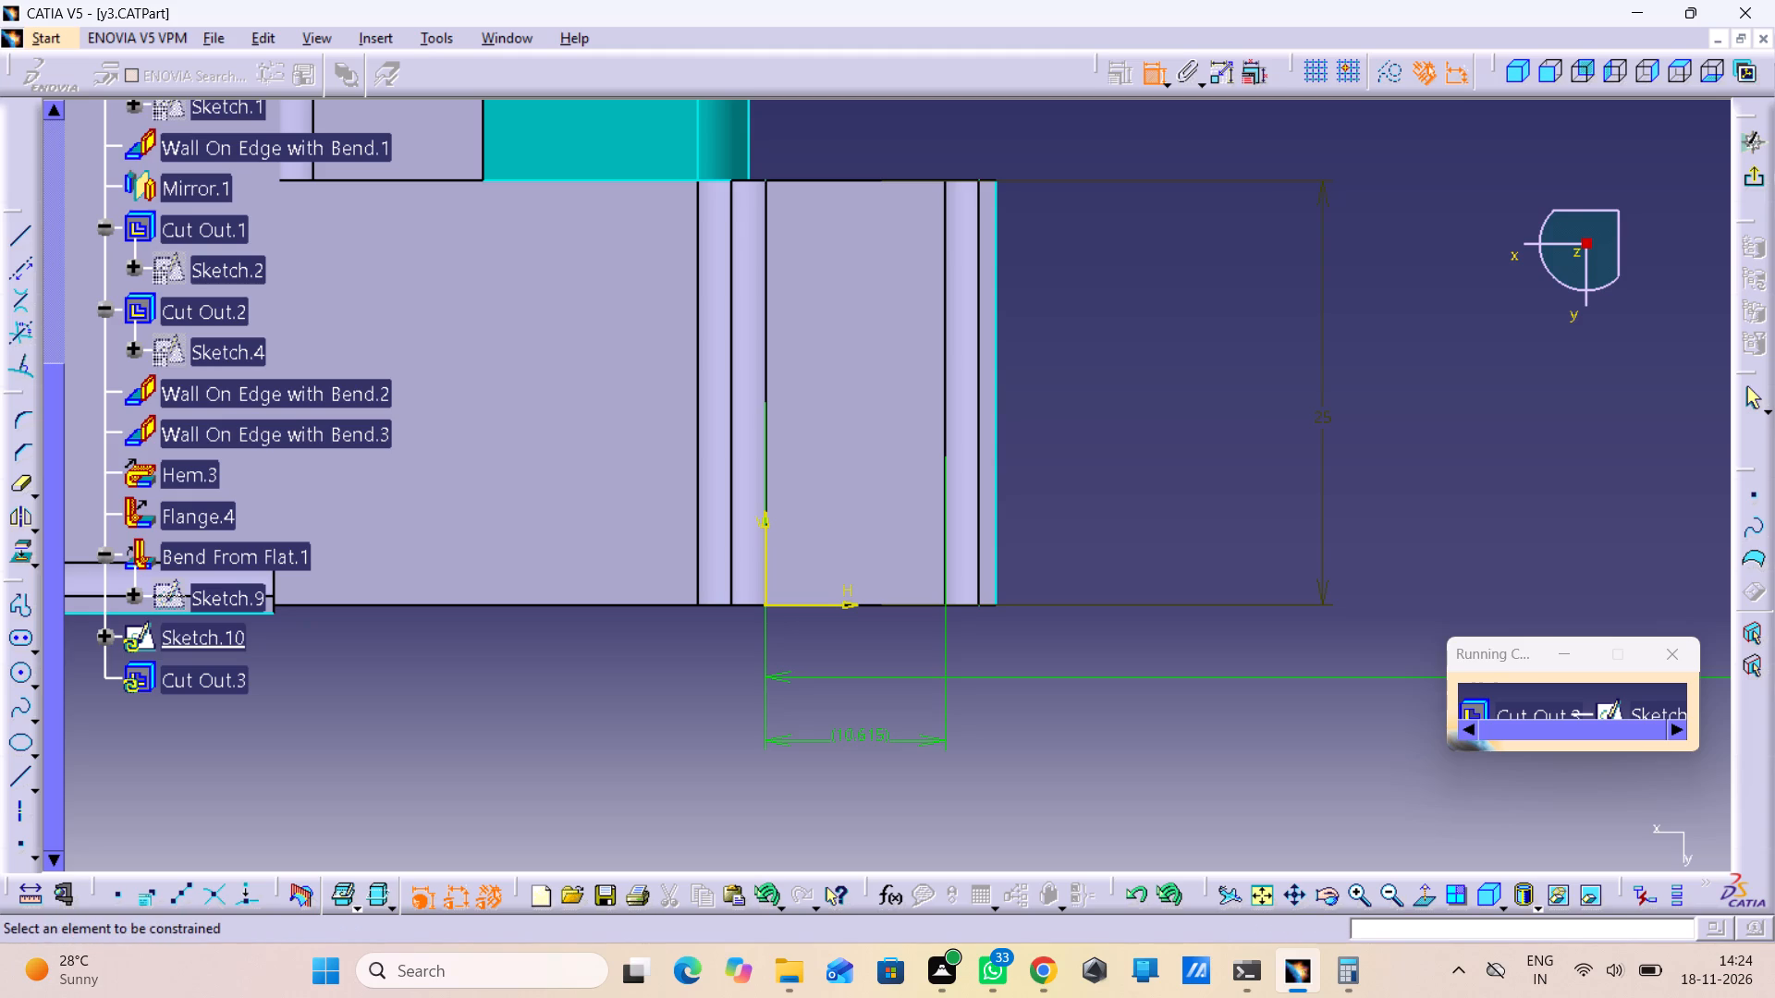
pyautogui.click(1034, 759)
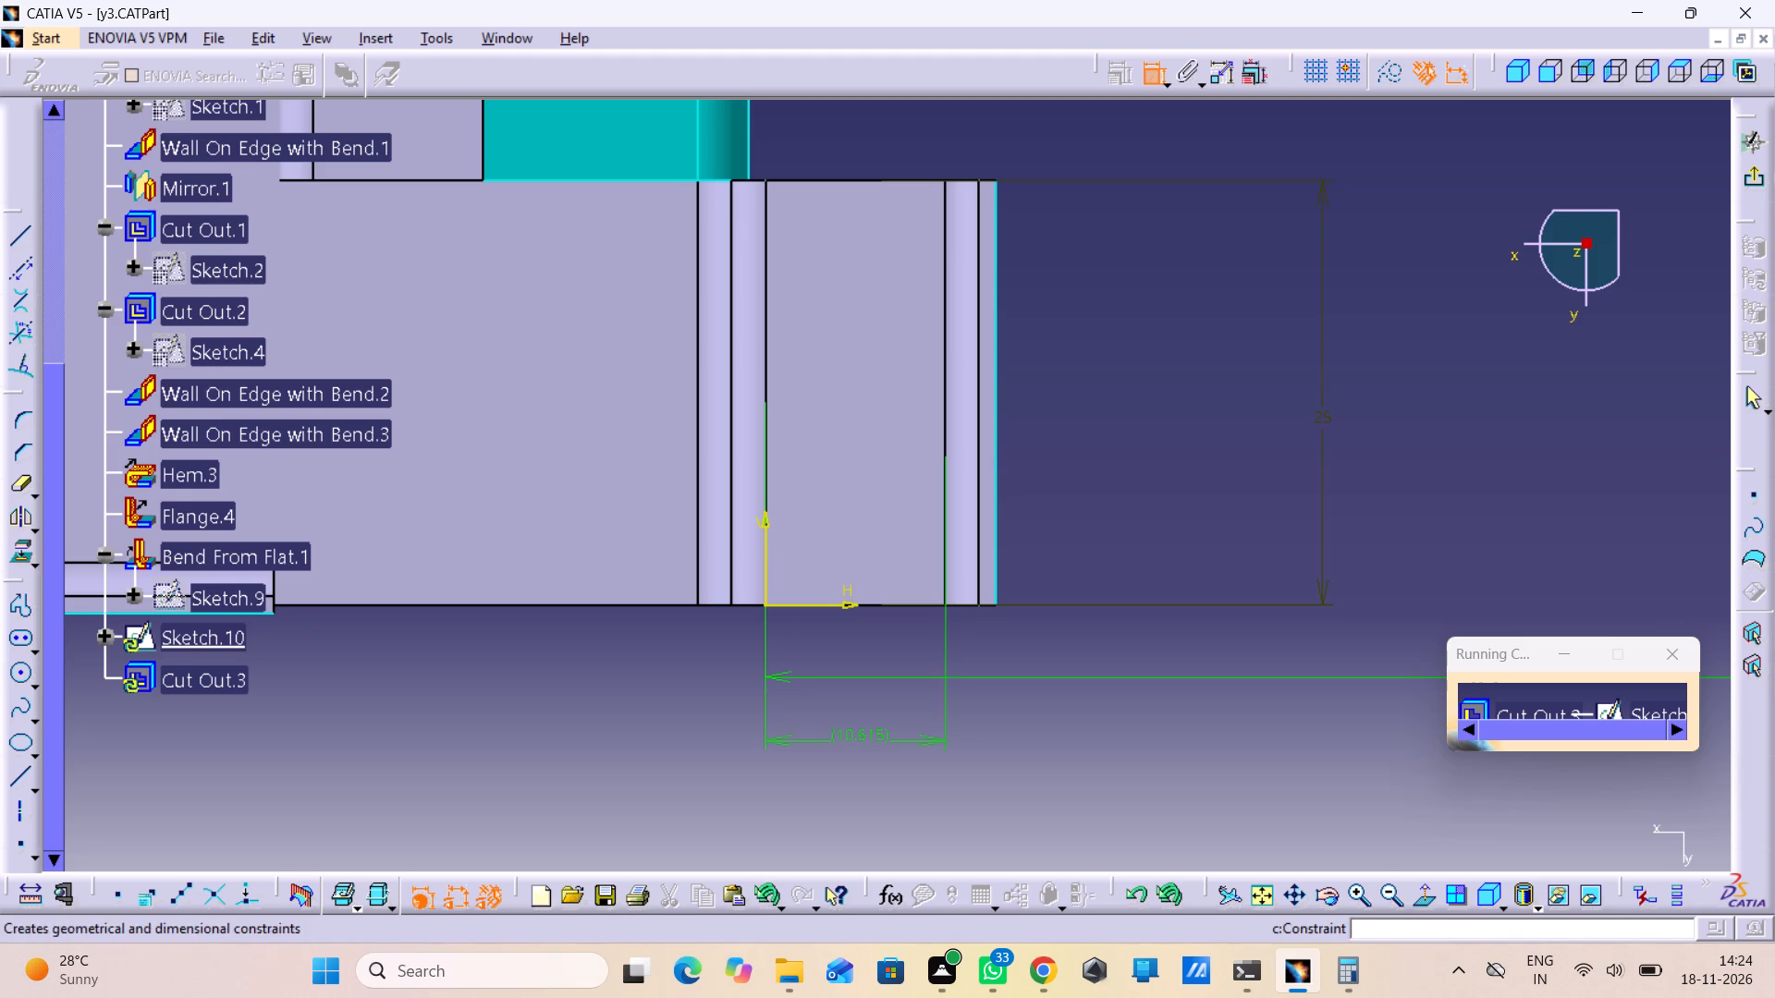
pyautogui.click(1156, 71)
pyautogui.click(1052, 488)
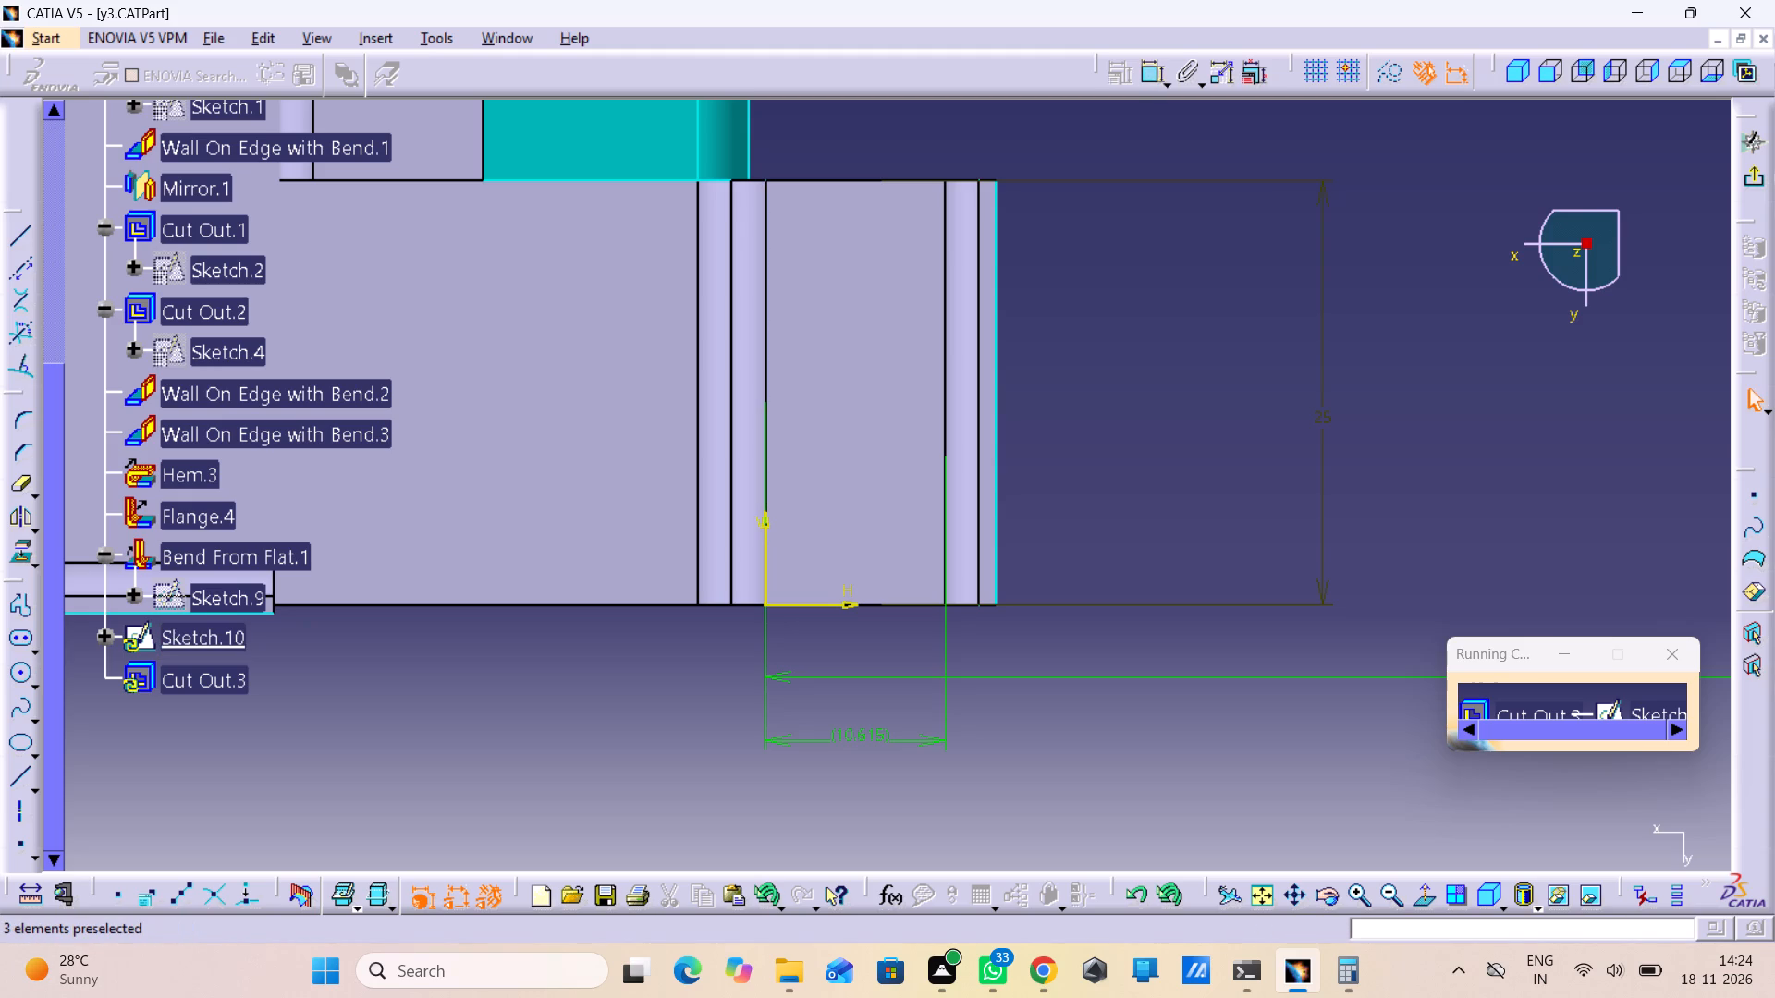
# Set the slot centreline's offset from the vertical axis to 10.615/2 mm.
pyautogui.doubleClick(1190, 676)
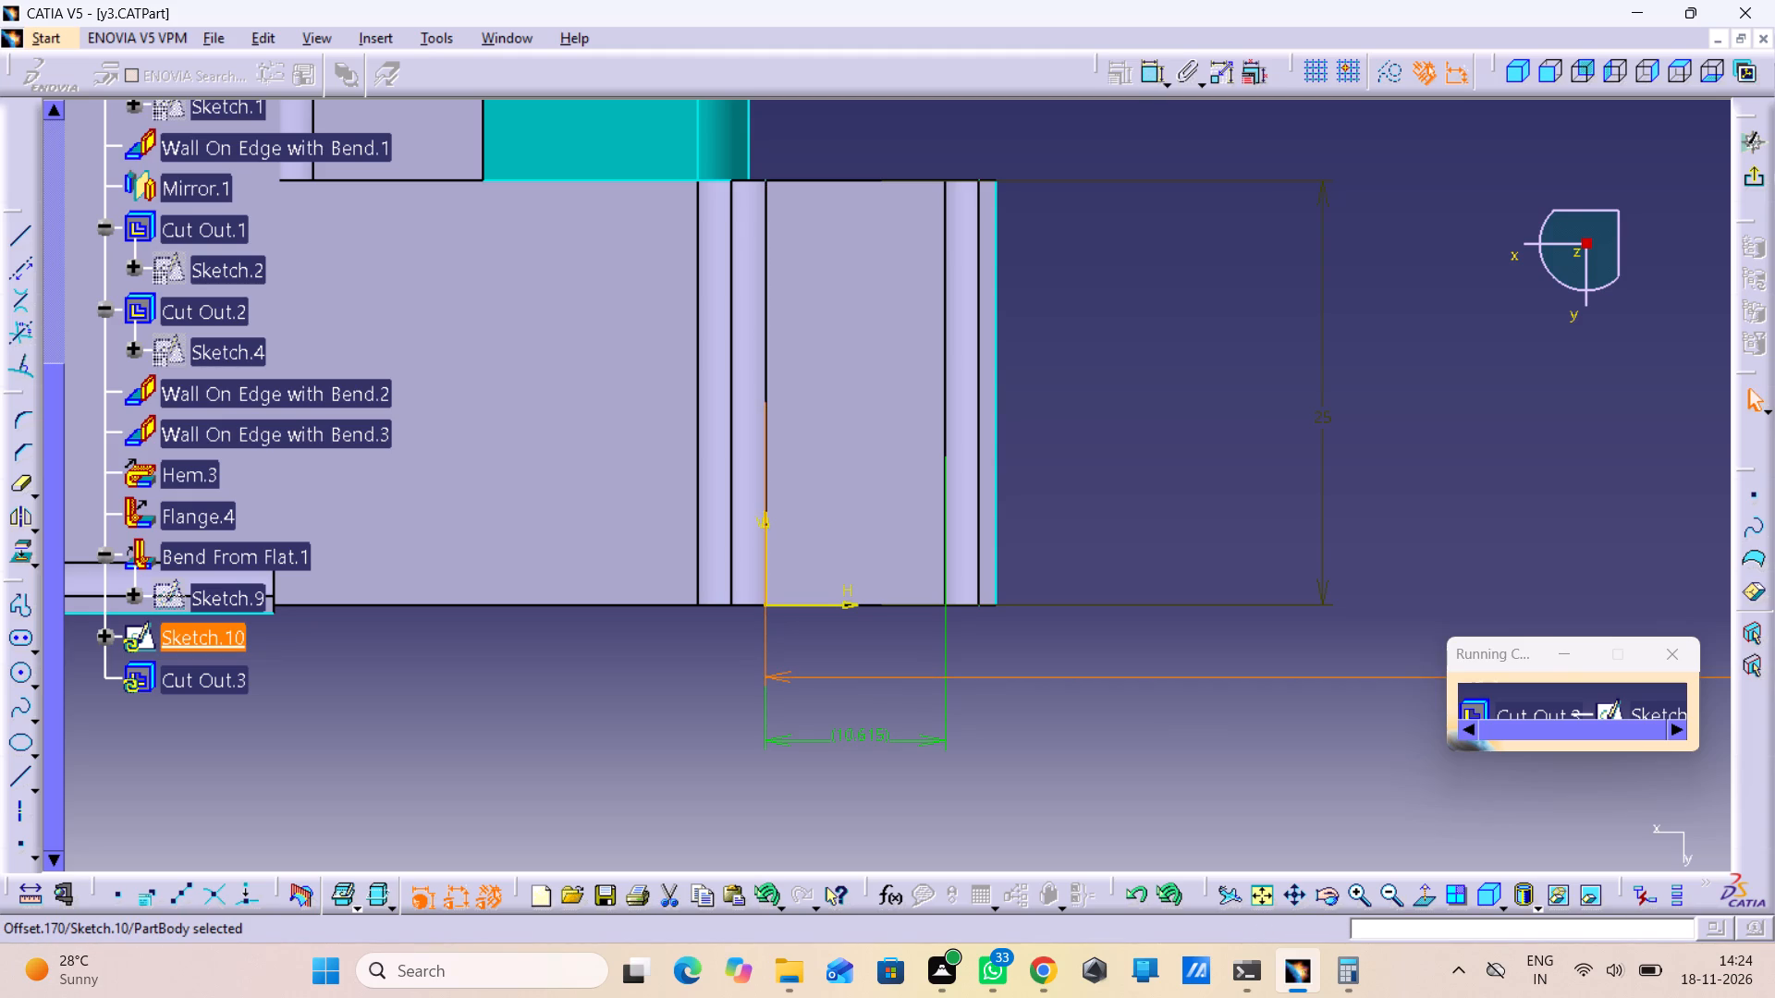
pyautogui.doubleClick(1190, 674)
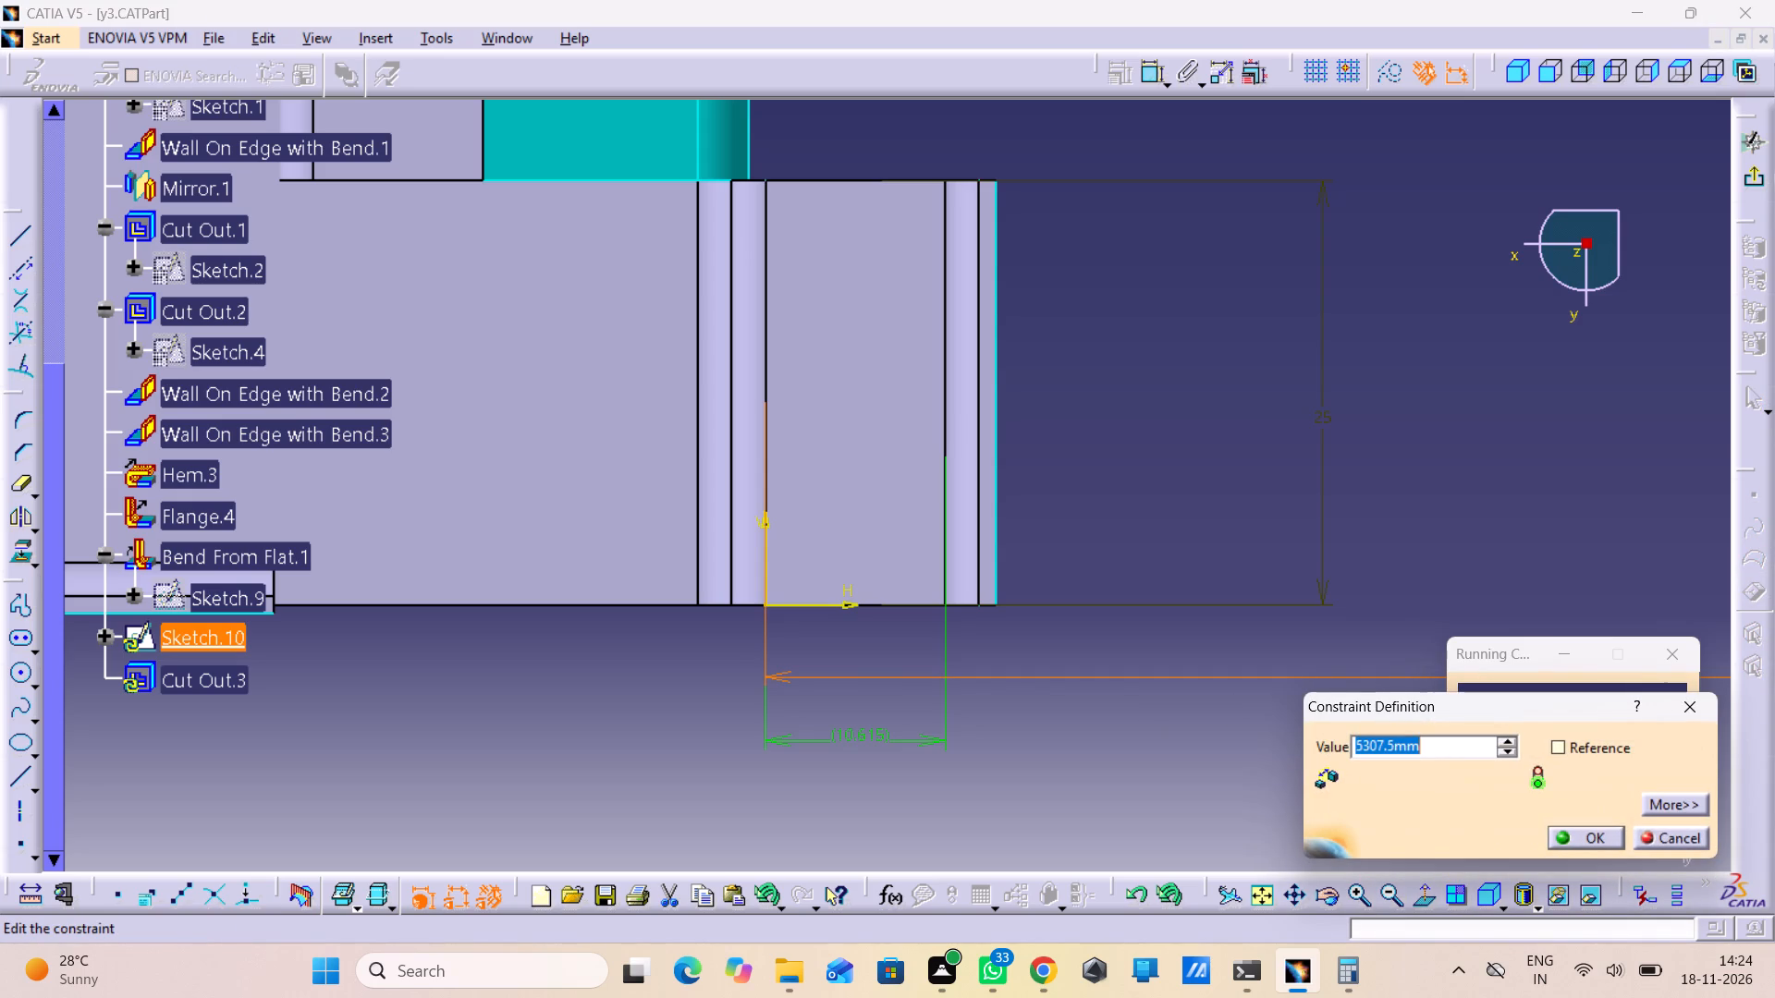
pyautogui.write('10.61')
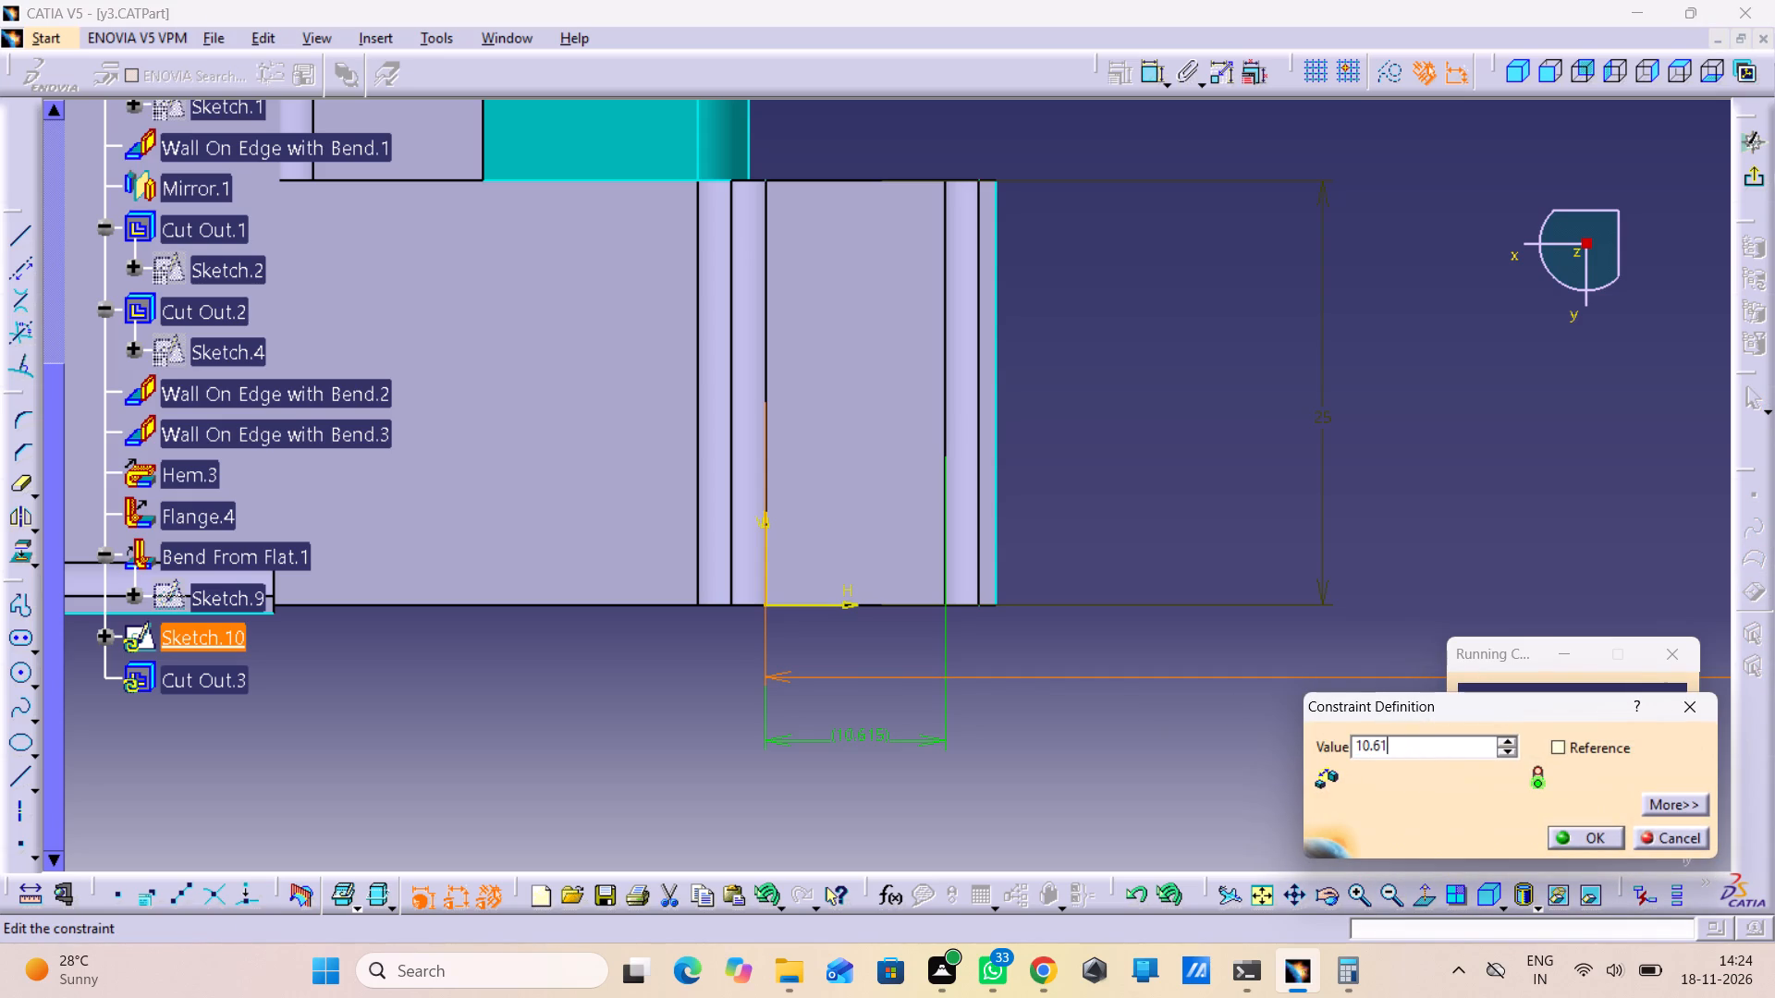
pyautogui.press('5')
pyautogui.write('/2')
pyautogui.press('Return')
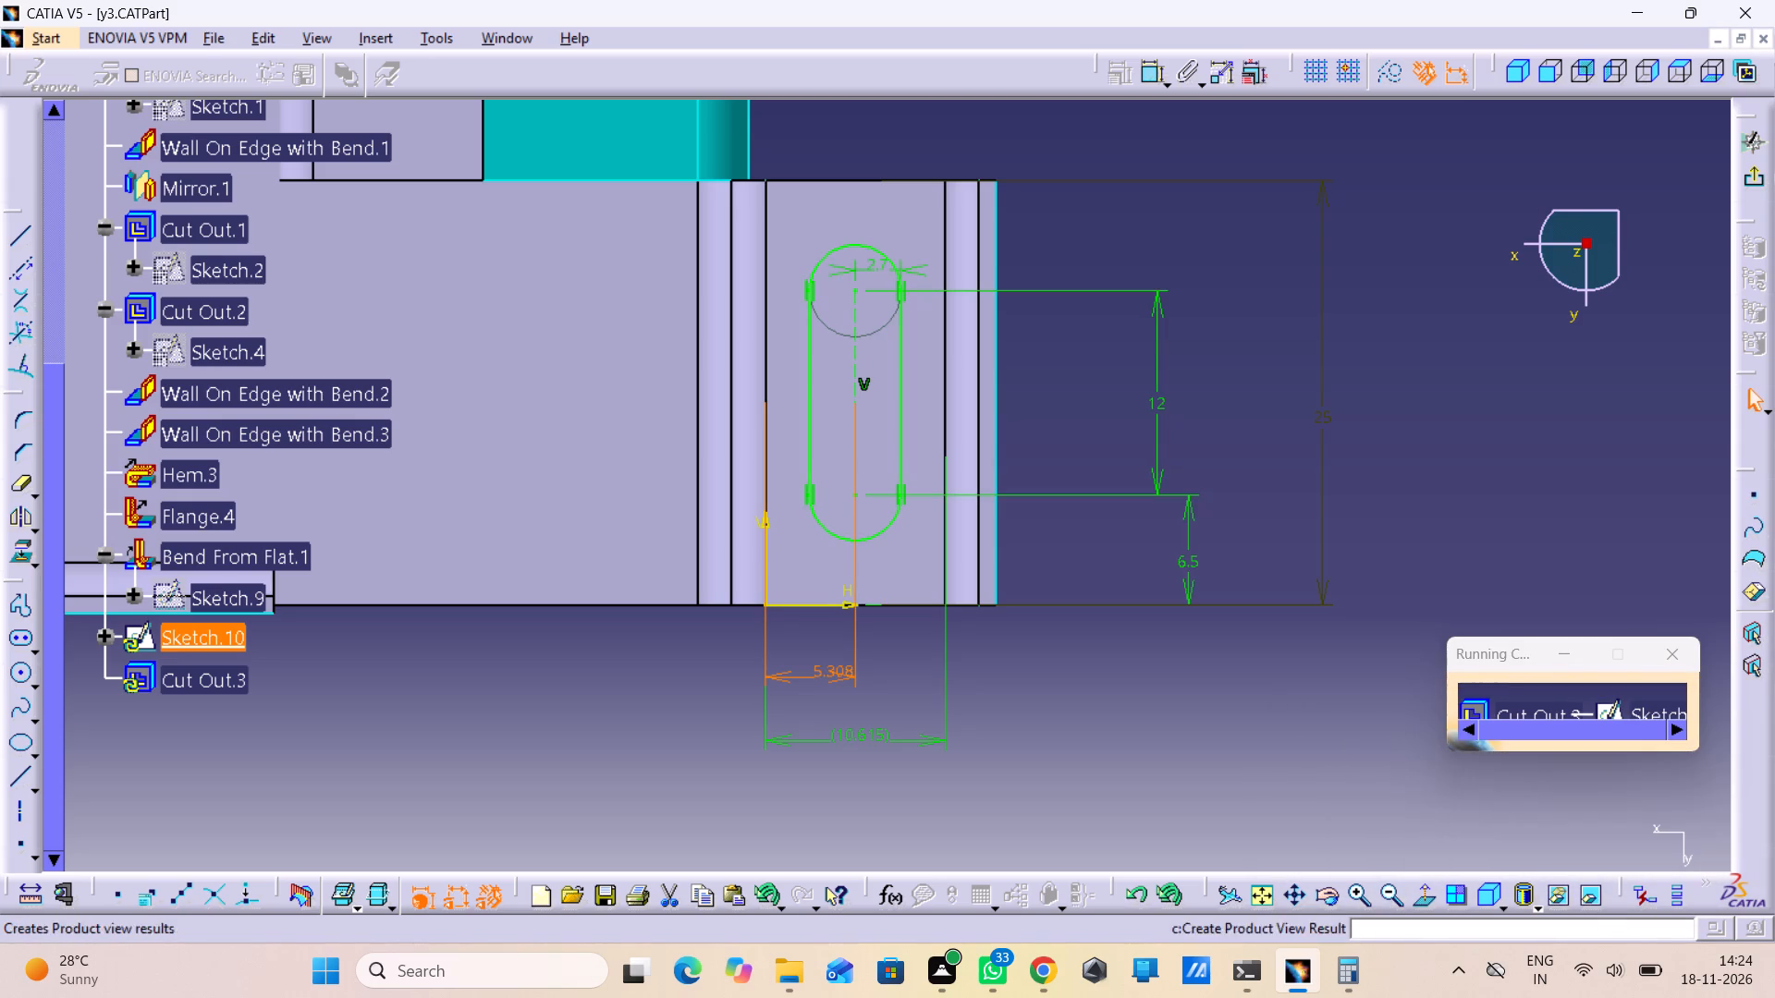
# Finish the slot sketch and create the sheet-metal standard cutout through the flange with the up-to-next limit.
pyautogui.click(1757, 178)
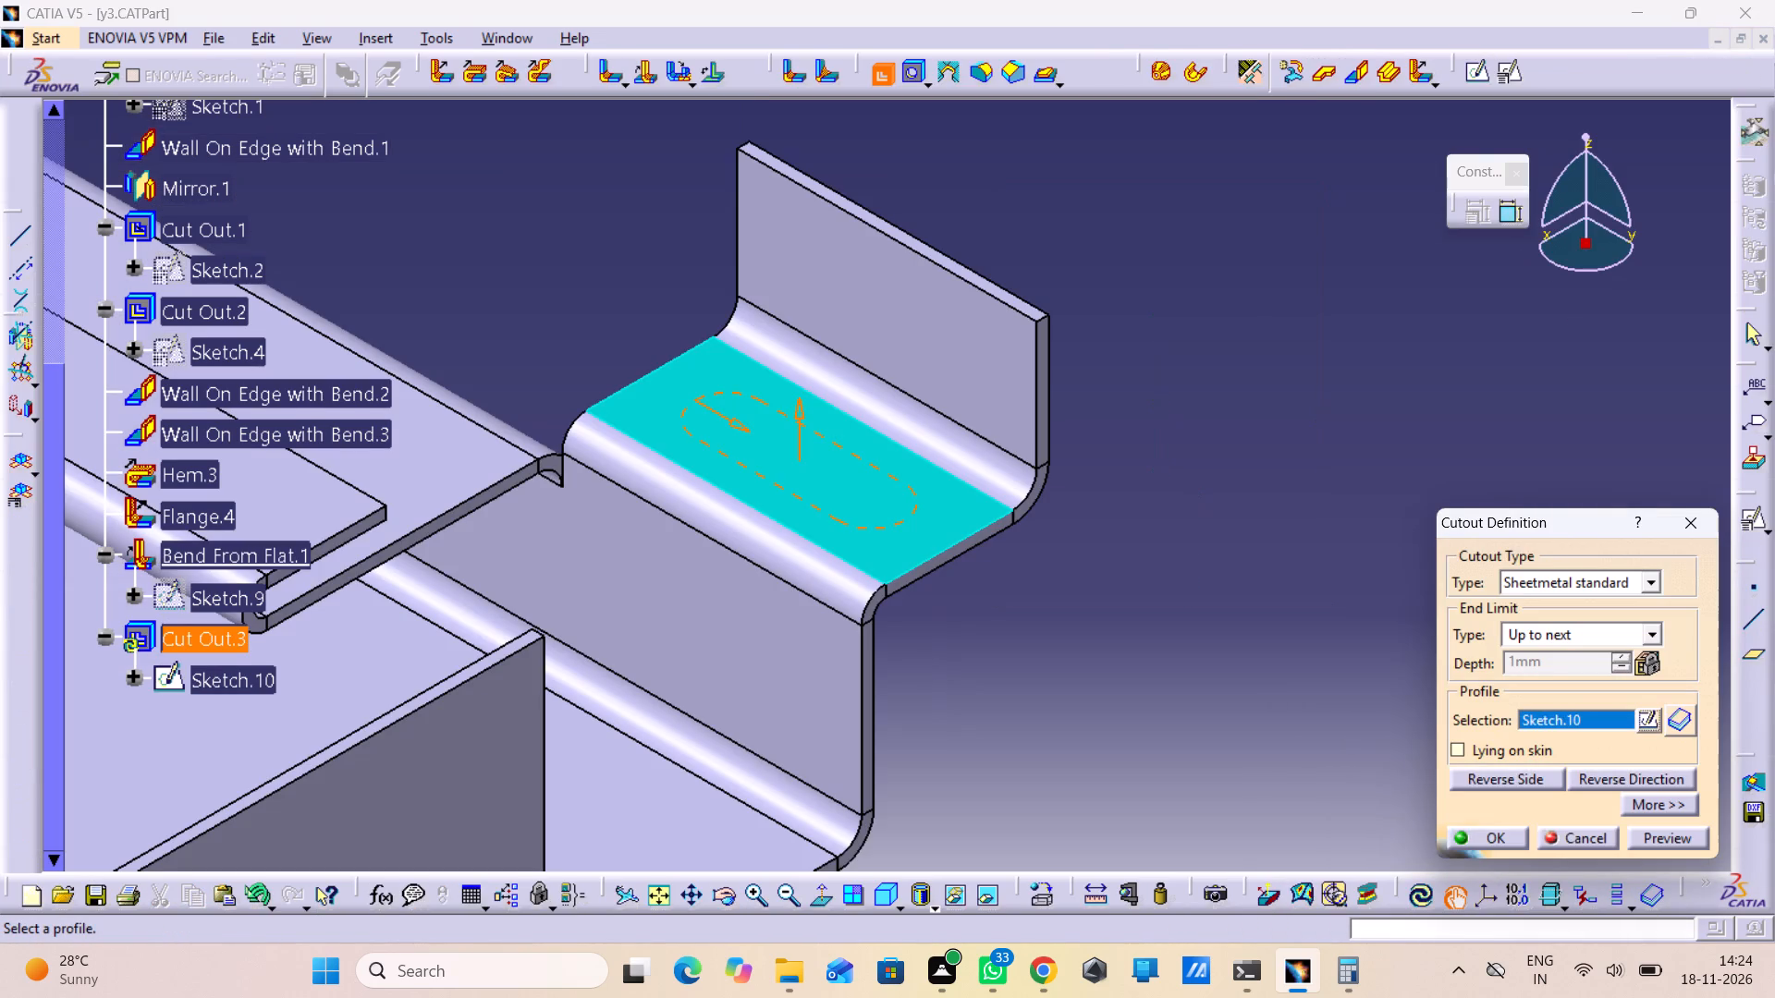
pyautogui.click(1492, 851)
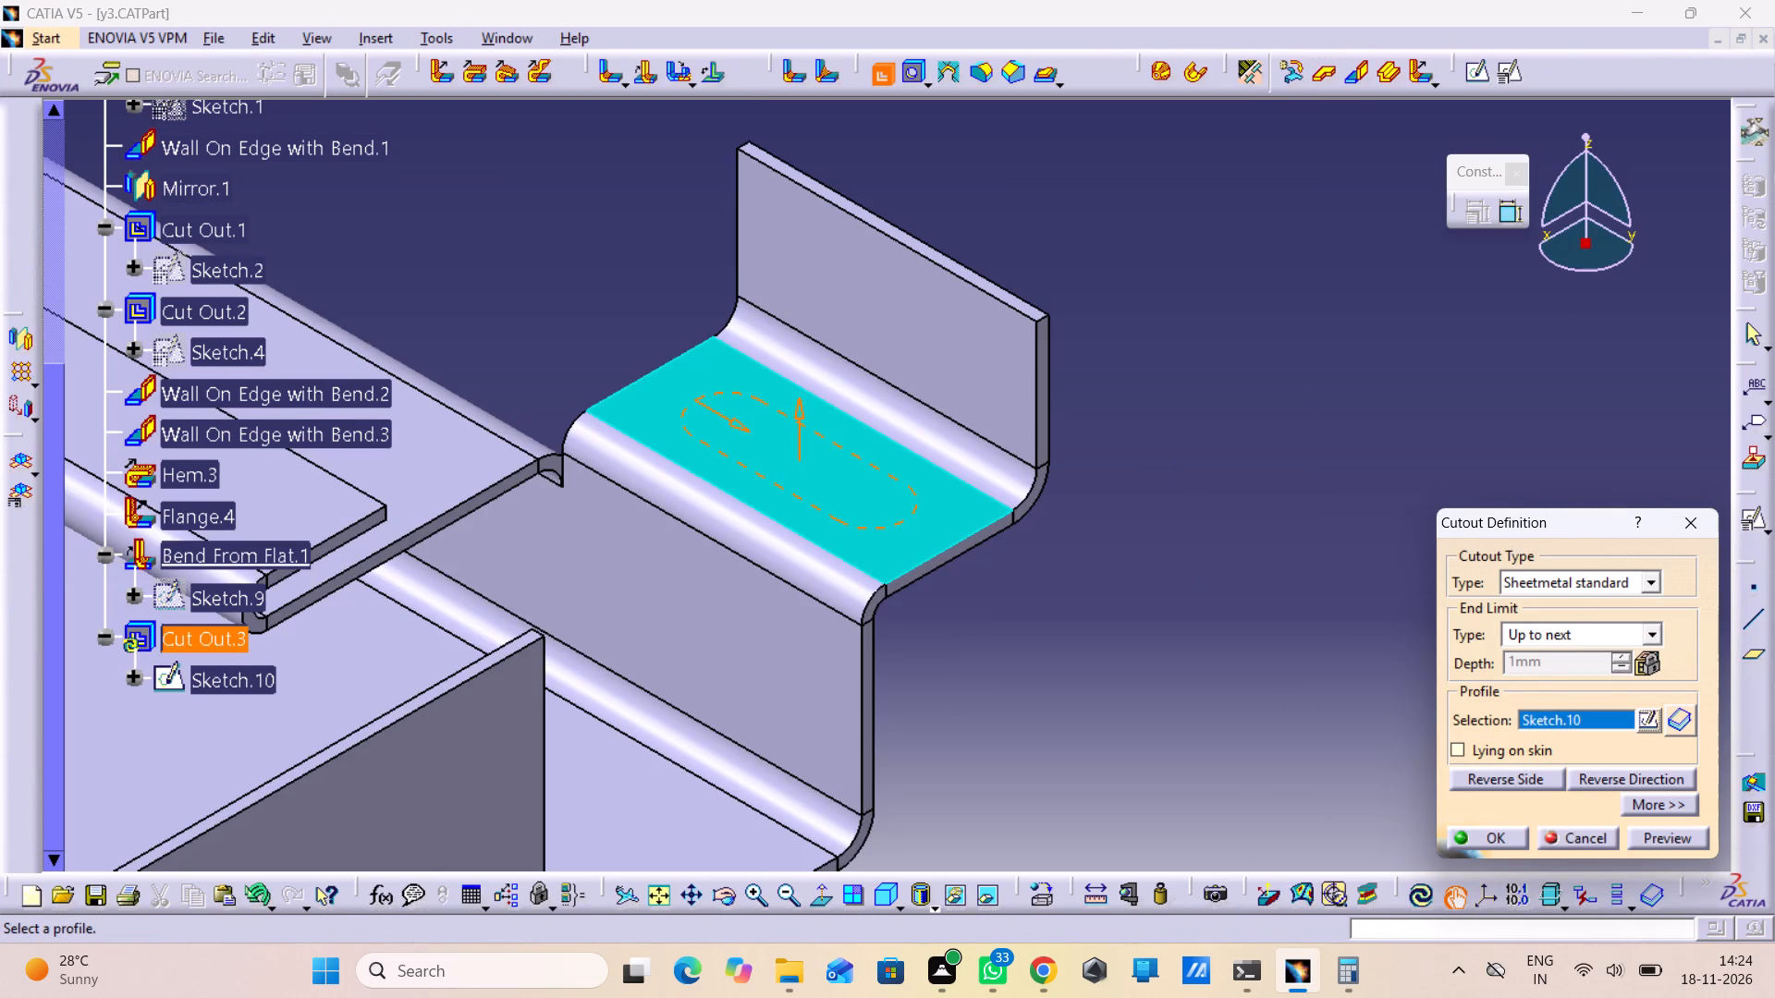
pyautogui.click(1505, 841)
pyautogui.click(1250, 667)
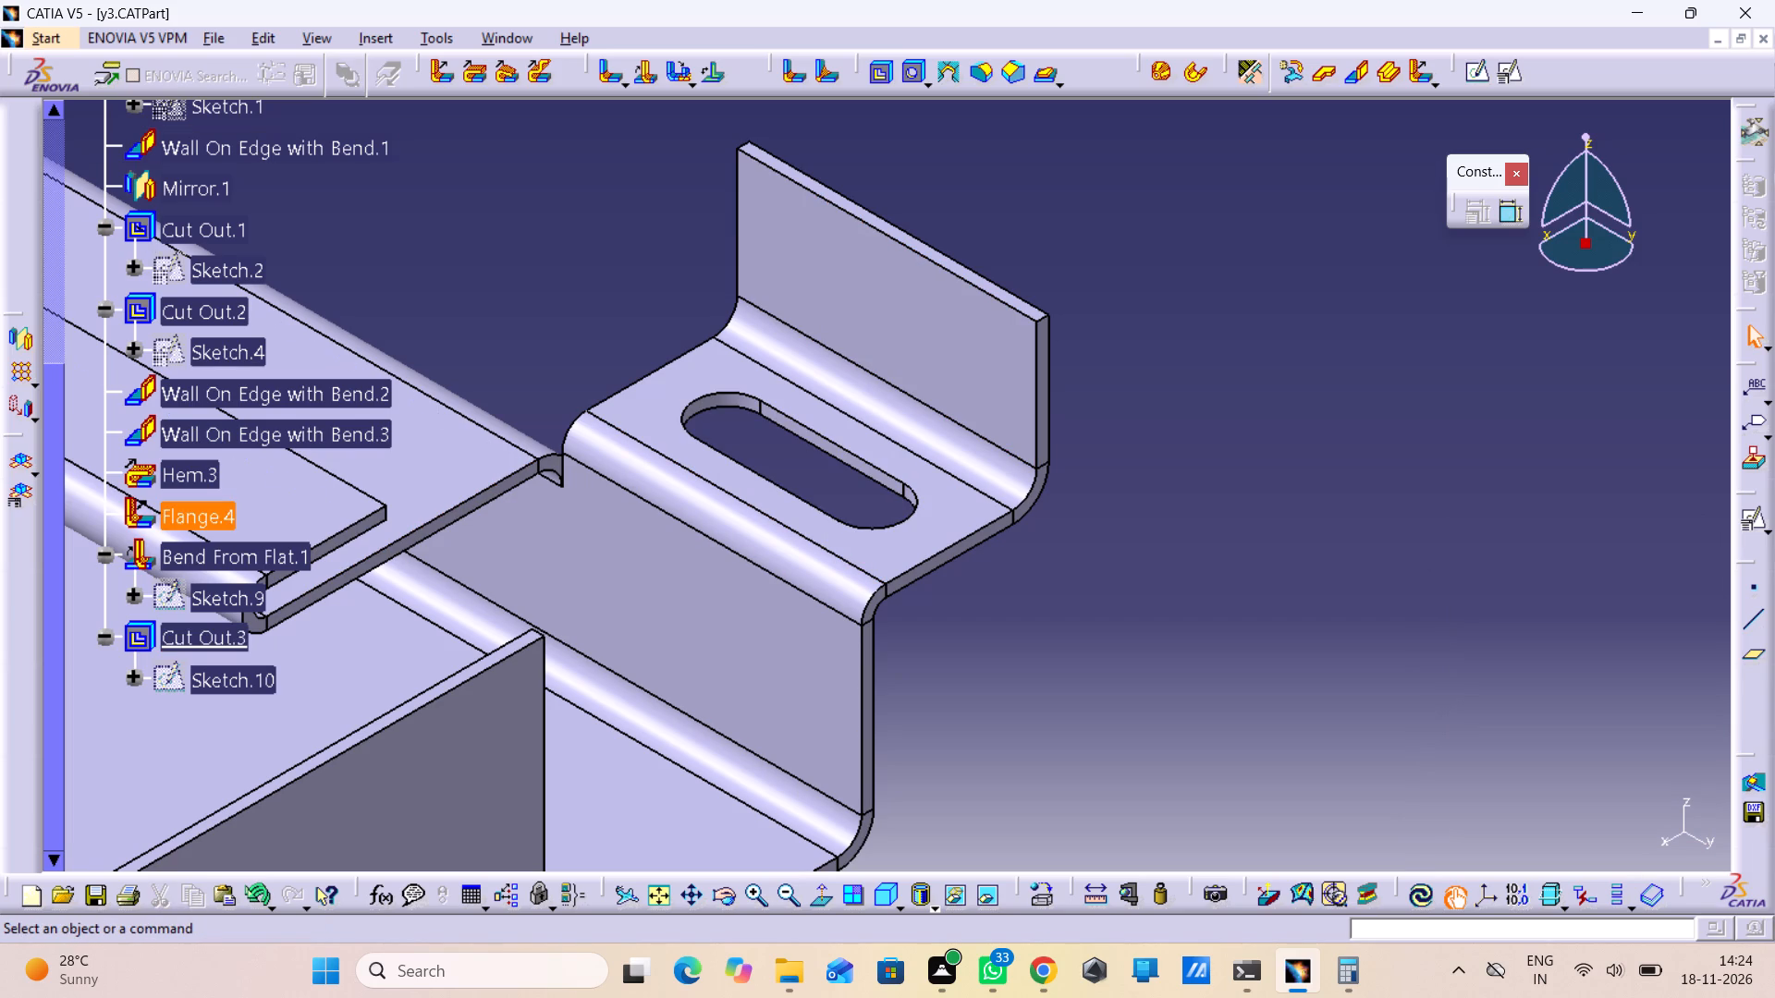
# Examine the whole sheet-metal part, including the flange with its slot cutout.
pyautogui.moveTo(1538, 381); pyautogui.dragTo(1430, 733, button='middle')
pyautogui.click(1538, 377)
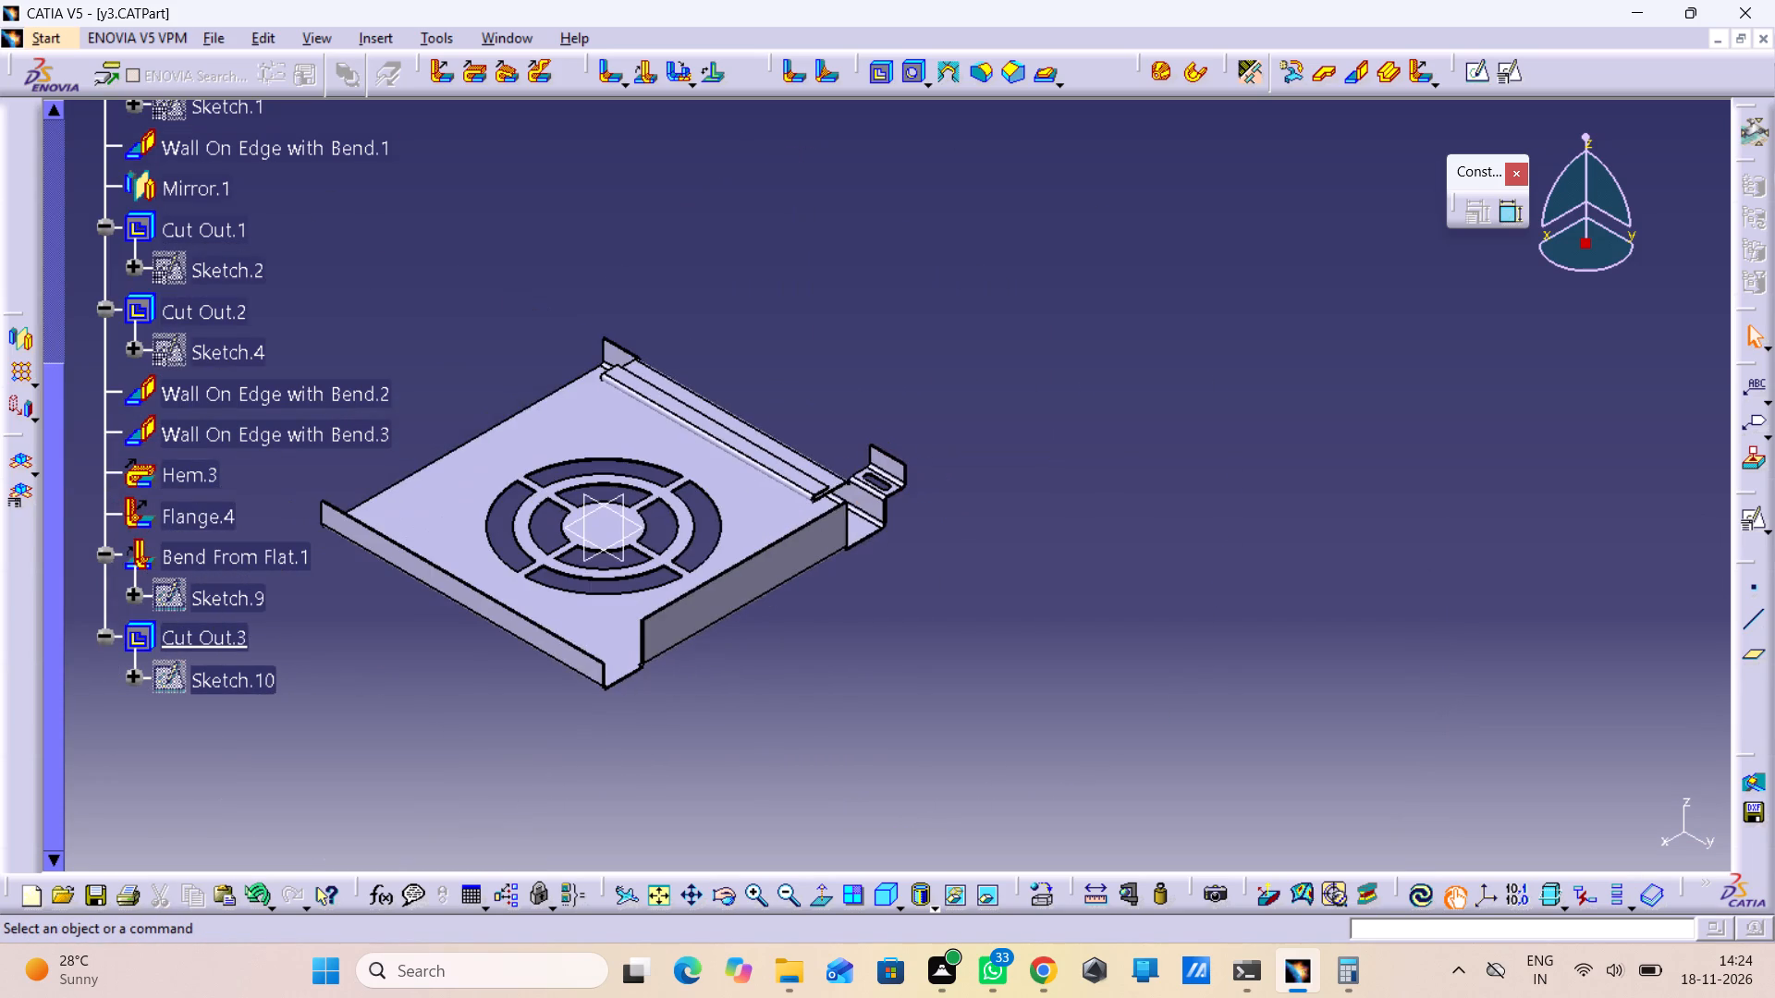
pyautogui.moveTo(1041, 632); pyautogui.dragTo(1177, 703, button='middle')
pyautogui.moveTo(1250, 703); pyautogui.dragTo(1215, 599, button='middle')
pyautogui.click(1250, 703)
pyautogui.scroll(-1, 1232, 653)
pyautogui.moveTo(1199, 597); pyautogui.dragTo(1238, 563, button='middle')
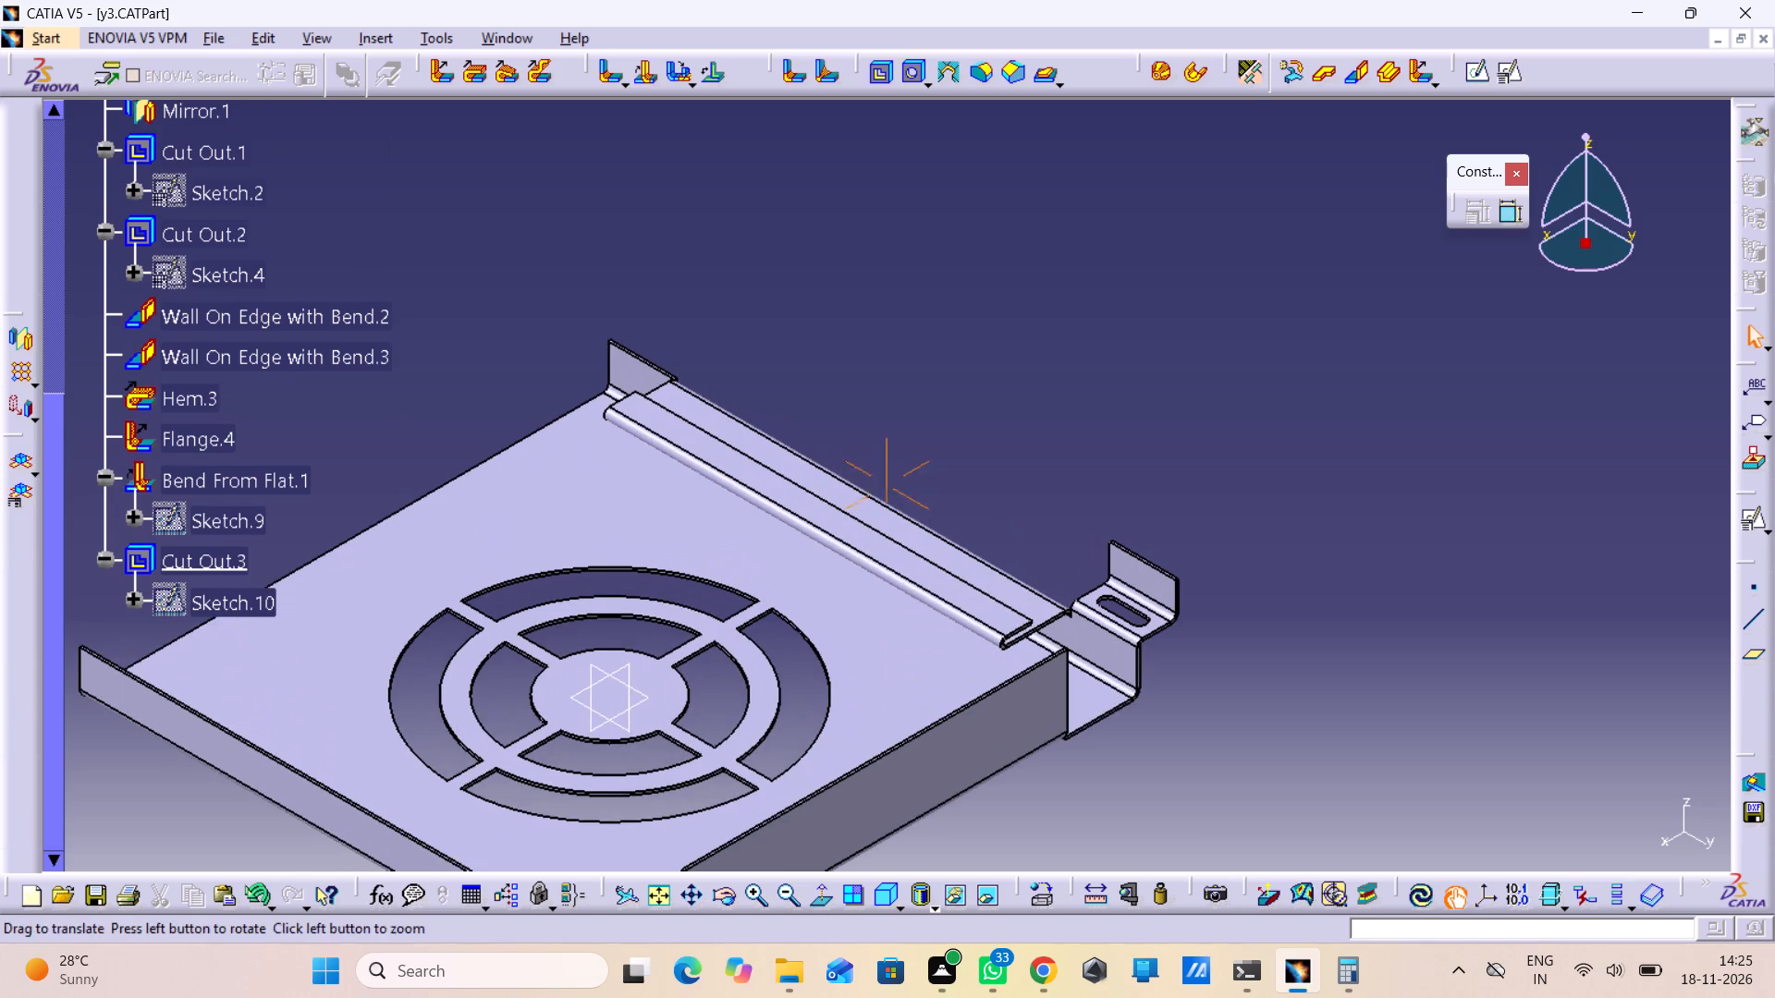
pyautogui.moveTo(1238, 563); pyautogui.dragTo(1335, 444, button='middle')
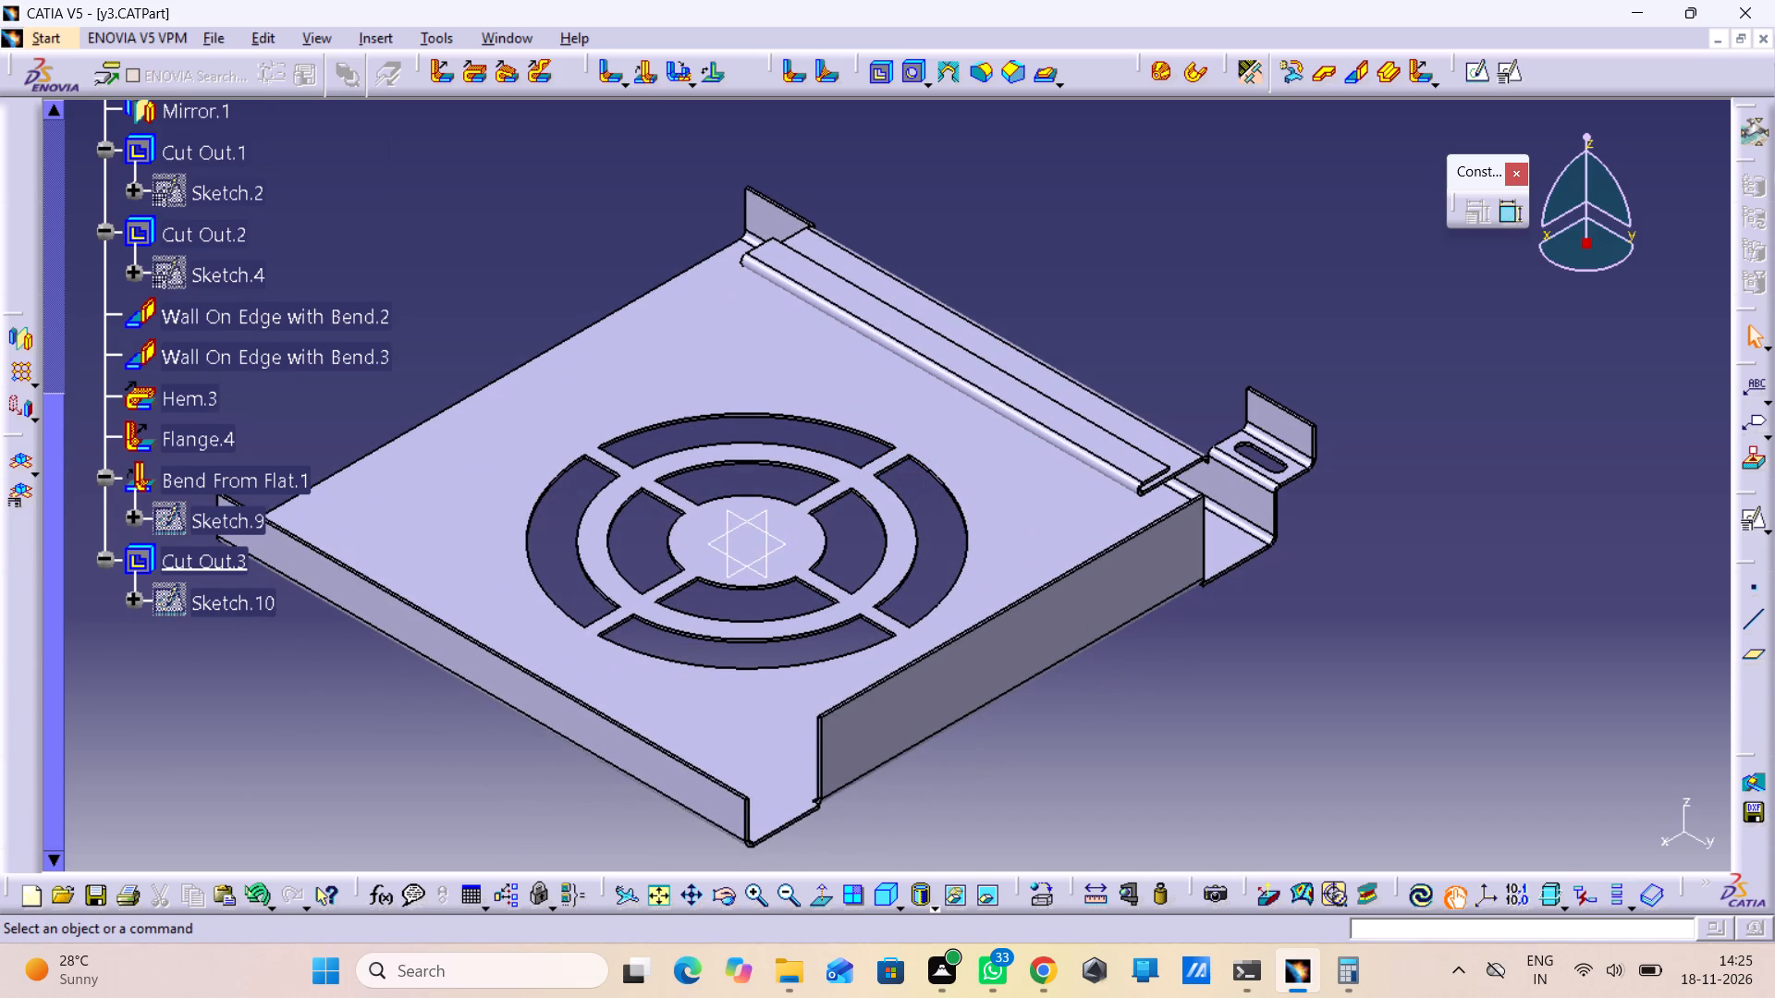
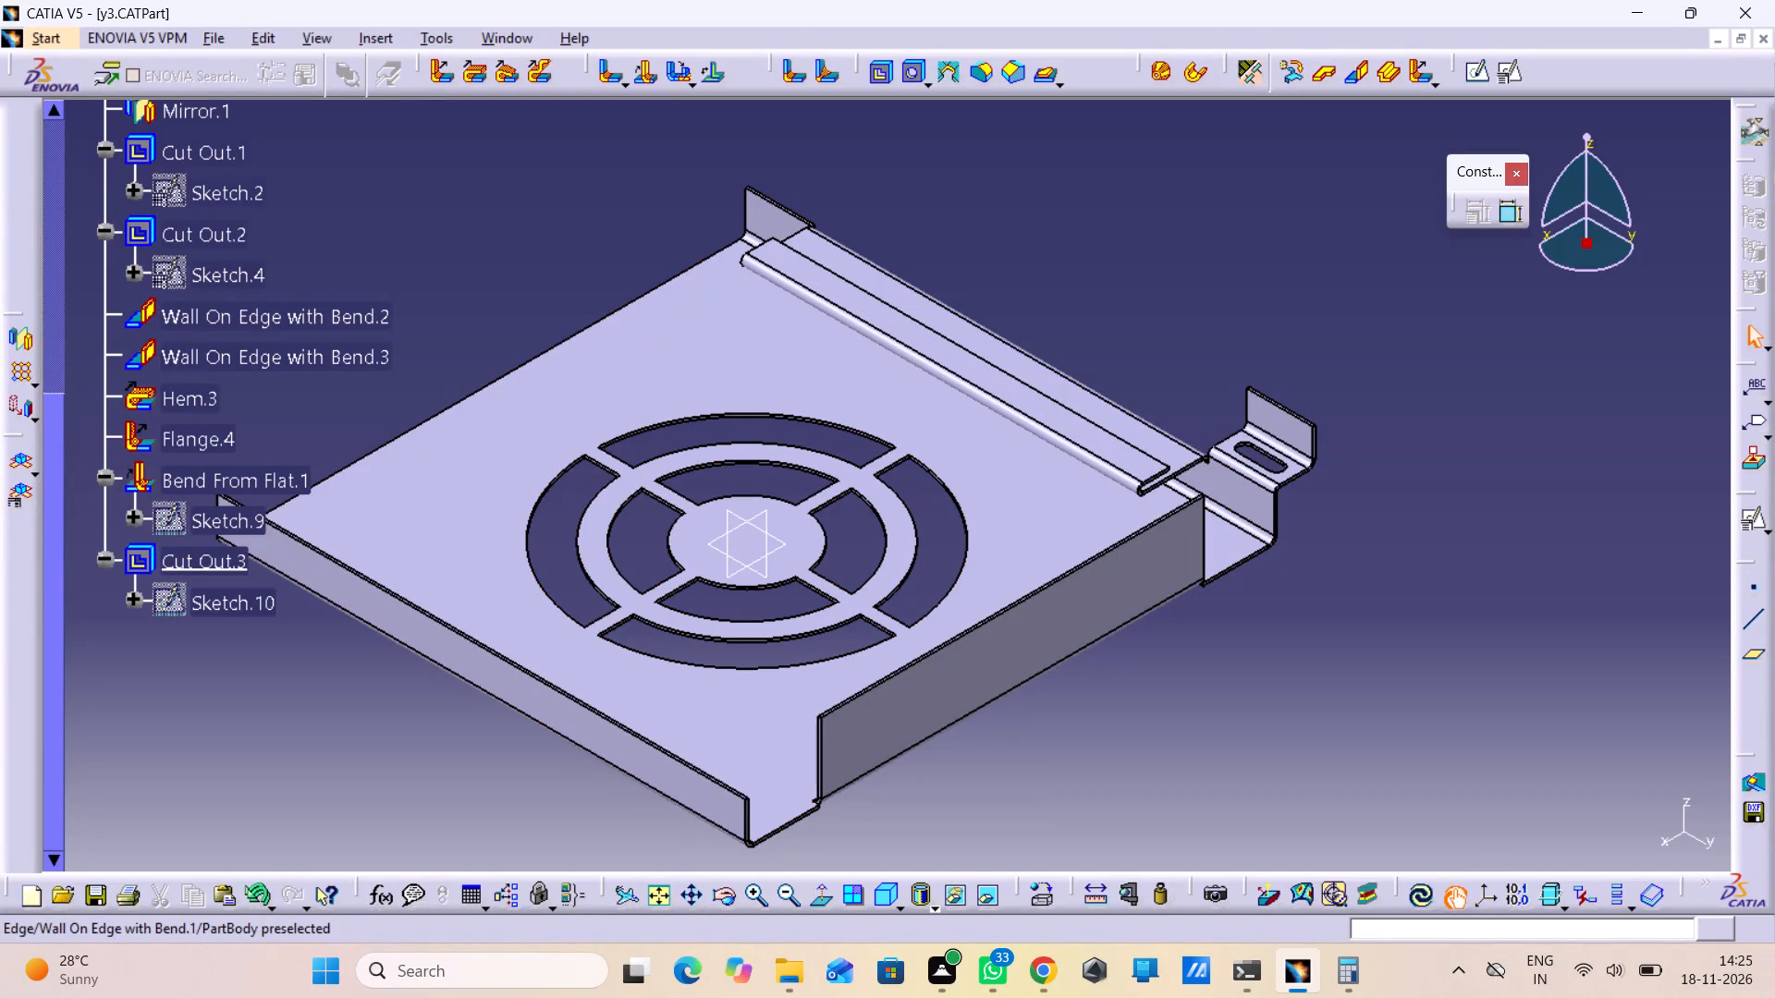
# Check the height and clearance settings of the end wall, Wall On Edge with Bend.2.
pyautogui.middleClick(1220, 521)
pyautogui.middleClick(1220, 521)
pyautogui.rightClick(1219, 519)
pyautogui.moveTo(1159, 526); pyautogui.dragTo(1398, 631, button='middle')
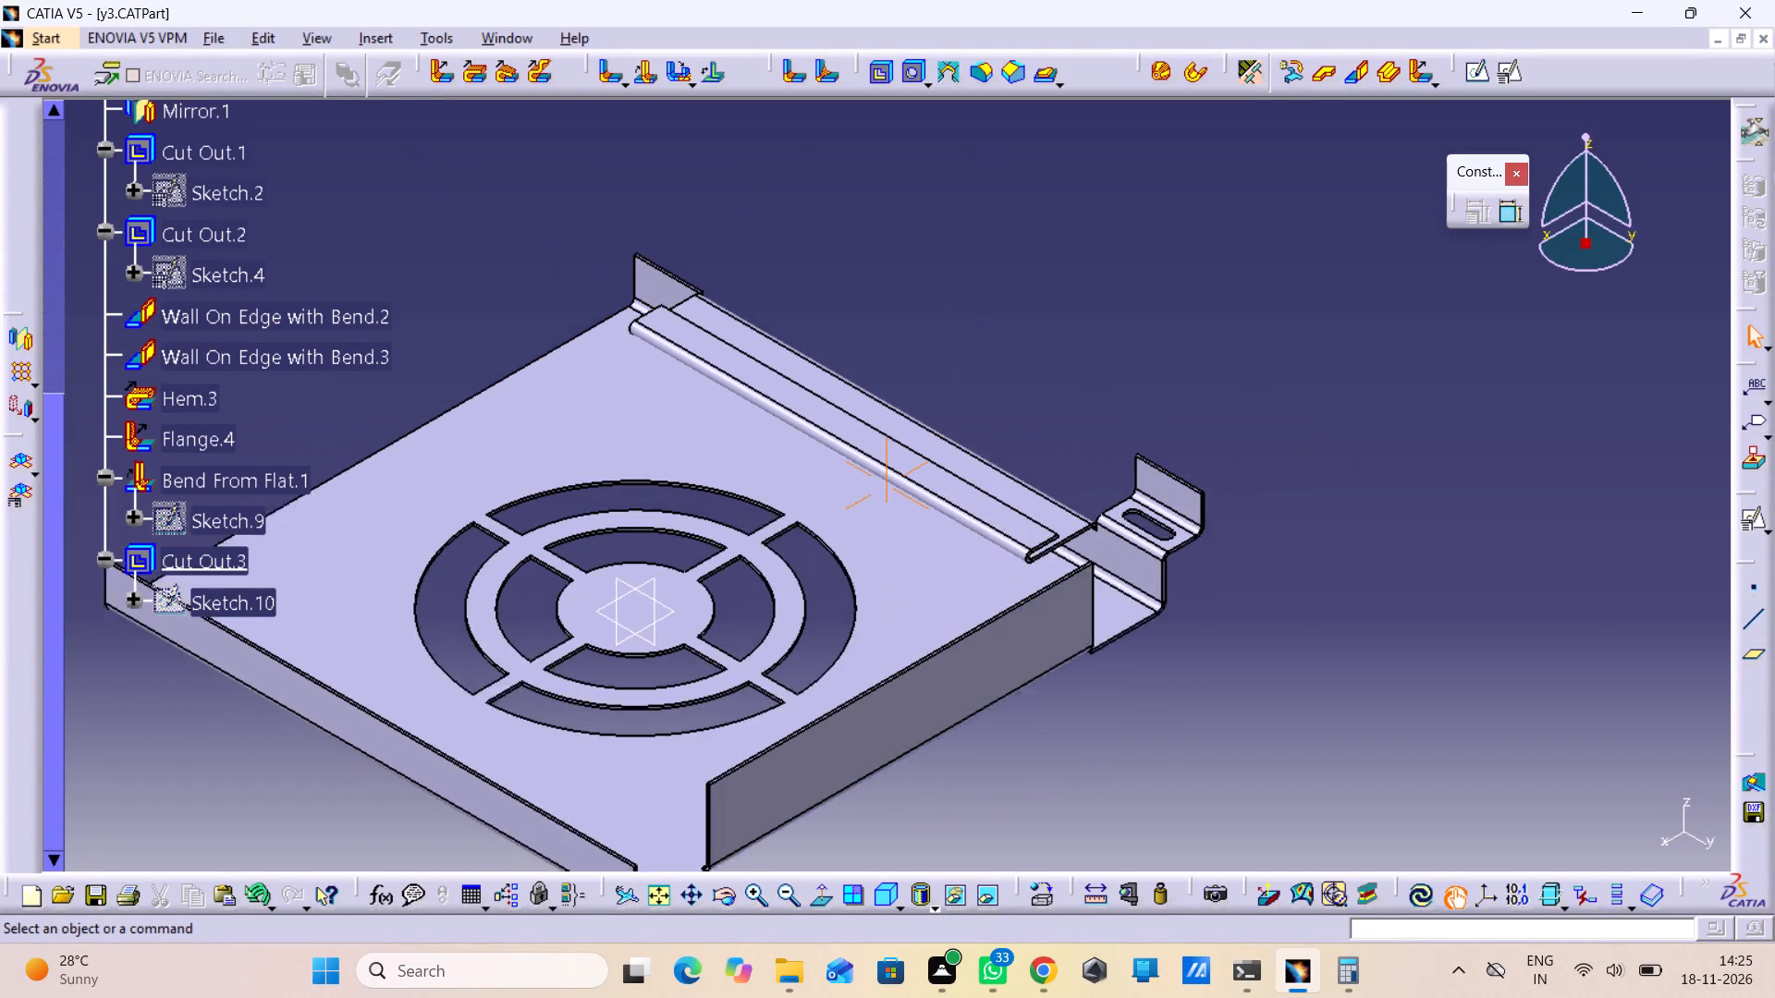
pyautogui.moveTo(1398, 631); pyautogui.dragTo(1416, 624, button='middle')
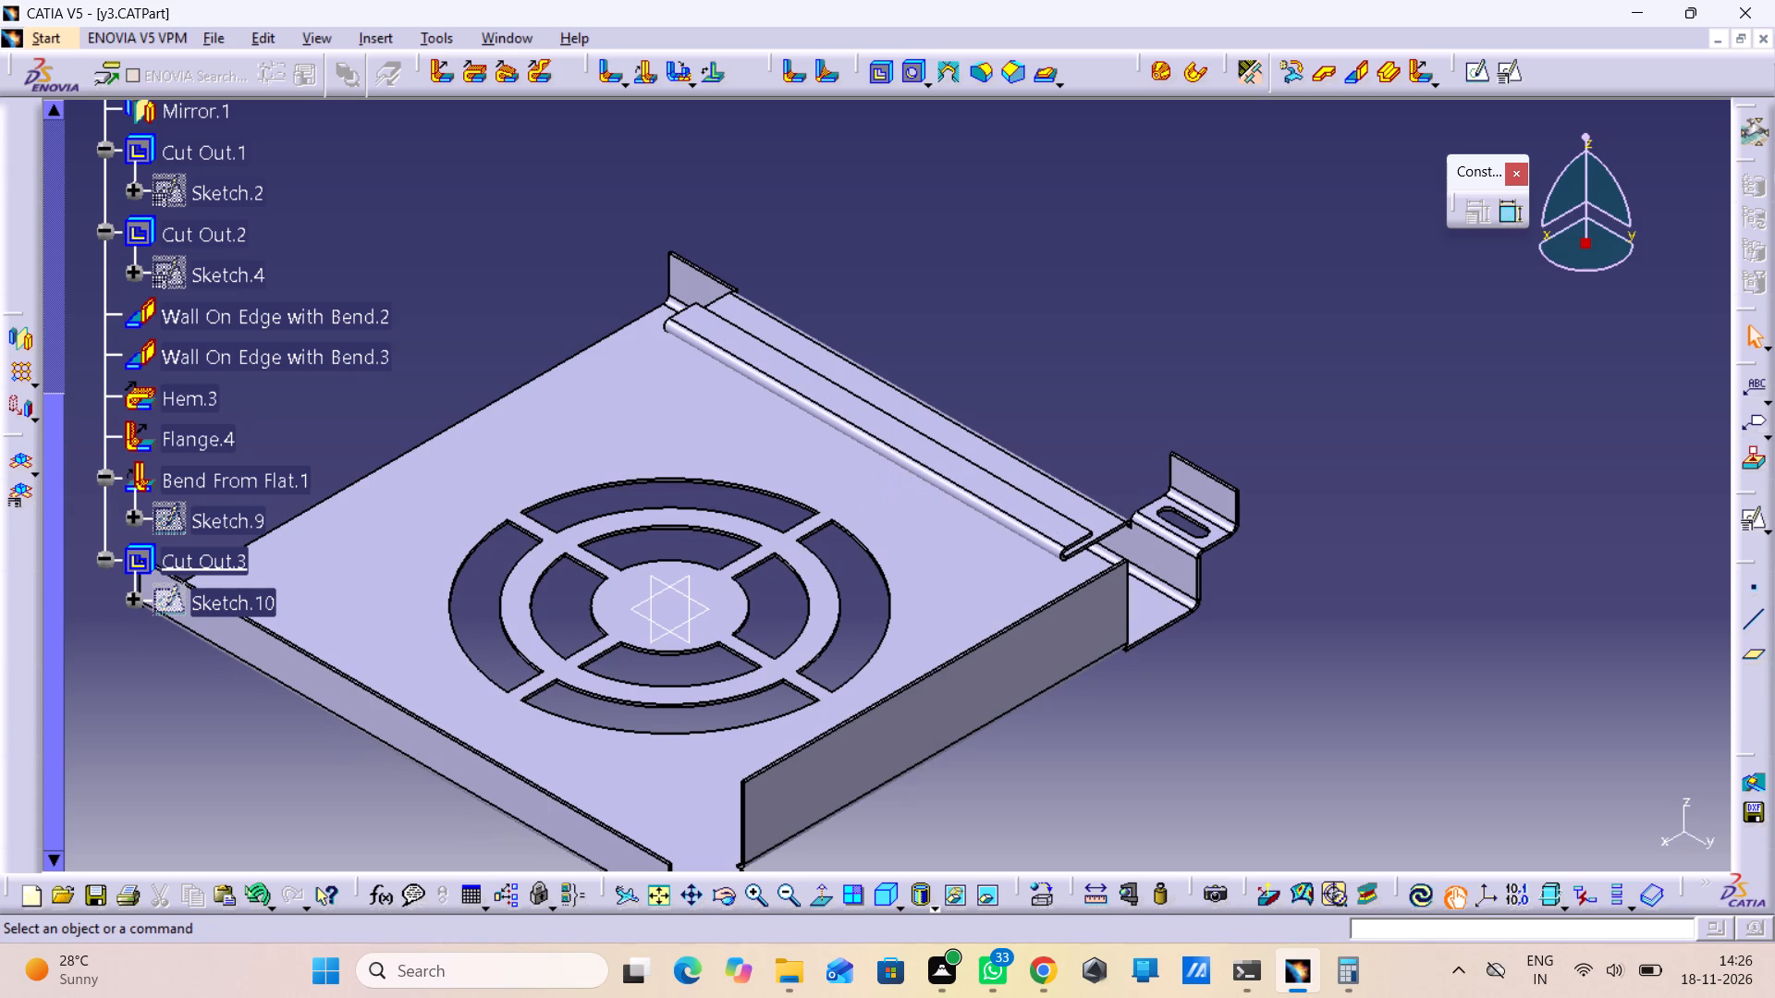
pyautogui.moveTo(1038, 714); pyautogui.dragTo(1144, 647, button='middle')
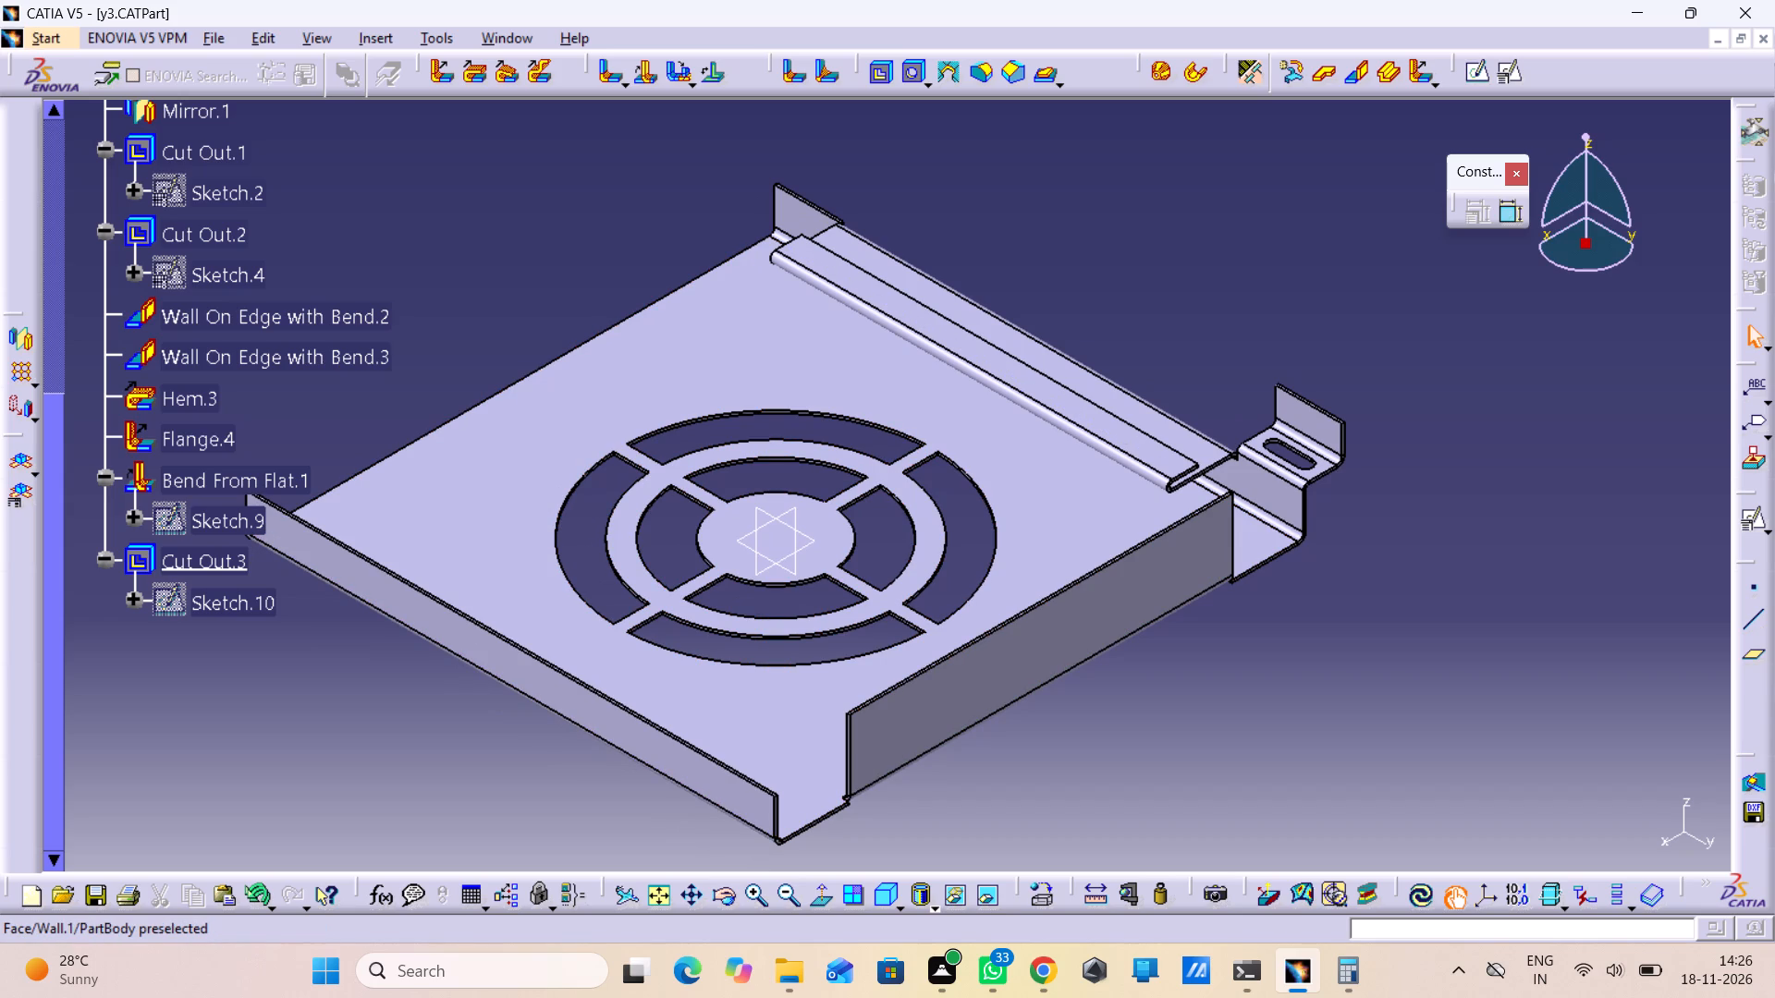
pyautogui.doubleClick(904, 735)
pyautogui.doubleClick(900, 733)
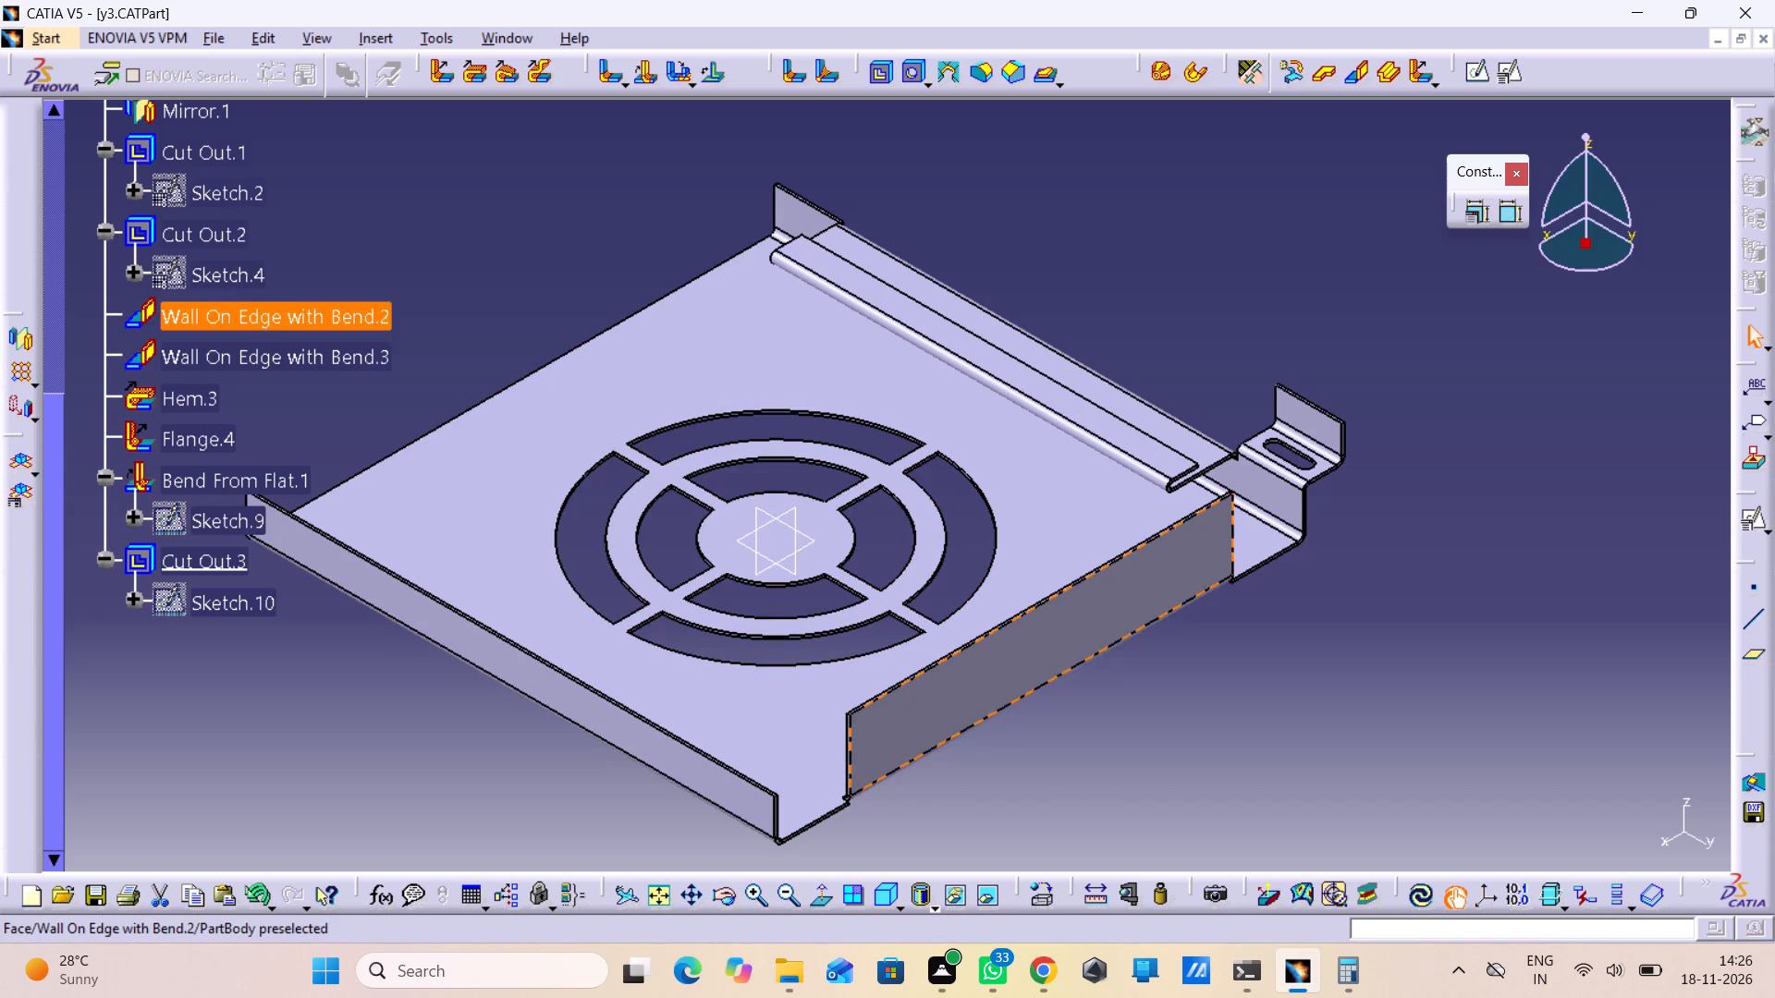
pyautogui.doubleClick(332, 320)
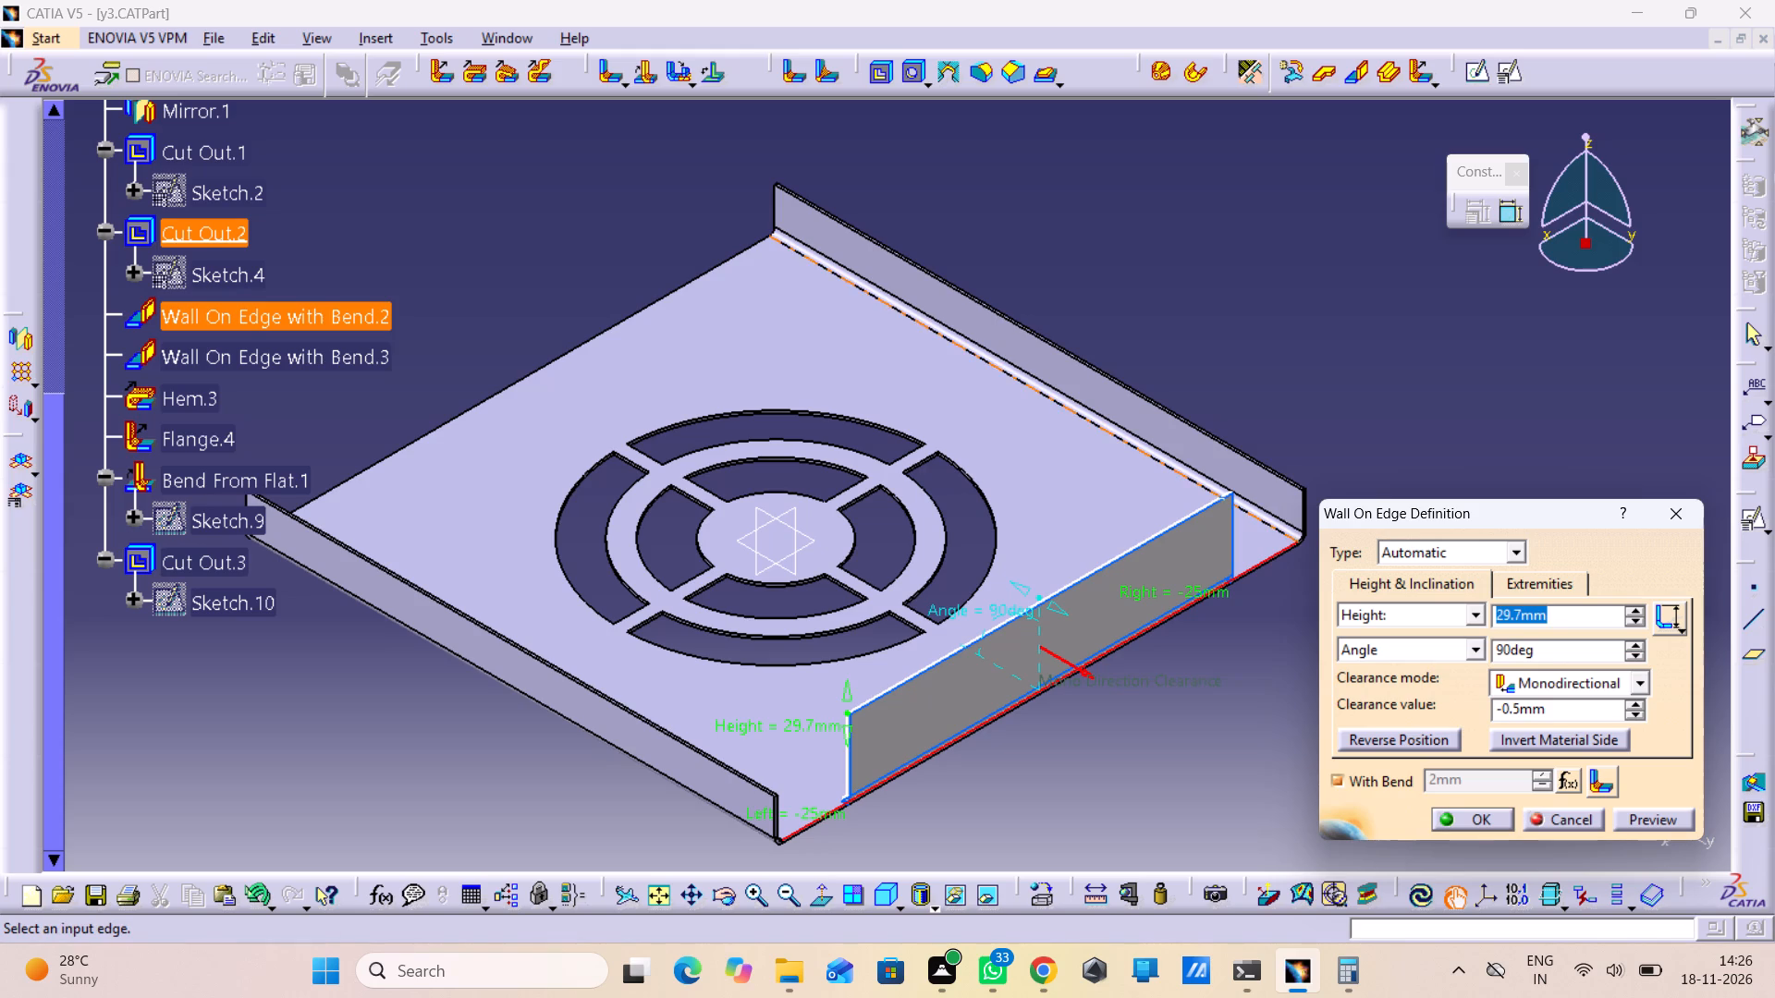
pyautogui.click(1557, 820)
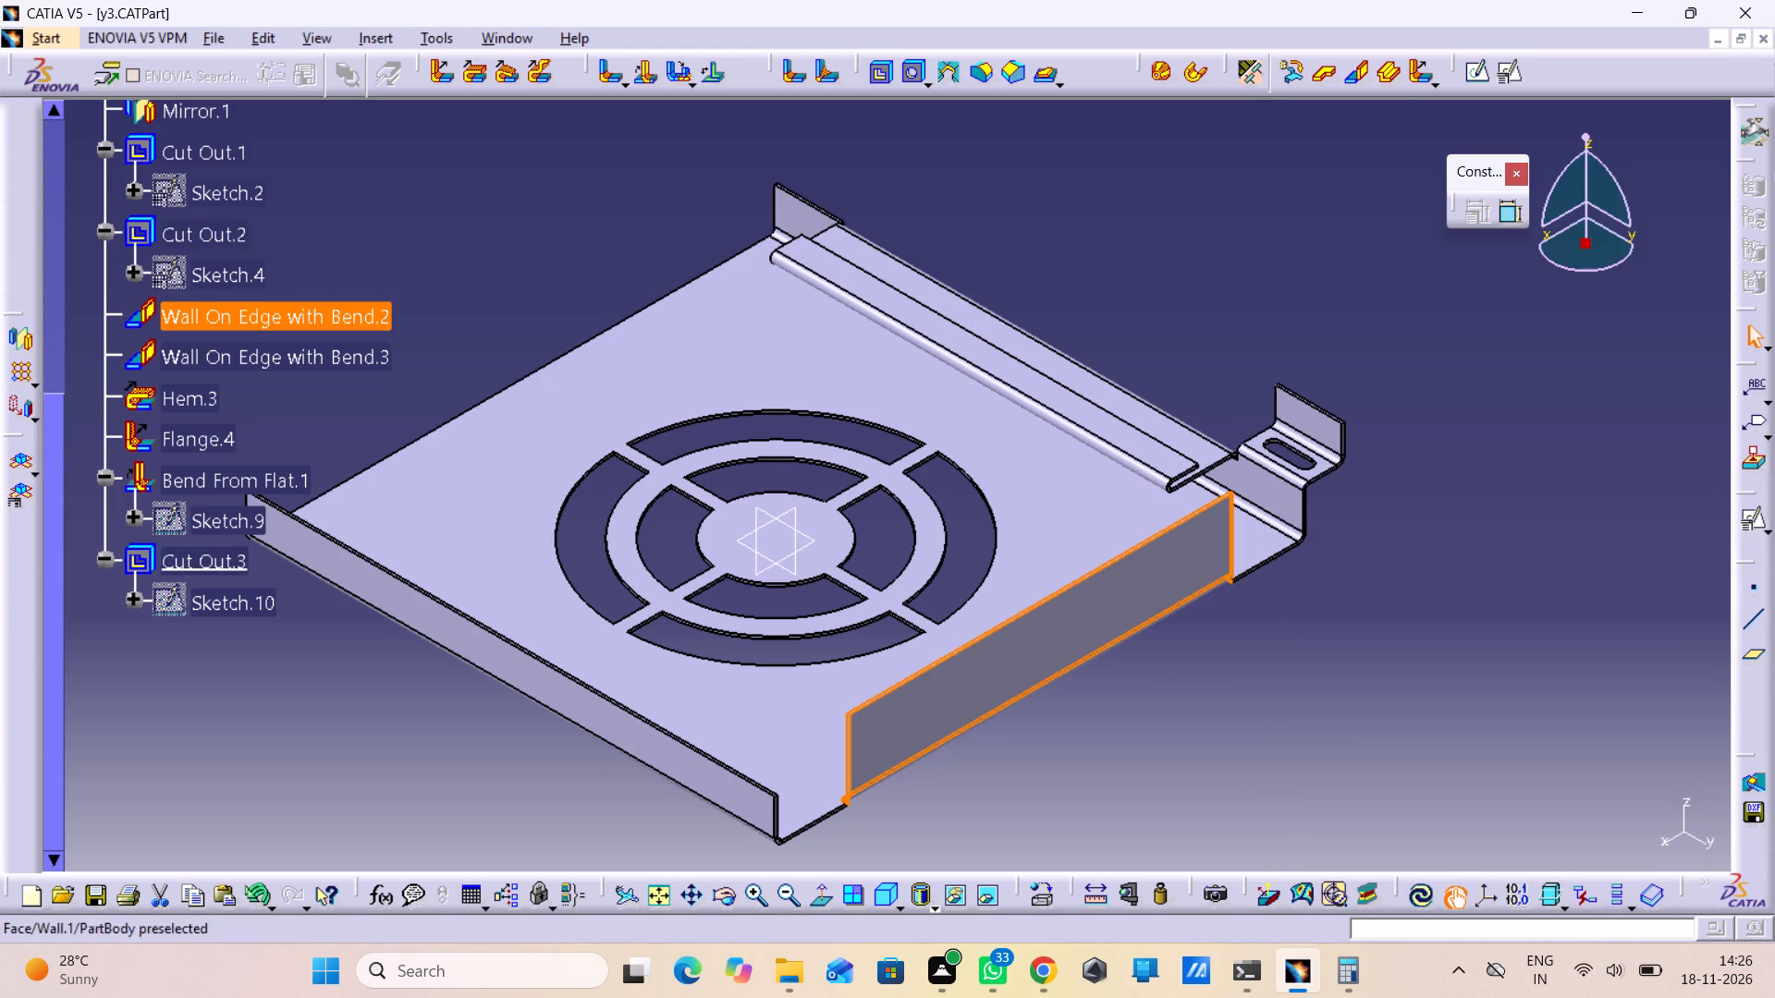
# Set the height of the hemmed side wall, Wall On Edge with Bend.1, to 29.7 mm and update the part.
pyautogui.doubleClick(1277, 515)
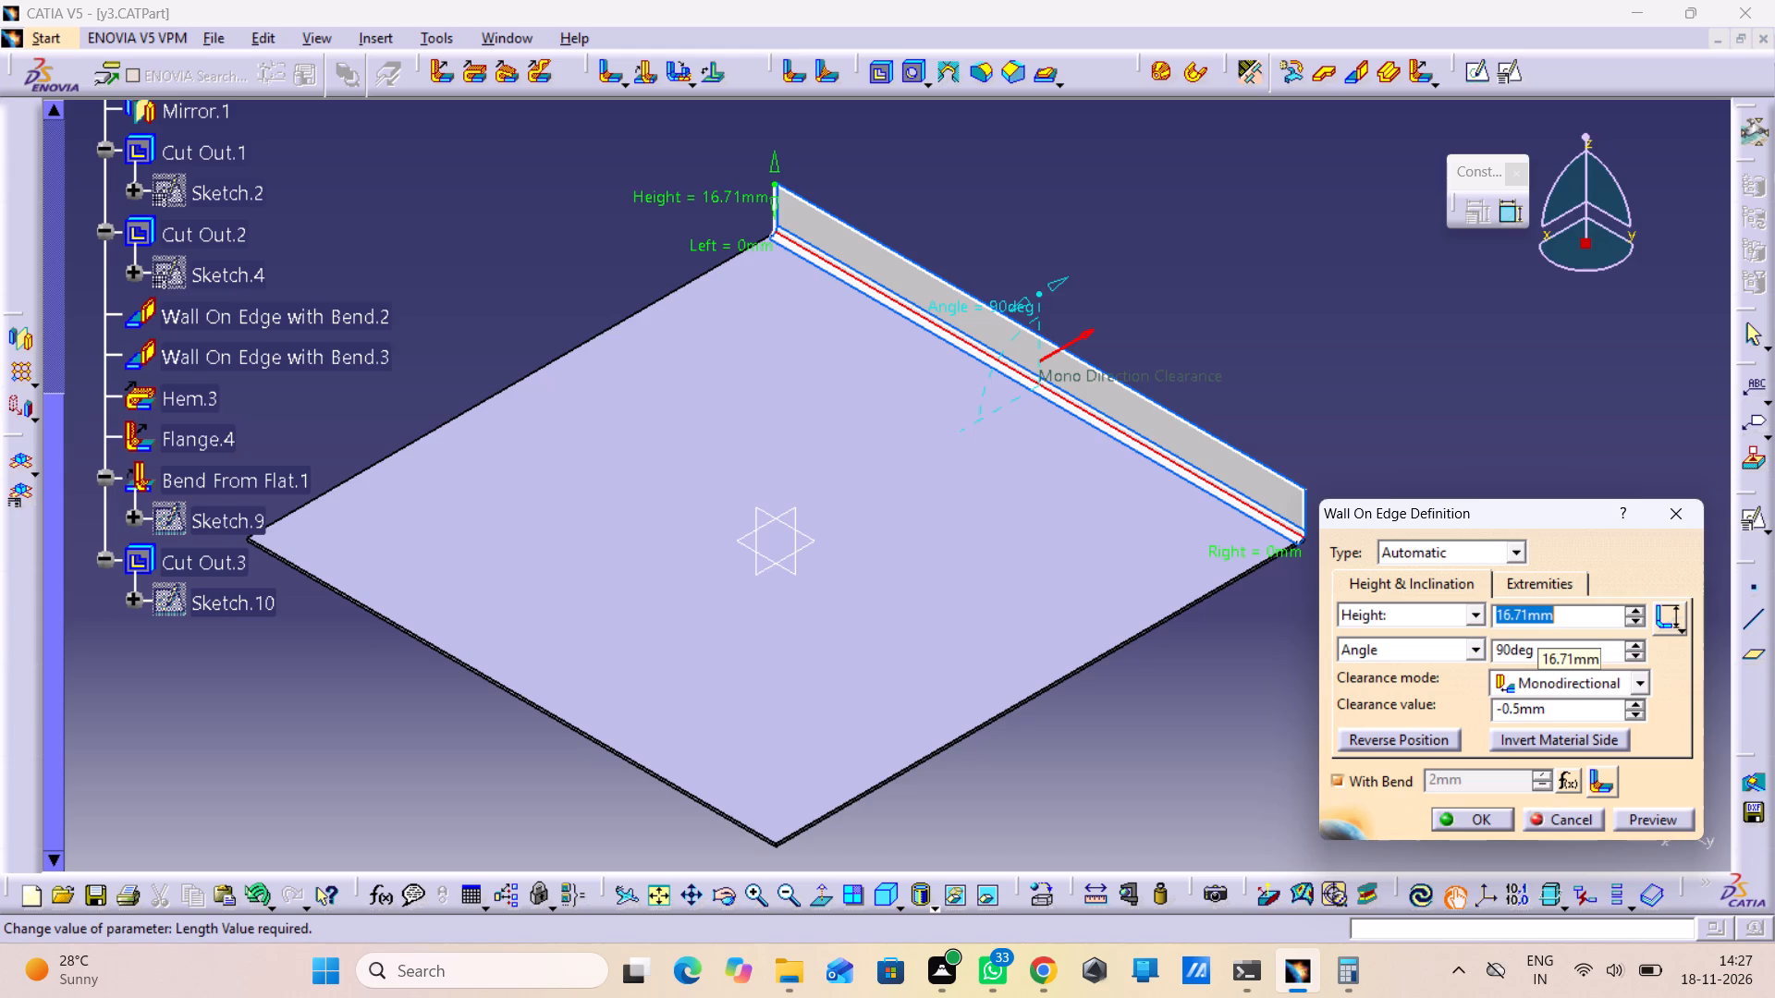
pyautogui.write('29.7')
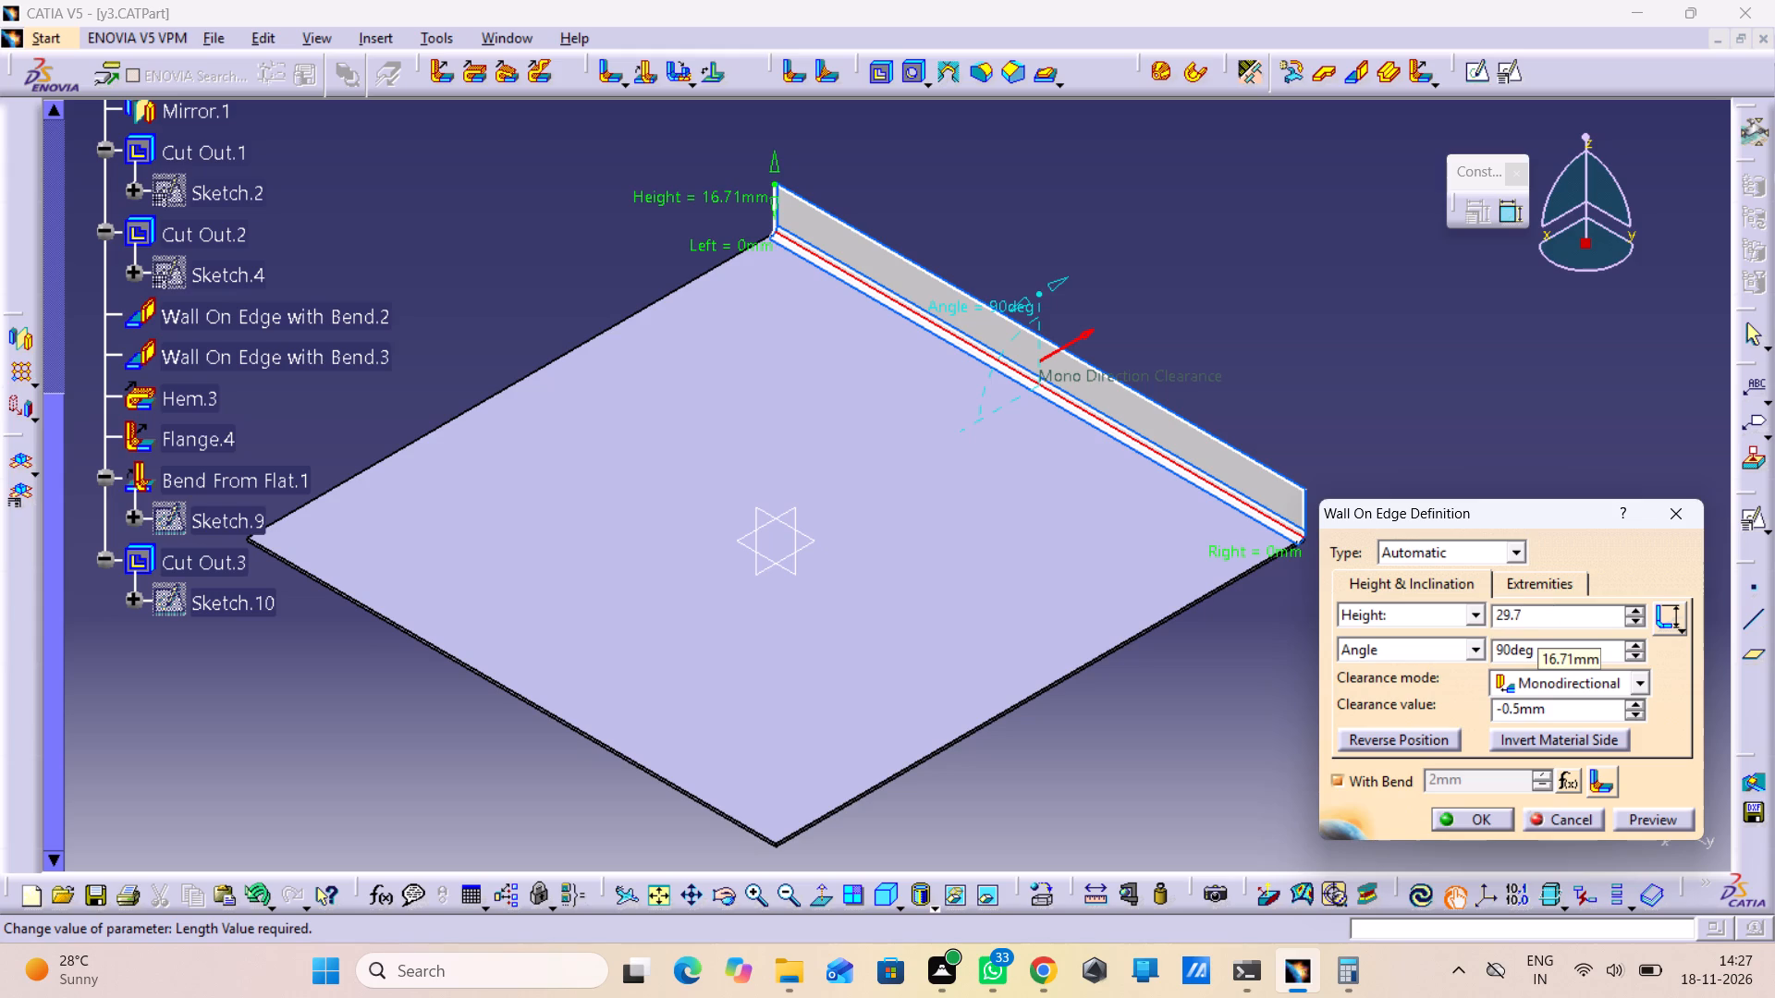
pyautogui.press('Return')
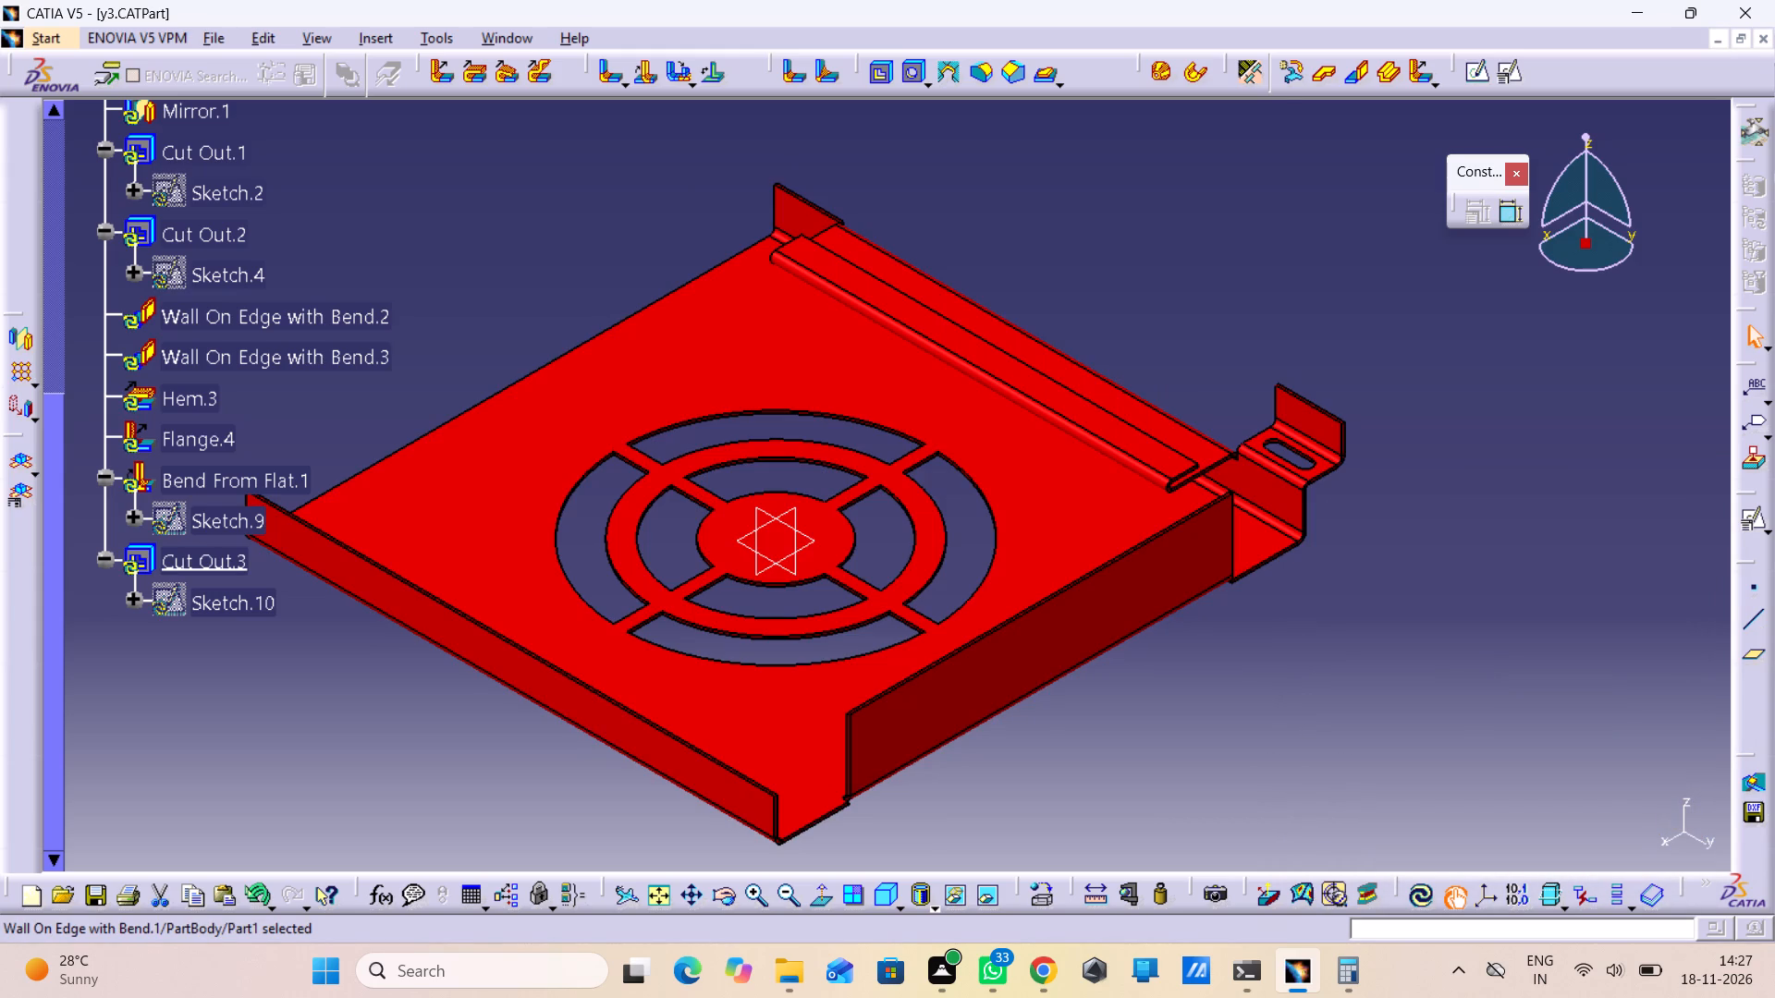
pyautogui.click(1428, 890)
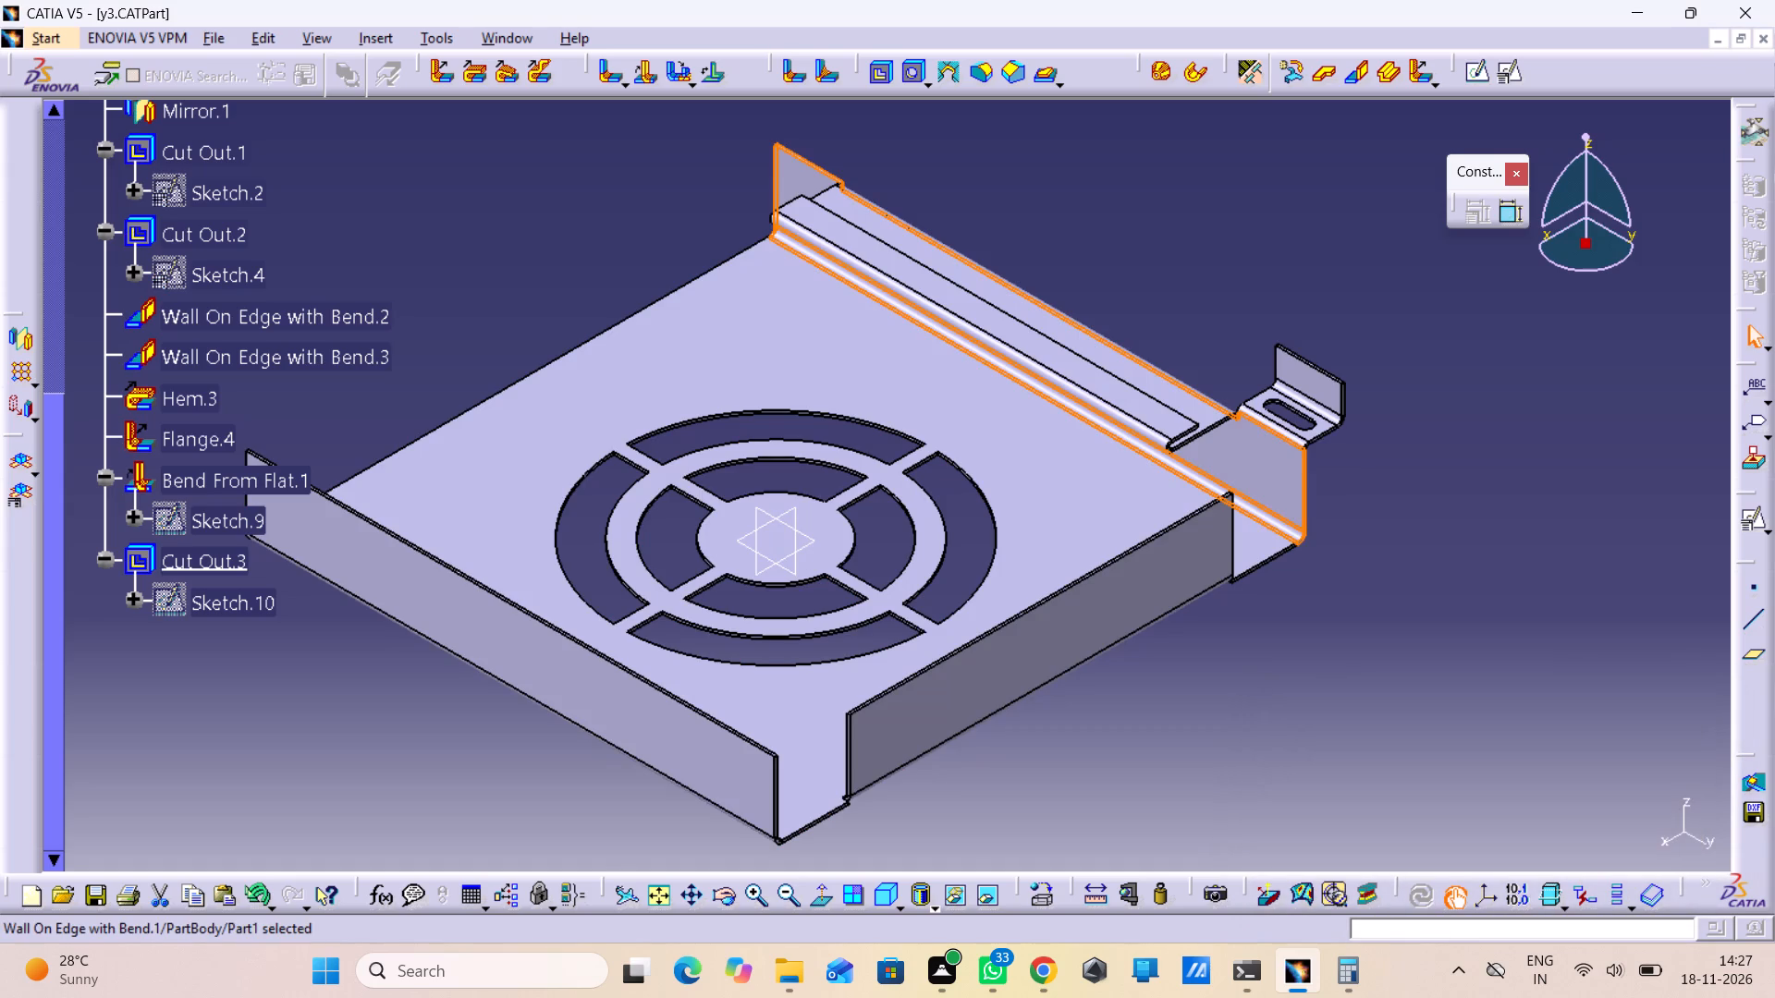
pyautogui.click(1421, 760)
# Examine the end wall between the two side walls and review its Wall On Edge definition.
pyautogui.moveTo(1308, 741); pyautogui.dragTo(1139, 738, button='middle')
pyautogui.moveTo(1305, 738); pyautogui.dragTo(1136, 715, button='right')
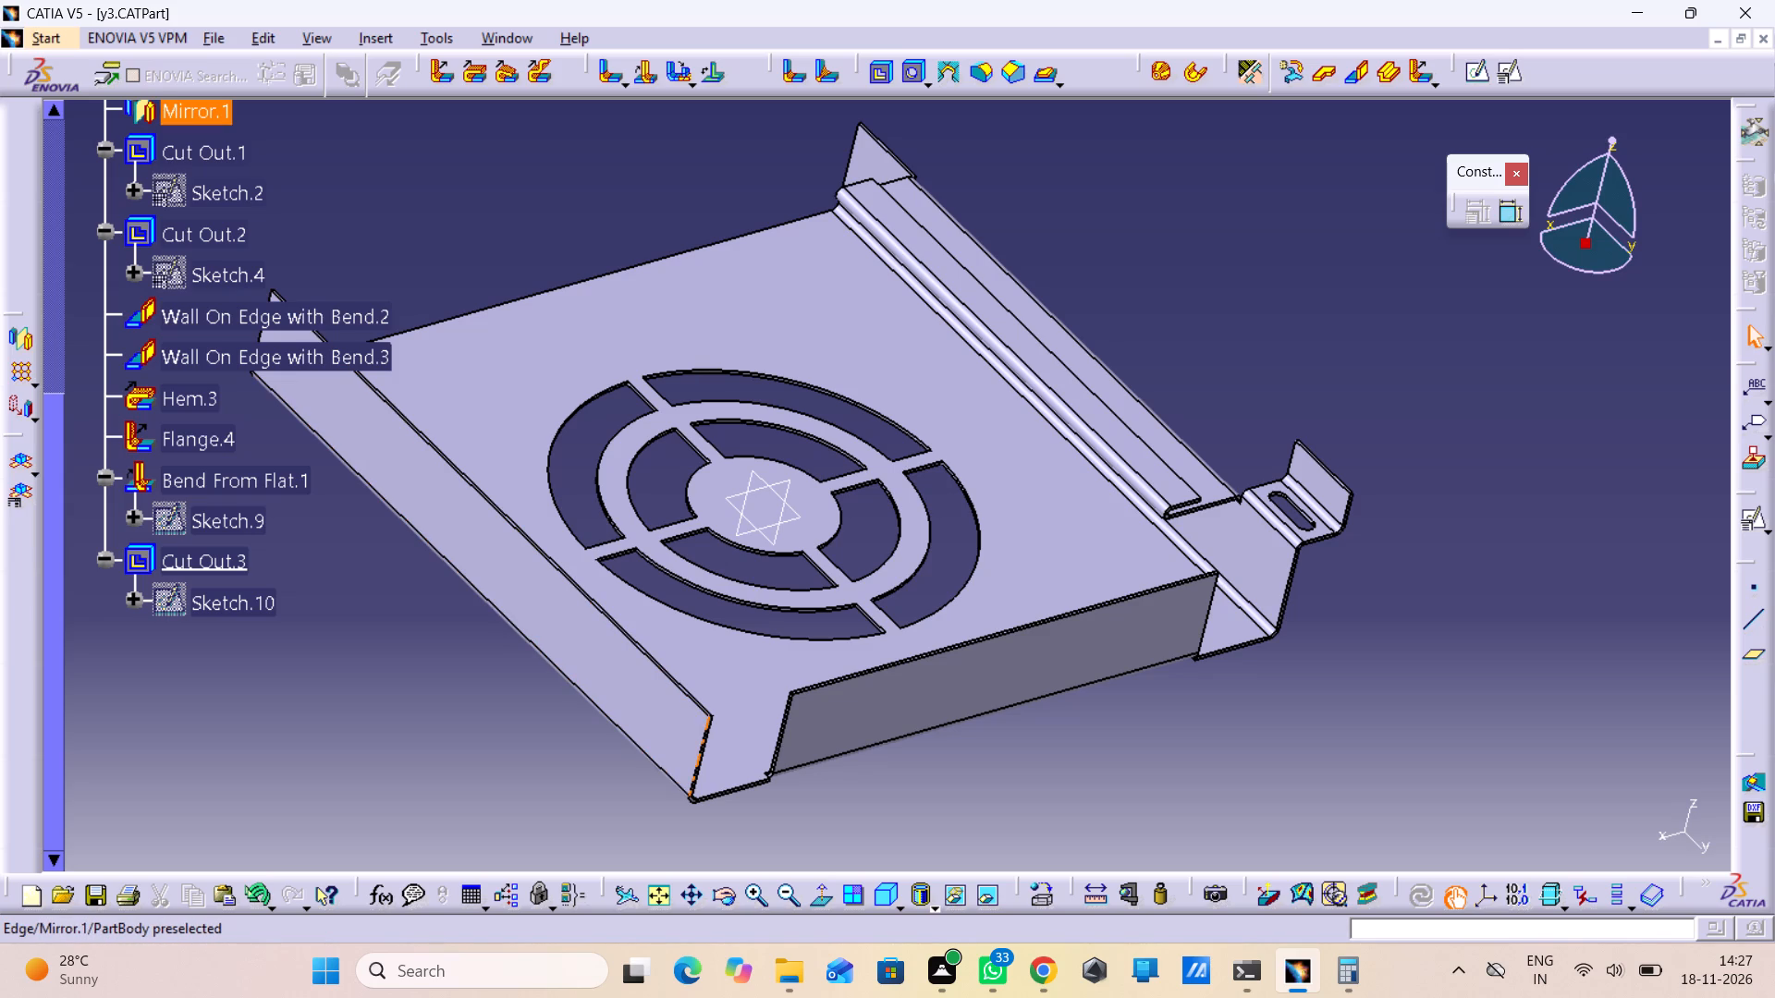
pyautogui.moveTo(705, 727); pyautogui.dragTo(817, 669, button='middle')
pyautogui.moveTo(706, 726); pyautogui.dragTo(817, 669, button='right')
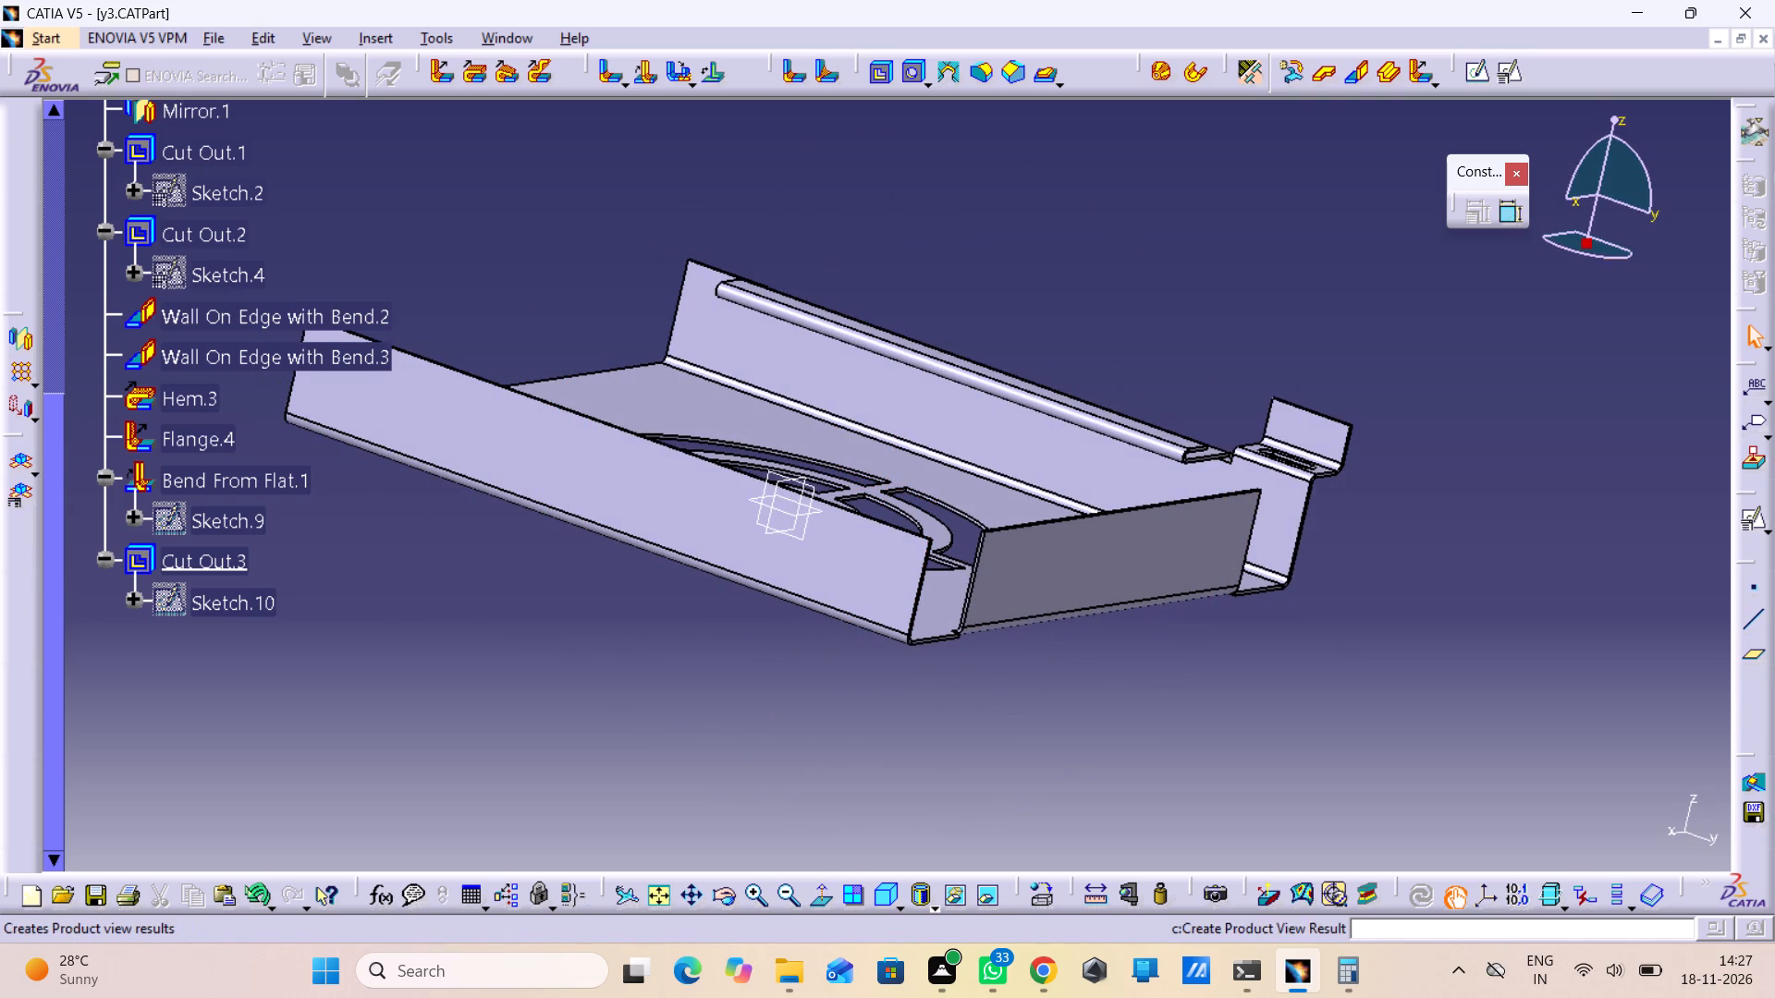
pyautogui.doubleClick(1140, 561)
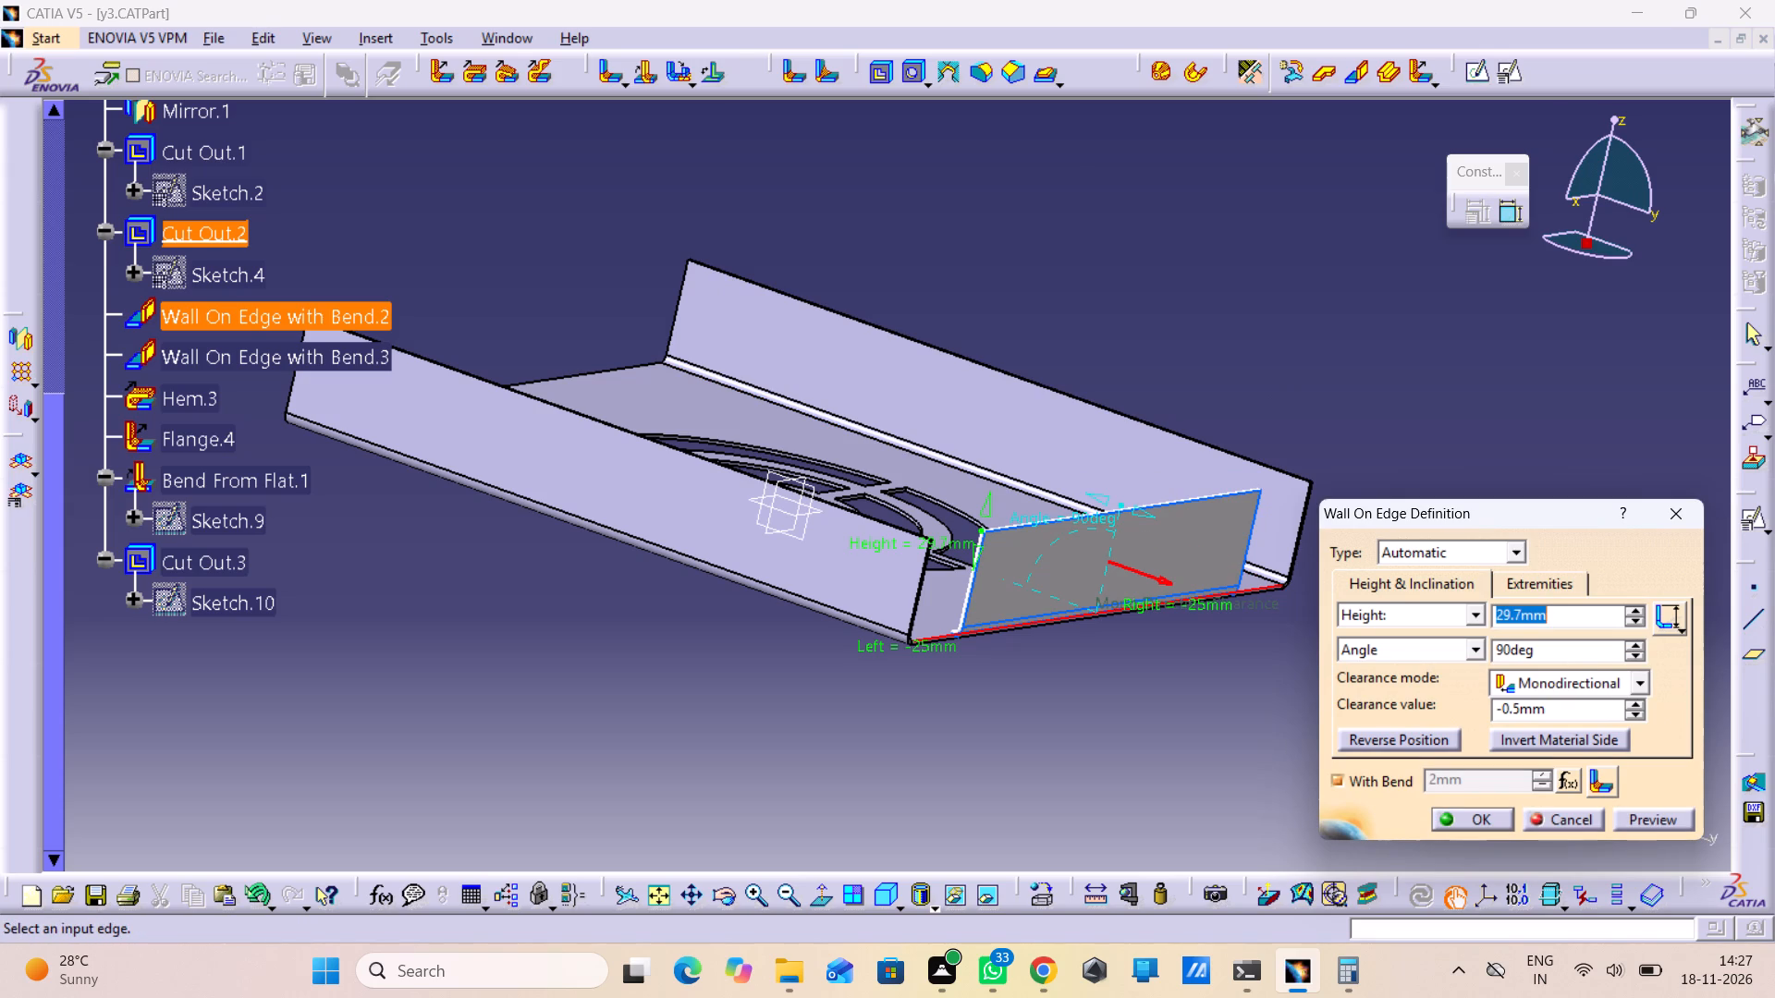
pyautogui.click(1566, 823)
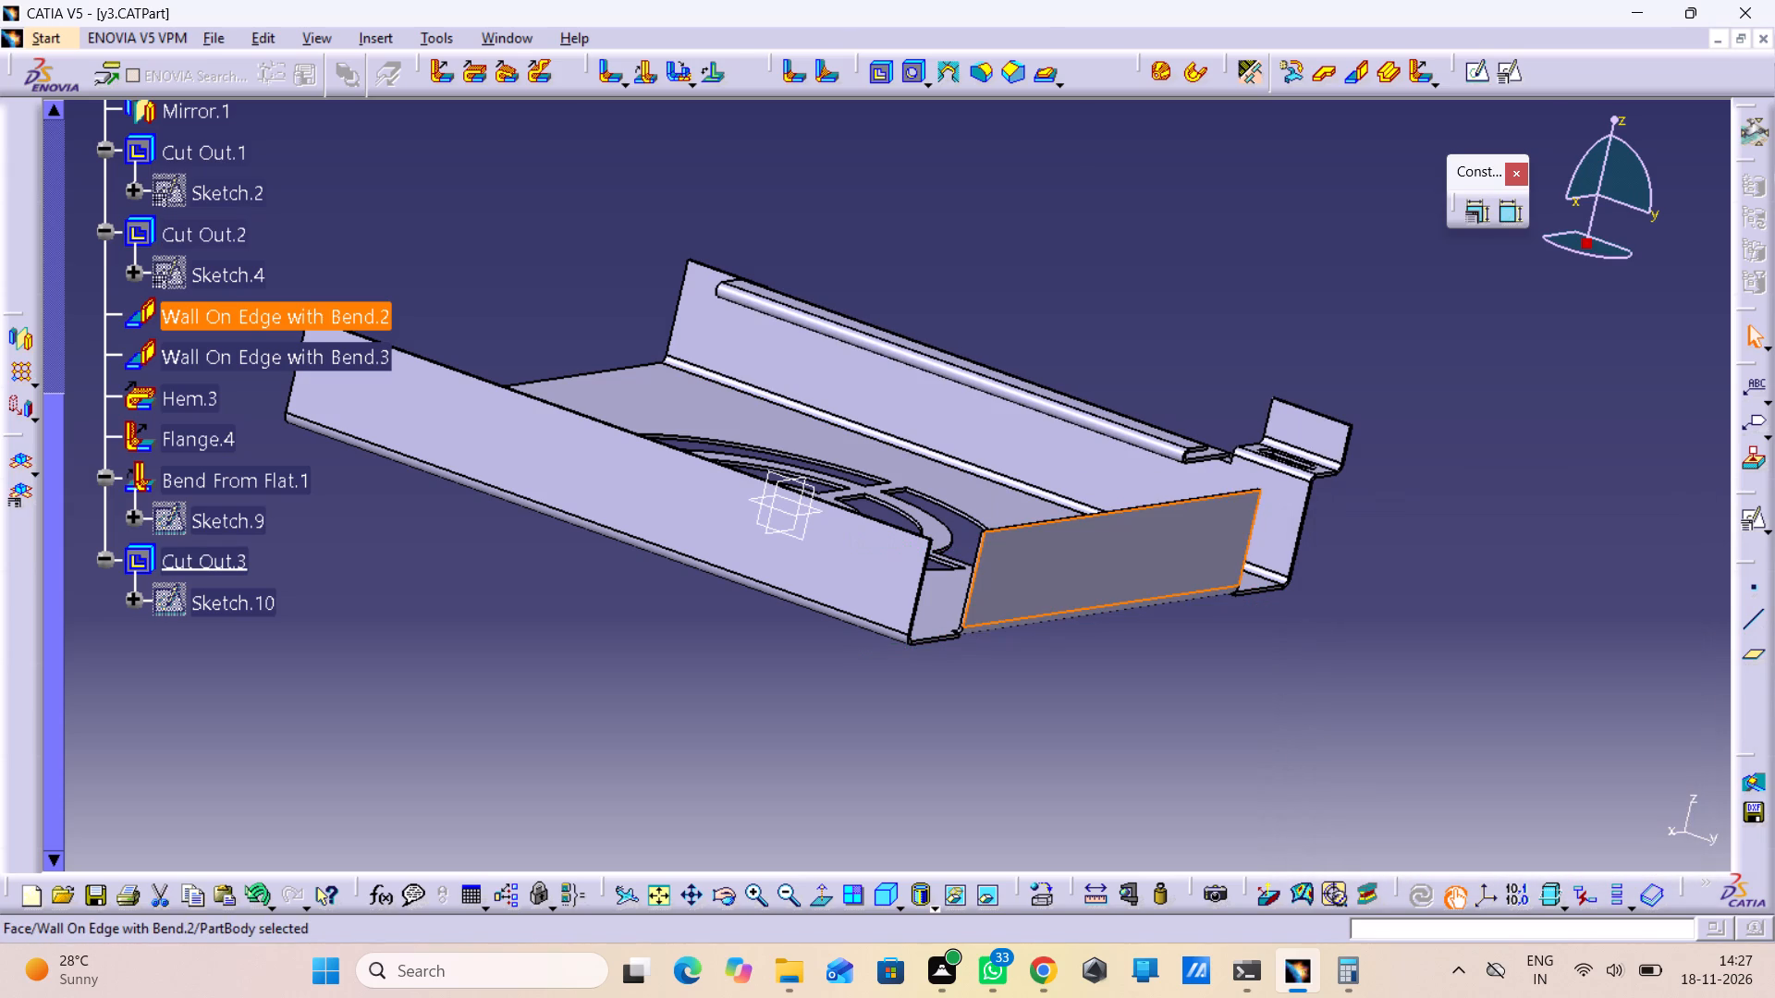
pyautogui.click(1341, 800)
pyautogui.doubleClick(1156, 561)
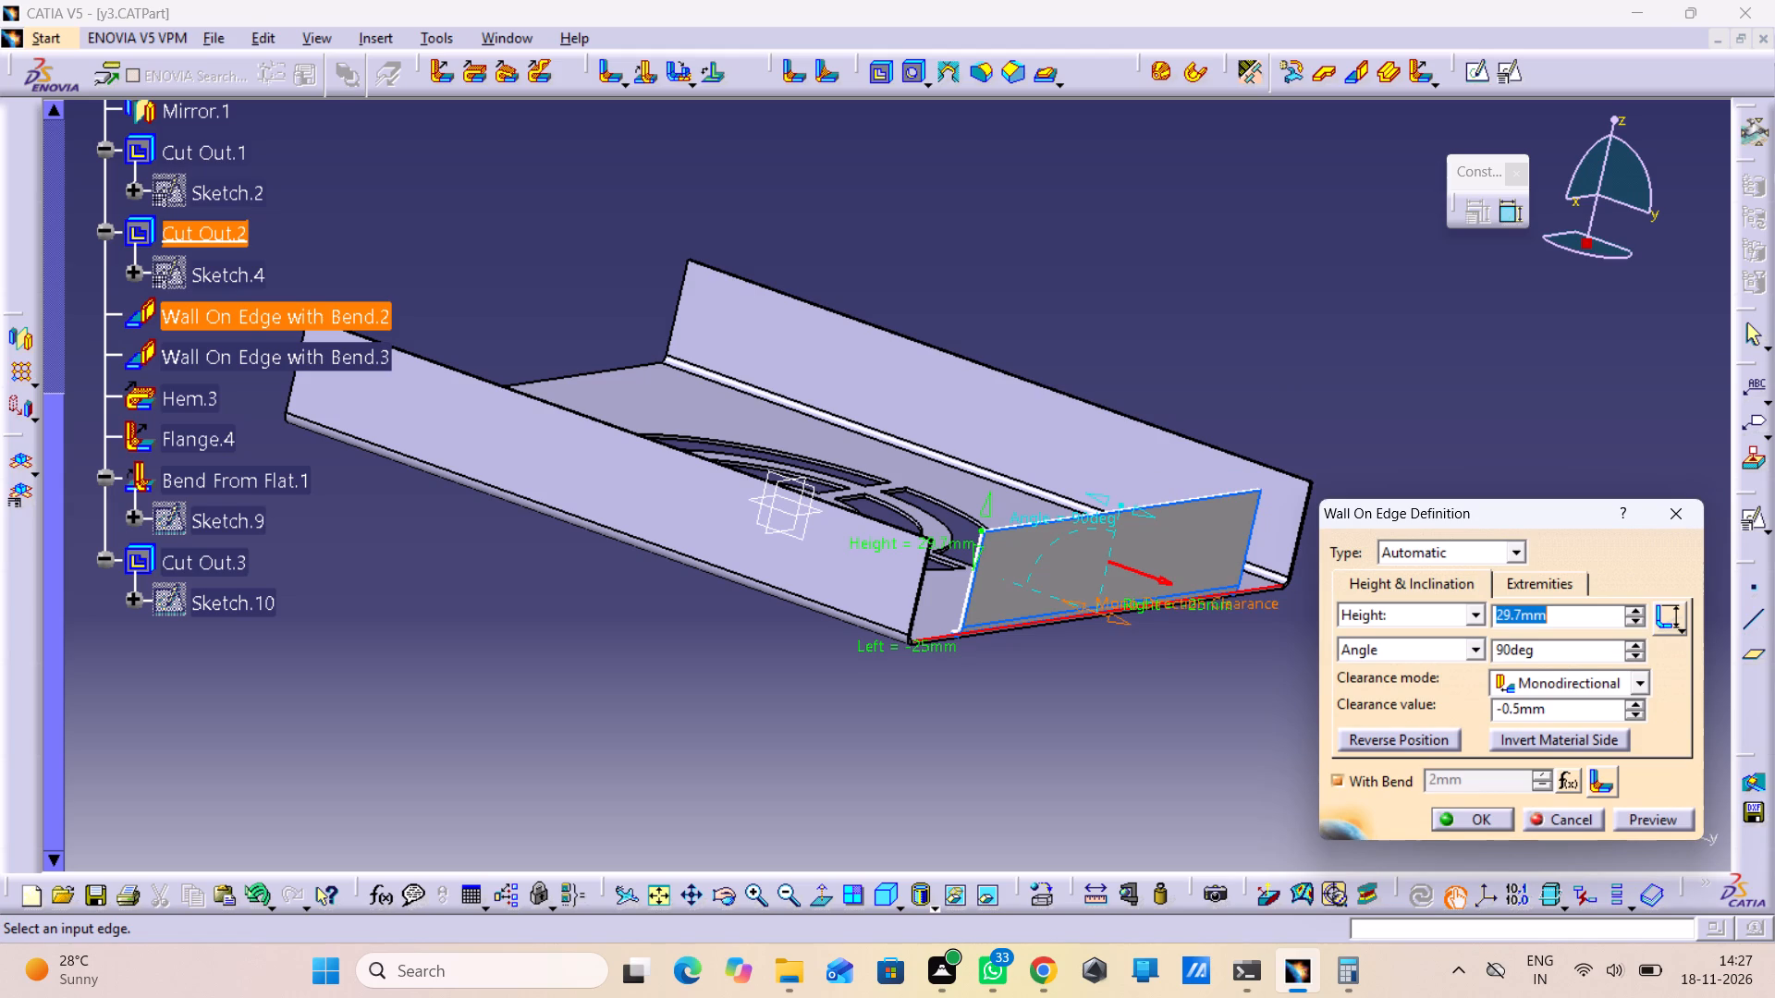
pyautogui.click(1567, 819)
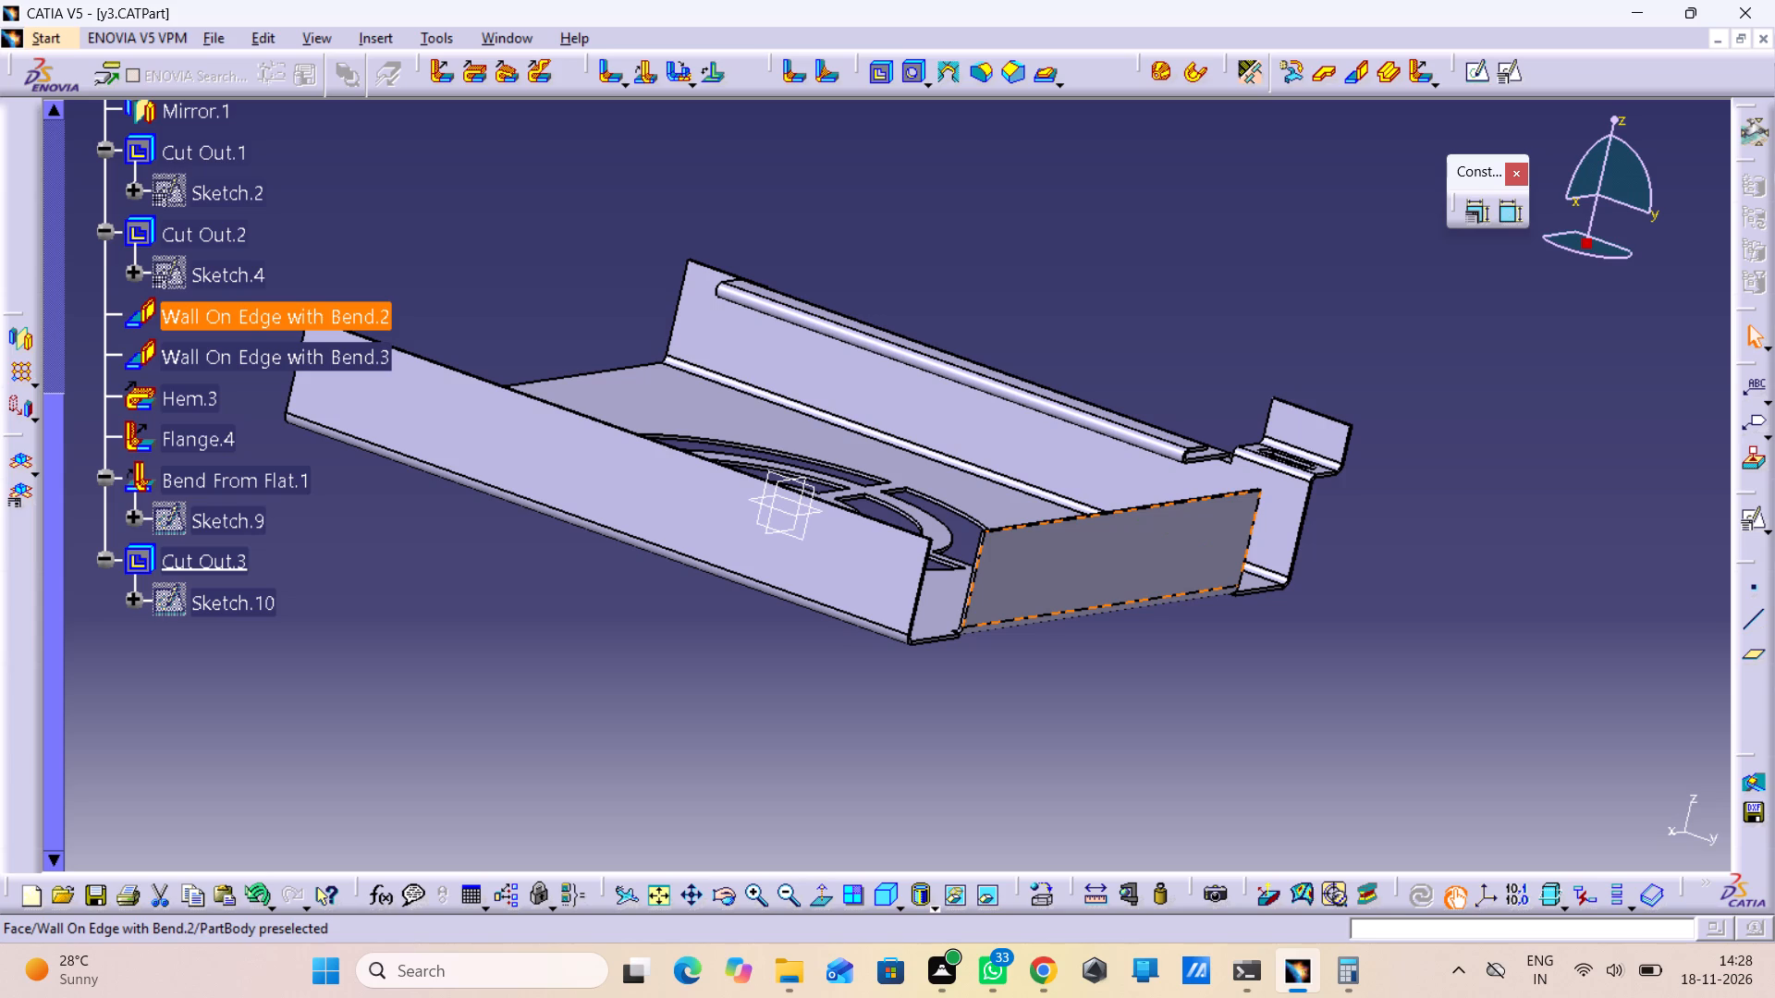
# Change the clearance mode of the end wall, Wall On Edge with Bend.2, to No Clearance and preview it.
pyautogui.doubleClick(1015, 566)
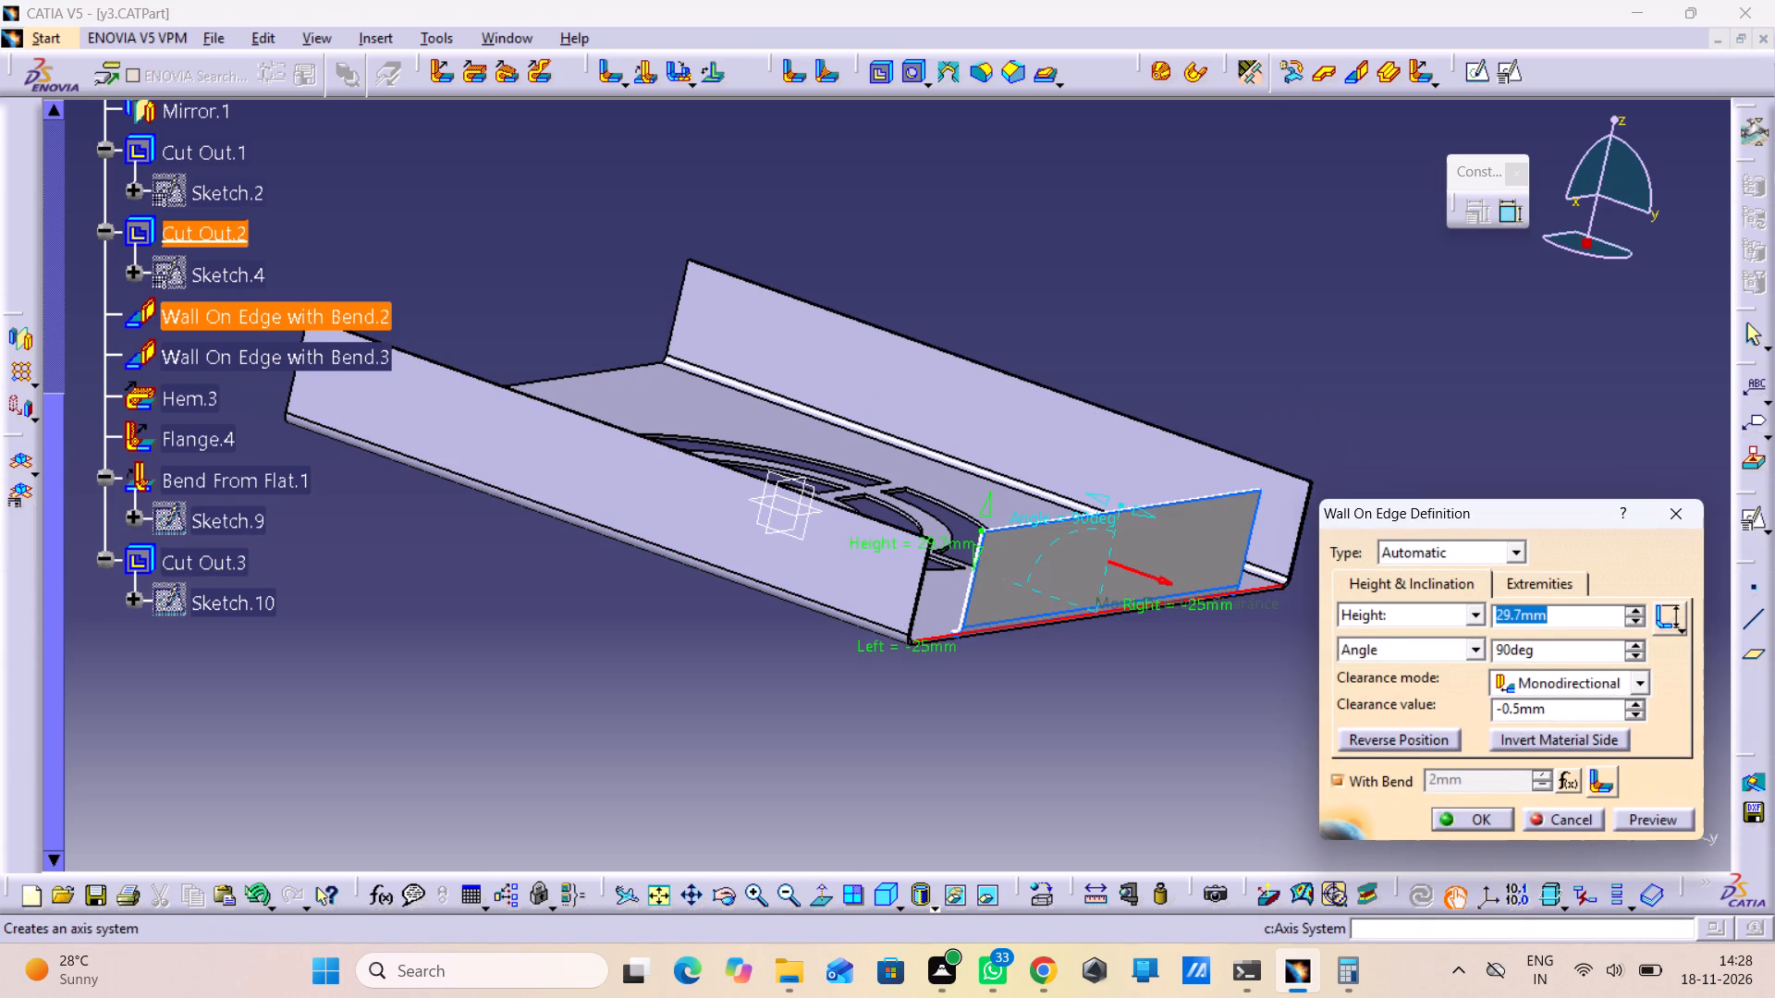
pyautogui.click(1617, 681)
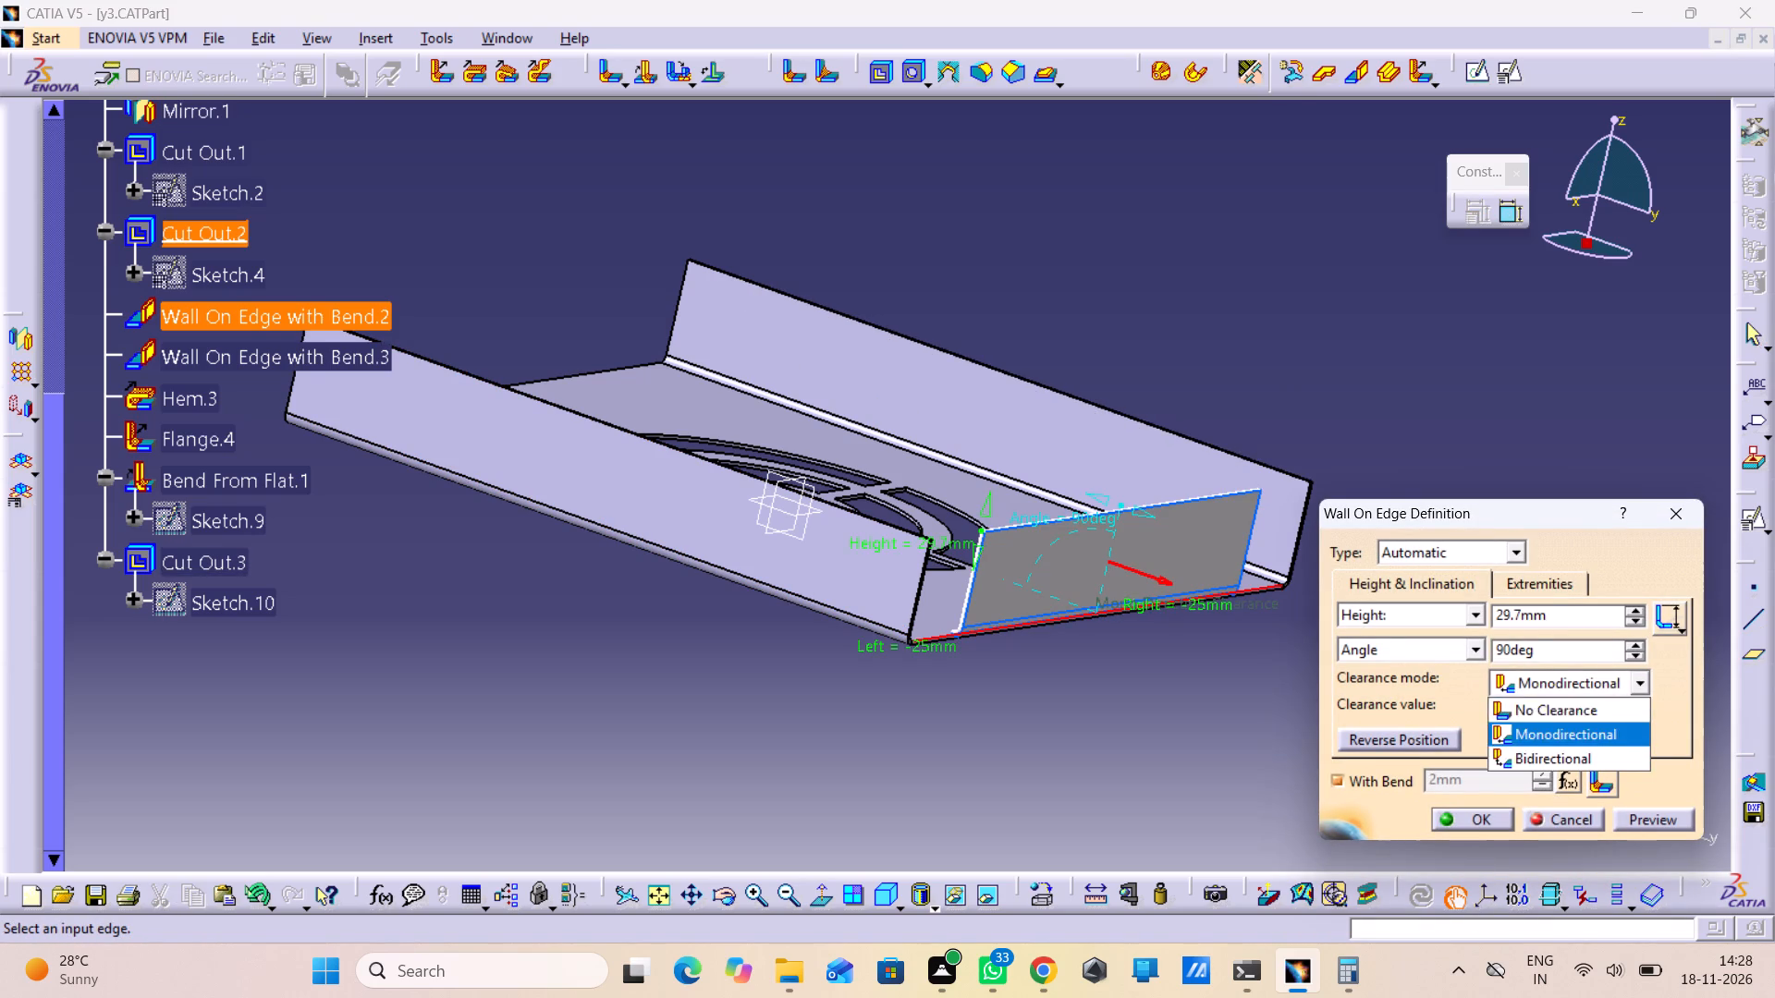
pyautogui.click(1602, 709)
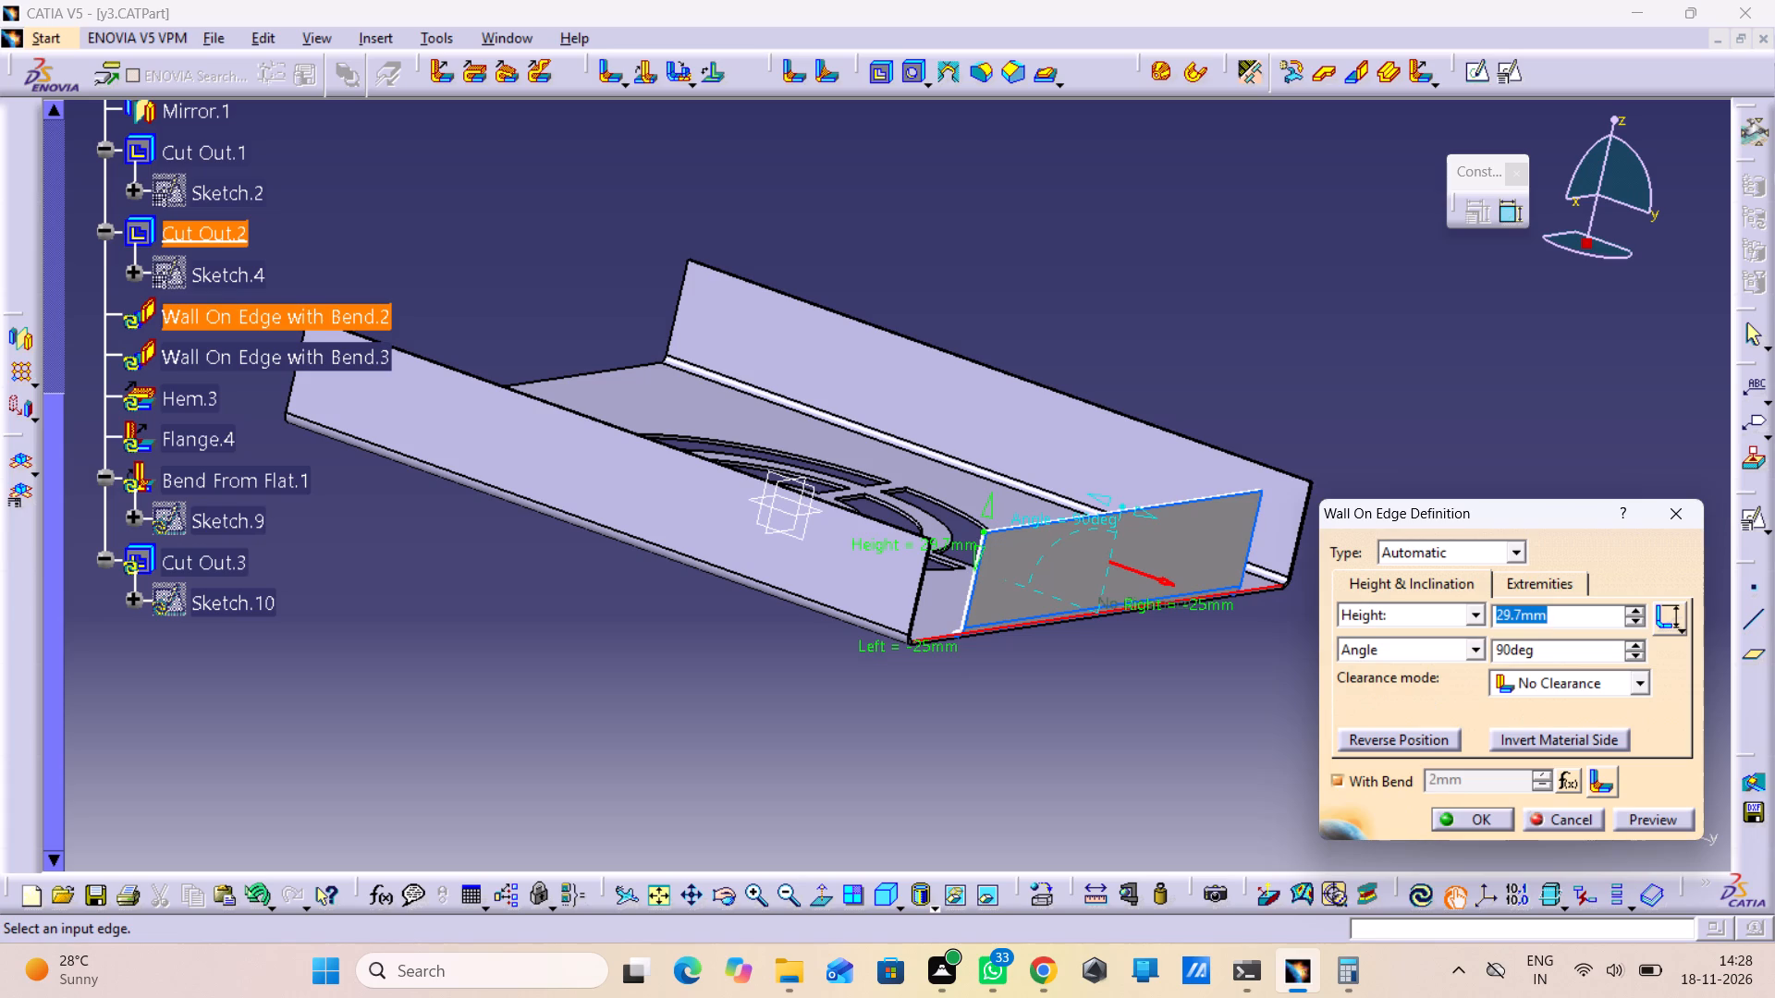
pyautogui.click(1685, 822)
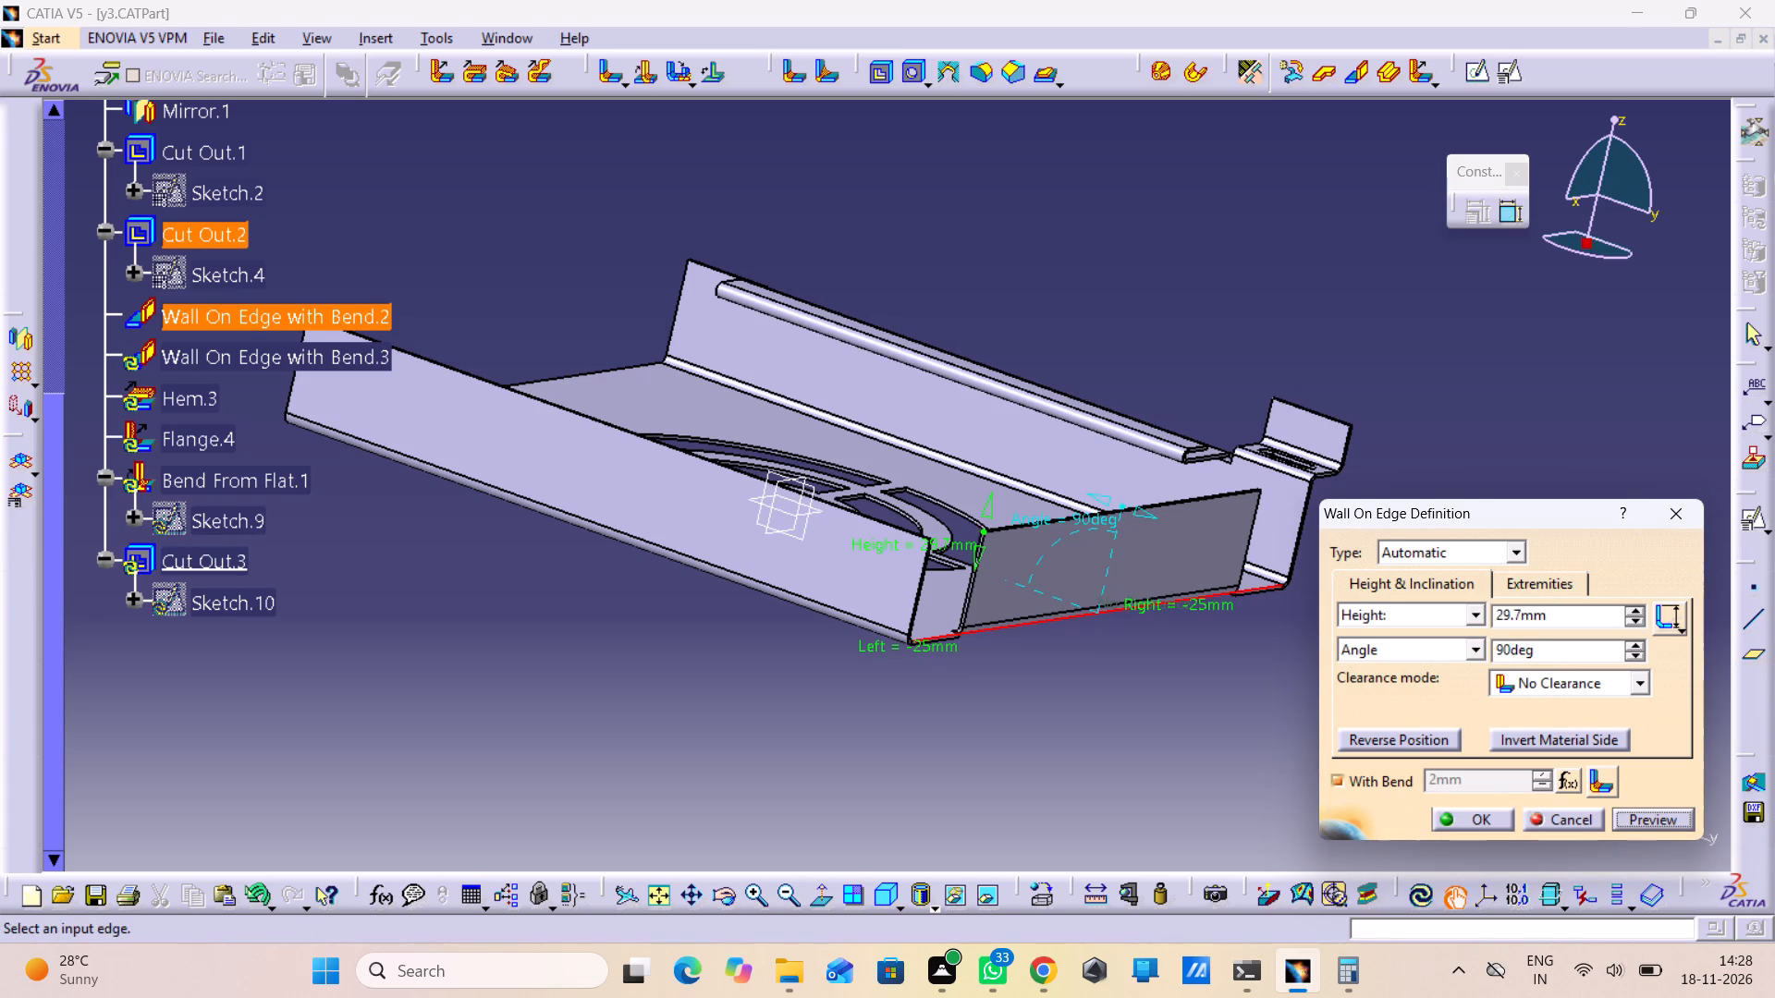
# Set the end wall's left and right extremity offsets to 0 mm and preview it.
pyautogui.click(1537, 592)
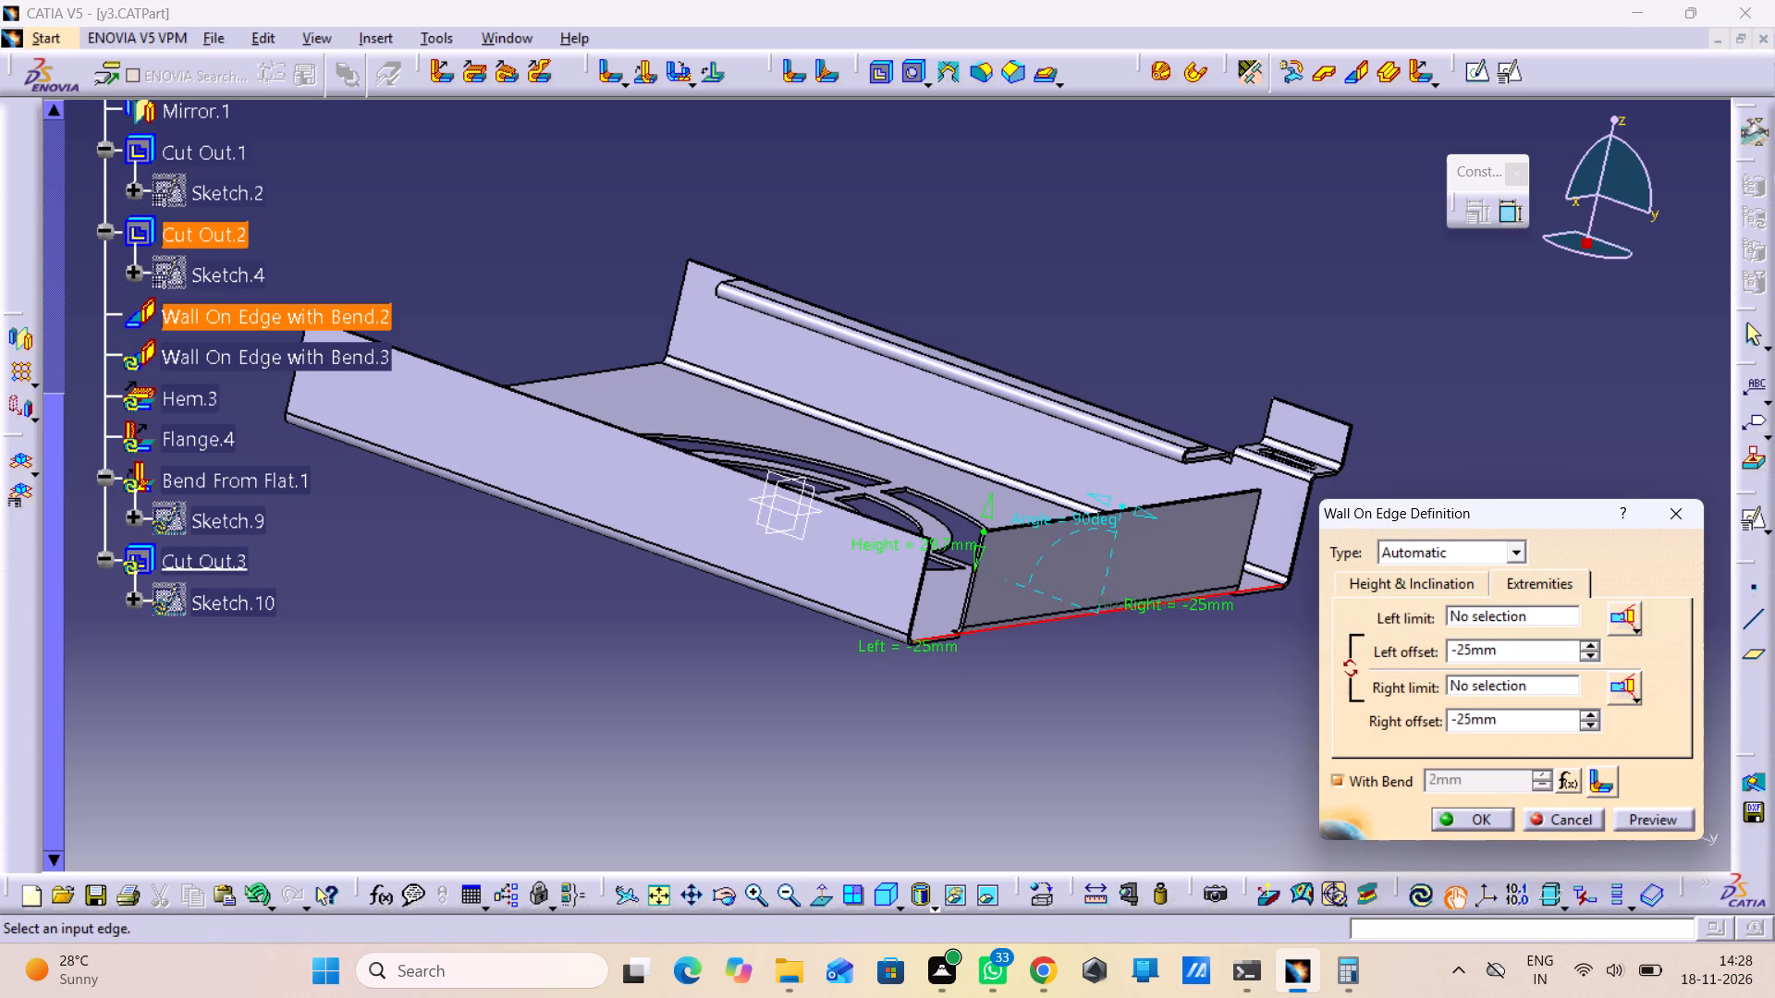
pyautogui.moveTo(1511, 638); pyautogui.dragTo(1389, 681)
pyautogui.moveTo(1513, 648); pyautogui.dragTo(1346, 678)
pyautogui.press('0')
pyautogui.moveTo(1557, 712); pyautogui.dragTo(1282, 712)
pyautogui.press('0')
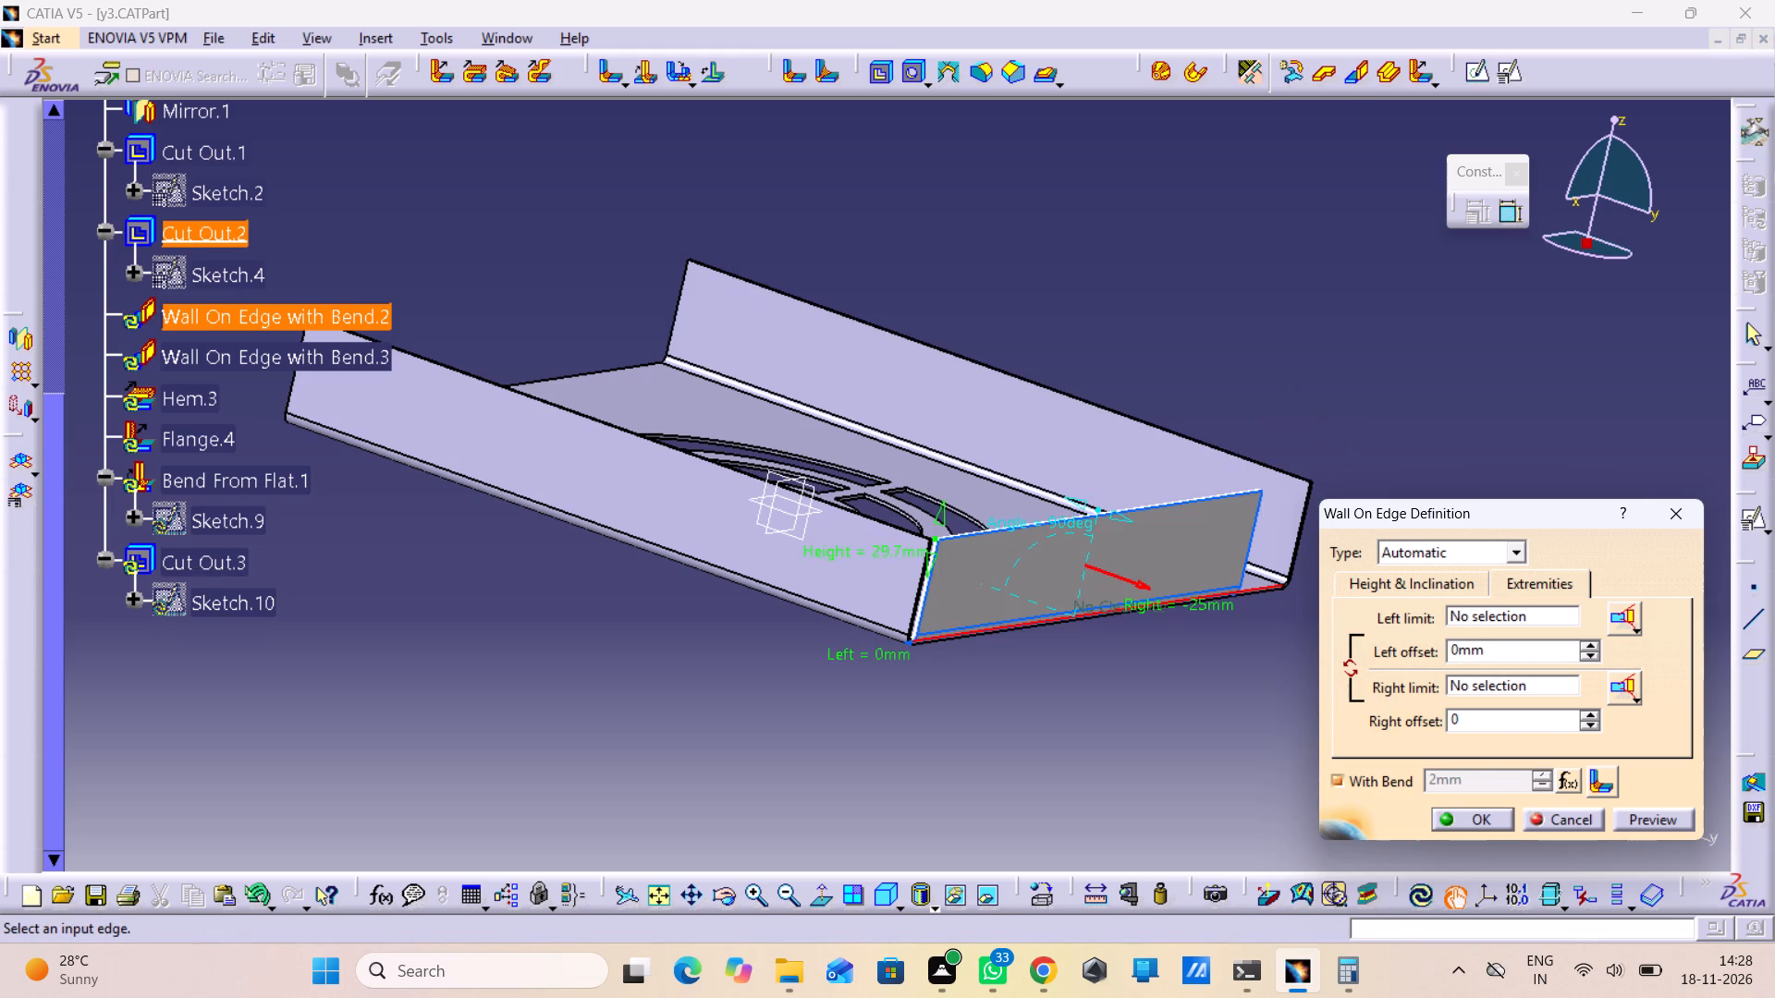
pyautogui.click(1650, 820)
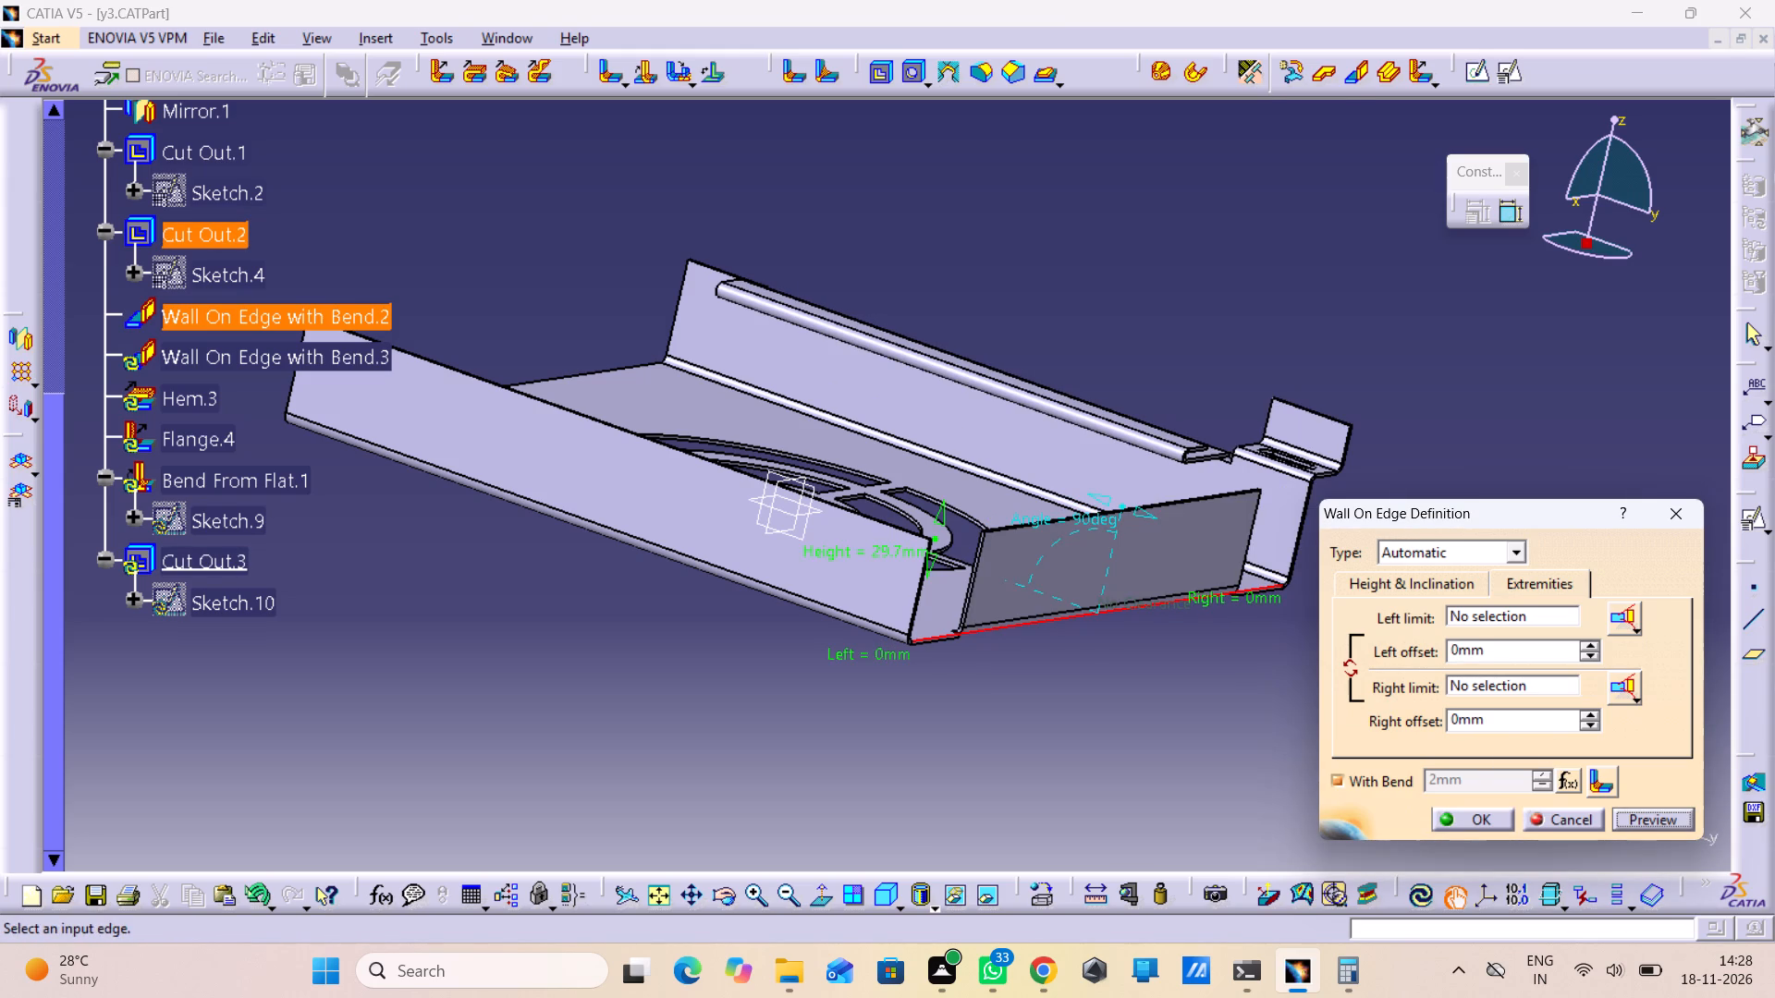
# Set the end wall's height to 16.71 mm, accept the definition and update the part.
pyautogui.click(1419, 578)
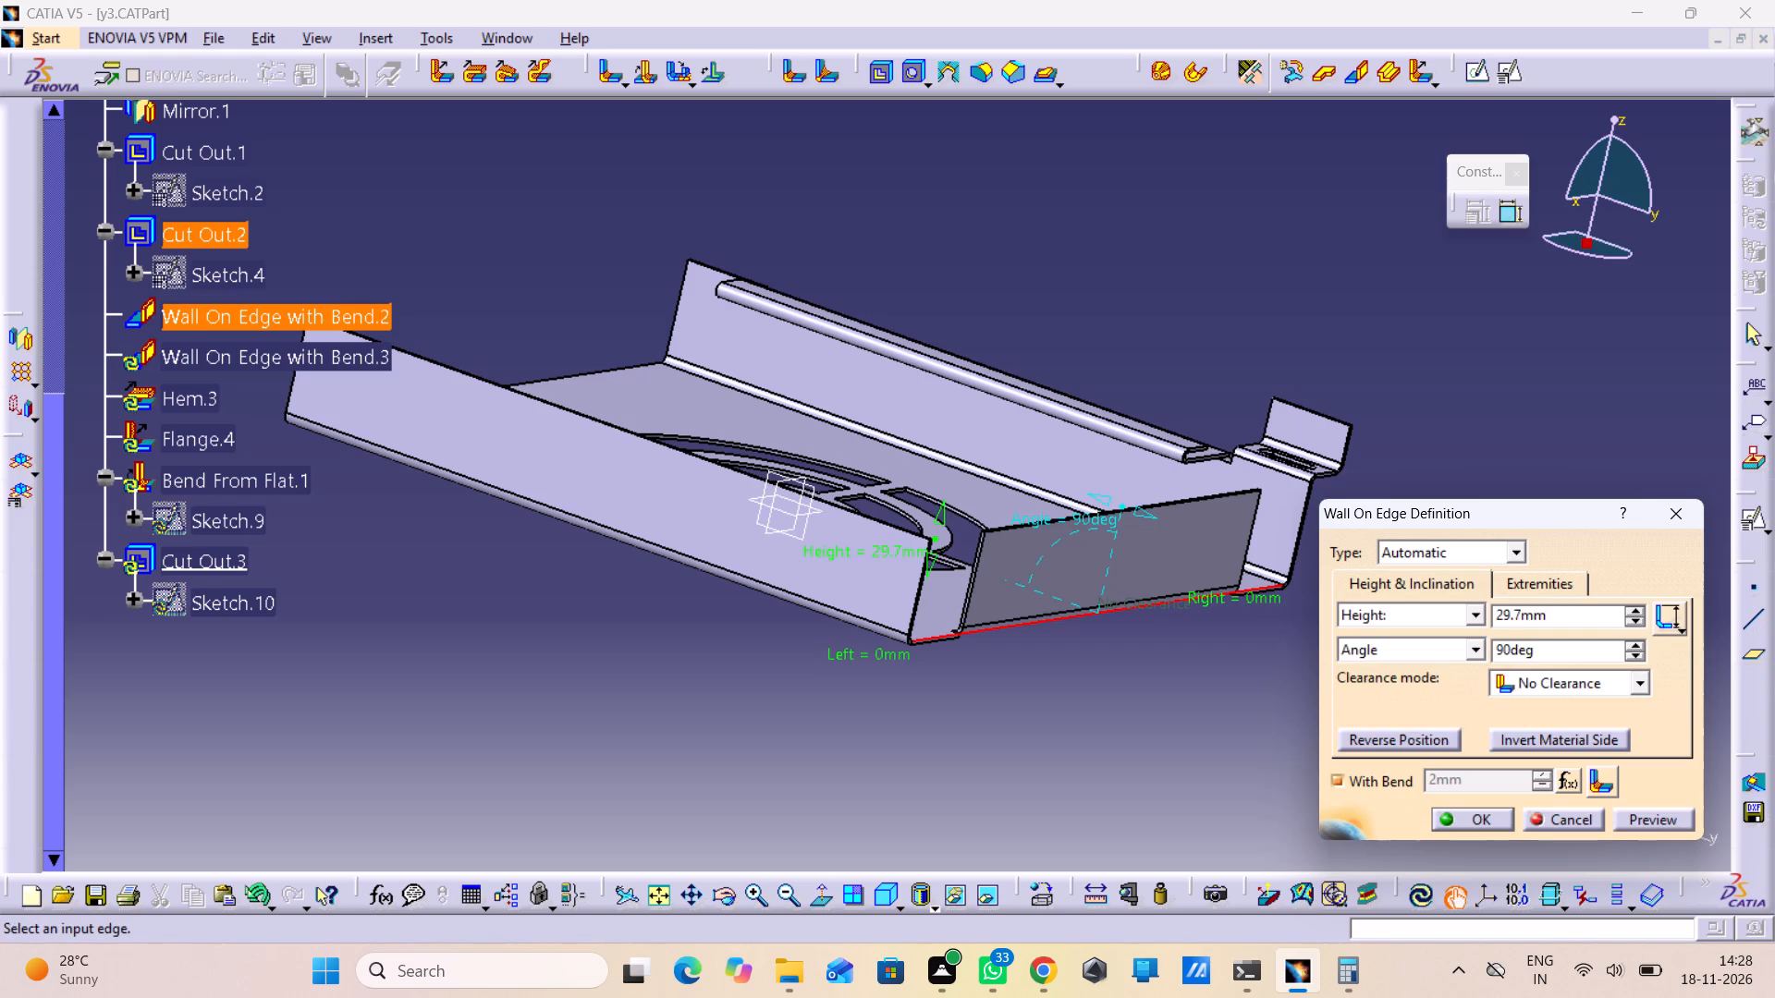
pyautogui.moveTo(1551, 615); pyautogui.dragTo(1325, 646)
pyautogui.write('16.')
pyautogui.write('71')
pyautogui.click(1639, 822)
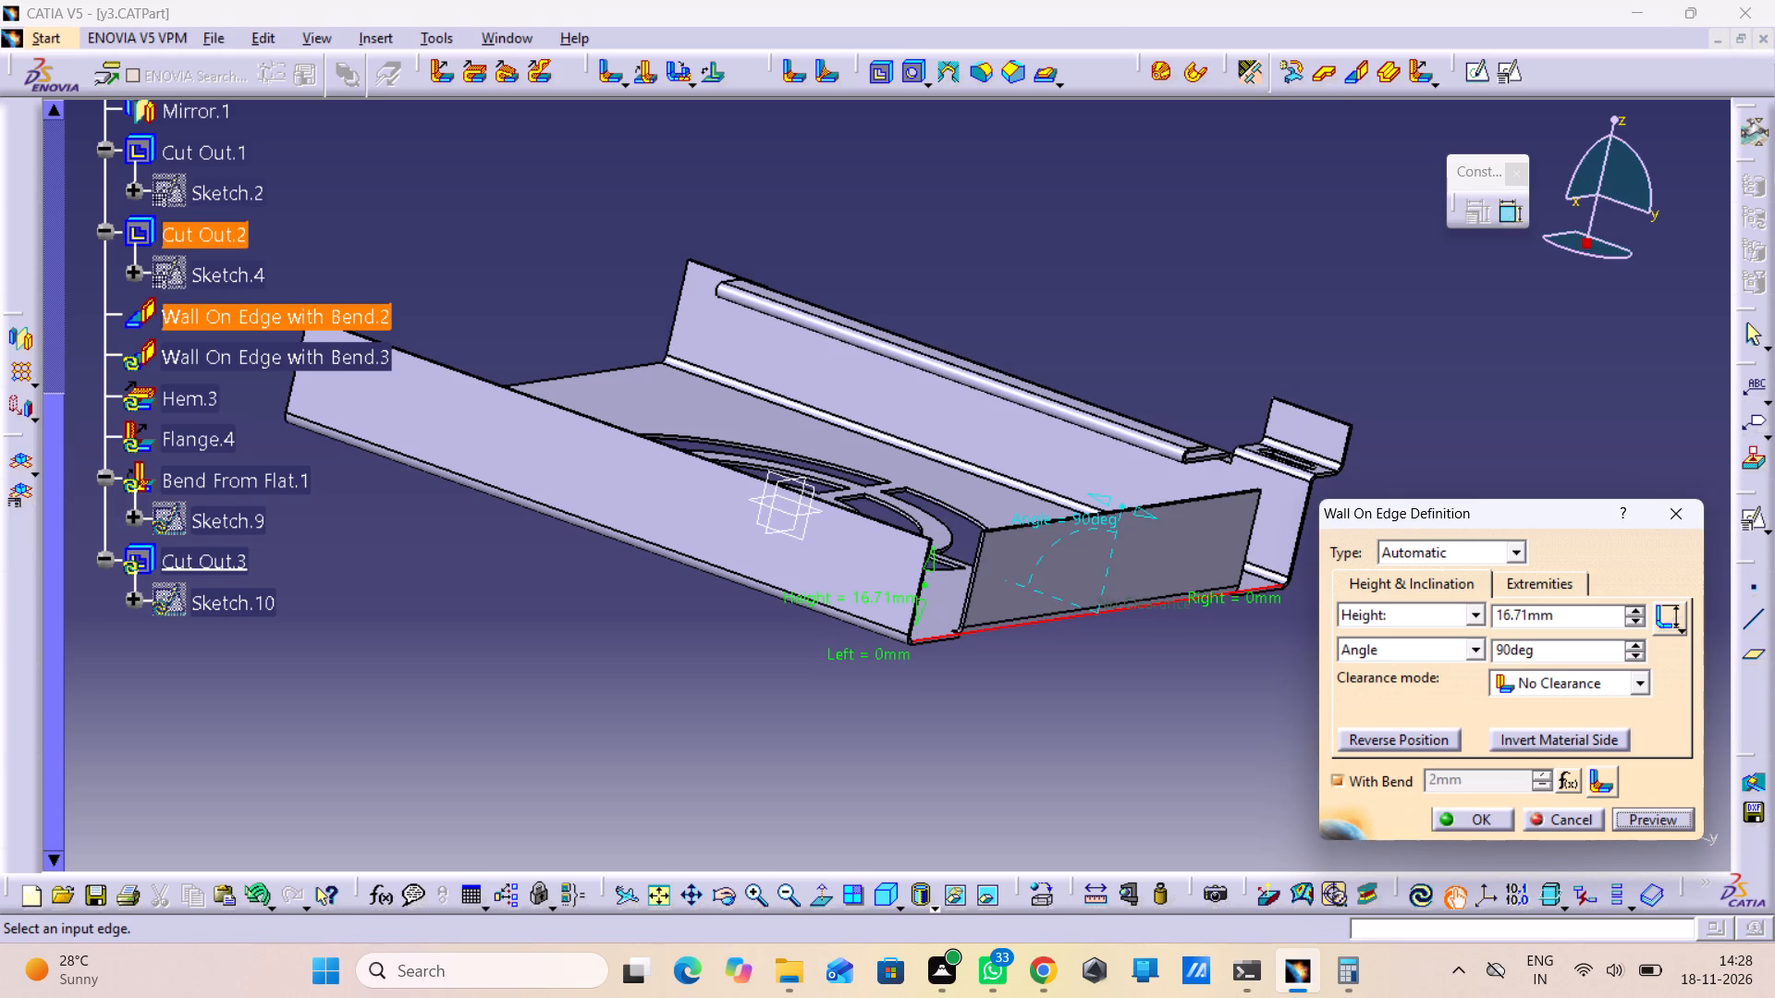
pyautogui.click(1476, 817)
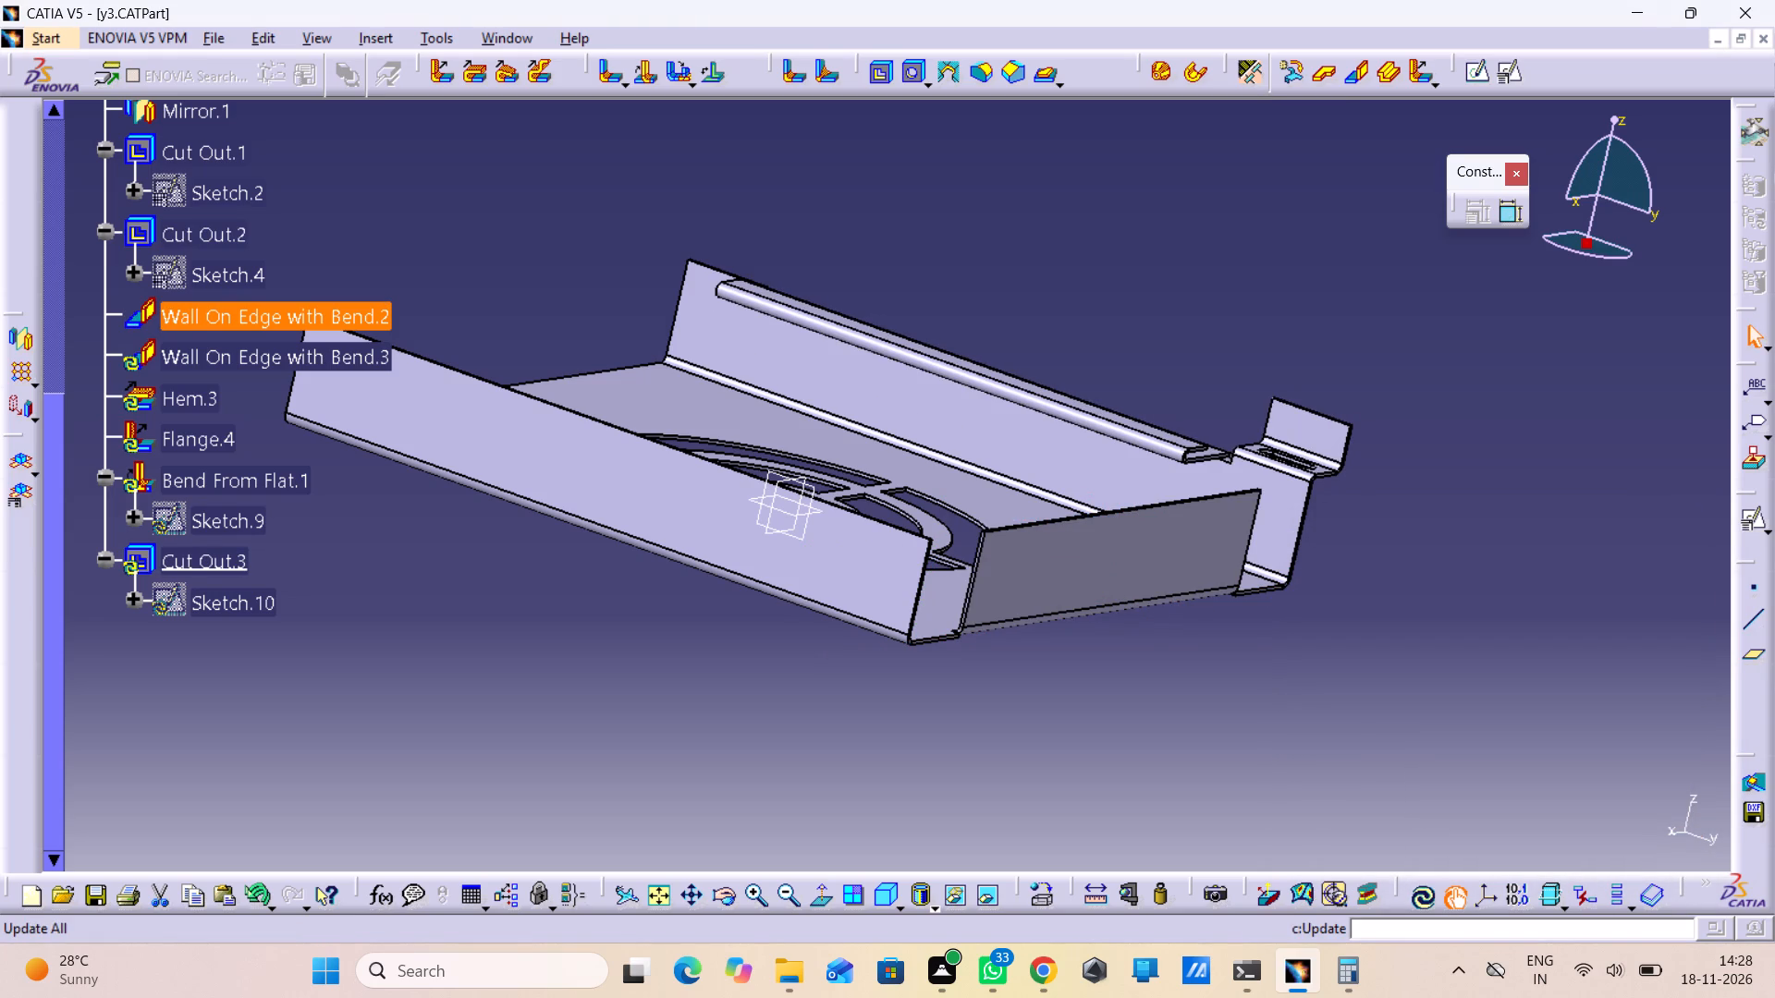
pyautogui.click(1422, 904)
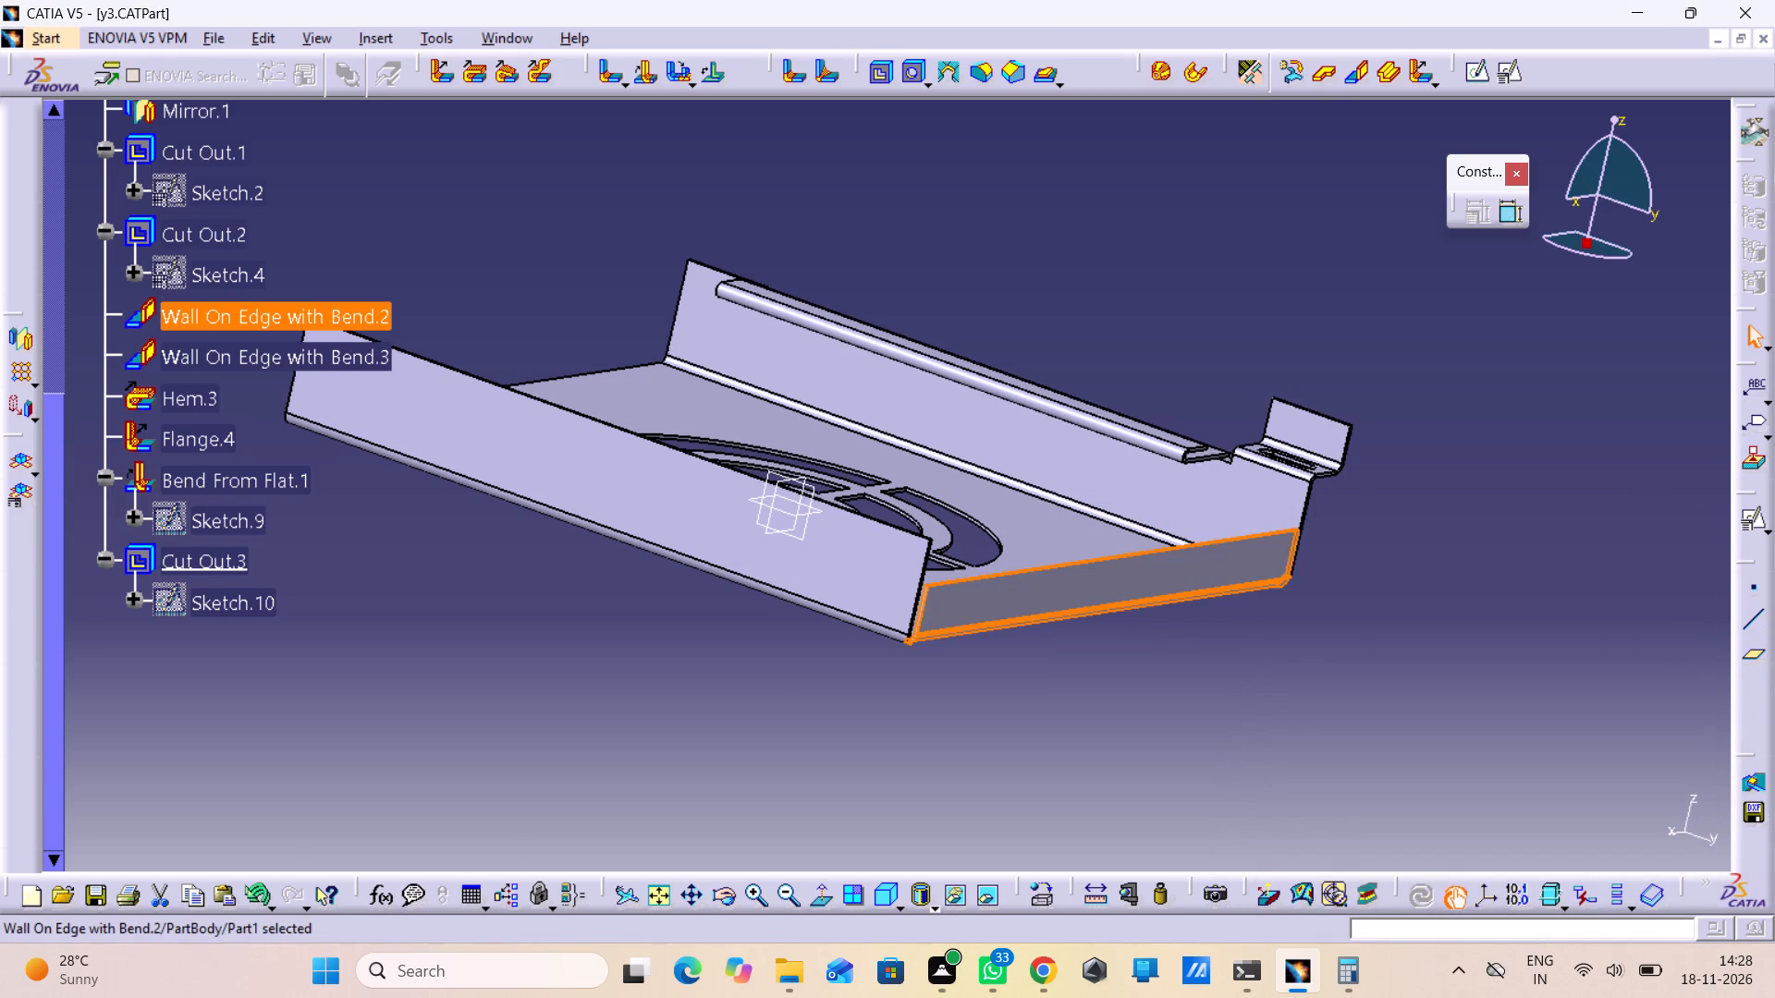
pyautogui.click(1348, 779)
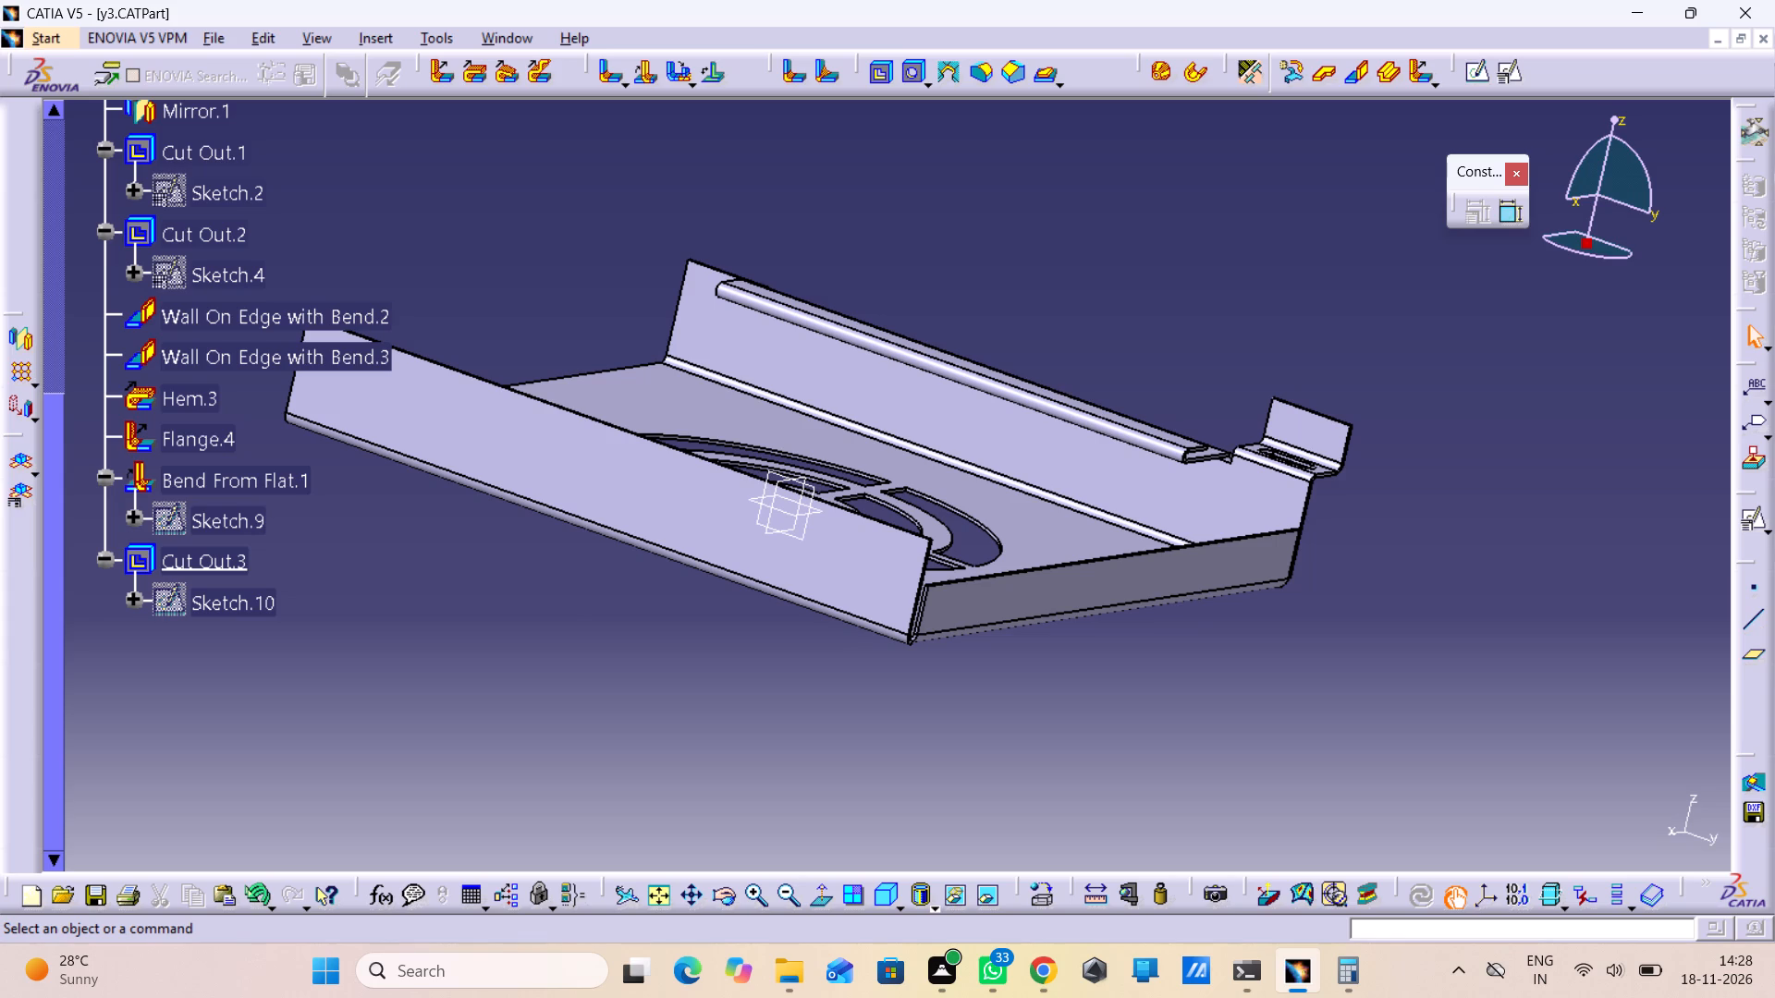
# Examine the bent corner where the end wall meets the mirrored side wall from several close angles.
pyautogui.moveTo(1006, 734); pyautogui.dragTo(1008, 791, button='middle')
pyautogui.moveTo(1006, 734); pyautogui.dragTo(1008, 791, button='right')
pyautogui.moveTo(1012, 792); pyautogui.dragTo(1022, 695, button='middle')
pyautogui.rightClick(1012, 792)
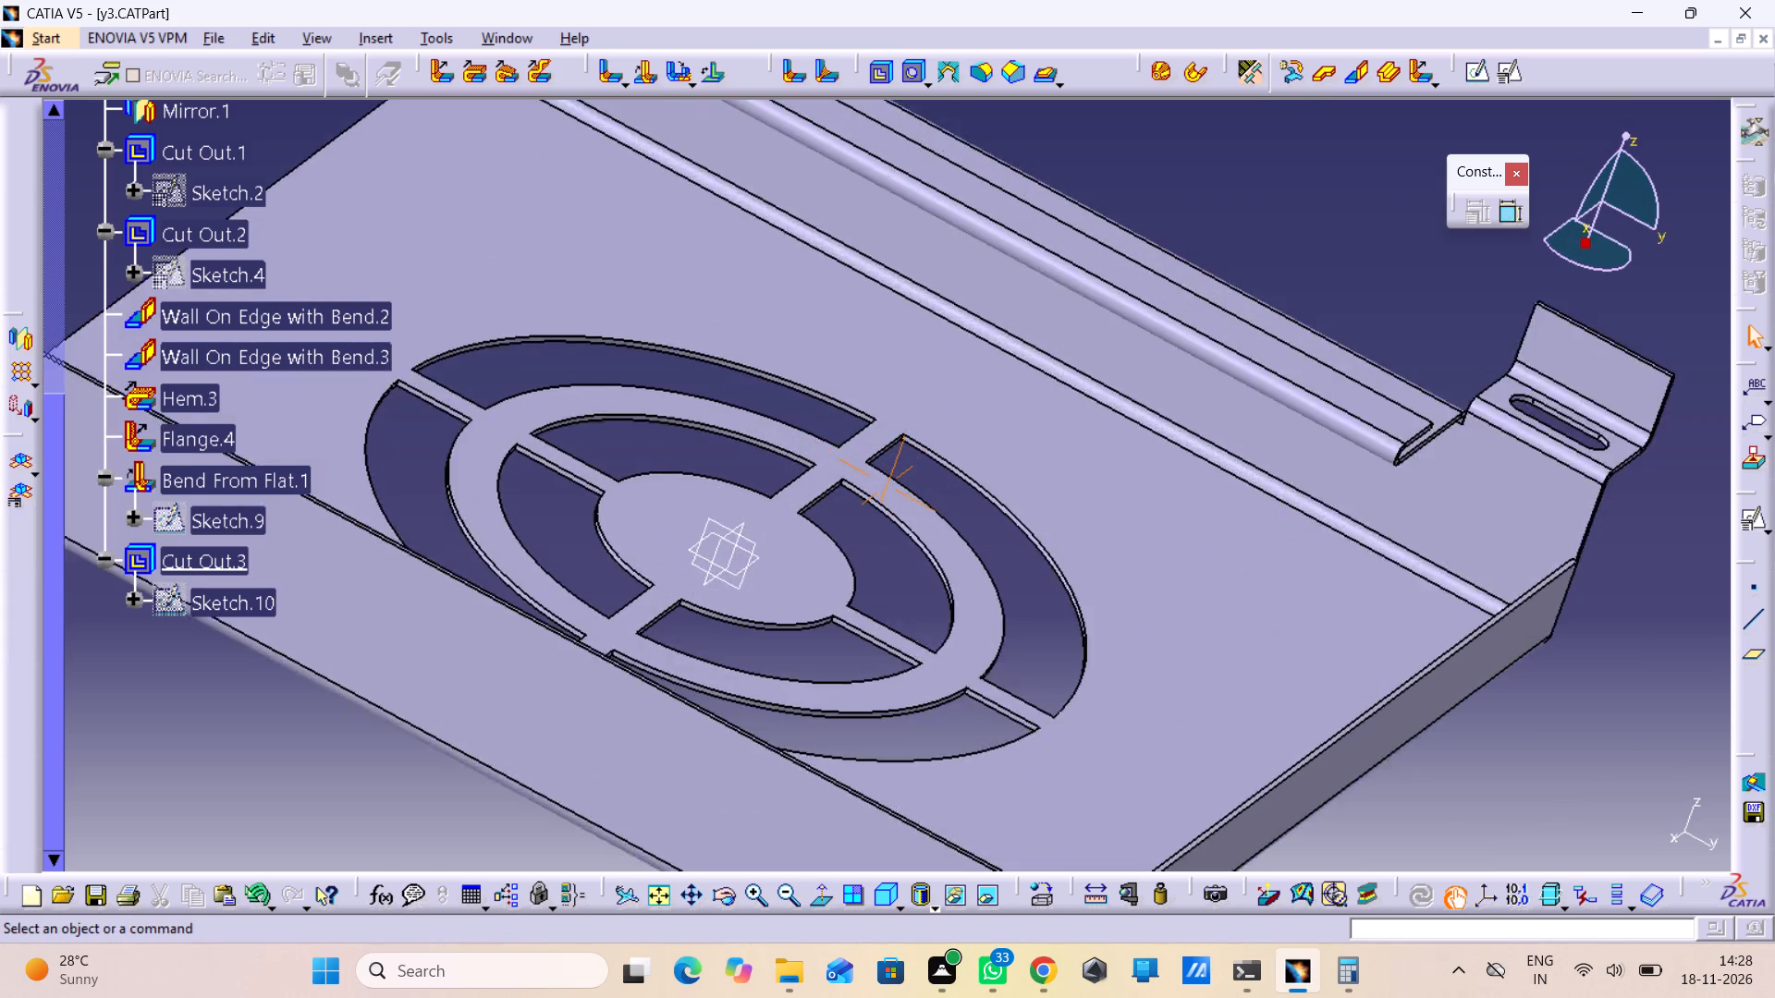
pyautogui.moveTo(1022, 695); pyautogui.dragTo(1022, 664, button='middle')
pyautogui.moveTo(1110, 747); pyautogui.dragTo(1187, 80, button='middle')
pyautogui.moveTo(1074, 503); pyautogui.dragTo(1102, 560, button='middle')
pyautogui.moveTo(1092, 564); pyautogui.dragTo(1102, 560, button='right')
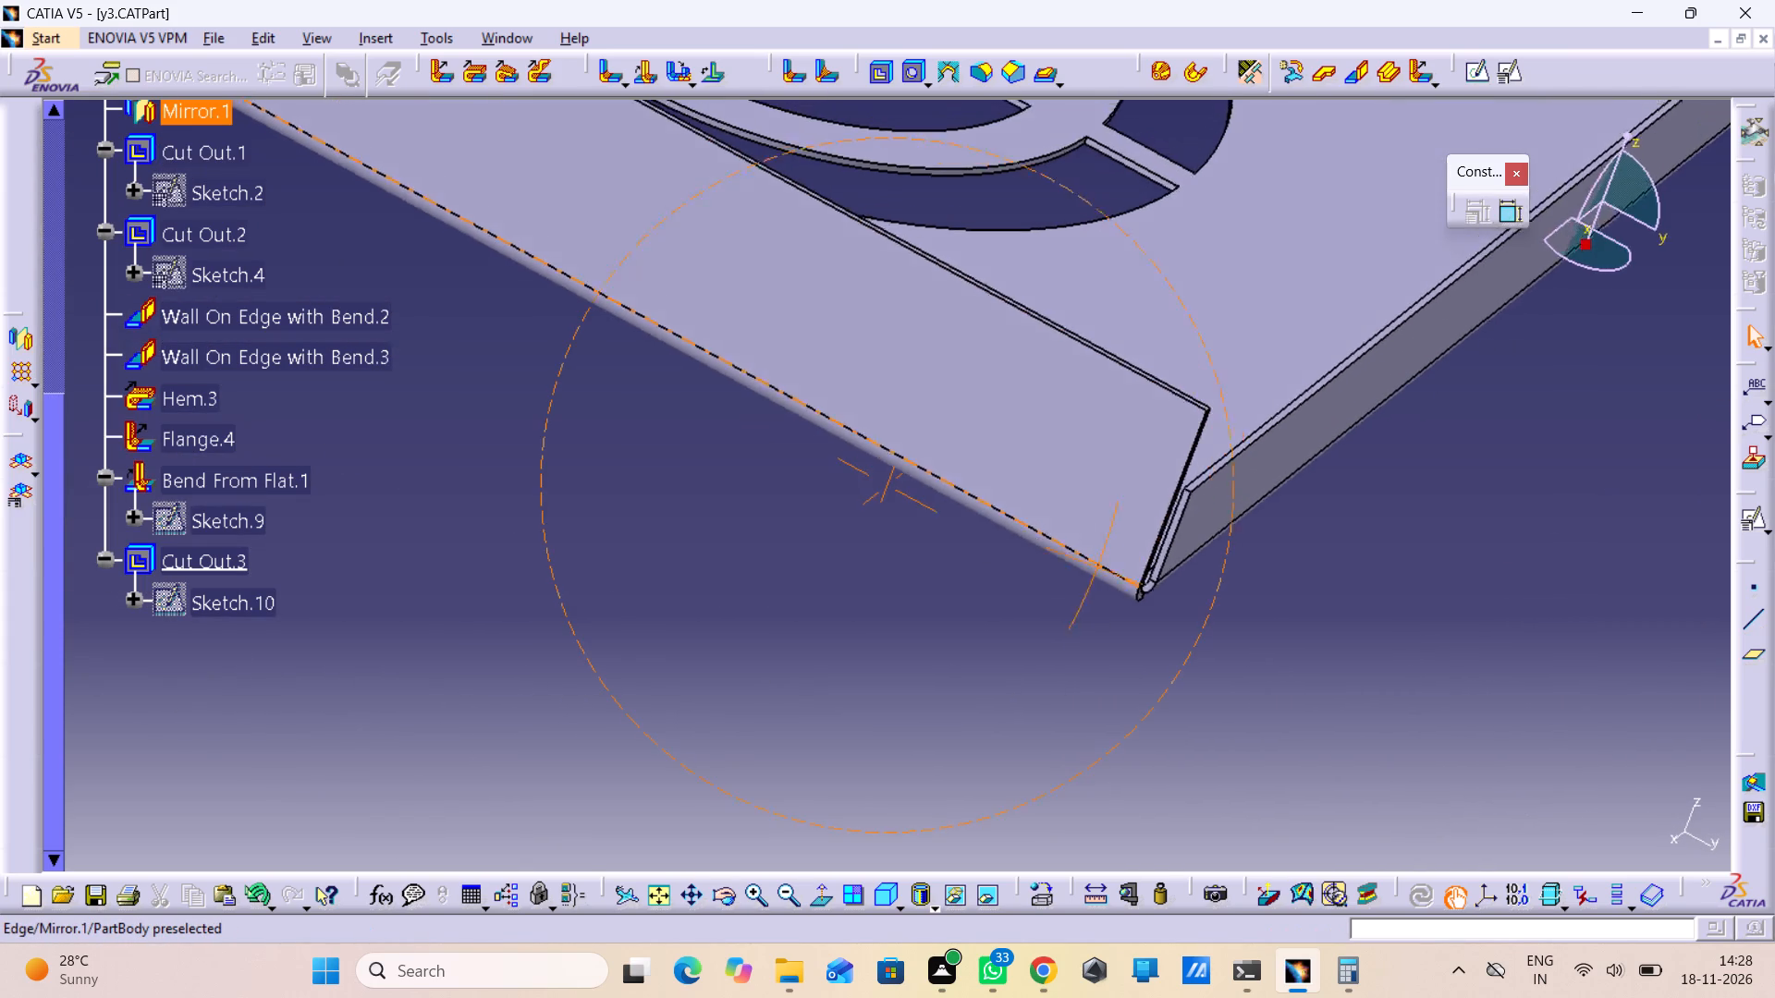
pyautogui.moveTo(1102, 560); pyautogui.dragTo(1101, 439, button='right')
pyautogui.moveTo(1102, 560); pyautogui.dragTo(1101, 439, button='middle')
pyautogui.moveTo(1101, 439); pyautogui.dragTo(1078, 263, button='middle')
pyautogui.moveTo(1101, 438); pyautogui.dragTo(1105, 416, button='right')
pyautogui.moveTo(1078, 263); pyautogui.dragTo(1087, 449, button='middle')
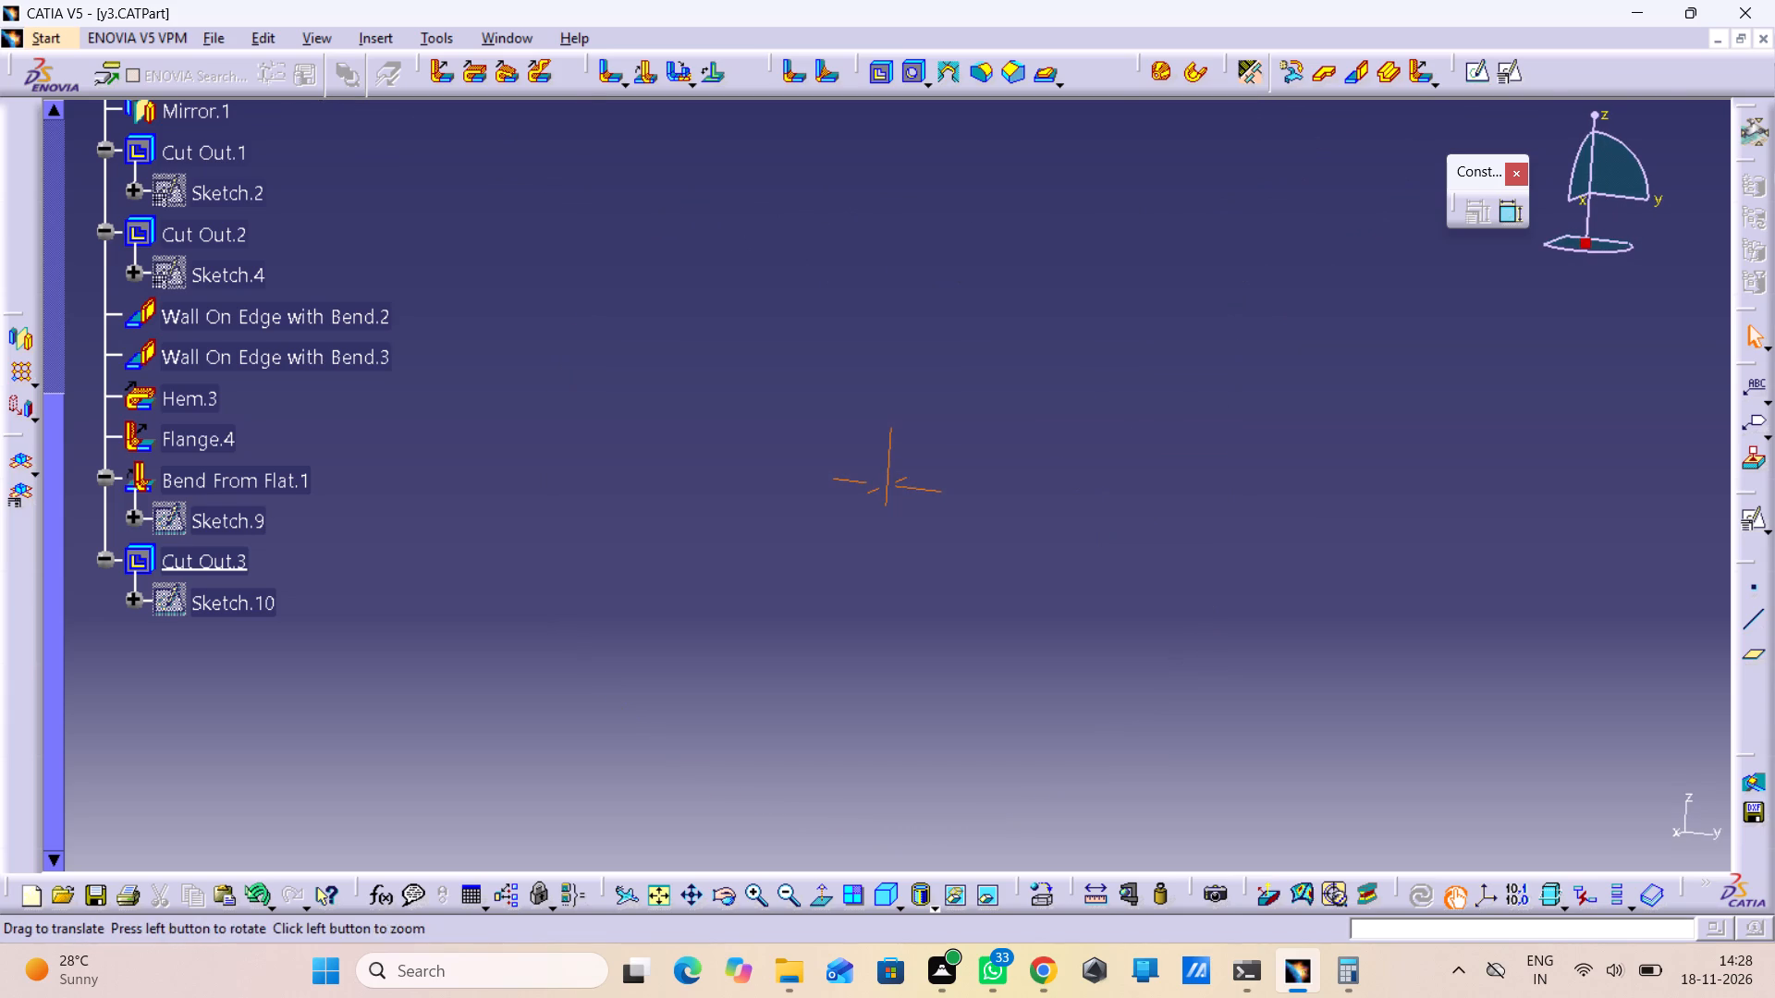
pyautogui.moveTo(1087, 449); pyautogui.dragTo(1082, 761, button='middle')
pyautogui.moveTo(1014, 486); pyautogui.dragTo(741, 675, button='middle')
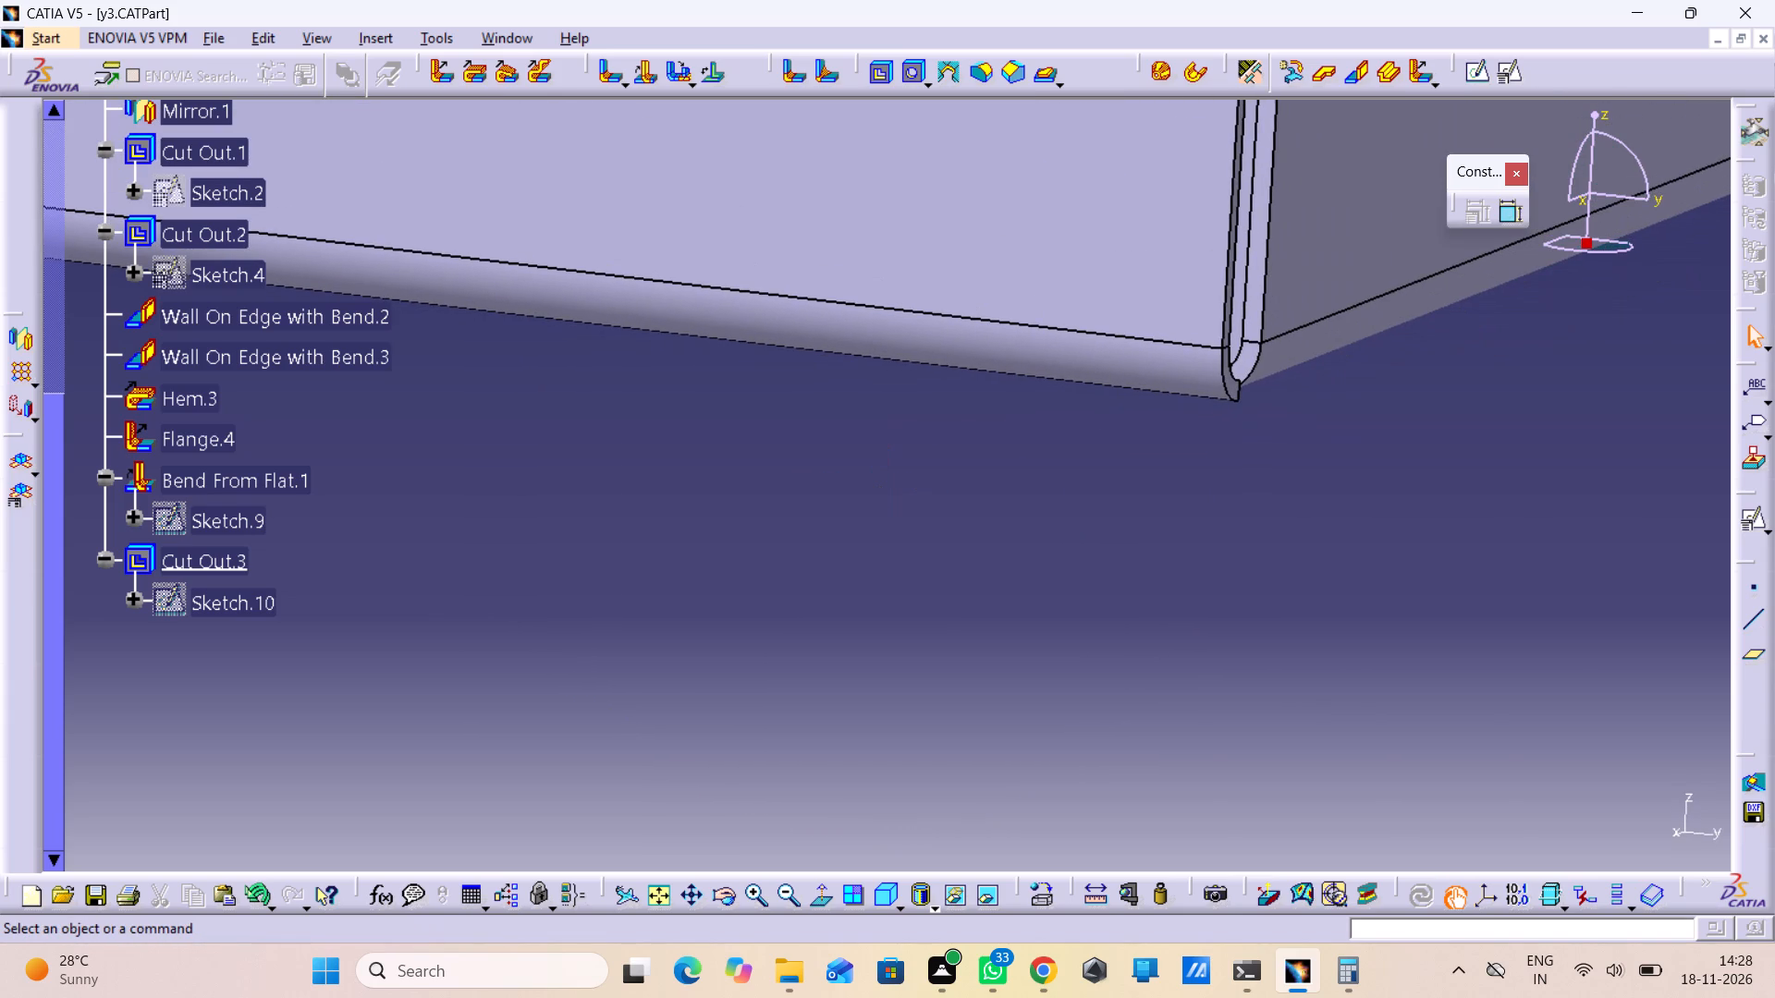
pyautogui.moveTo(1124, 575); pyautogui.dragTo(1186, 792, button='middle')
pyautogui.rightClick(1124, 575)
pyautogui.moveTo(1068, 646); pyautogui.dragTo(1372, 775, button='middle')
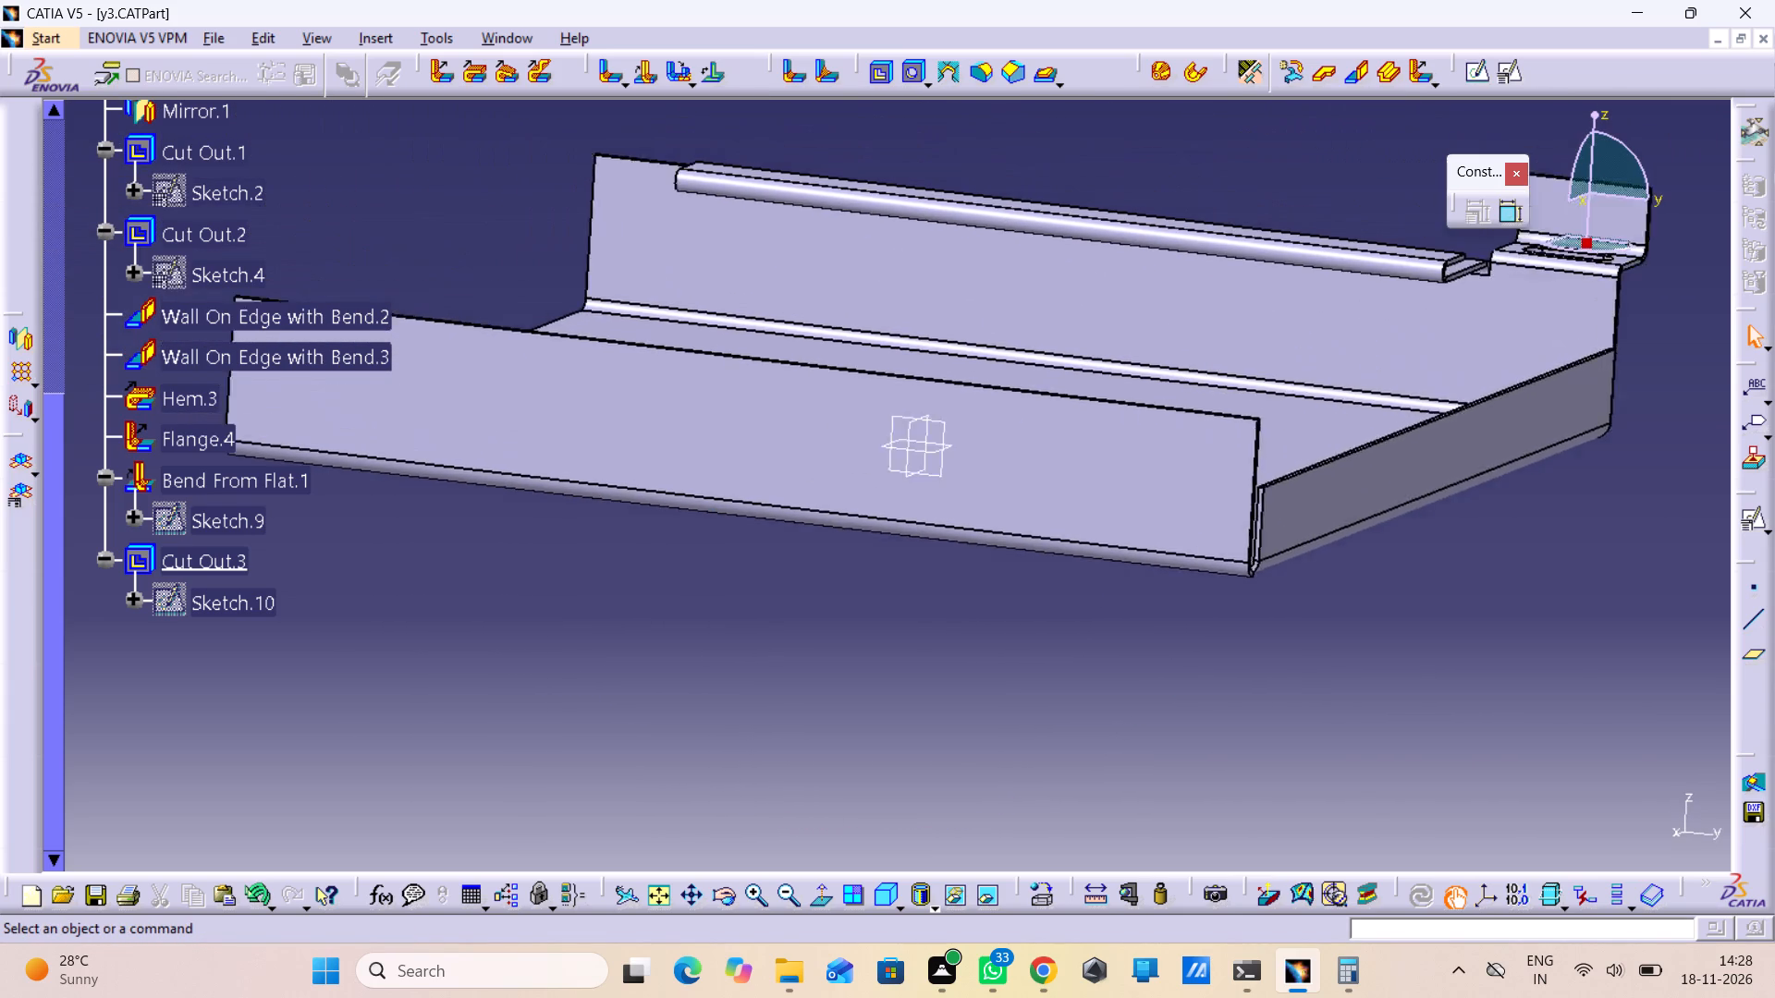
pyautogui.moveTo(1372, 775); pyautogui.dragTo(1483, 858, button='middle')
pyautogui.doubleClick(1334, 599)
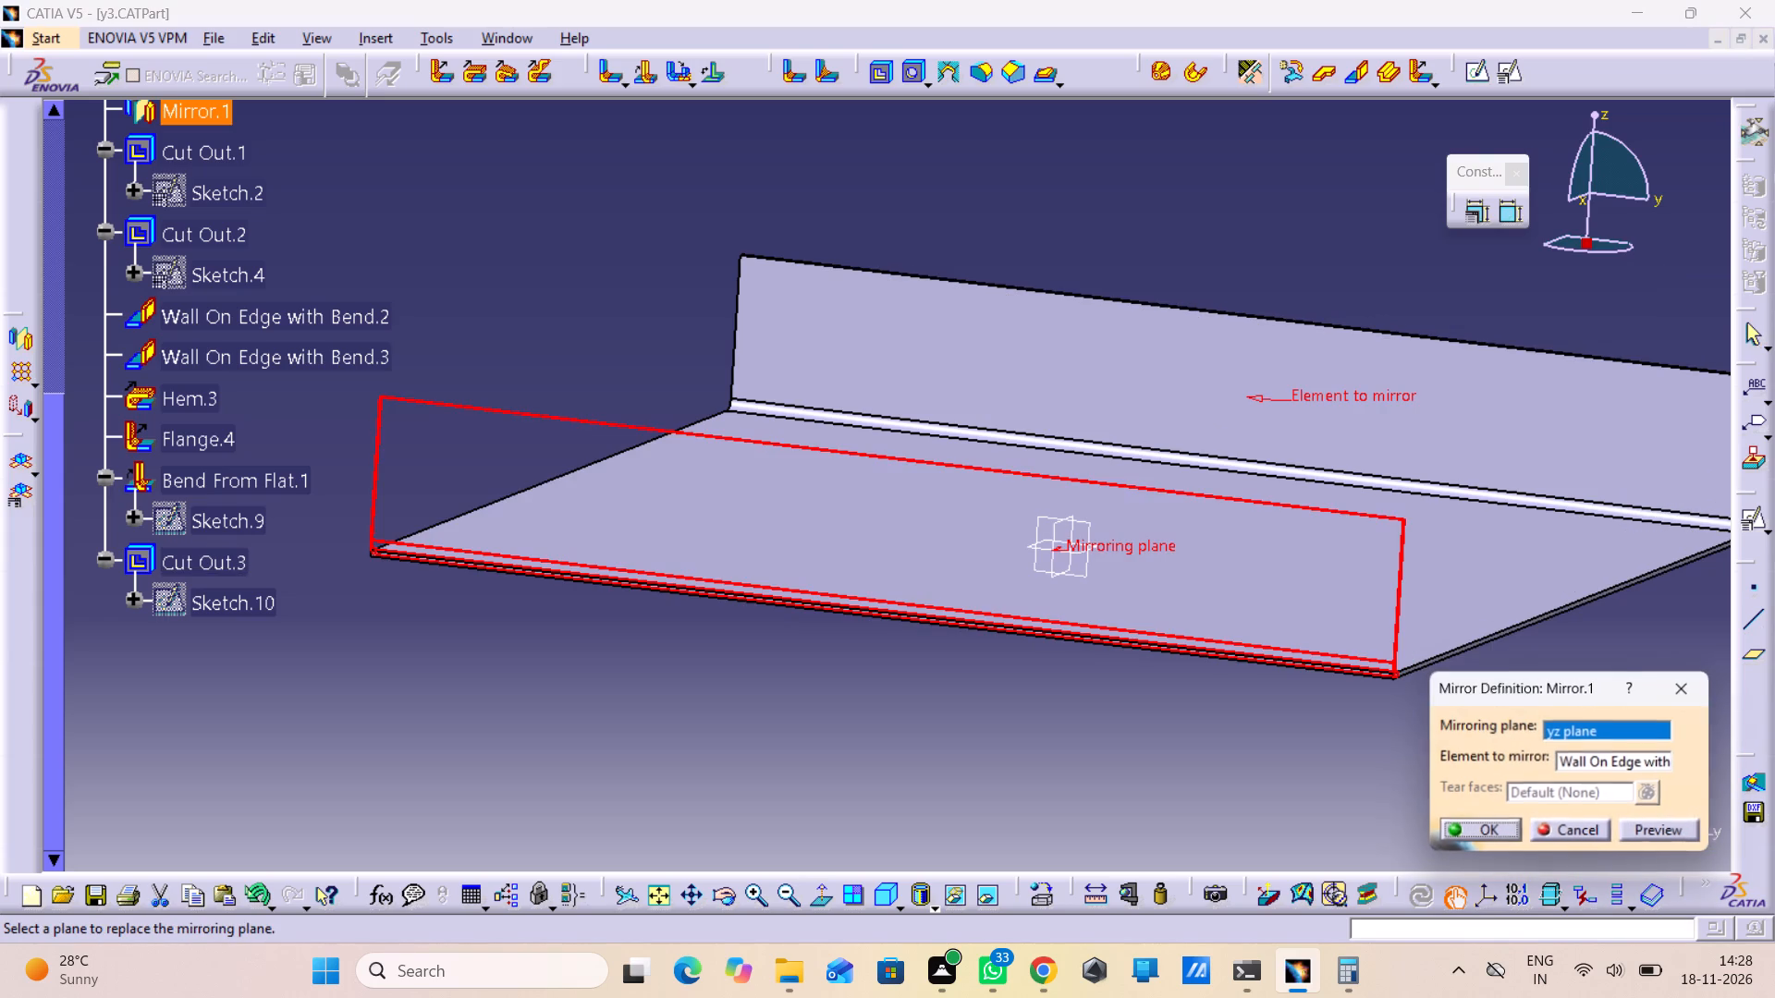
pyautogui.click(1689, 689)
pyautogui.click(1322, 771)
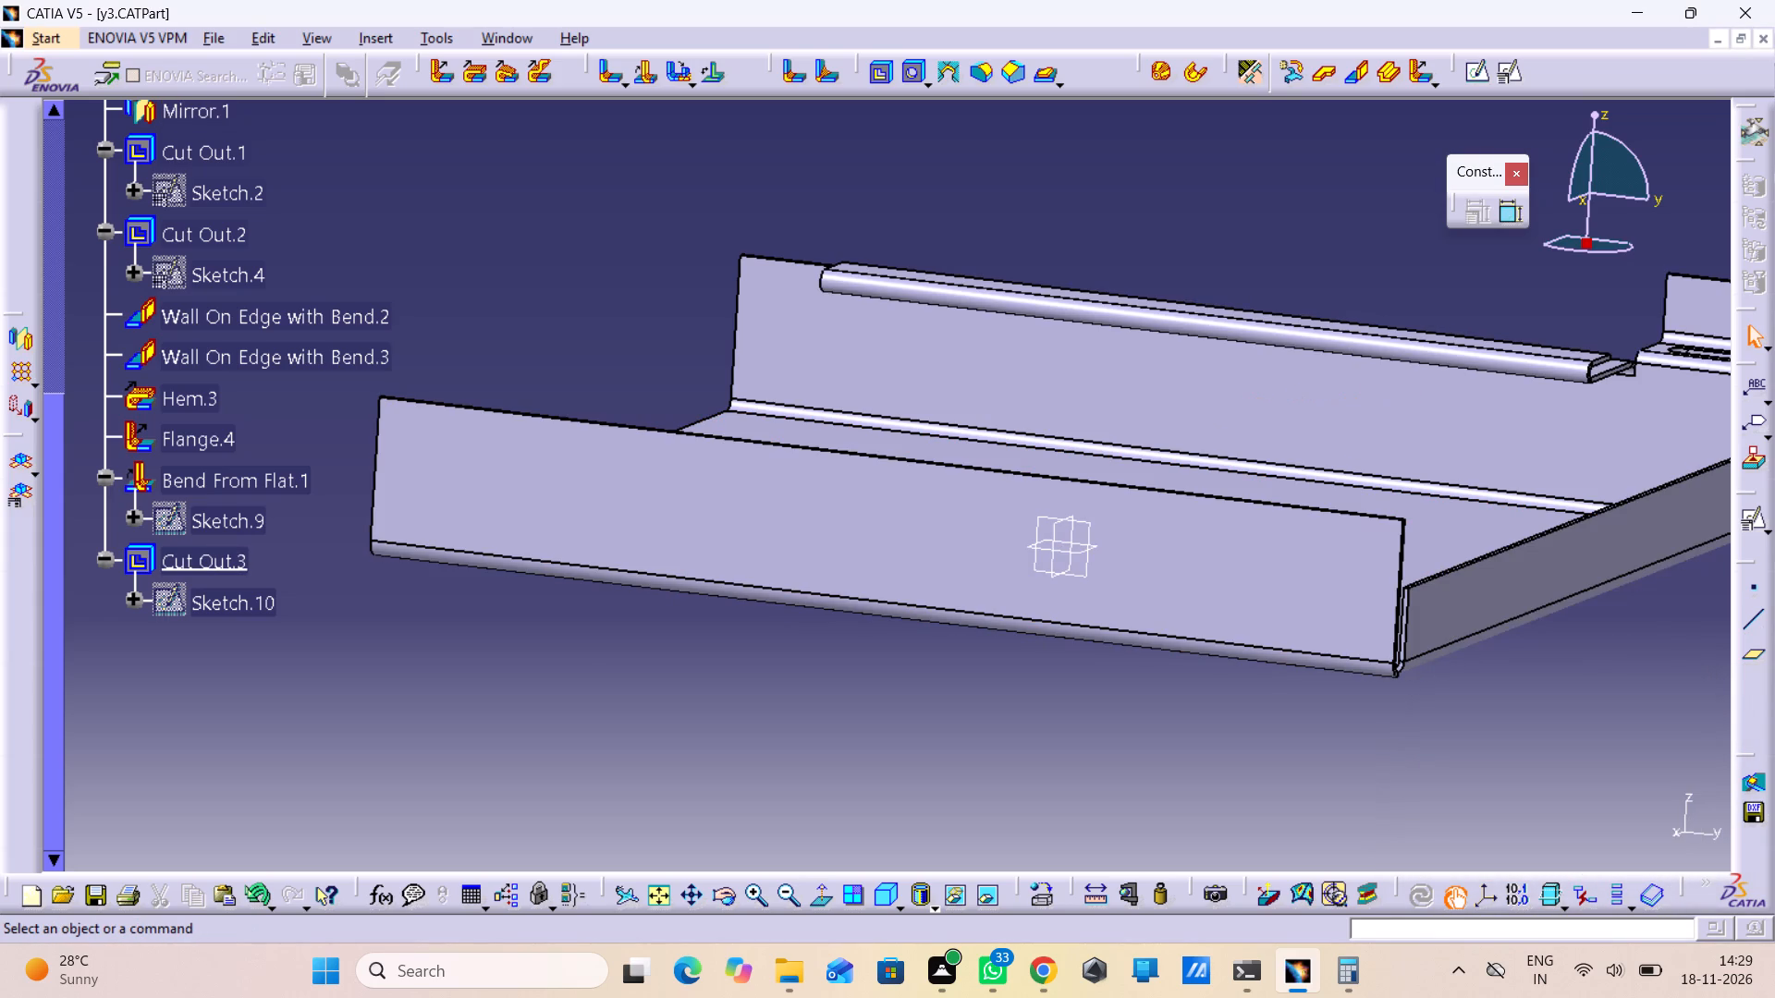
# Examine the whole tray from the side and from above, including its end wall, hem and slotted corner tab.
pyautogui.moveTo(1321, 771); pyautogui.dragTo(1317, 807, button='middle')
pyautogui.moveTo(1321, 771); pyautogui.dragTo(1316, 803, button='right')
pyautogui.rightClick(1317, 807)
pyautogui.moveTo(1317, 807); pyautogui.dragTo(1330, 855, button='middle')
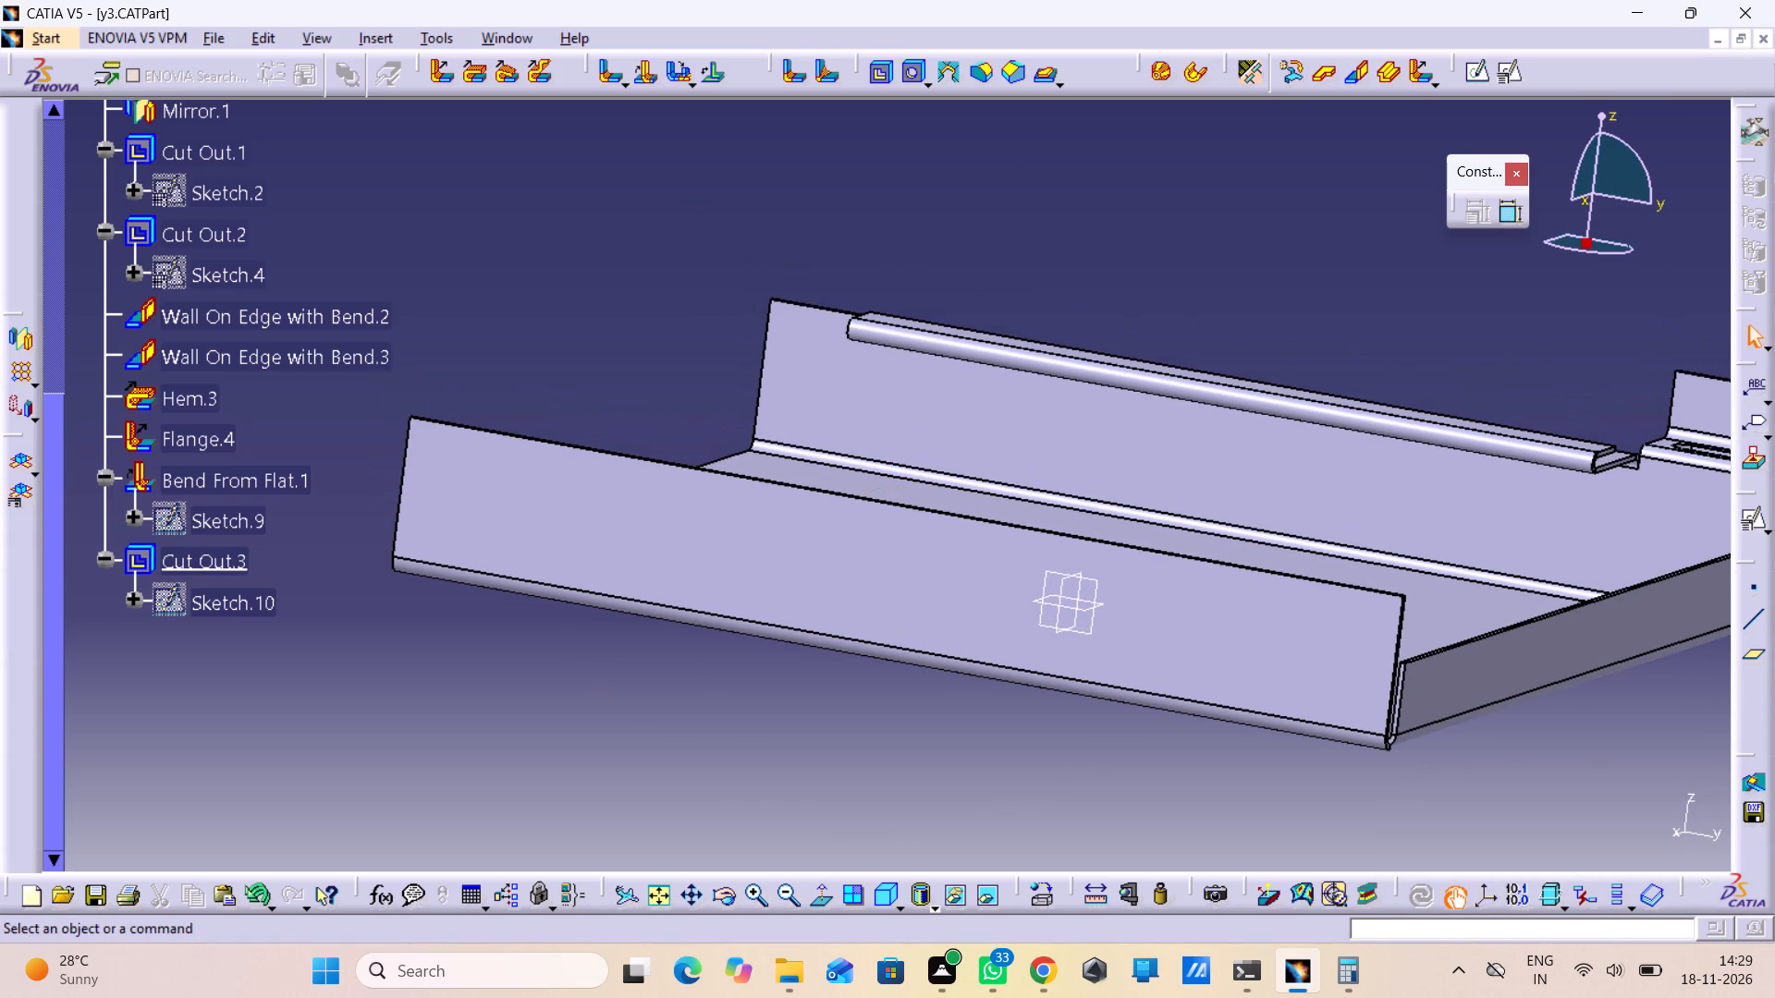
pyautogui.moveTo(1346, 820); pyautogui.dragTo(1267, 607, button='middle')
pyautogui.moveTo(1267, 604); pyautogui.dragTo(1291, 714, button='middle')
pyautogui.rightClick(1267, 604)
pyautogui.moveTo(1287, 694); pyautogui.dragTo(1340, 706, button='middle')
pyautogui.moveTo(1287, 694); pyautogui.dragTo(1340, 706, button='right')
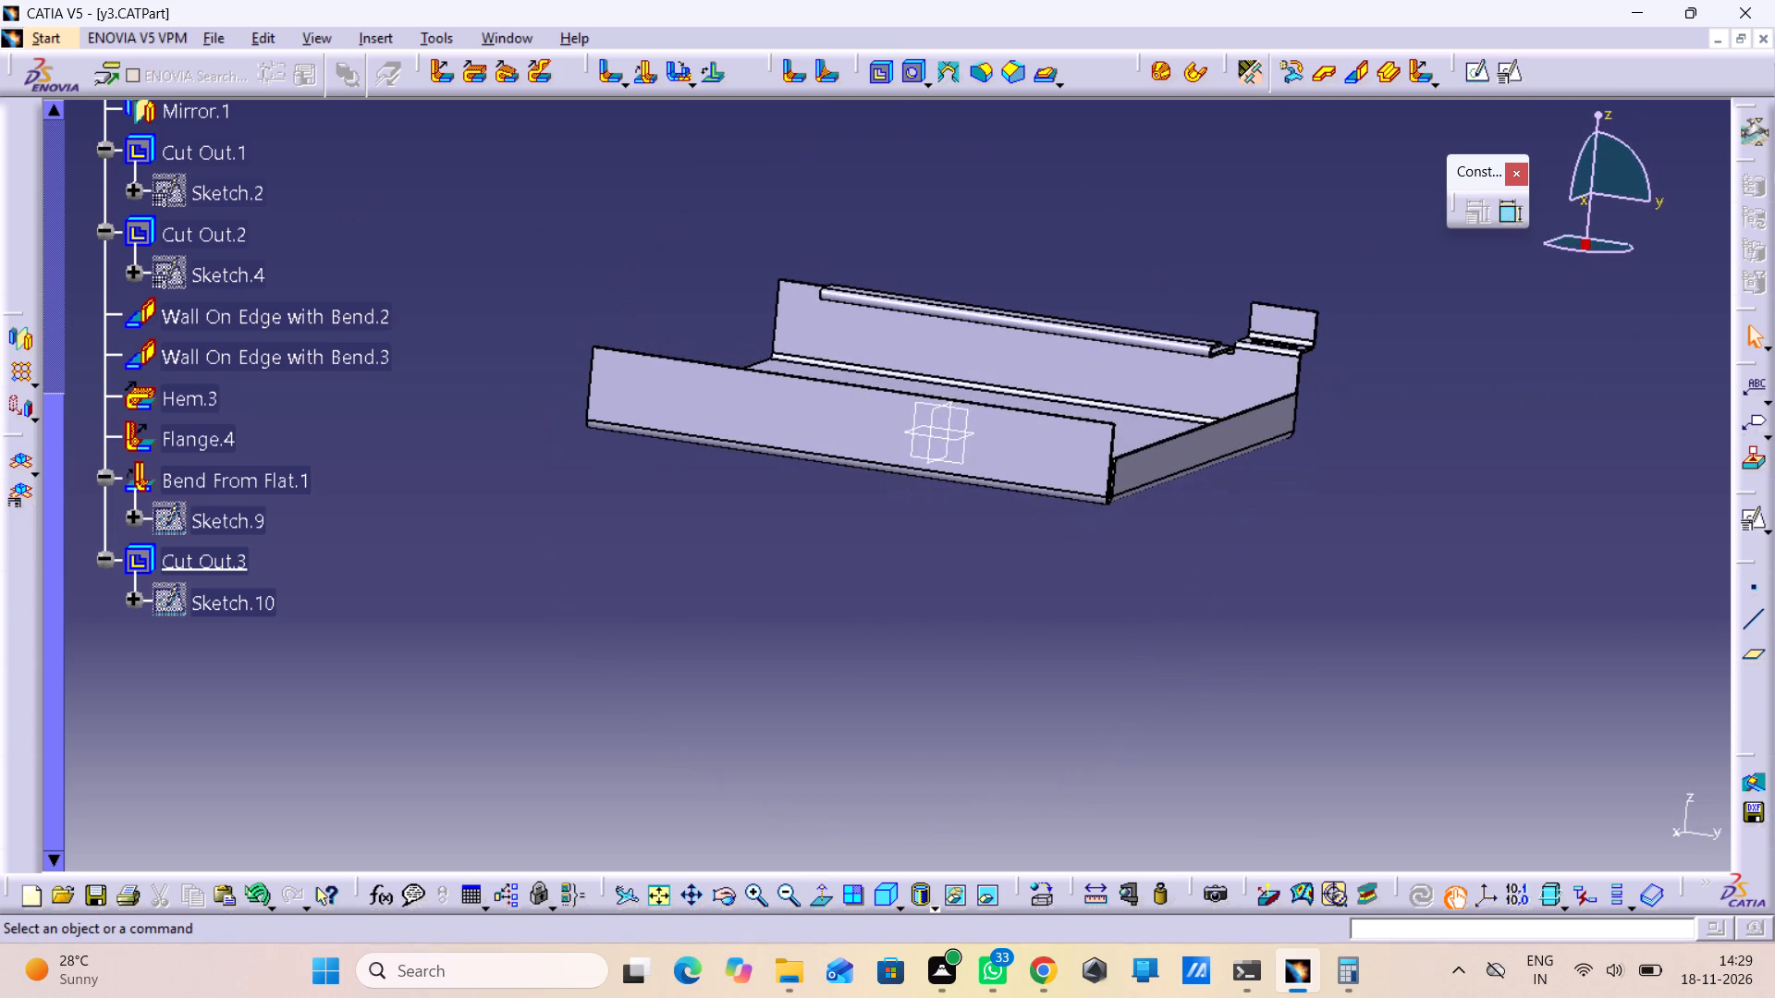
pyautogui.scroll(-1, 1034, 578)
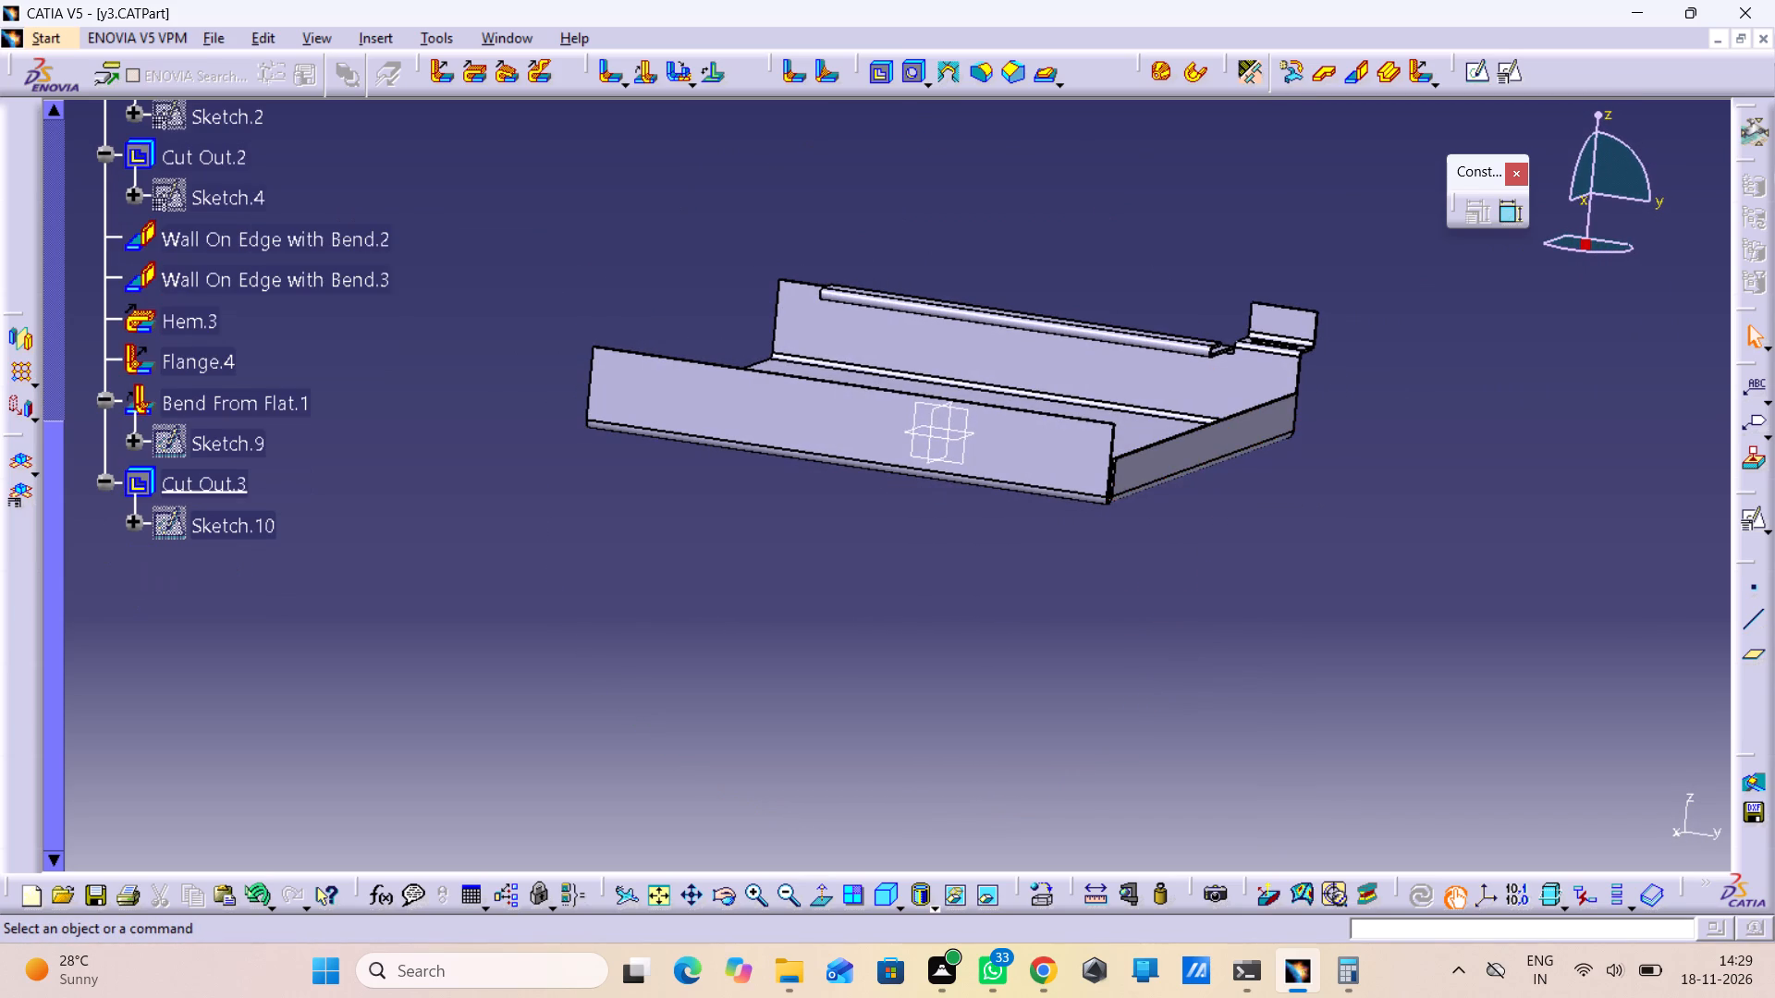
pyautogui.moveTo(998, 583); pyautogui.dragTo(1030, 767, button='middle')
pyautogui.moveTo(1019, 610); pyautogui.dragTo(1030, 769, button='right')
pyautogui.moveTo(1283, 691); pyautogui.dragTo(1092, 809, button='middle')
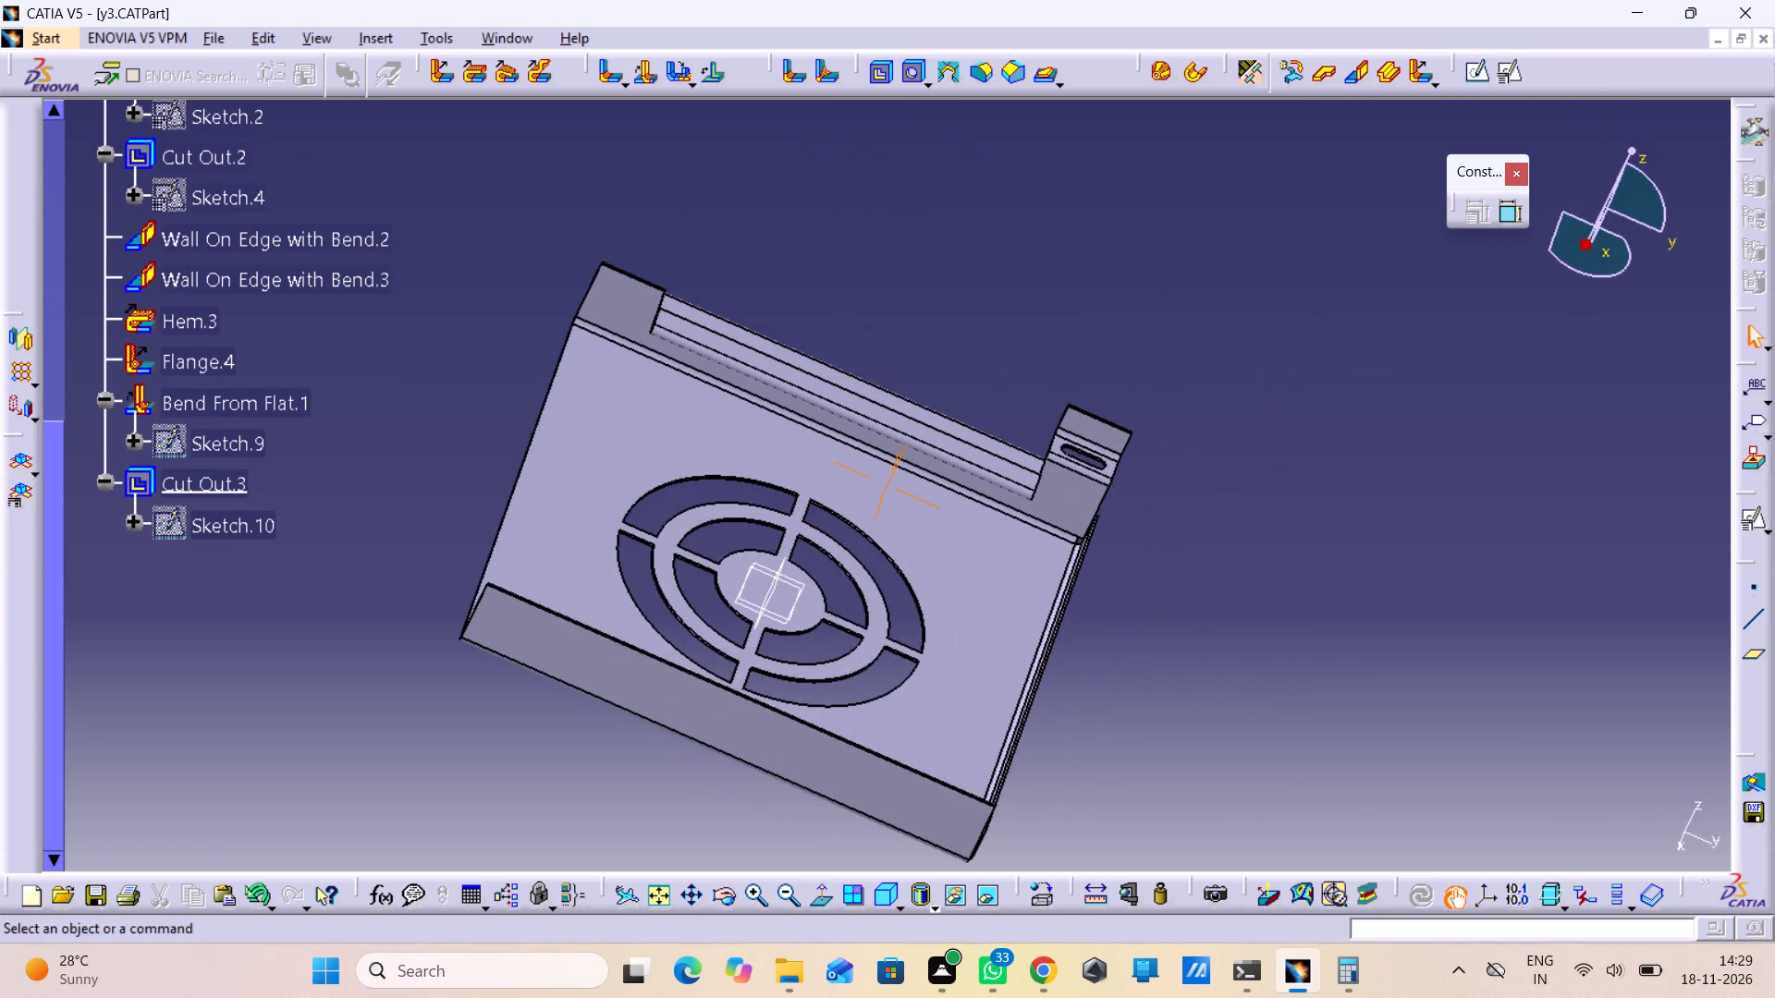
# Start a positioned sketch on the upright flange face of the slotted corner tab, with implicit origin and orientation.
pyautogui.moveTo(1340, 635); pyautogui.dragTo(1336, 450, button='middle')
pyautogui.rightClick(1340, 635)
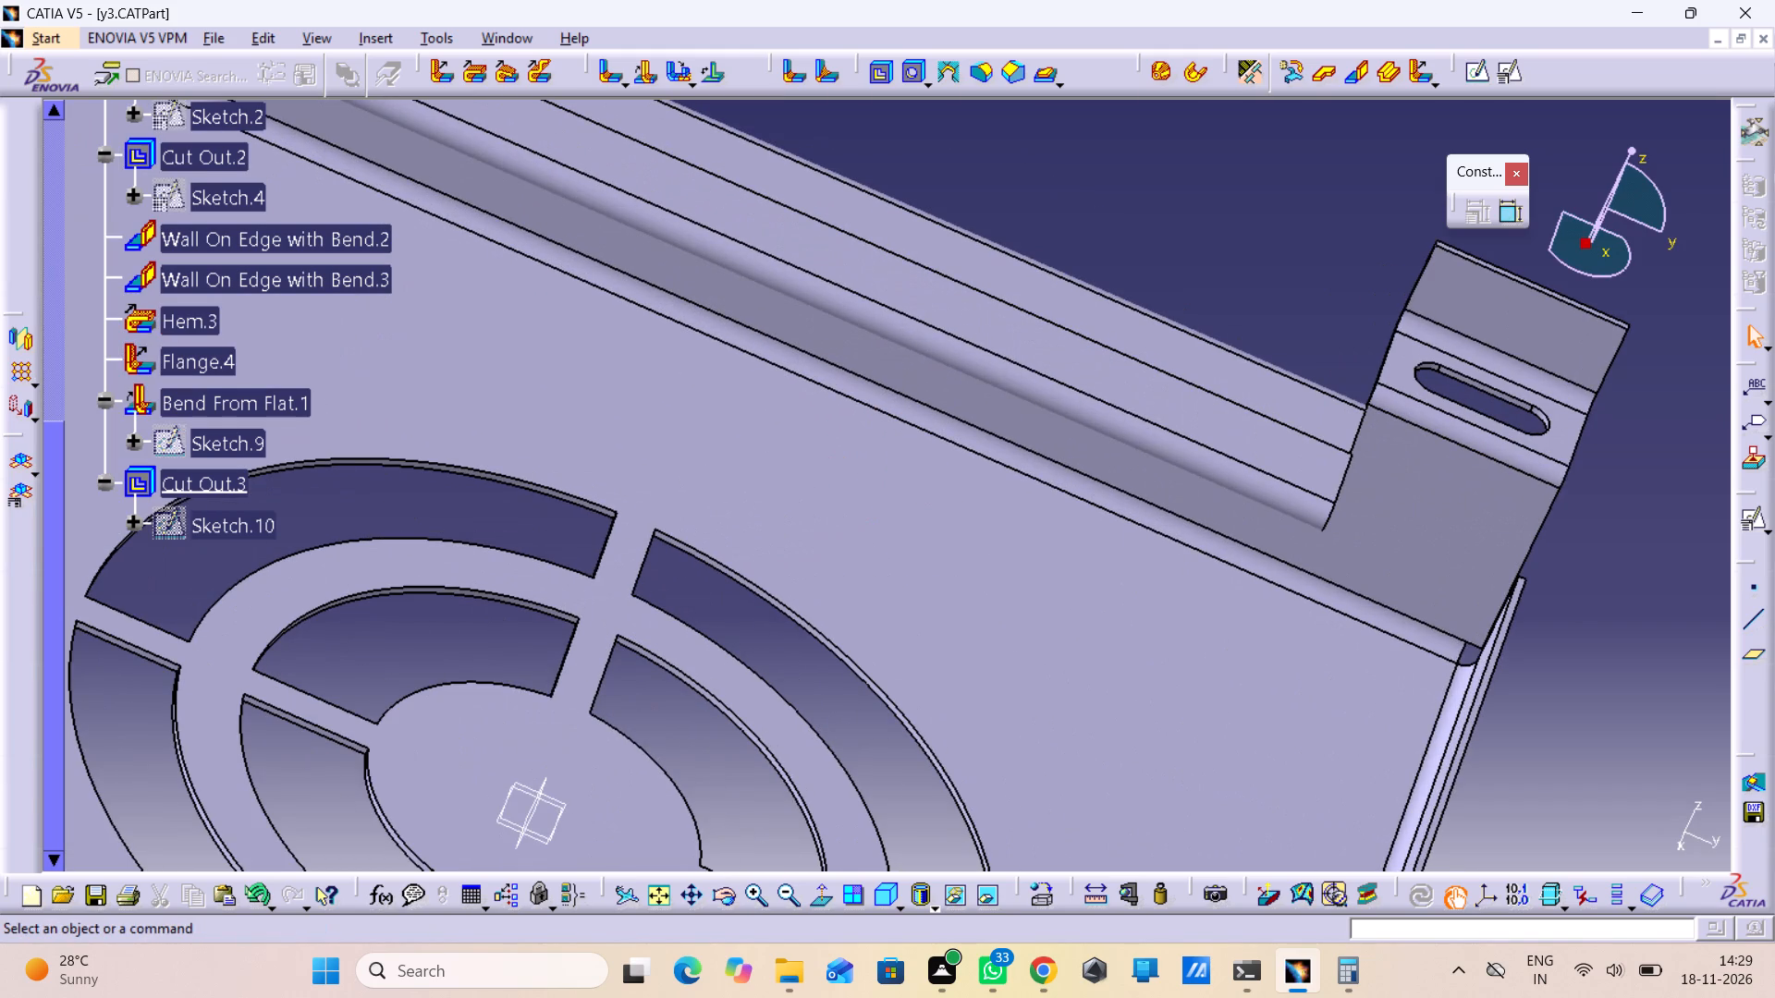
pyautogui.click(1561, 323)
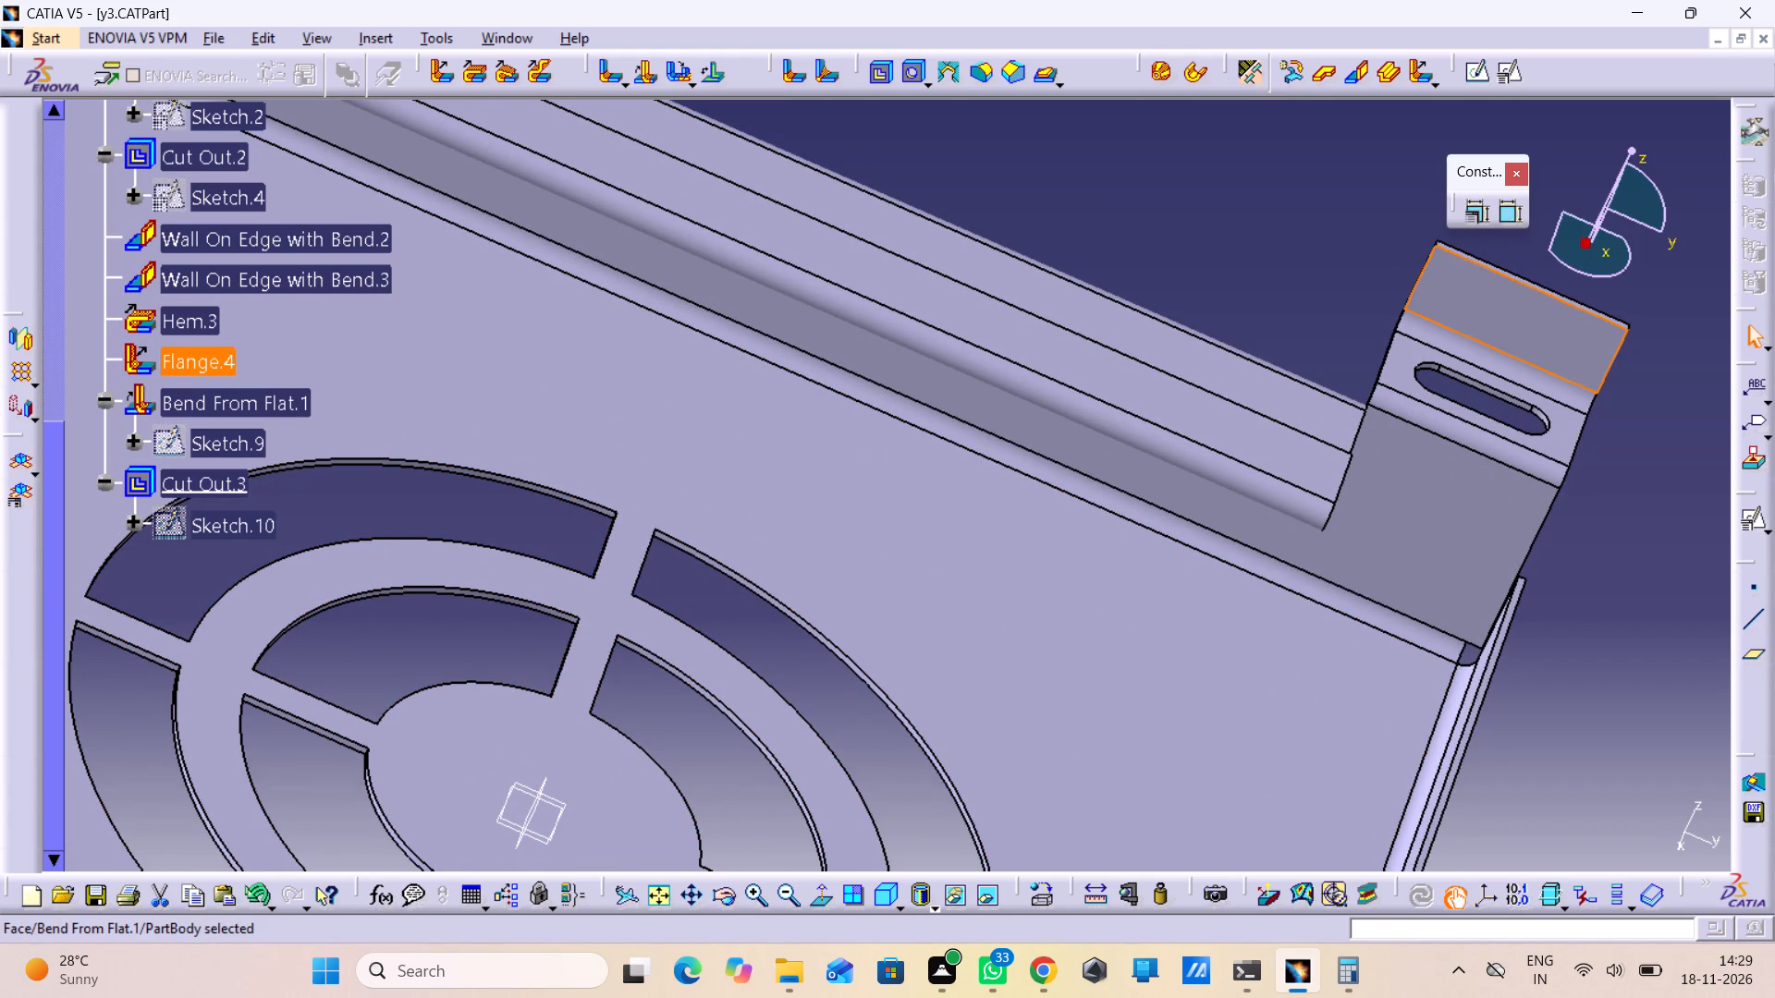
pyautogui.click(1506, 70)
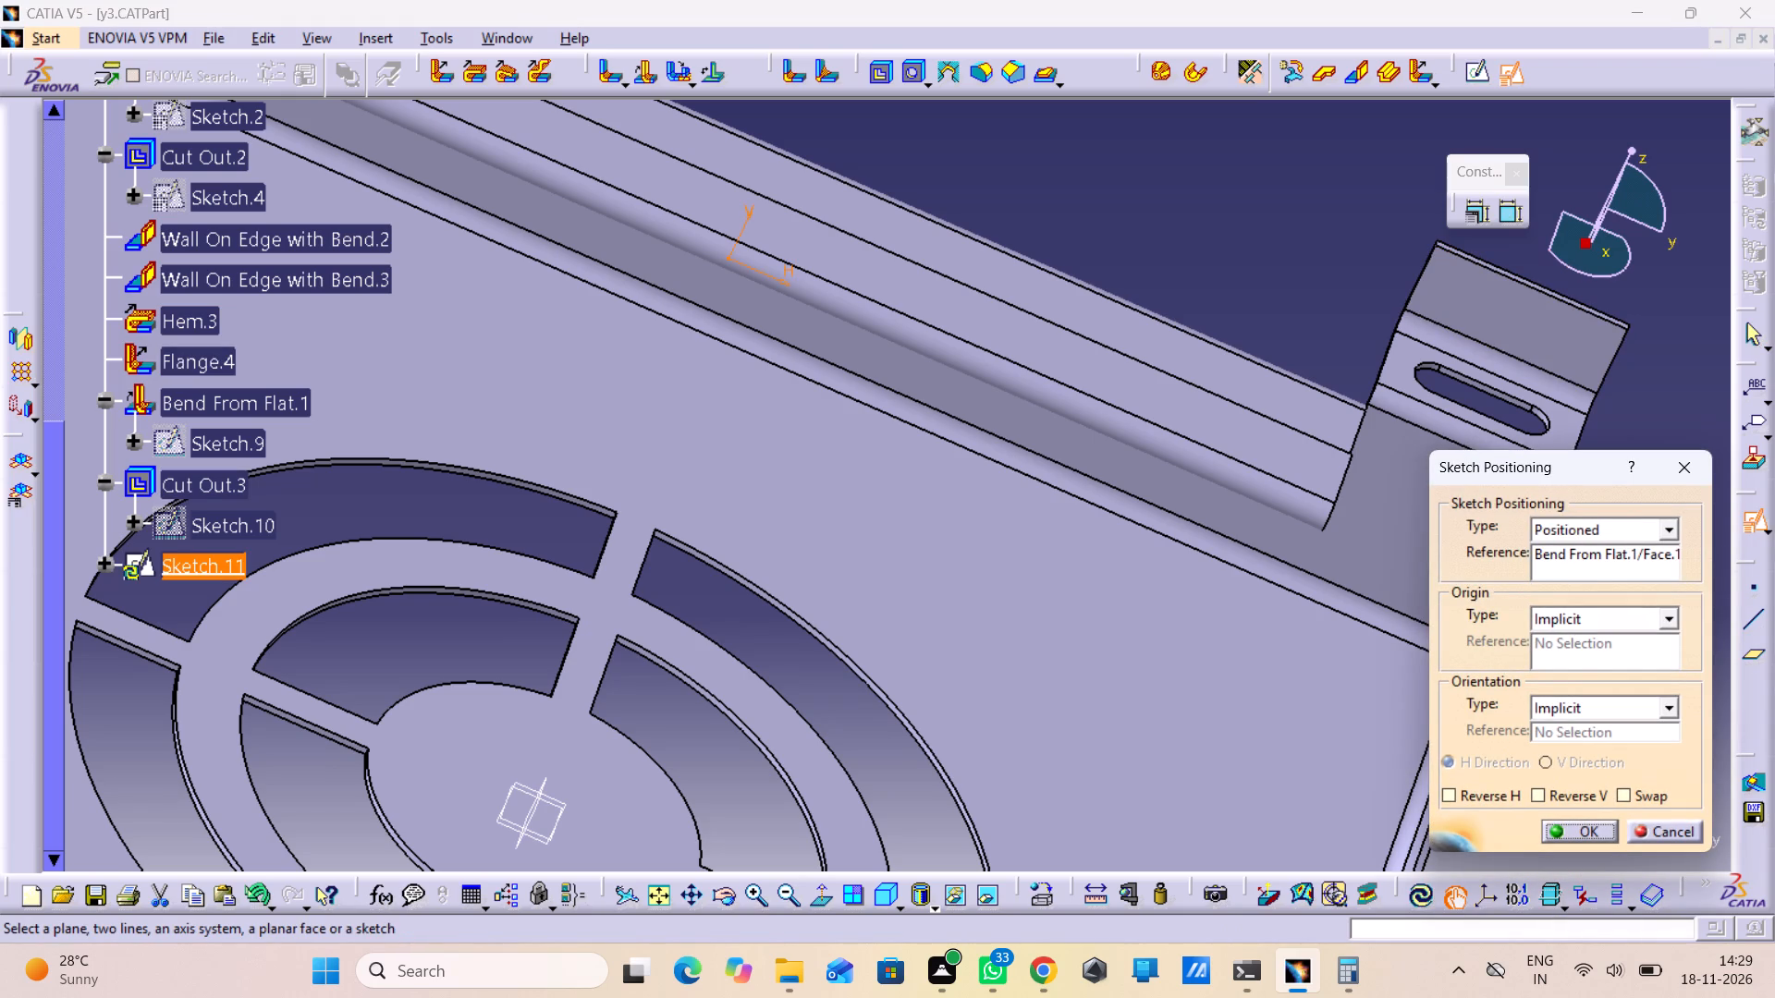
pyautogui.click(1555, 836)
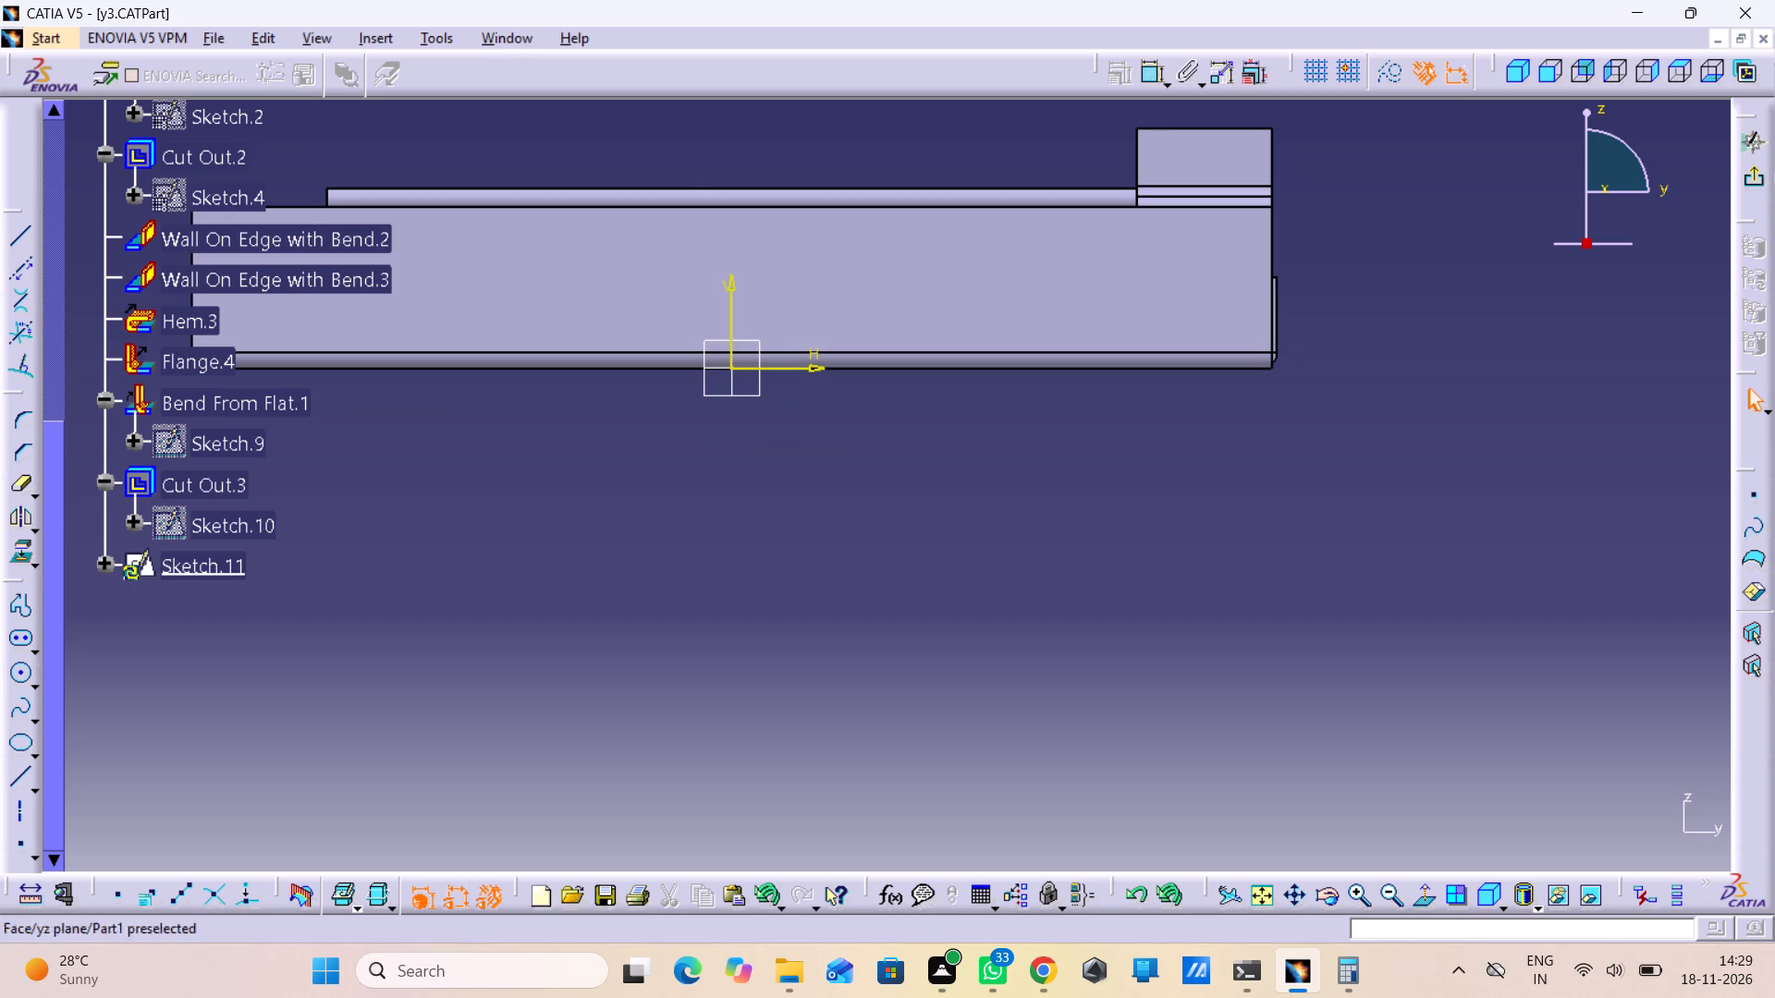
# Sketch a horizontal elongated hole on the upright flange face, about 15 mm between centres with a radius of about 1.7 mm.
pyautogui.click(21, 641)
pyautogui.moveTo(1027, 343); pyautogui.dragTo(1034, 371, button='middle')
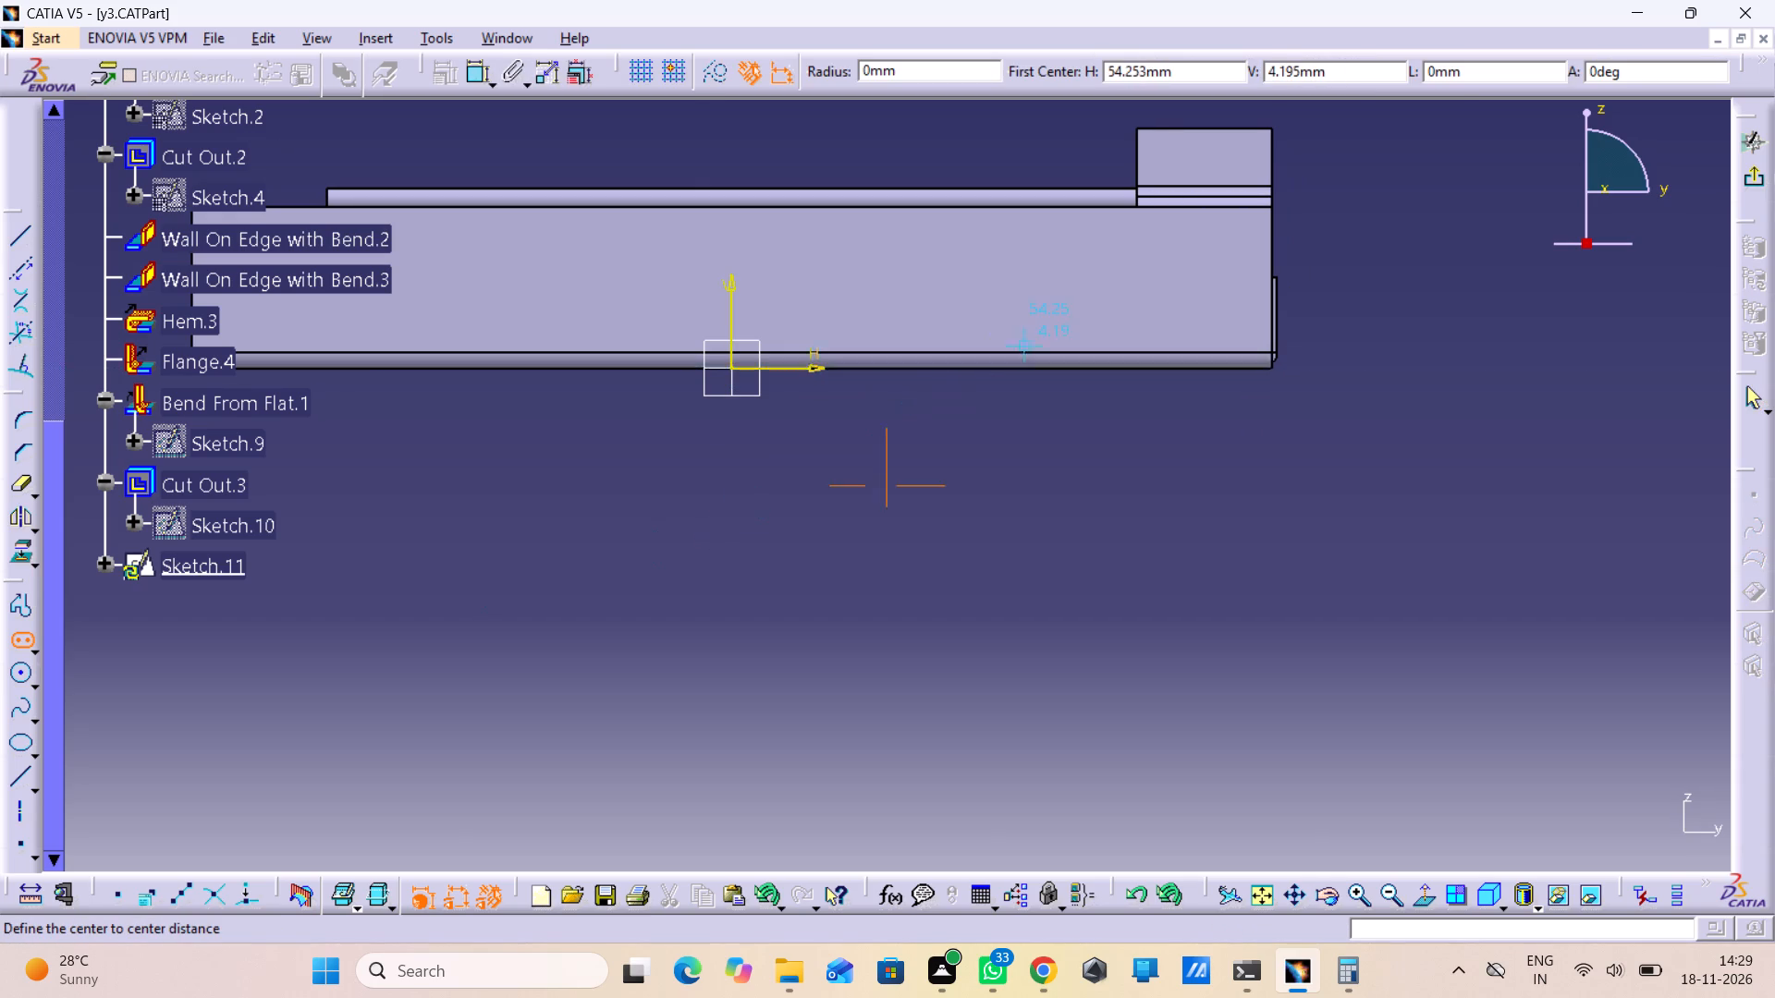
pyautogui.moveTo(1034, 371); pyautogui.dragTo(973, 653, button='middle')
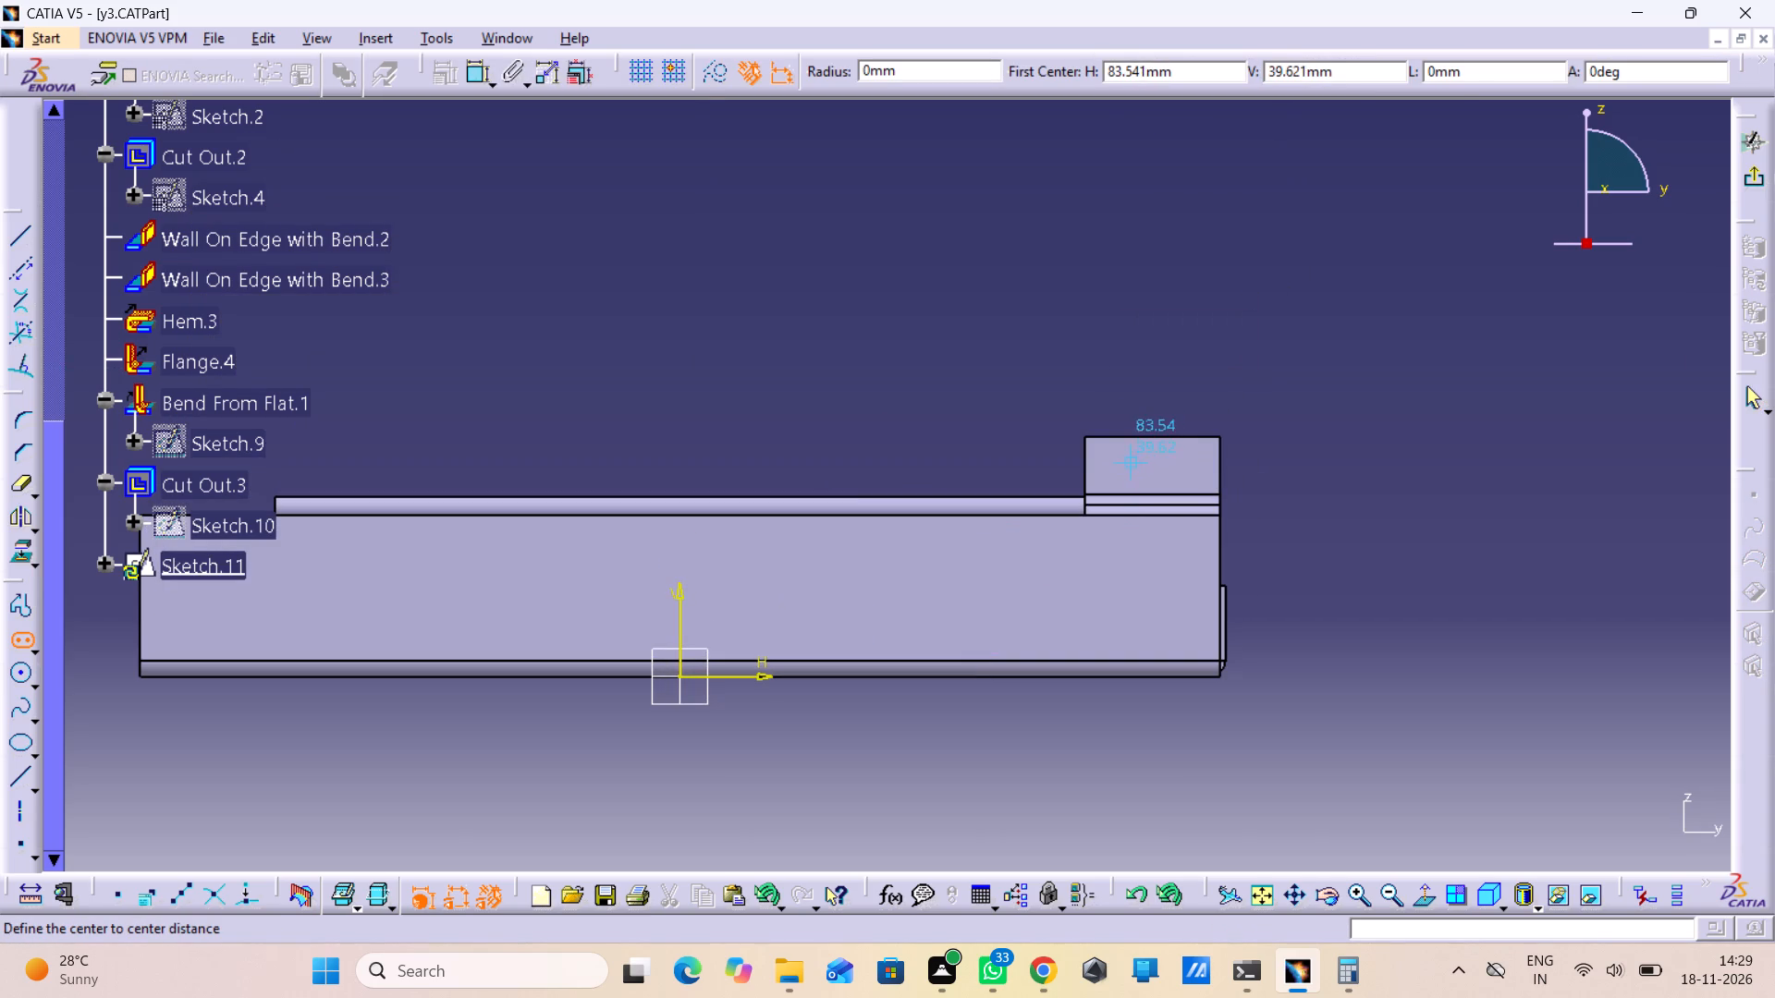
pyautogui.click(1110, 458)
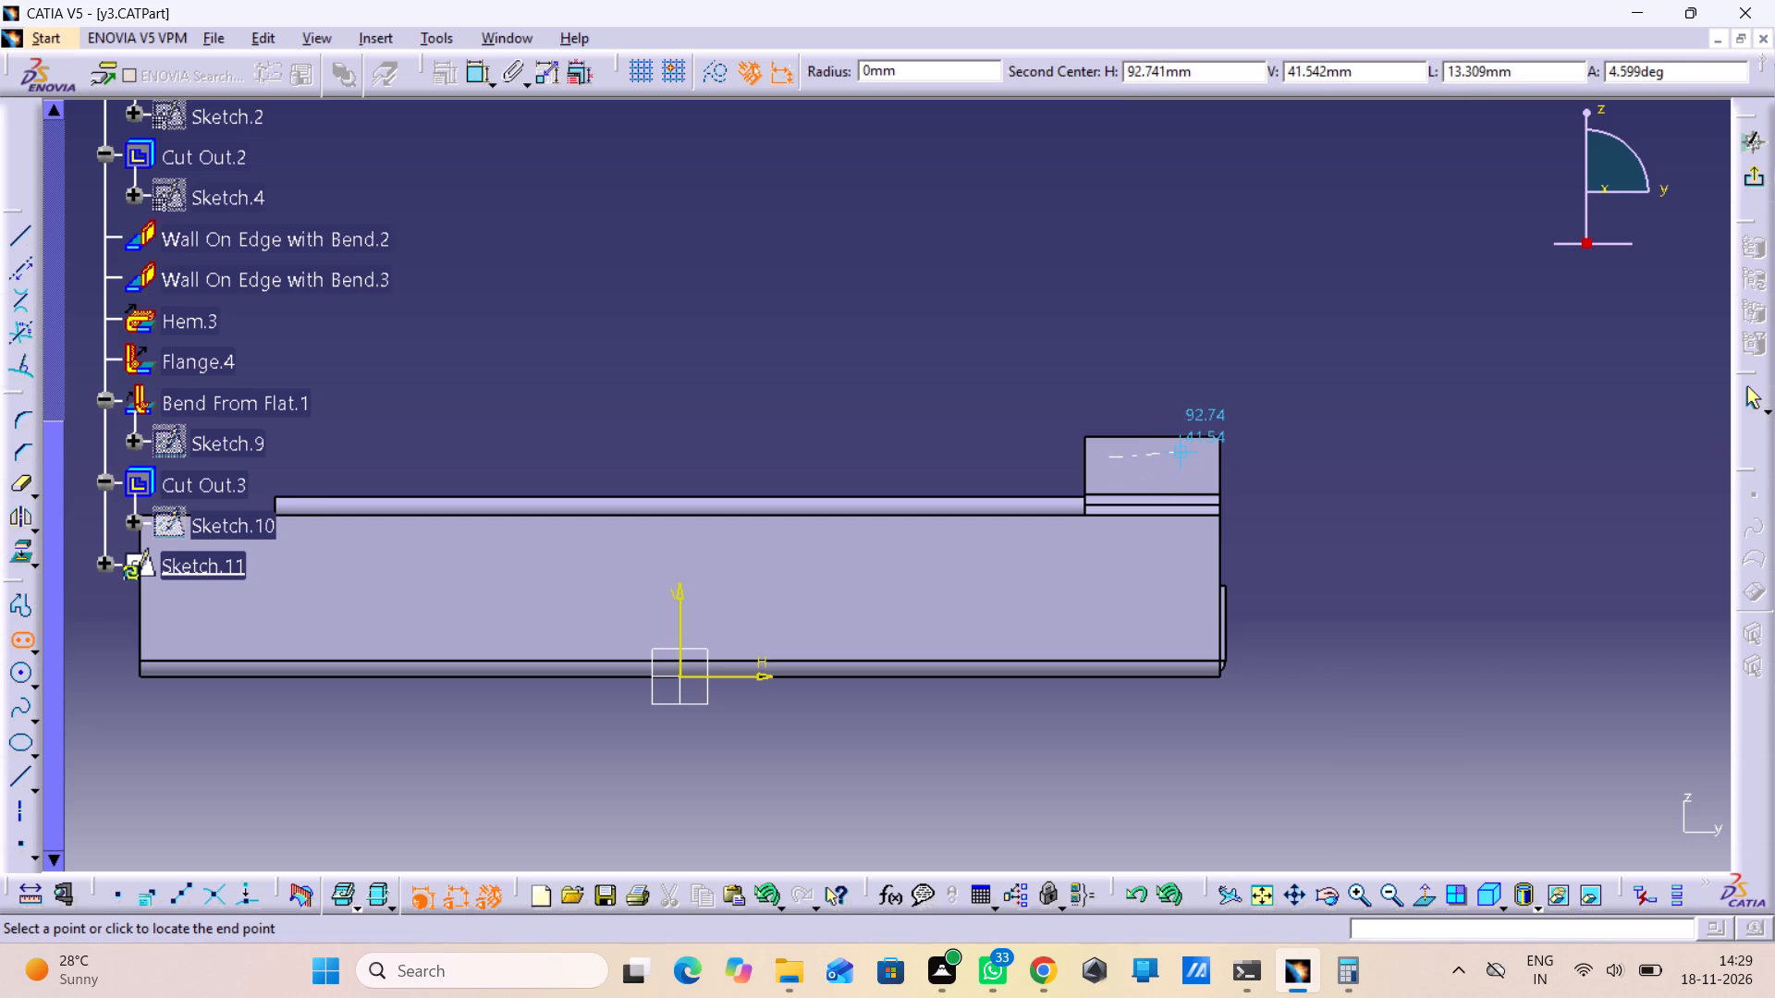
pyautogui.click(1191, 459)
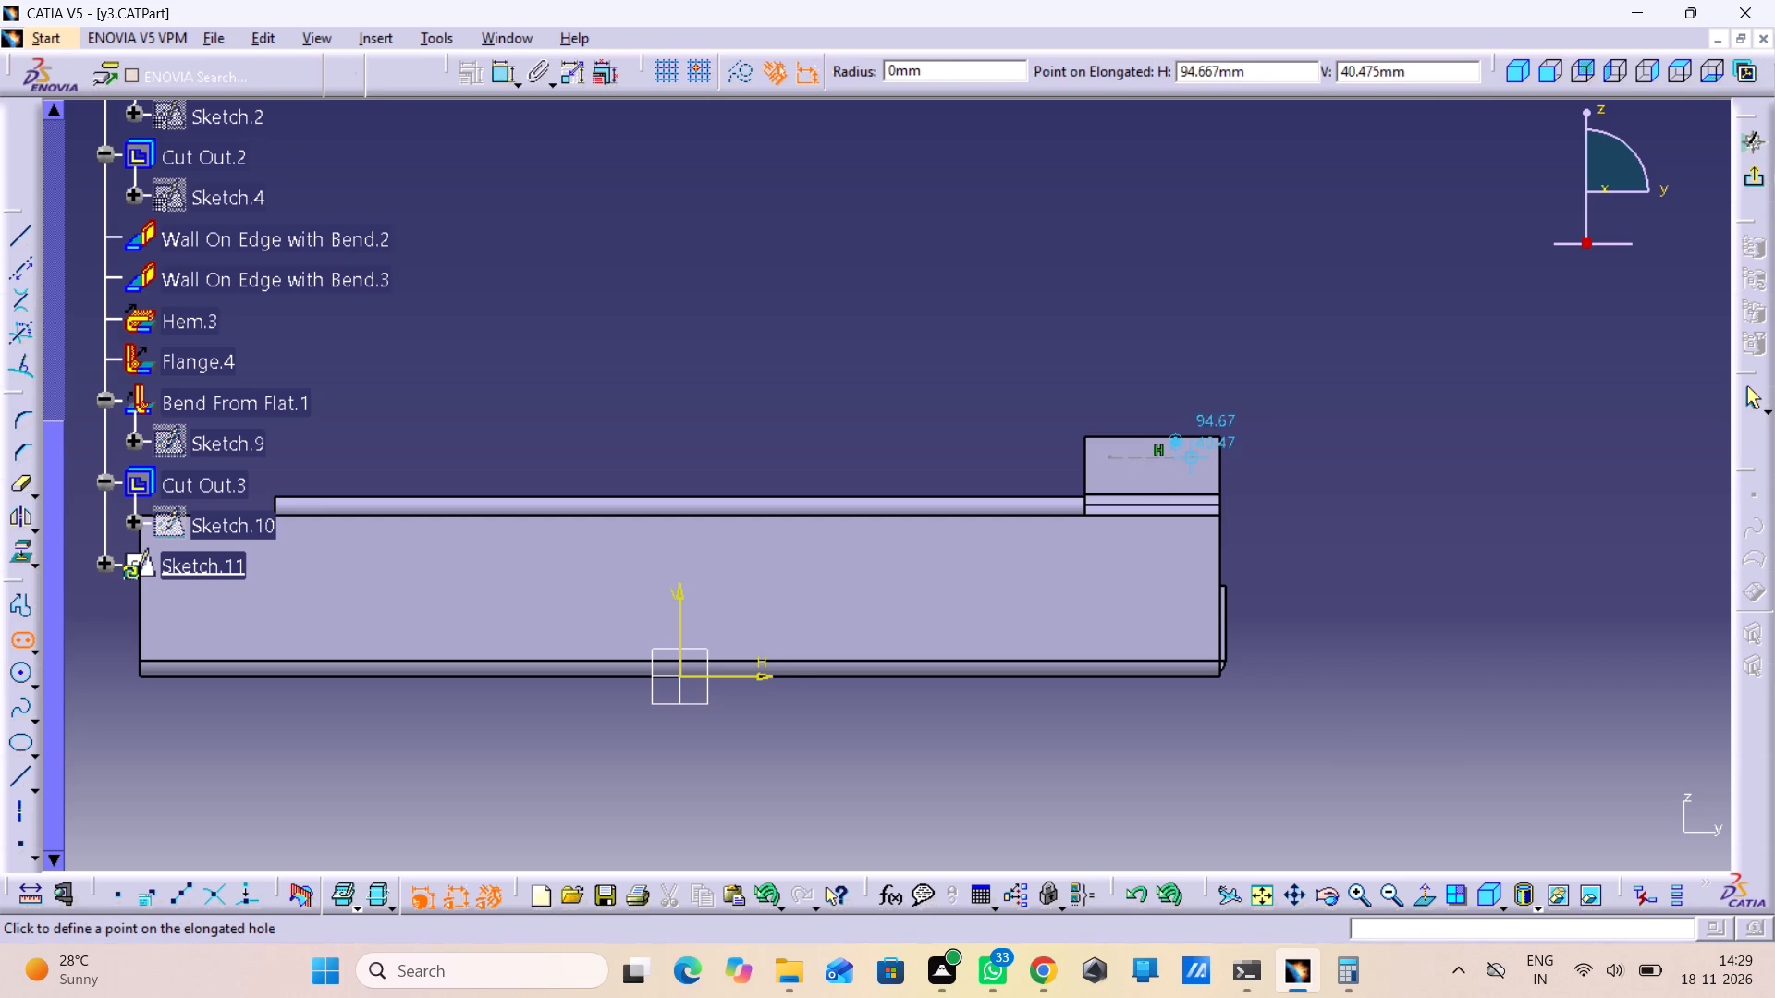
pyautogui.click(1172, 468)
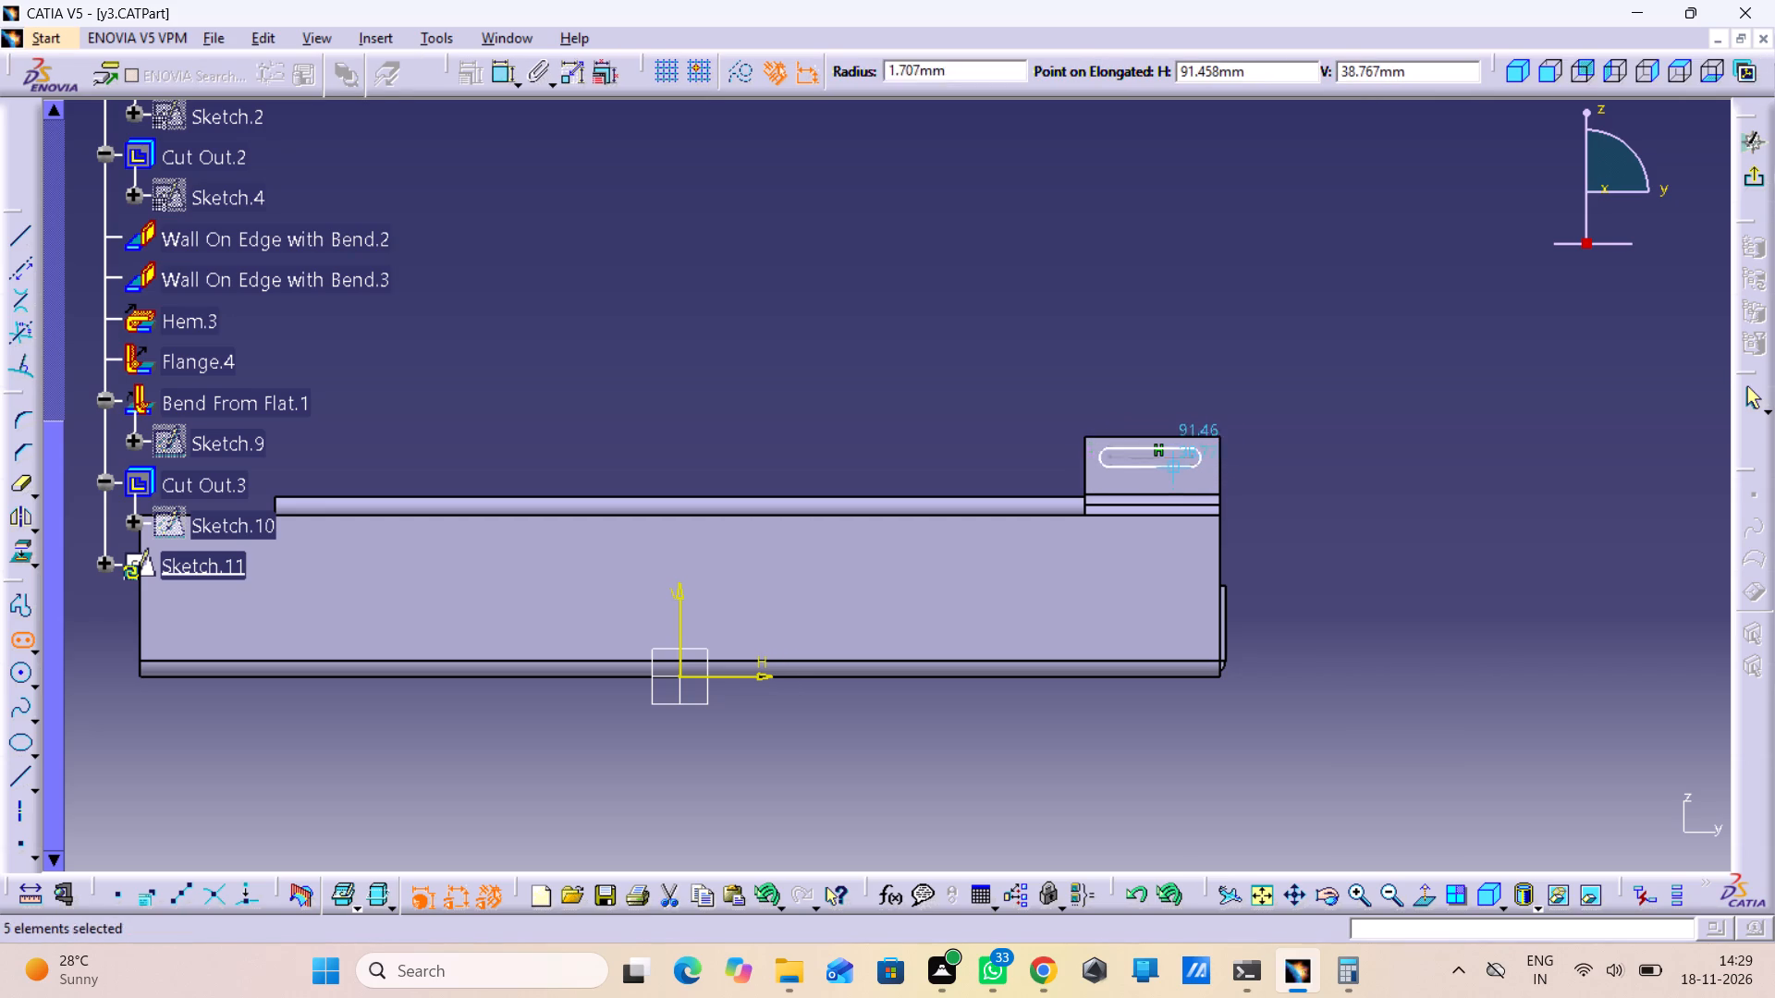
# Examine the elongated hole profile on the upright flange at close range, relative to the existing slot below it.
pyautogui.moveTo(1298, 483); pyautogui.dragTo(1270, 524, button='middle')
pyautogui.moveTo(1301, 483); pyautogui.dragTo(1270, 524, button='right')
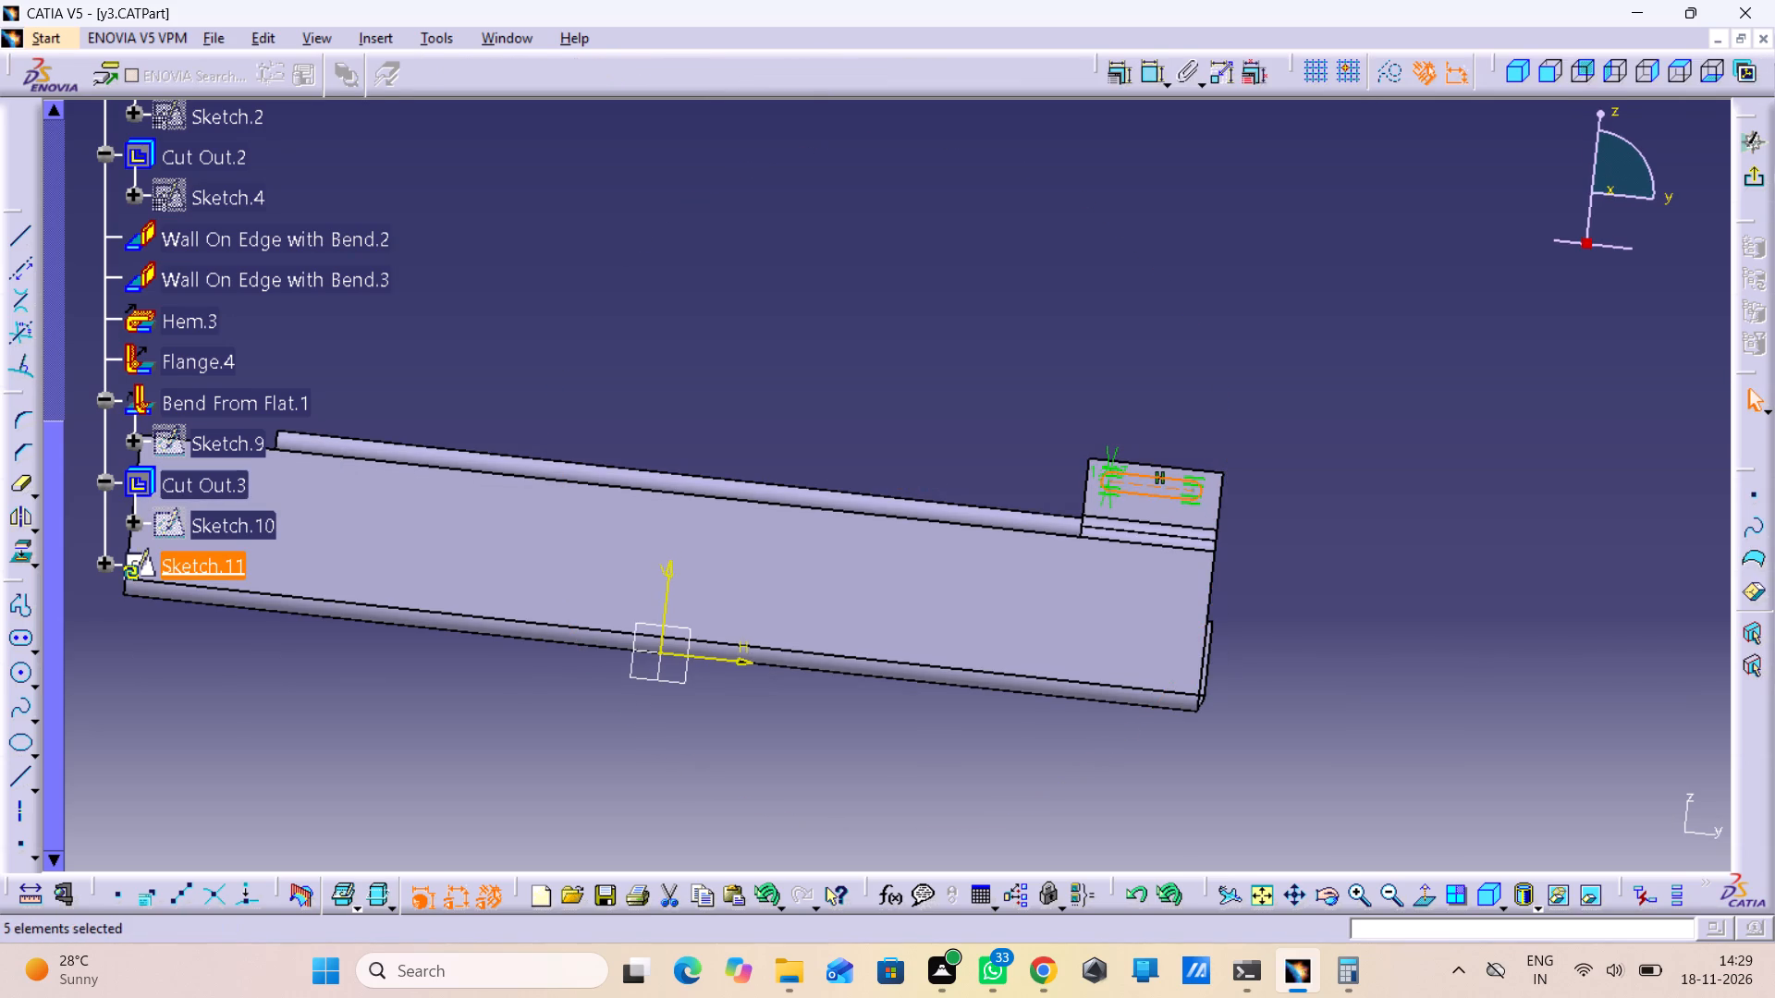
pyautogui.moveTo(1079, 380); pyautogui.dragTo(987, 503, button='middle')
pyautogui.moveTo(1079, 380); pyautogui.dragTo(987, 503, button='right')
pyautogui.moveTo(1050, 448); pyautogui.dragTo(1031, 311, button='middle')
pyautogui.rightClick(1050, 448)
pyautogui.moveTo(1027, 296); pyautogui.dragTo(1023, 244, button='middle')
pyautogui.moveTo(1270, 578); pyautogui.dragTo(1252, 546, button='middle')
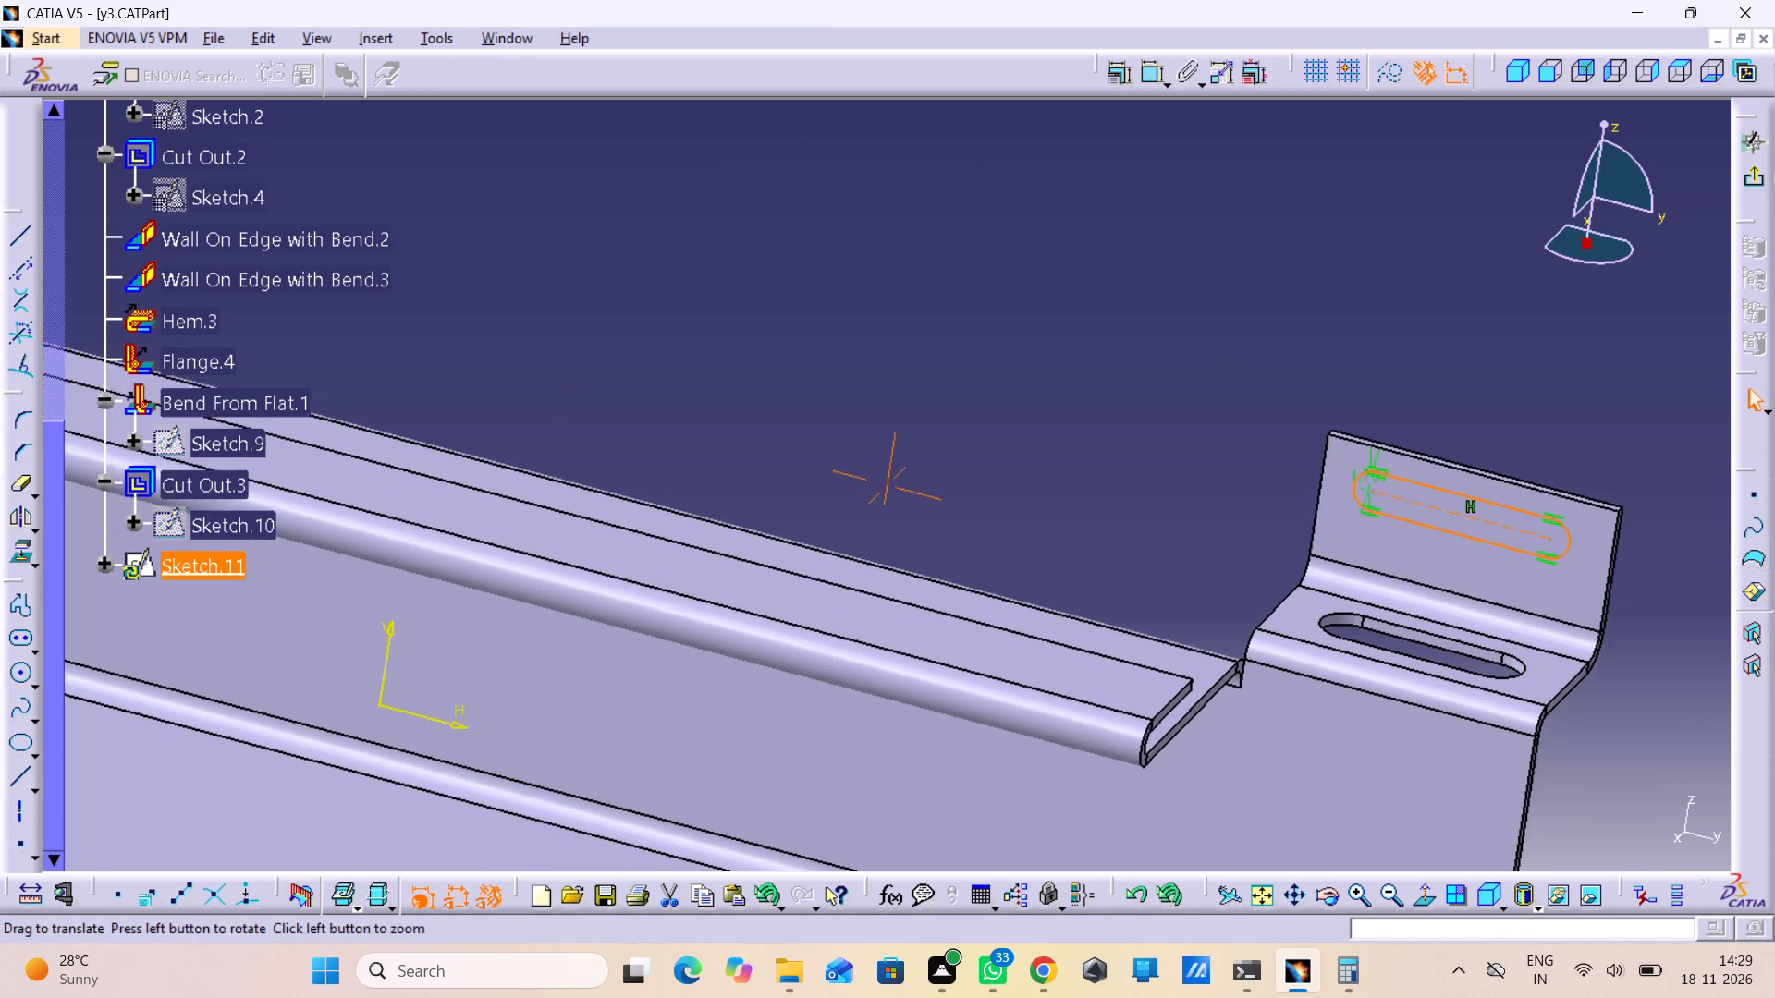
pyautogui.moveTo(1252, 546); pyautogui.dragTo(1251, 545, button='middle')
pyautogui.moveTo(1181, 483); pyautogui.dragTo(1152, 373, button='middle')
pyautogui.rightClick(1181, 483)
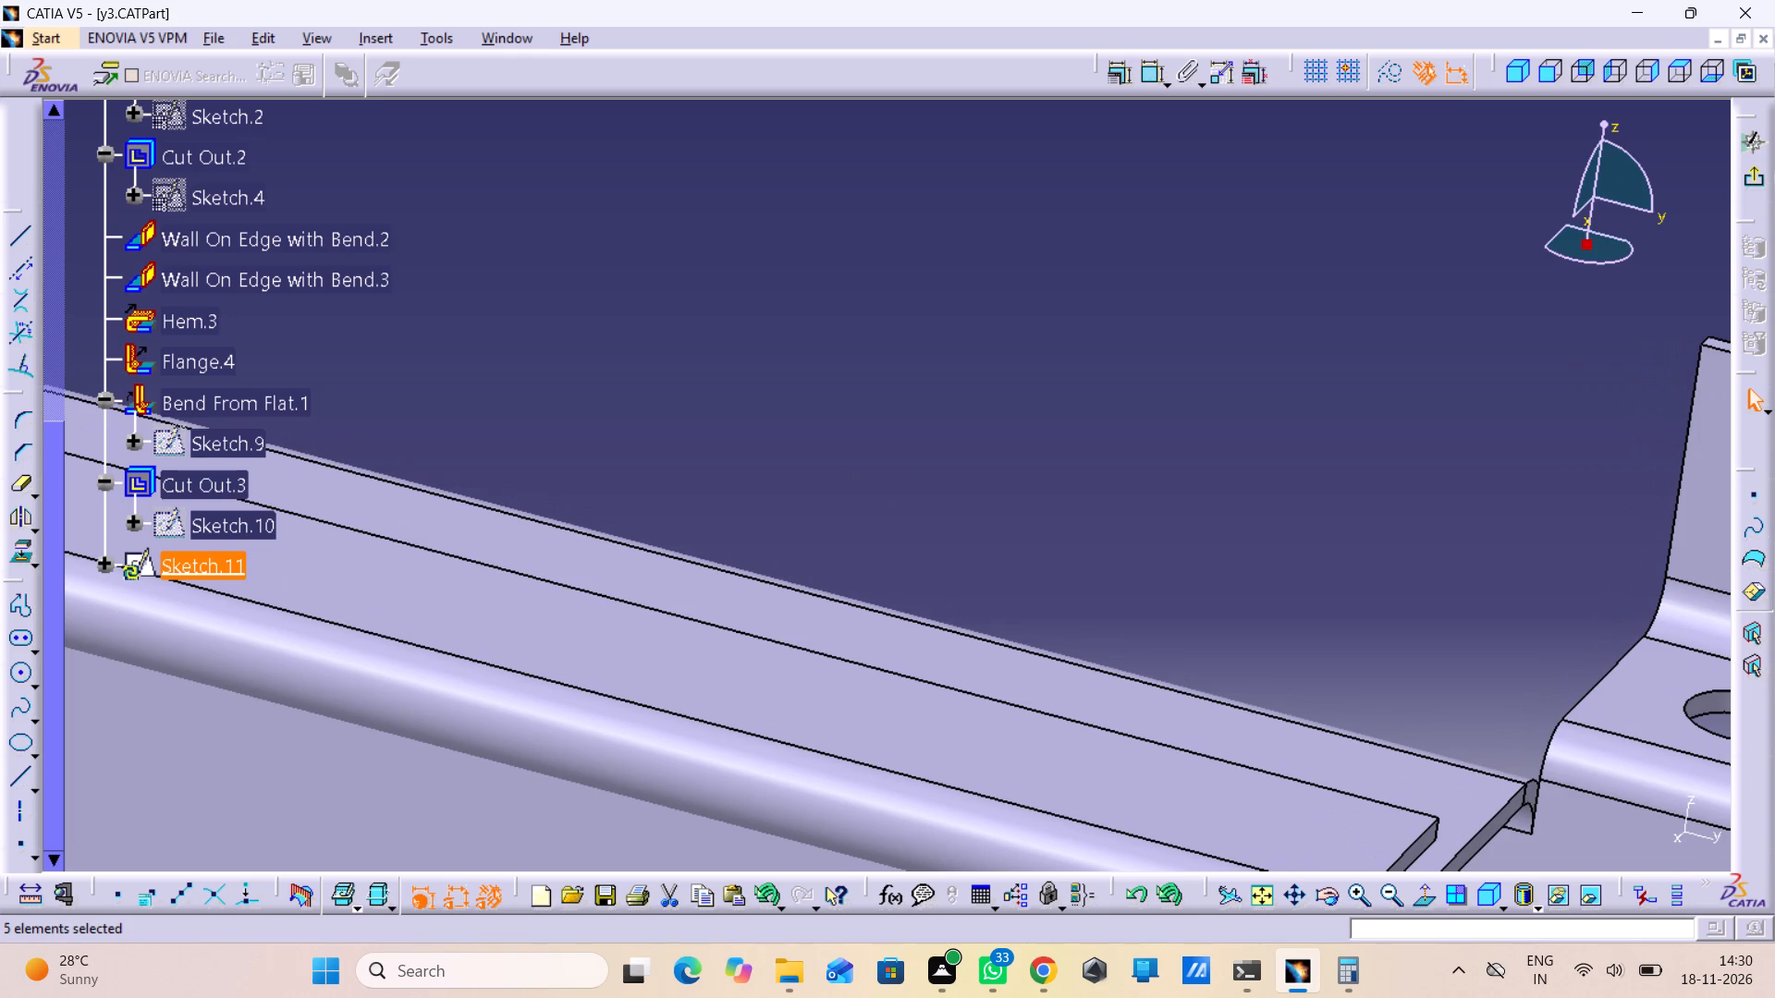
pyautogui.moveTo(1244, 399); pyautogui.dragTo(1244, 422, button='middle')
pyautogui.rightClick(1244, 399)
pyautogui.moveTo(1249, 449); pyautogui.dragTo(1253, 458, button='middle')
pyautogui.moveTo(1250, 435); pyautogui.dragTo(1245, 465, button='middle')
pyautogui.moveTo(1250, 435); pyautogui.dragTo(1245, 465, button='right')
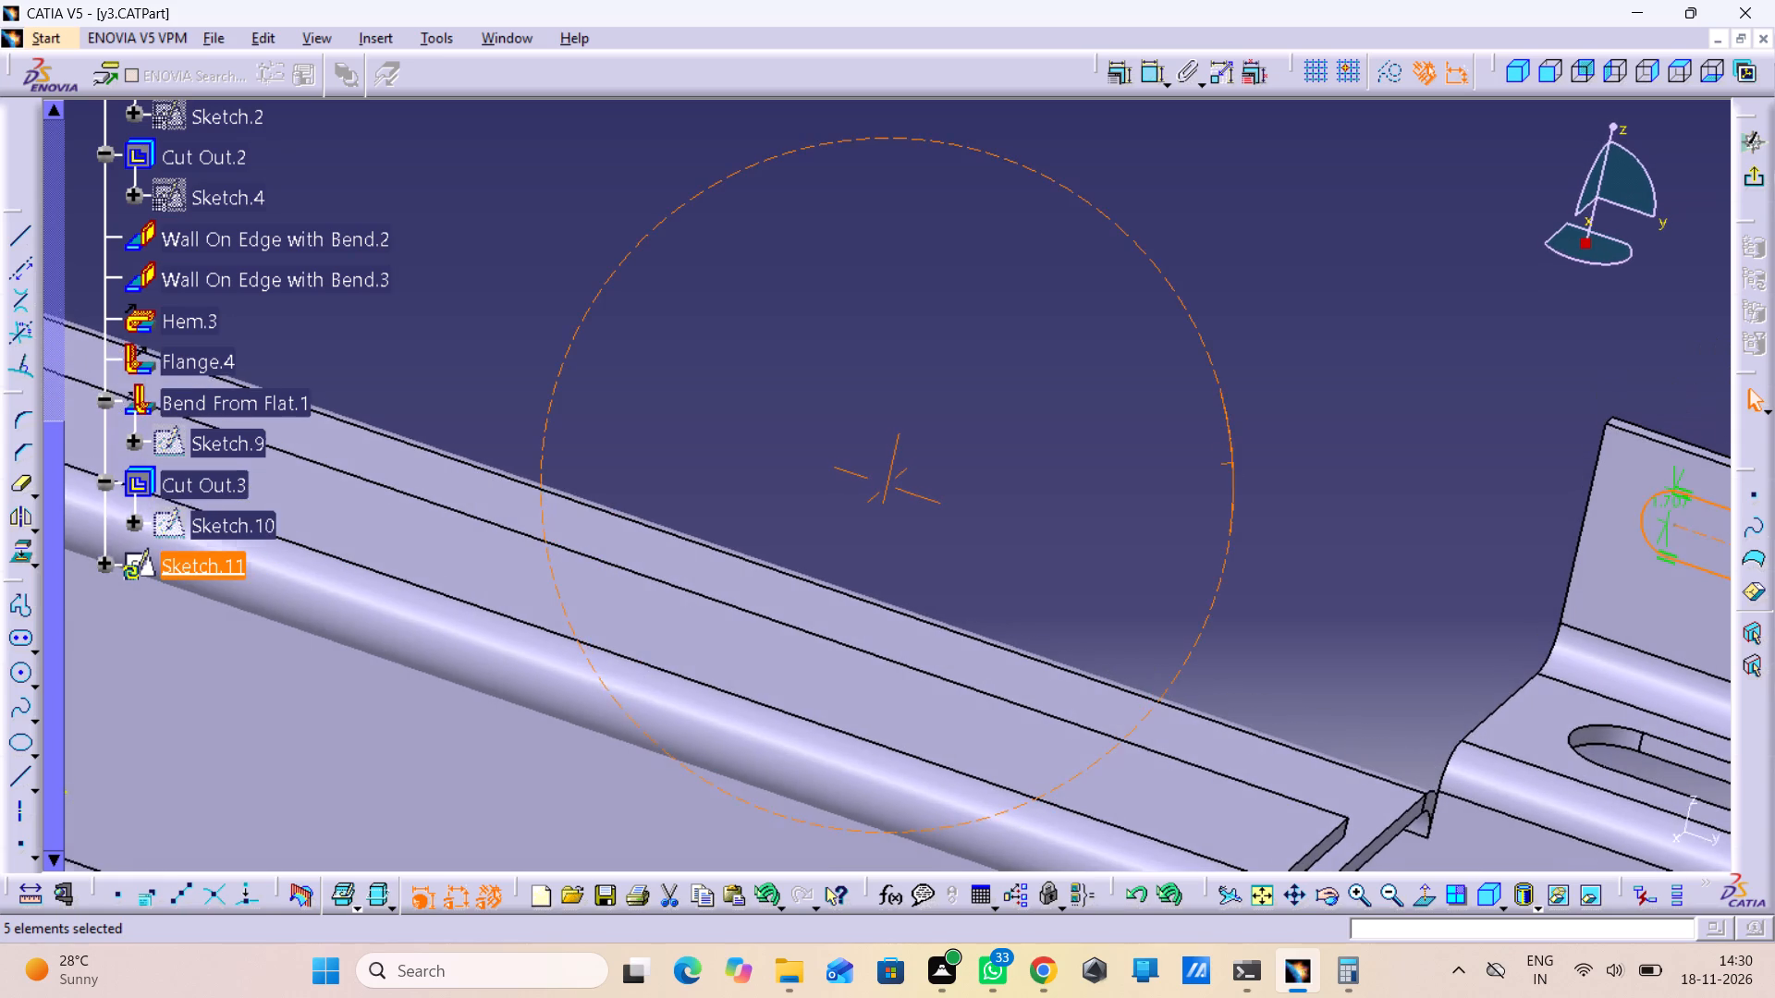
pyautogui.moveTo(1250, 458); pyautogui.dragTo(871, 368, button='middle')
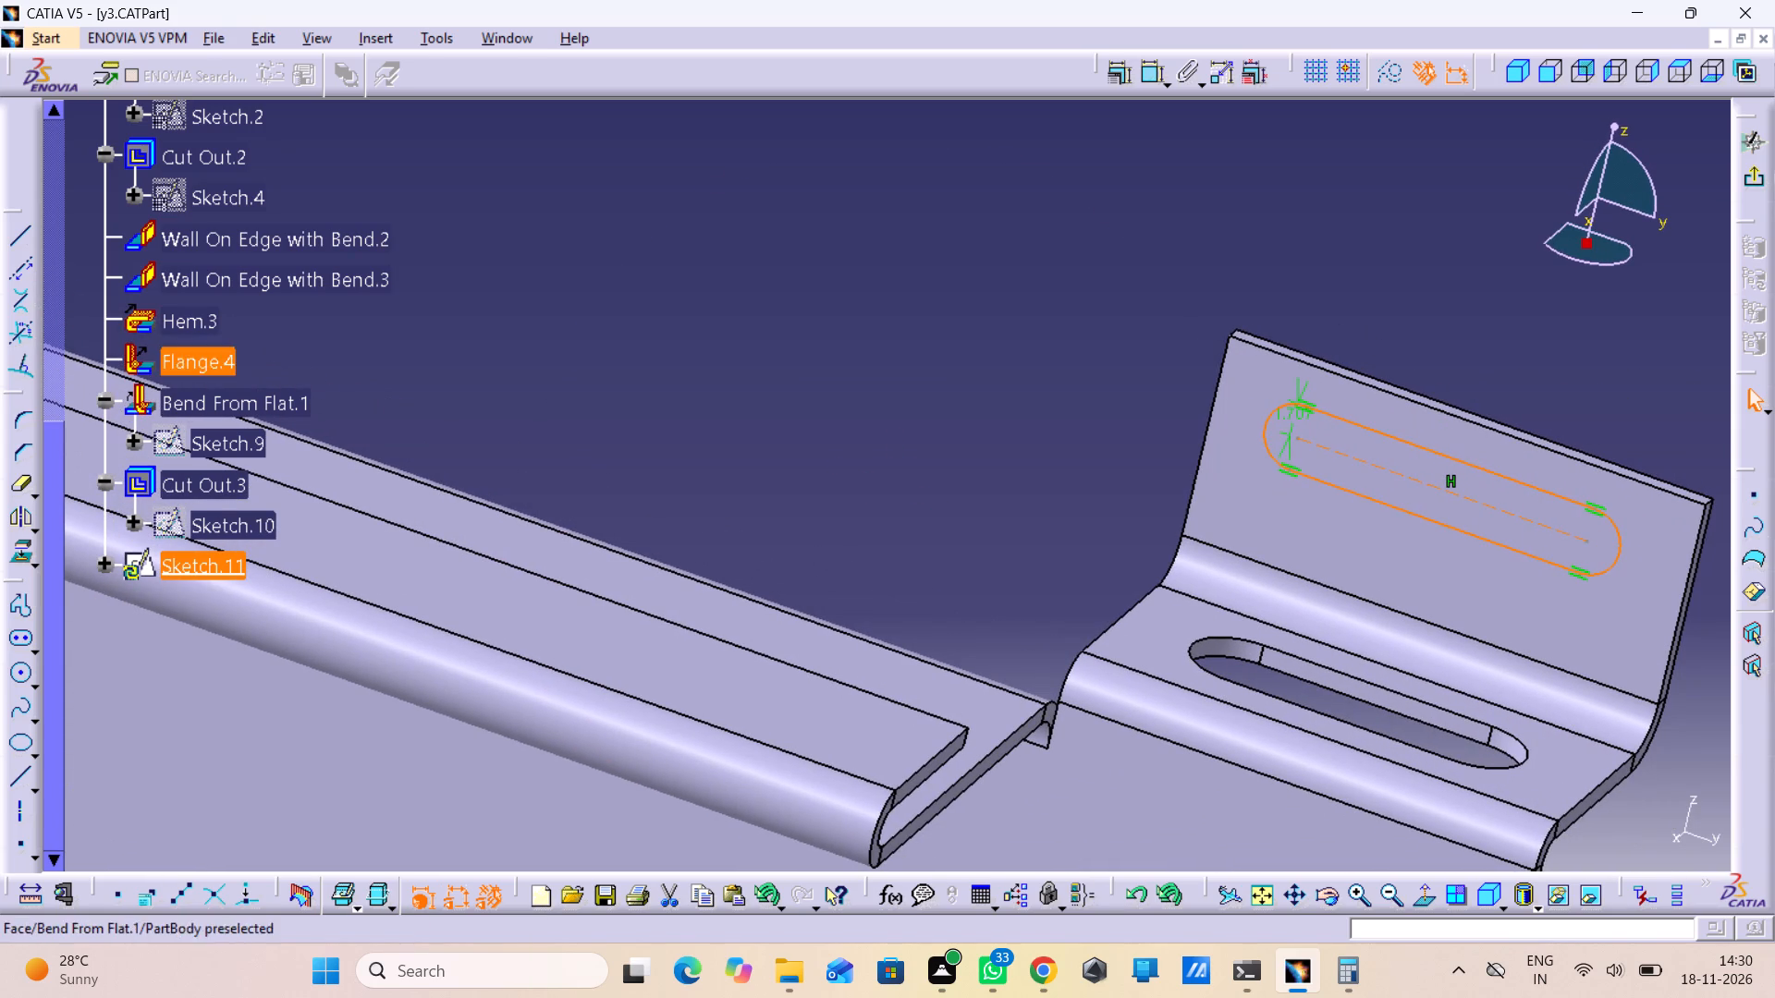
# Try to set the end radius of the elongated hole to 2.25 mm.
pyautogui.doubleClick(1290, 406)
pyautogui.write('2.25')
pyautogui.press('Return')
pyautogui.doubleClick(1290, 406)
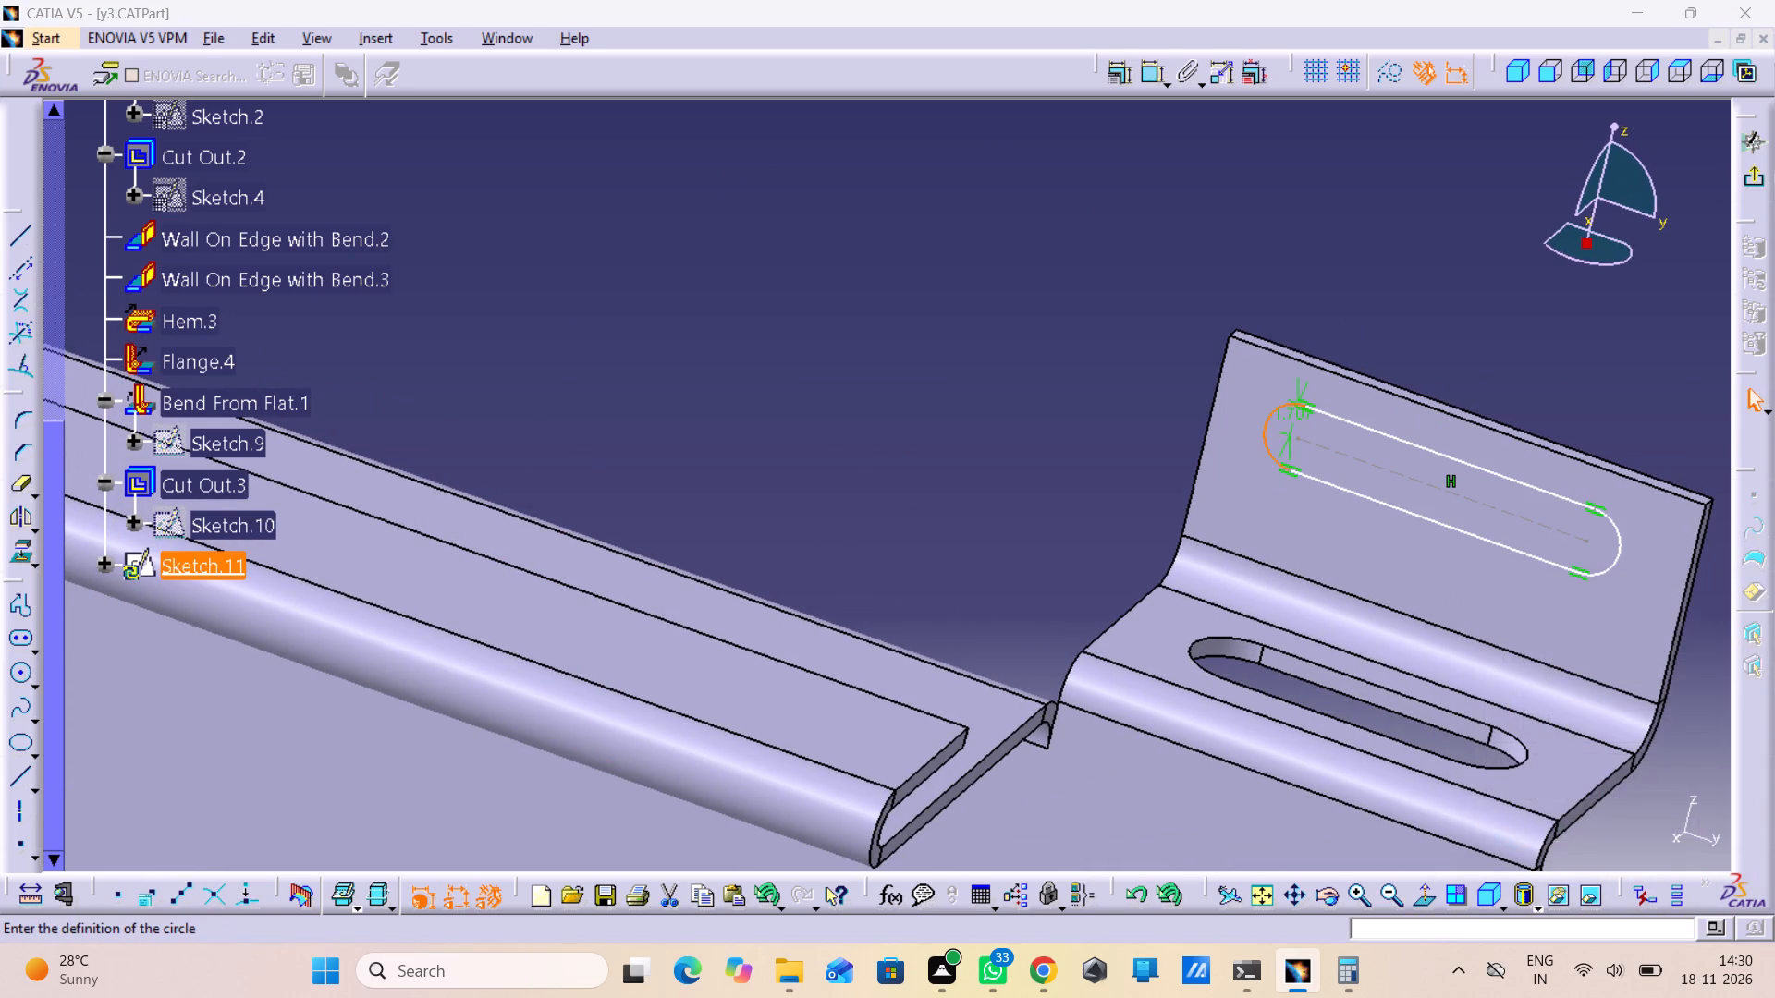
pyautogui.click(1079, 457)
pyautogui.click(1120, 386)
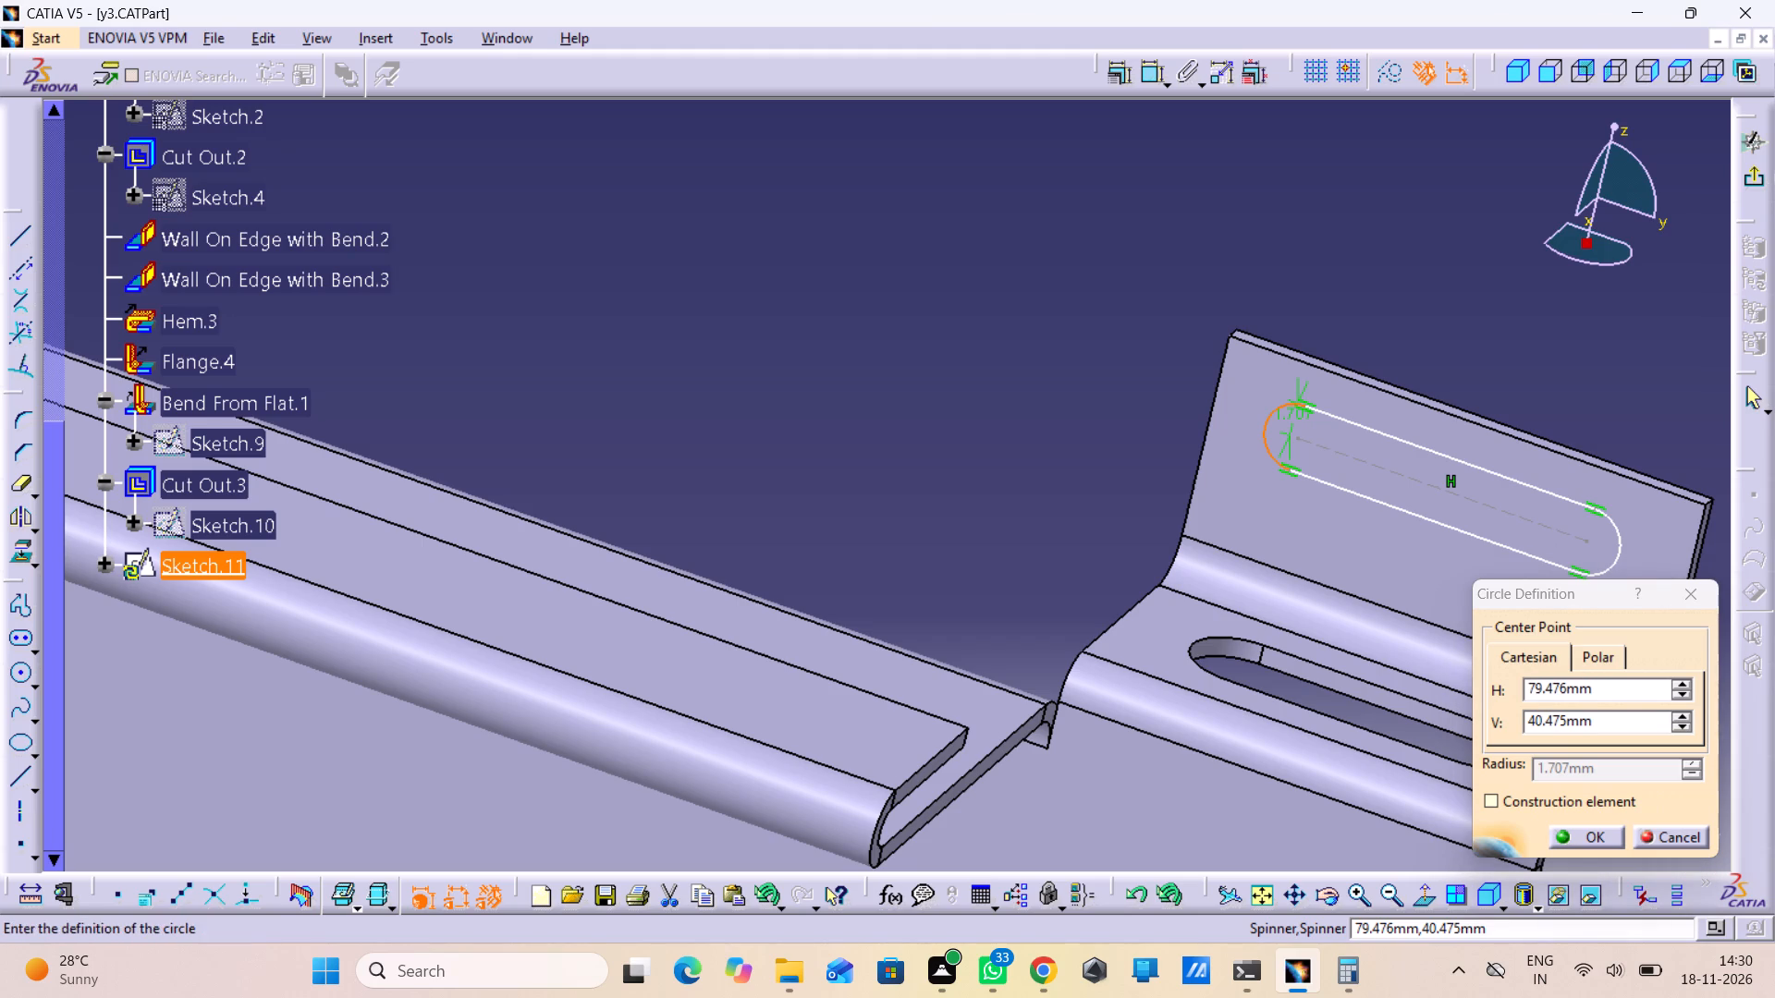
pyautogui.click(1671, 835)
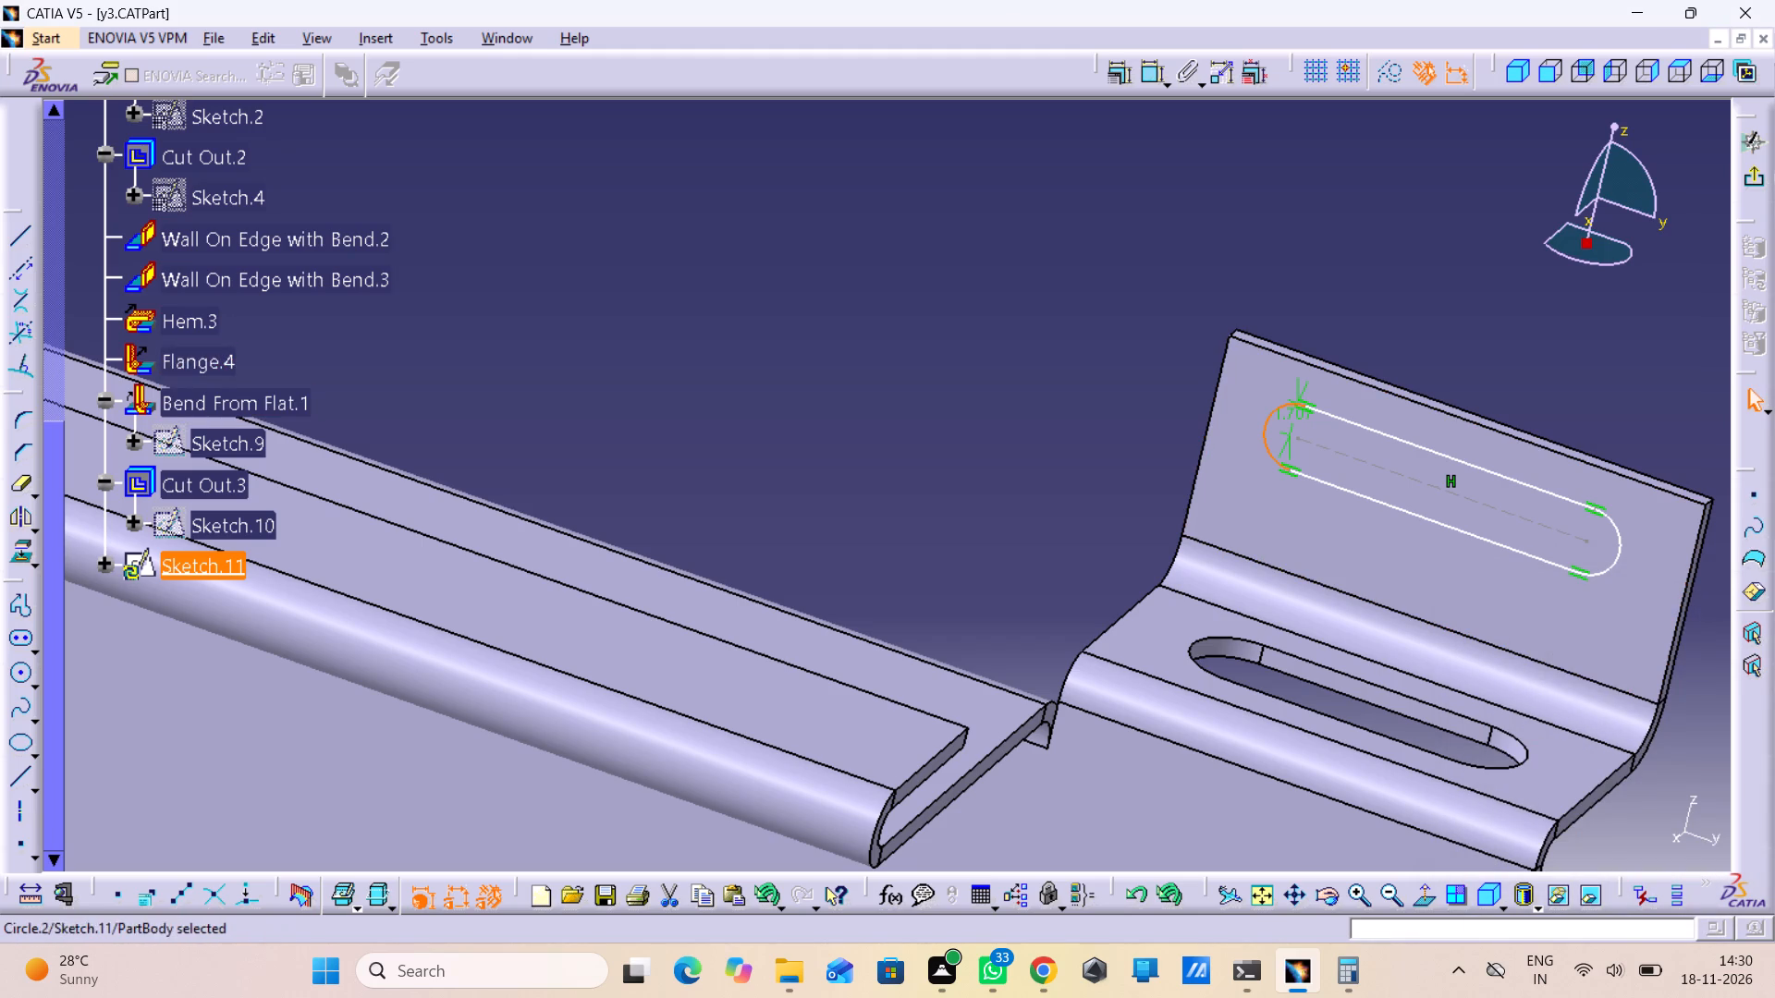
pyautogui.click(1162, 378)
# Set the elongated hole's radius dimension to 2.5 mm.
pyautogui.click(1291, 428)
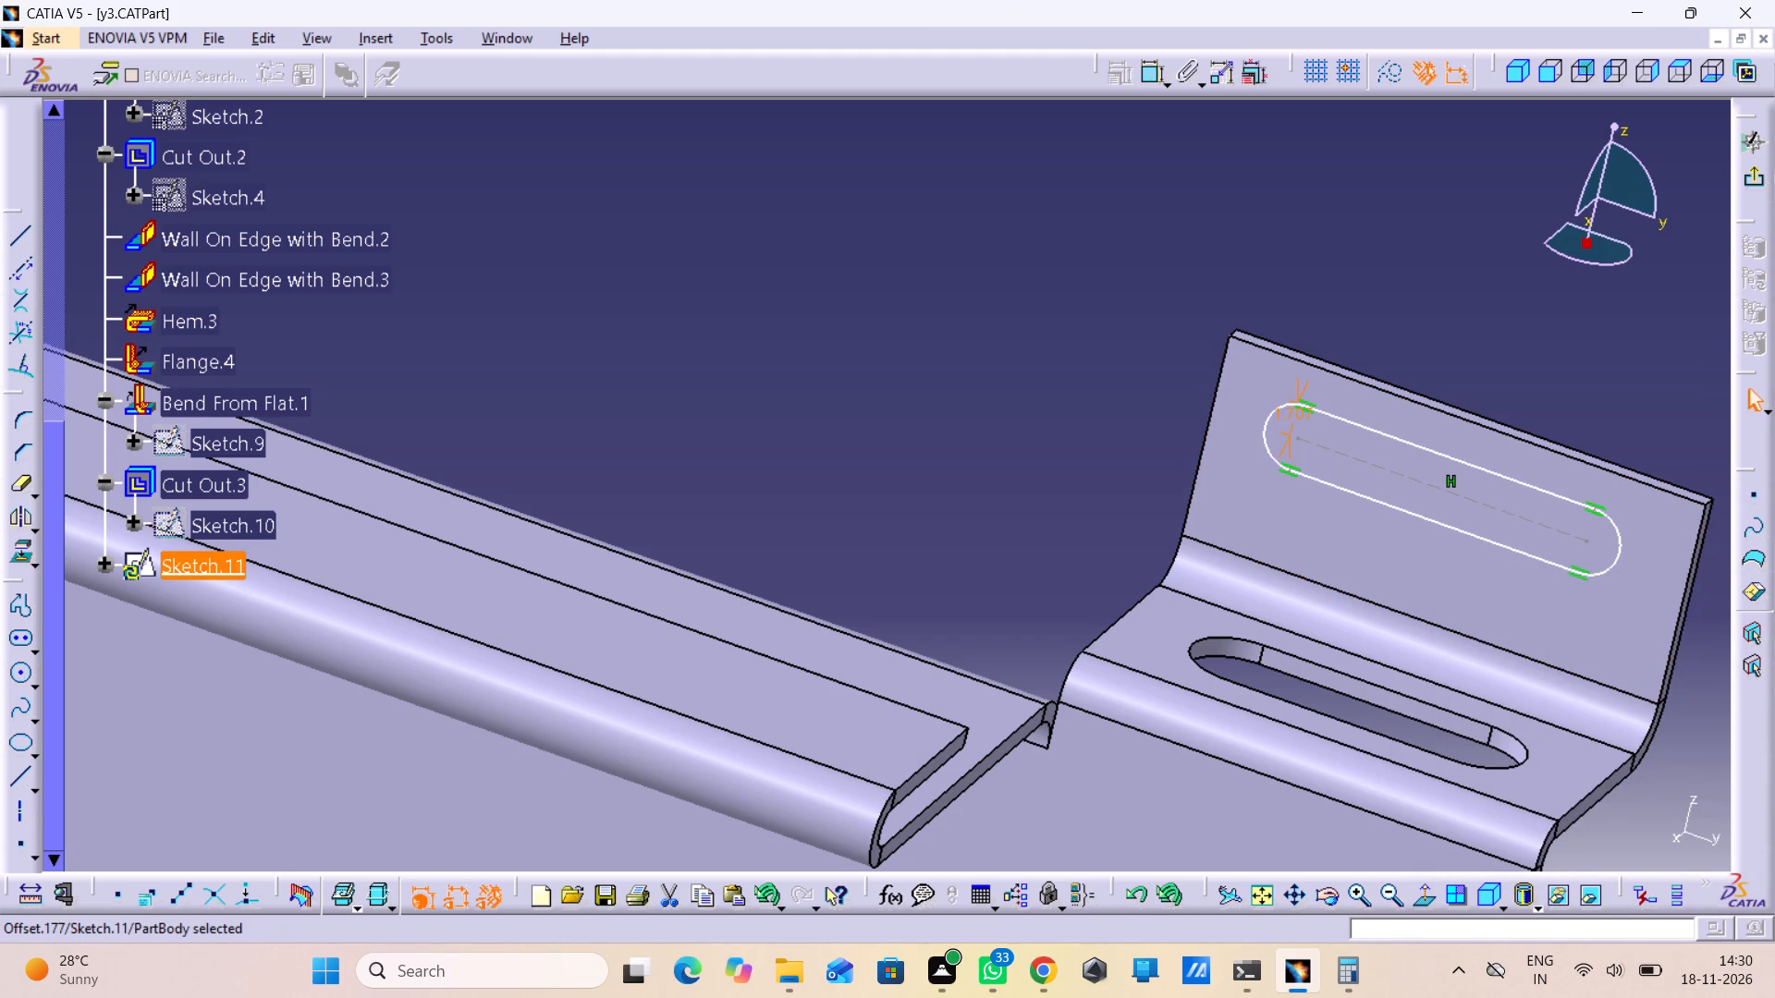
pyautogui.click(1291, 428)
pyautogui.doubleClick(1291, 428)
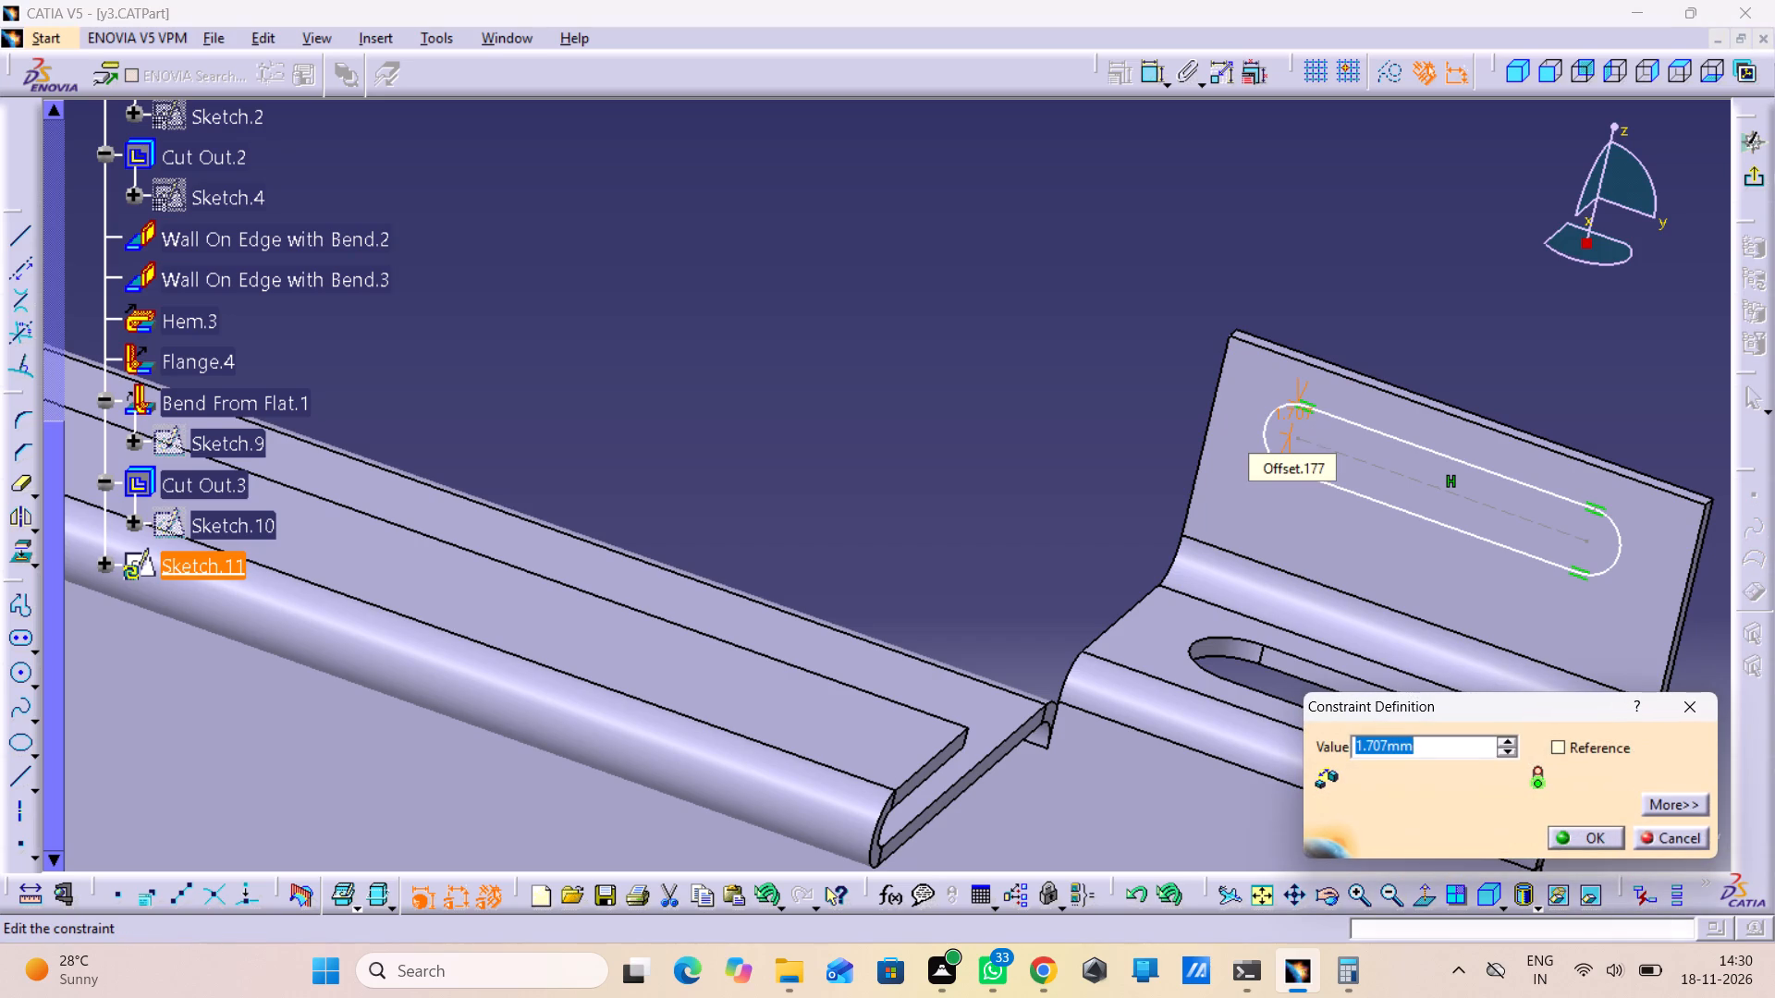
pyautogui.write('2.5')
pyautogui.press('Return')
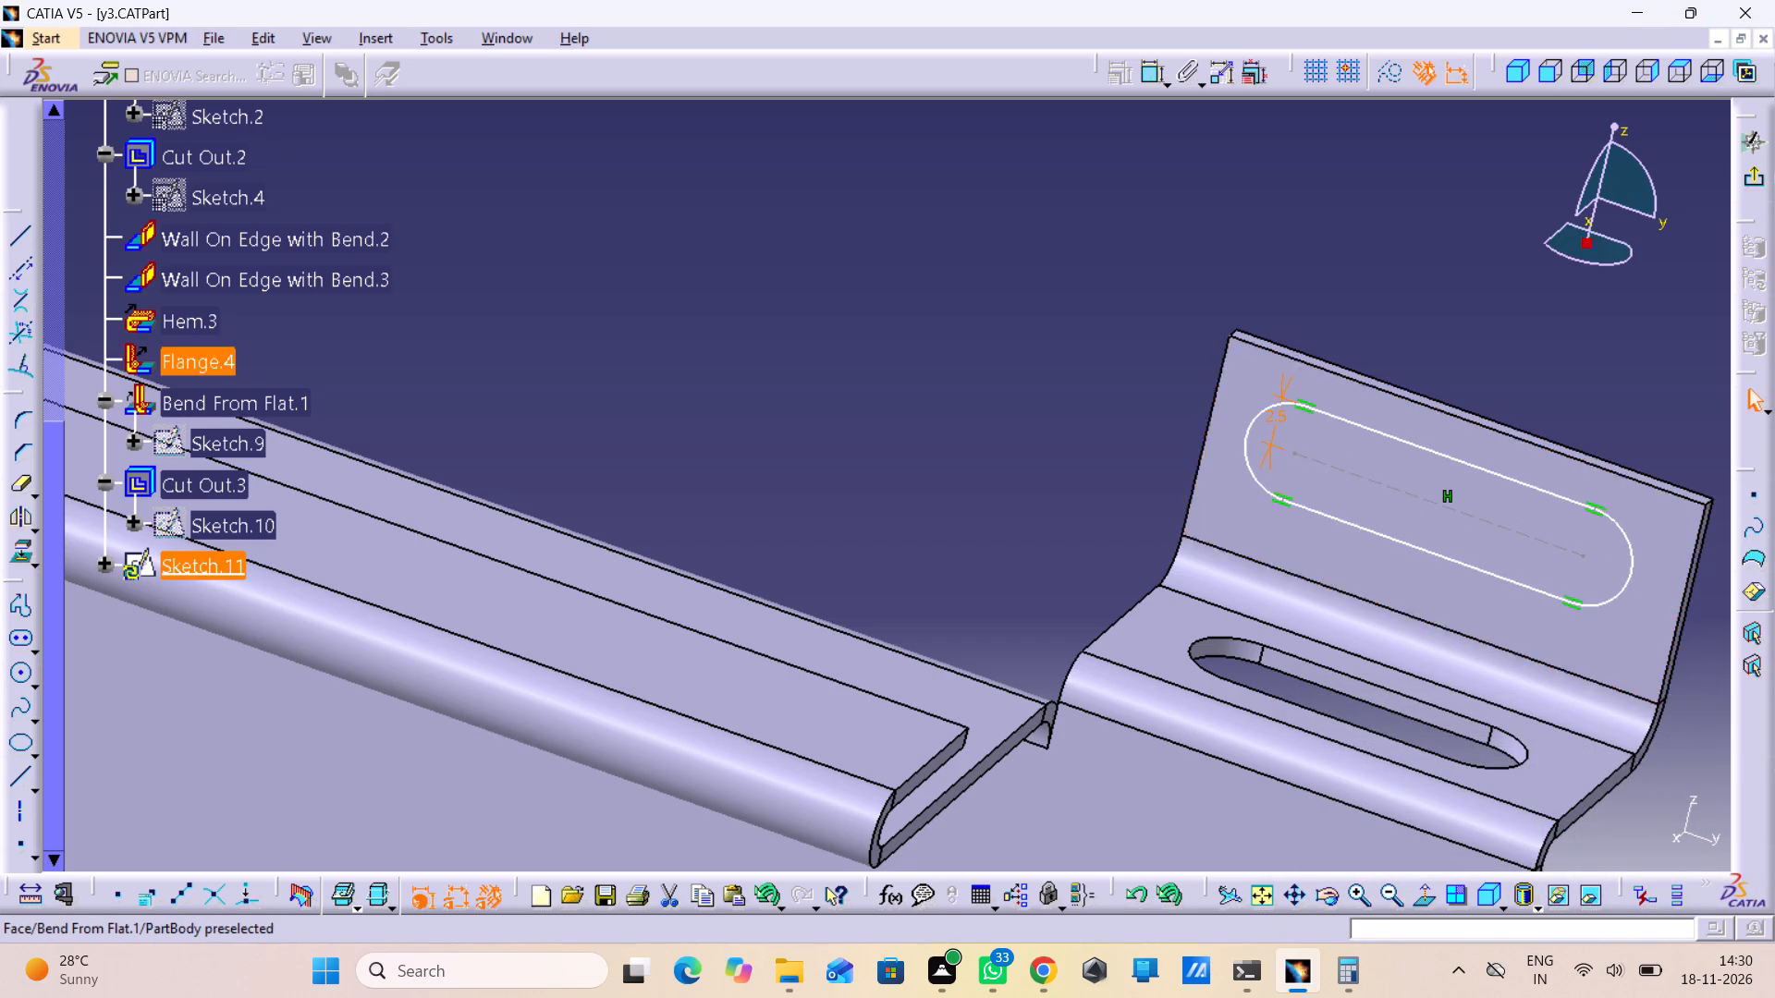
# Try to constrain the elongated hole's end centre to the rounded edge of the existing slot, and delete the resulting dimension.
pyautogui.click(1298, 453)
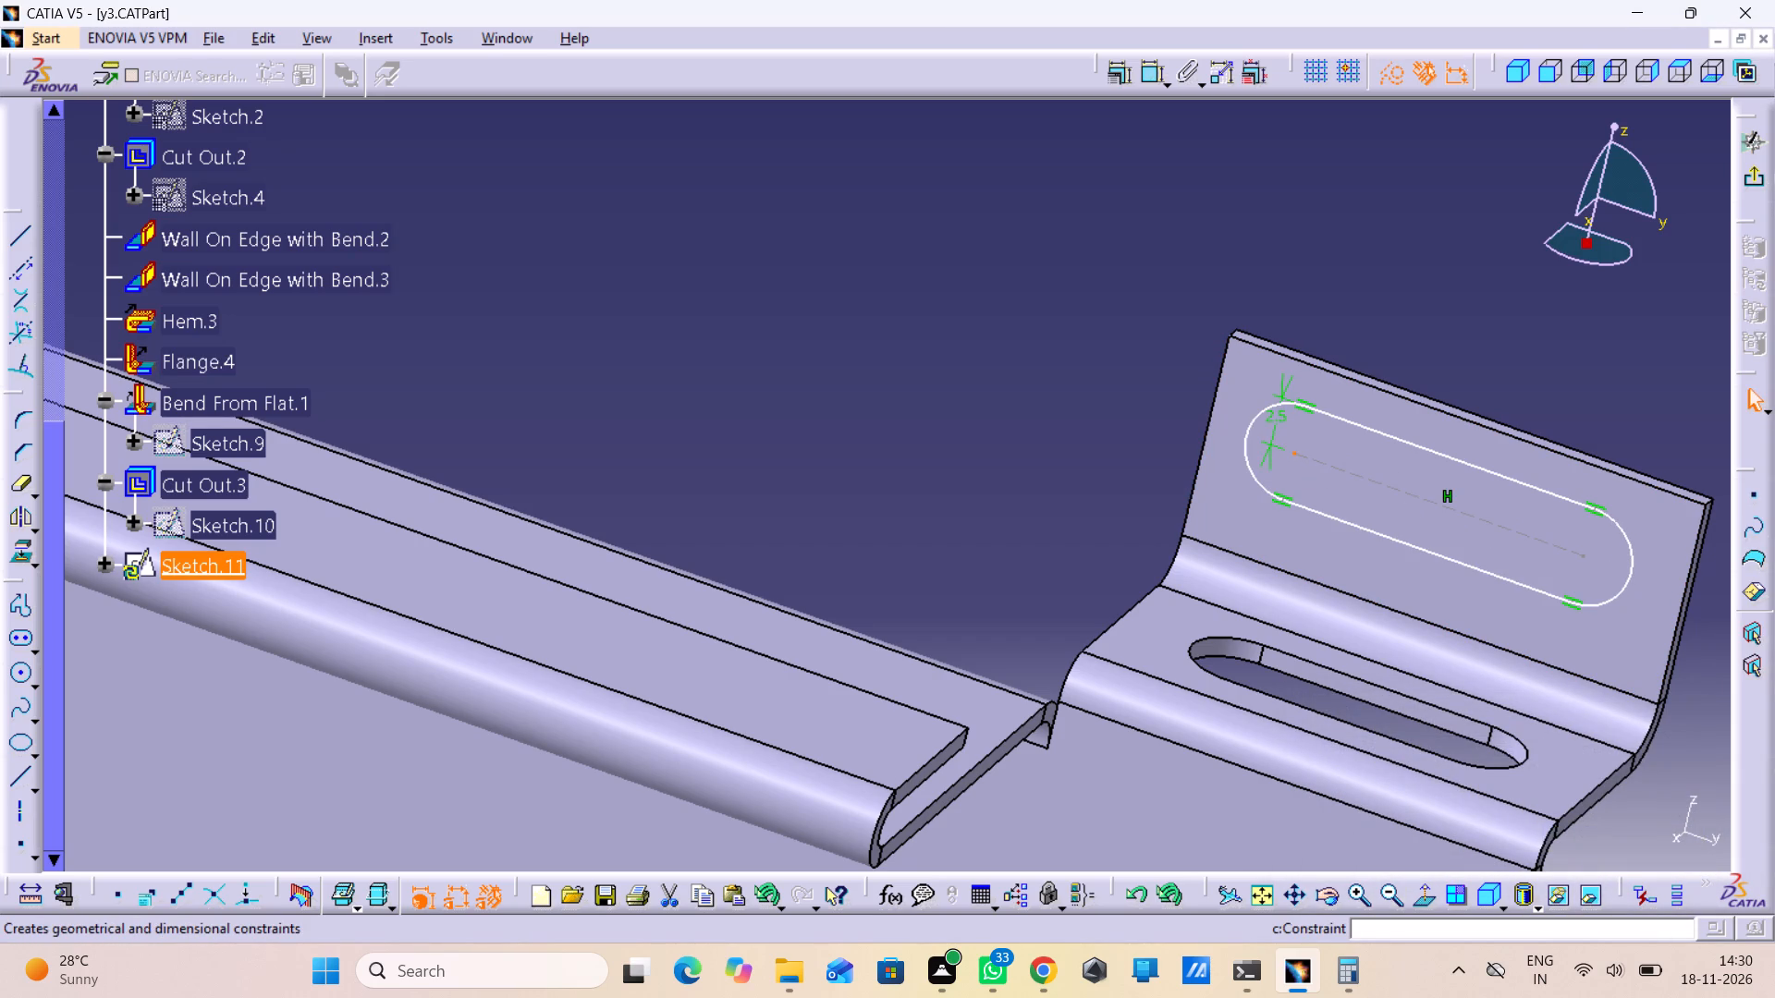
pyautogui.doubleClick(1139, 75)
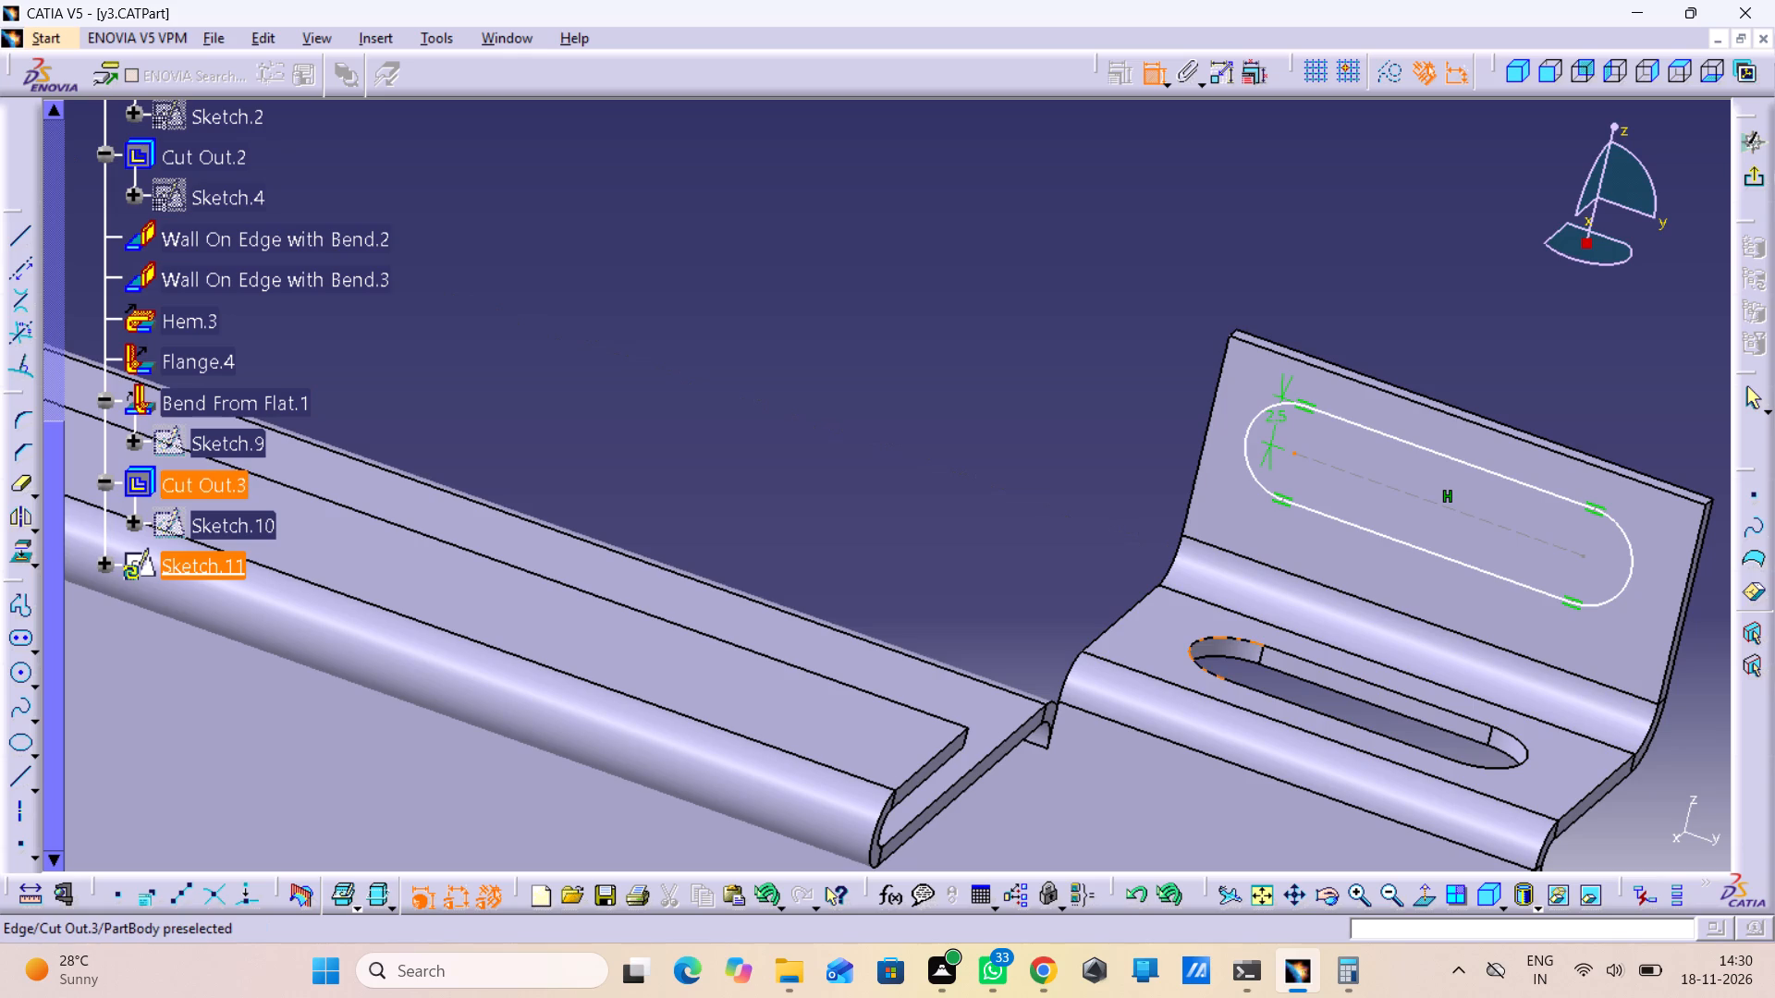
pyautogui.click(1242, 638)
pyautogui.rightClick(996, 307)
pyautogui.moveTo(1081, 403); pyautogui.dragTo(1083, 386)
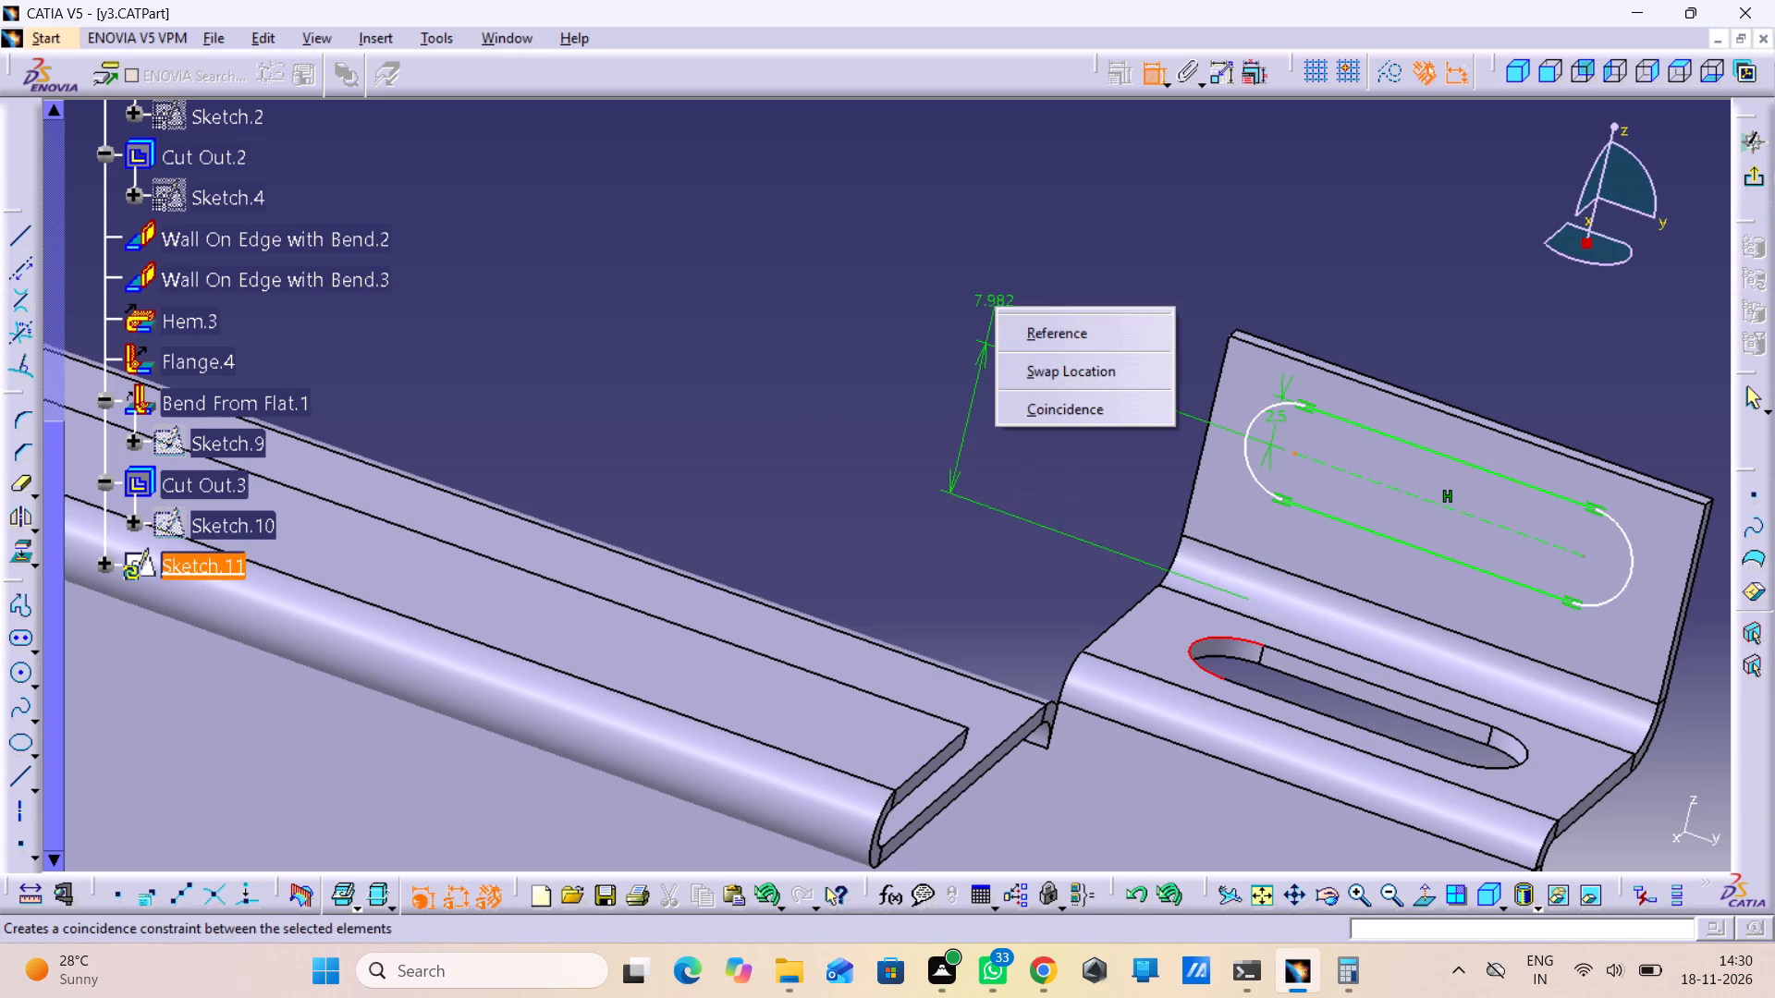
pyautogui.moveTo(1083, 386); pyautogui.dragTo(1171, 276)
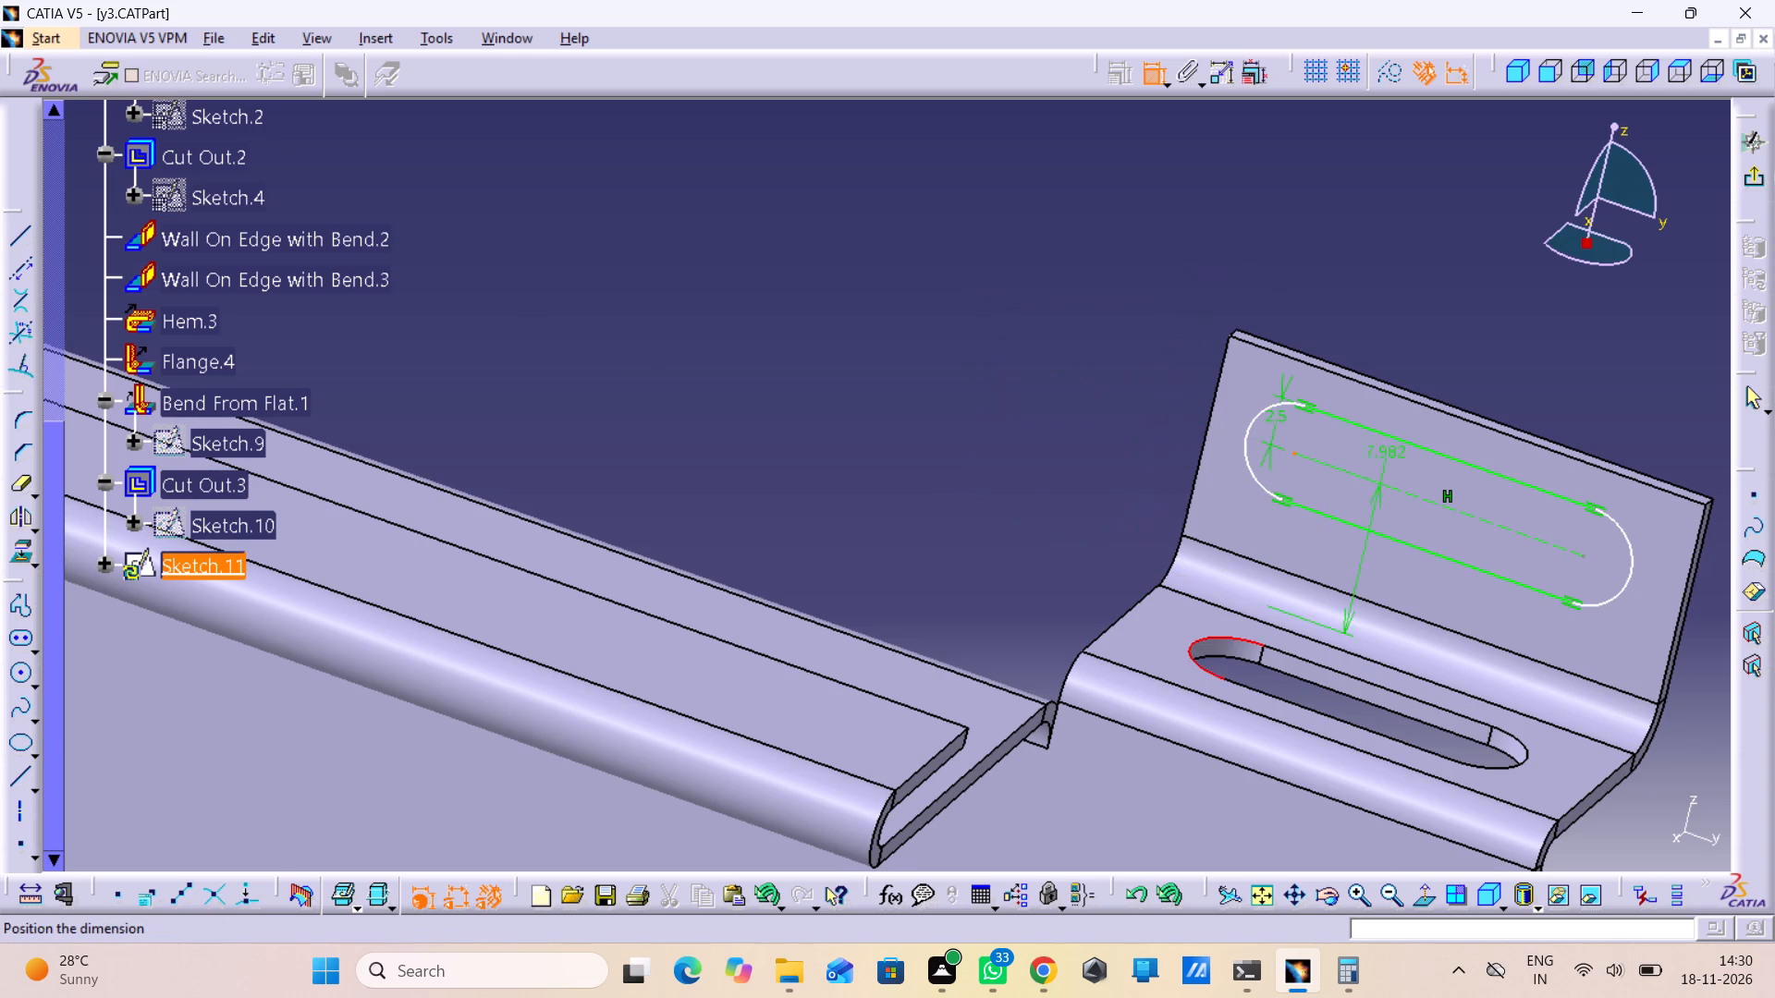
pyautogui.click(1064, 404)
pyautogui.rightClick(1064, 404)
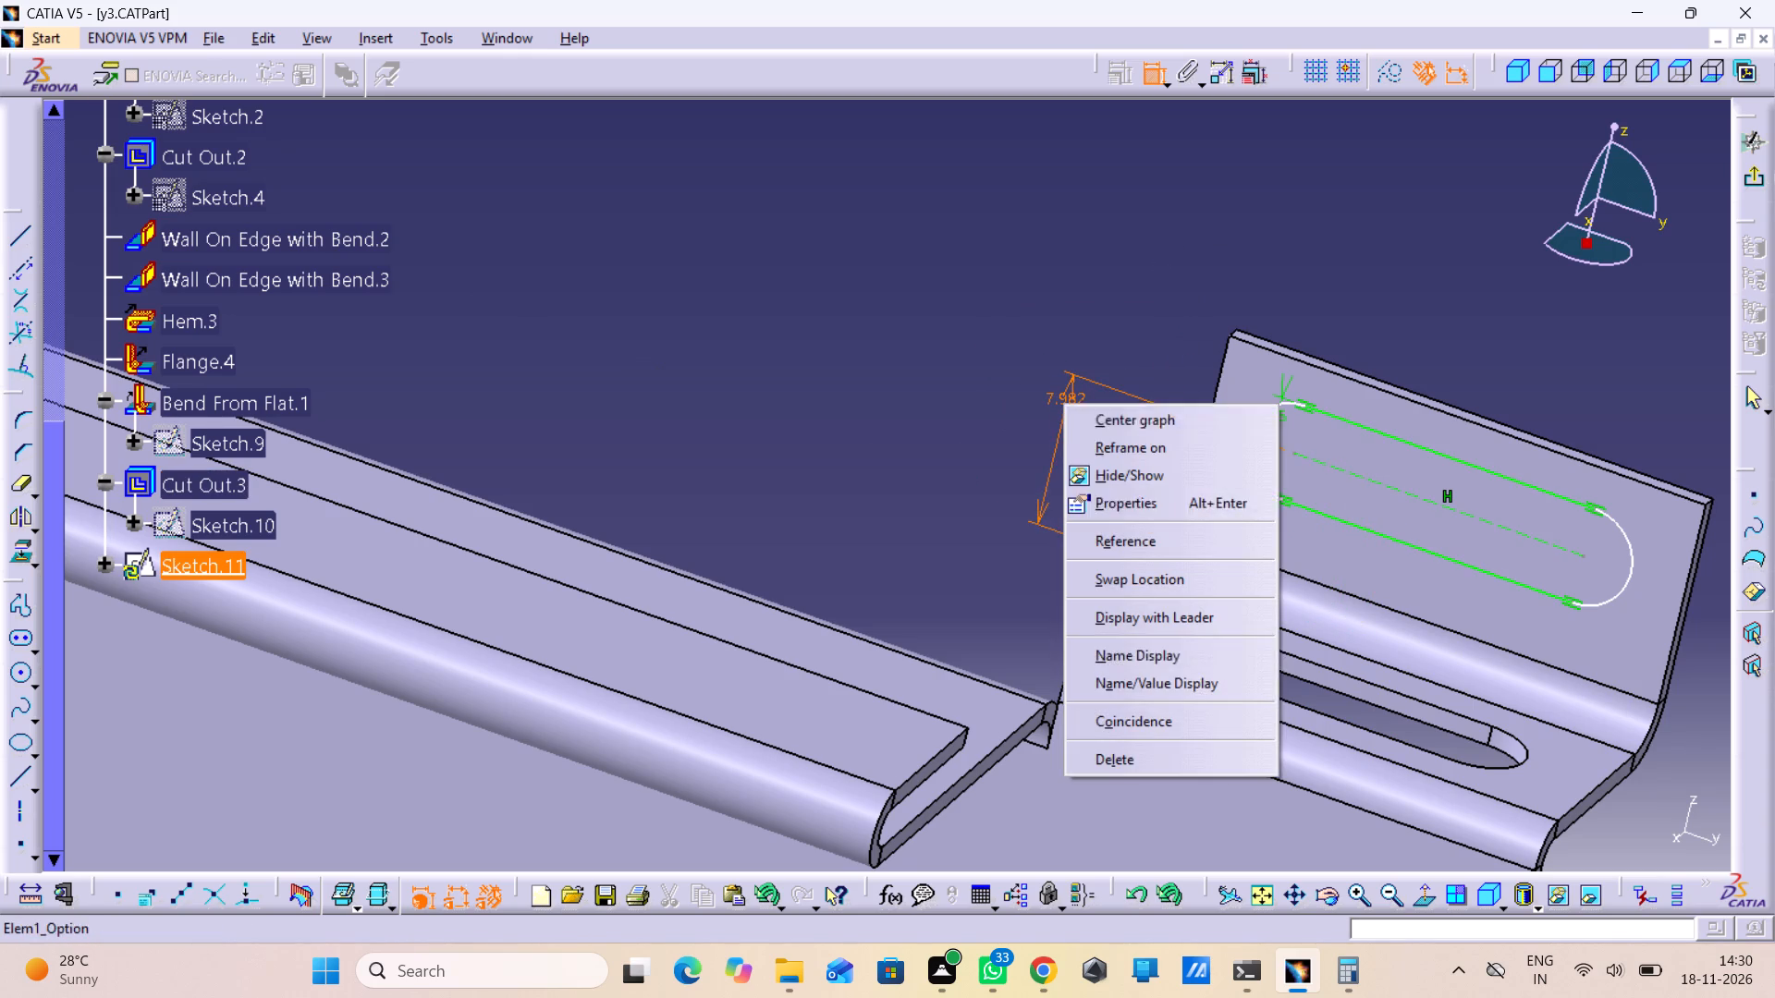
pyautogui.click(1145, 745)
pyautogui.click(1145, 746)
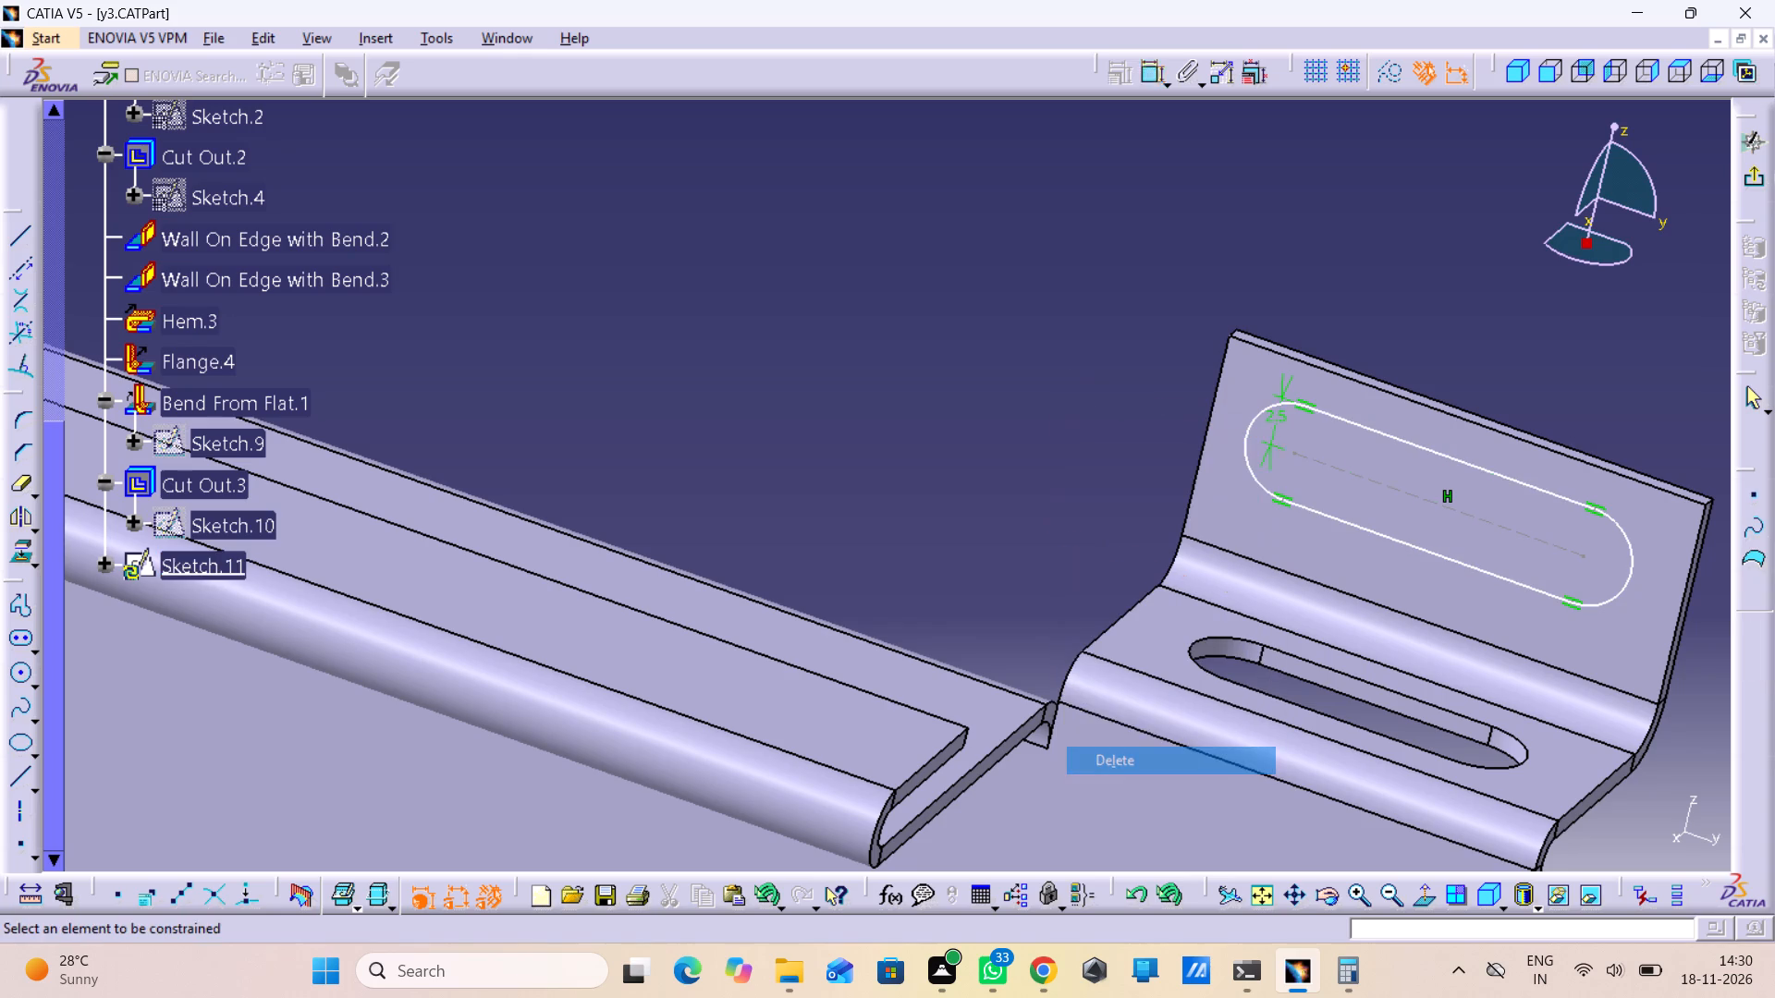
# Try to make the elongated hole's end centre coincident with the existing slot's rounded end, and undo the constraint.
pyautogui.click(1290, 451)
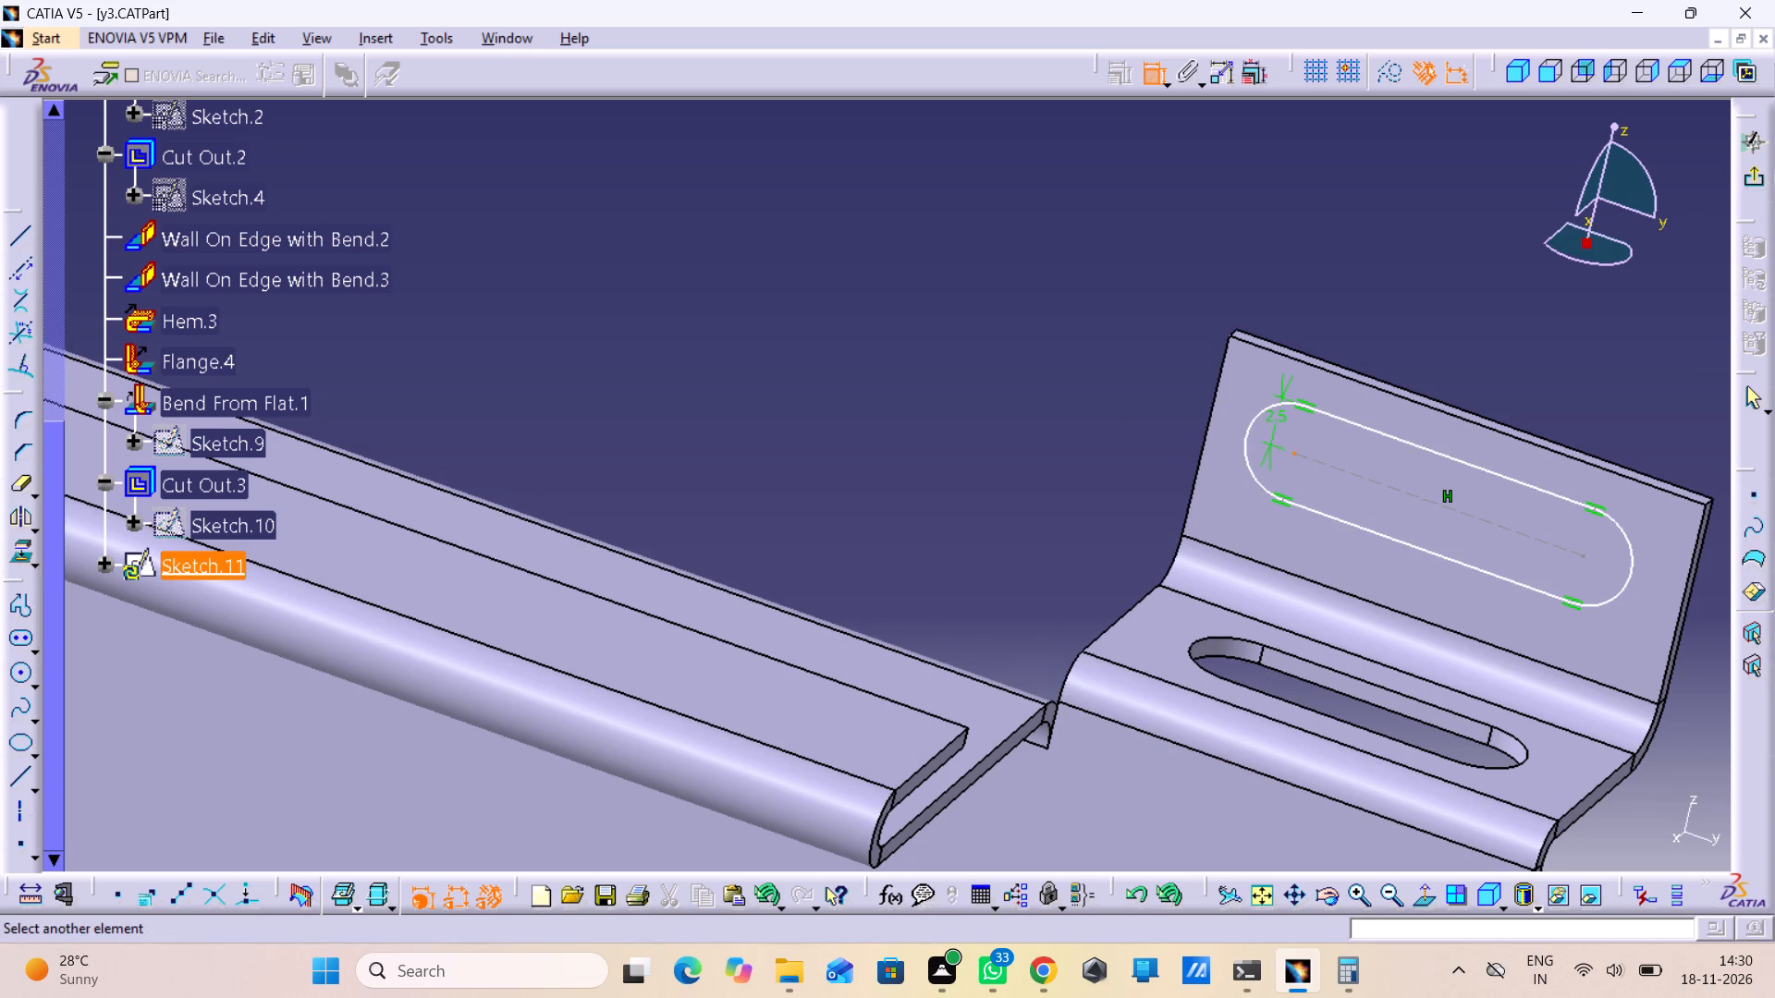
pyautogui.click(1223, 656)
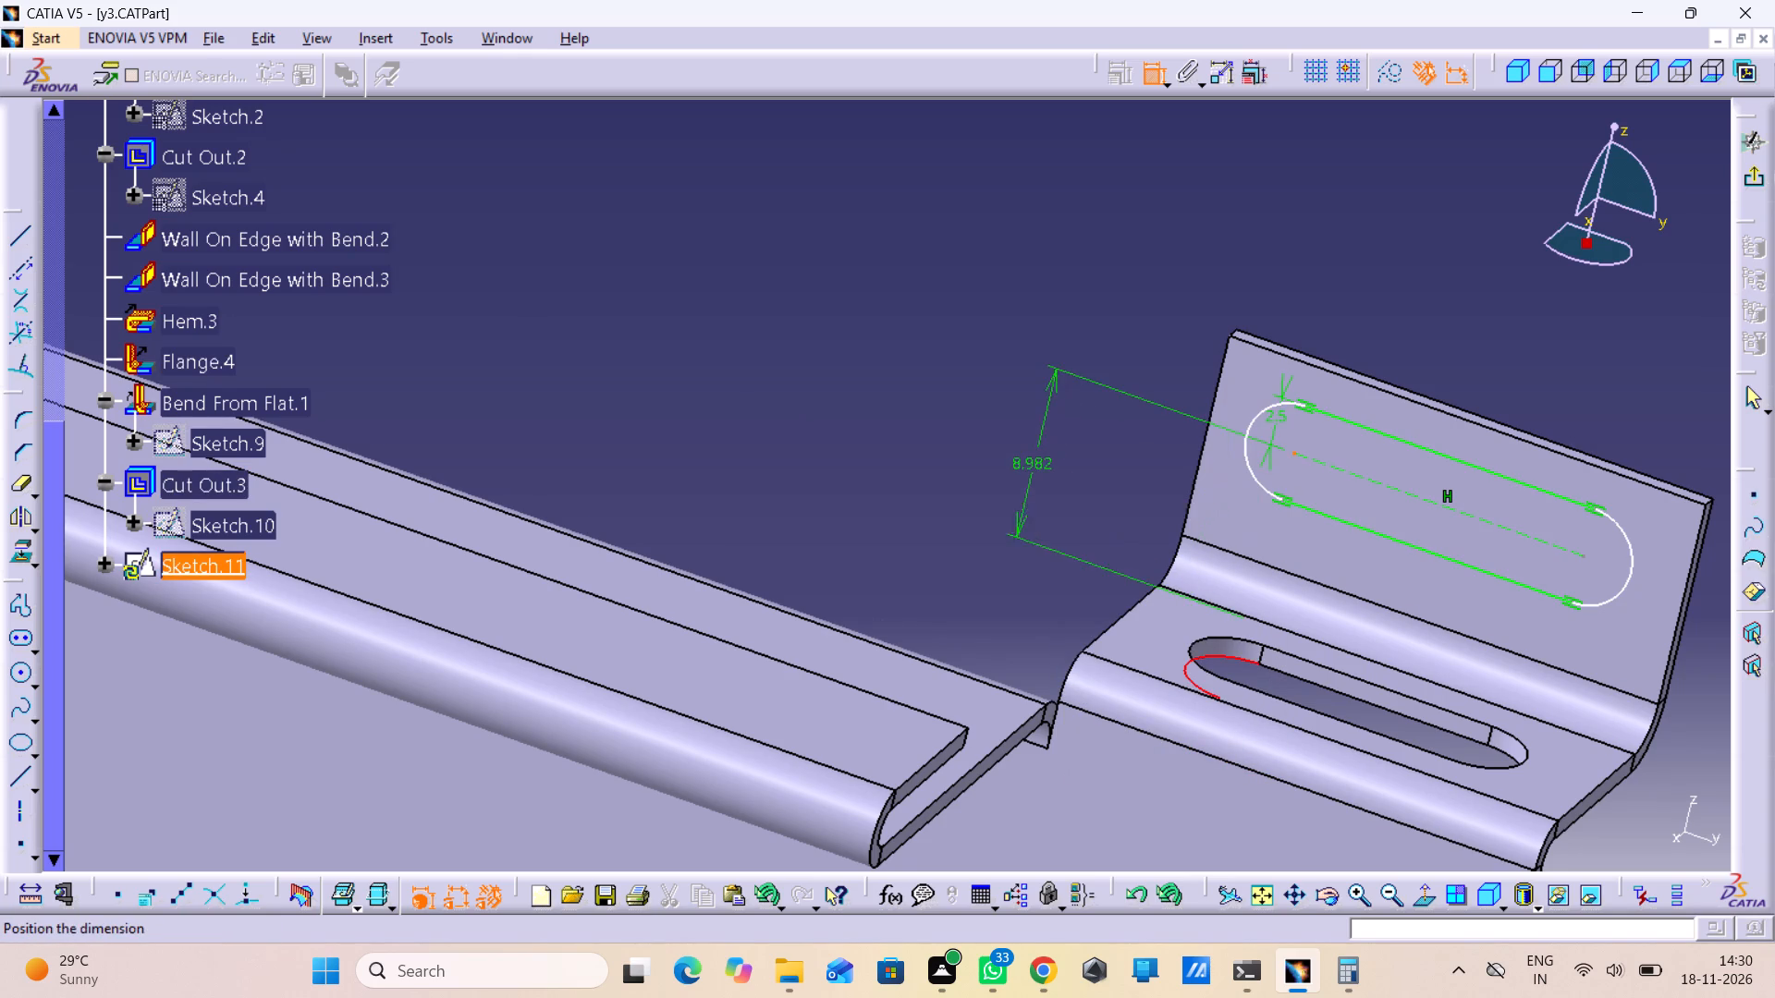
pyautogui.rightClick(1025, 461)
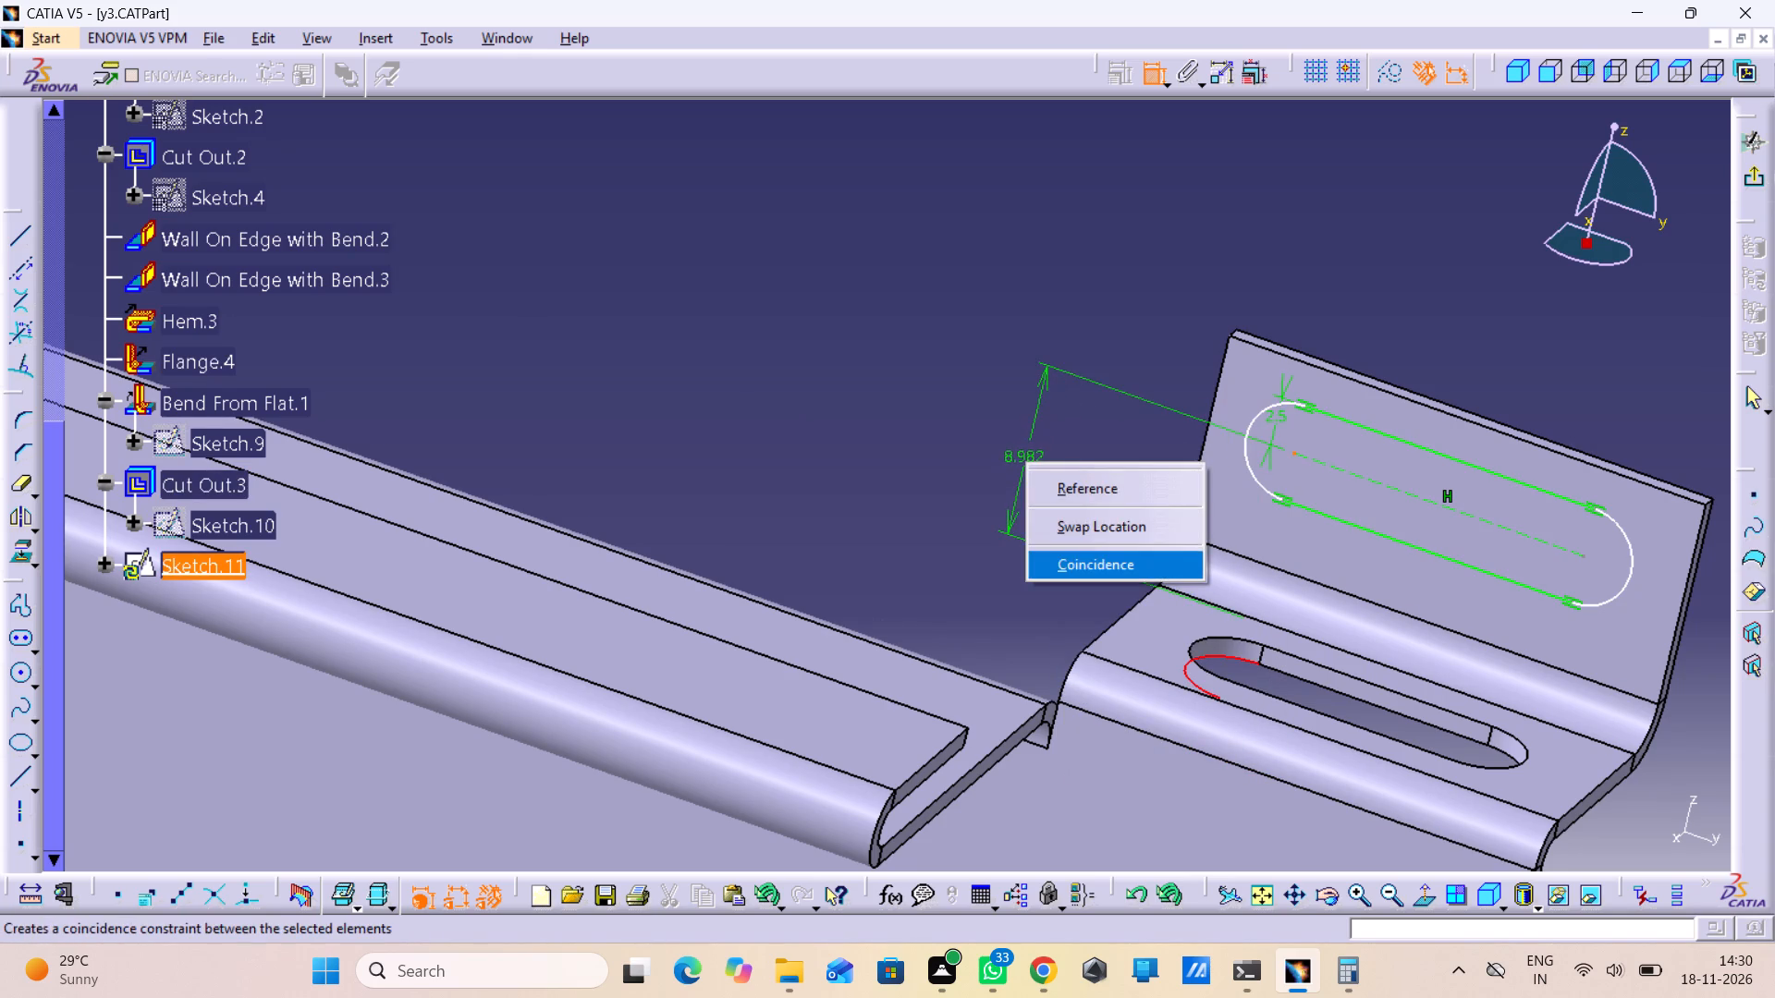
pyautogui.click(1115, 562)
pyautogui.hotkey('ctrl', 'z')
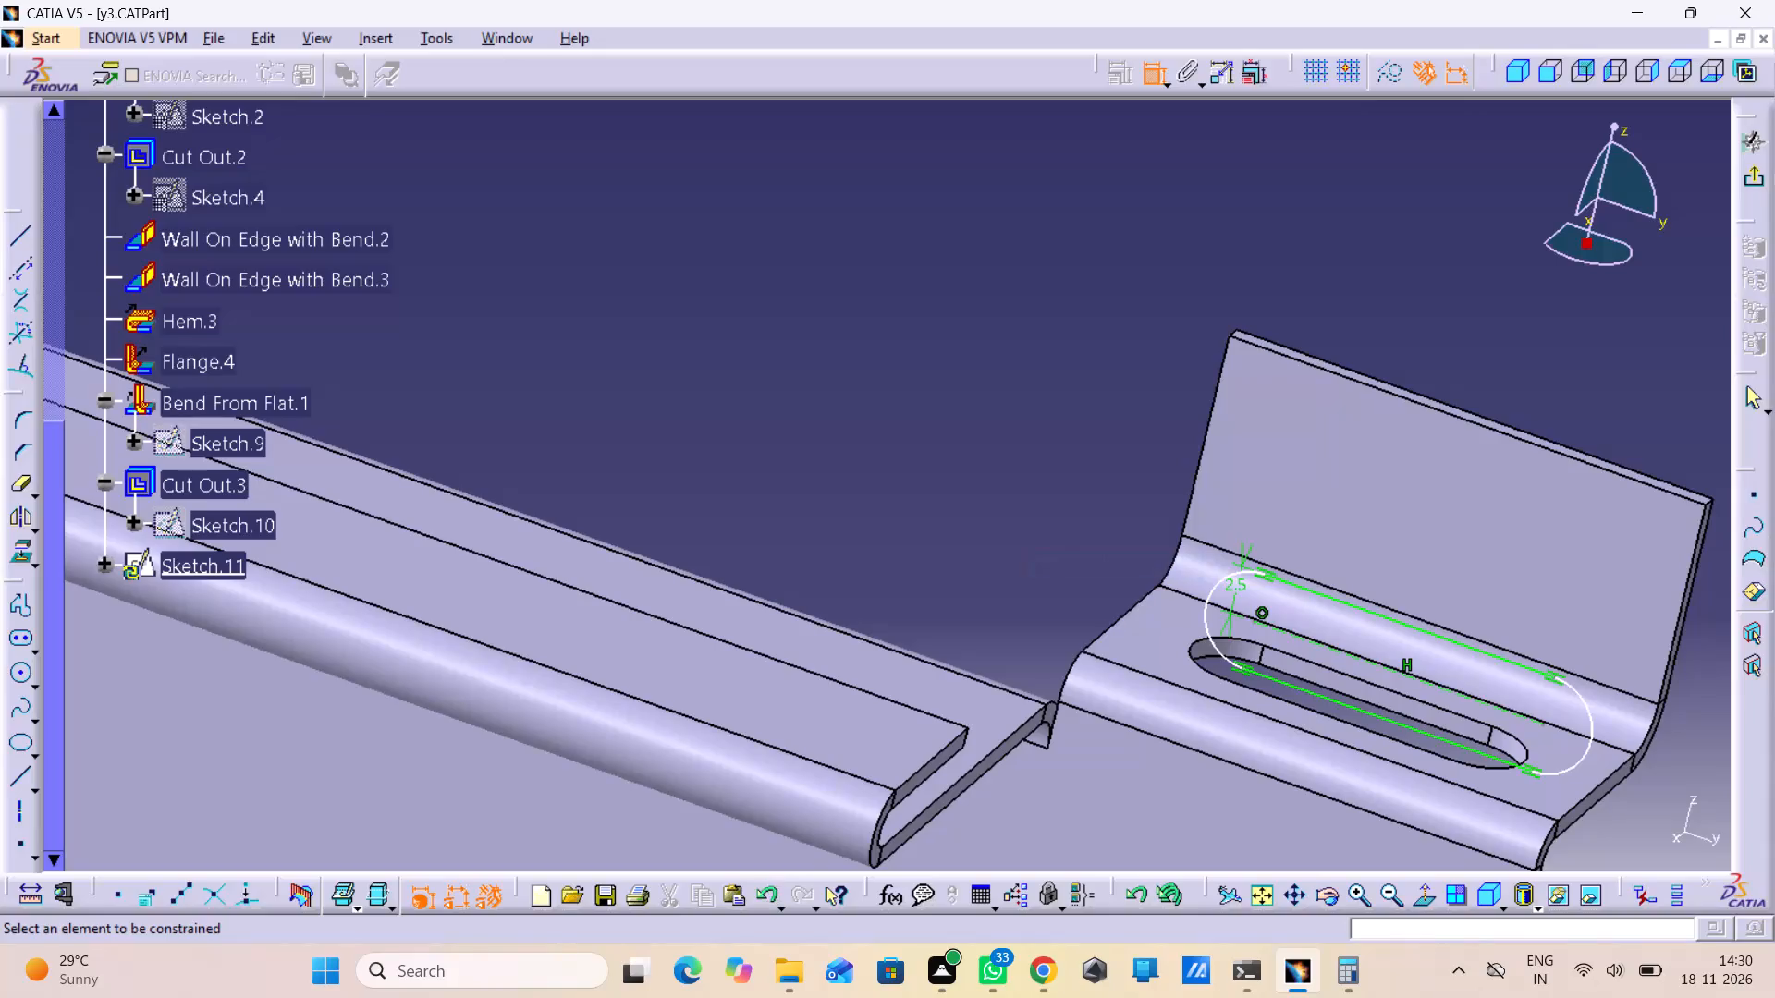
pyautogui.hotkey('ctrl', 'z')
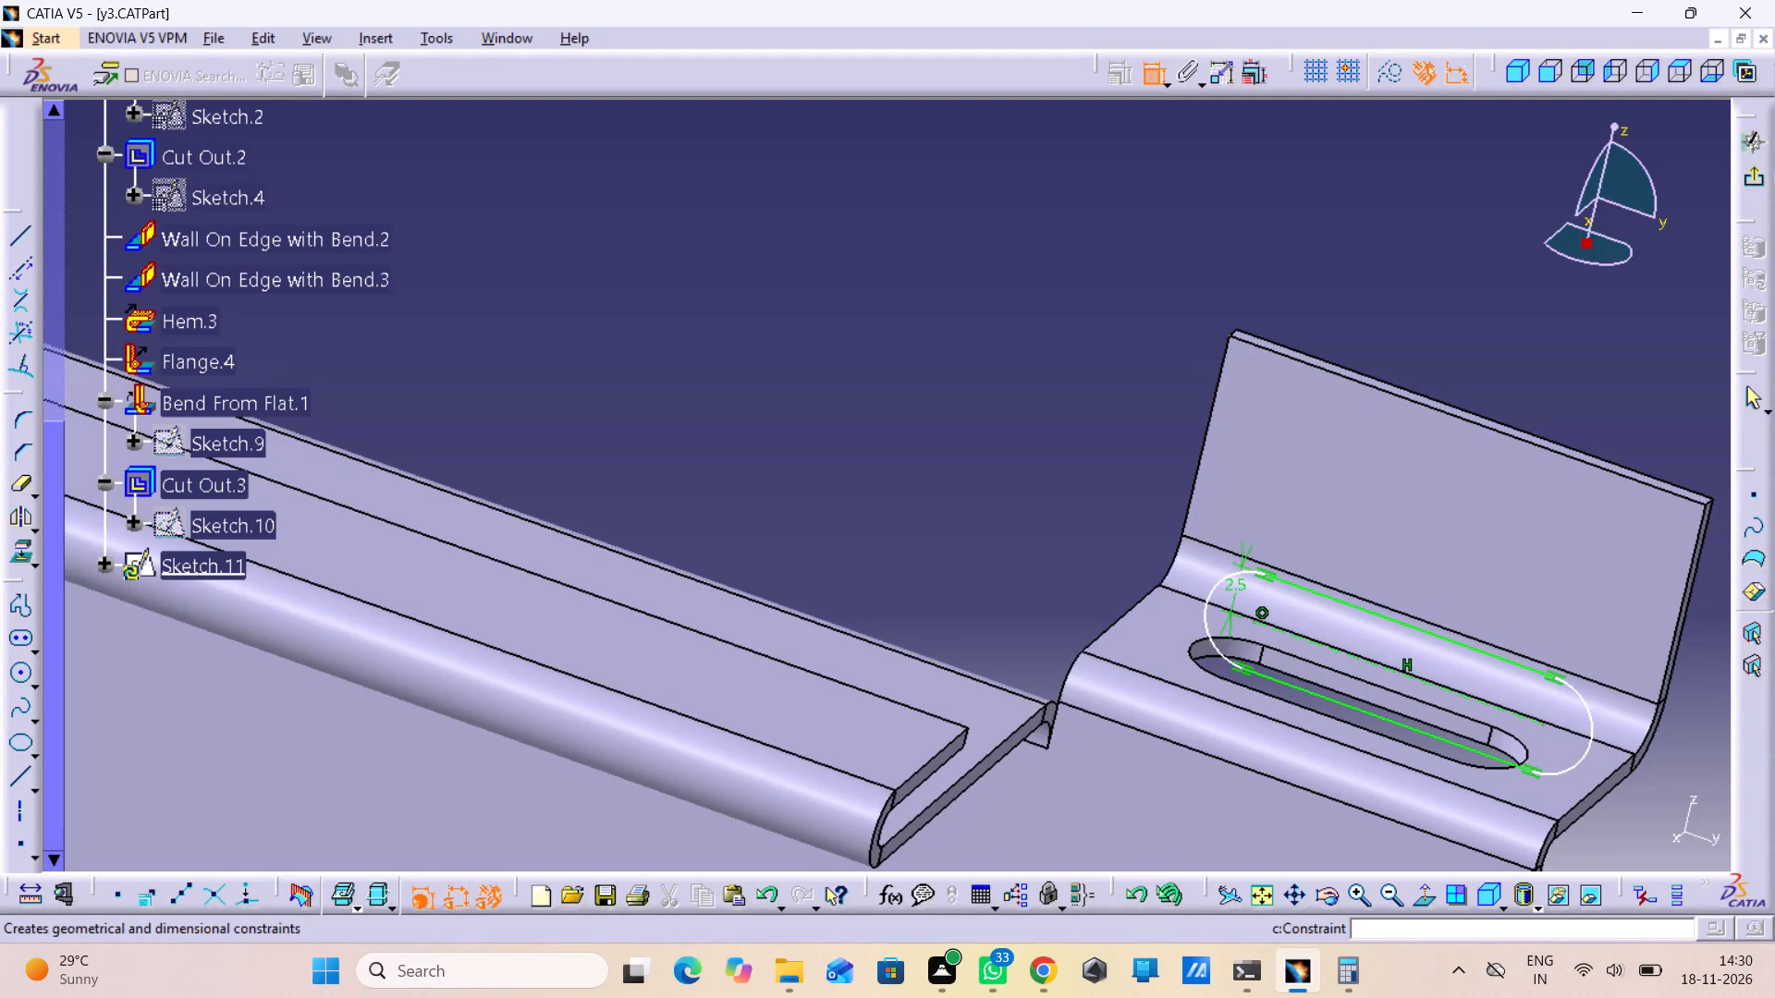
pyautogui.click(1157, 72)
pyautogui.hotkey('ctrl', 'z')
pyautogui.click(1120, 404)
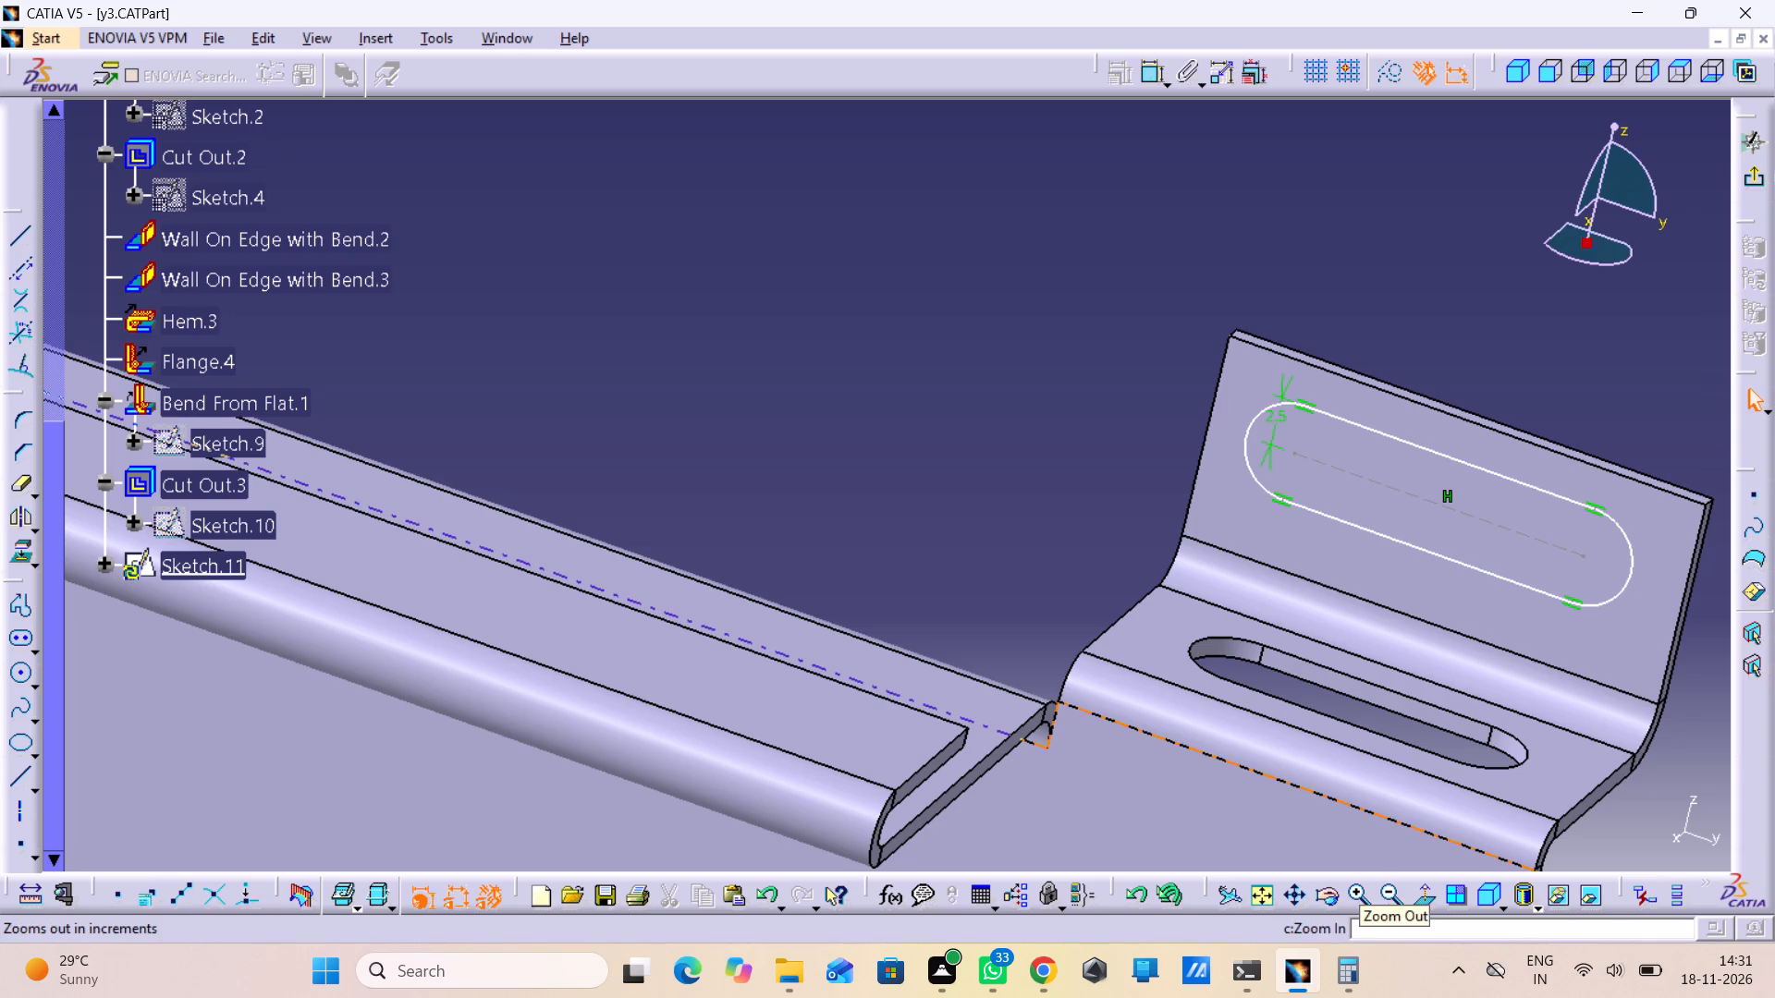
# Dimension the length of the elongated hole's centre line and set it to 12 mm.
pyautogui.click(1492, 520)
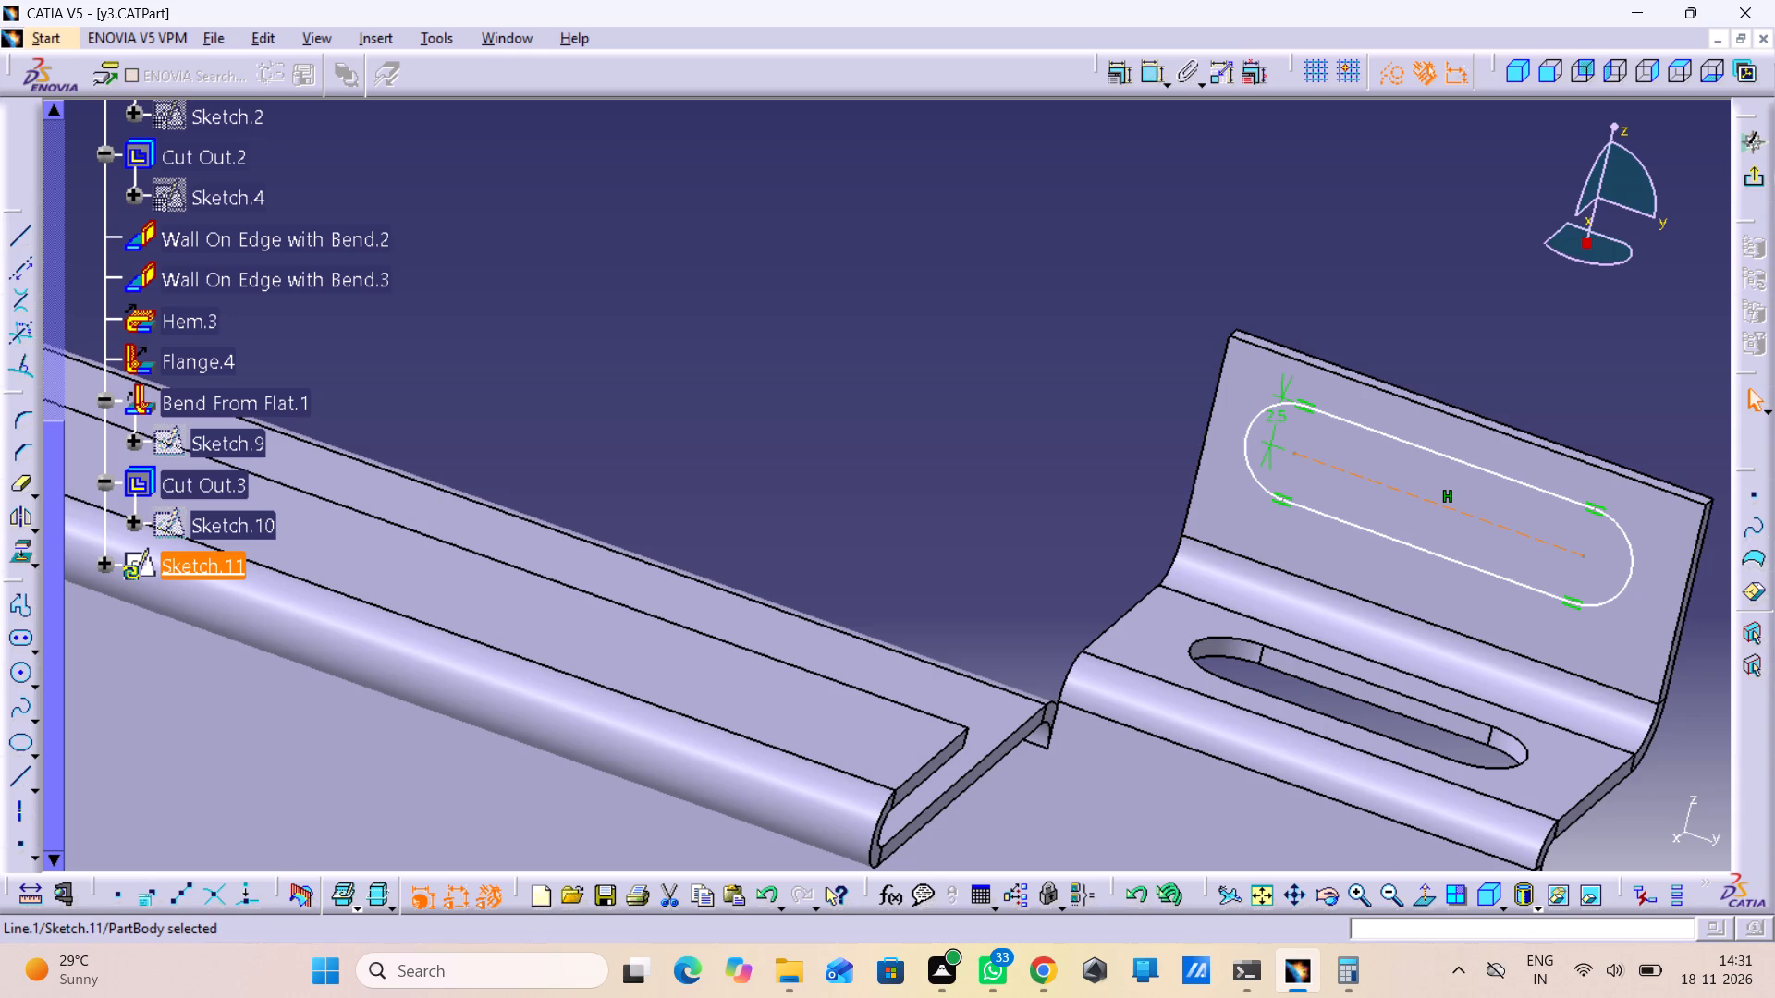
pyautogui.click(1157, 61)
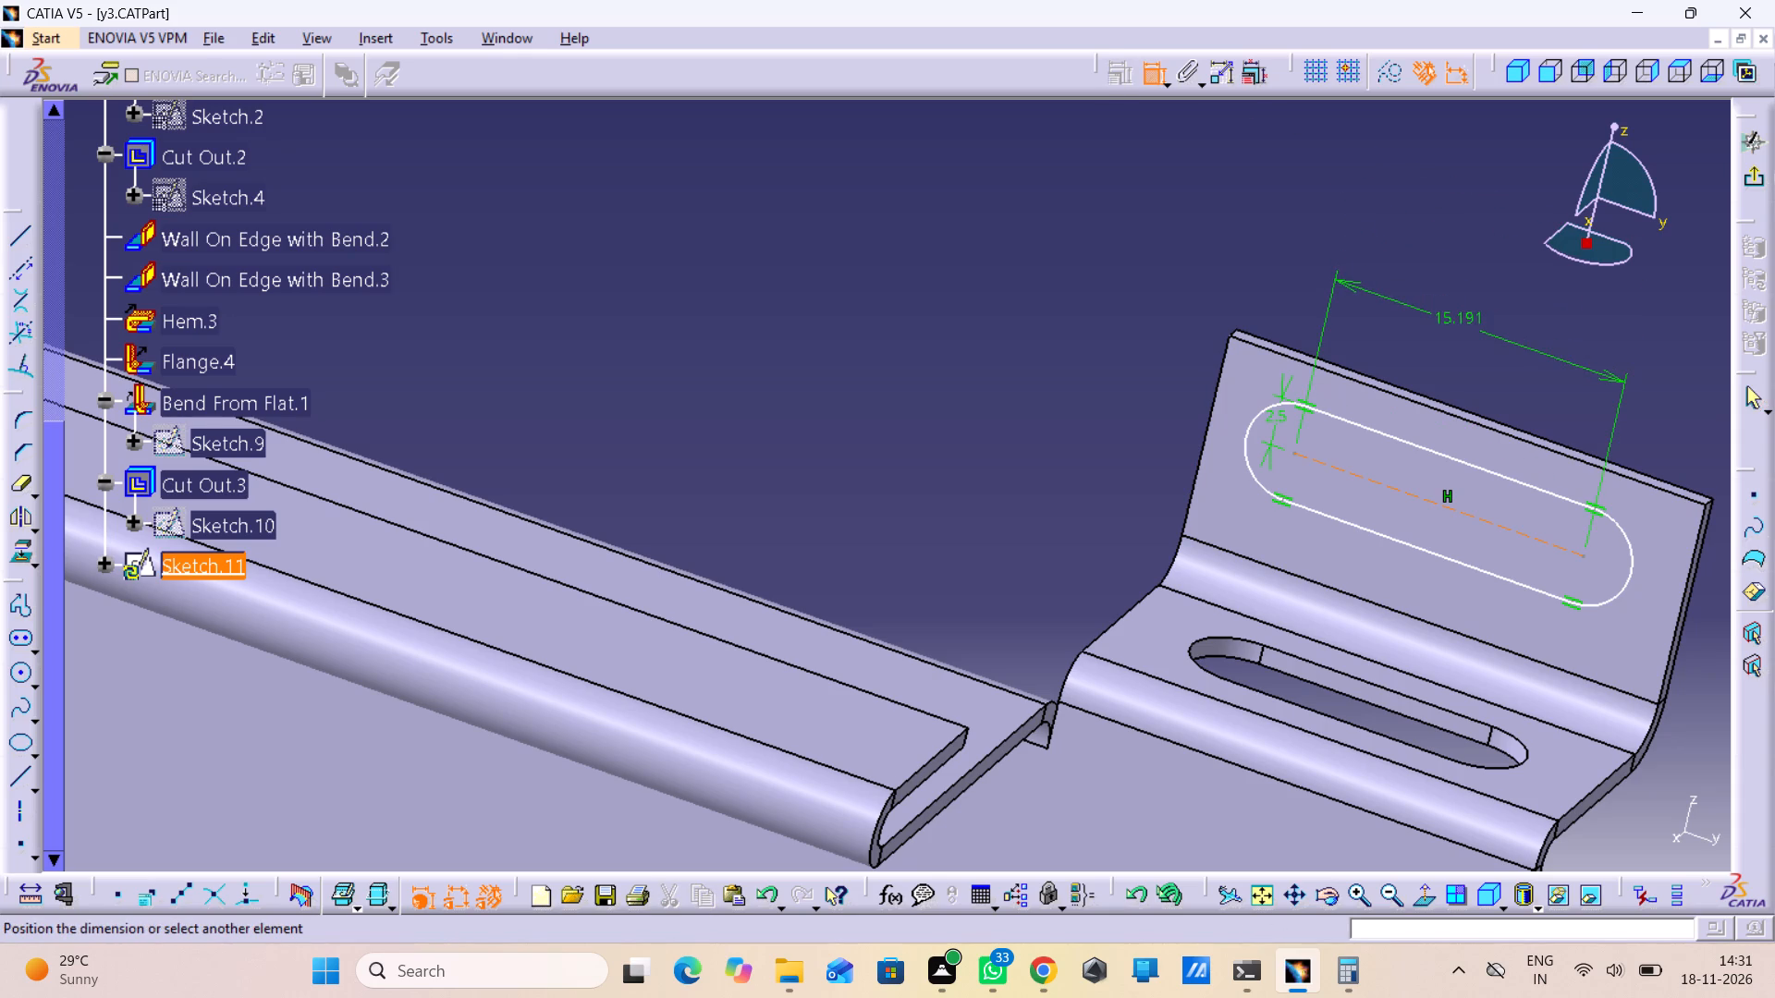
pyautogui.click(1460, 323)
pyautogui.doubleClick(1452, 311)
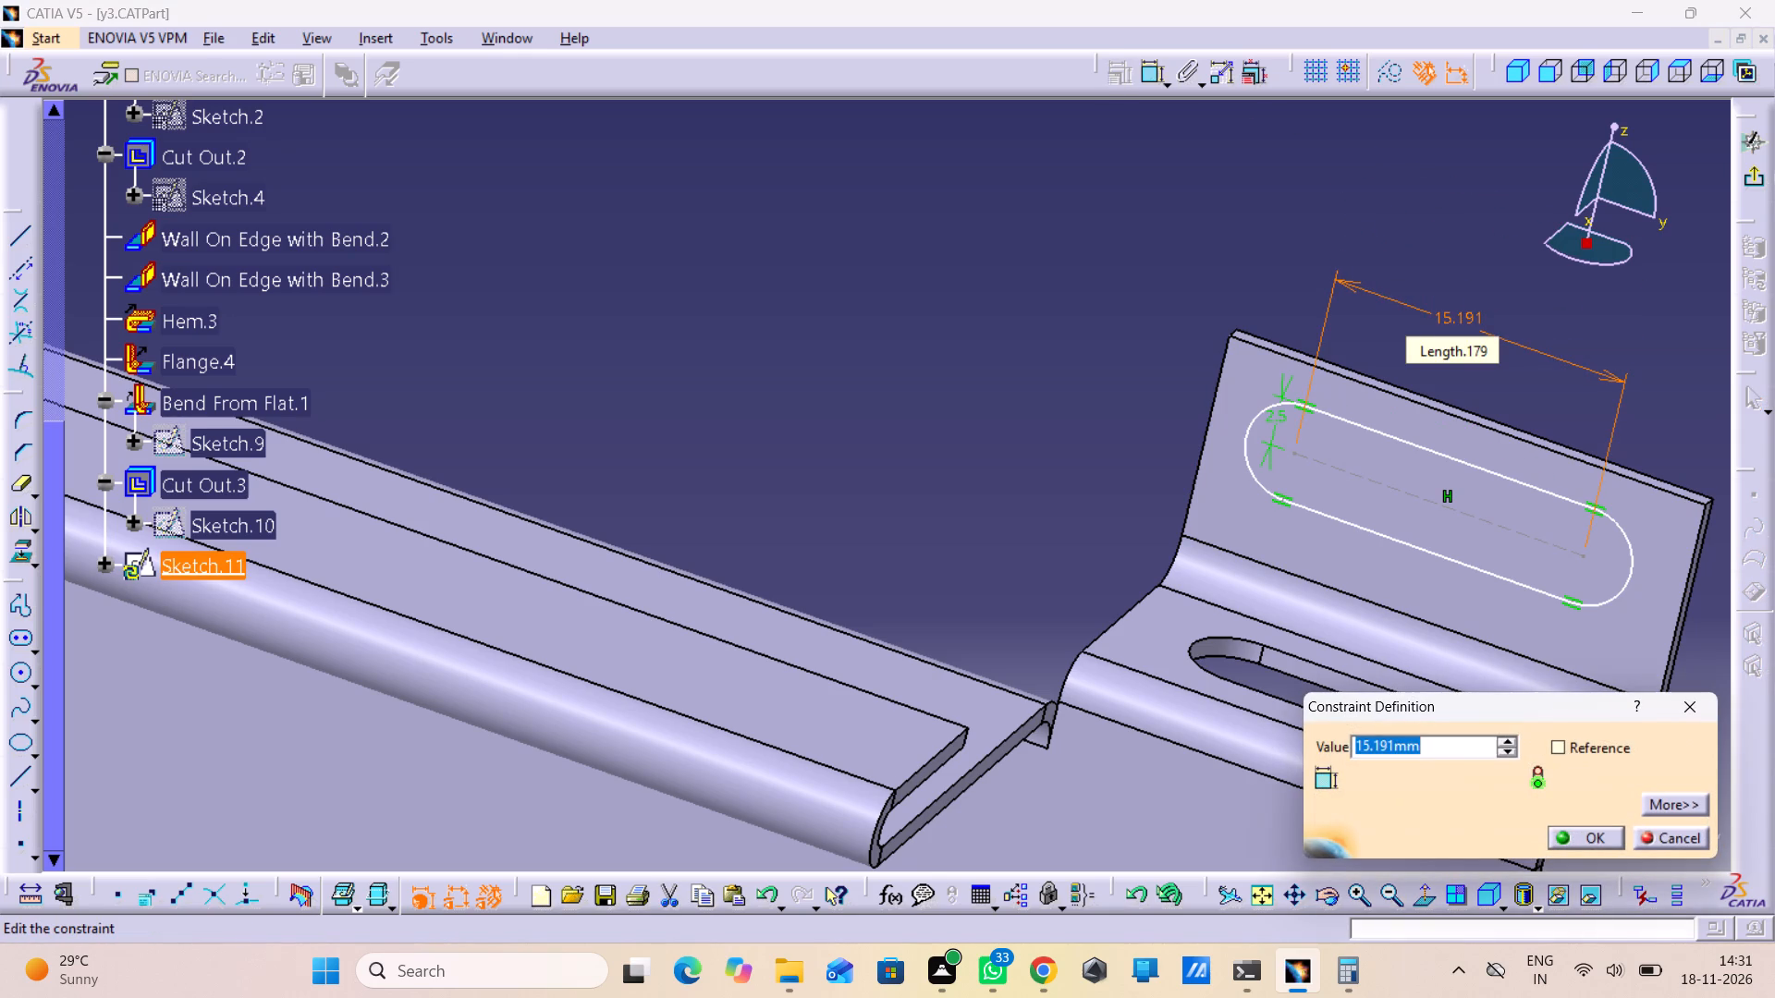
pyautogui.write('12')
pyautogui.press('Return')
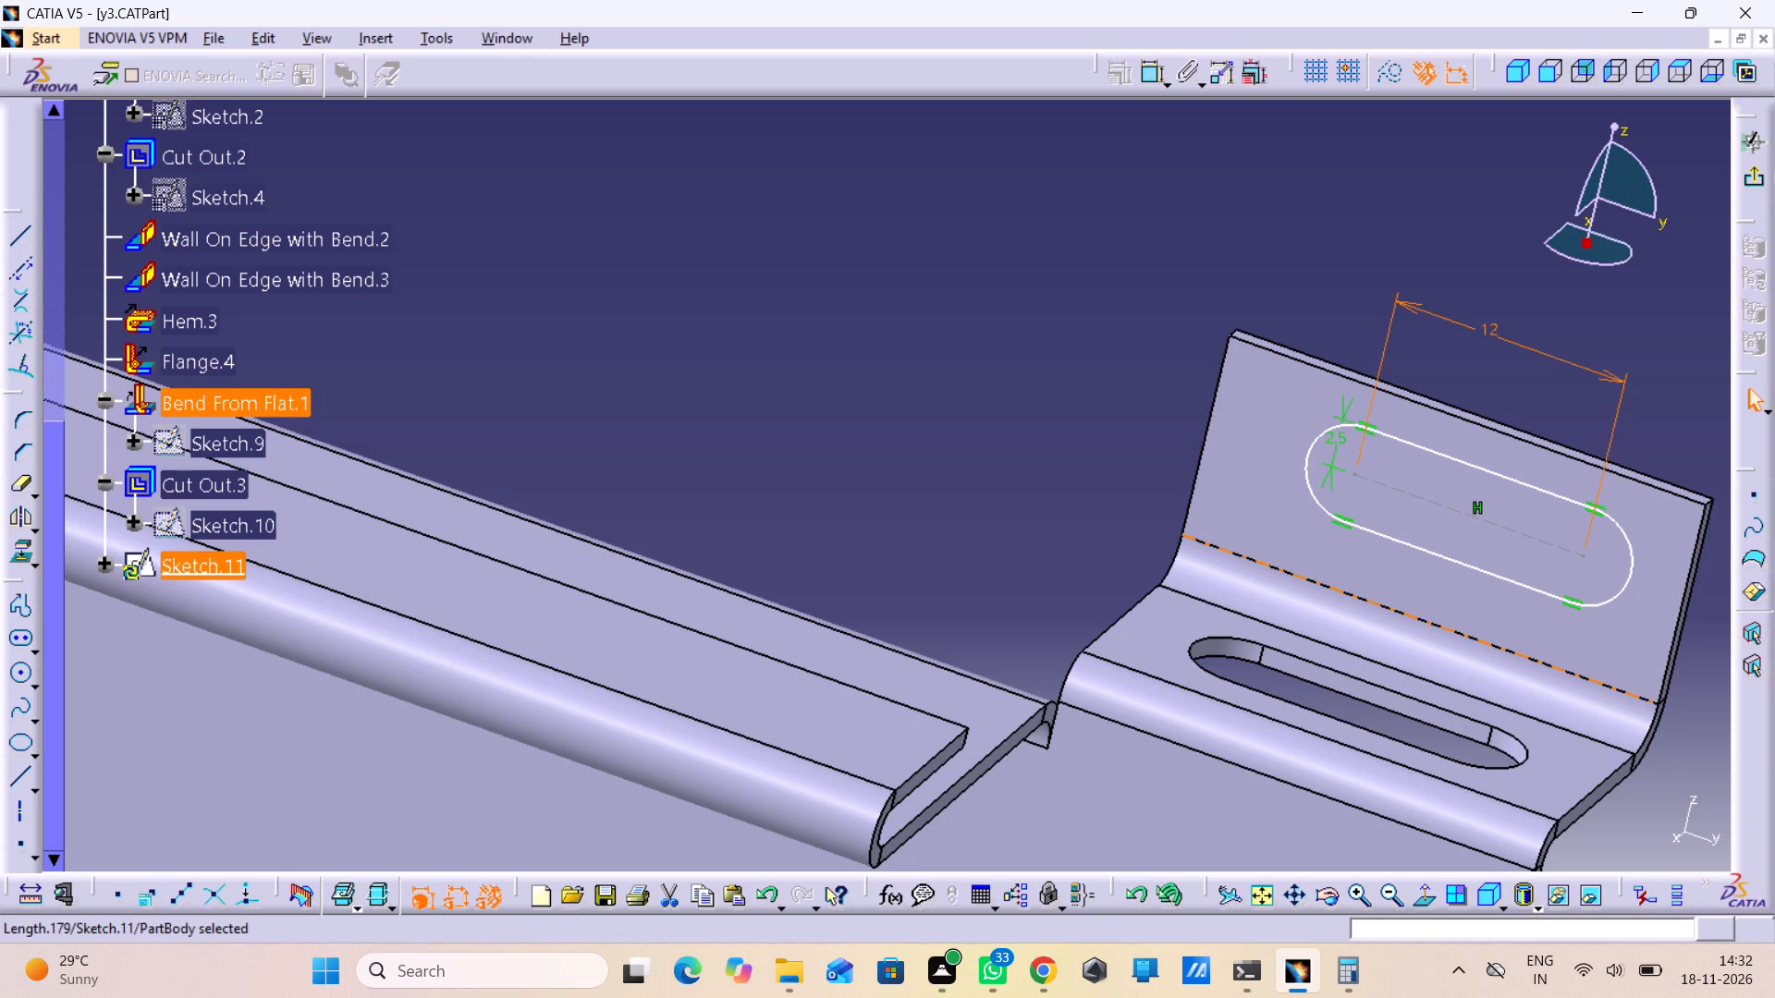
pyautogui.click(1535, 409)
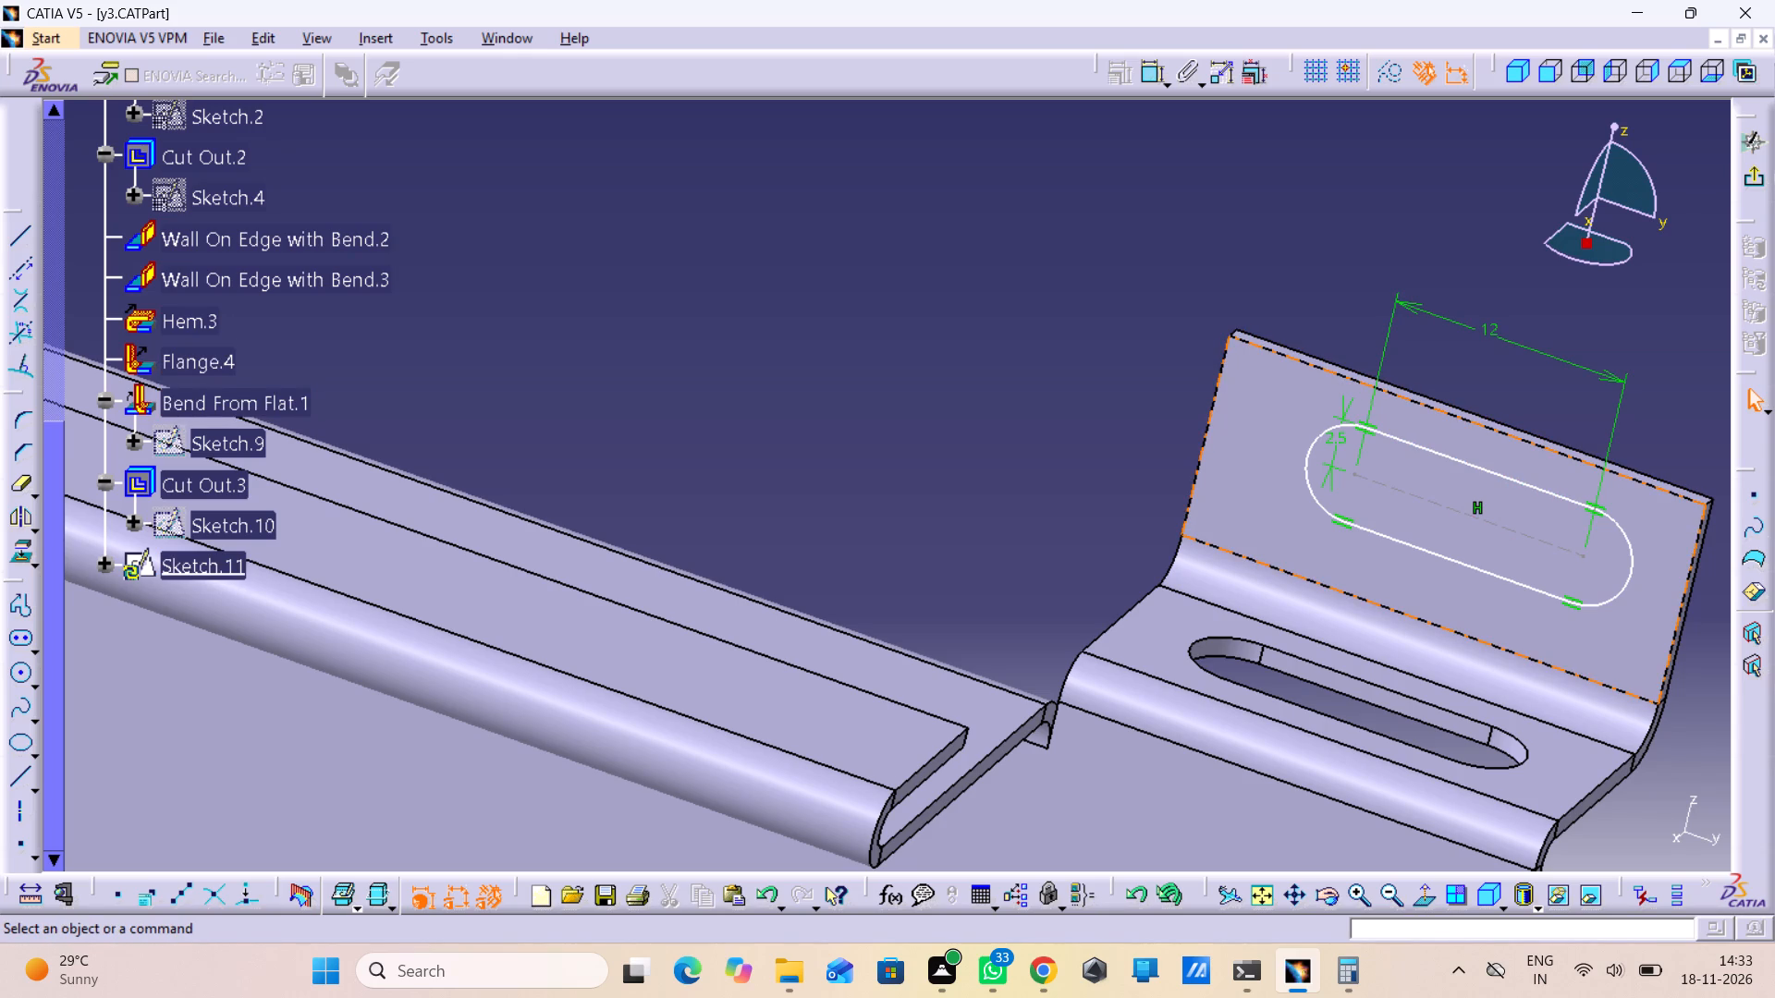
# Dimension the elongated hole's outer end centre from the flange's nearby side edge and set the distance to 6.25 mm.
pyautogui.click(1580, 556)
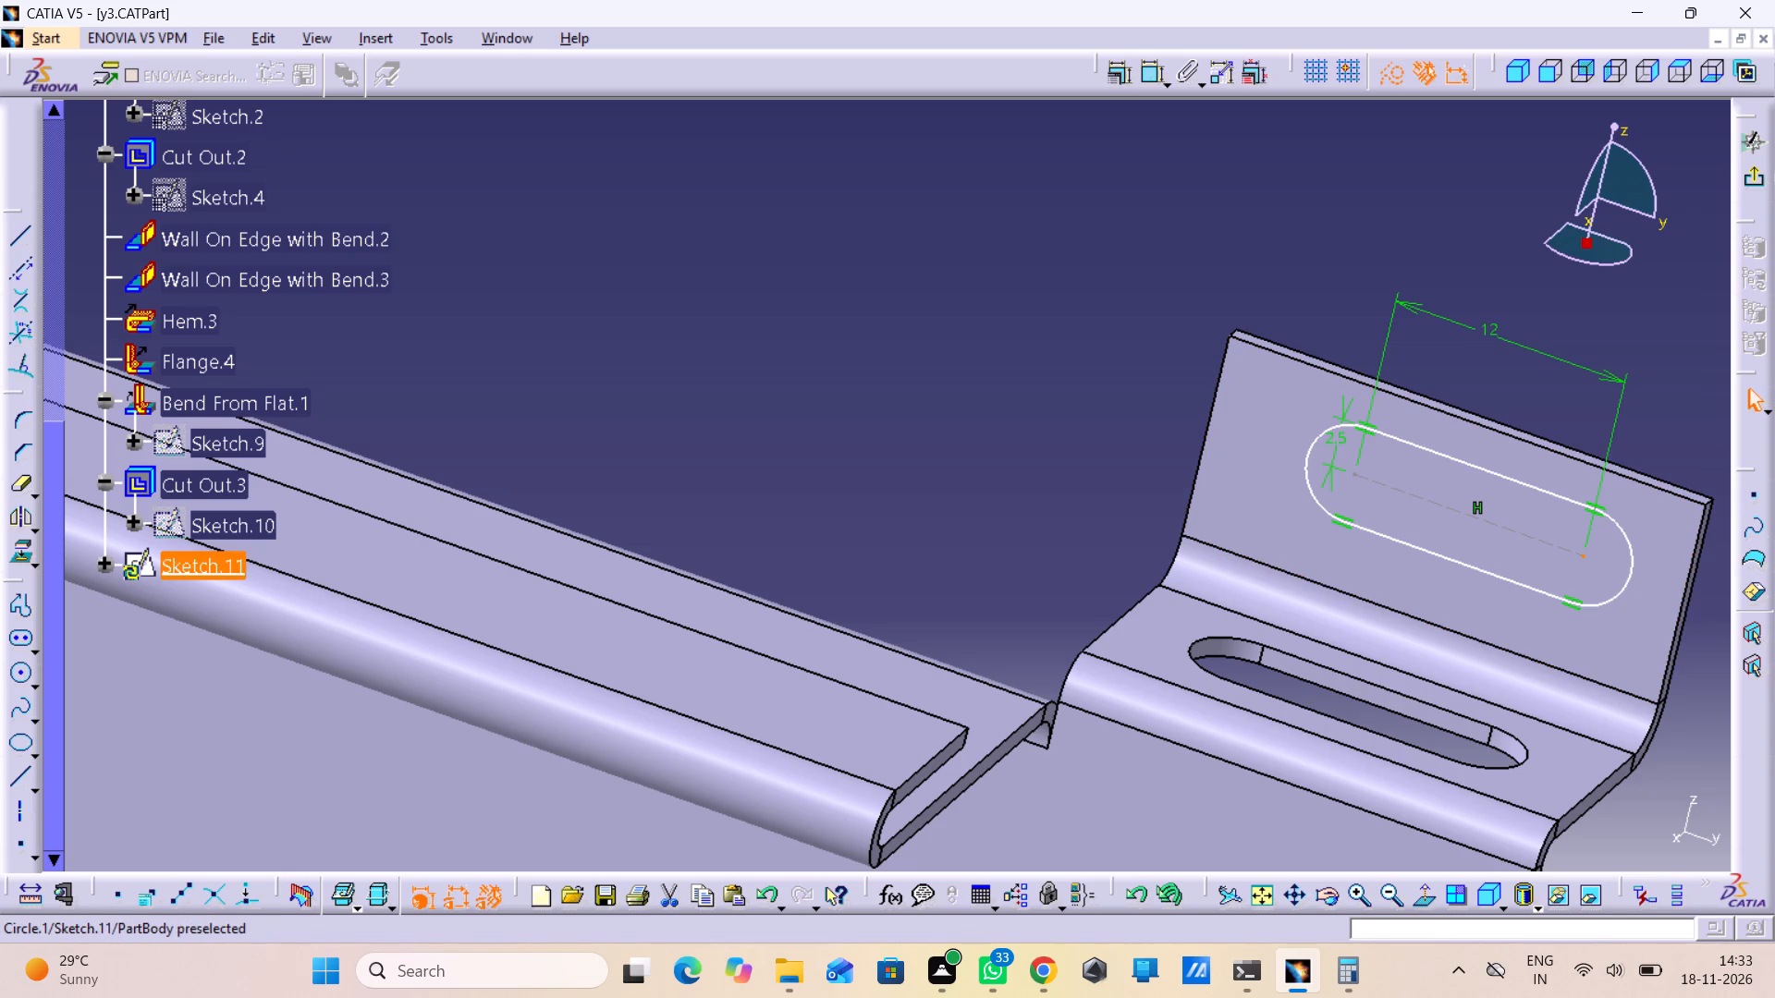
pyautogui.click(1676, 619)
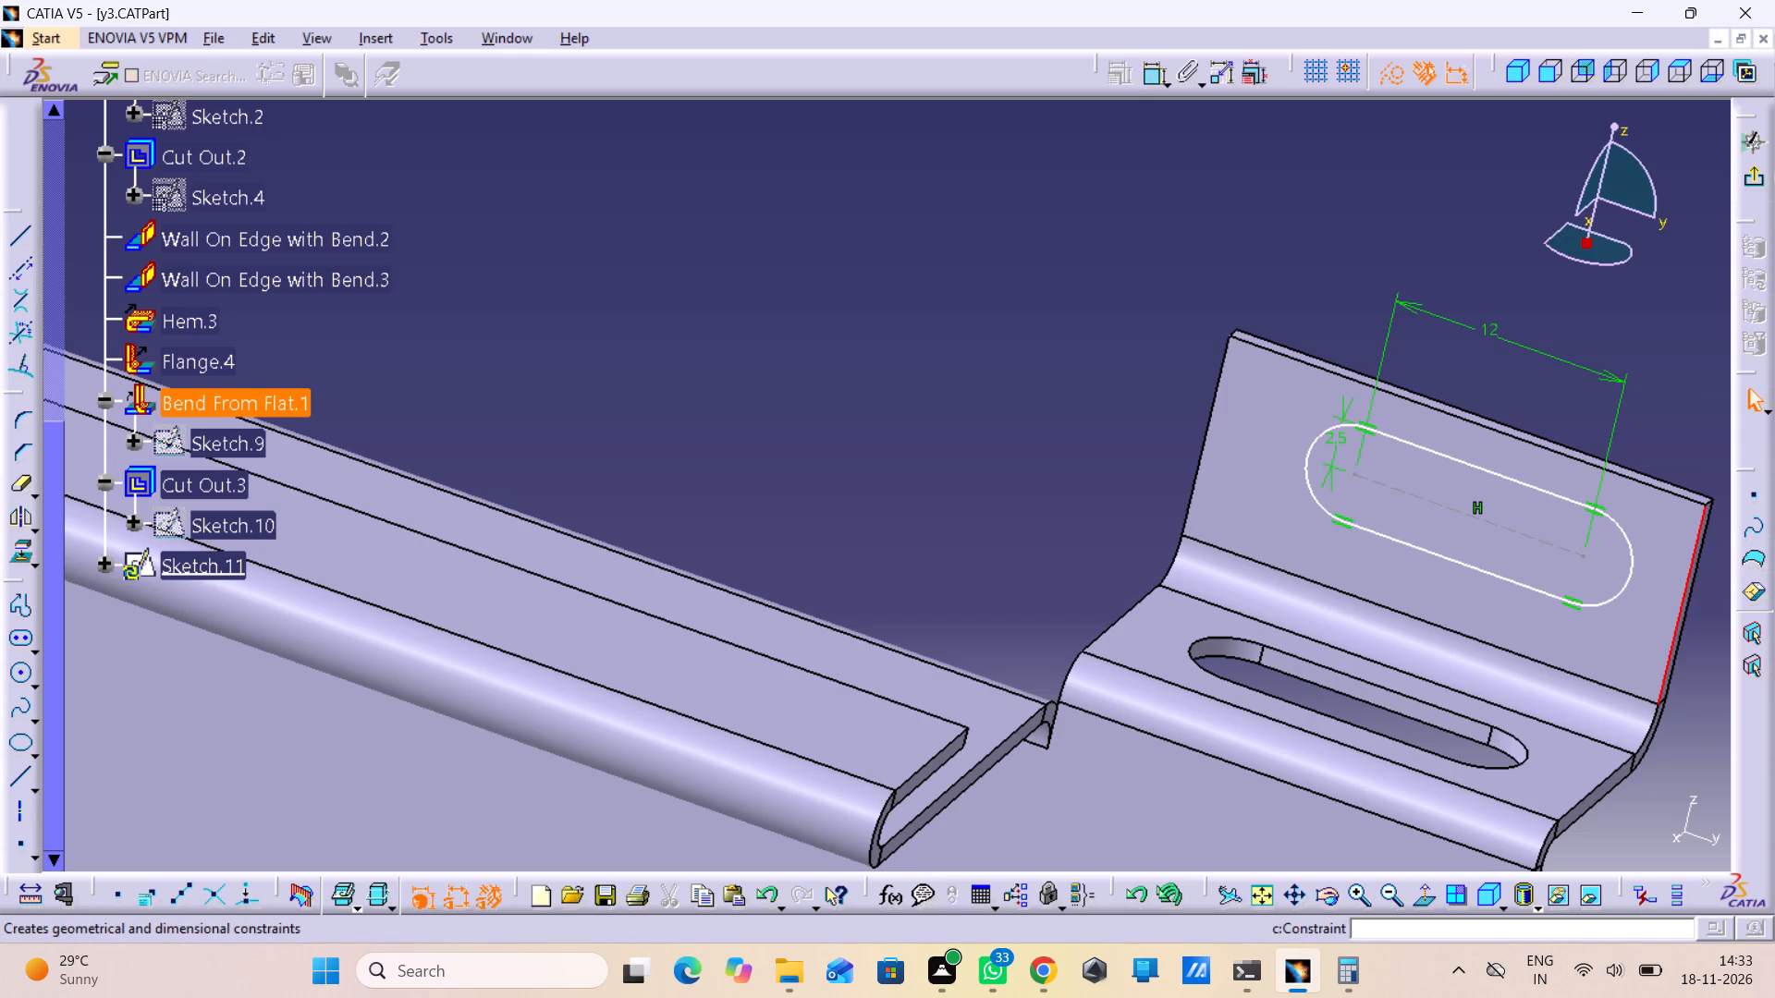
pyautogui.doubleClick(1152, 77)
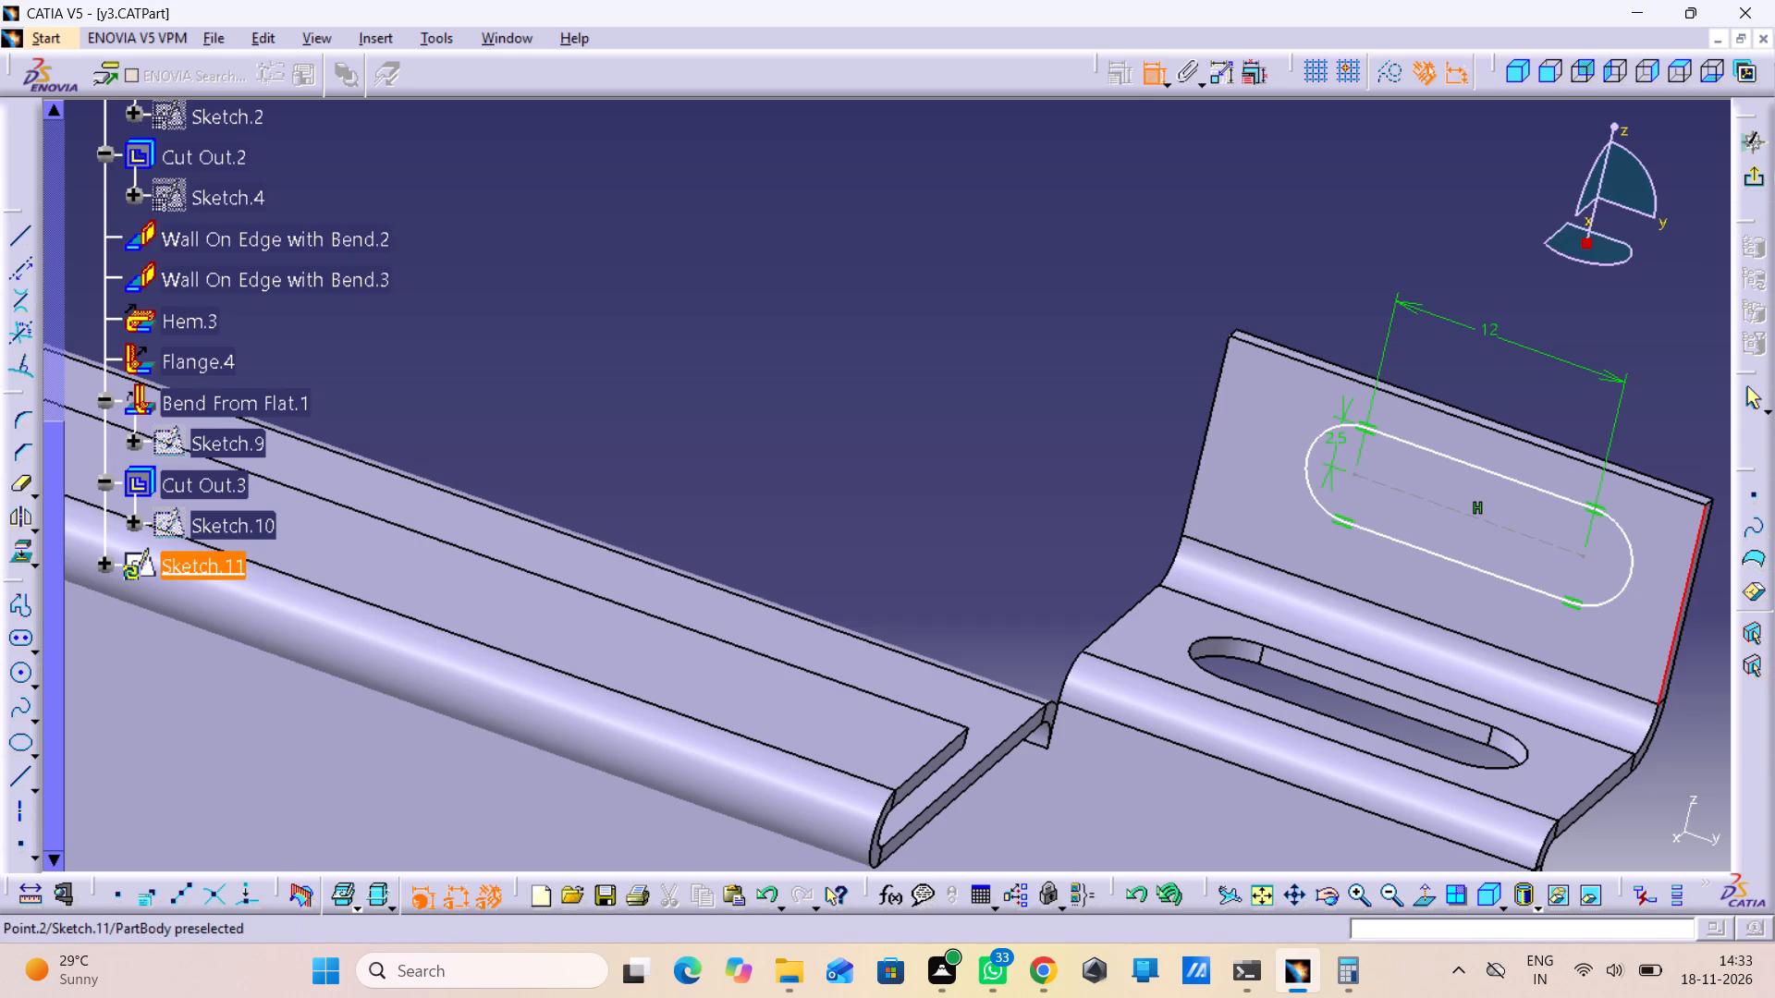
pyautogui.click(1585, 556)
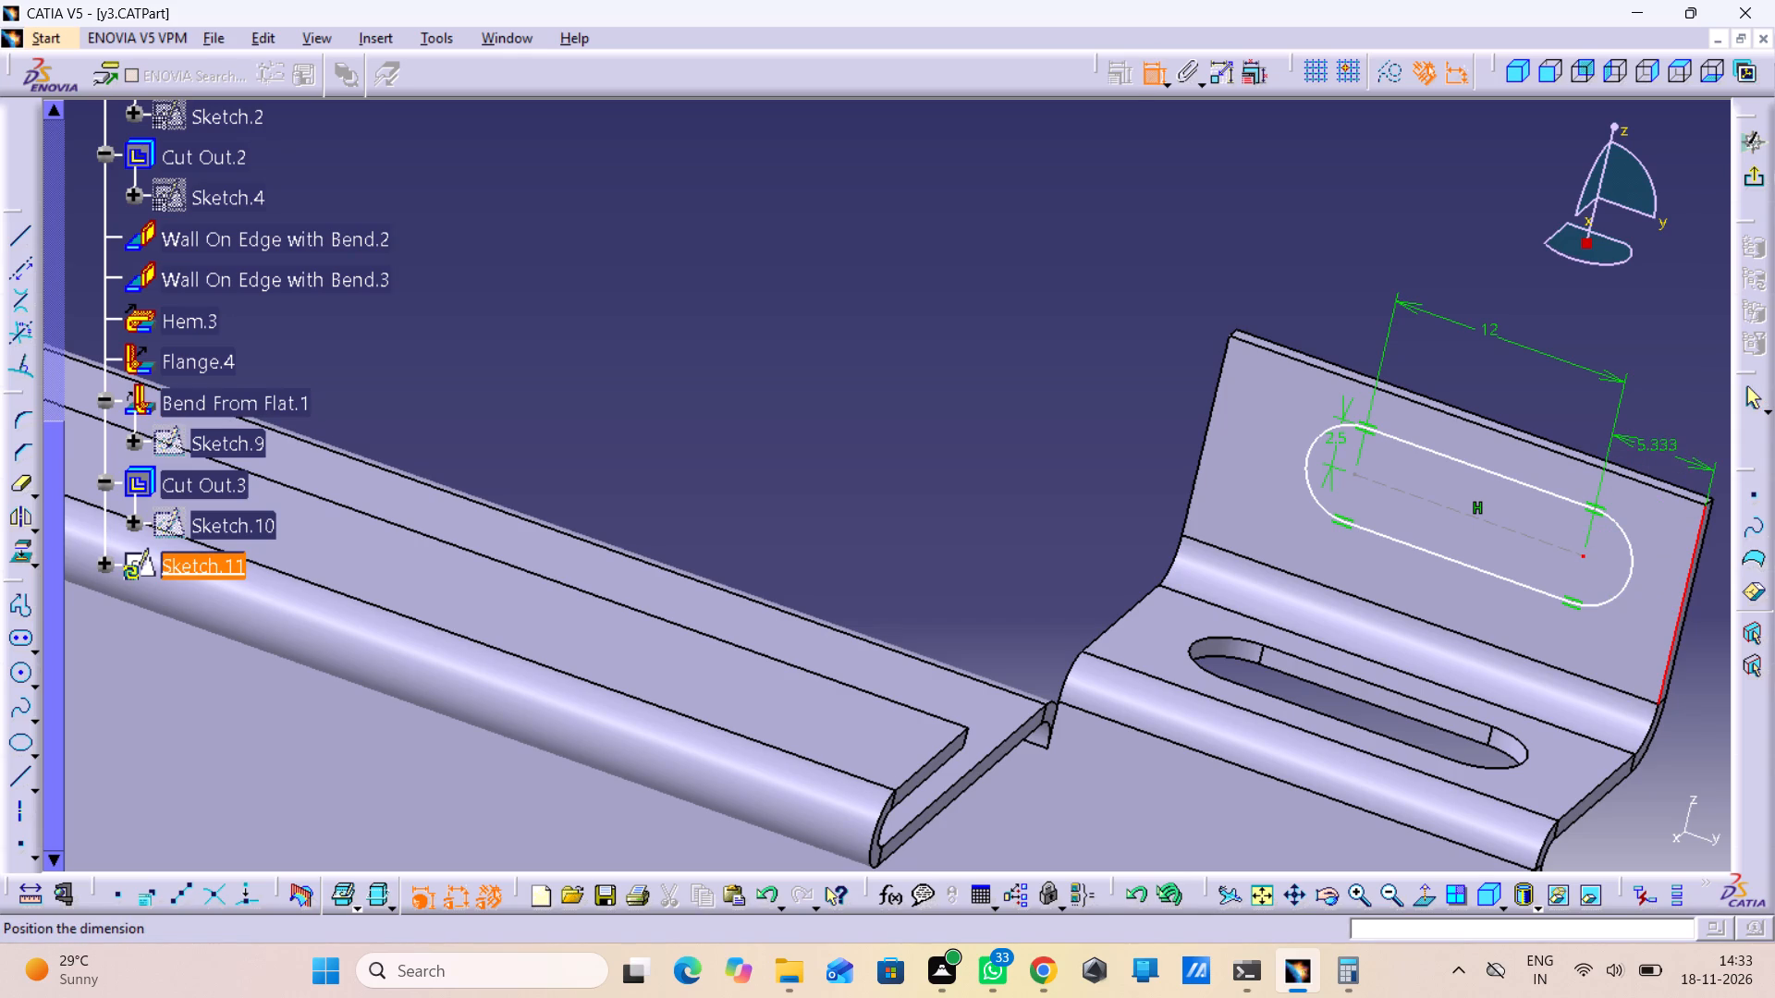
pyautogui.click(1658, 442)
pyautogui.doubleClick(1658, 431)
pyautogui.write('6.25')
pyautogui.press('Return')
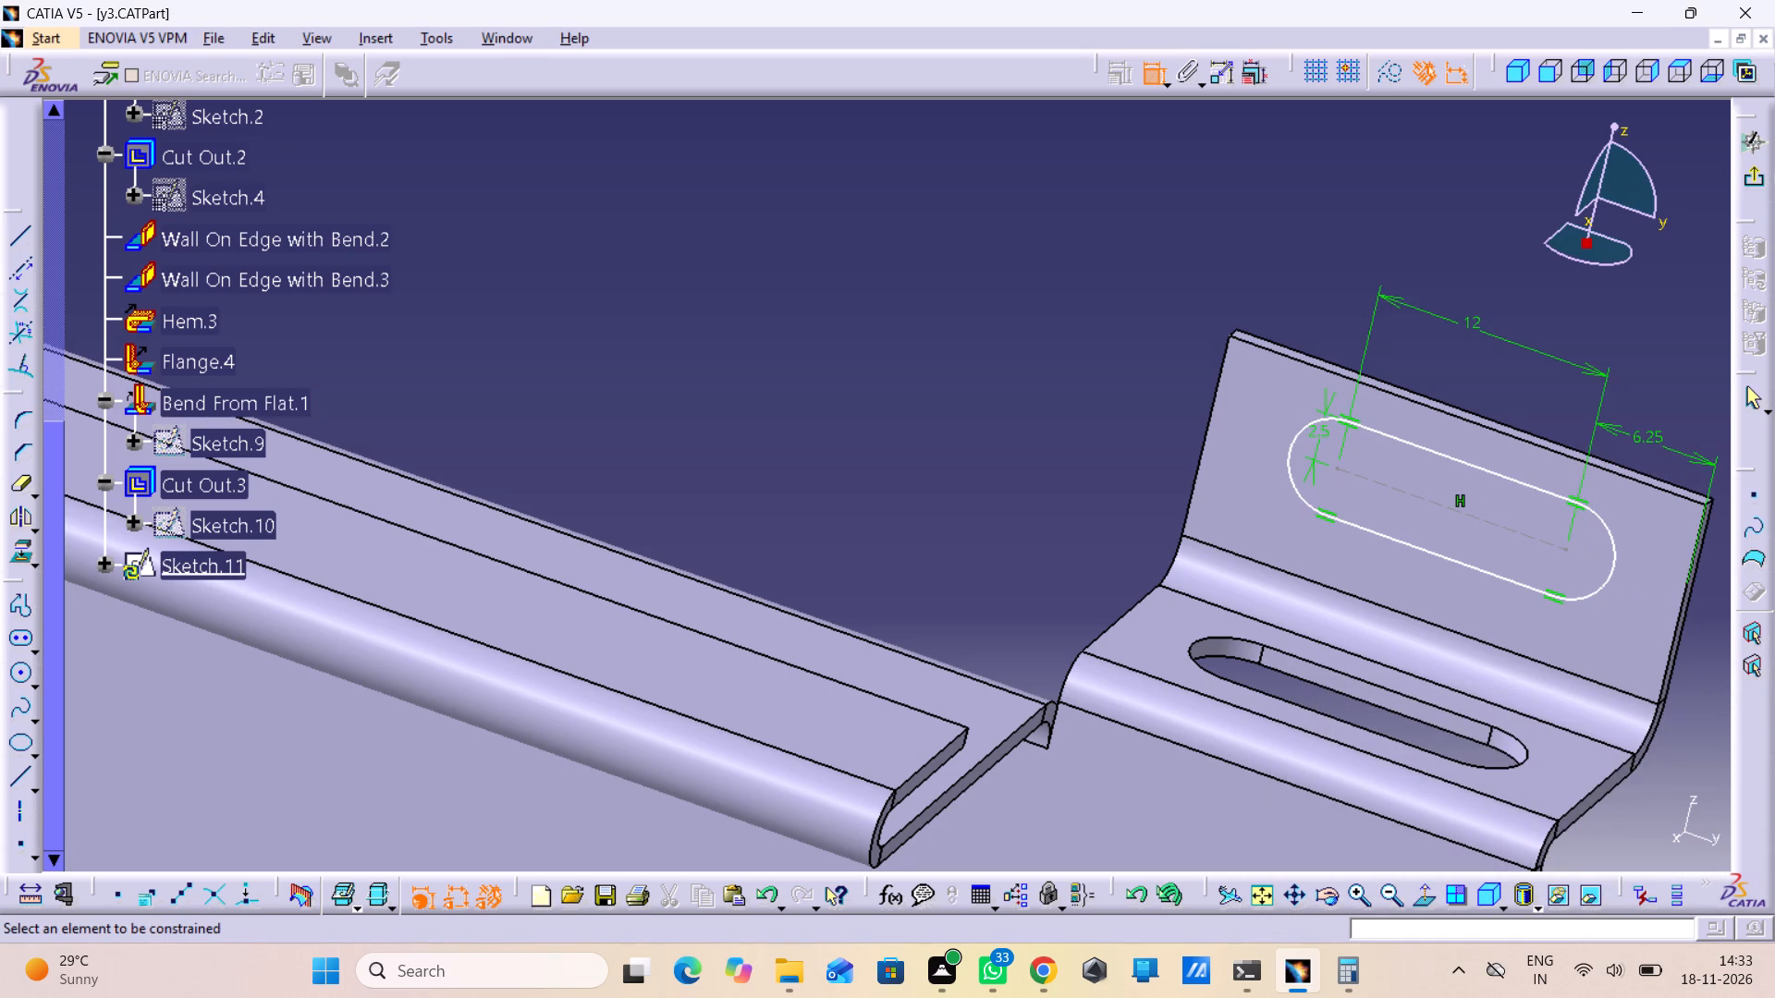
# Set the elongated hole's offset from the flange's side edge to 6.5 mm.
pyautogui.doubleClick(1661, 433)
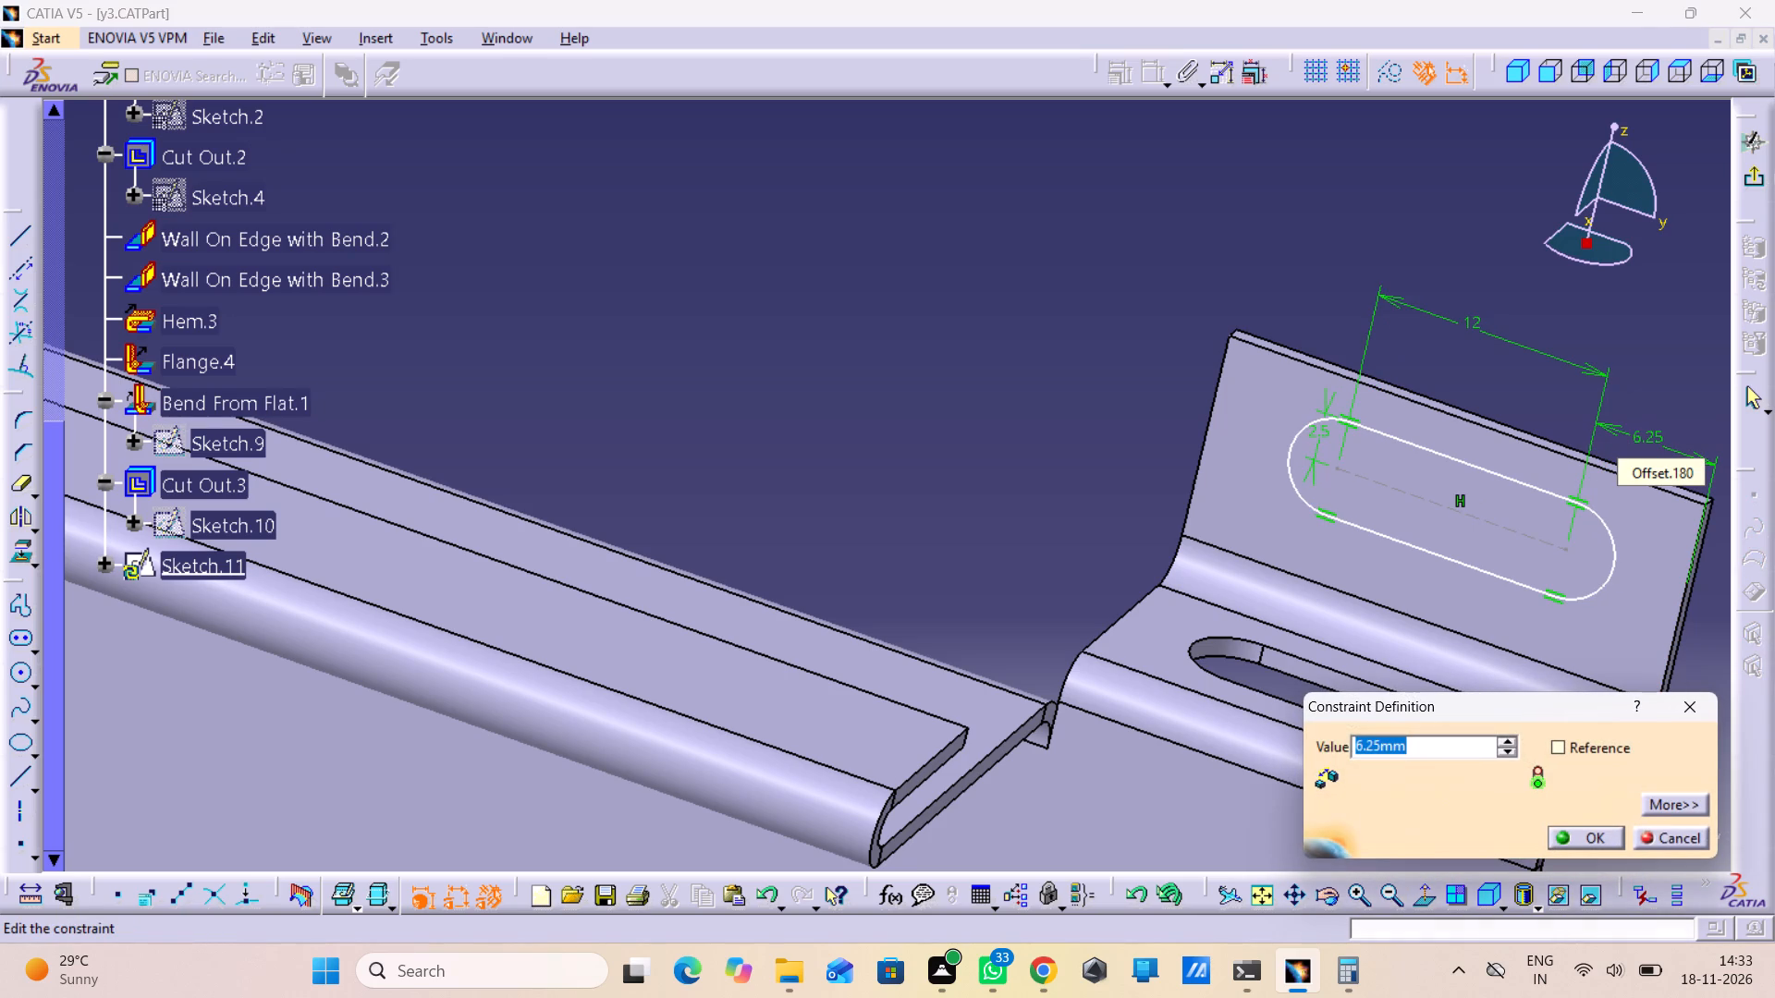
pyautogui.write('6.5')
pyautogui.press('Return')
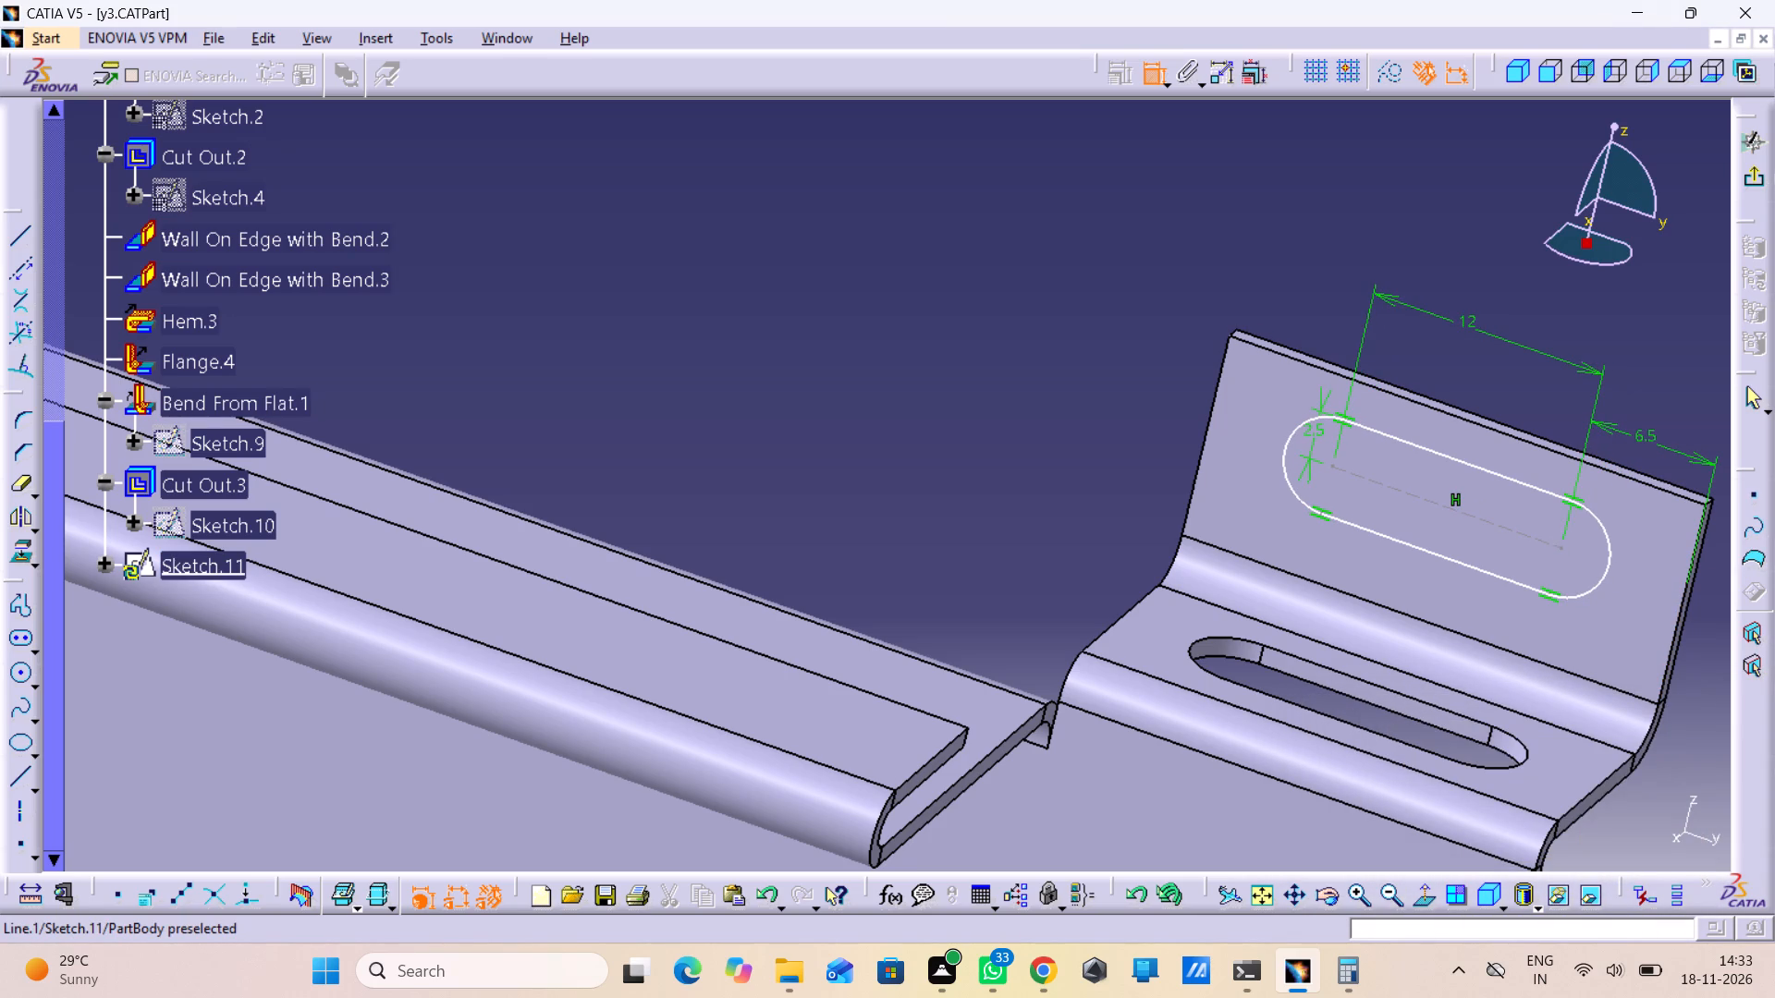
# Dimension the elongated hole's other end centre from the flange's upper free edge and set the distance to 5 mm.
pyautogui.click(1330, 469)
pyautogui.click(1363, 383)
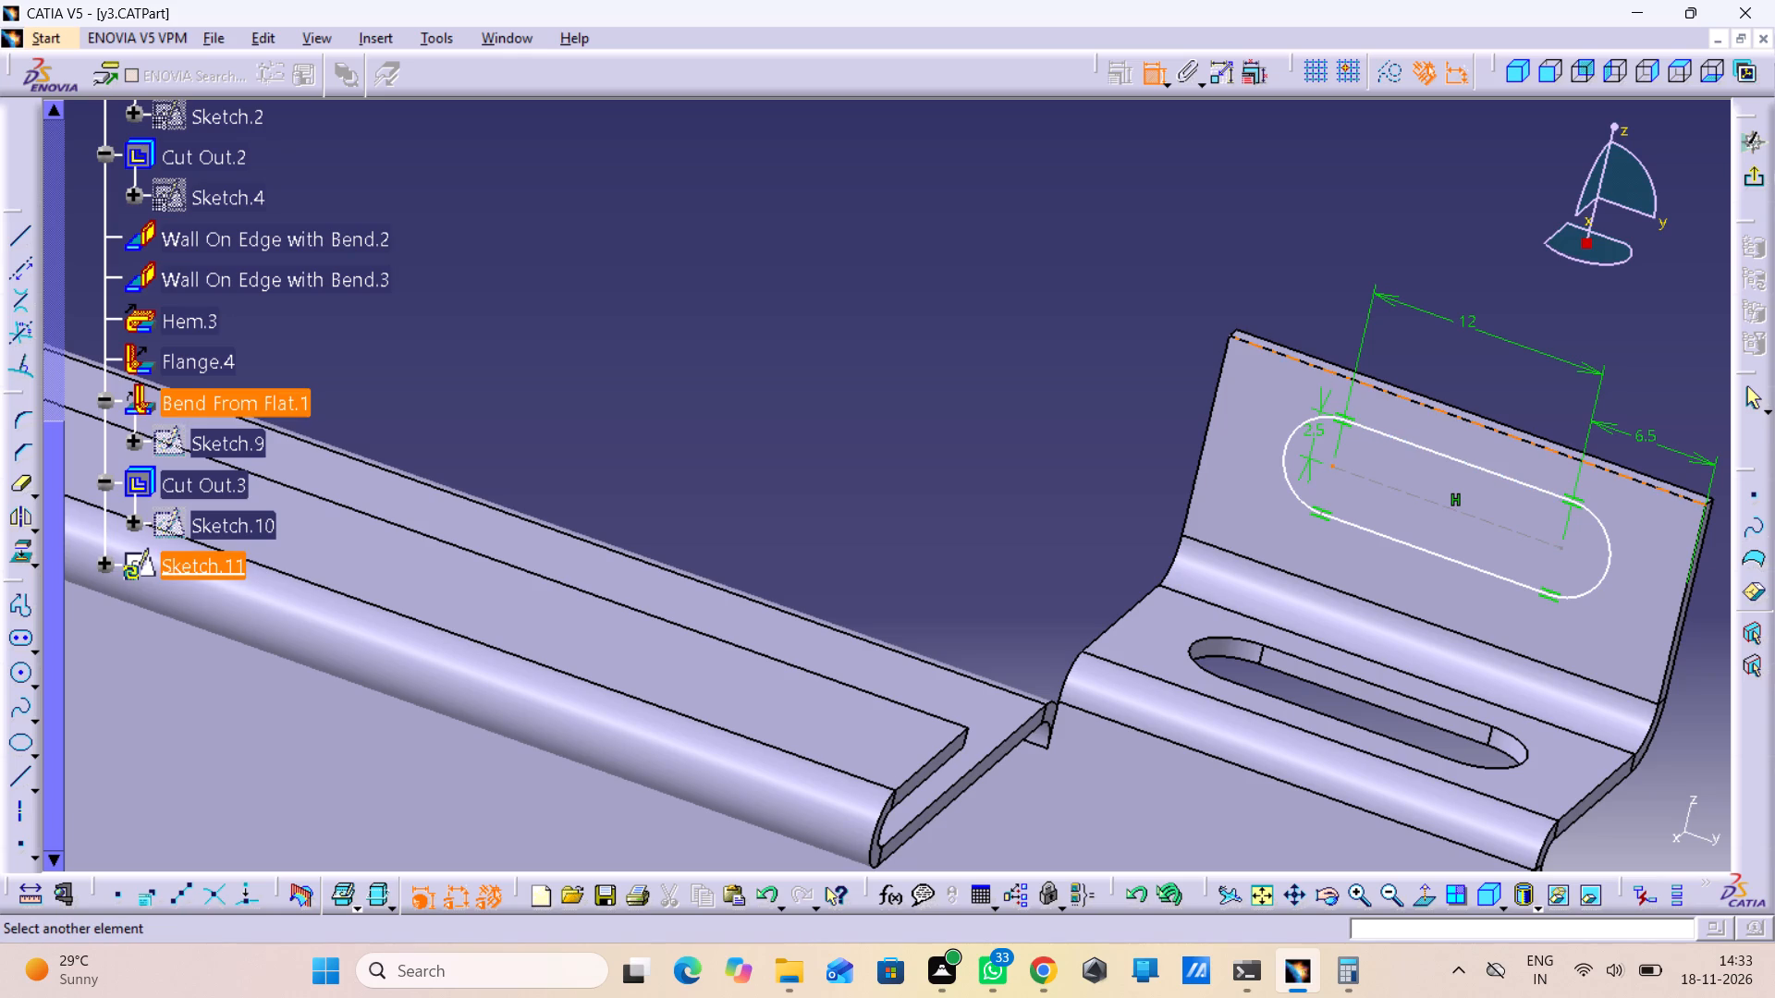
pyautogui.click(1106, 458)
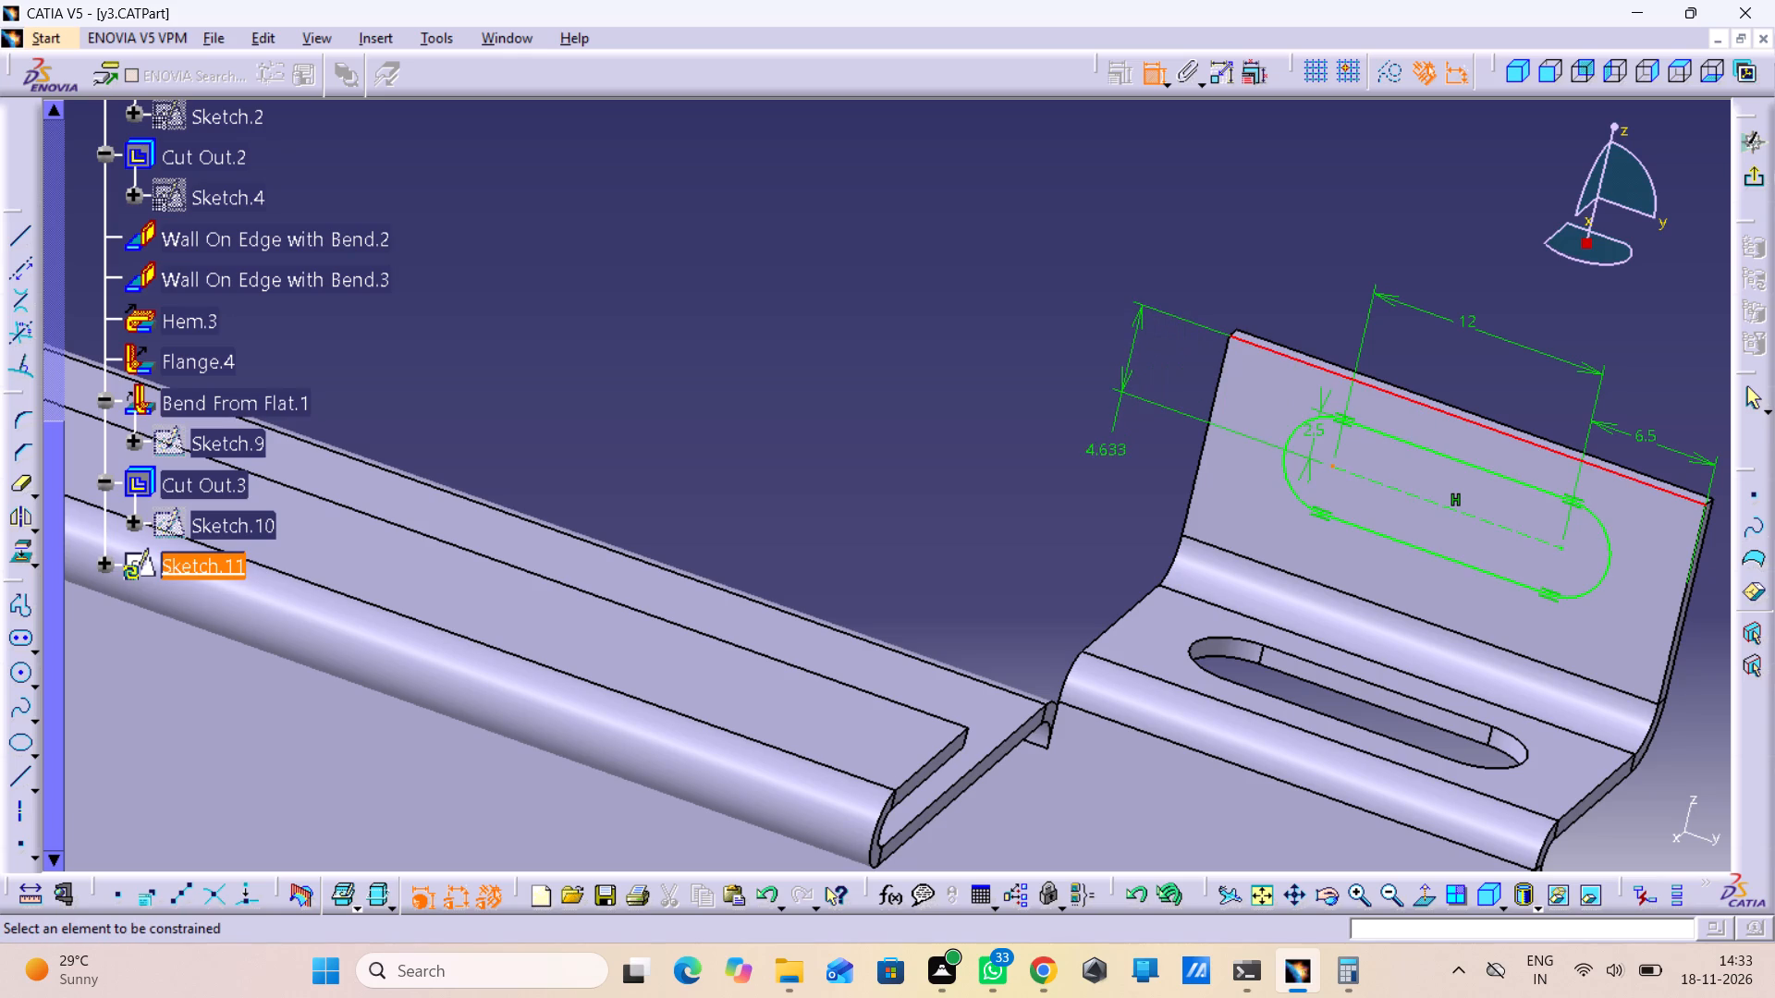
pyautogui.doubleClick(1108, 454)
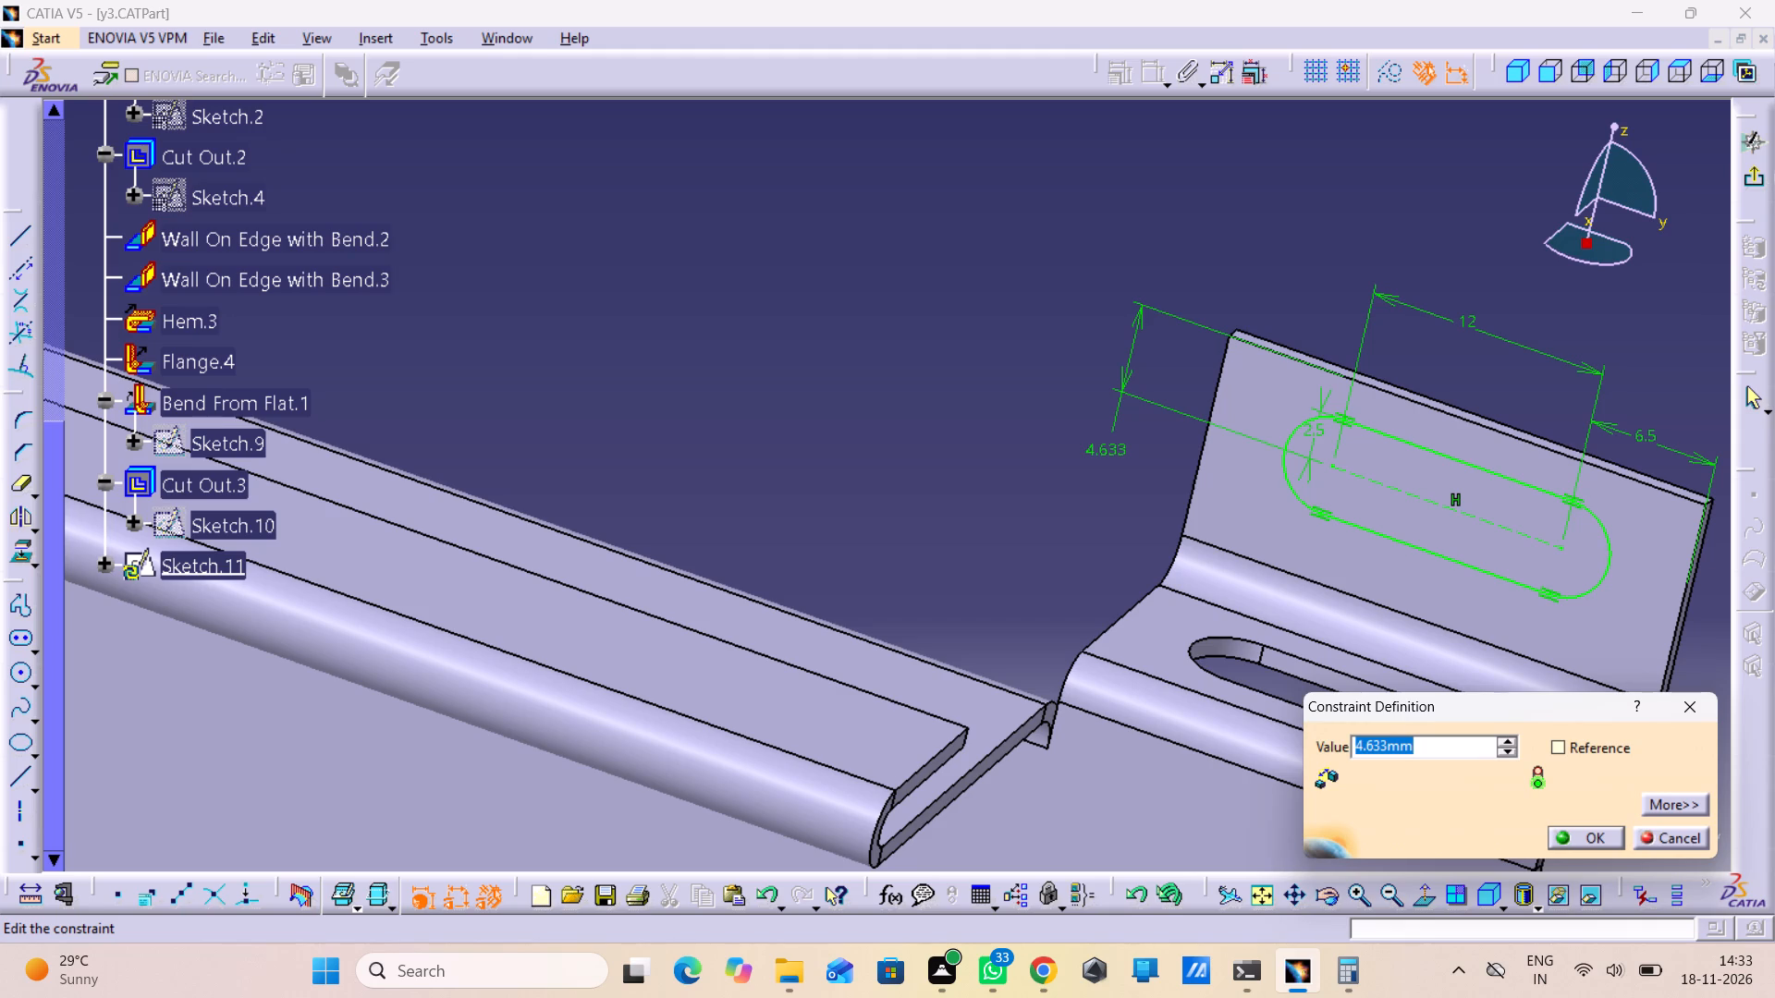
pyautogui.press('5')
pyautogui.press('Return')
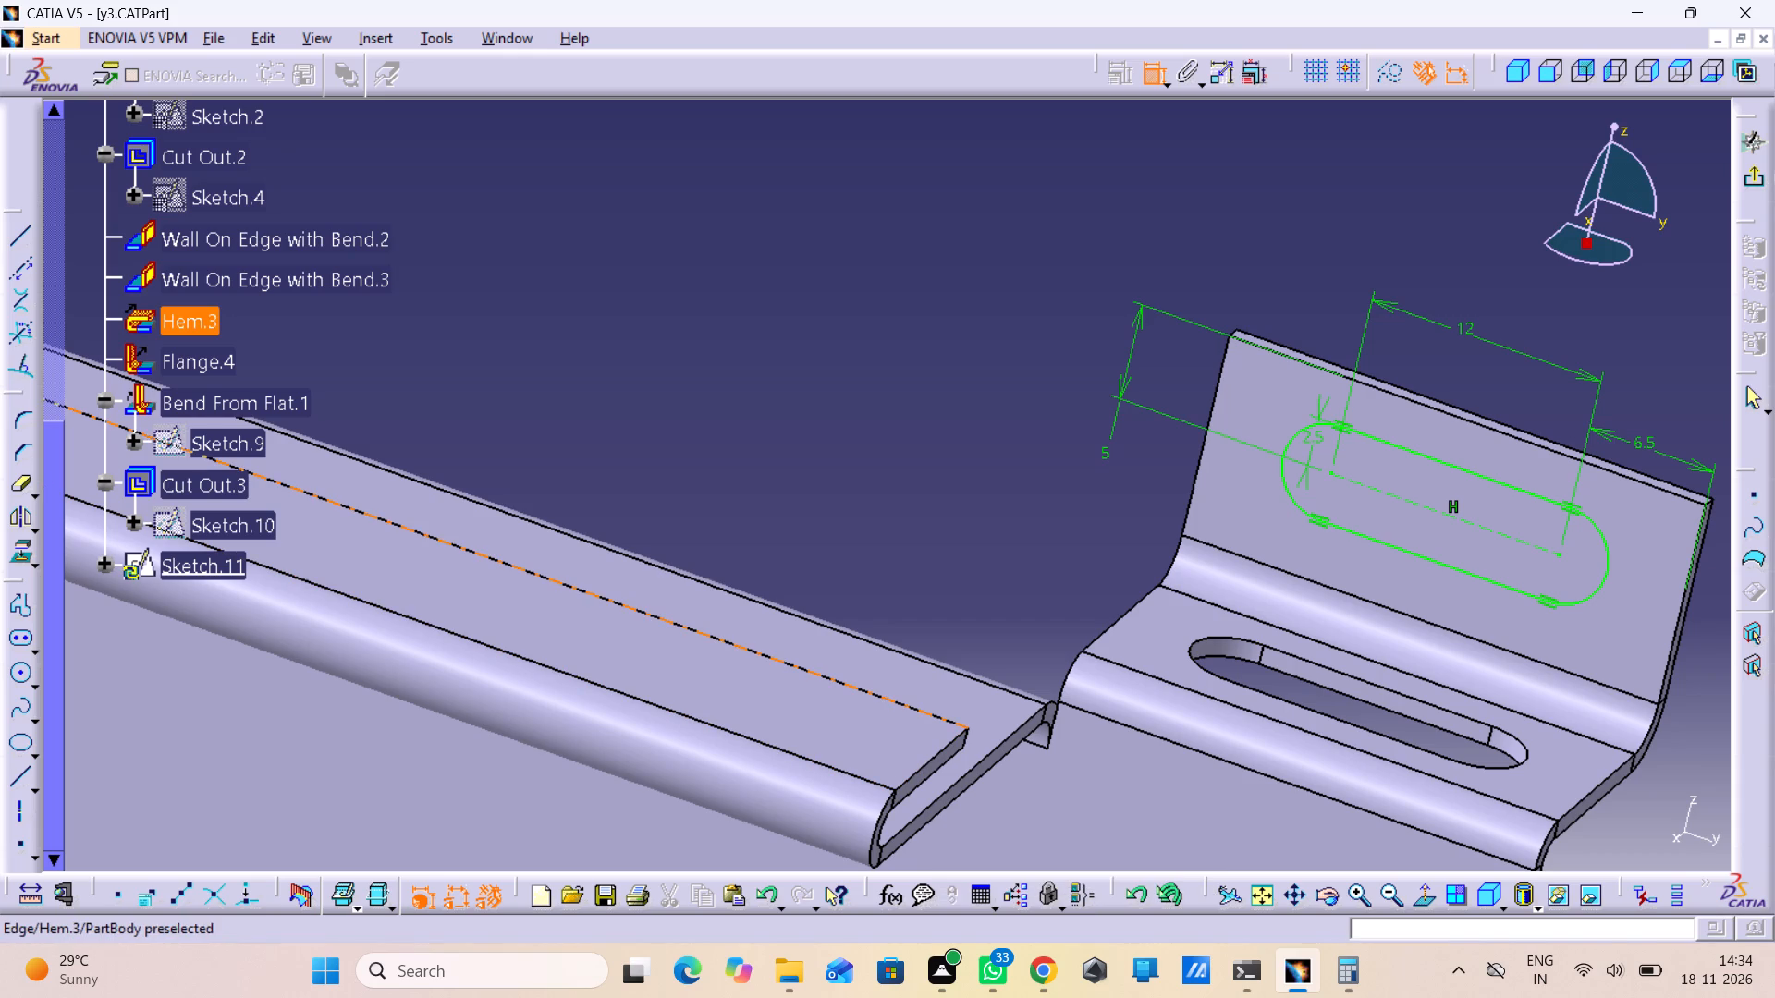
# Measure the upright flange's flat height between its bend edge and upper edge with a temporary dimension, and delete that dimension.
pyautogui.moveTo(1005, 546); pyautogui.dragTo(1028, 623, button='middle')
pyautogui.rightClick(1005, 546)
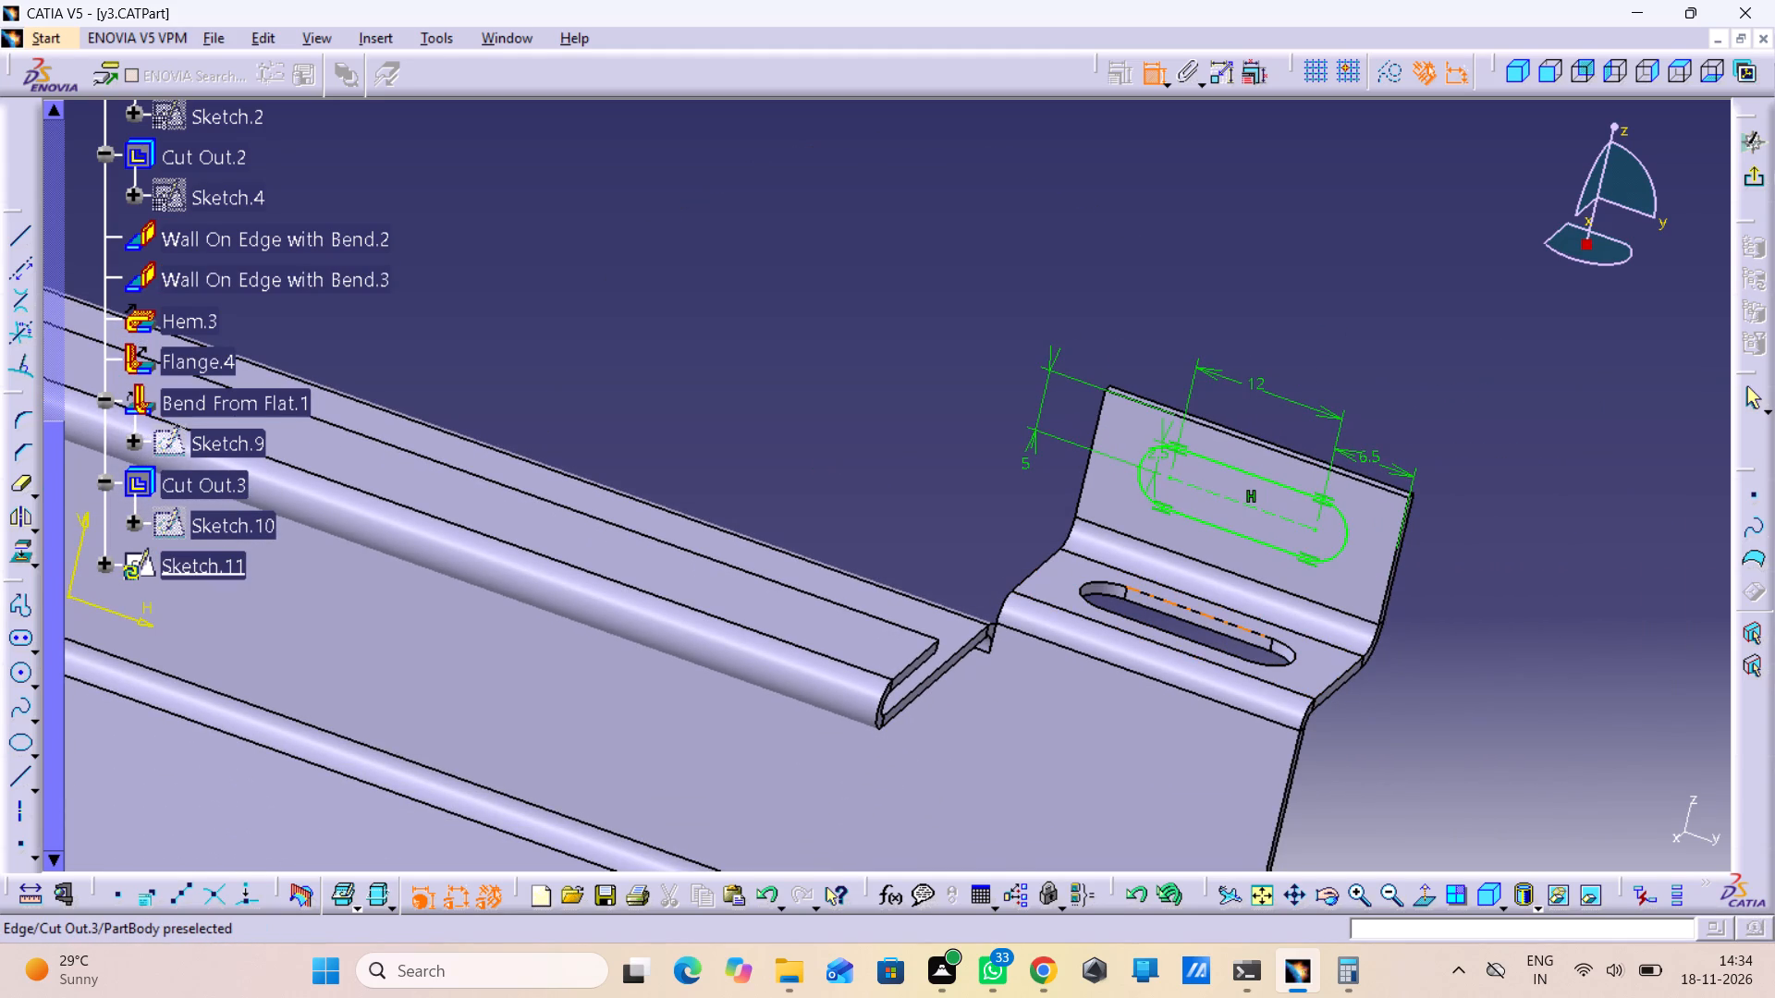
pyautogui.click(1194, 558)
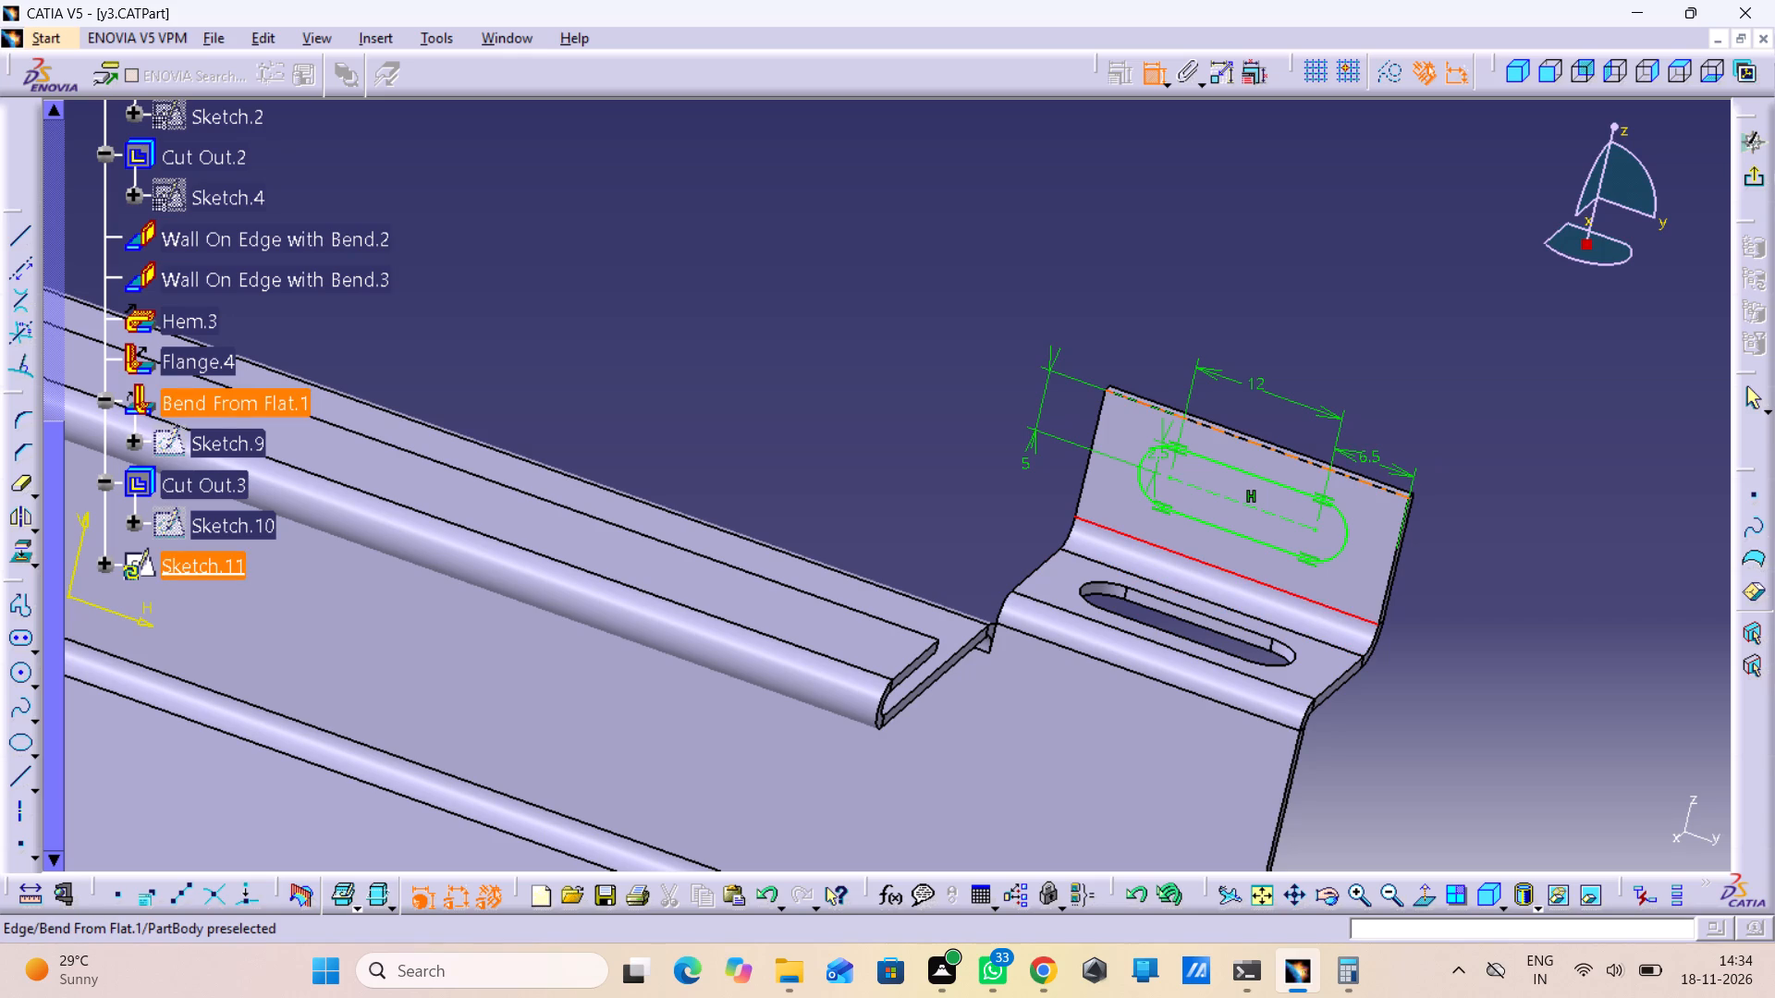
pyautogui.click(1274, 449)
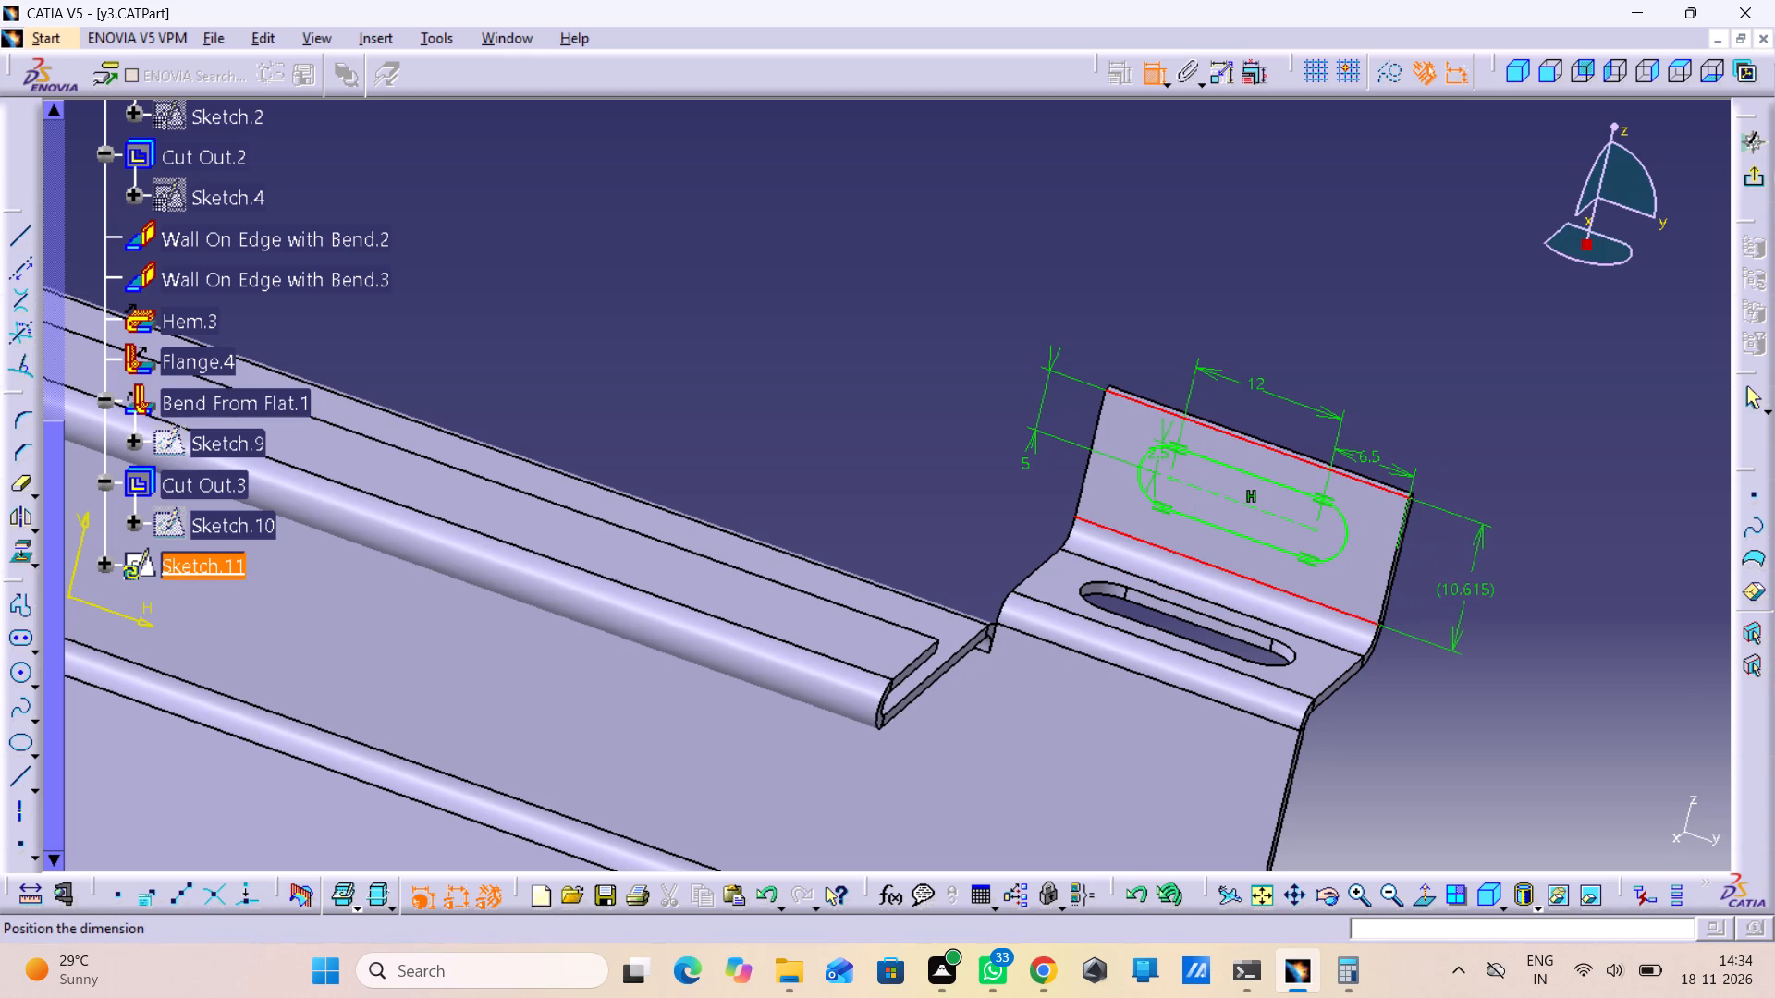
pyautogui.click(1465, 601)
pyautogui.rightClick(1465, 601)
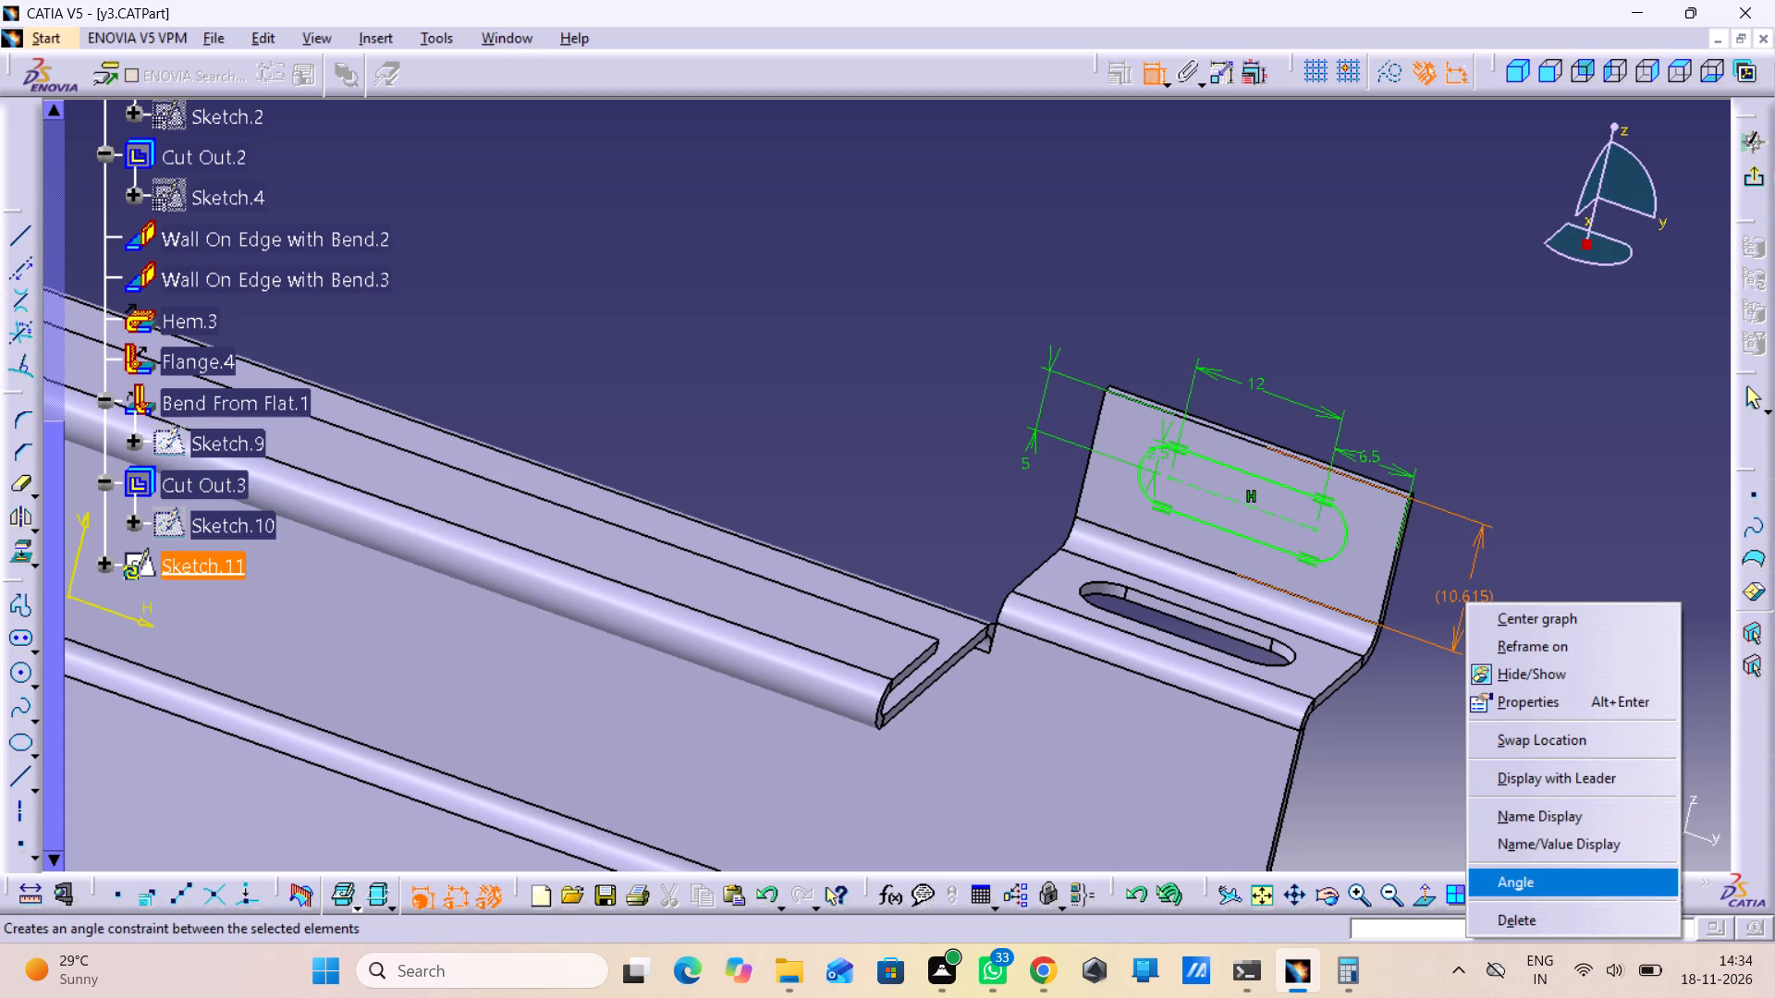
pyautogui.click(1526, 917)
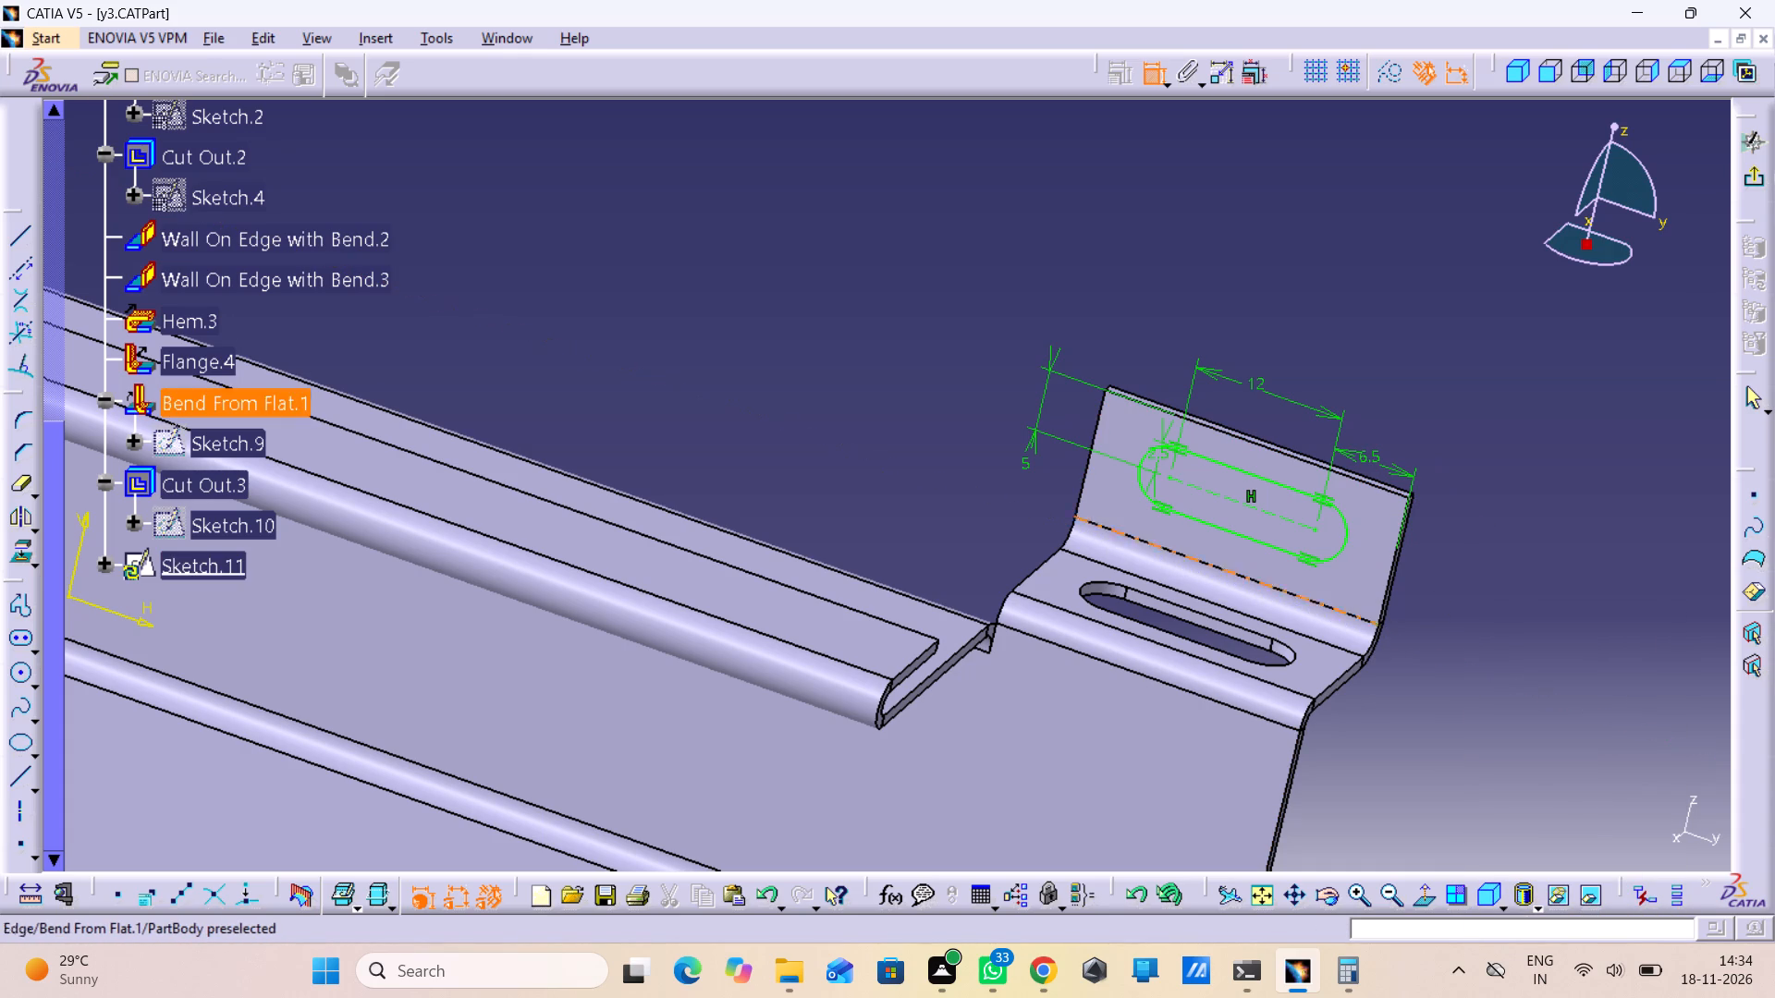
# Set the elongated hole's offset from the flange's upper edge to 10.615/2 mm.
pyautogui.doubleClick(1025, 471)
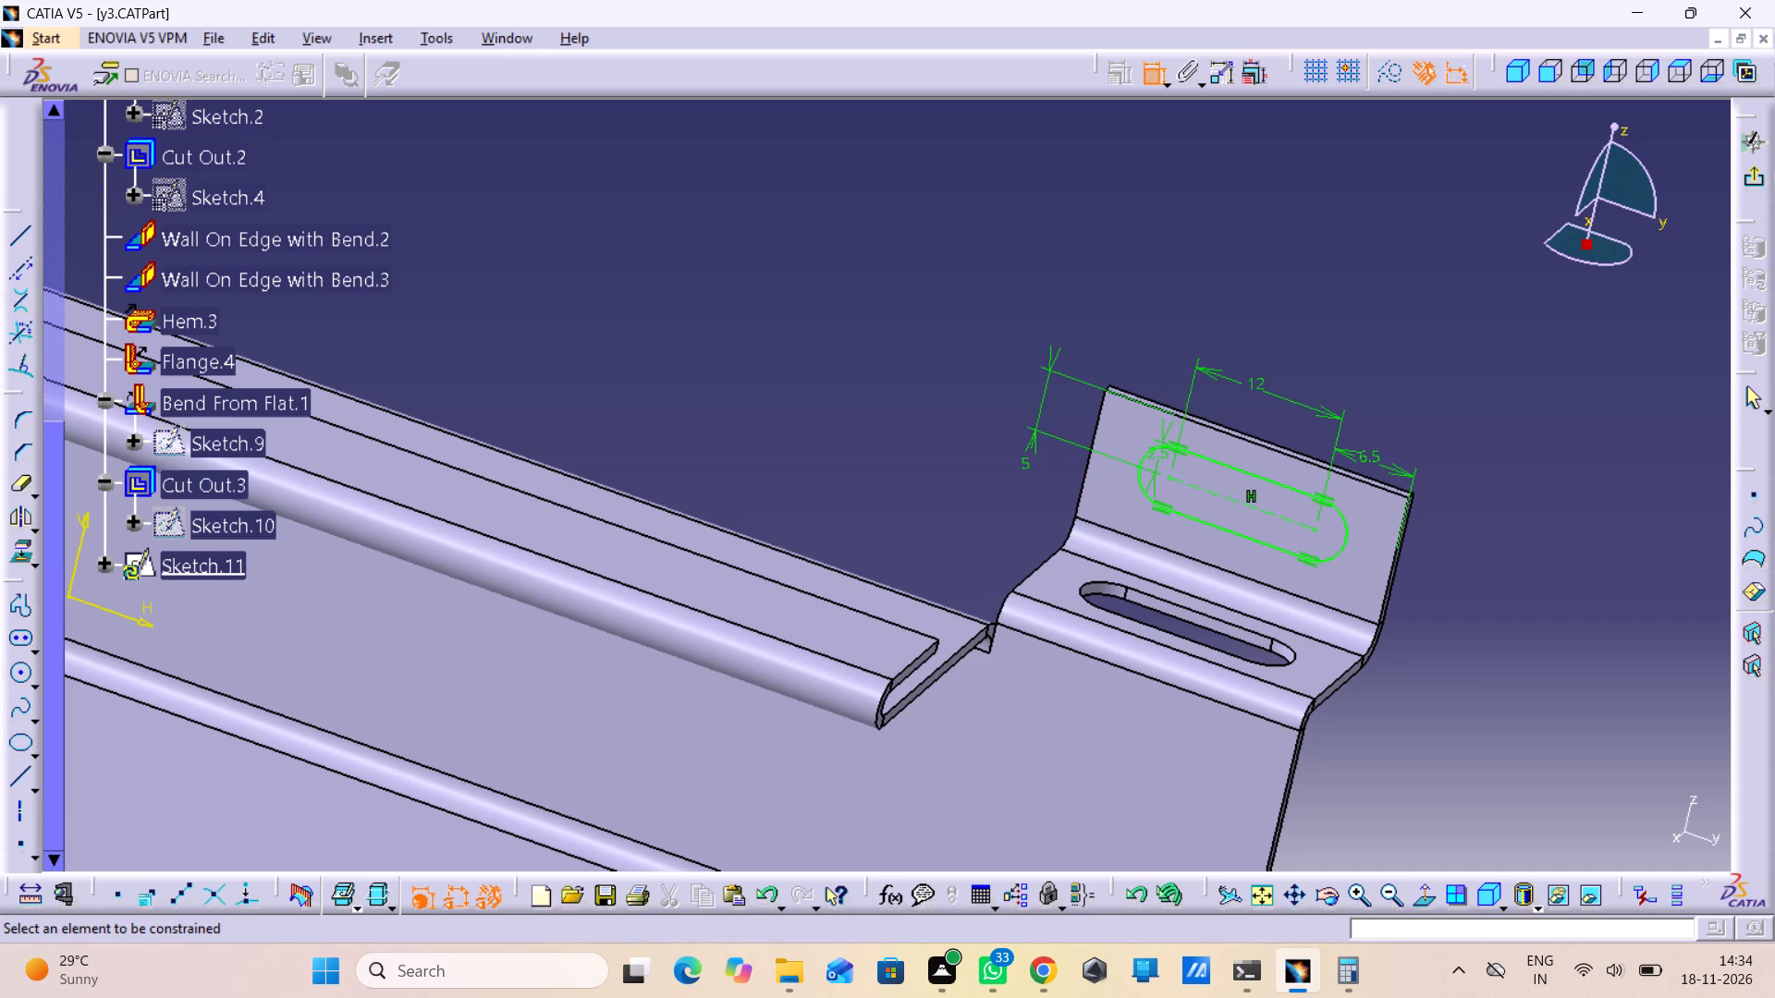
pyautogui.write('10')
pyautogui.write('.6')
pyautogui.write('15')
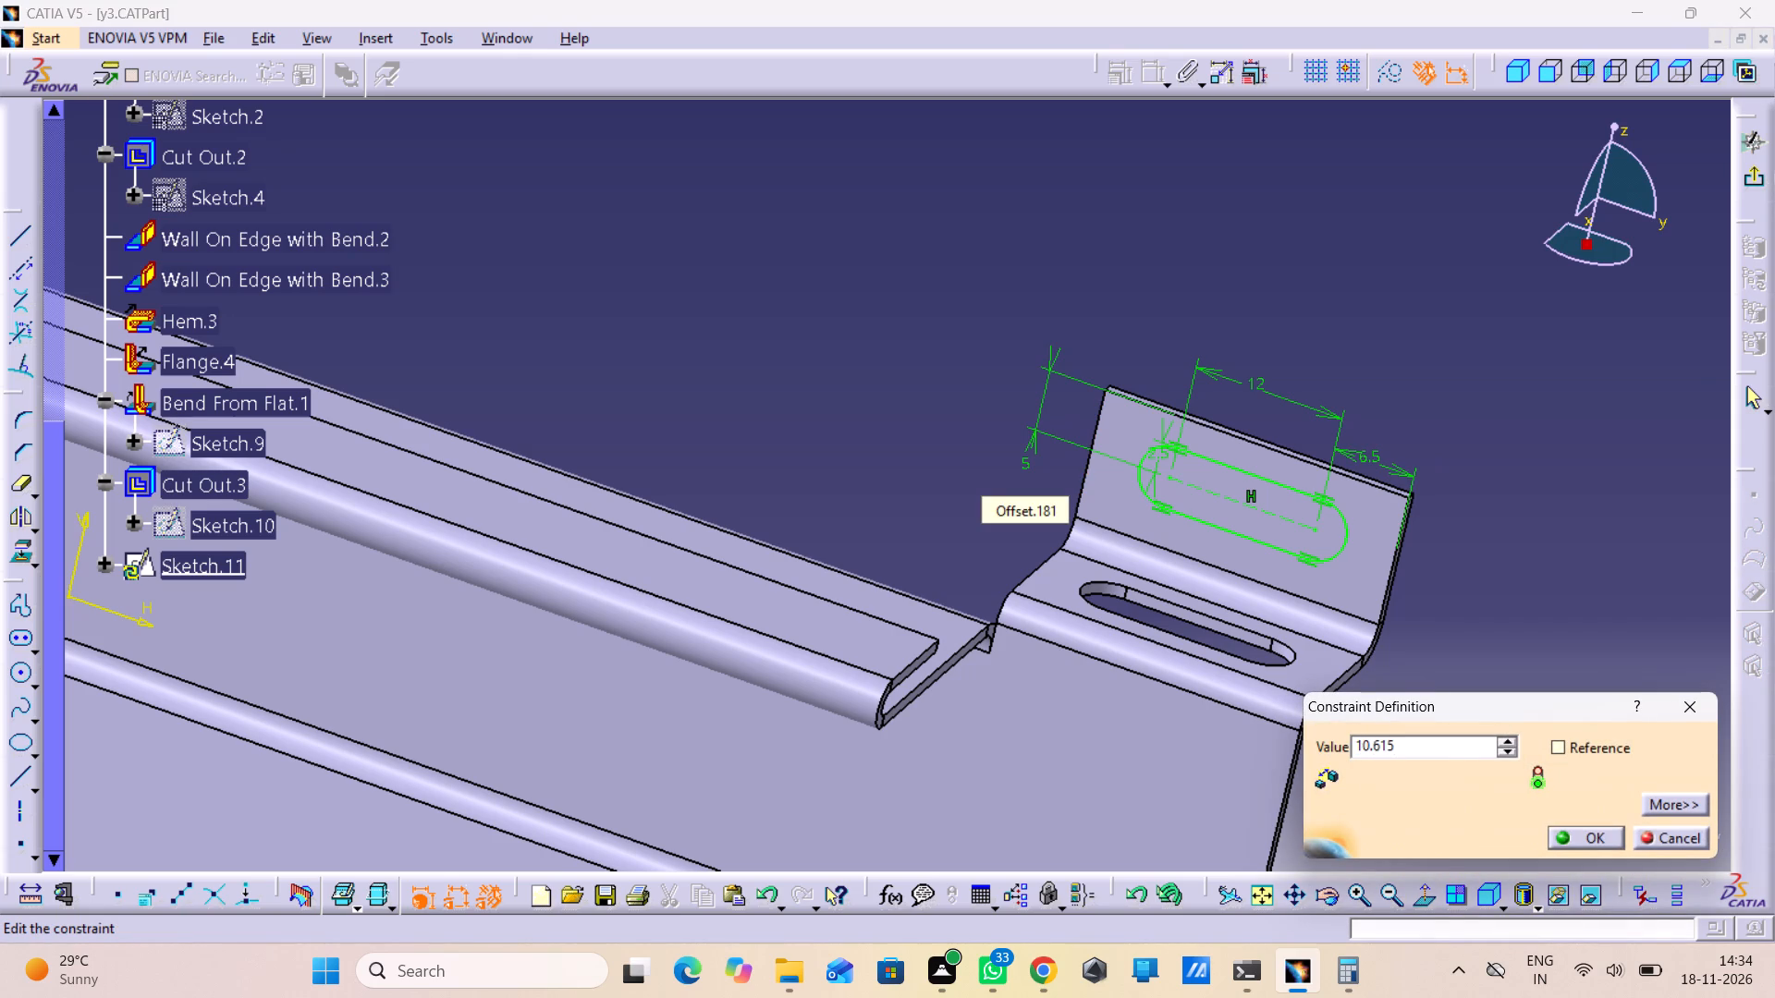
pyautogui.press('/')
pyautogui.press('2')
pyautogui.press('Return')
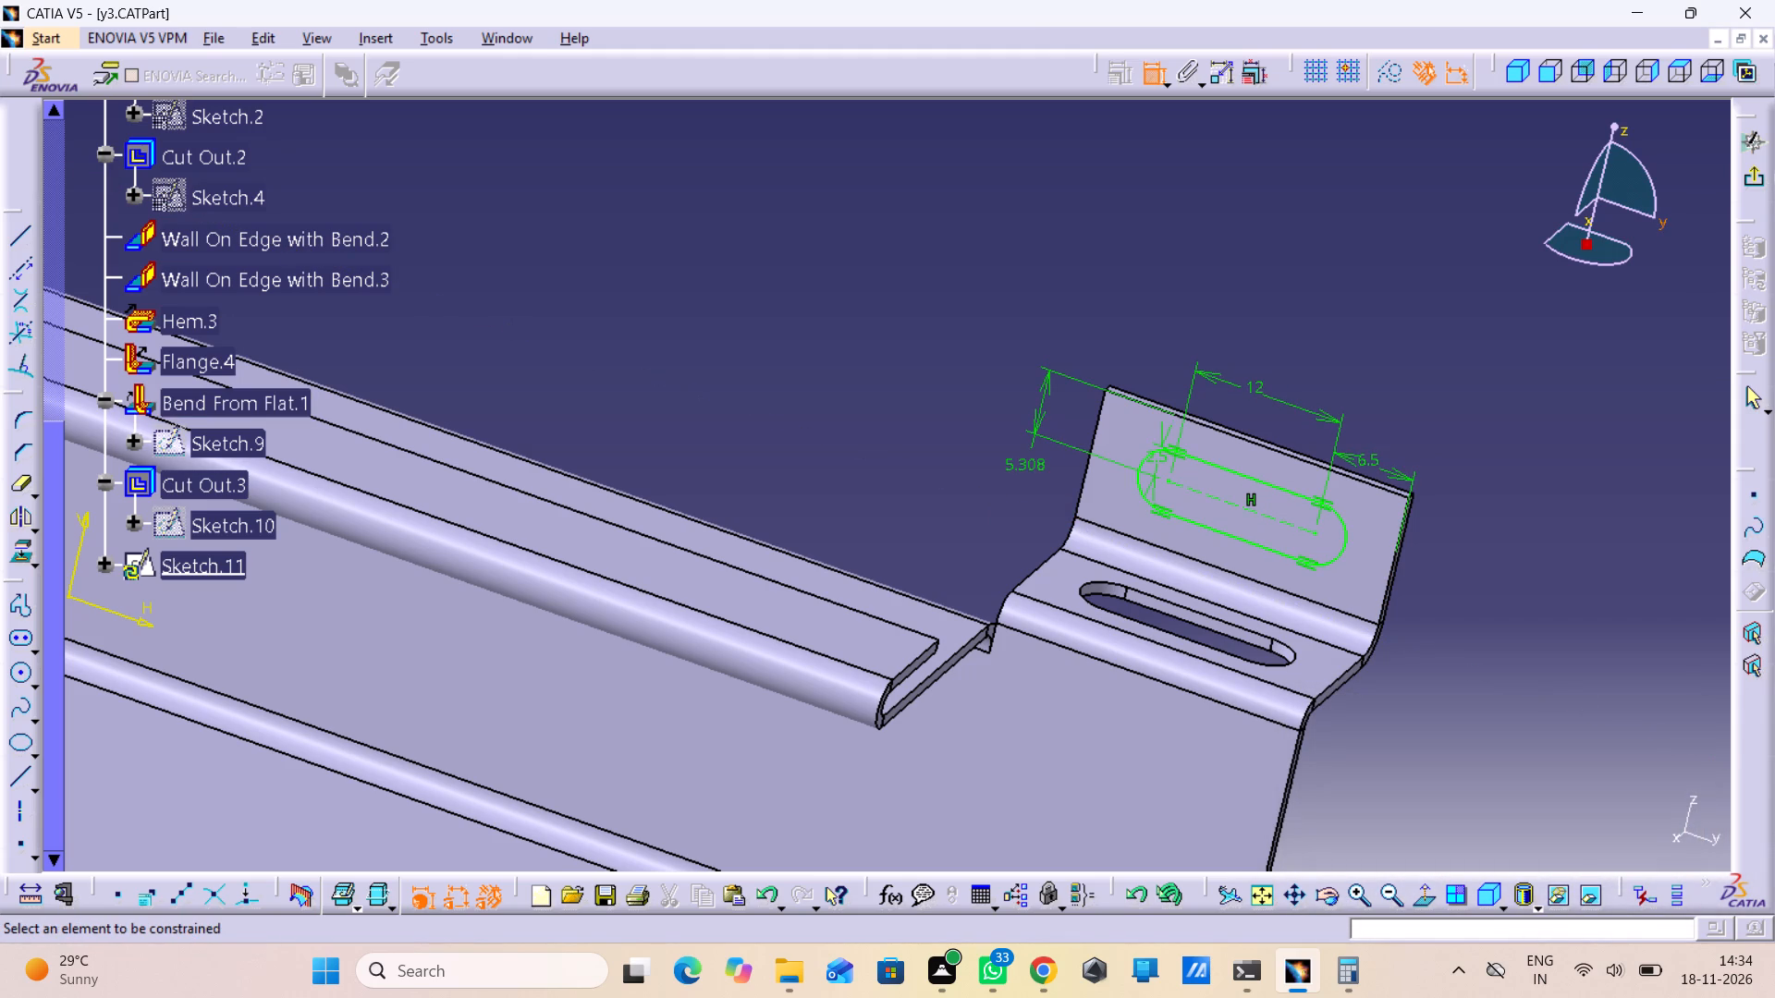
# Finish the sketch and cut the elongated hole through the upright flange as a Sheetmetal standard cutout, up to next.
pyautogui.click(1744, 184)
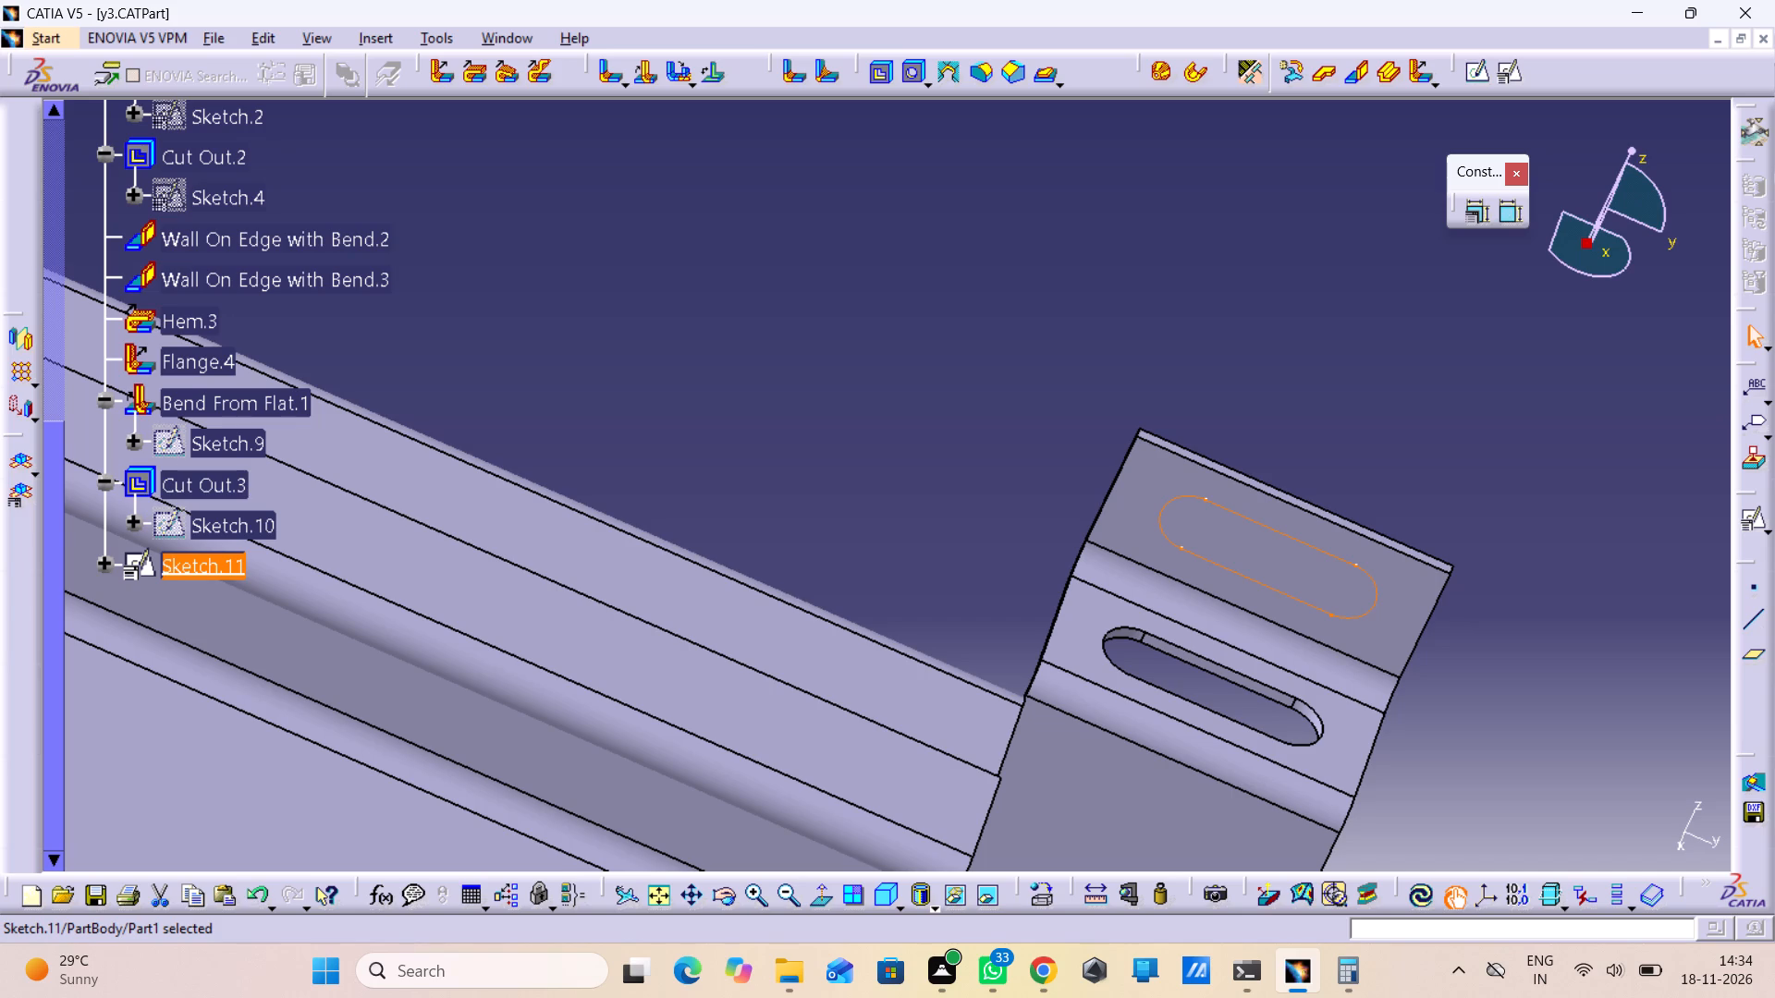
pyautogui.click(883, 60)
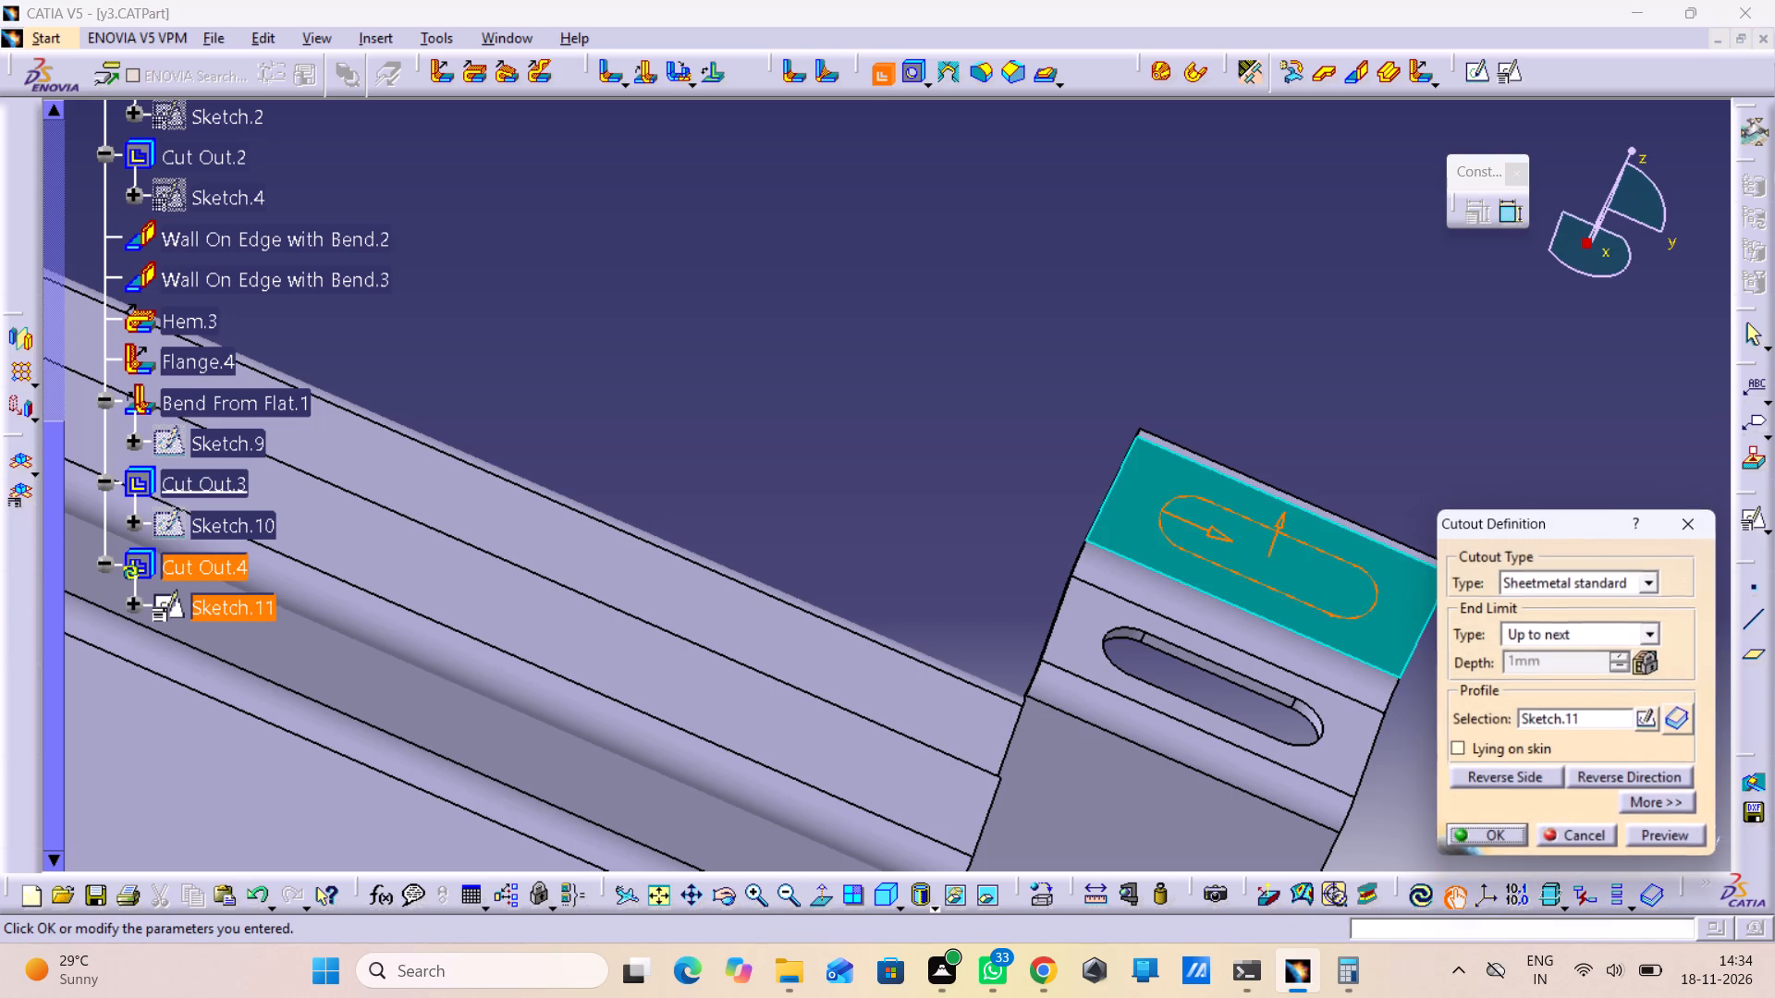
pyautogui.click(1478, 837)
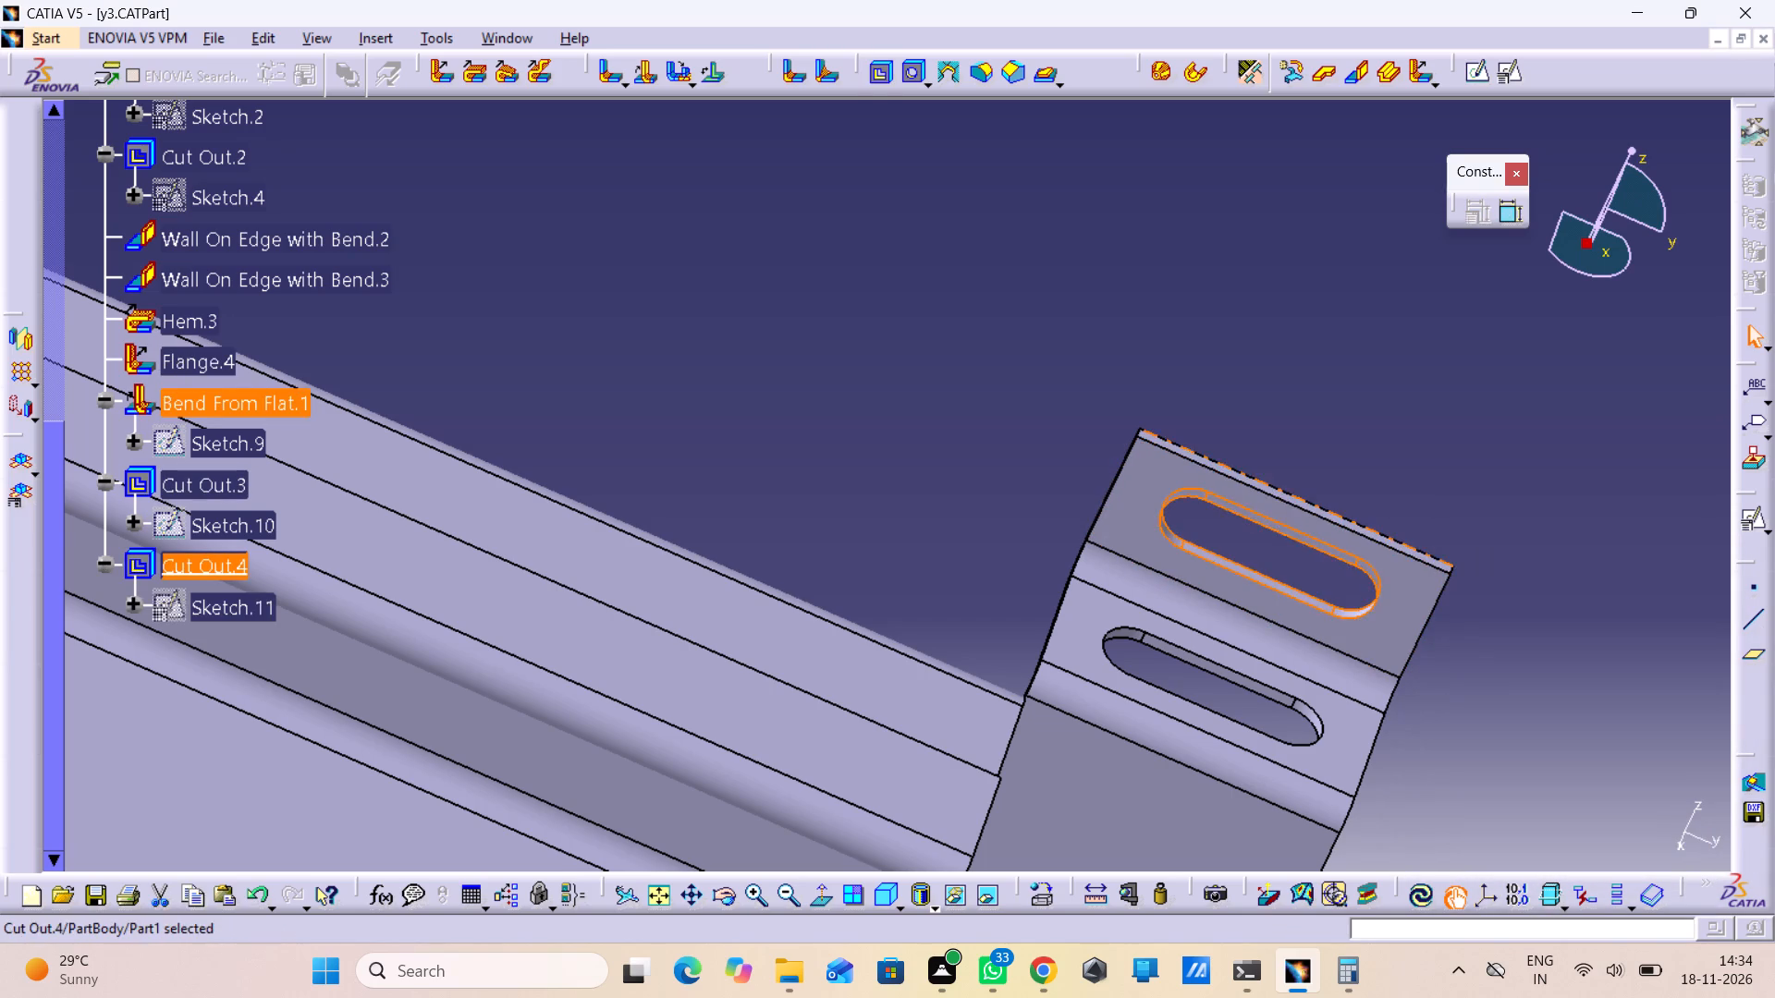
pyautogui.click(1417, 470)
# Set the height of the hemmed long wall beside the corner tab to 29.07 mm and update the part.
pyautogui.moveTo(1039, 542); pyautogui.dragTo(1049, 625, button='middle')
pyautogui.rightClick(1039, 542)
pyautogui.moveTo(1010, 700); pyautogui.dragTo(1006, 558, button='middle')
pyautogui.moveTo(1010, 700); pyautogui.dragTo(1006, 558, button='right')
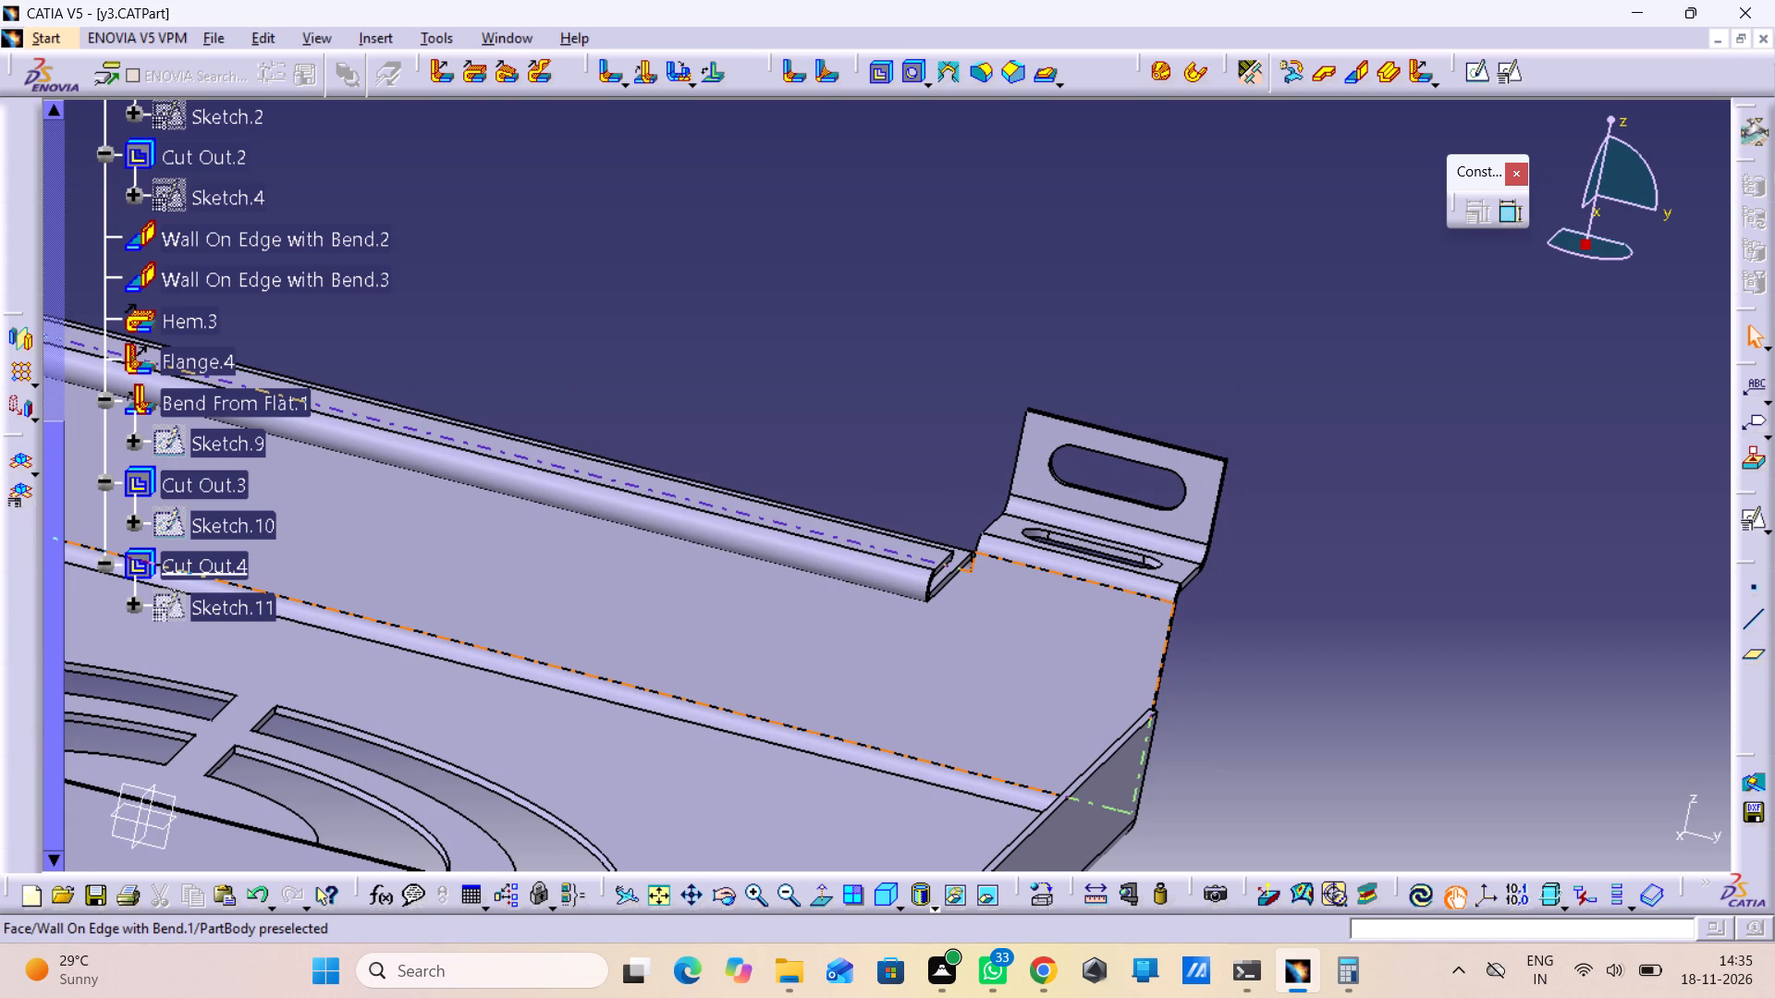
pyautogui.moveTo(823, 407); pyautogui.dragTo(801, 621, button='middle')
pyautogui.moveTo(823, 407); pyautogui.dragTo(801, 621, button='right')
pyautogui.doubleClick(803, 610)
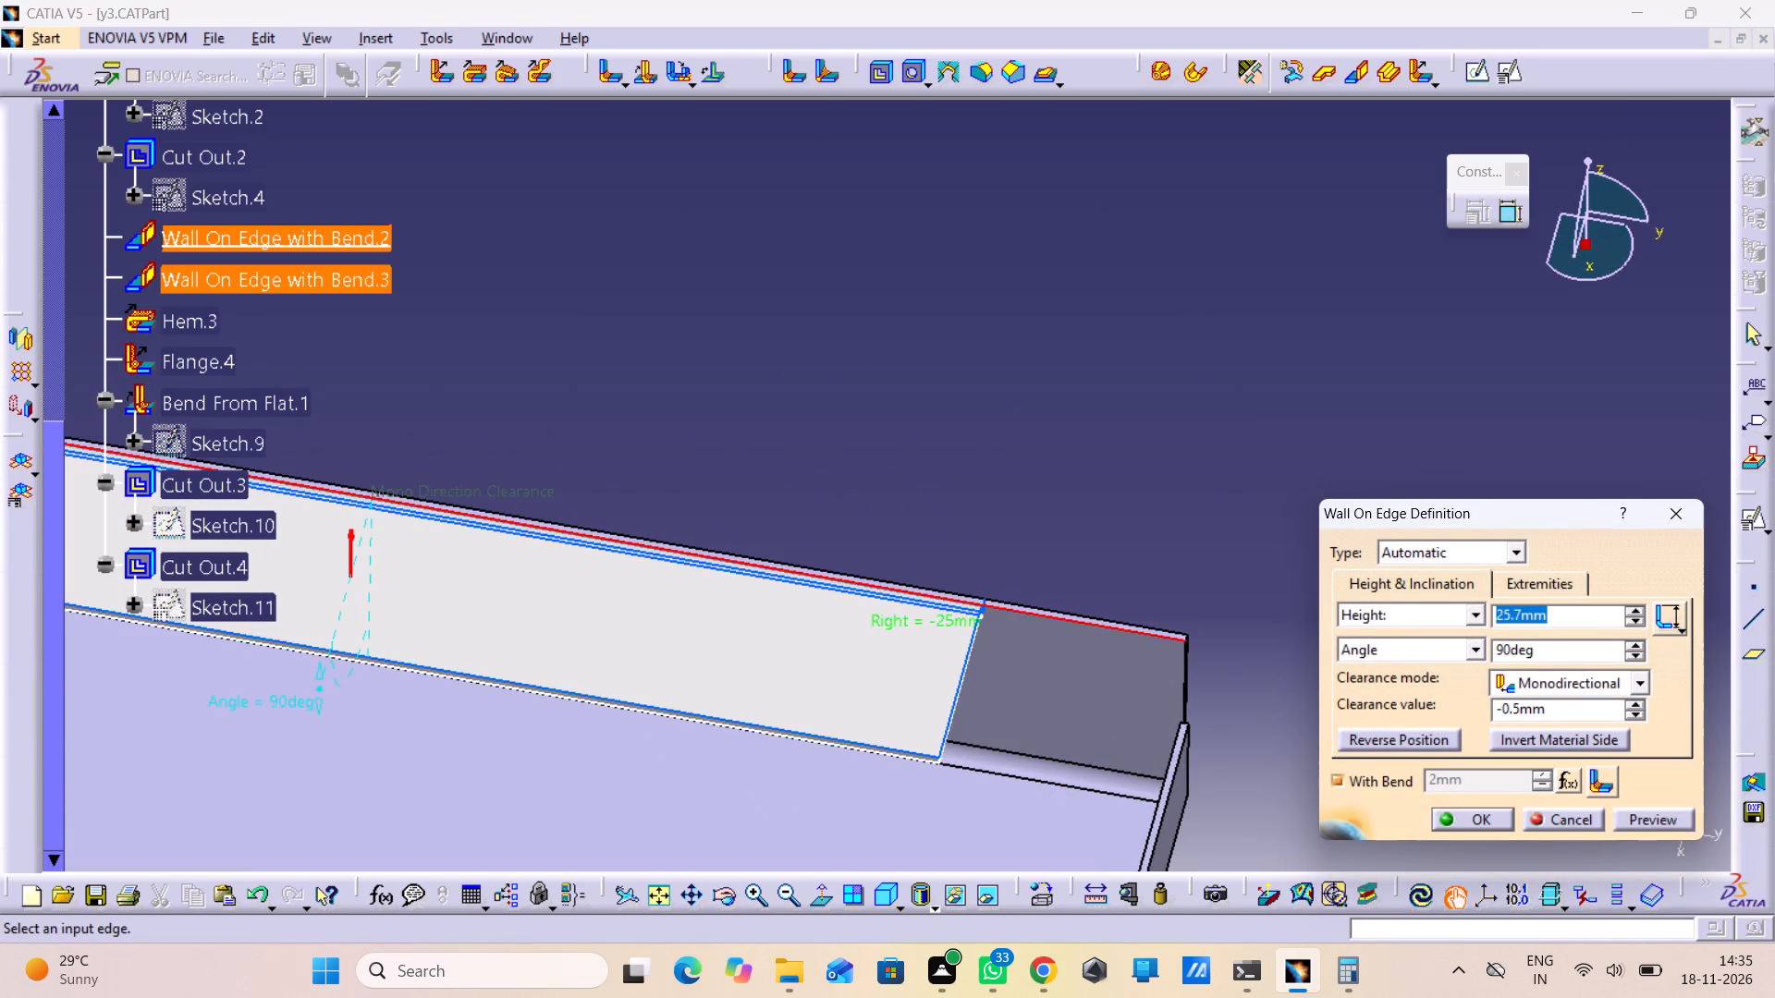
pyautogui.write('29')
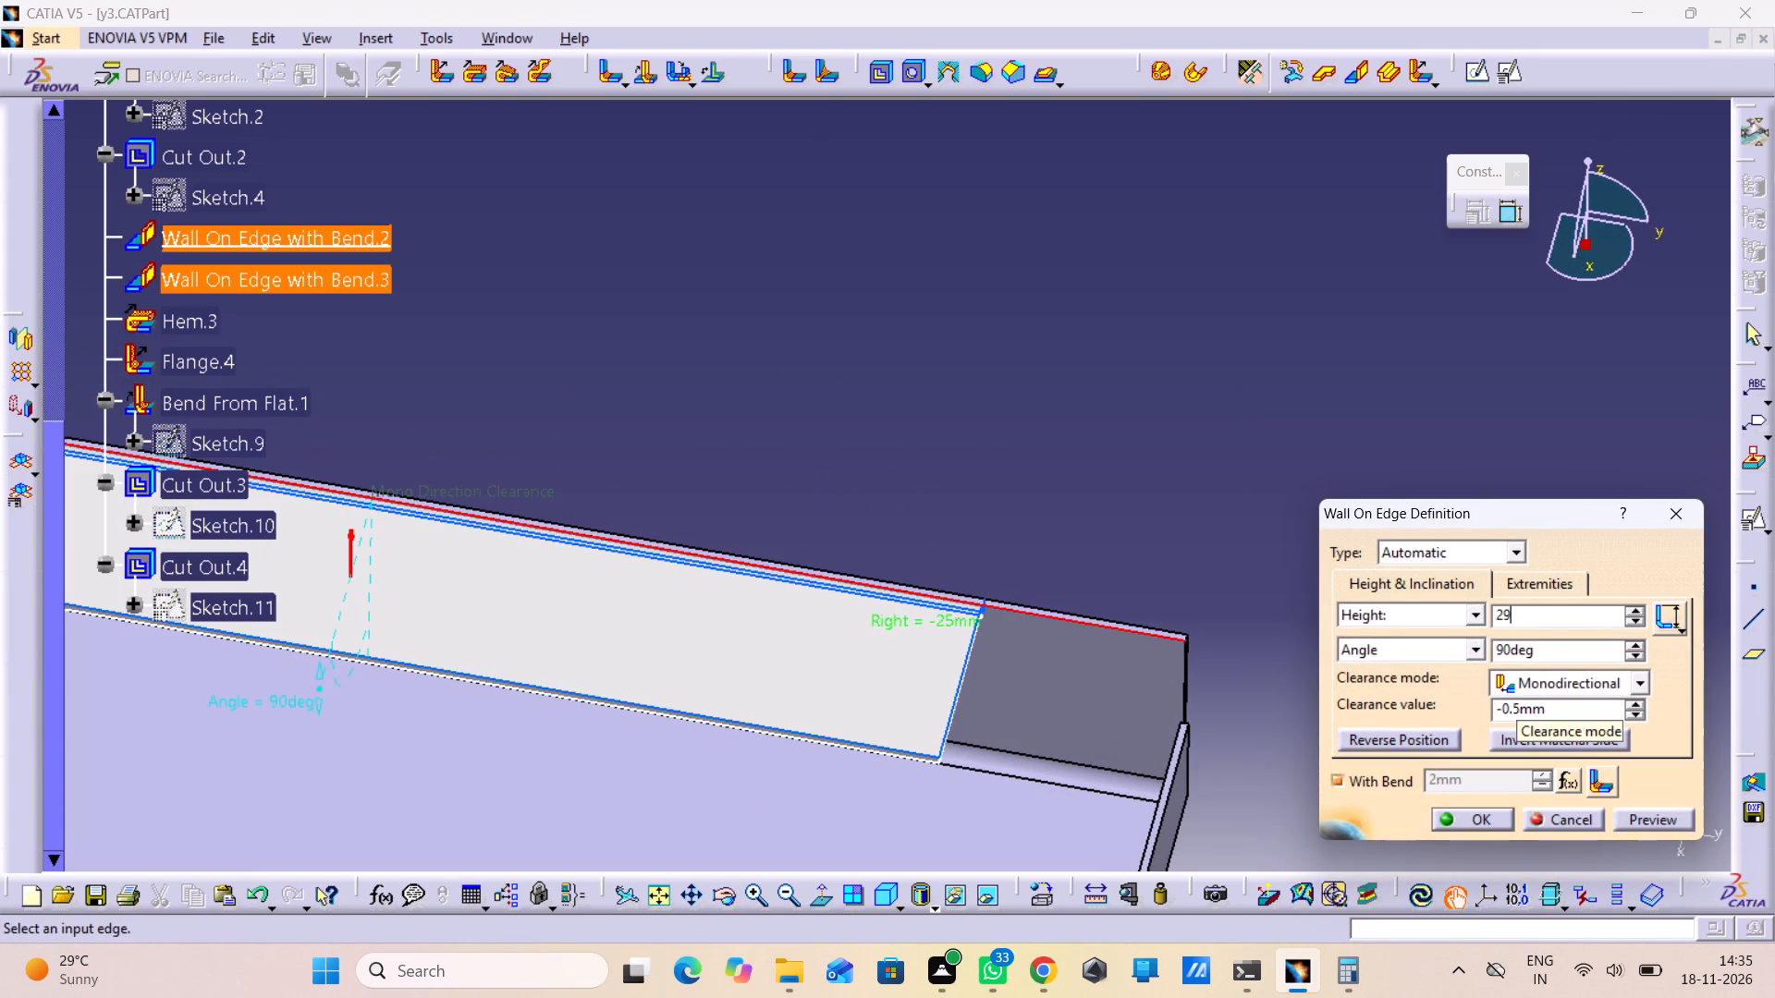
pyautogui.write('.07')
pyautogui.press('Return')
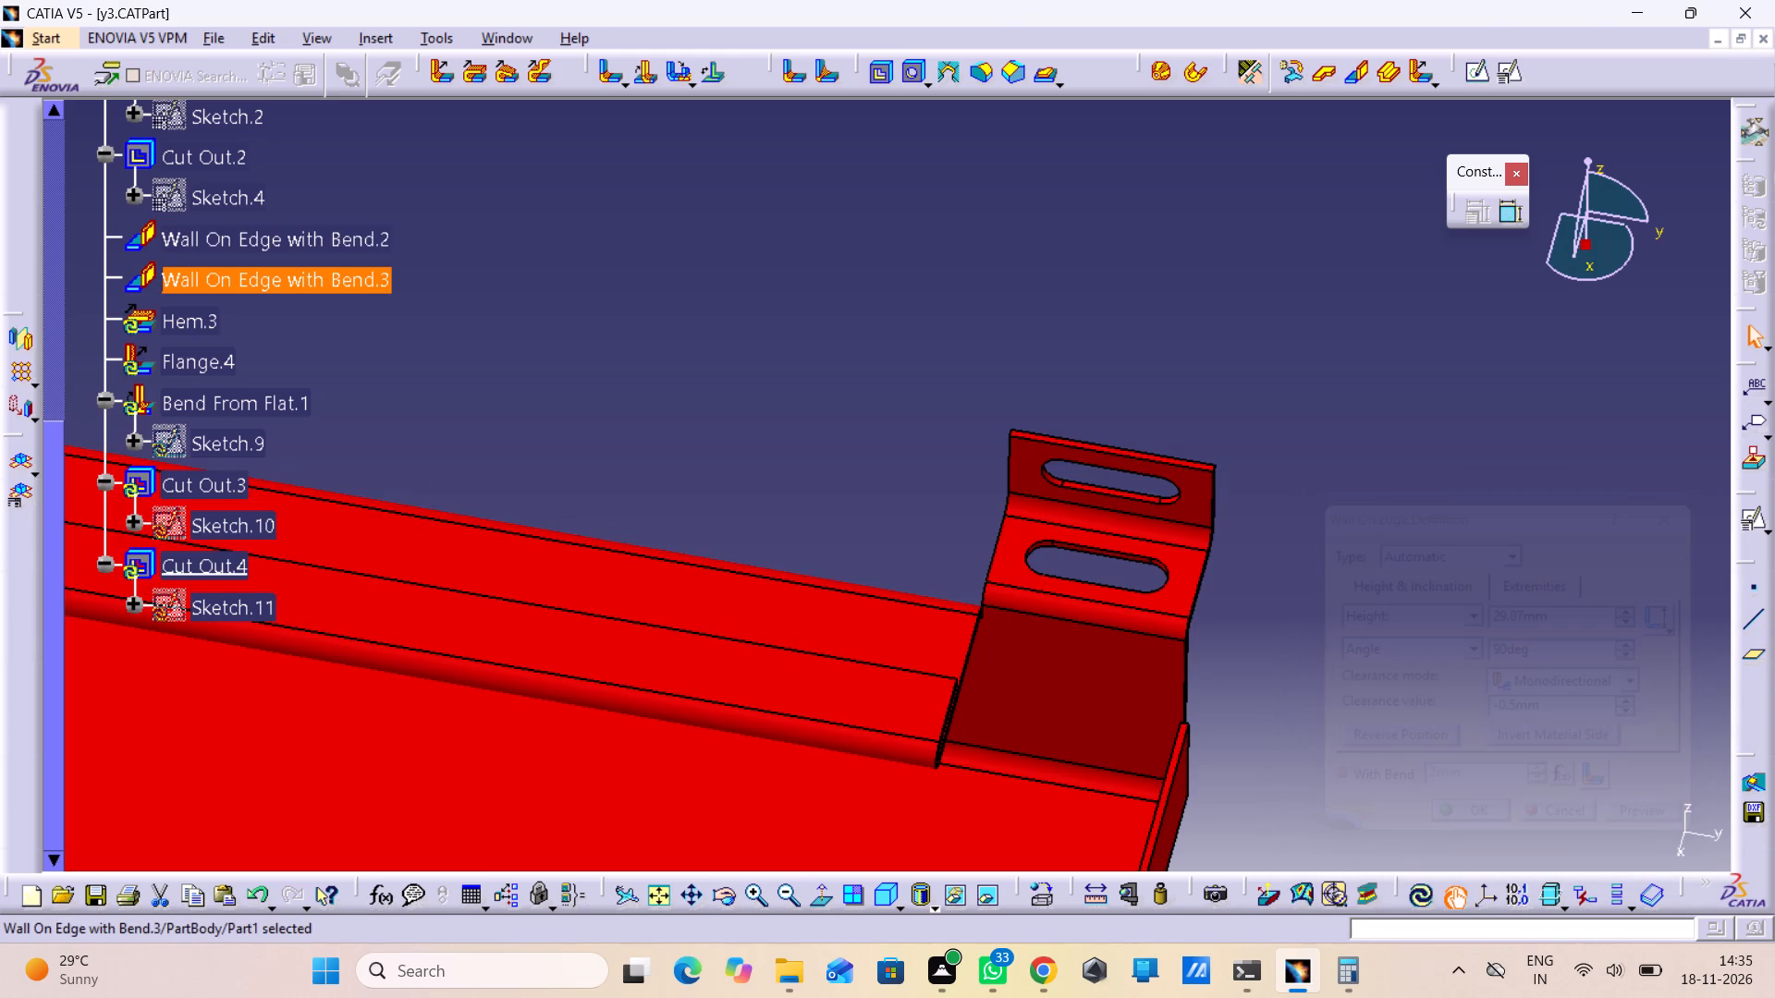
pyautogui.click(1425, 893)
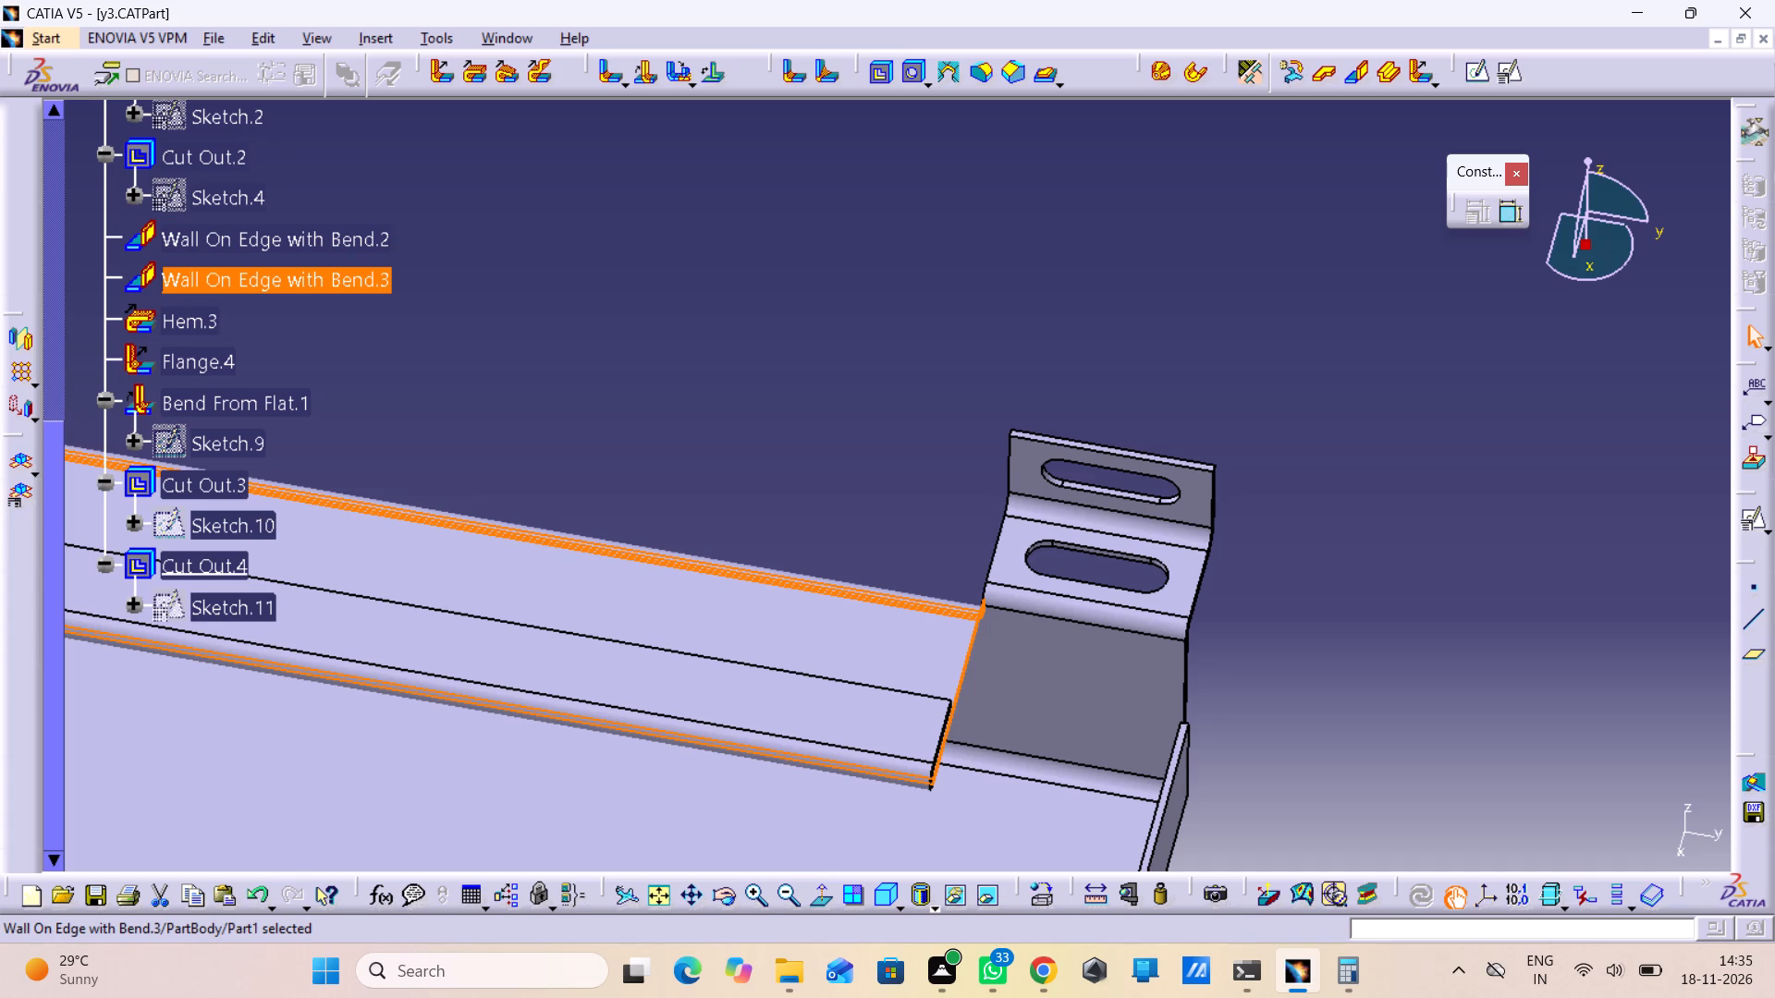
# Open the definition of the hem on the long wall beside the corner tab.
pyautogui.doubleClick(887, 740)
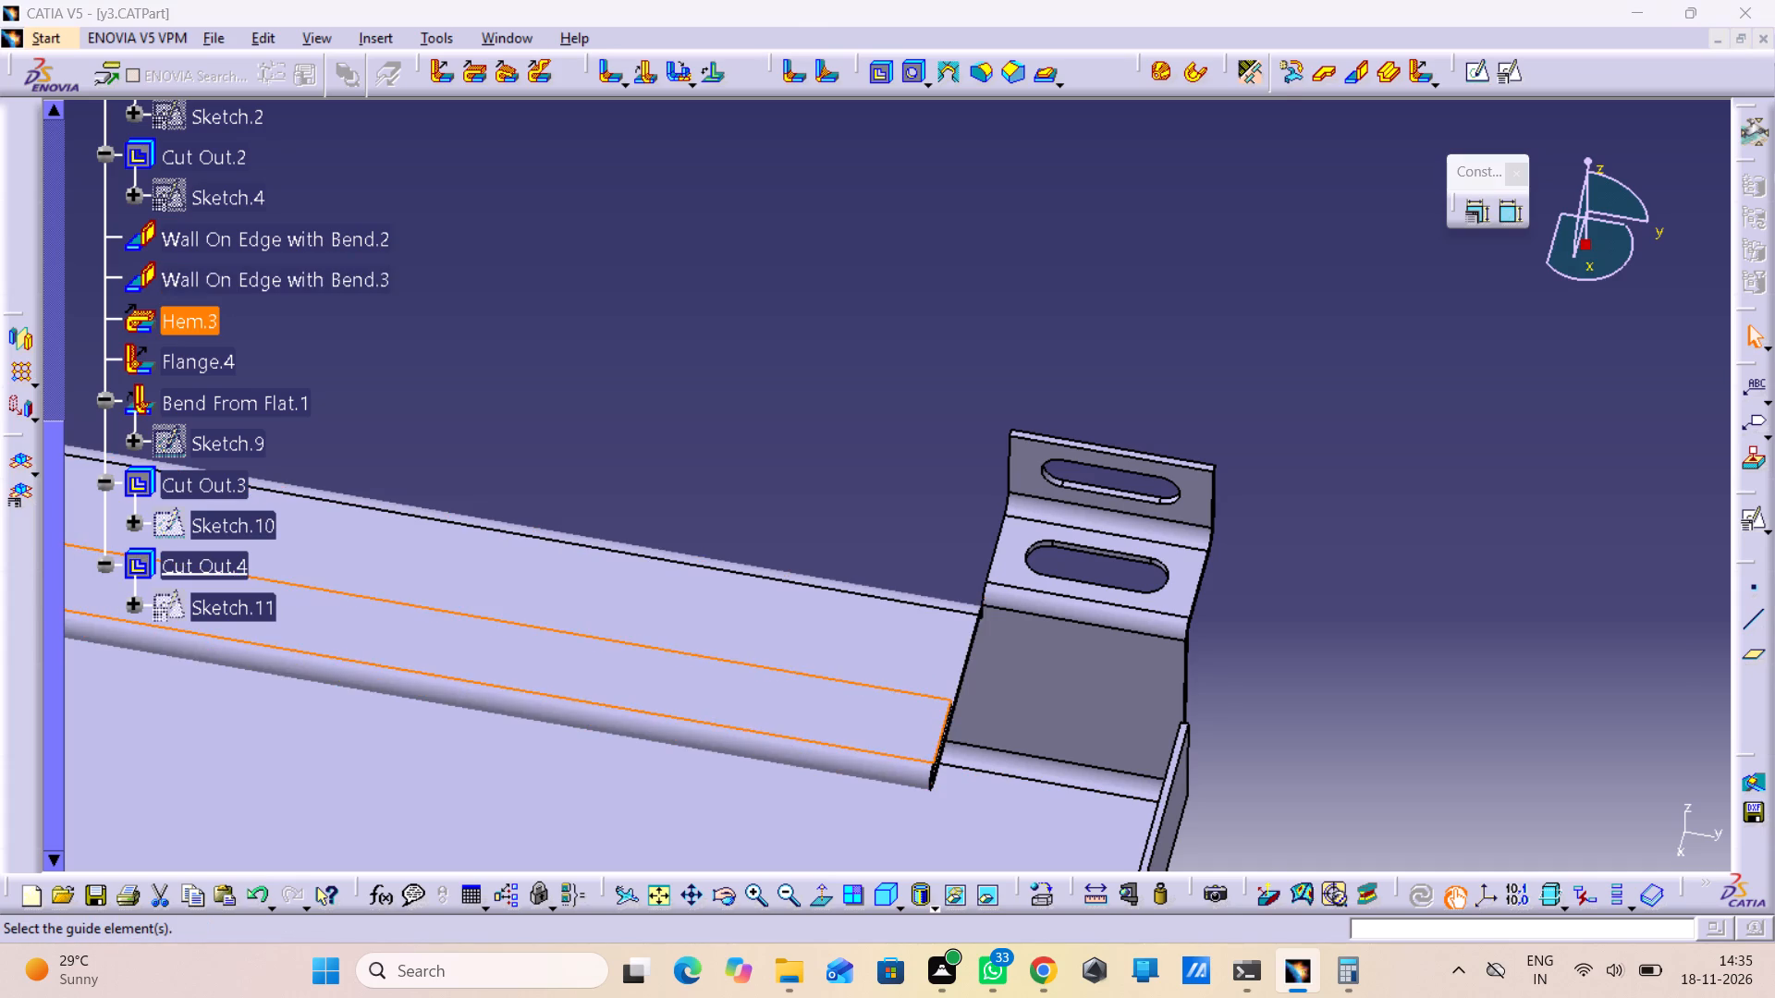
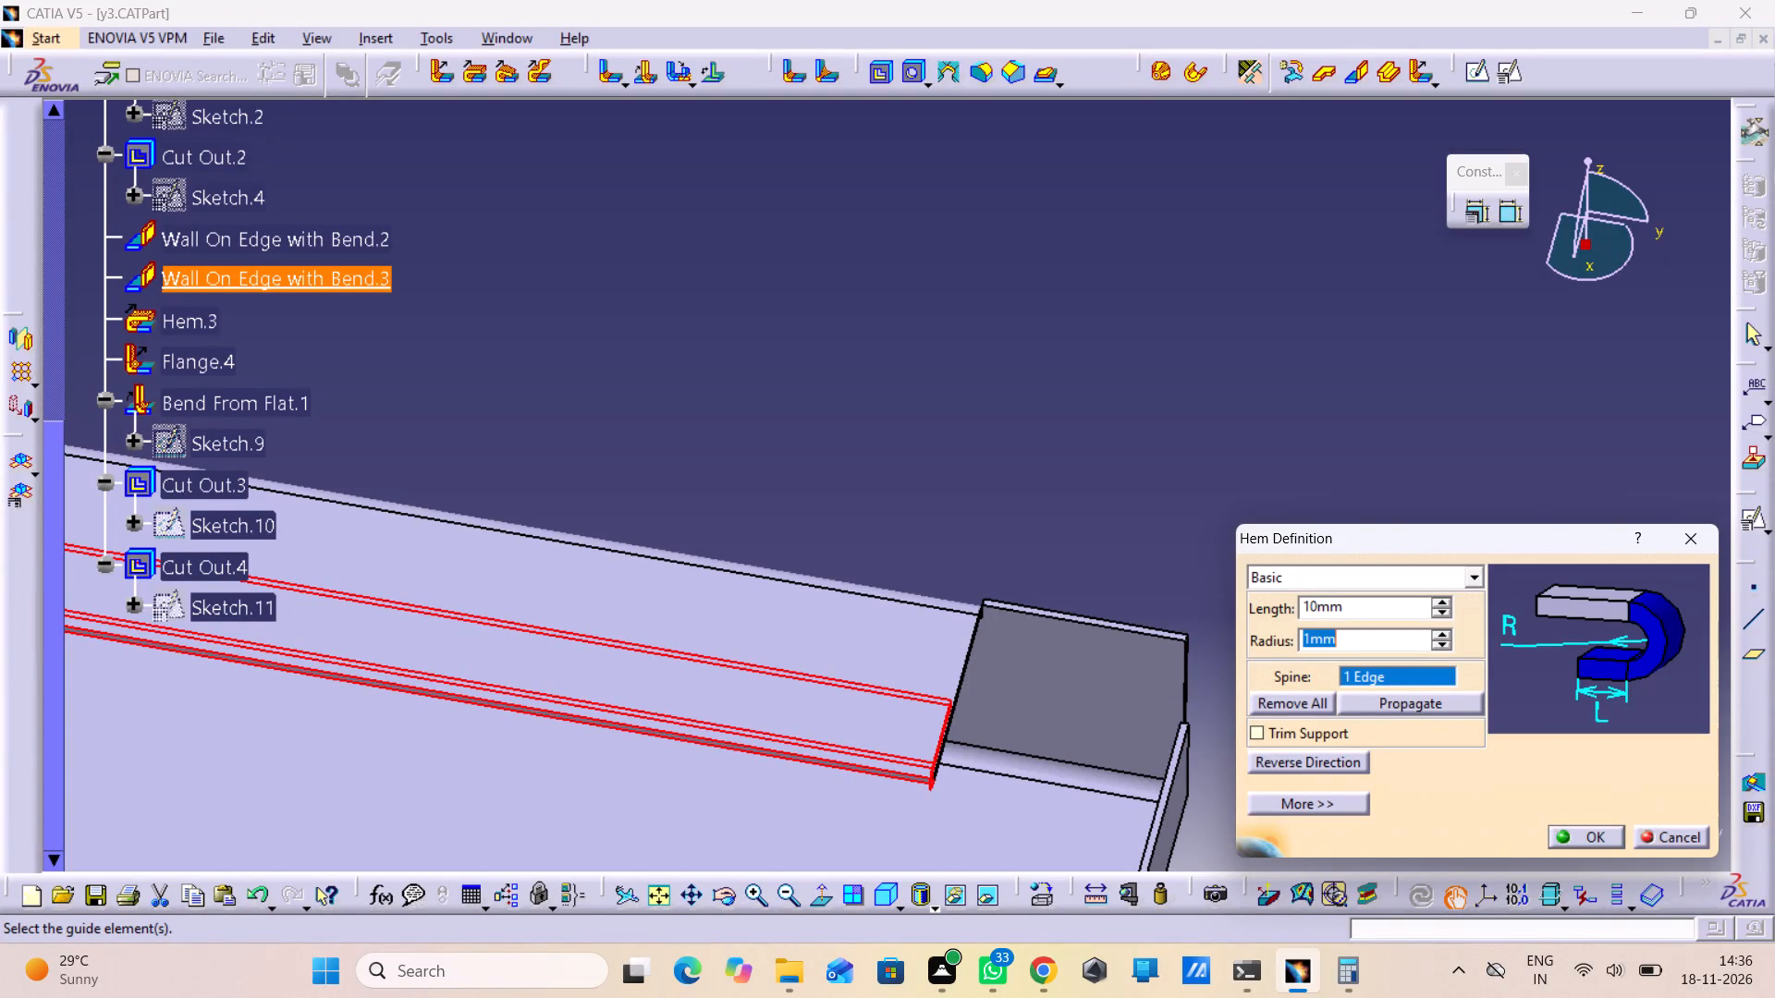
# Accept the open hem definition and close it.
pyautogui.click(1586, 821)
pyautogui.click(1576, 831)
pyautogui.click(1293, 672)
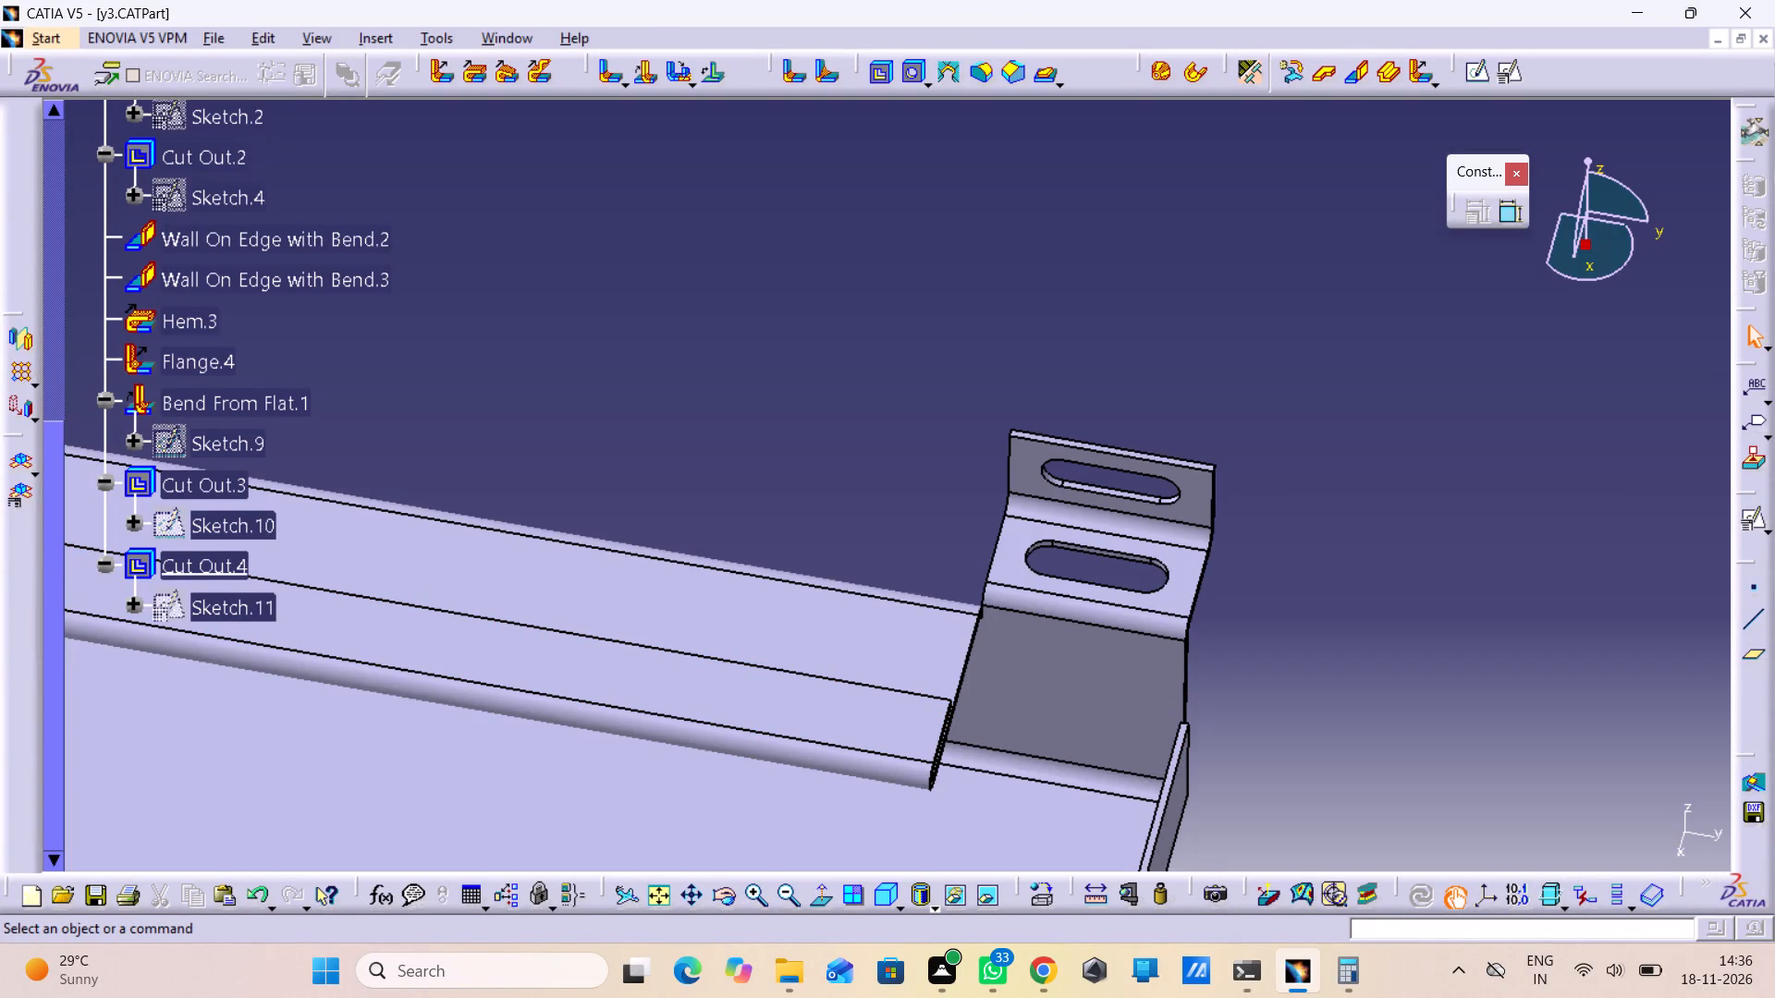
# Measure the short upper wall edge beyond the hemmed wall, opposite the corner tab, with a temporary dimension and delete it.
pyautogui.moveTo(832, 523); pyautogui.dragTo(915, 594, button='middle')
pyautogui.rightClick(832, 523)
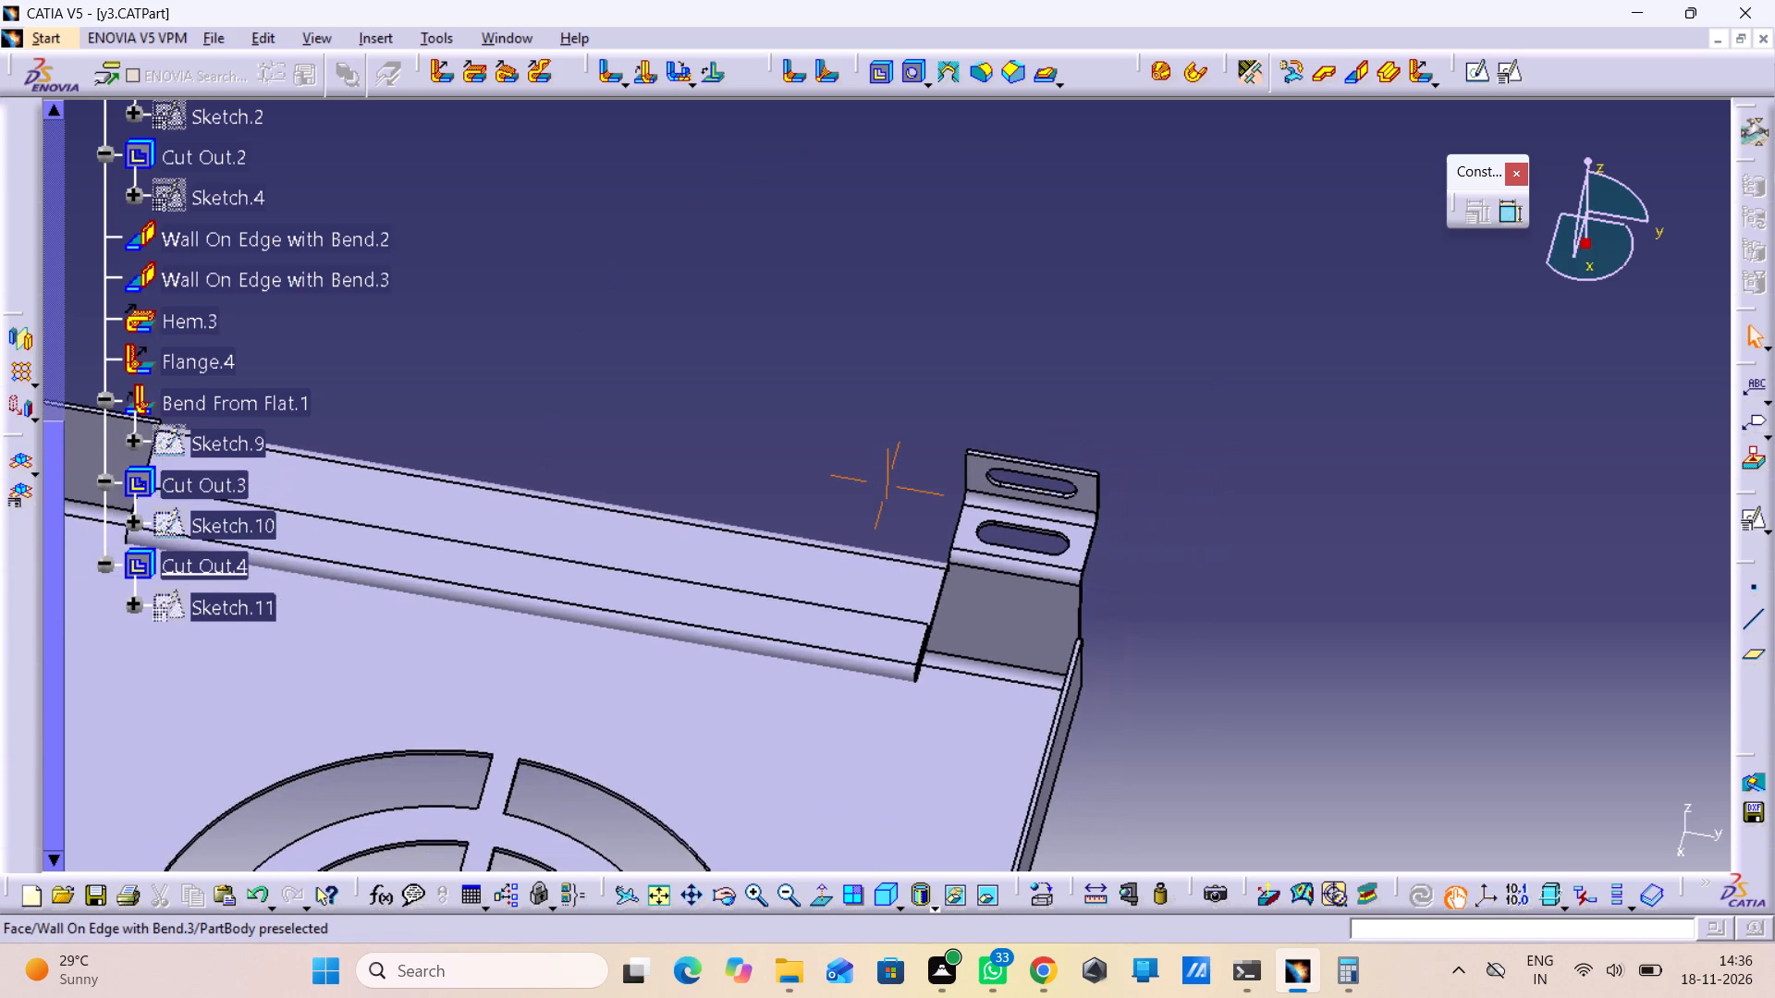
pyautogui.moveTo(873, 593); pyautogui.dragTo(1266, 609, button='middle')
pyautogui.moveTo(956, 698); pyautogui.dragTo(1211, 552, button='middle')
pyautogui.moveTo(956, 698); pyautogui.dragTo(1211, 552, button='right')
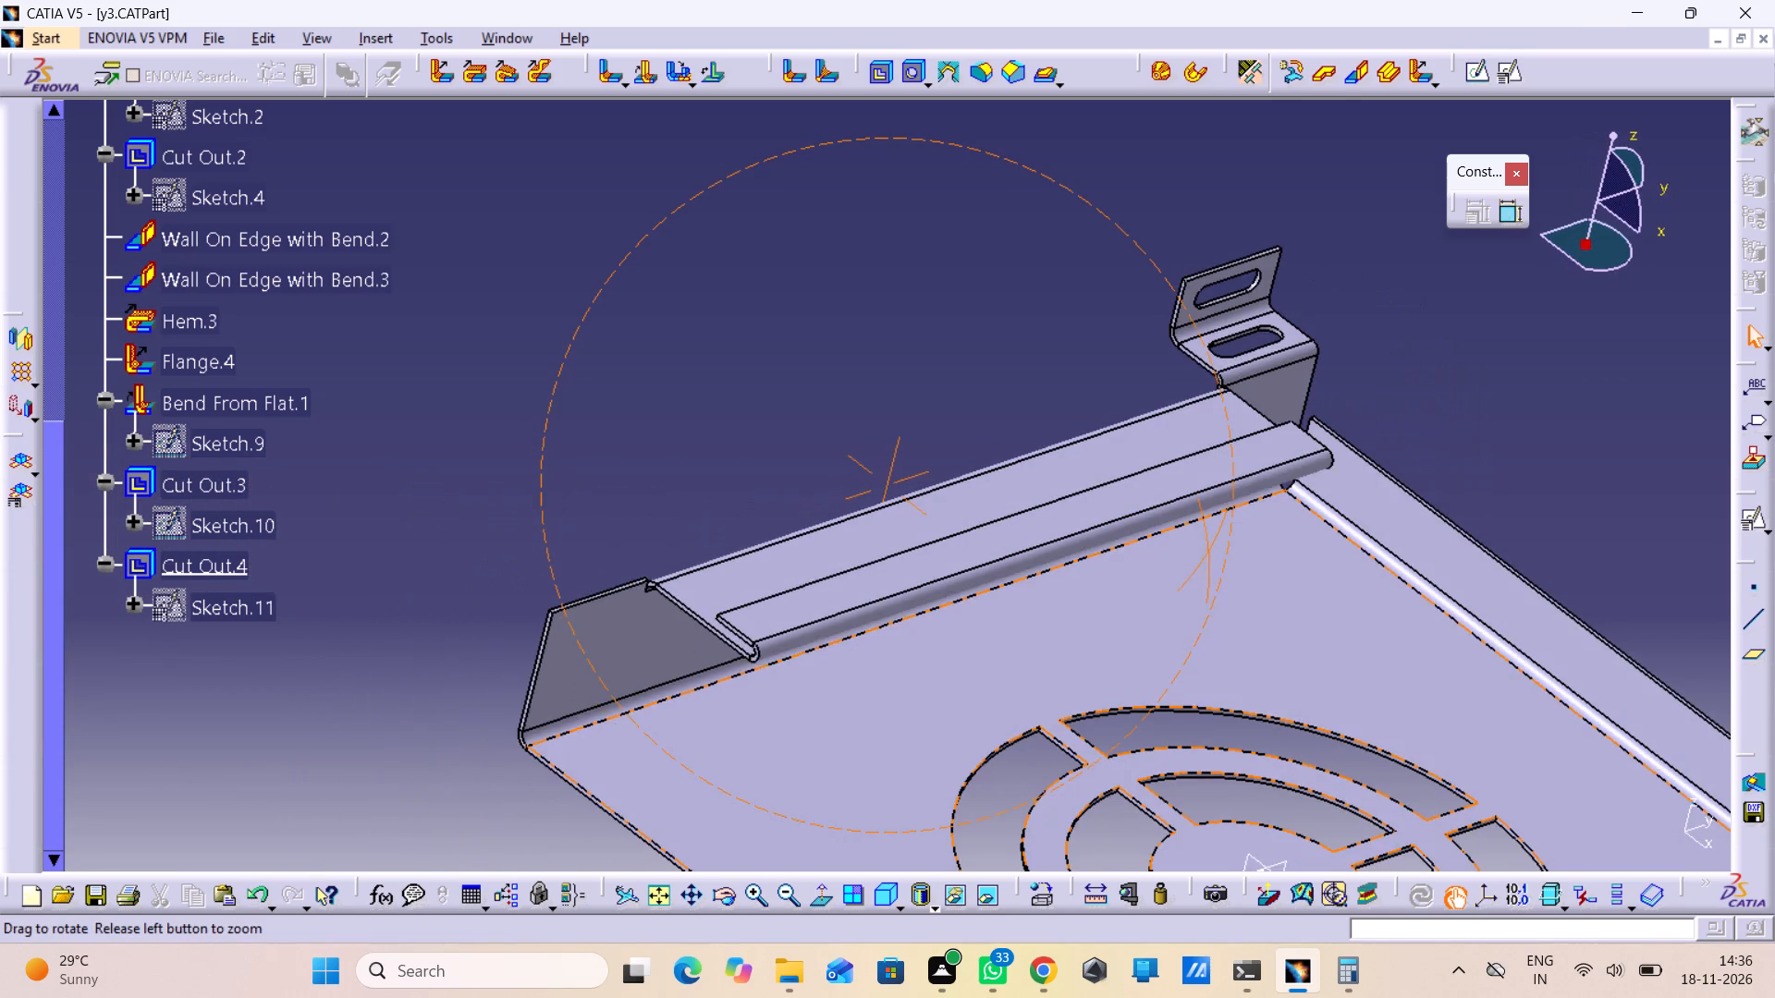
pyautogui.moveTo(1211, 552); pyautogui.dragTo(1131, 682, button='middle')
pyautogui.moveTo(1211, 552); pyautogui.dragTo(1131, 682, button='right')
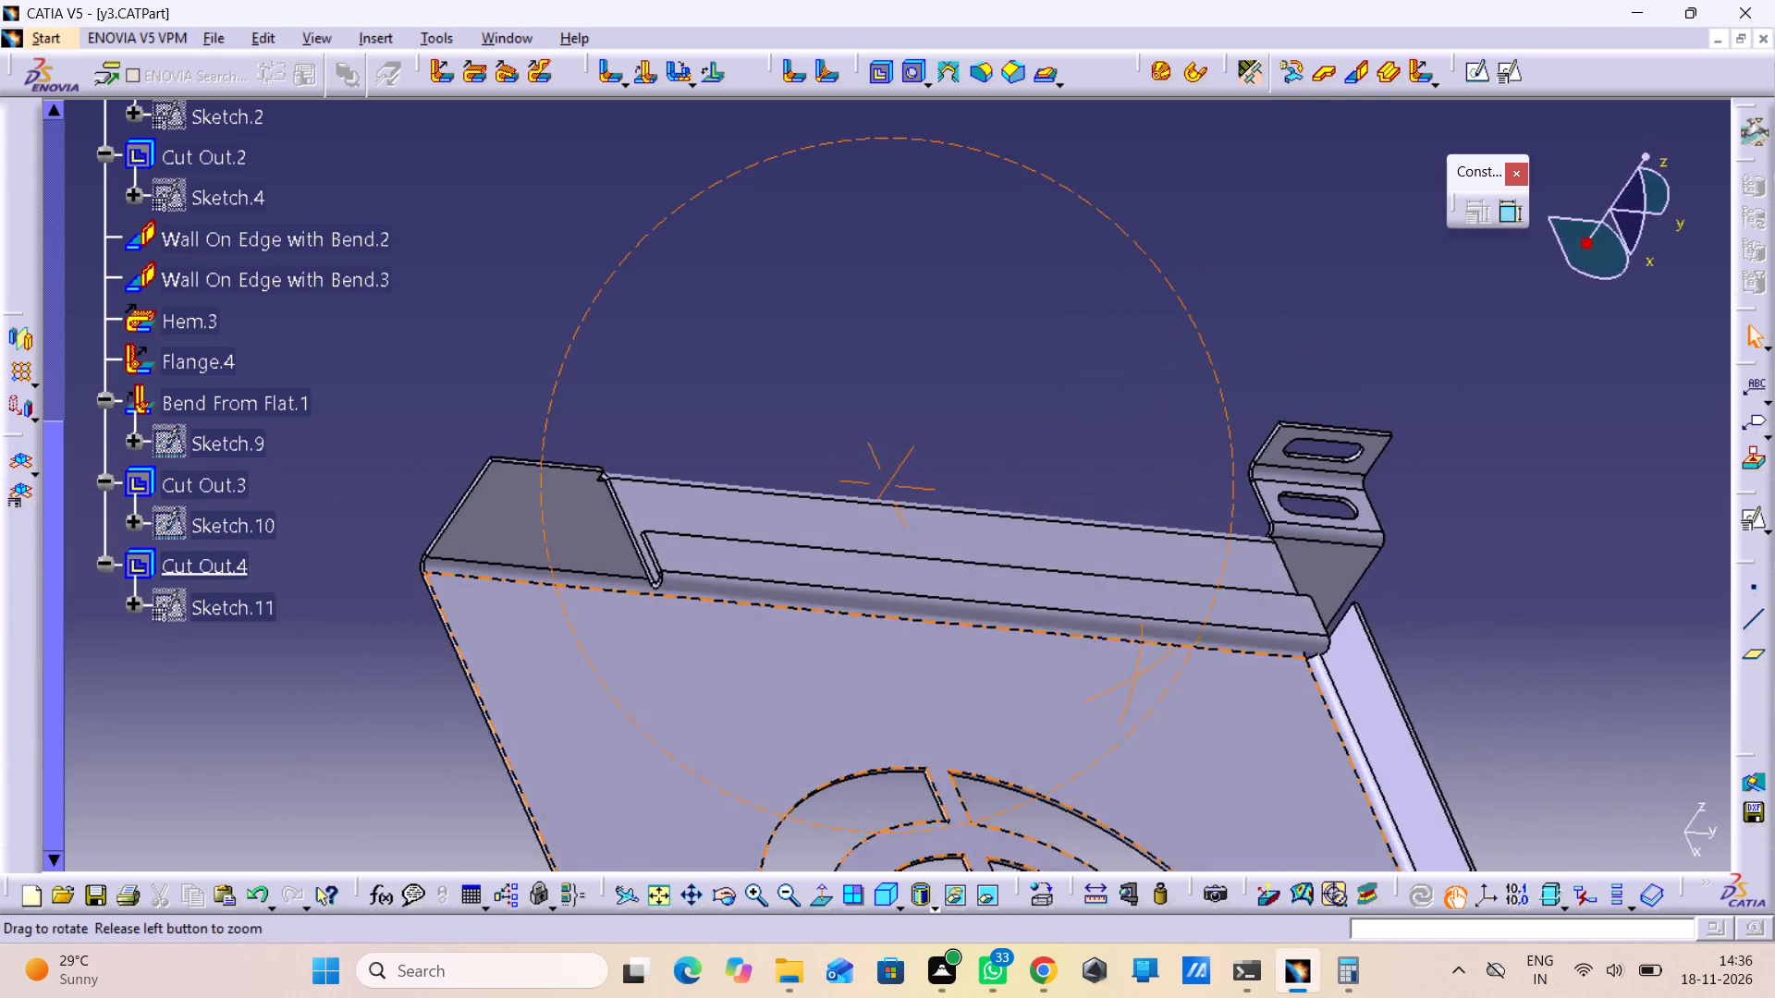
pyautogui.moveTo(1131, 682); pyautogui.dragTo(1113, 719, button='right')
pyautogui.moveTo(1131, 682); pyautogui.dragTo(1113, 719, button='middle')
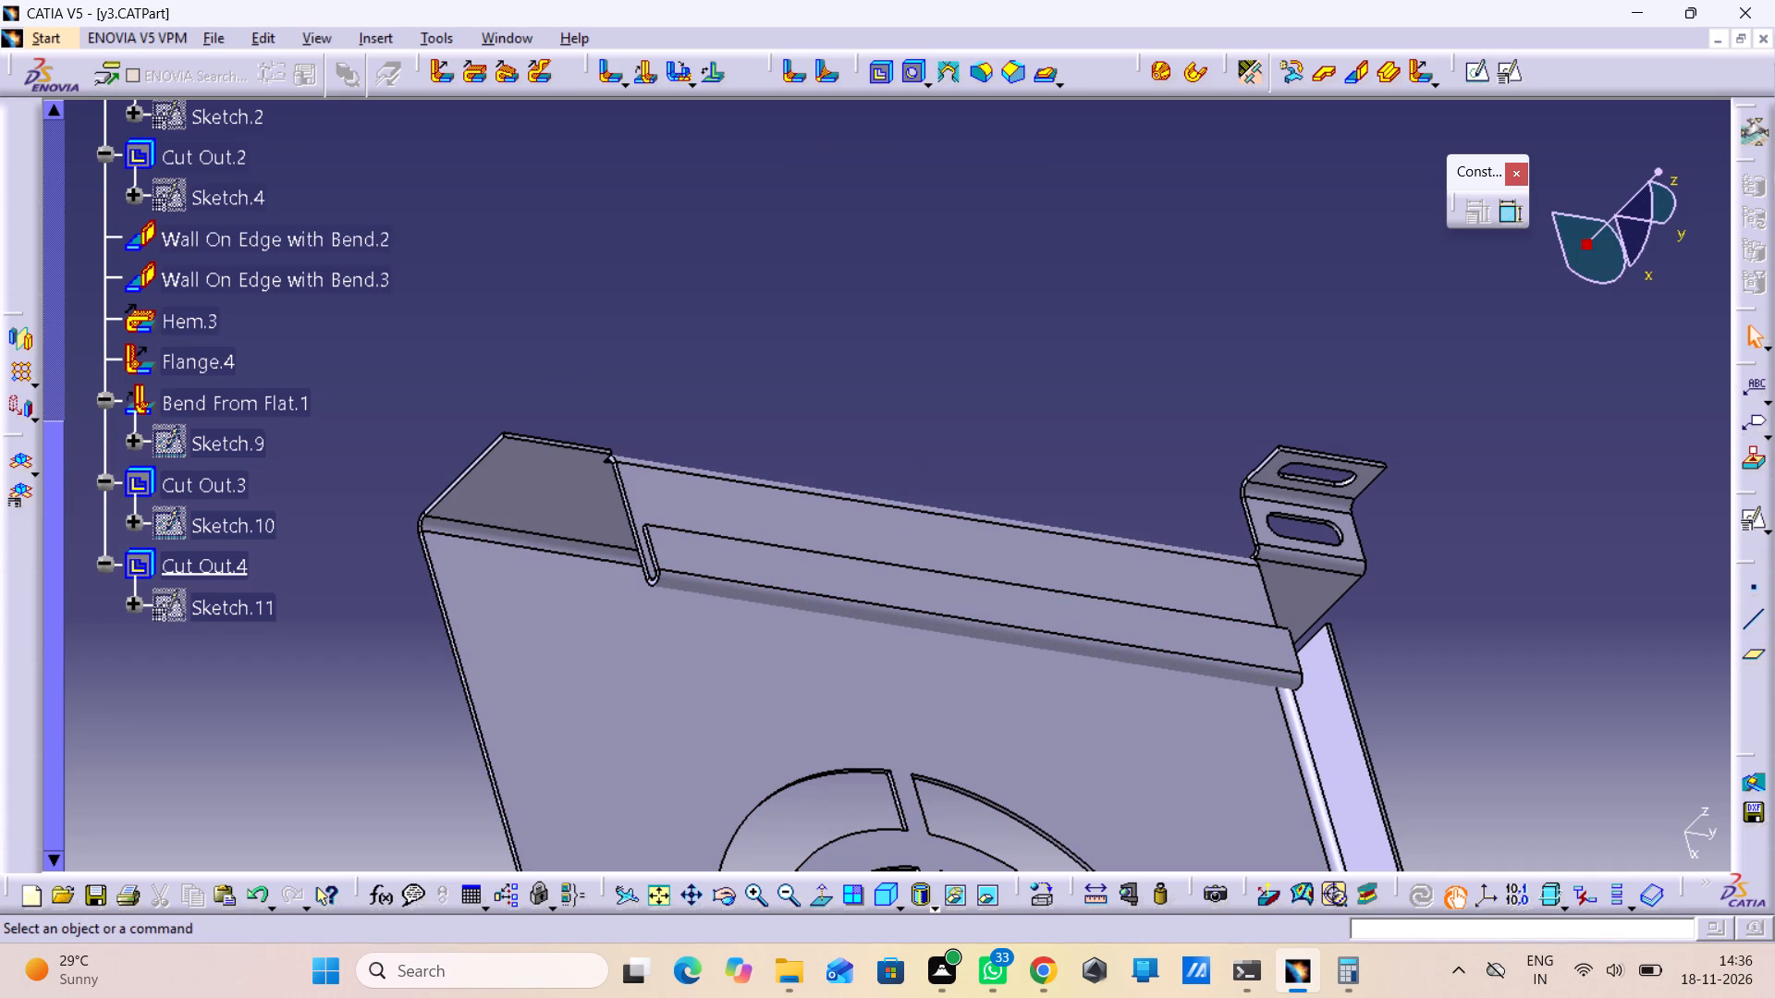
pyautogui.doubleClick(1505, 219)
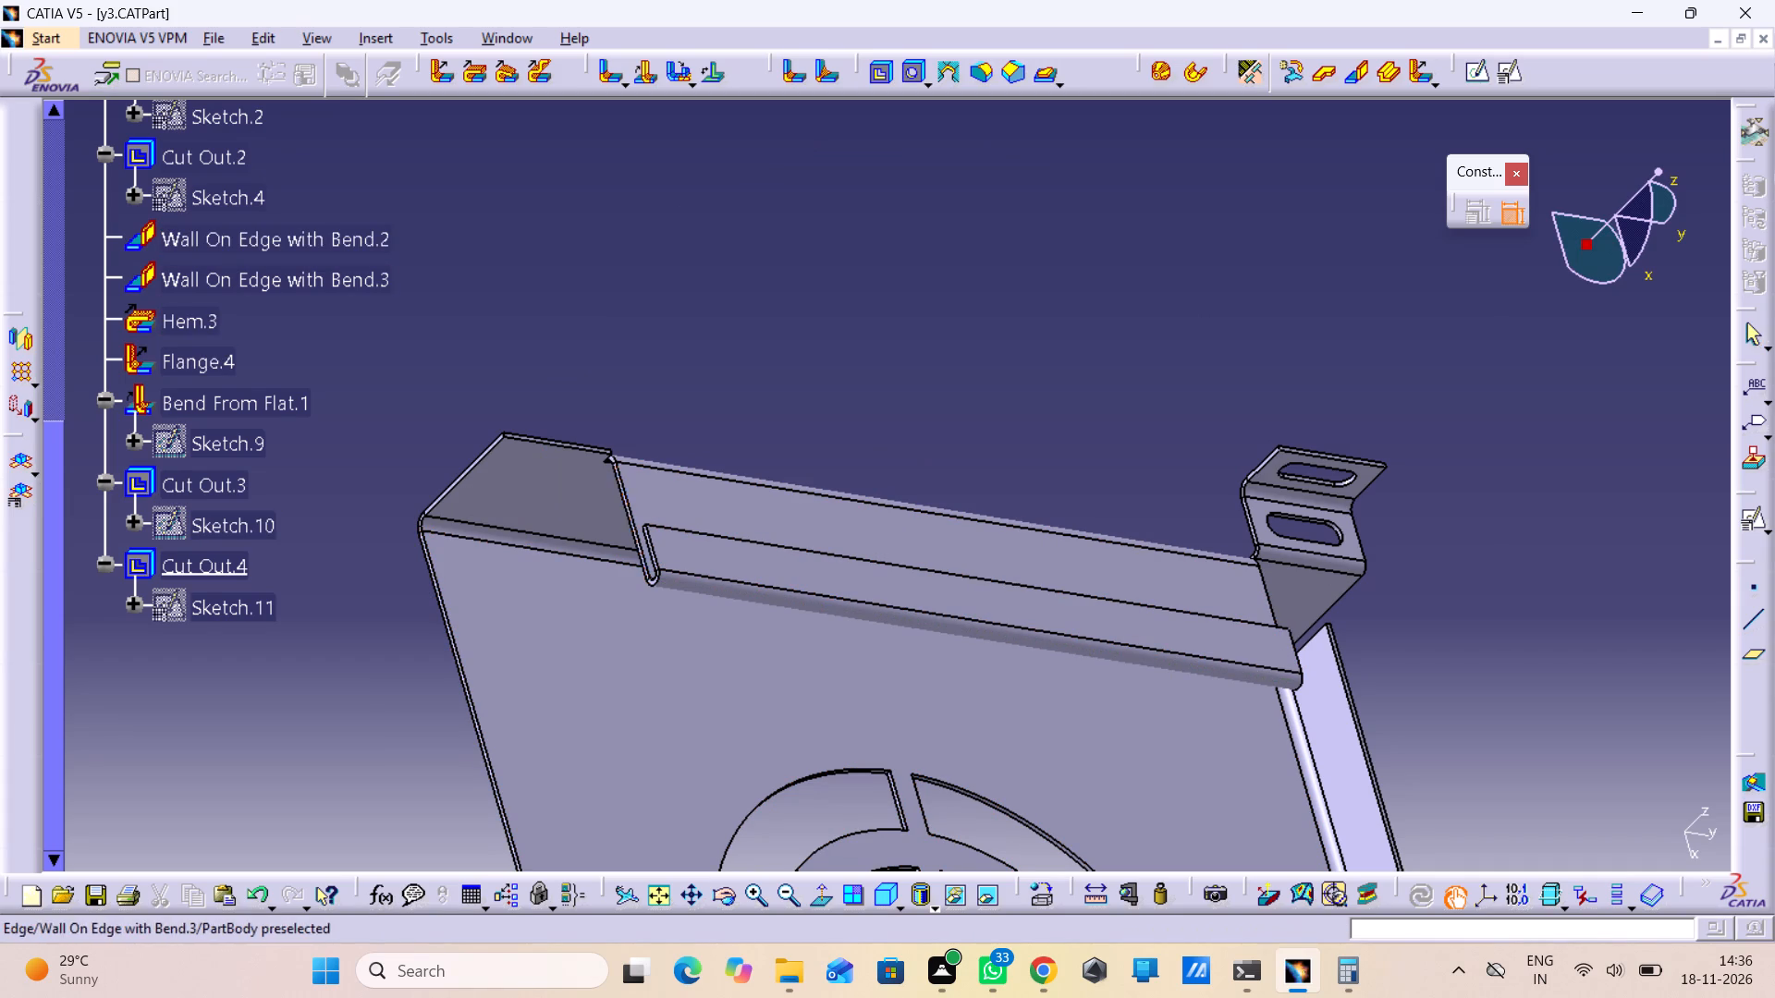
pyautogui.moveTo(616, 453); pyautogui.dragTo(597, 372, button='middle')
pyautogui.rightClick(616, 453)
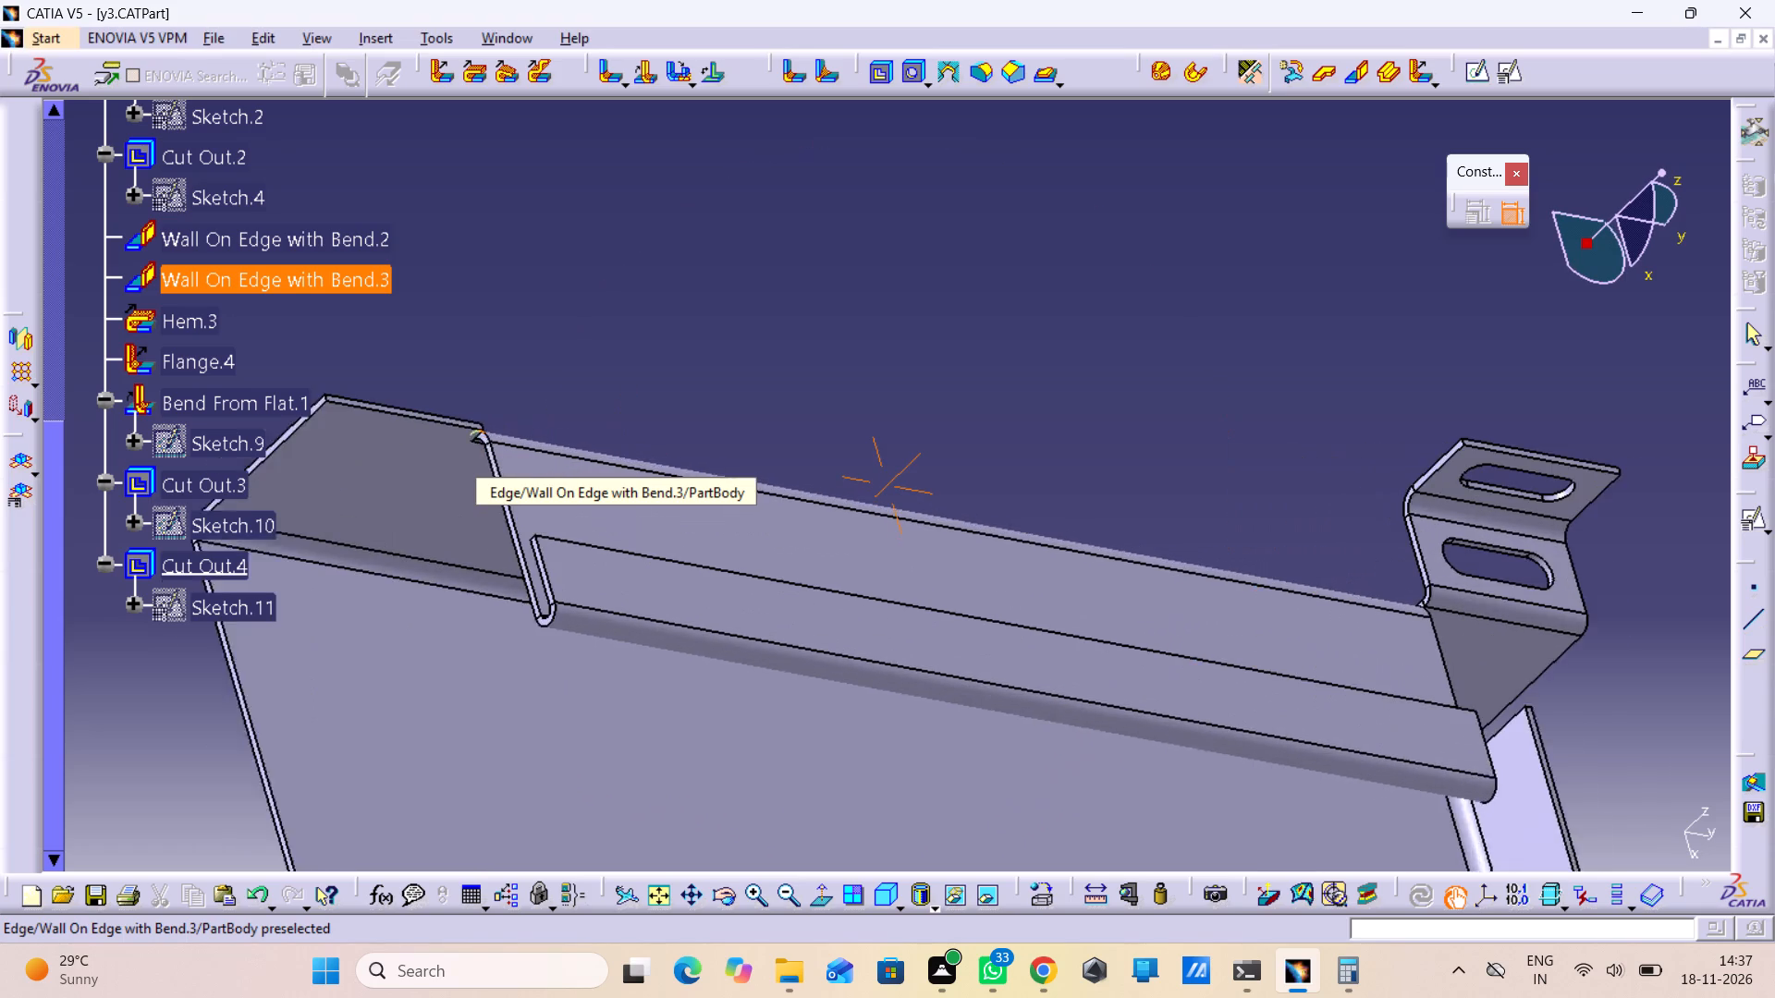
pyautogui.moveTo(597, 372); pyautogui.dragTo(597, 363, button='middle')
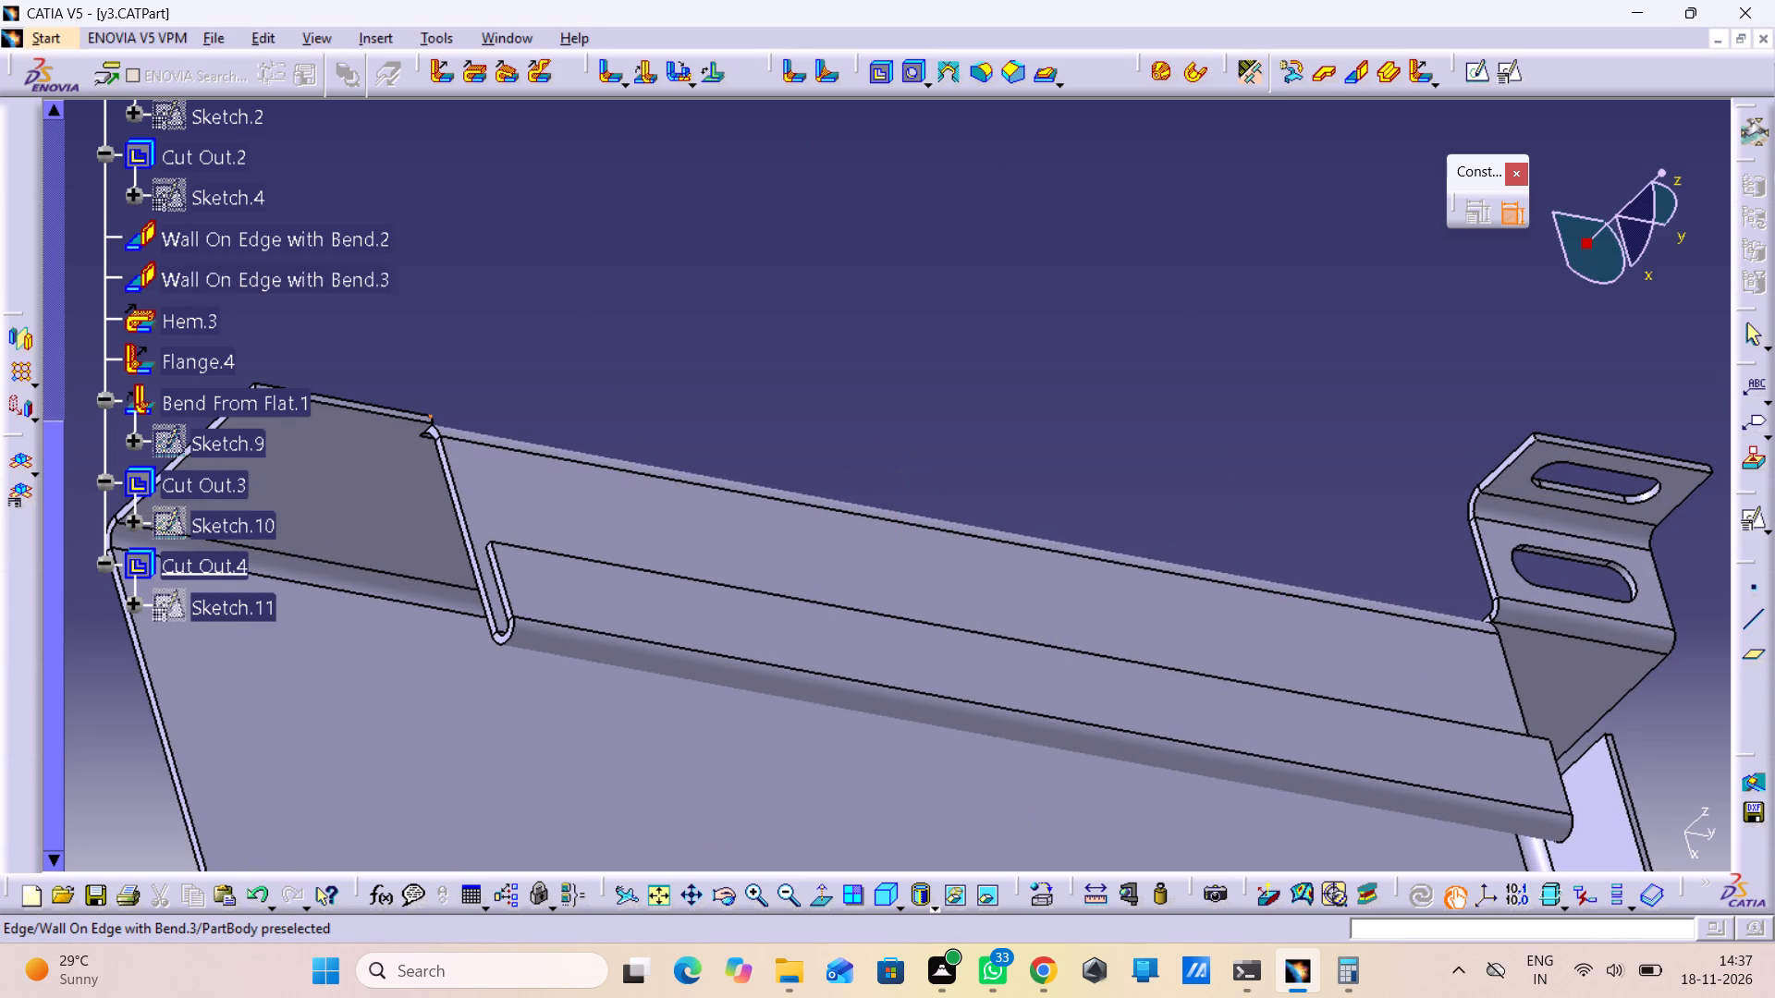
pyautogui.click(434, 416)
pyautogui.moveTo(412, 441); pyautogui.dragTo(653, 510, button='middle')
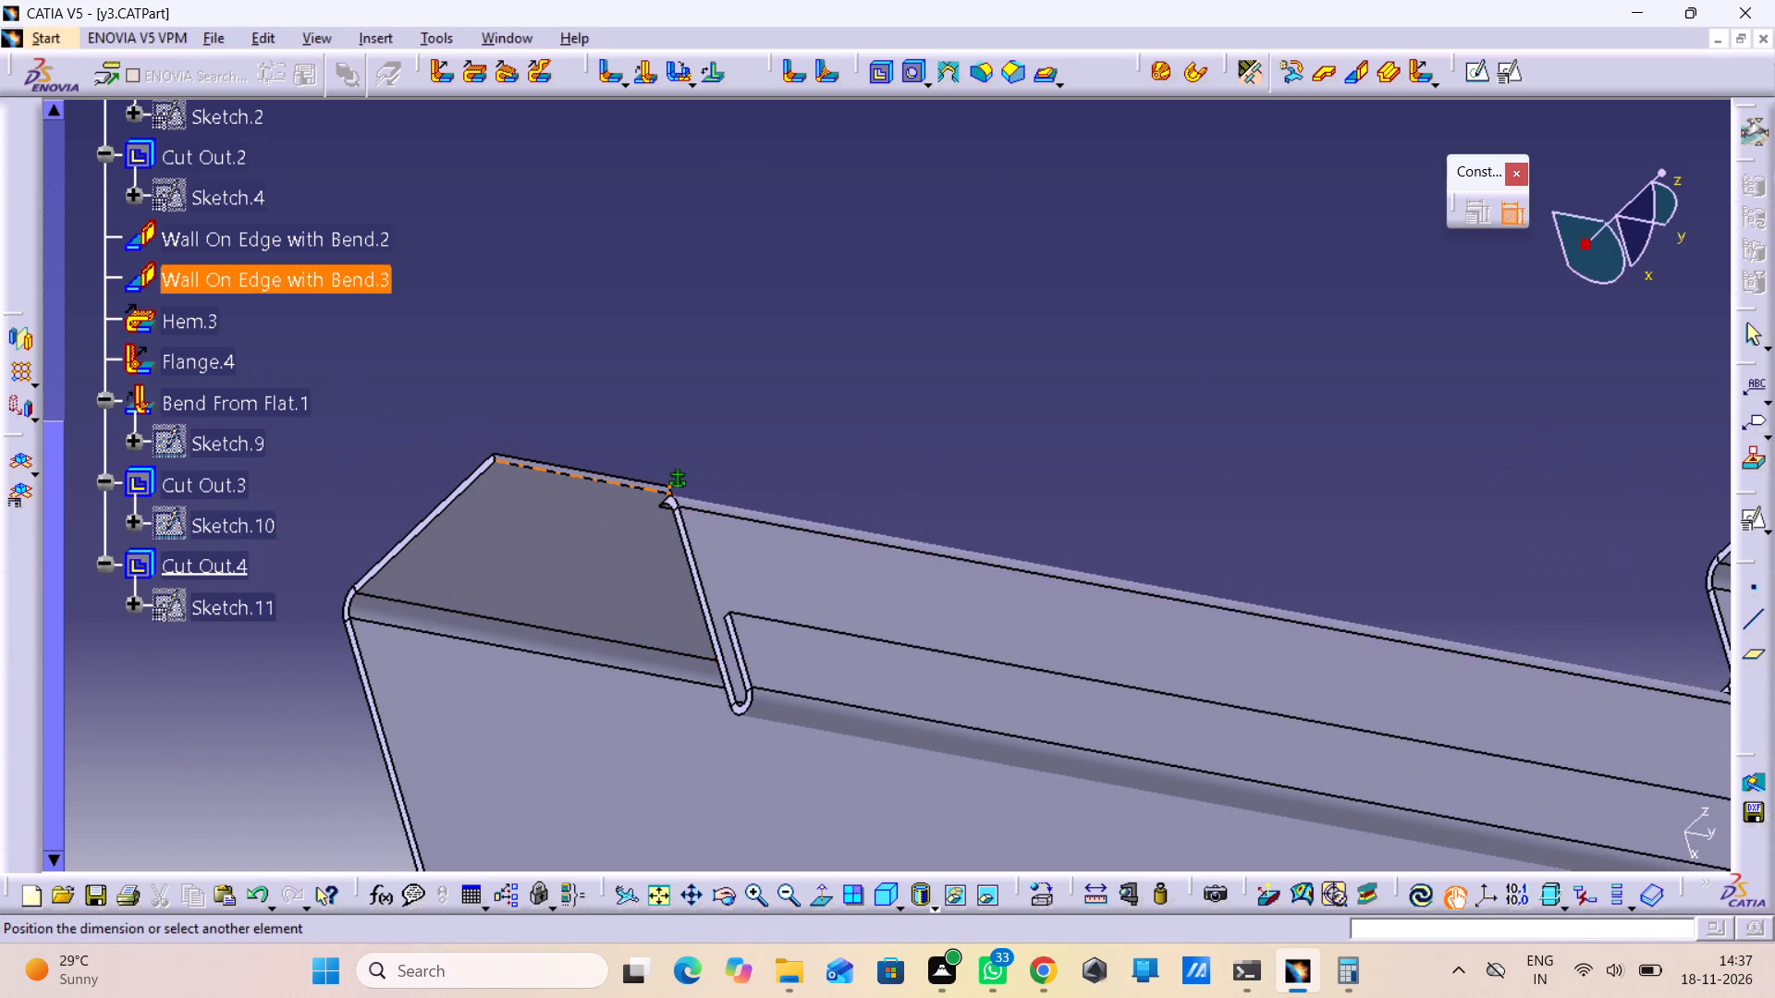
pyautogui.click(497, 454)
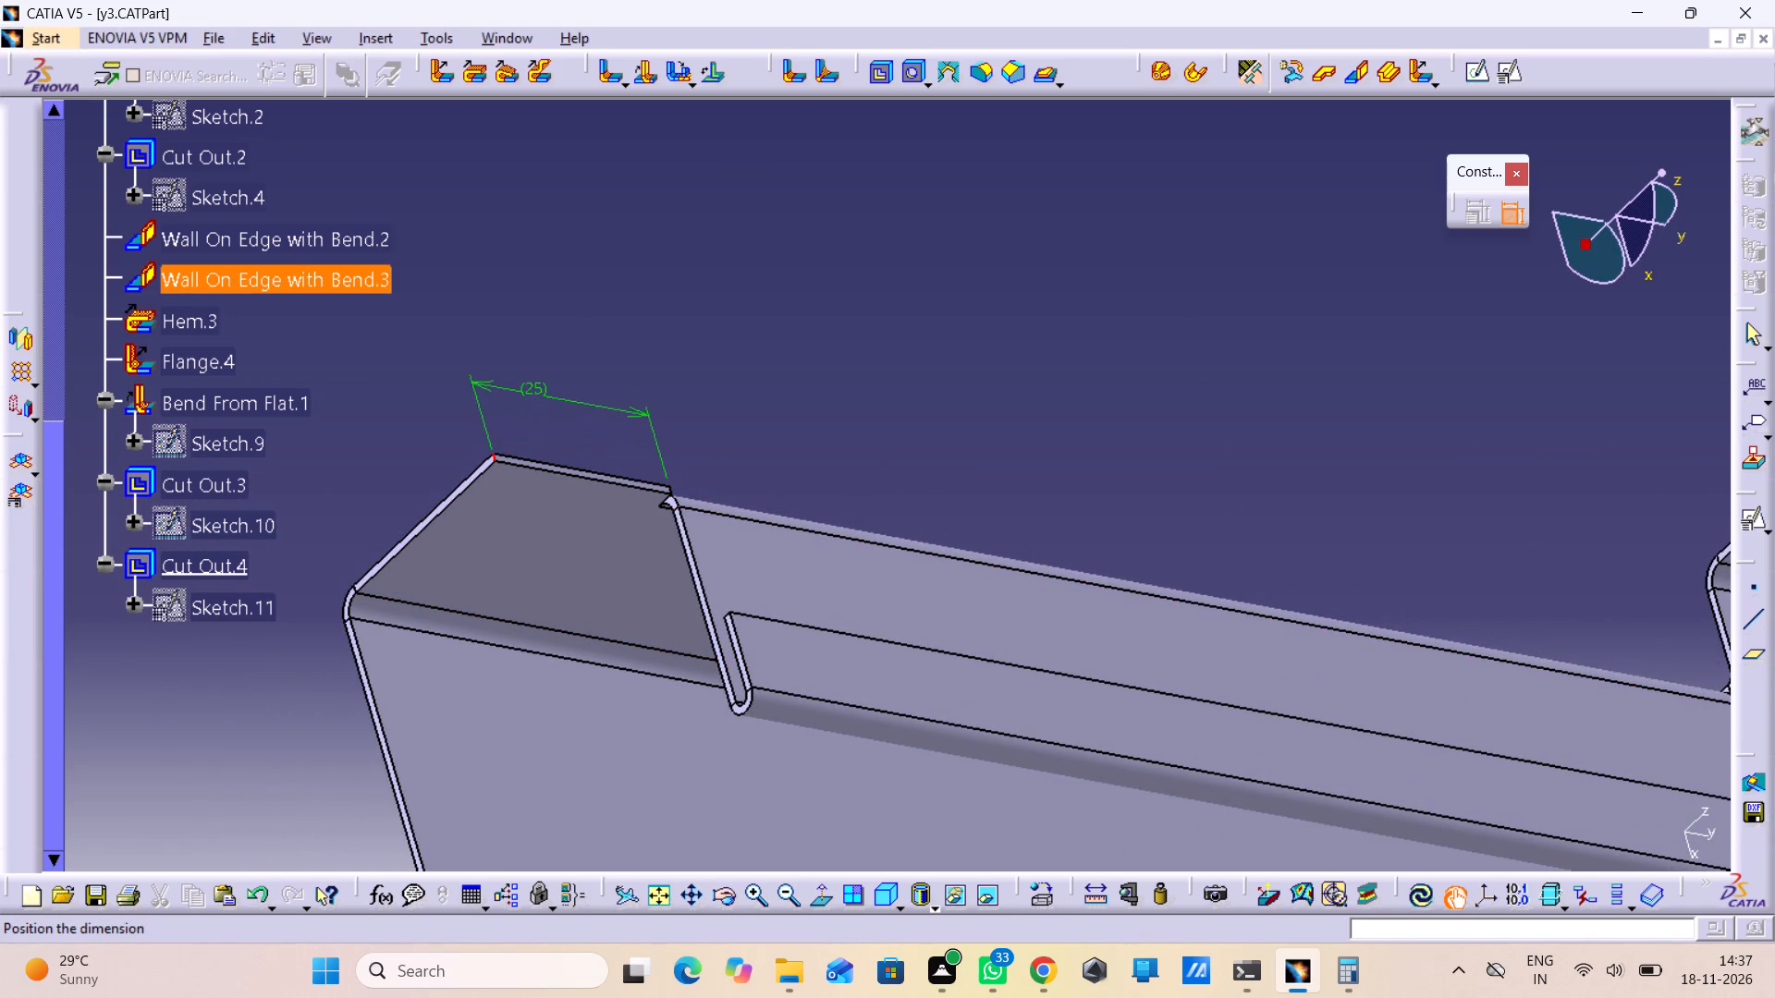
pyautogui.click(536, 389)
pyautogui.rightClick(536, 389)
pyautogui.click(594, 636)
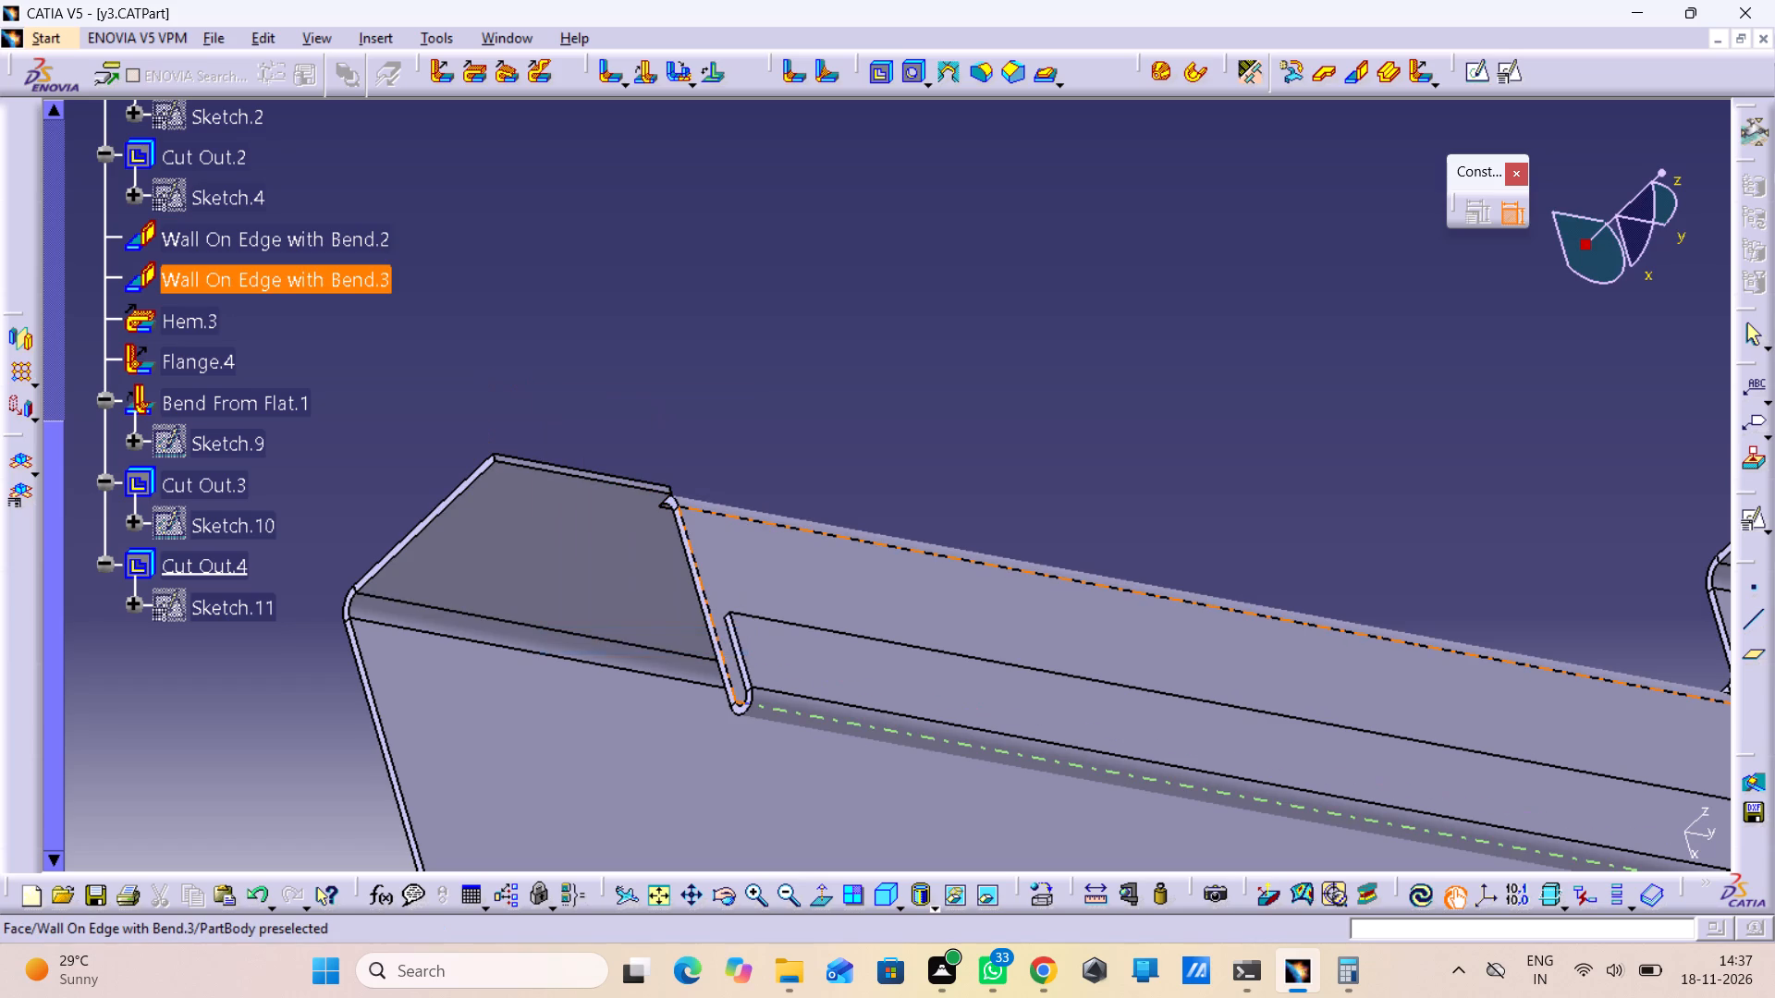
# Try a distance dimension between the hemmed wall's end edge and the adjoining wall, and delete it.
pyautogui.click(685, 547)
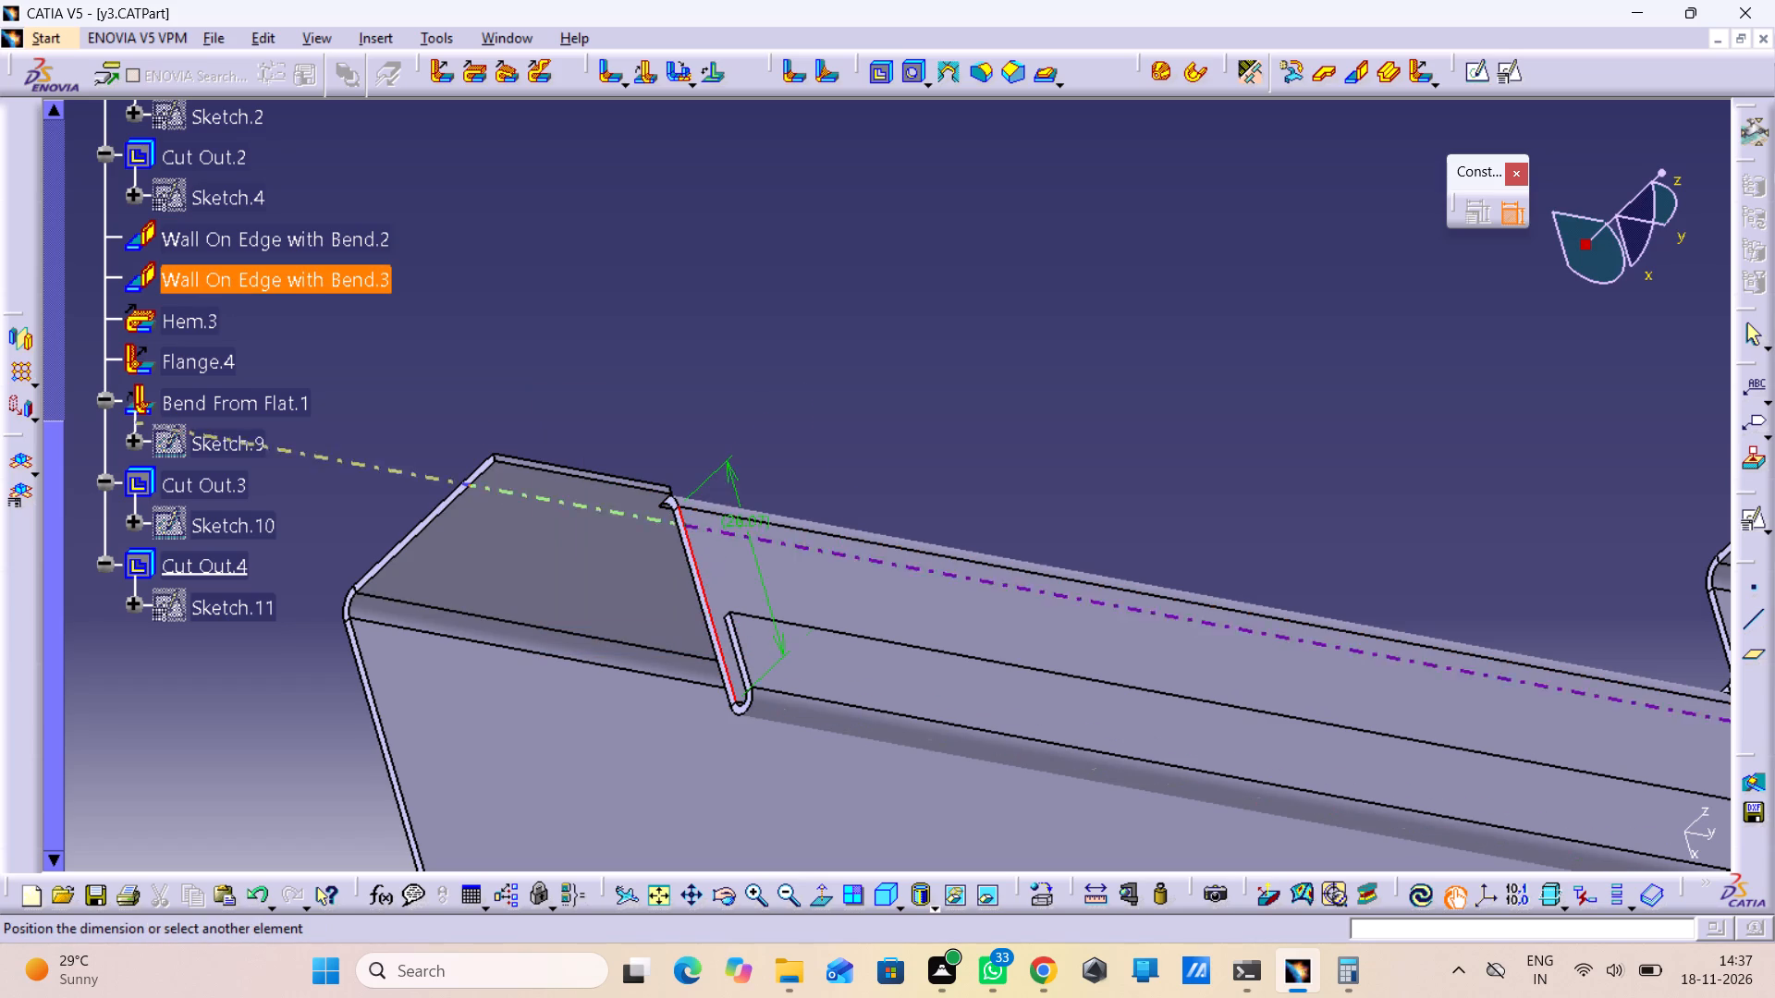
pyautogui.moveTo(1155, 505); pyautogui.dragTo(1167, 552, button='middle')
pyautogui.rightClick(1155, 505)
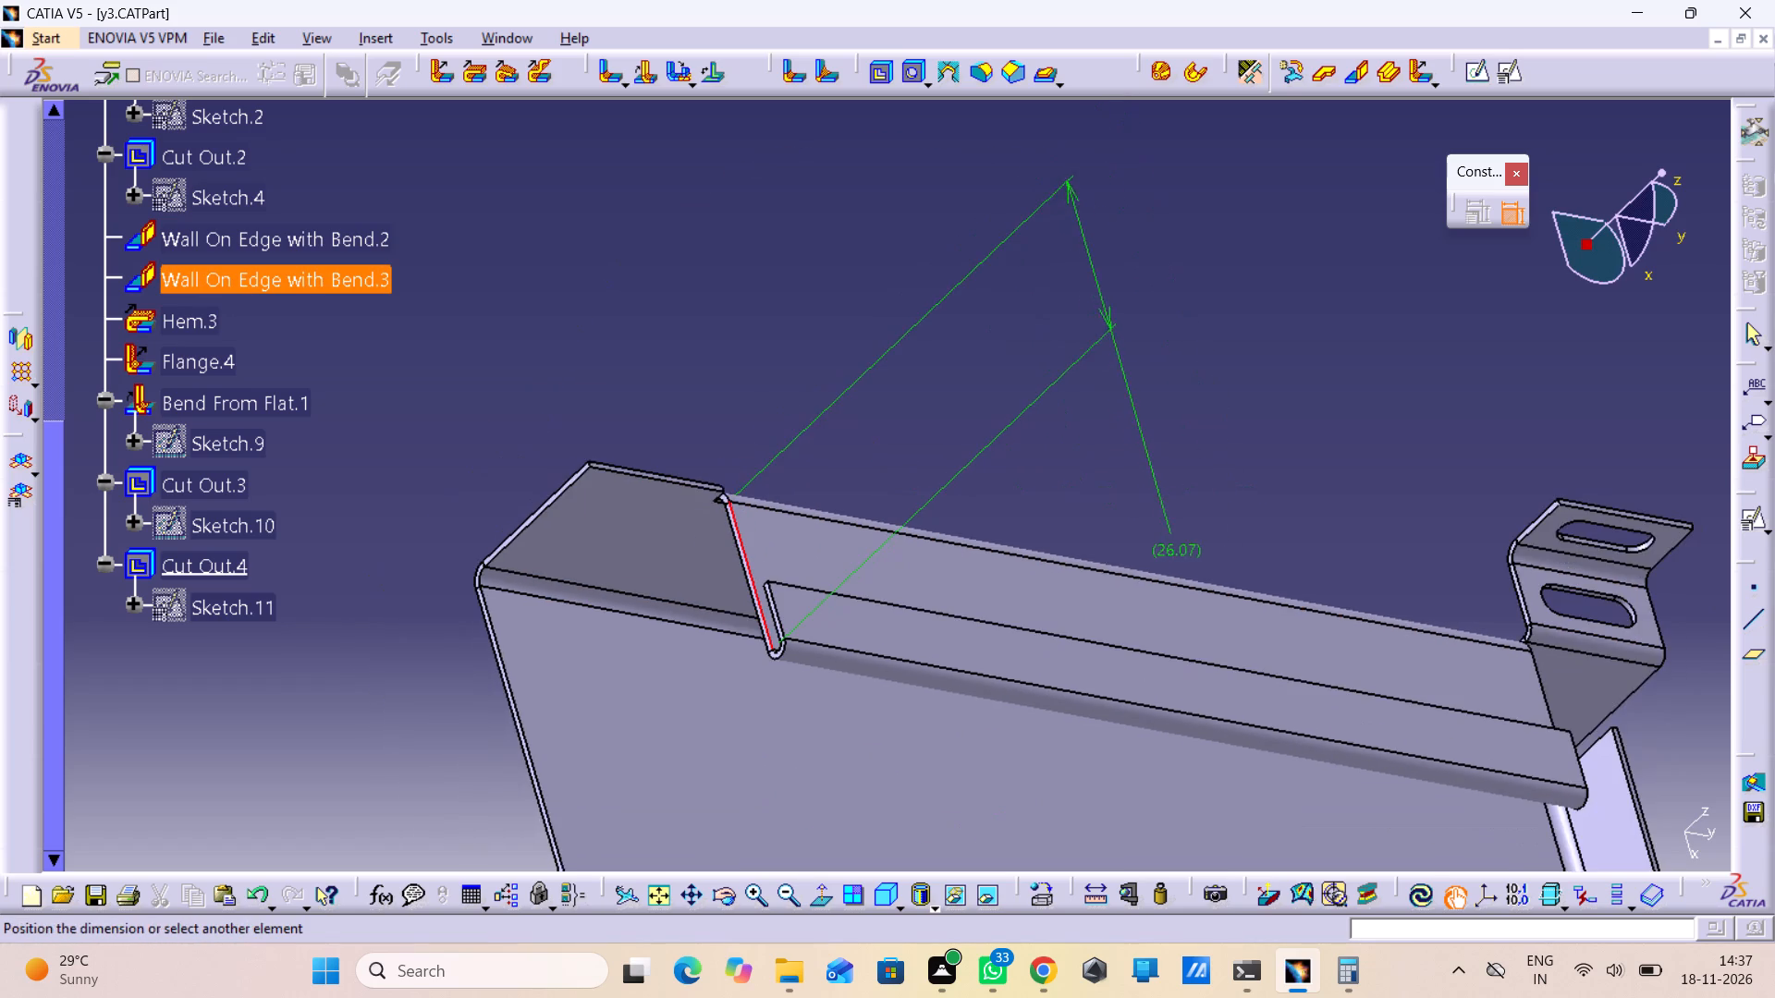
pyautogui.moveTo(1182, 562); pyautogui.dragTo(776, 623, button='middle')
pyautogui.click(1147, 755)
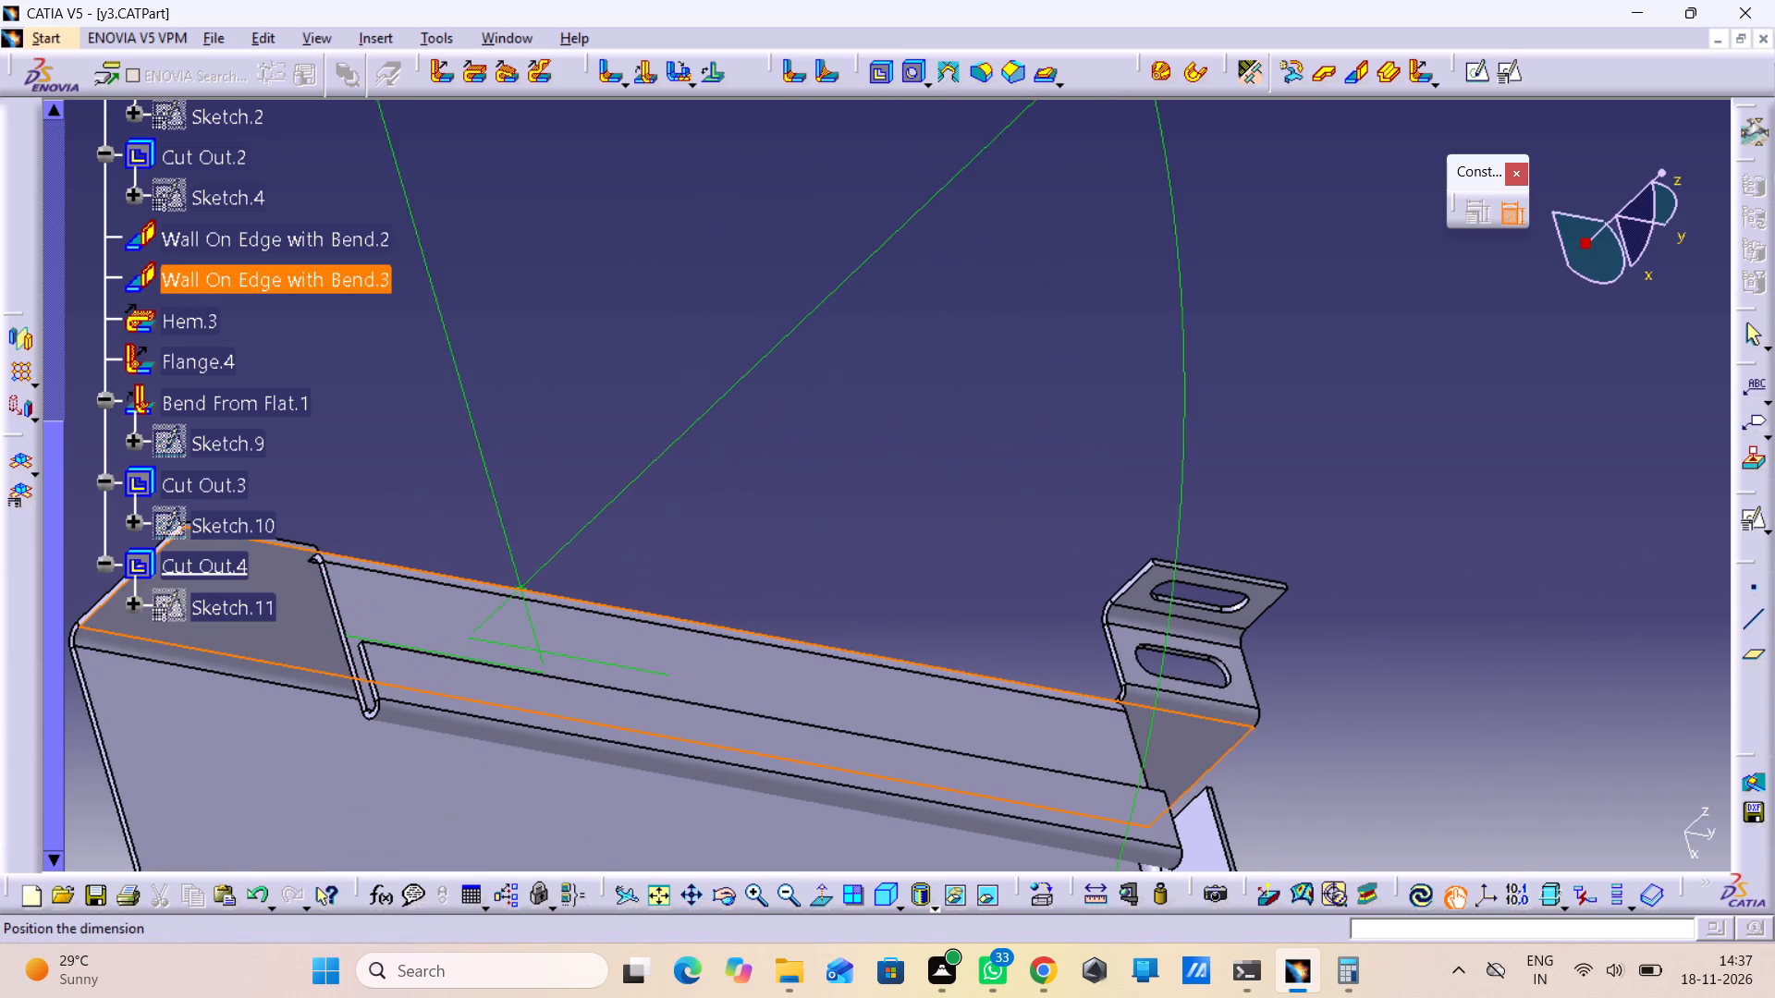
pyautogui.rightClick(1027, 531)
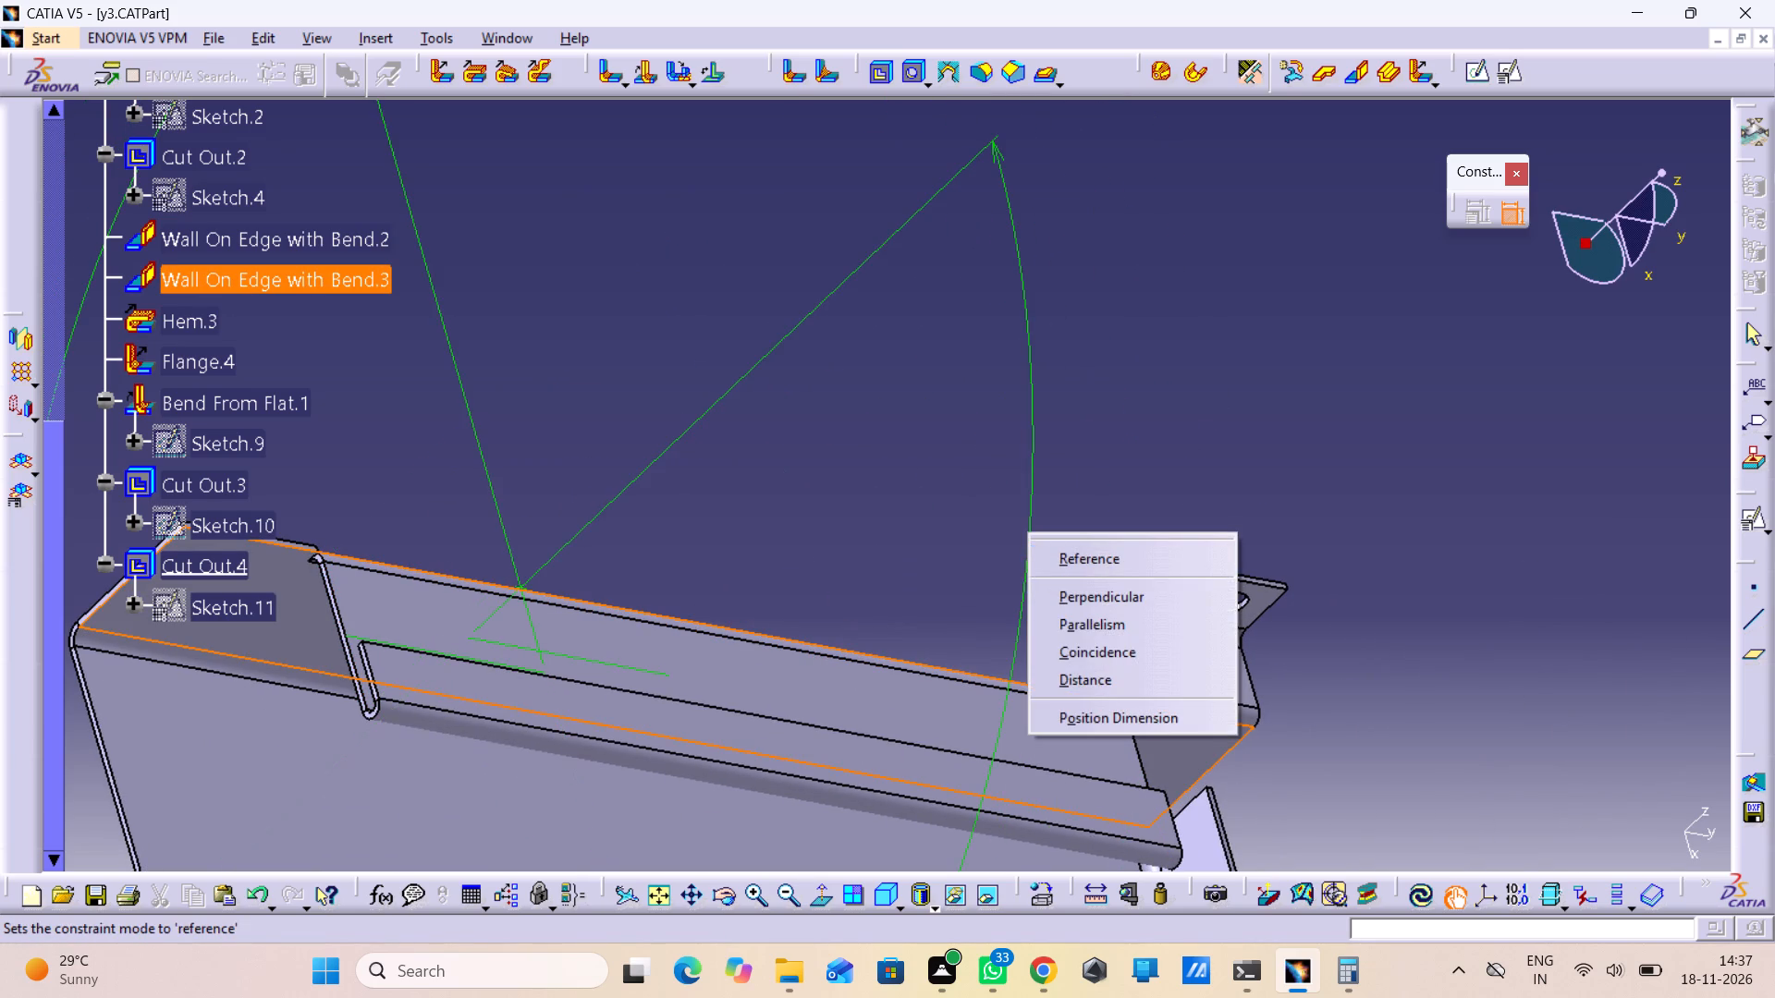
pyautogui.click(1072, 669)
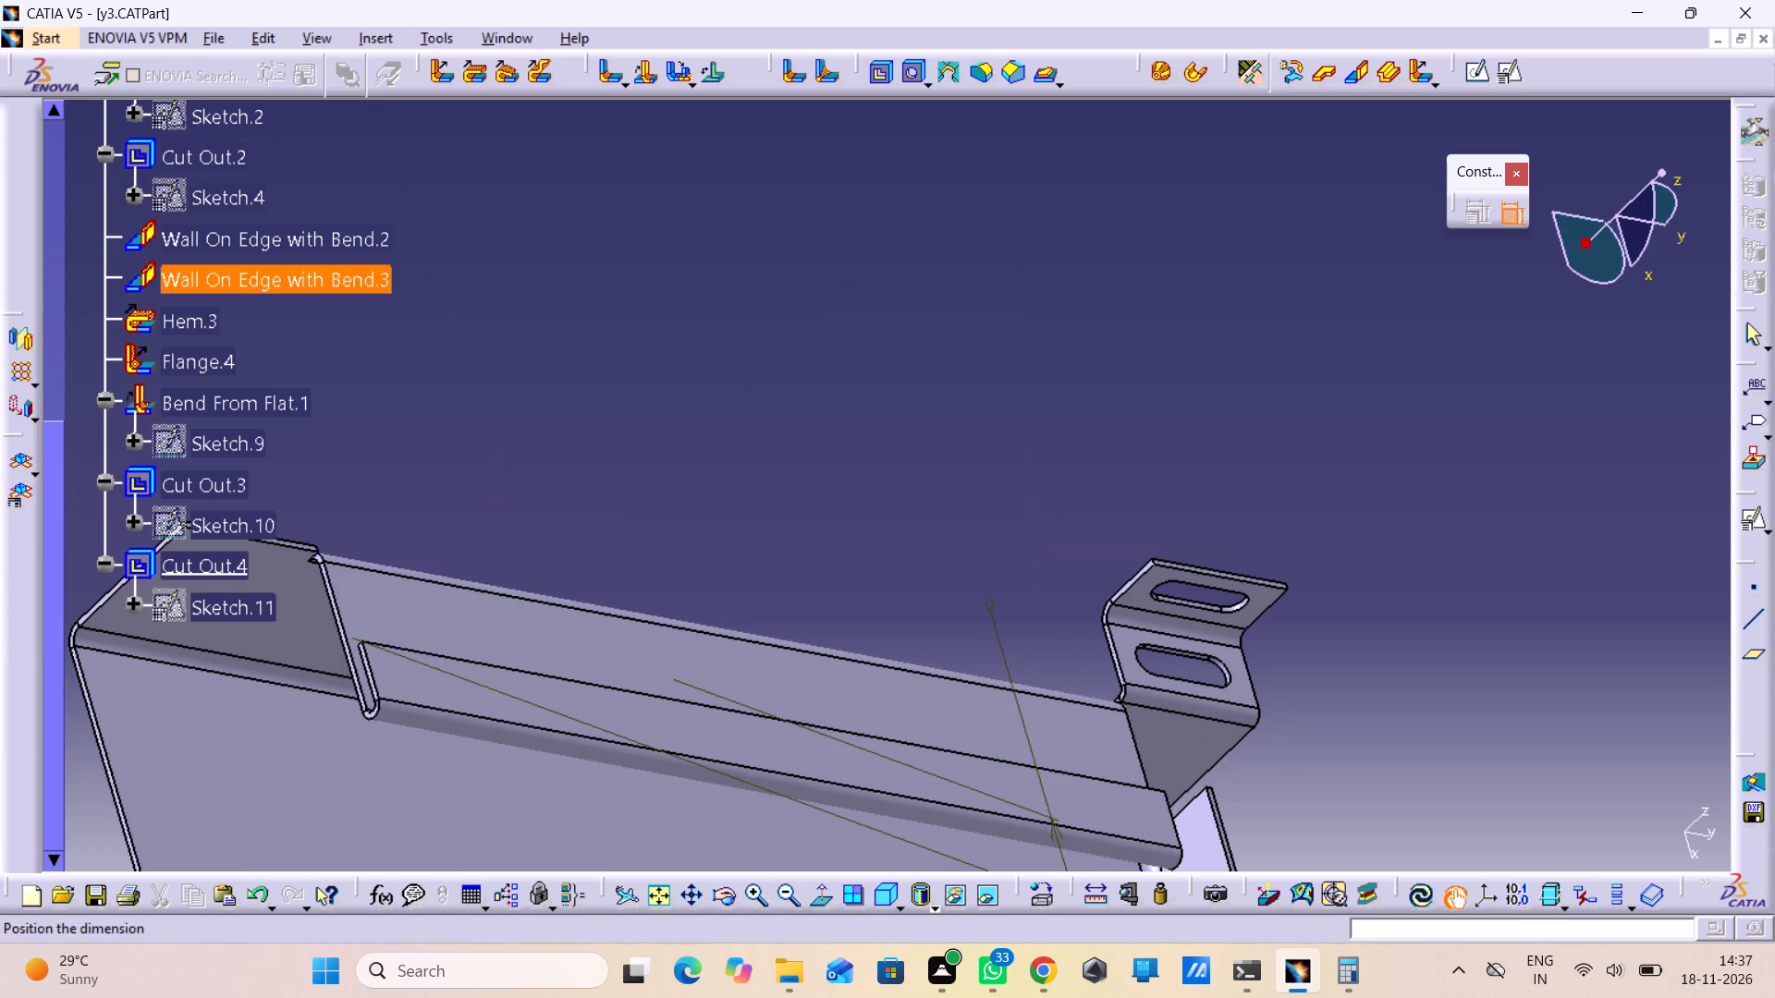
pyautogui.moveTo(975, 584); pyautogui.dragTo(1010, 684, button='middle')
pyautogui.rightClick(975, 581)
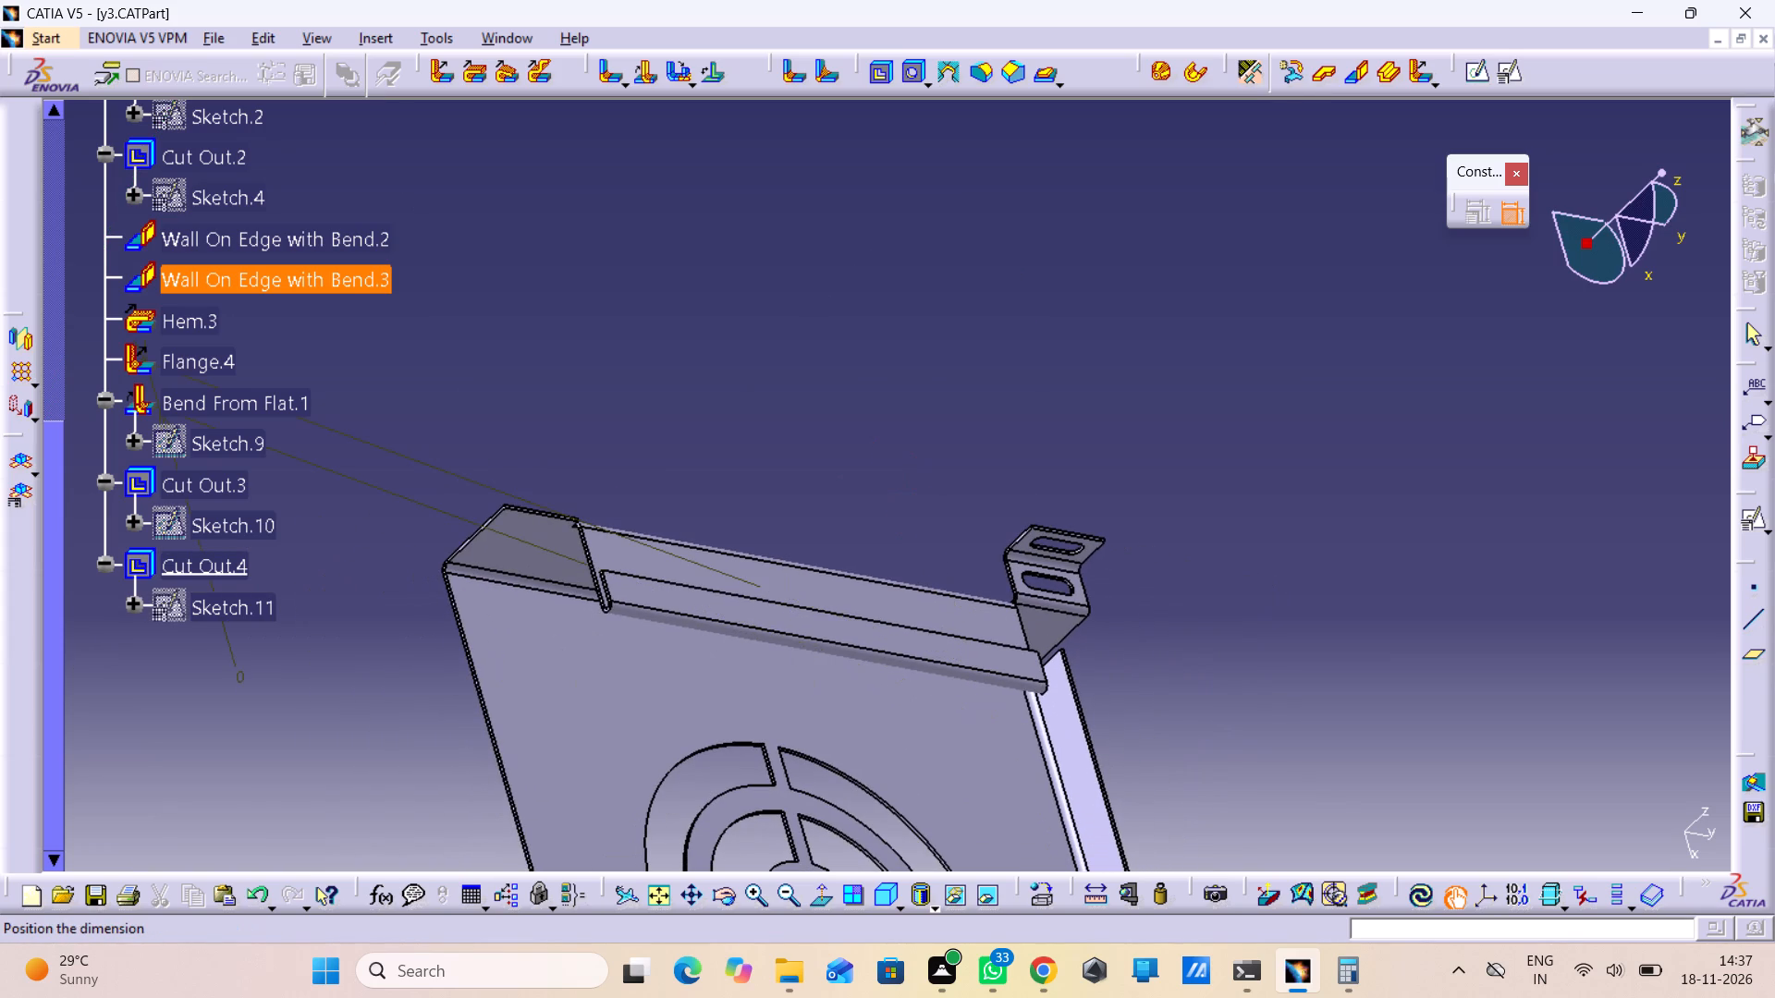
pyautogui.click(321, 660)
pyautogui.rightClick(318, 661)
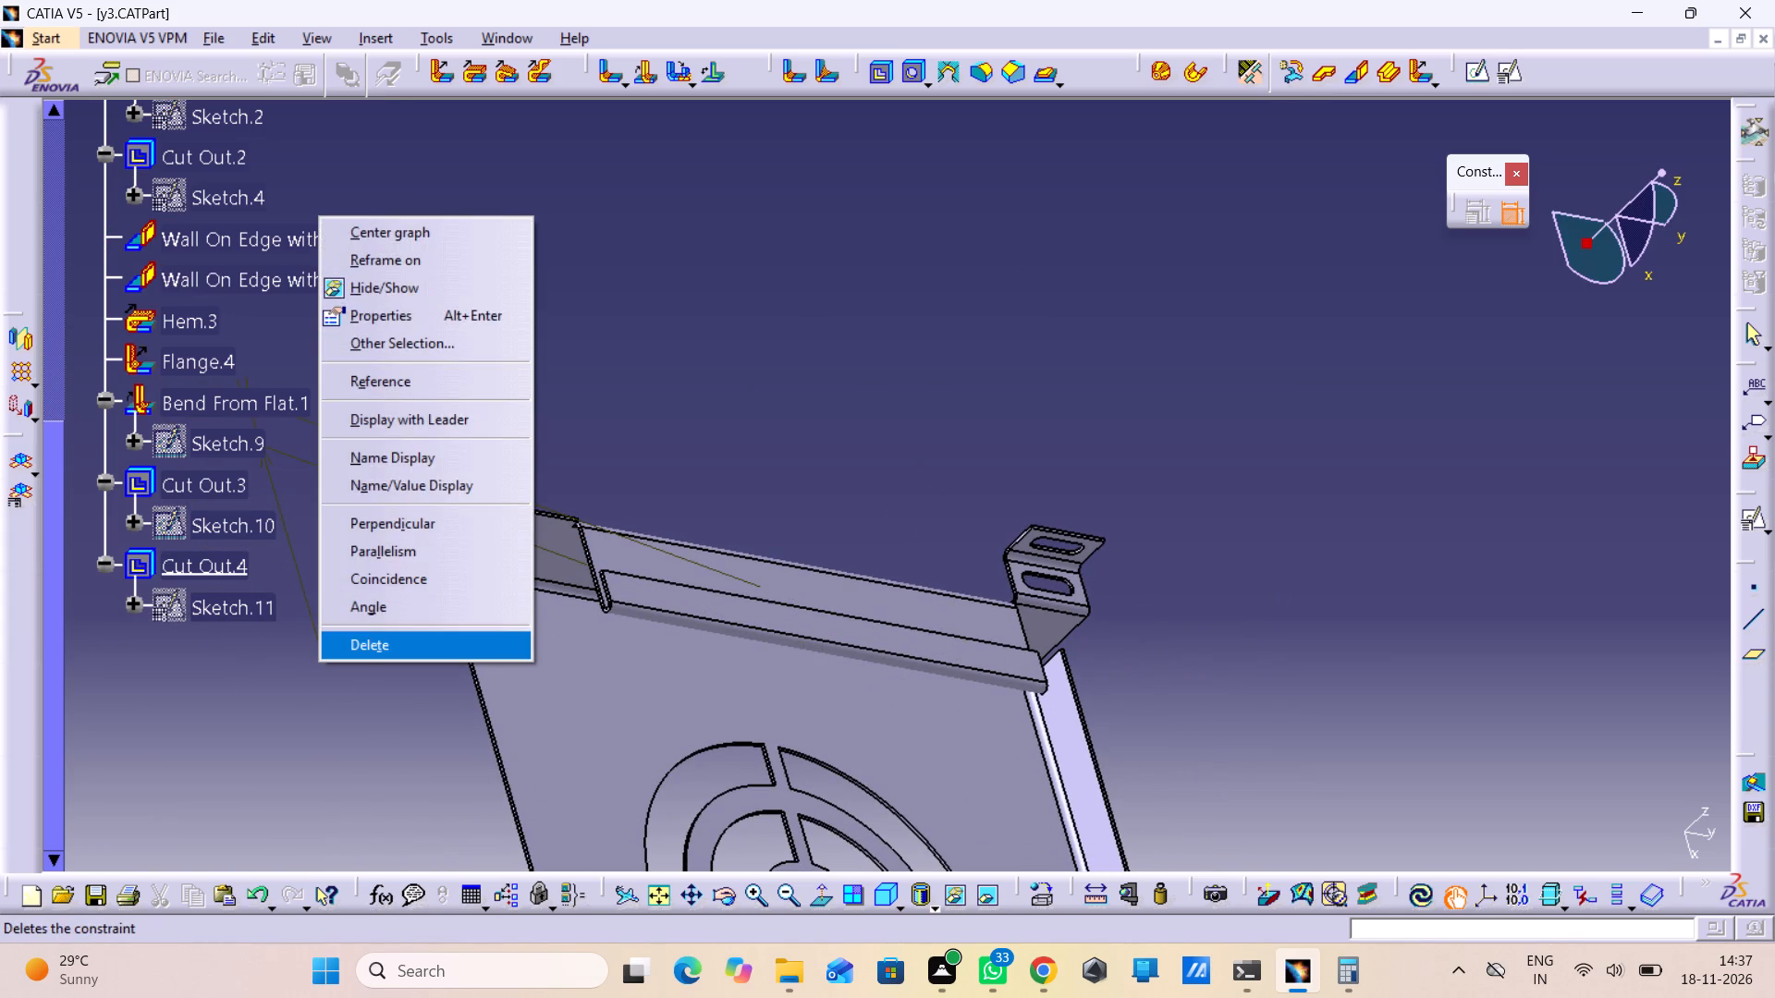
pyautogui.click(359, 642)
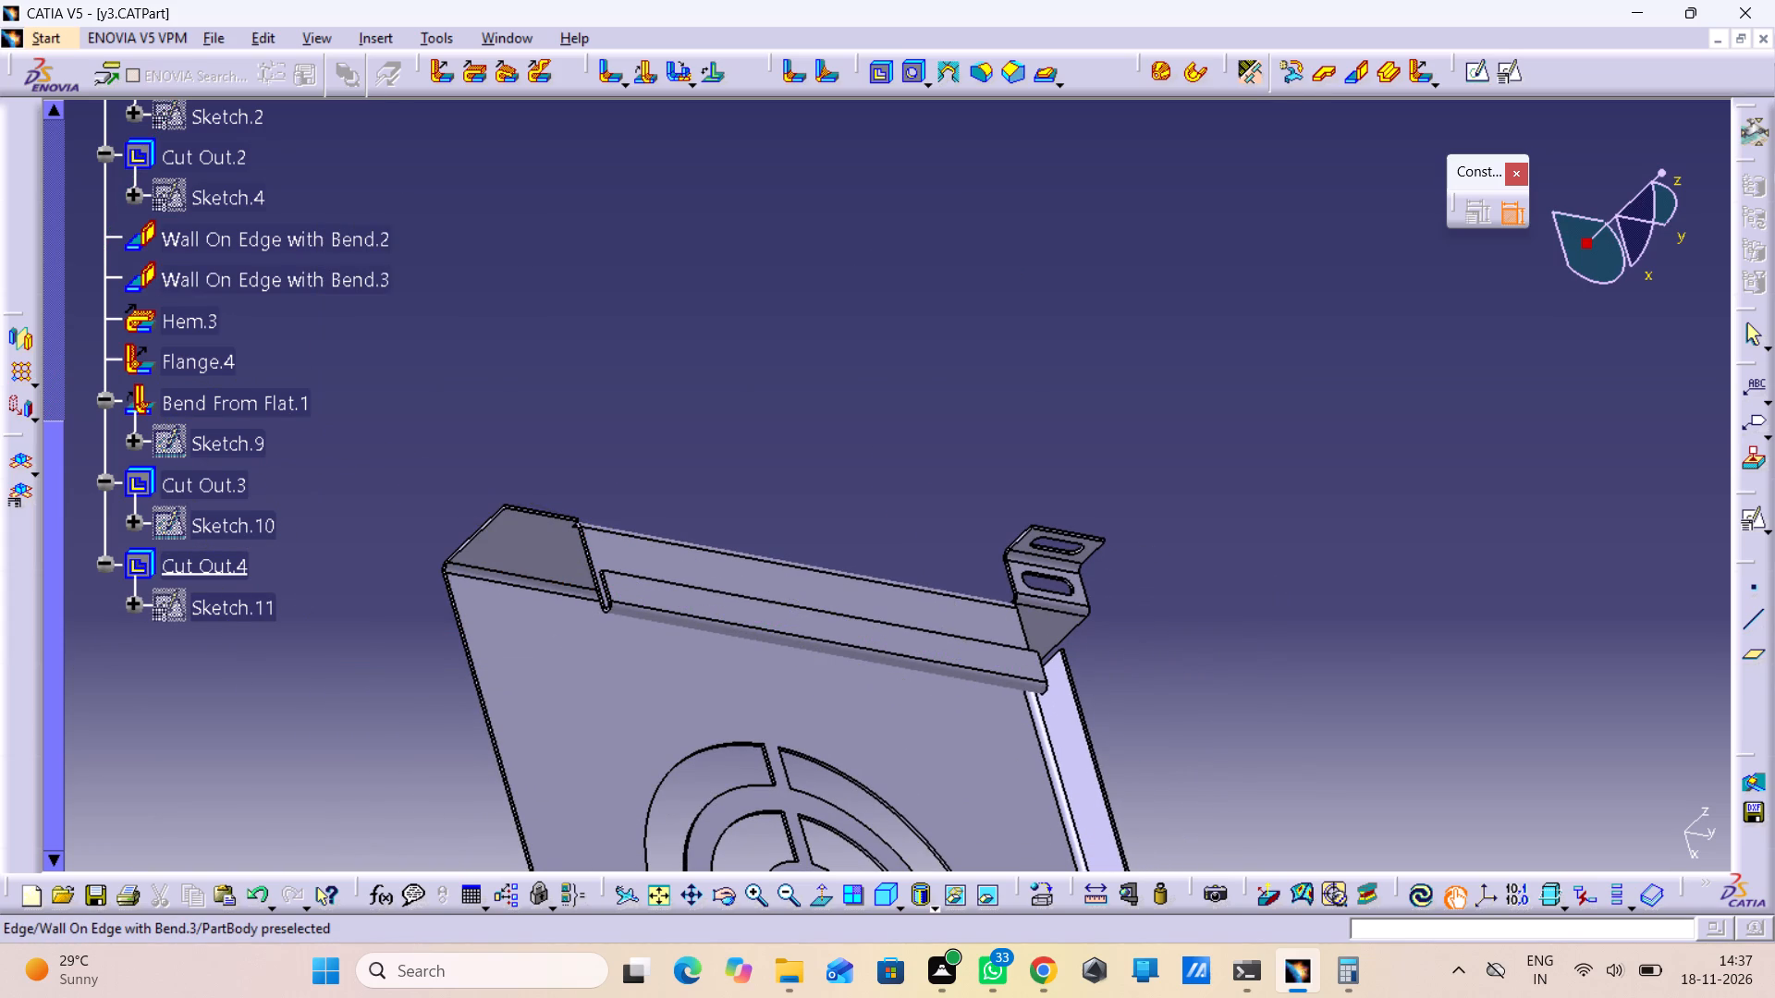
# Measure the hemmed wall's end edge opposite the corner tab with a temporary dimension and delete it.
pyautogui.click(594, 593)
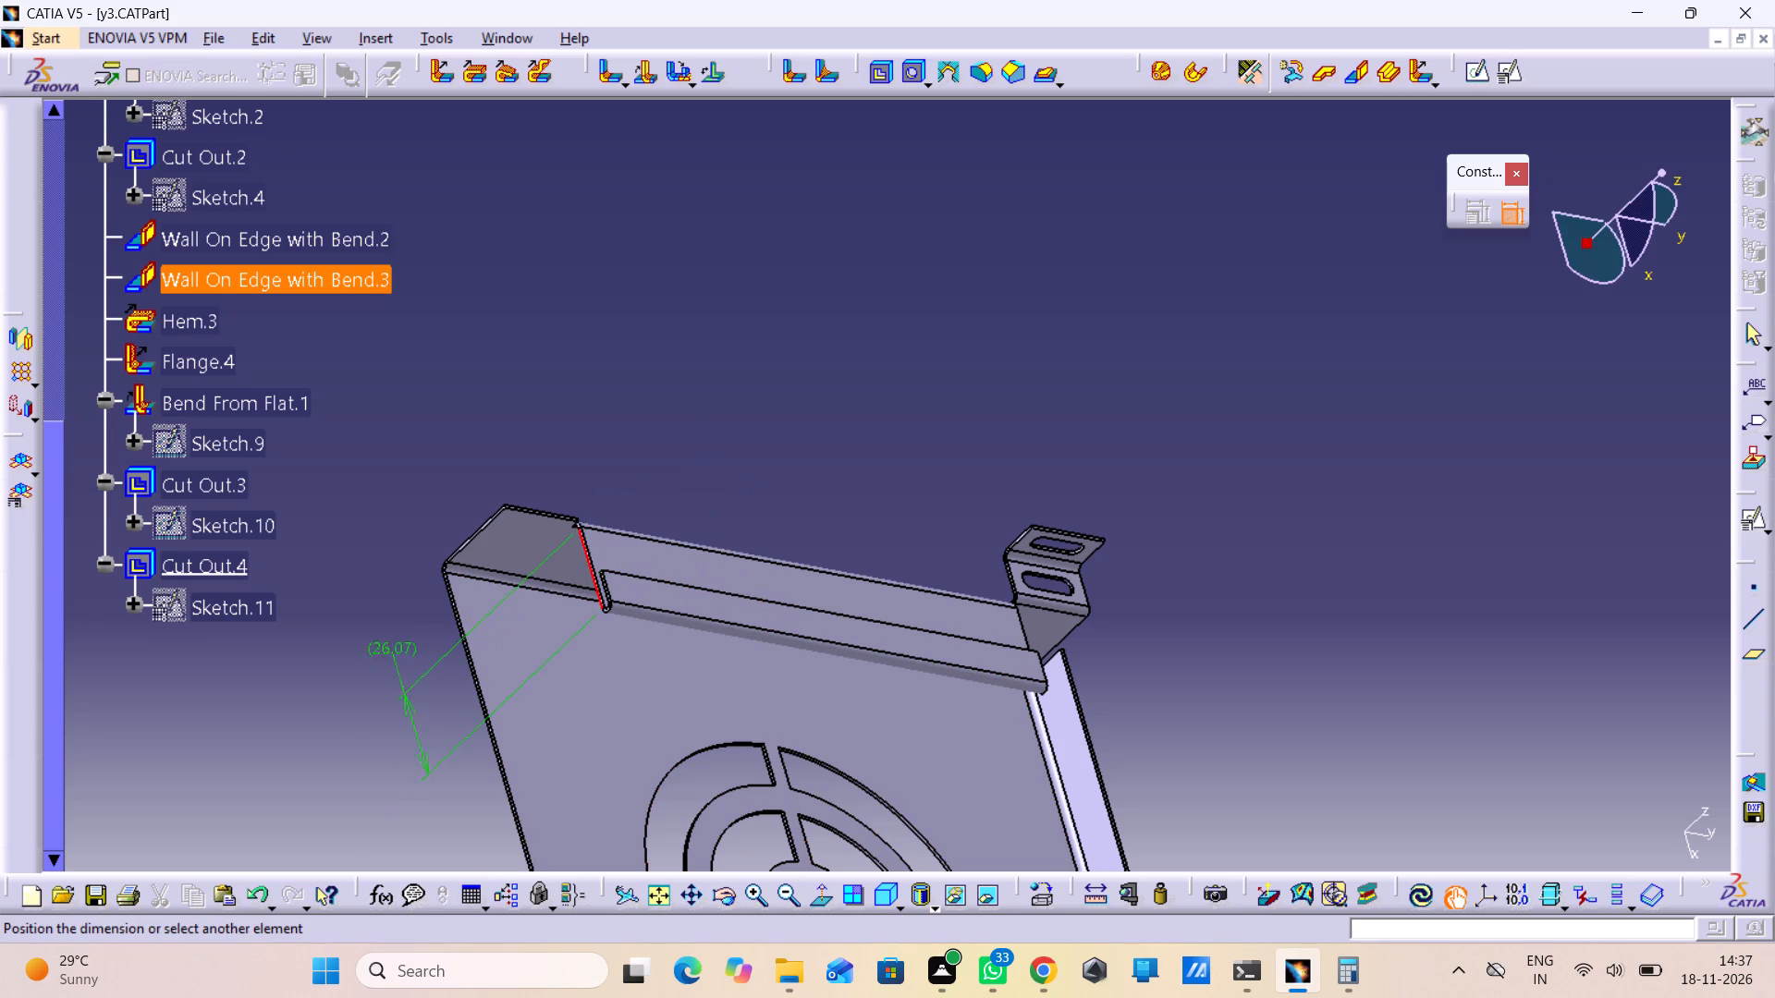
pyautogui.click(302, 698)
pyautogui.rightClick(302, 698)
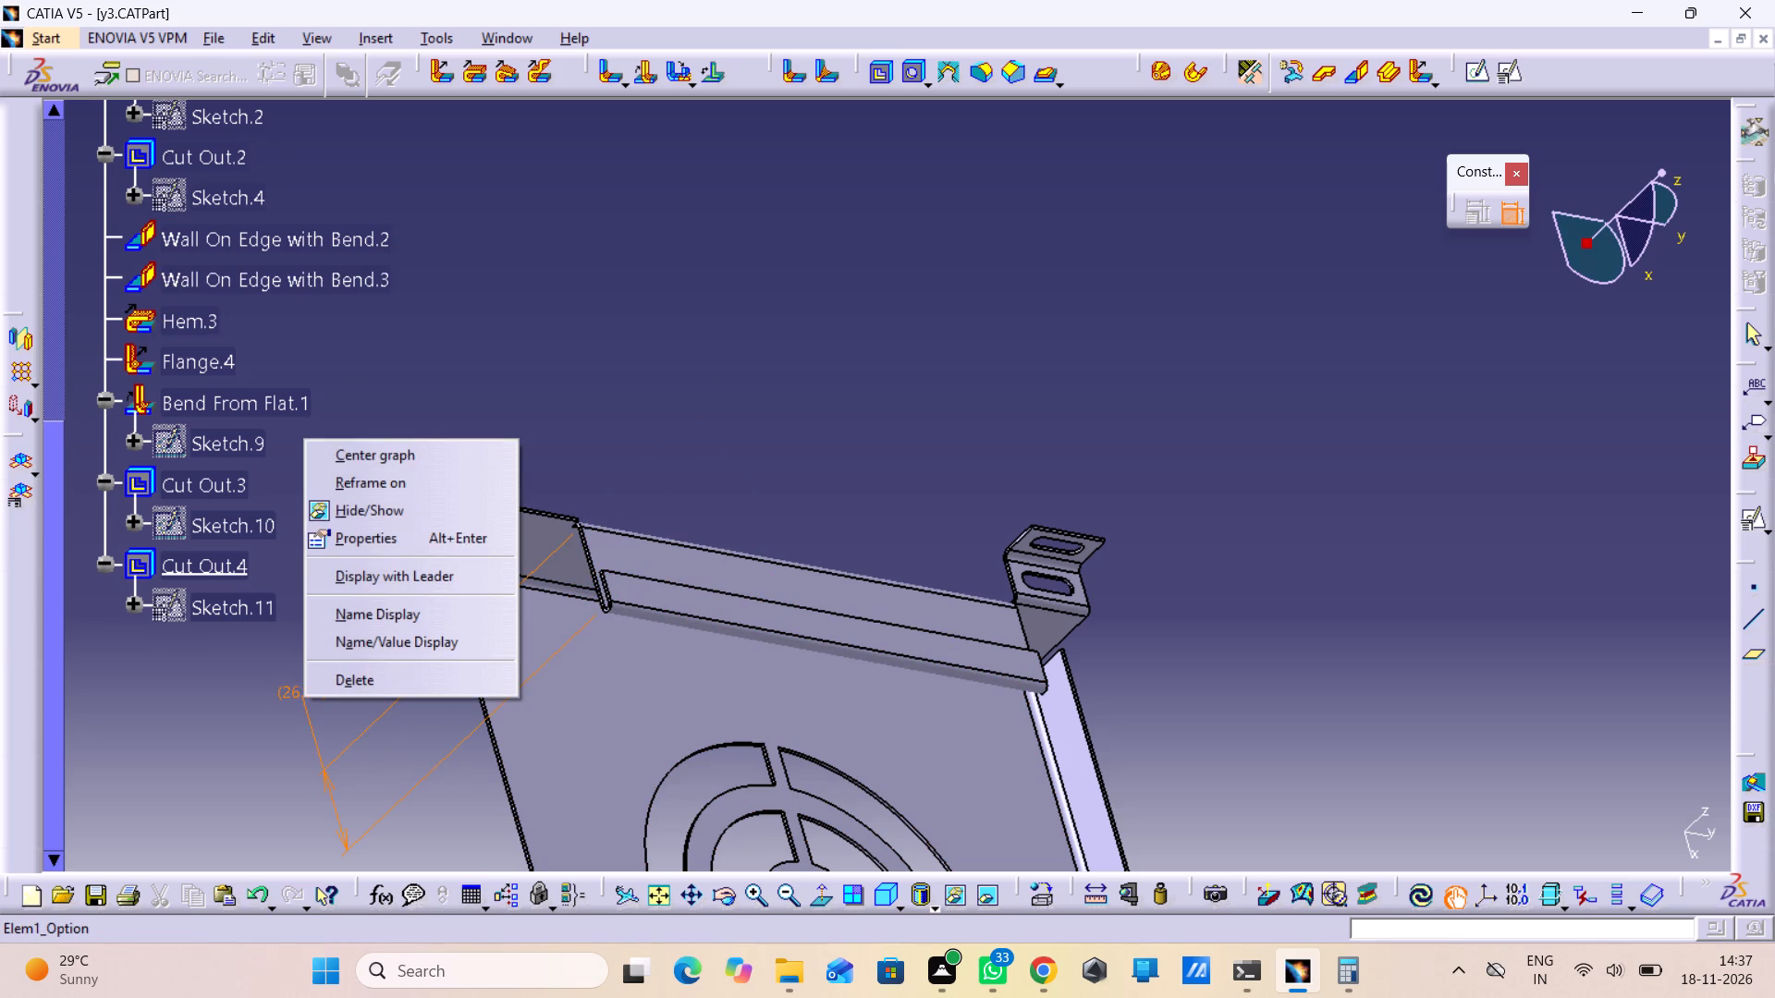
pyautogui.click(402, 695)
pyautogui.click(408, 675)
# Switch to Calculator and subtract 29.07 from 54.42.
pyautogui.click(1331, 969)
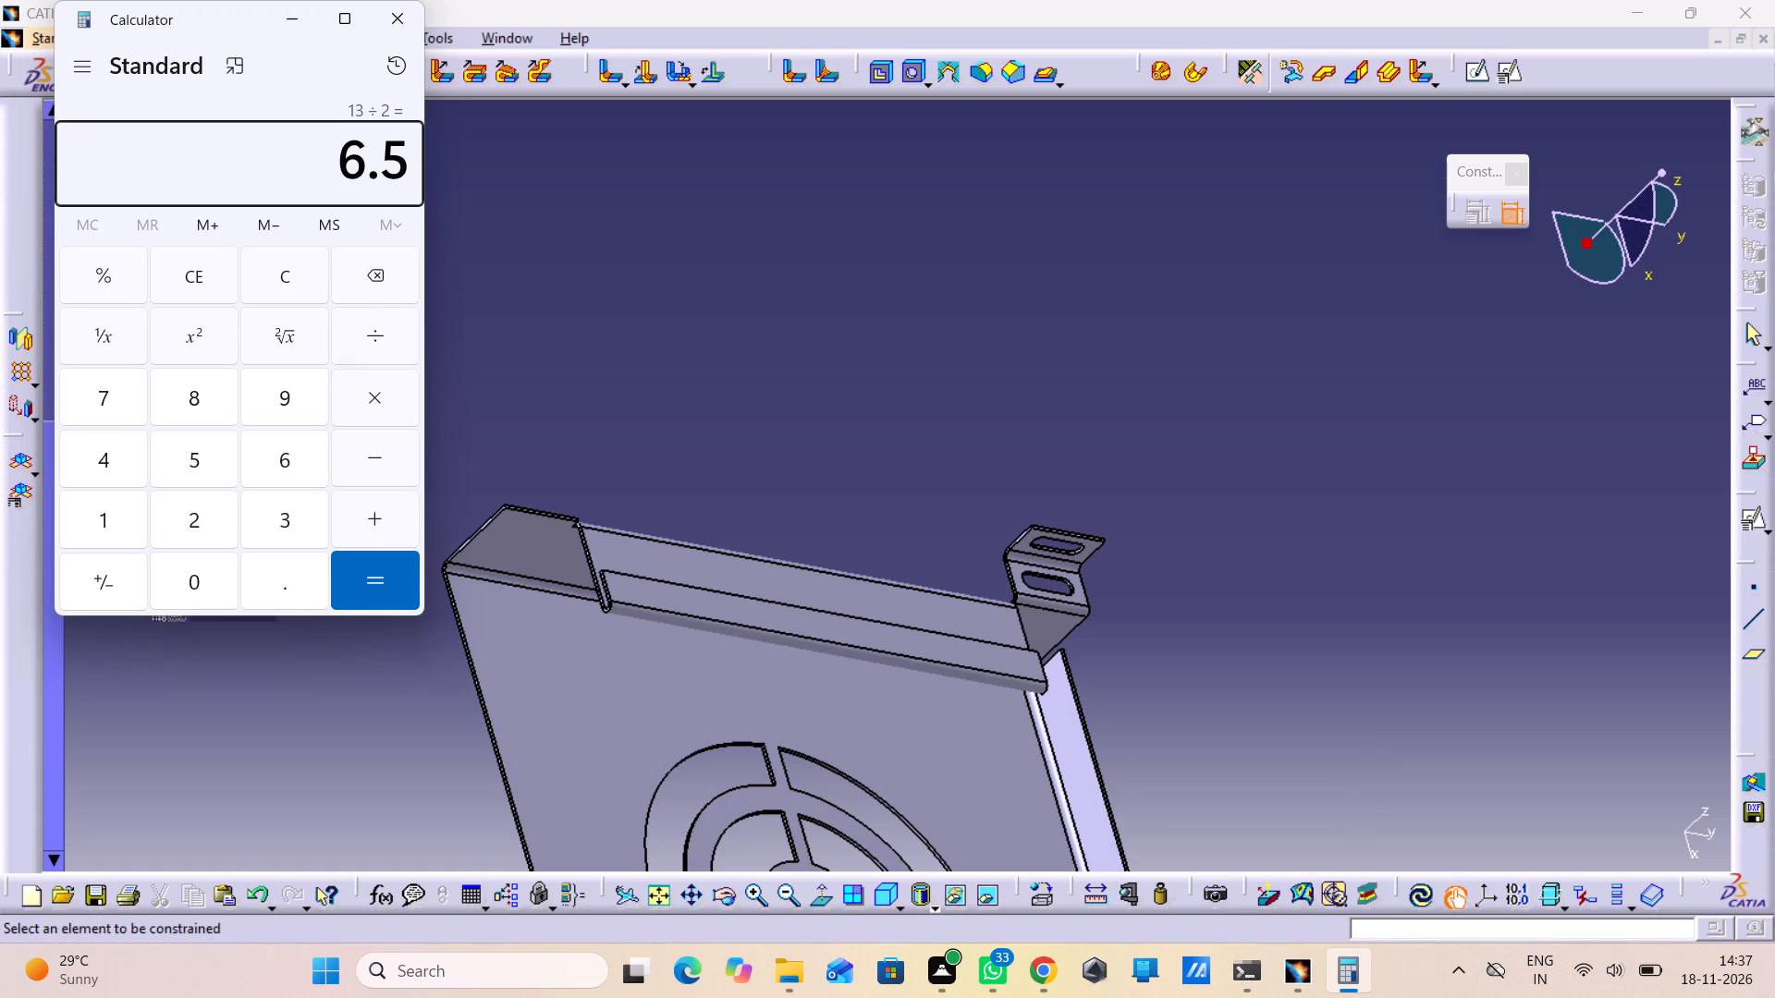
pyautogui.click(264, 272)
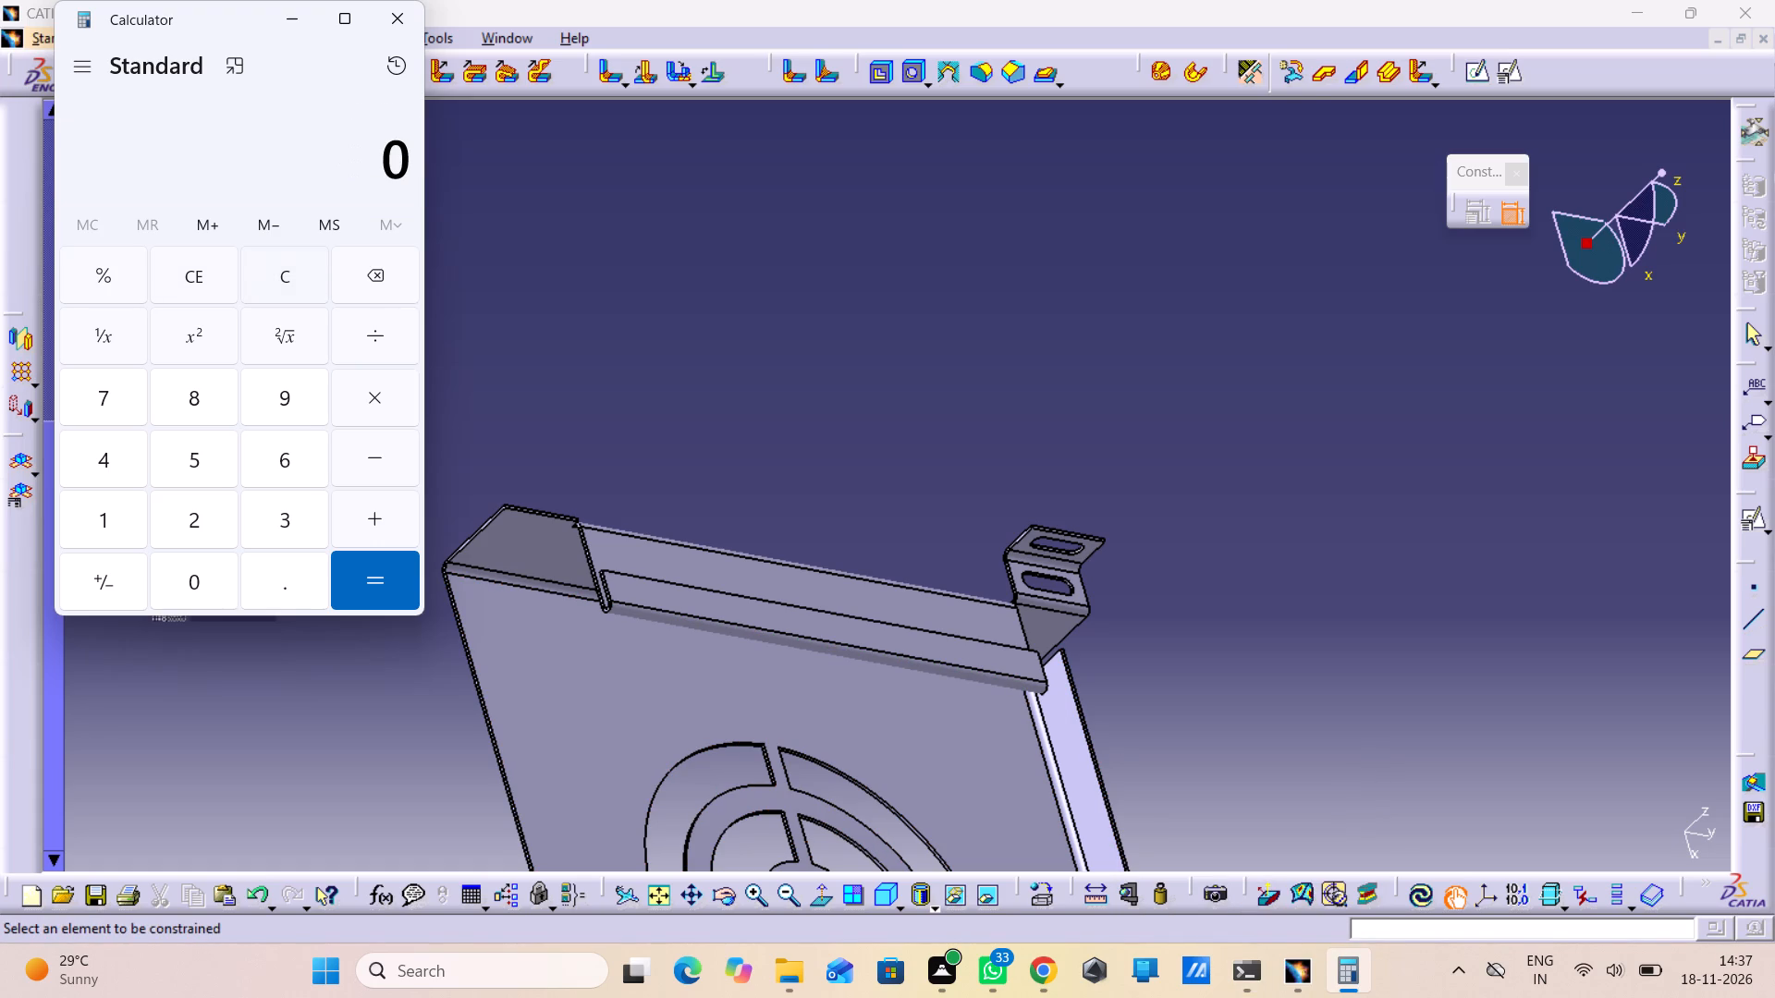
pyautogui.press('5')
pyautogui.press('4')
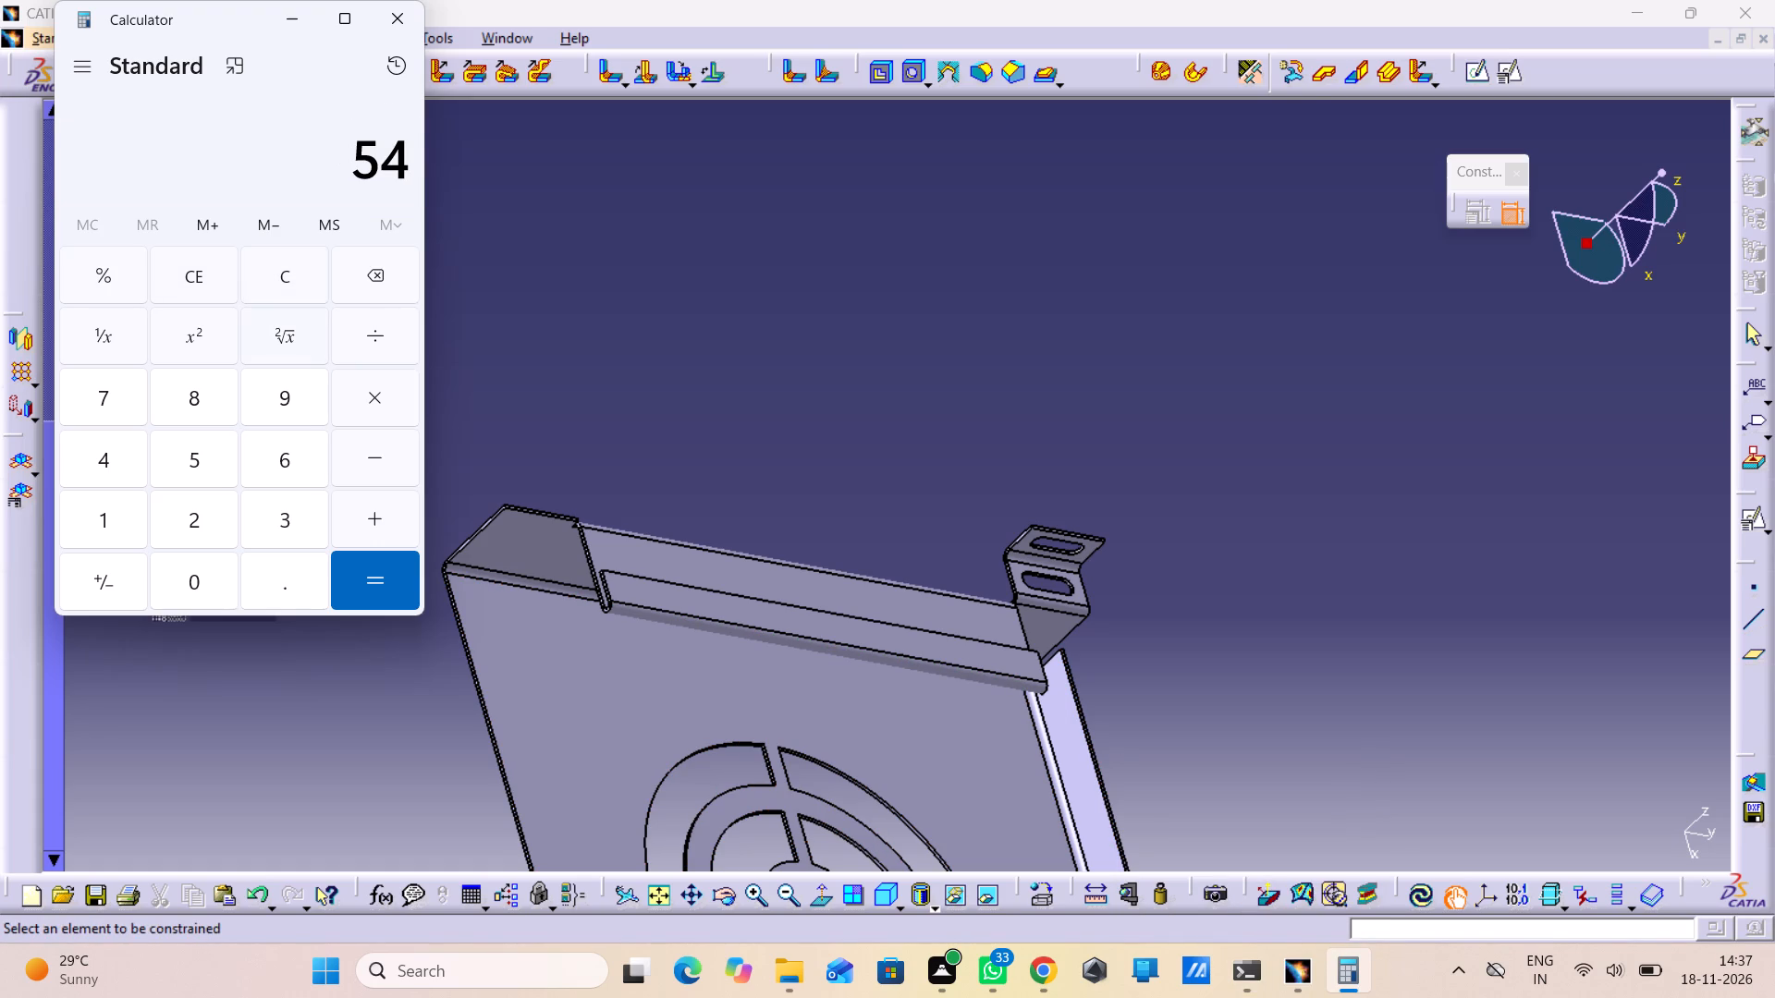
pyautogui.press('.')
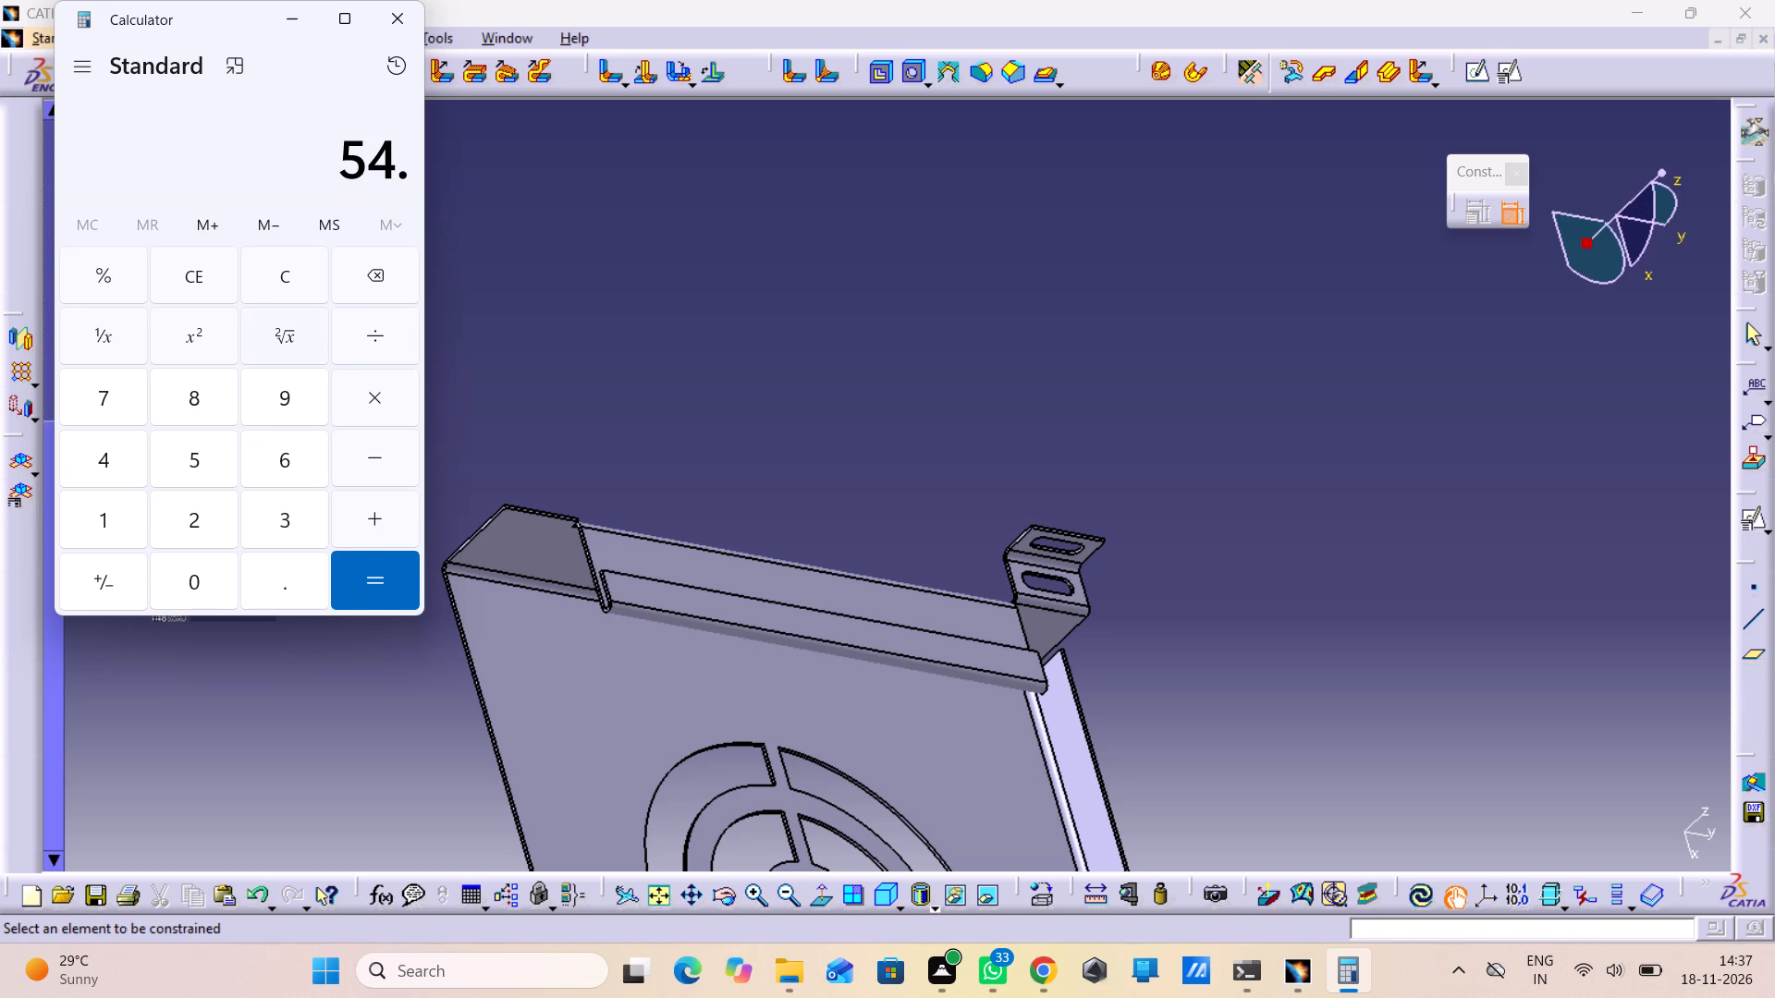
pyautogui.write('42-')
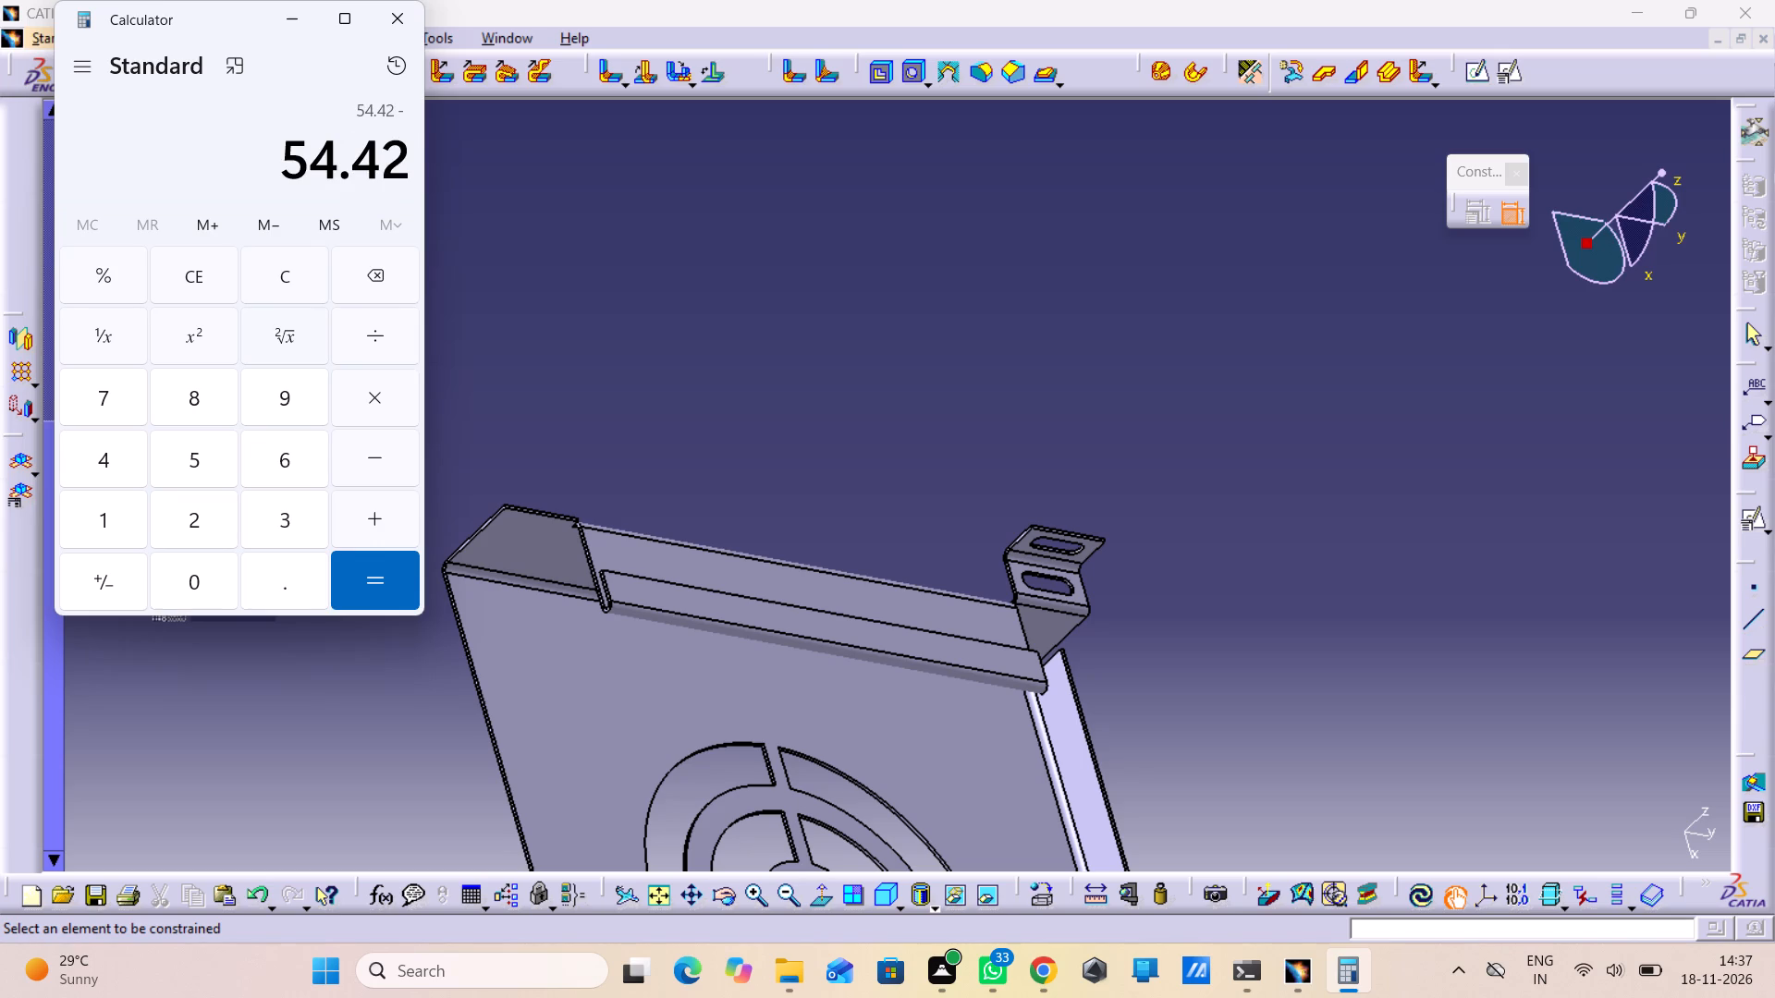
pyautogui.write('22')
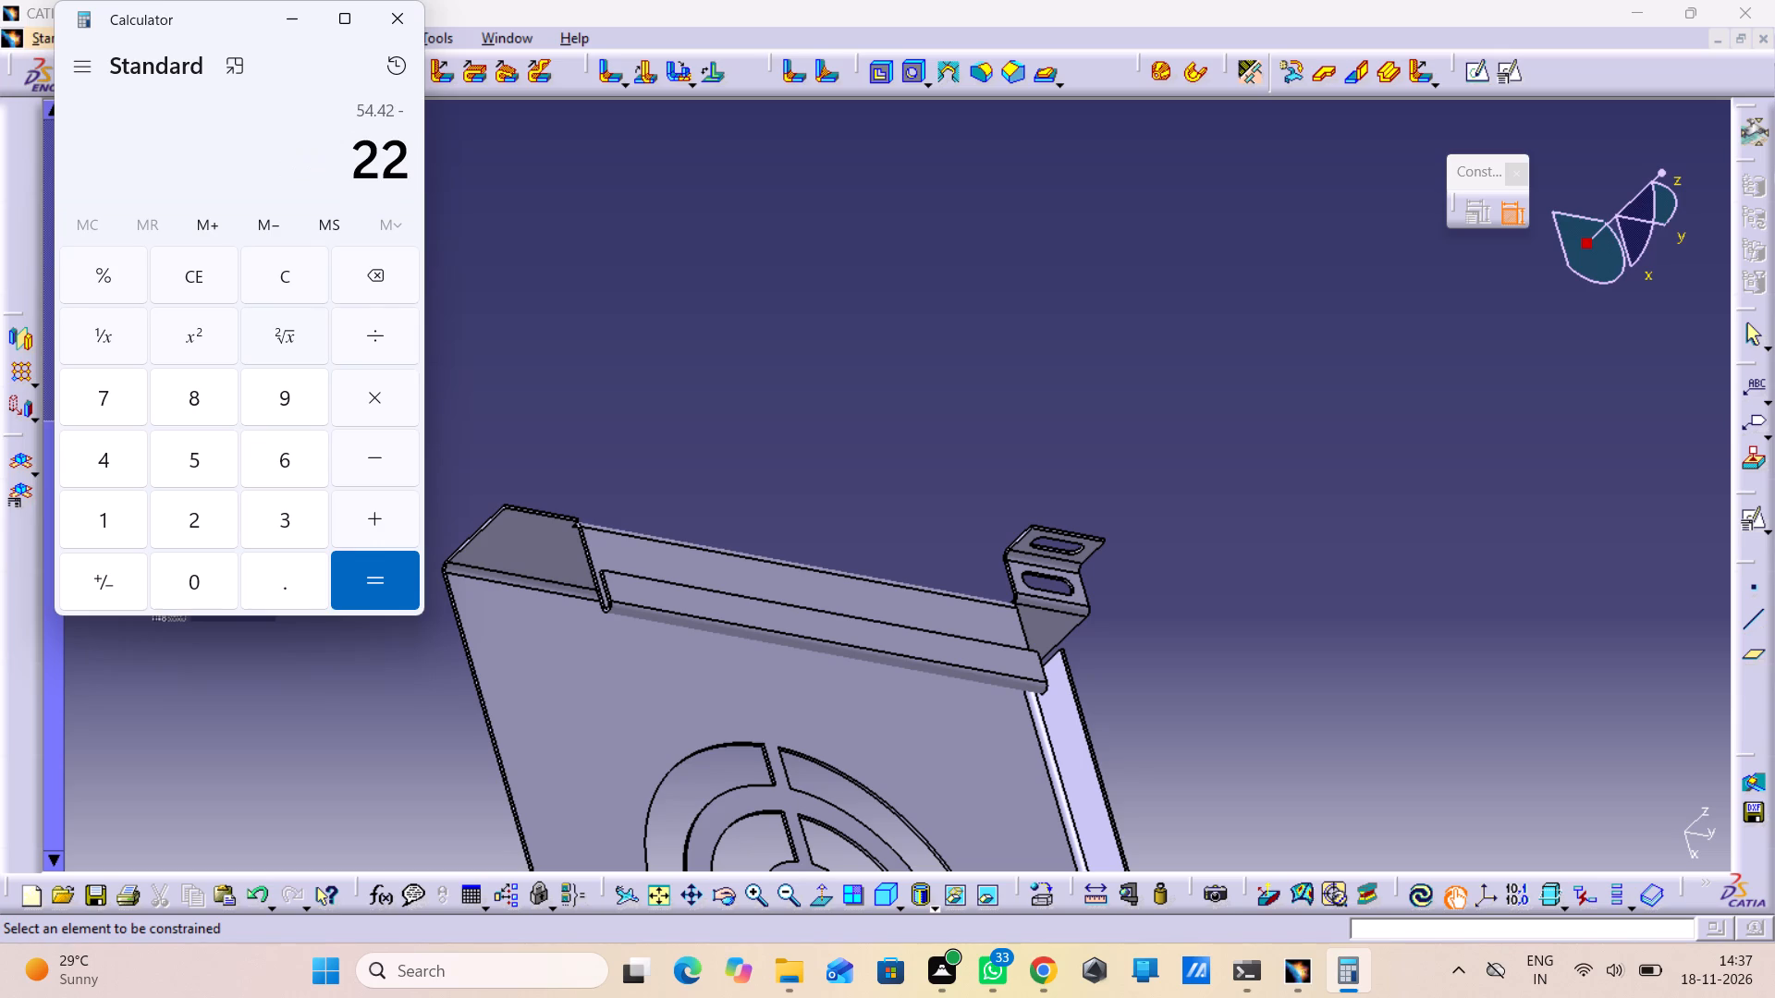
pyautogui.press('BackSpace')
pyautogui.press('9')
pyautogui.write('.07')
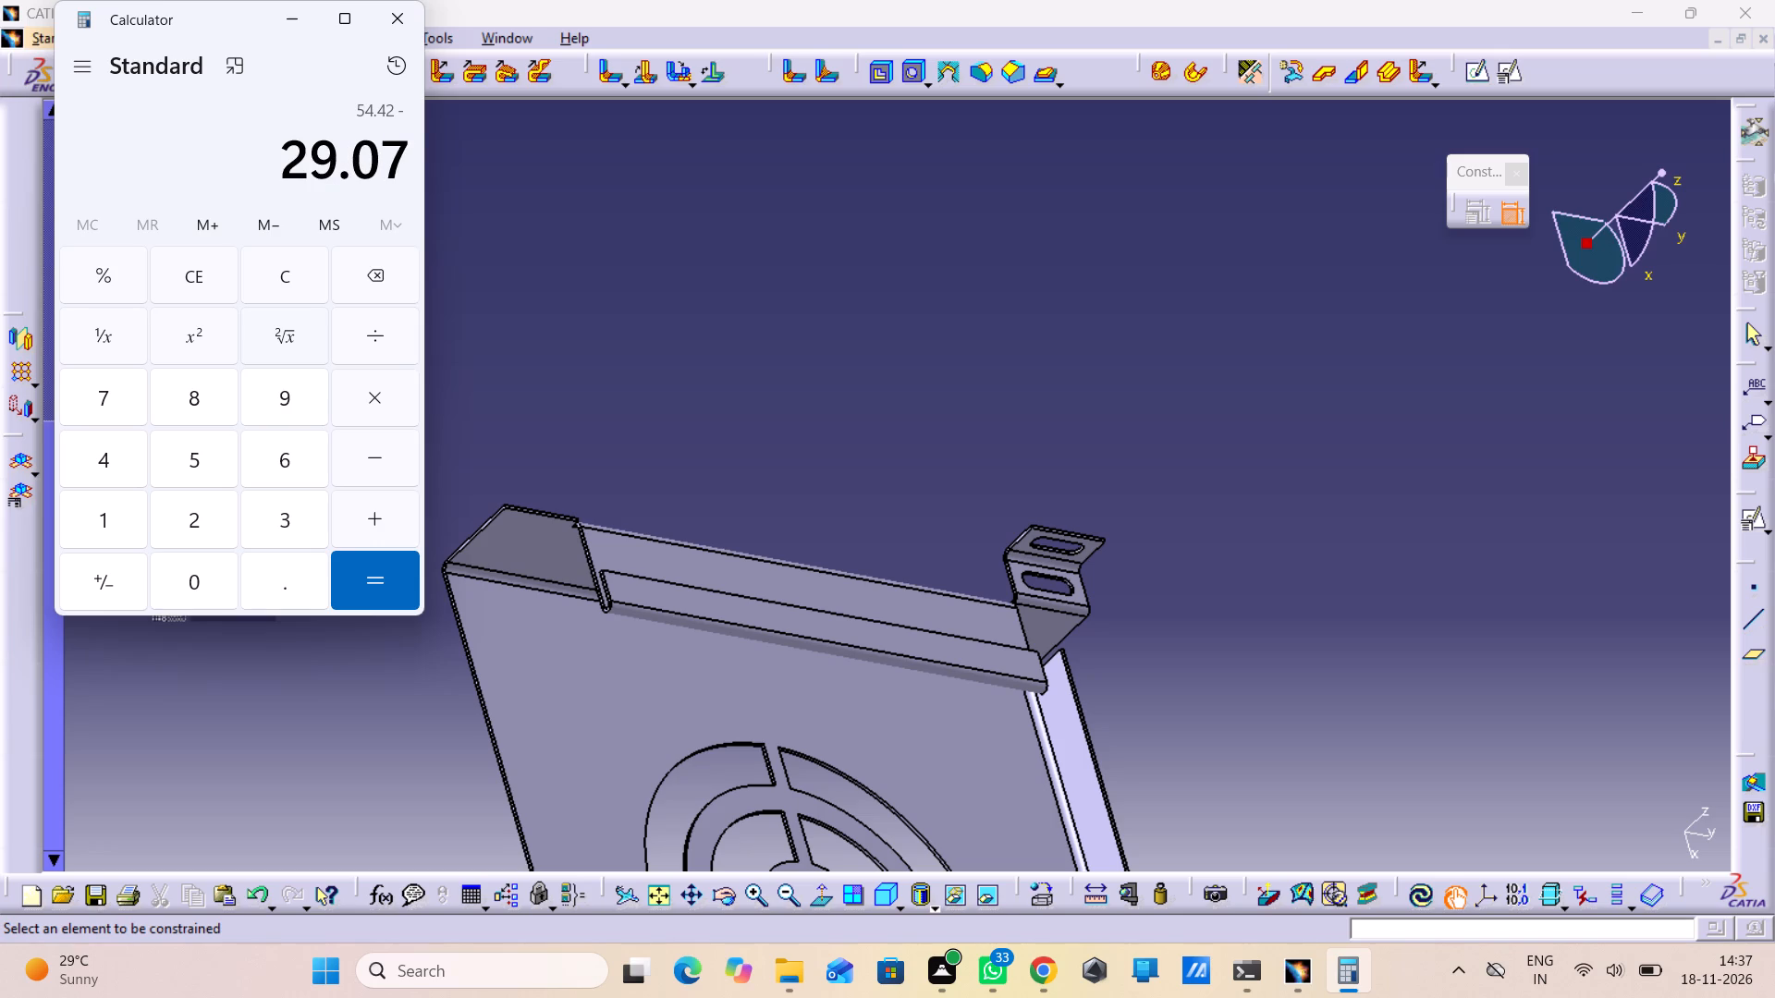
pyautogui.press('Return')
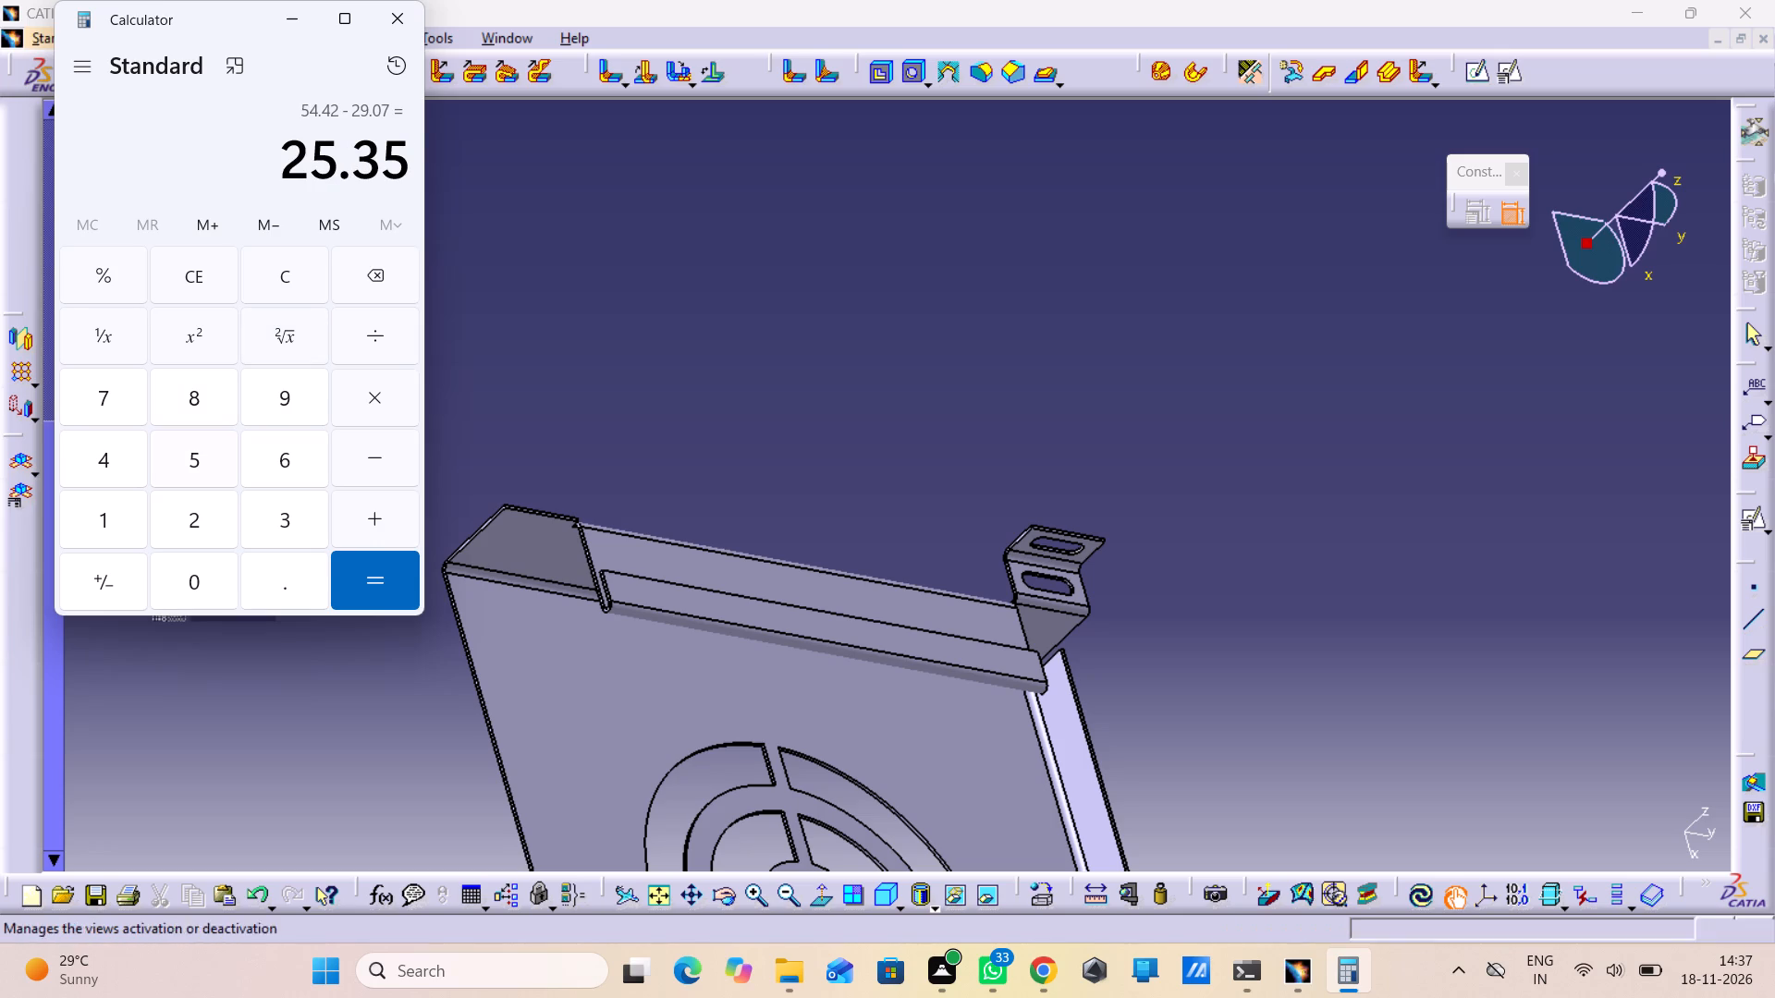
pyautogui.click(294, 22)
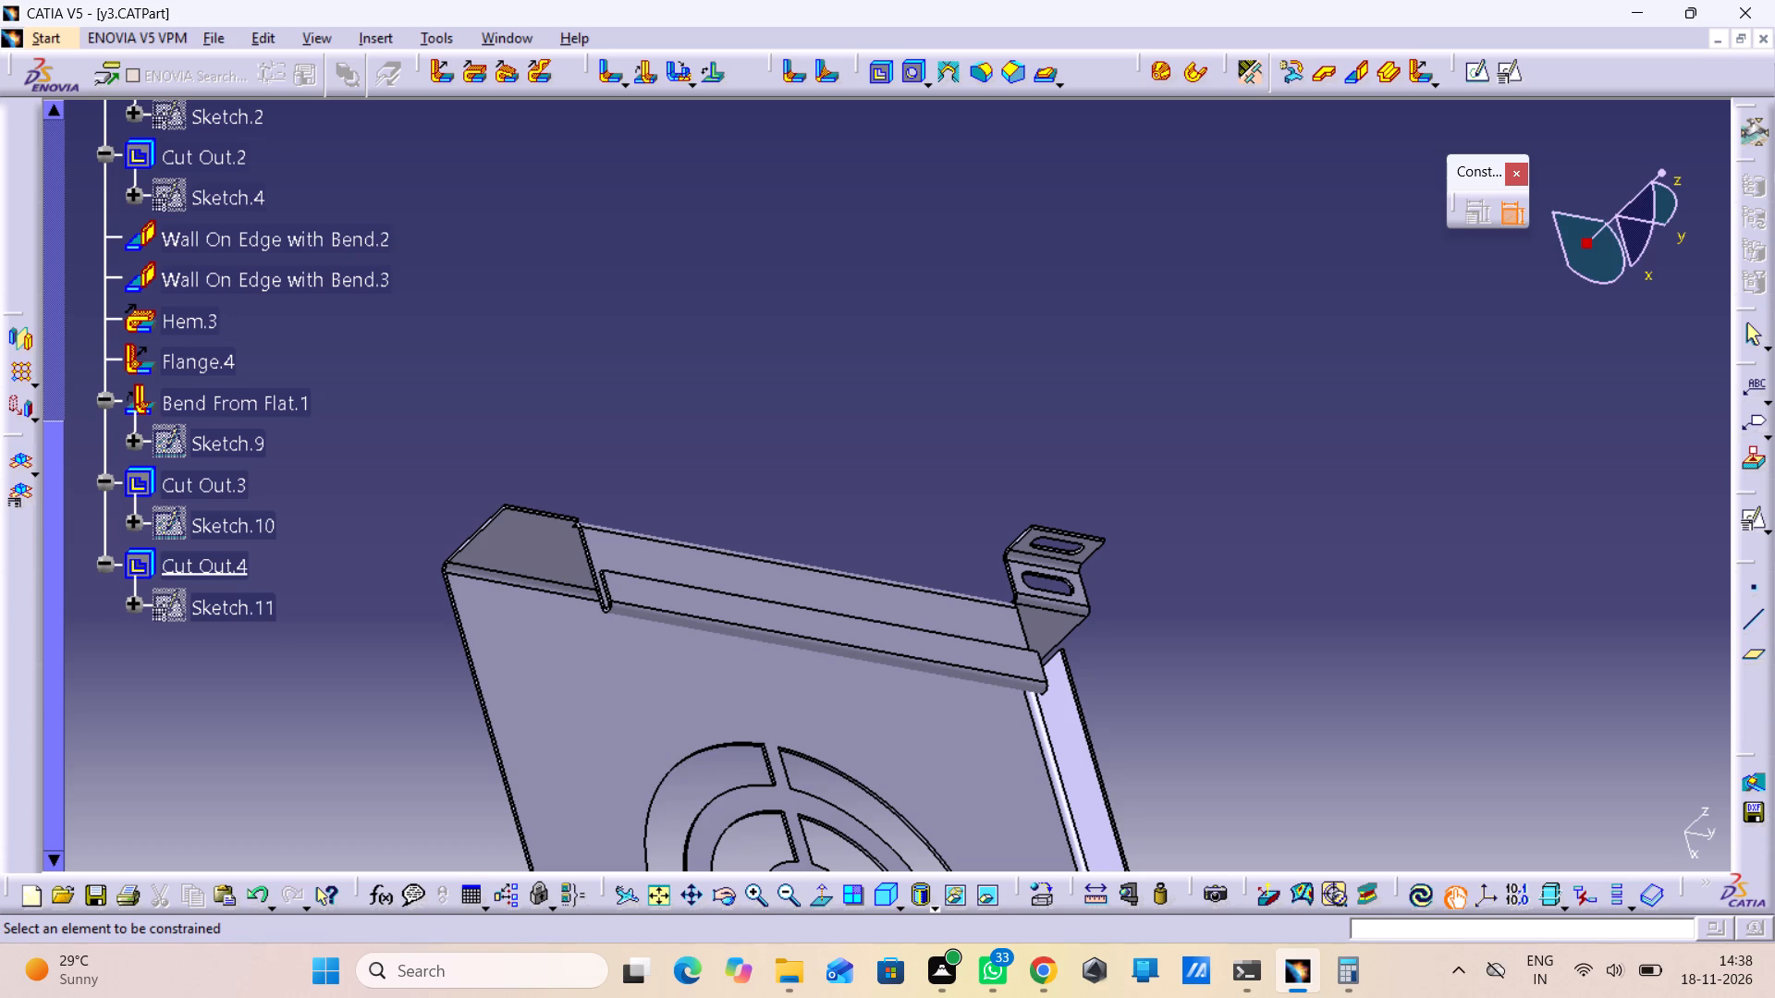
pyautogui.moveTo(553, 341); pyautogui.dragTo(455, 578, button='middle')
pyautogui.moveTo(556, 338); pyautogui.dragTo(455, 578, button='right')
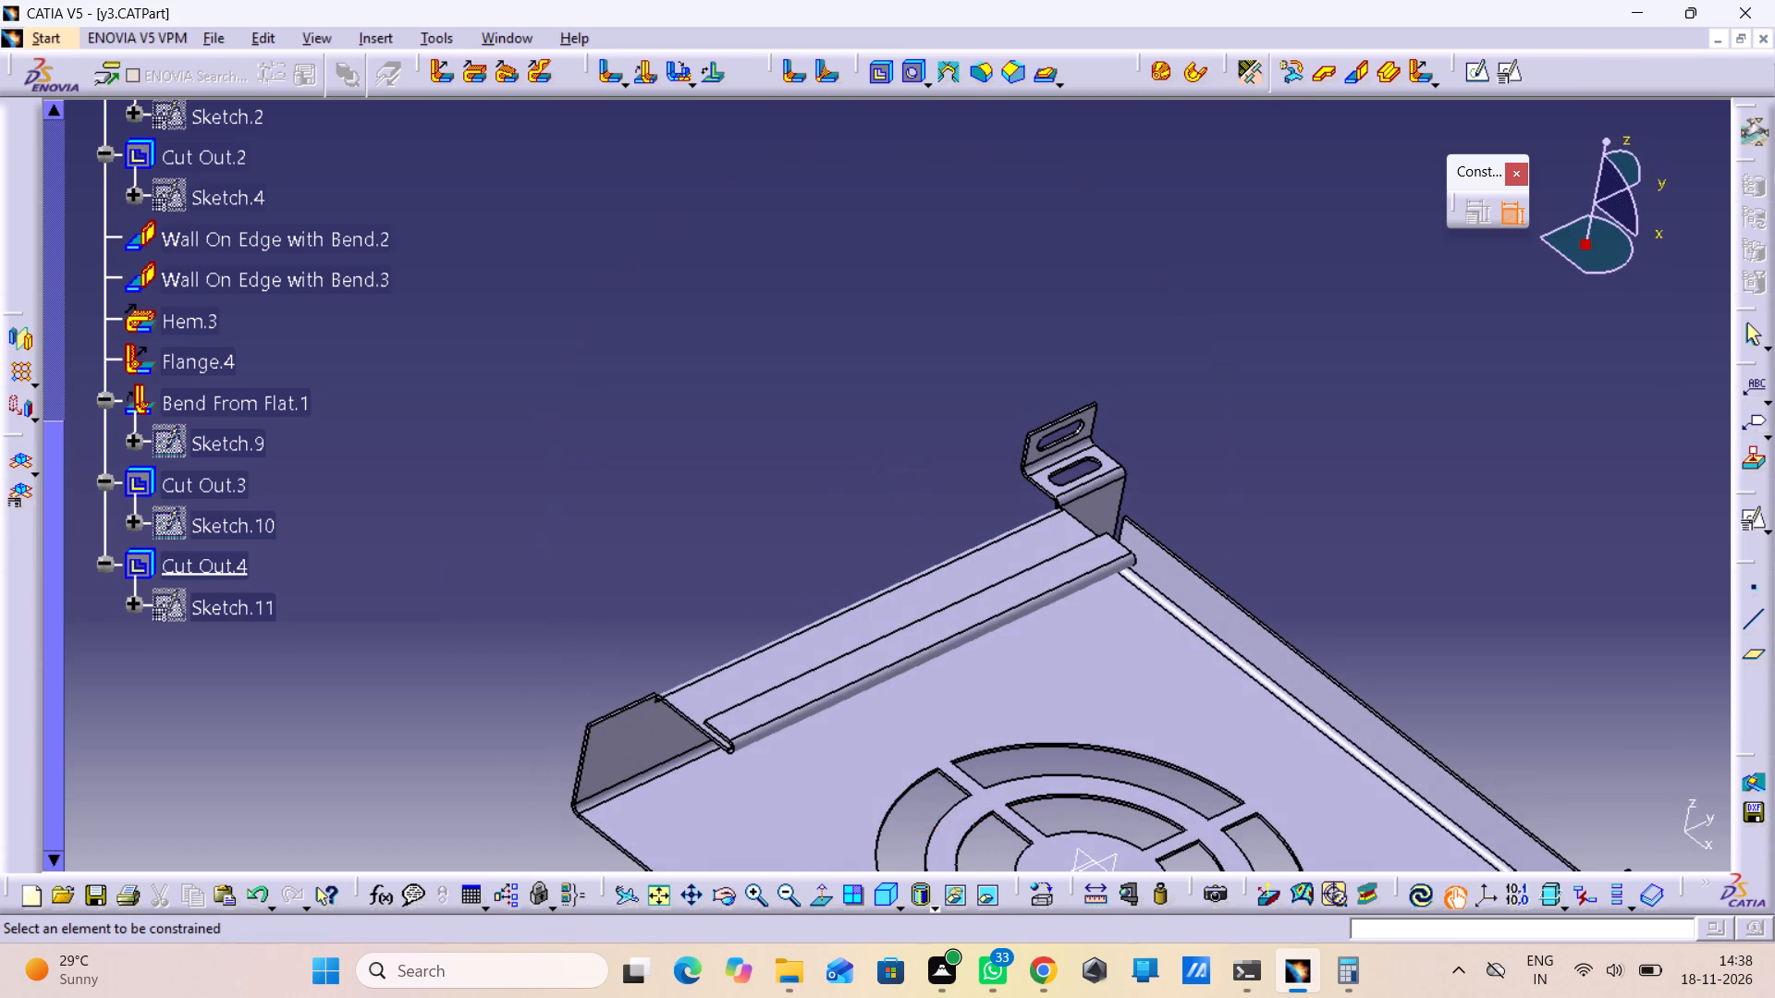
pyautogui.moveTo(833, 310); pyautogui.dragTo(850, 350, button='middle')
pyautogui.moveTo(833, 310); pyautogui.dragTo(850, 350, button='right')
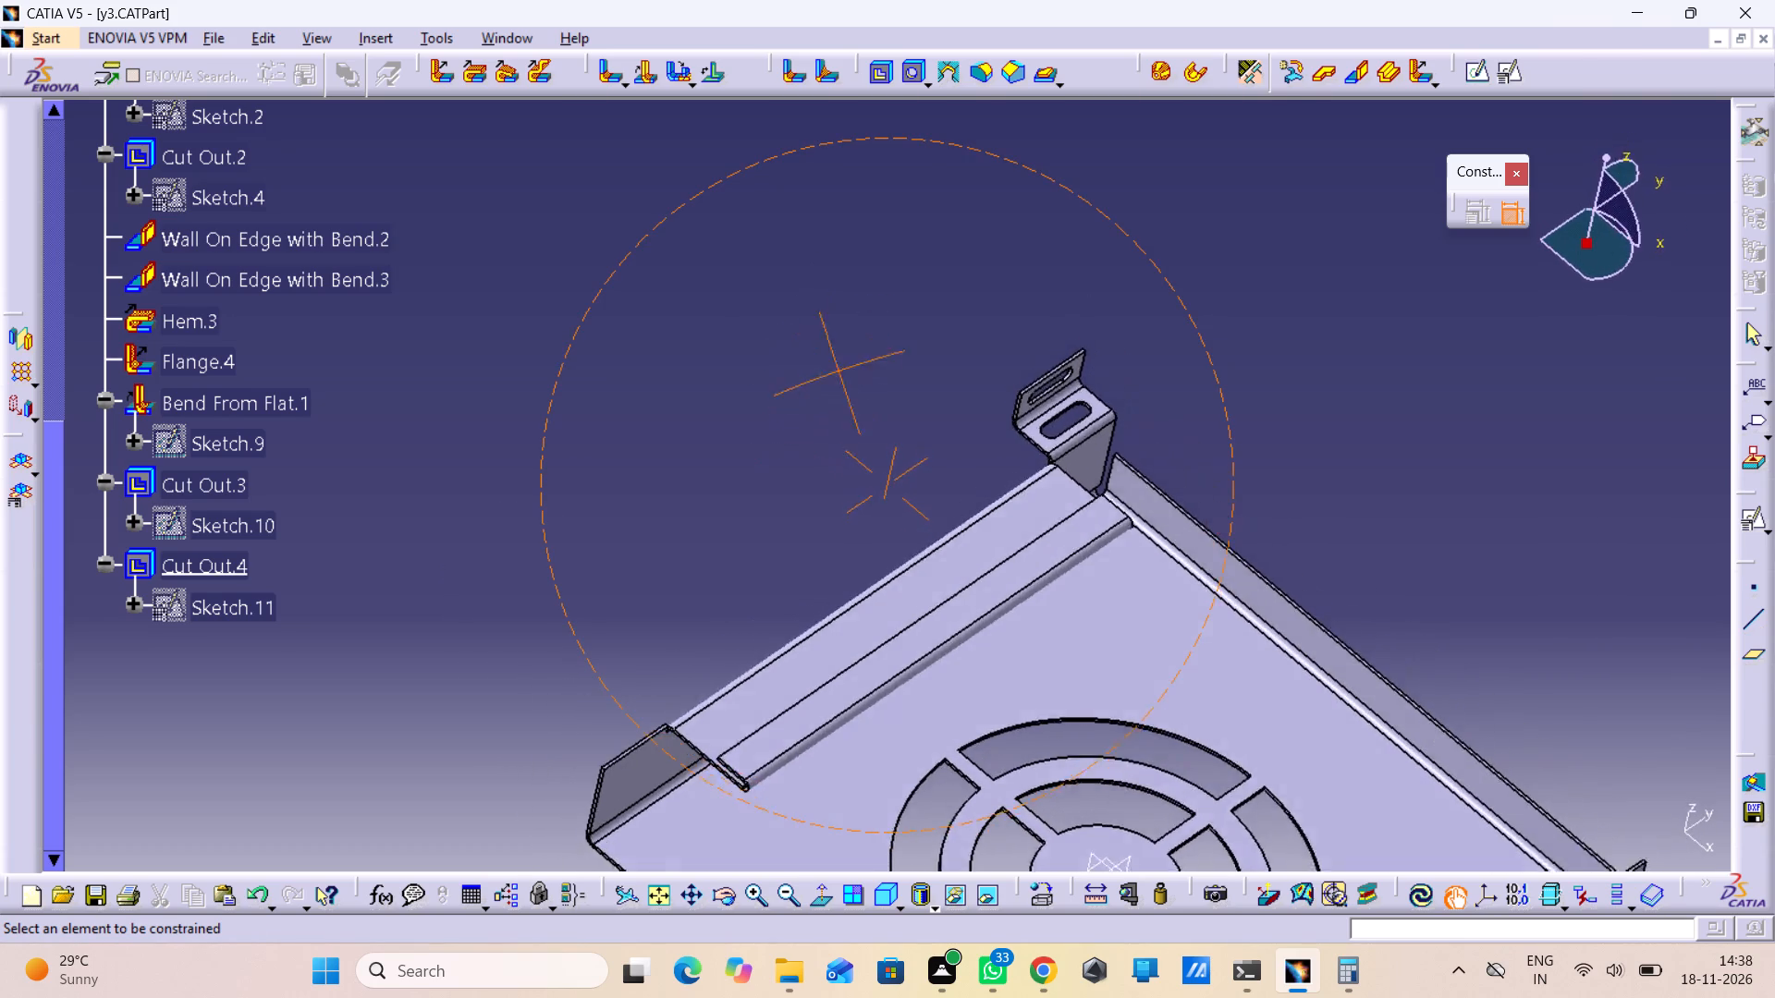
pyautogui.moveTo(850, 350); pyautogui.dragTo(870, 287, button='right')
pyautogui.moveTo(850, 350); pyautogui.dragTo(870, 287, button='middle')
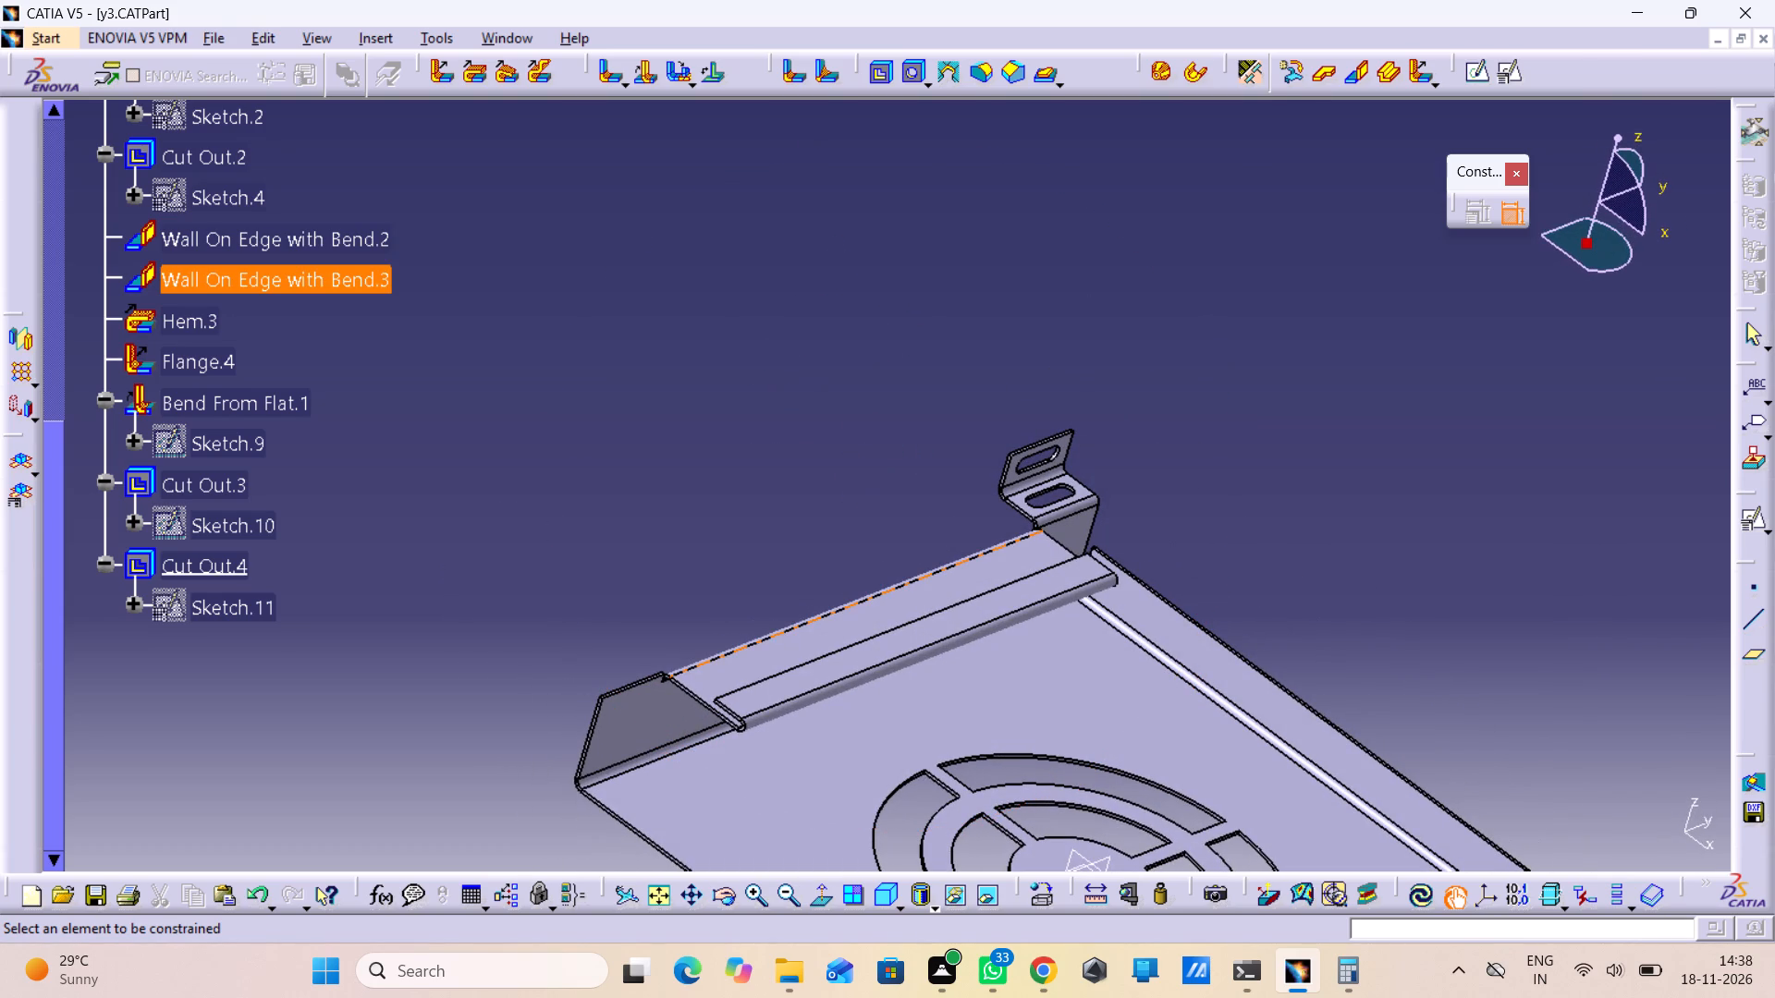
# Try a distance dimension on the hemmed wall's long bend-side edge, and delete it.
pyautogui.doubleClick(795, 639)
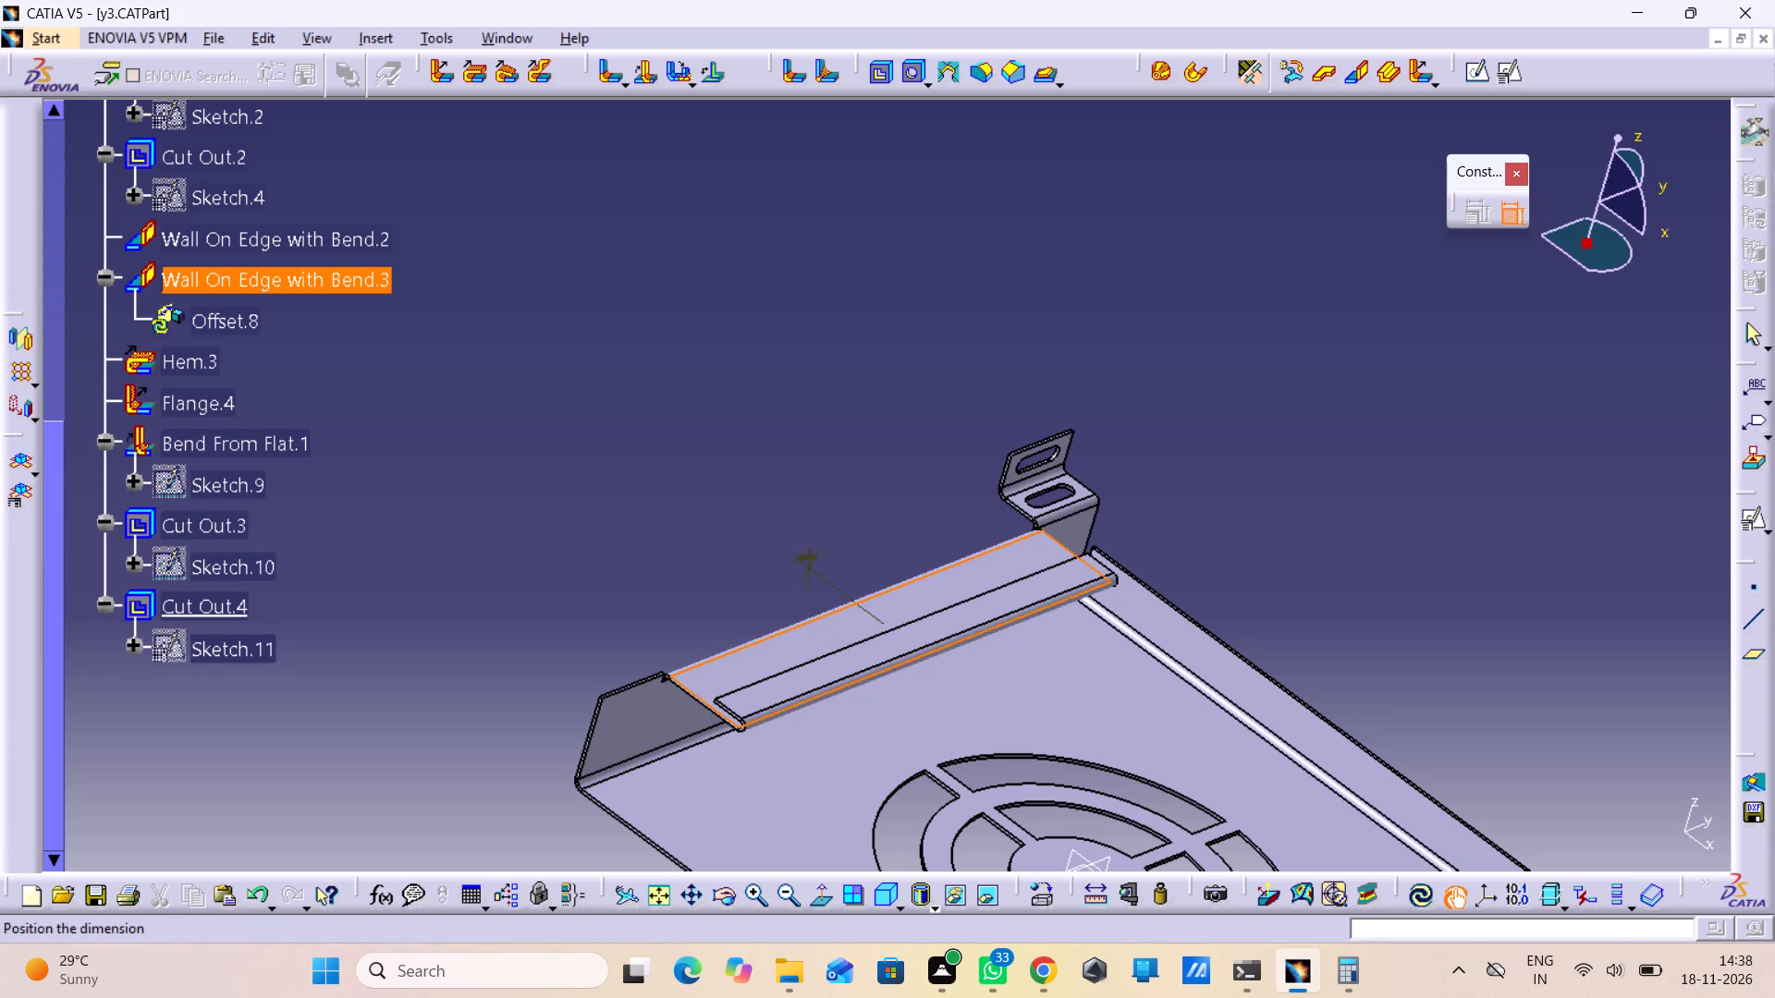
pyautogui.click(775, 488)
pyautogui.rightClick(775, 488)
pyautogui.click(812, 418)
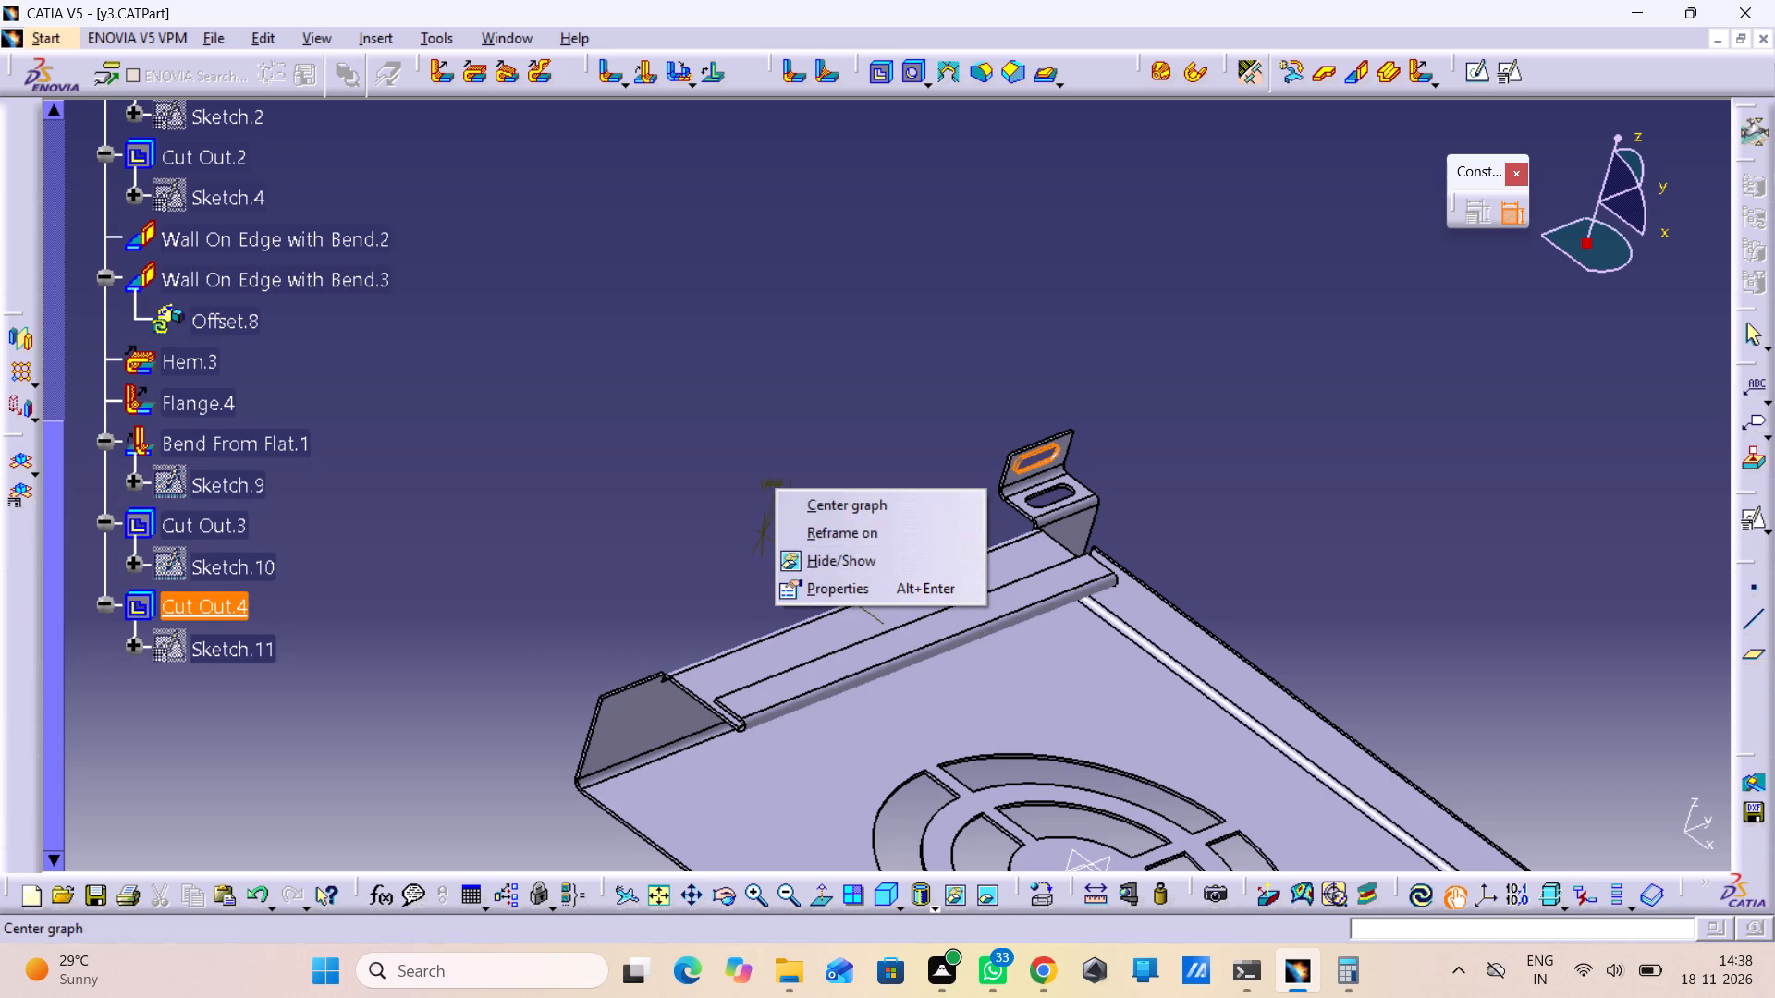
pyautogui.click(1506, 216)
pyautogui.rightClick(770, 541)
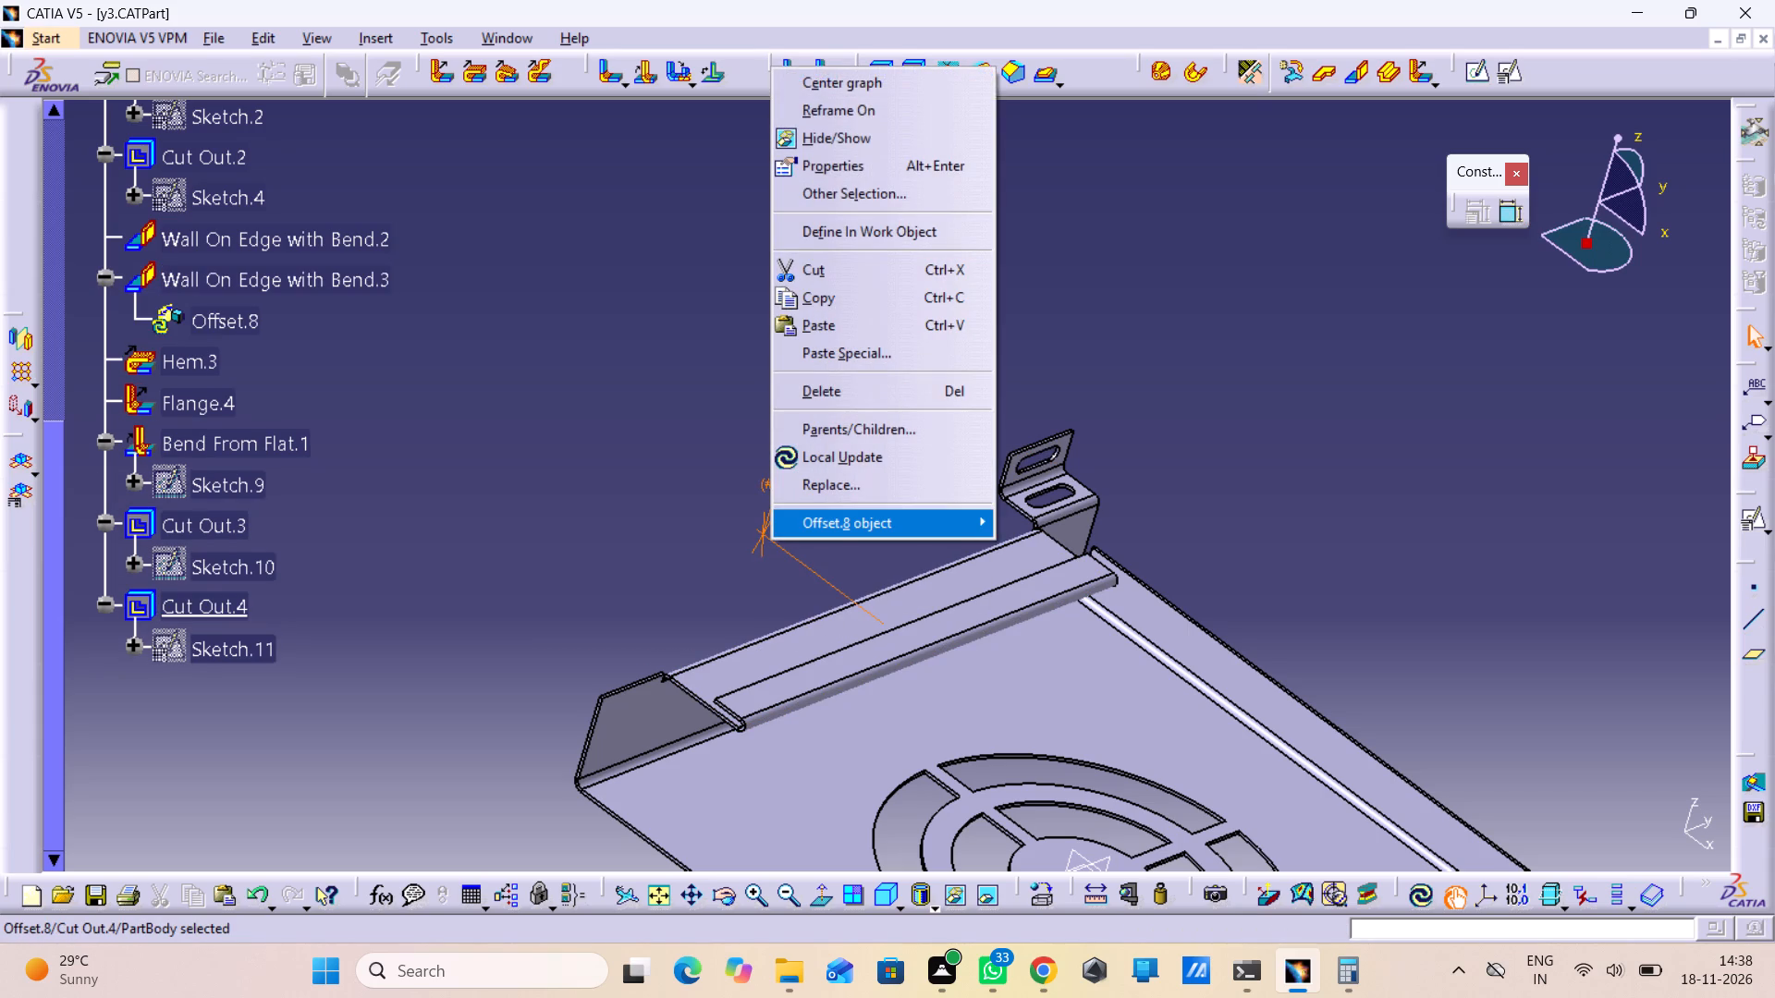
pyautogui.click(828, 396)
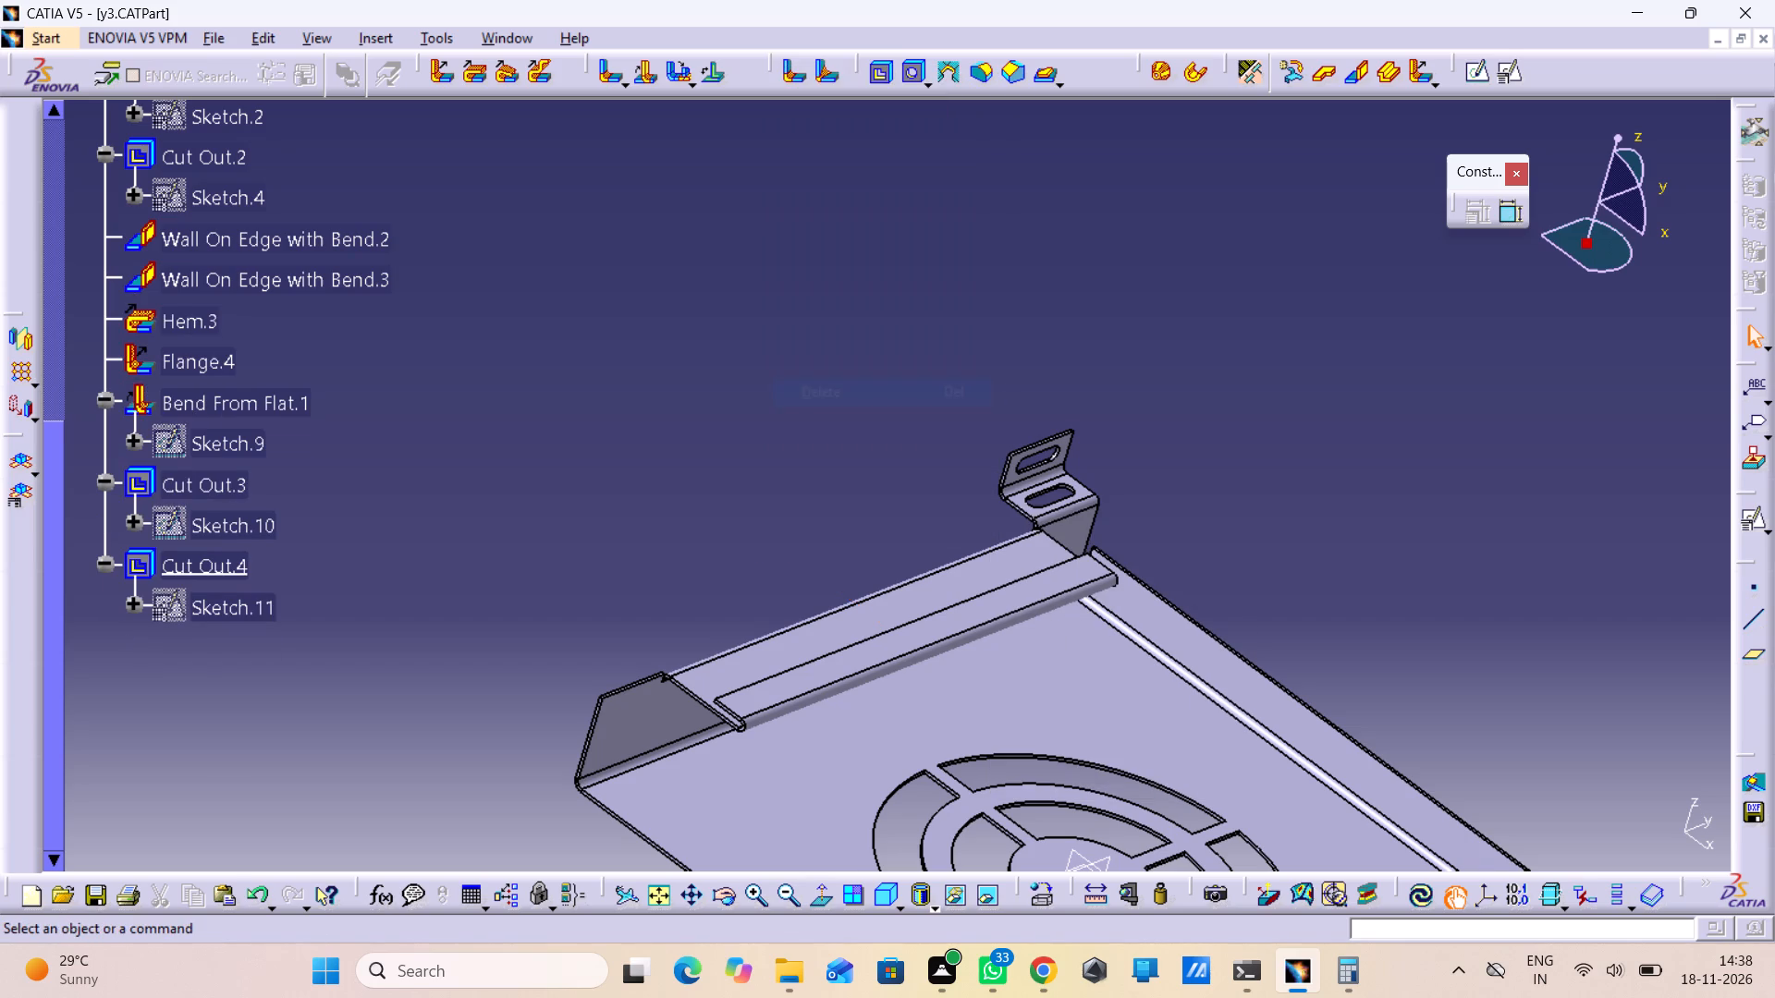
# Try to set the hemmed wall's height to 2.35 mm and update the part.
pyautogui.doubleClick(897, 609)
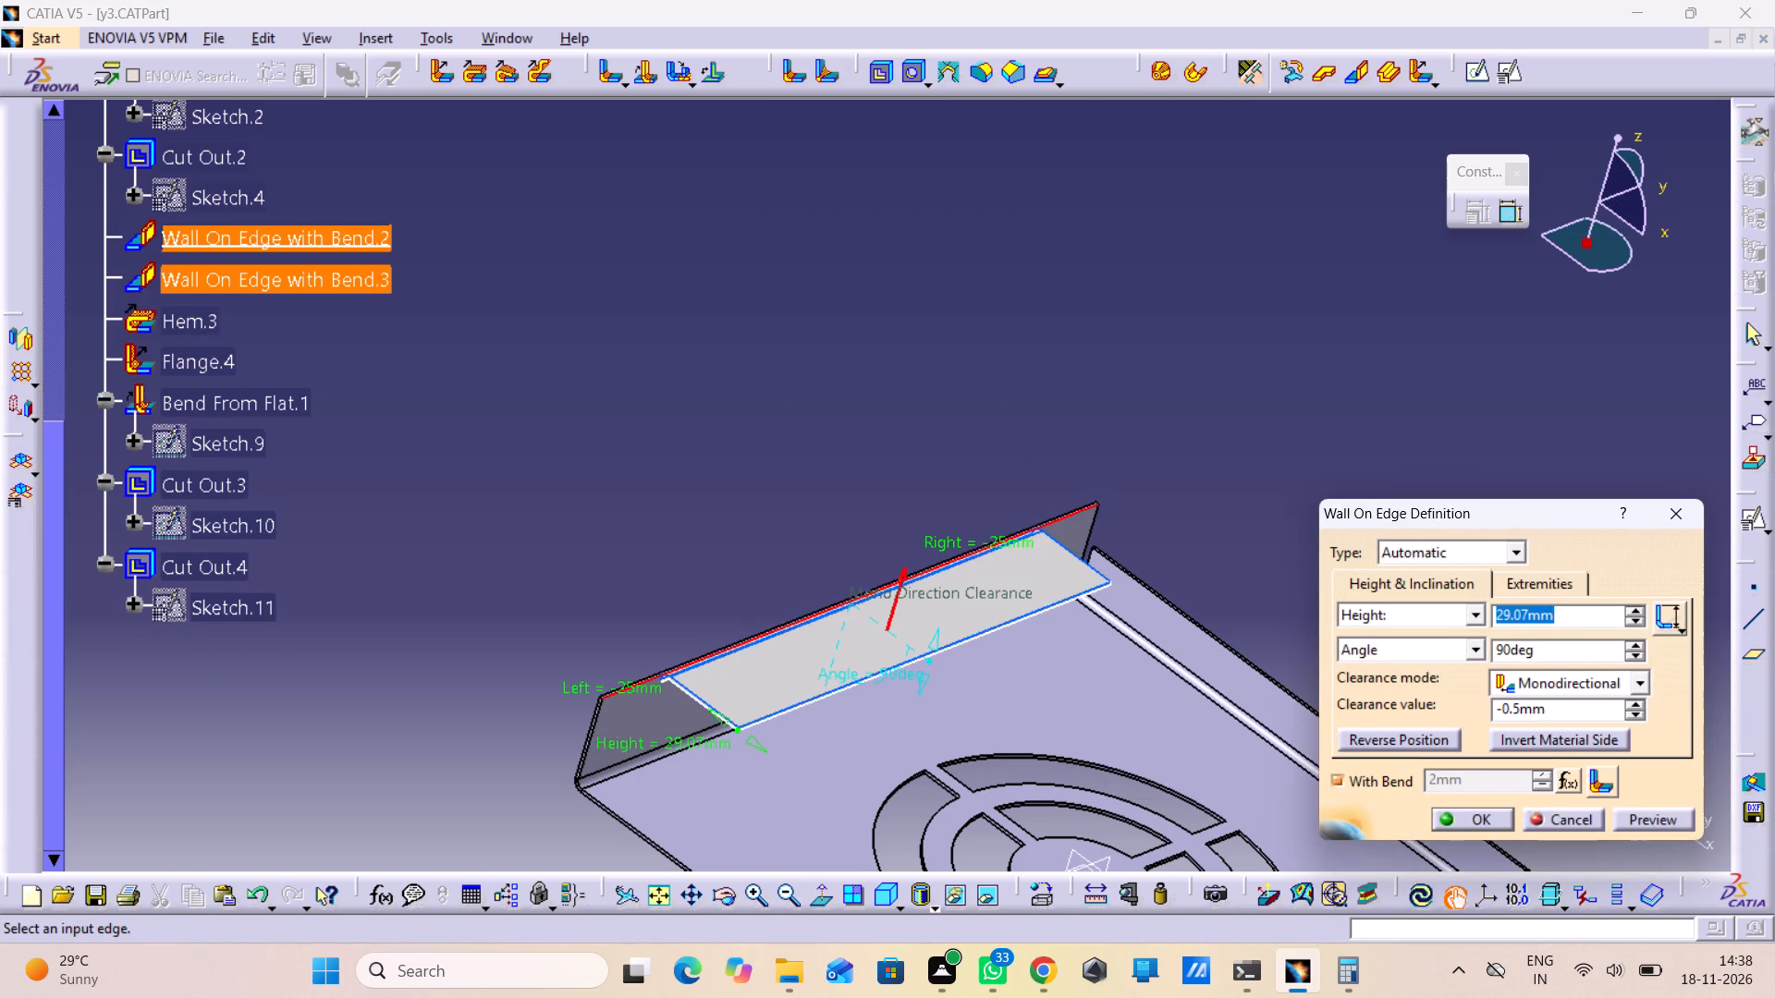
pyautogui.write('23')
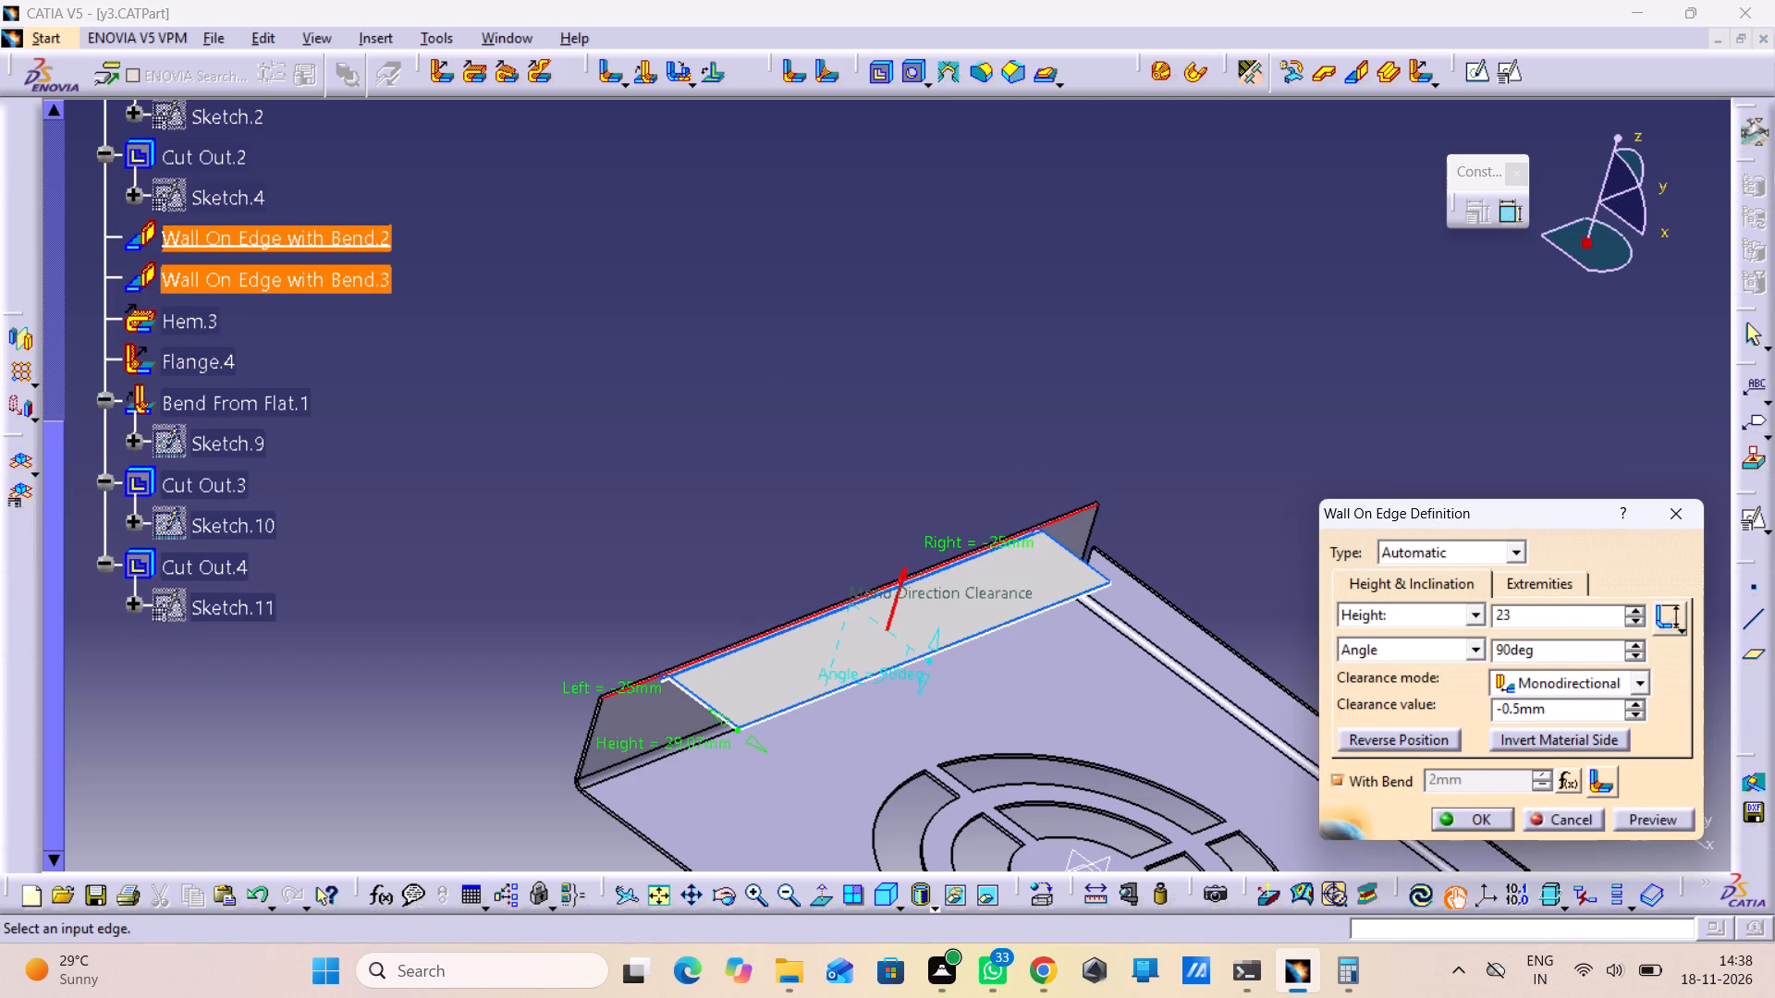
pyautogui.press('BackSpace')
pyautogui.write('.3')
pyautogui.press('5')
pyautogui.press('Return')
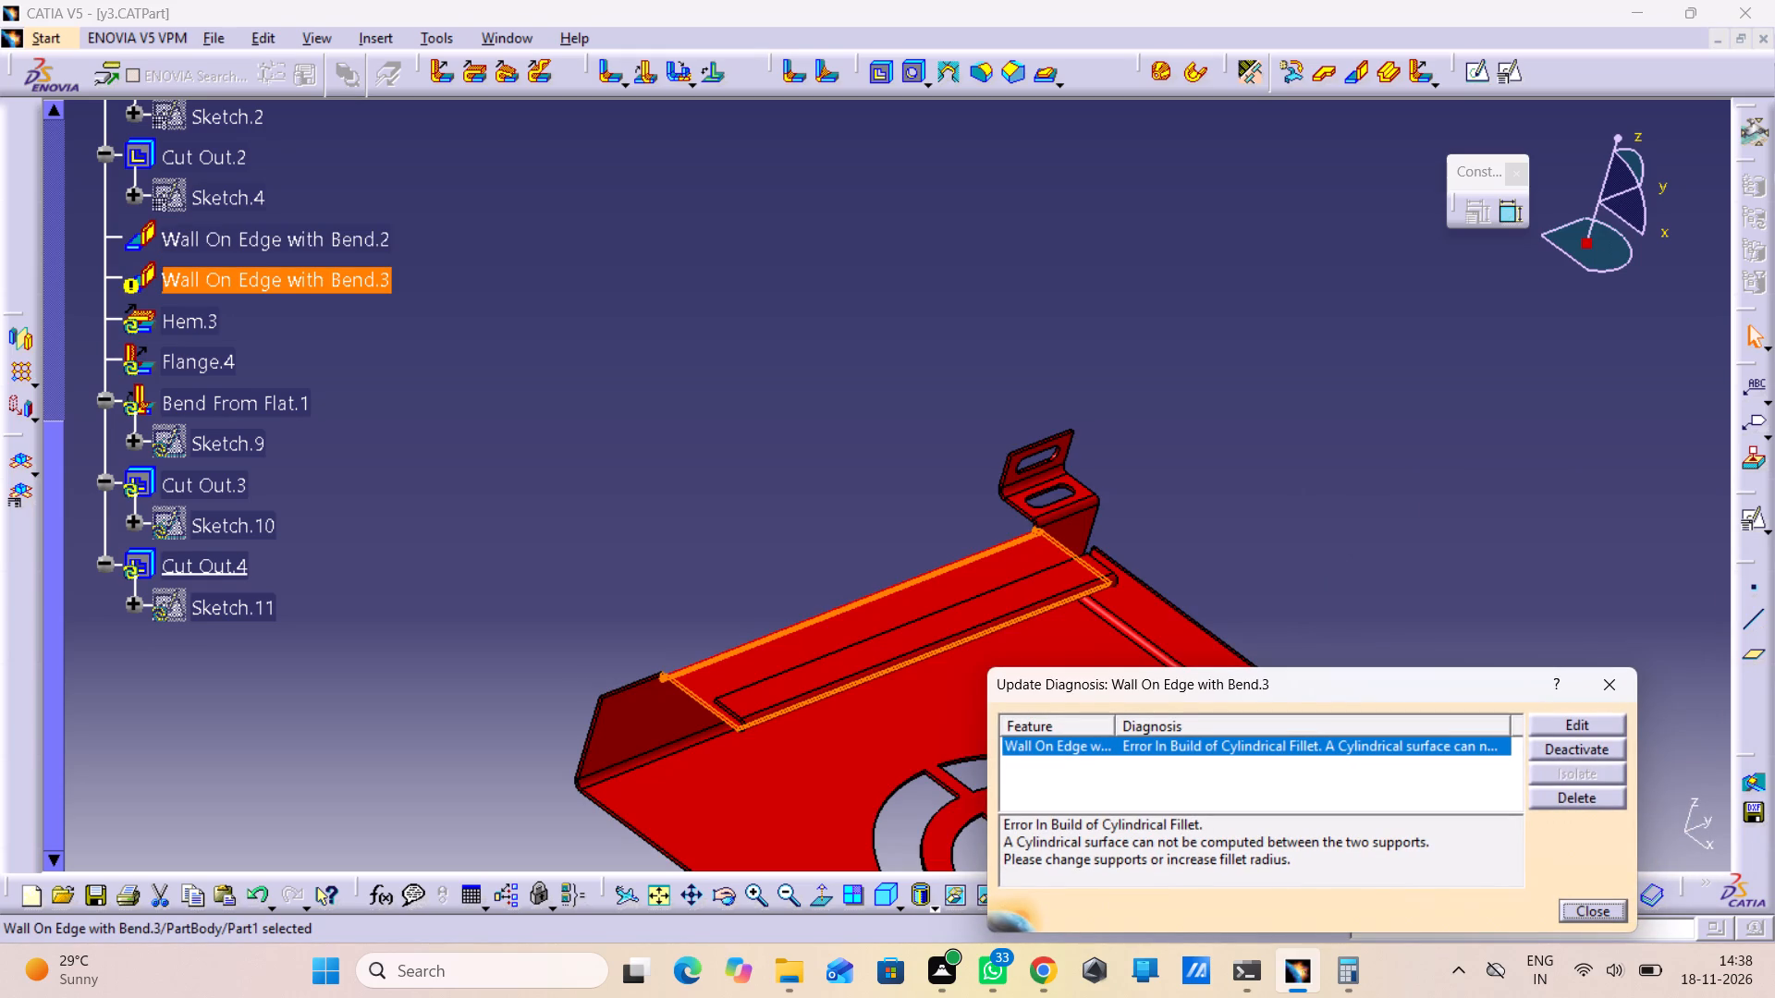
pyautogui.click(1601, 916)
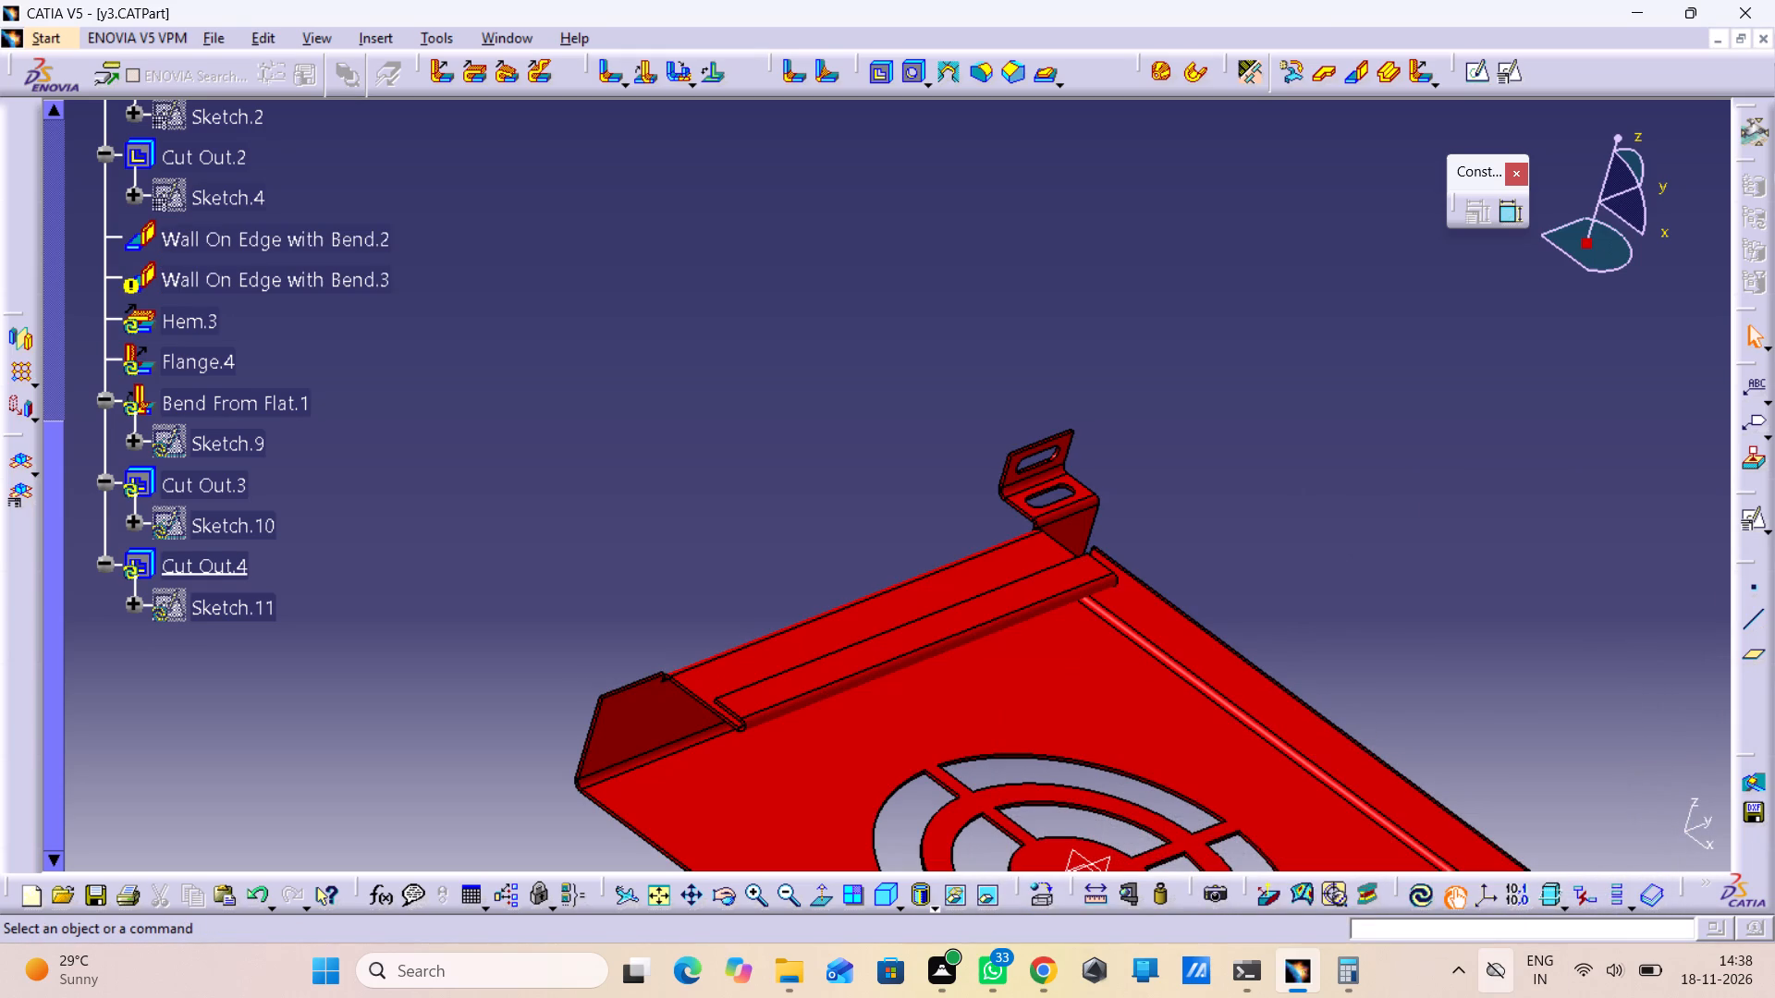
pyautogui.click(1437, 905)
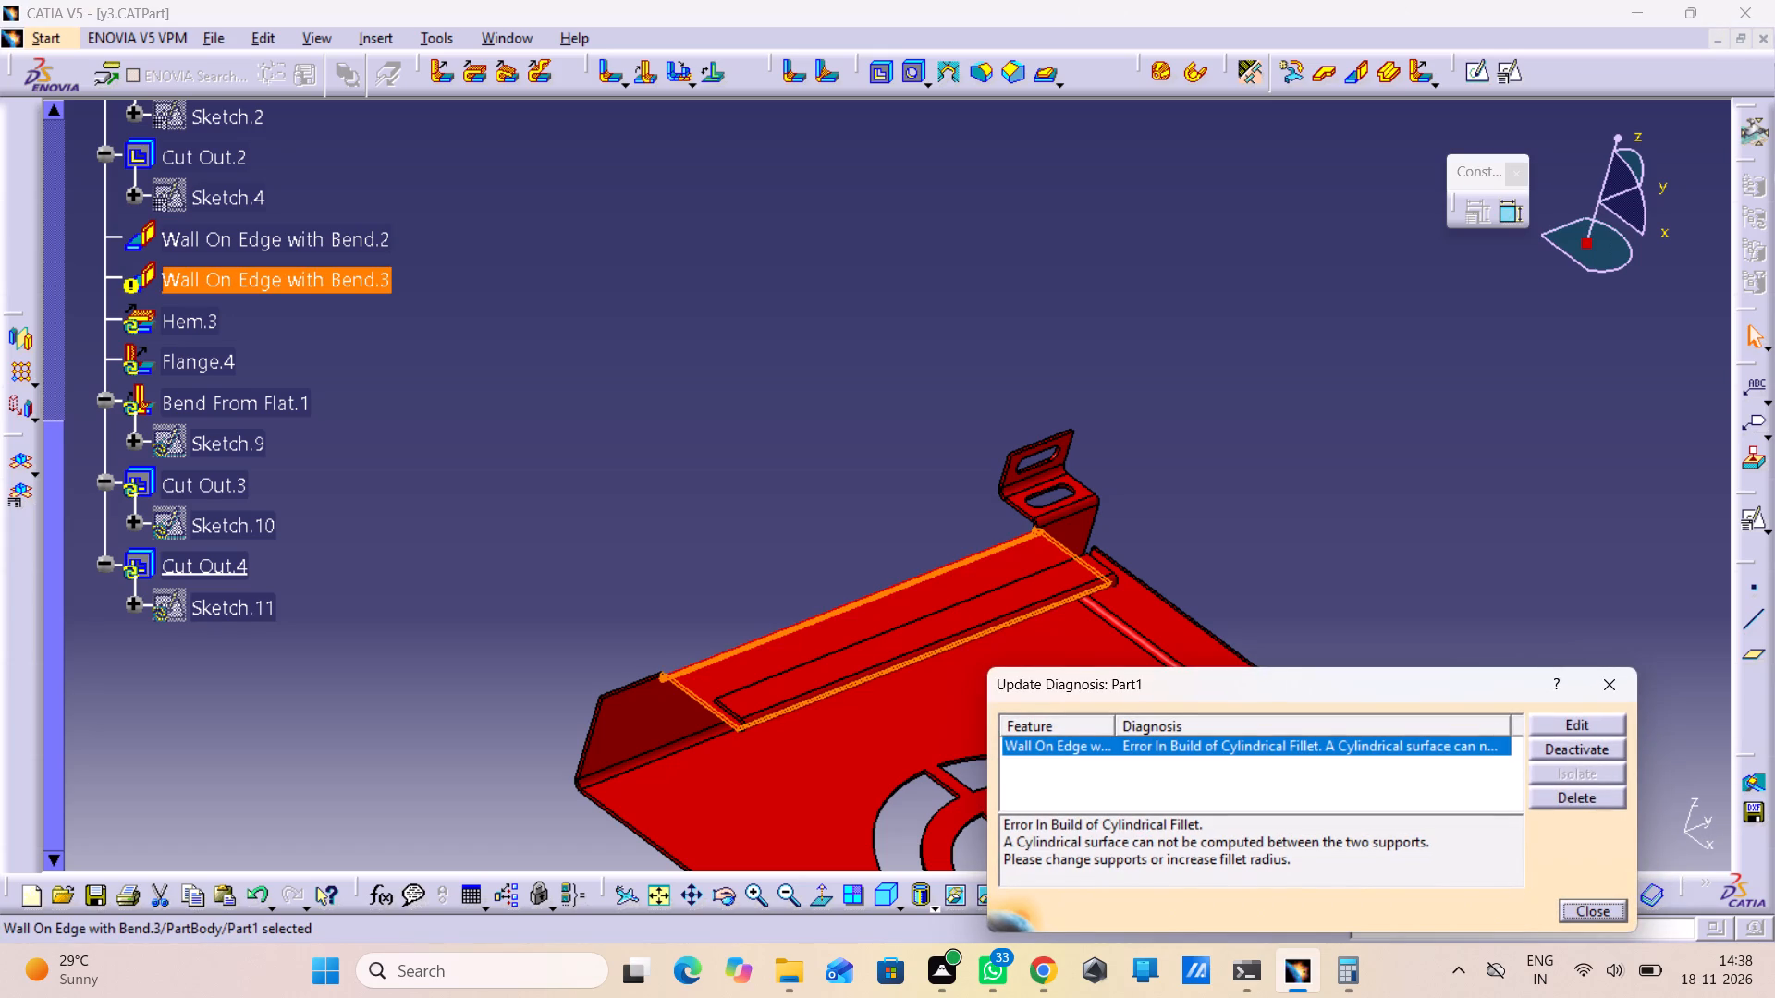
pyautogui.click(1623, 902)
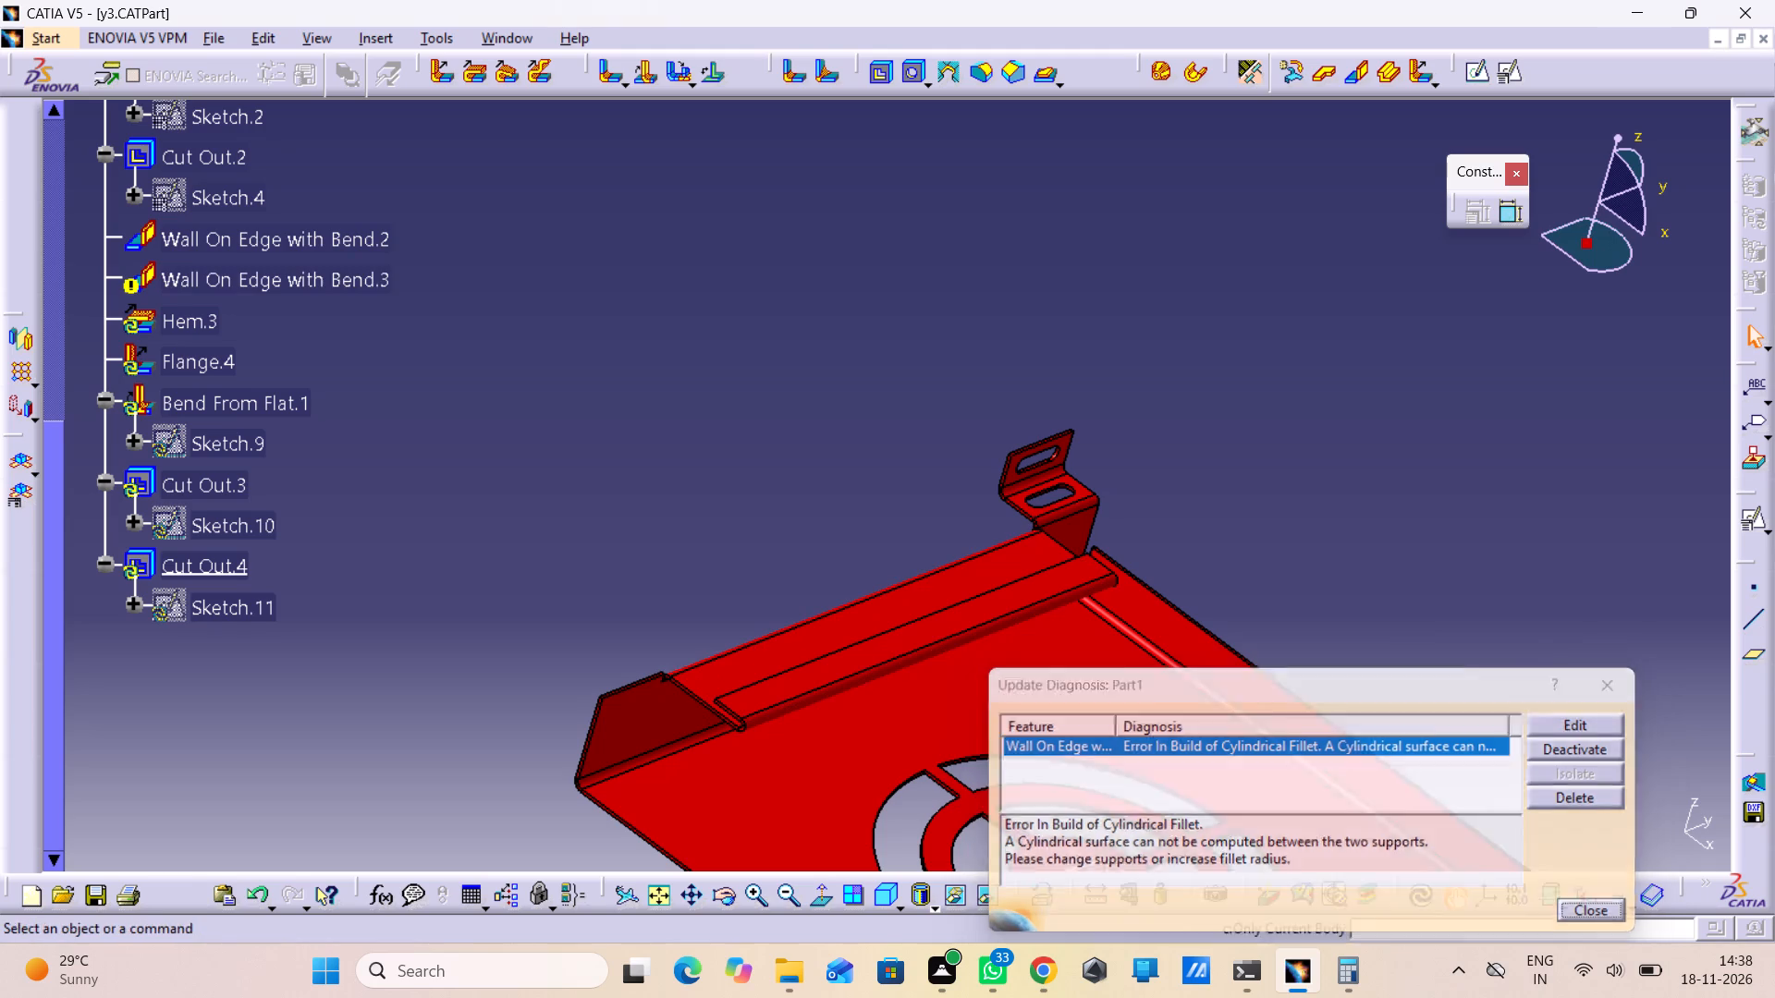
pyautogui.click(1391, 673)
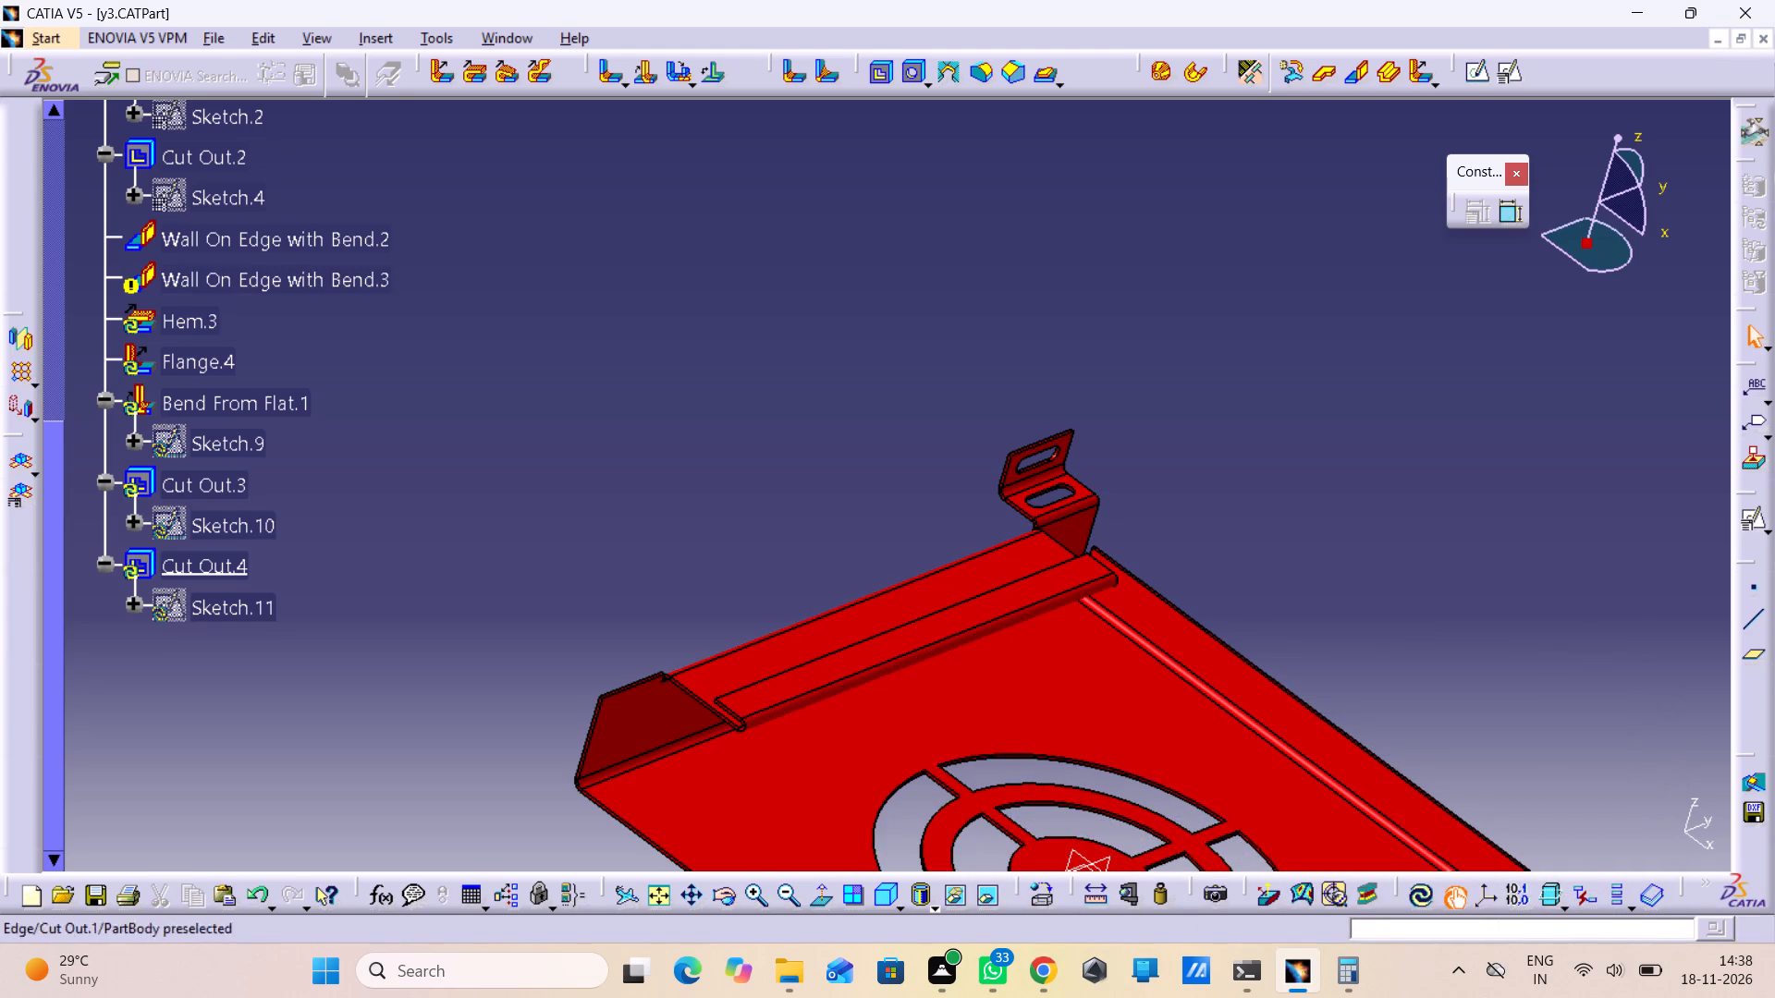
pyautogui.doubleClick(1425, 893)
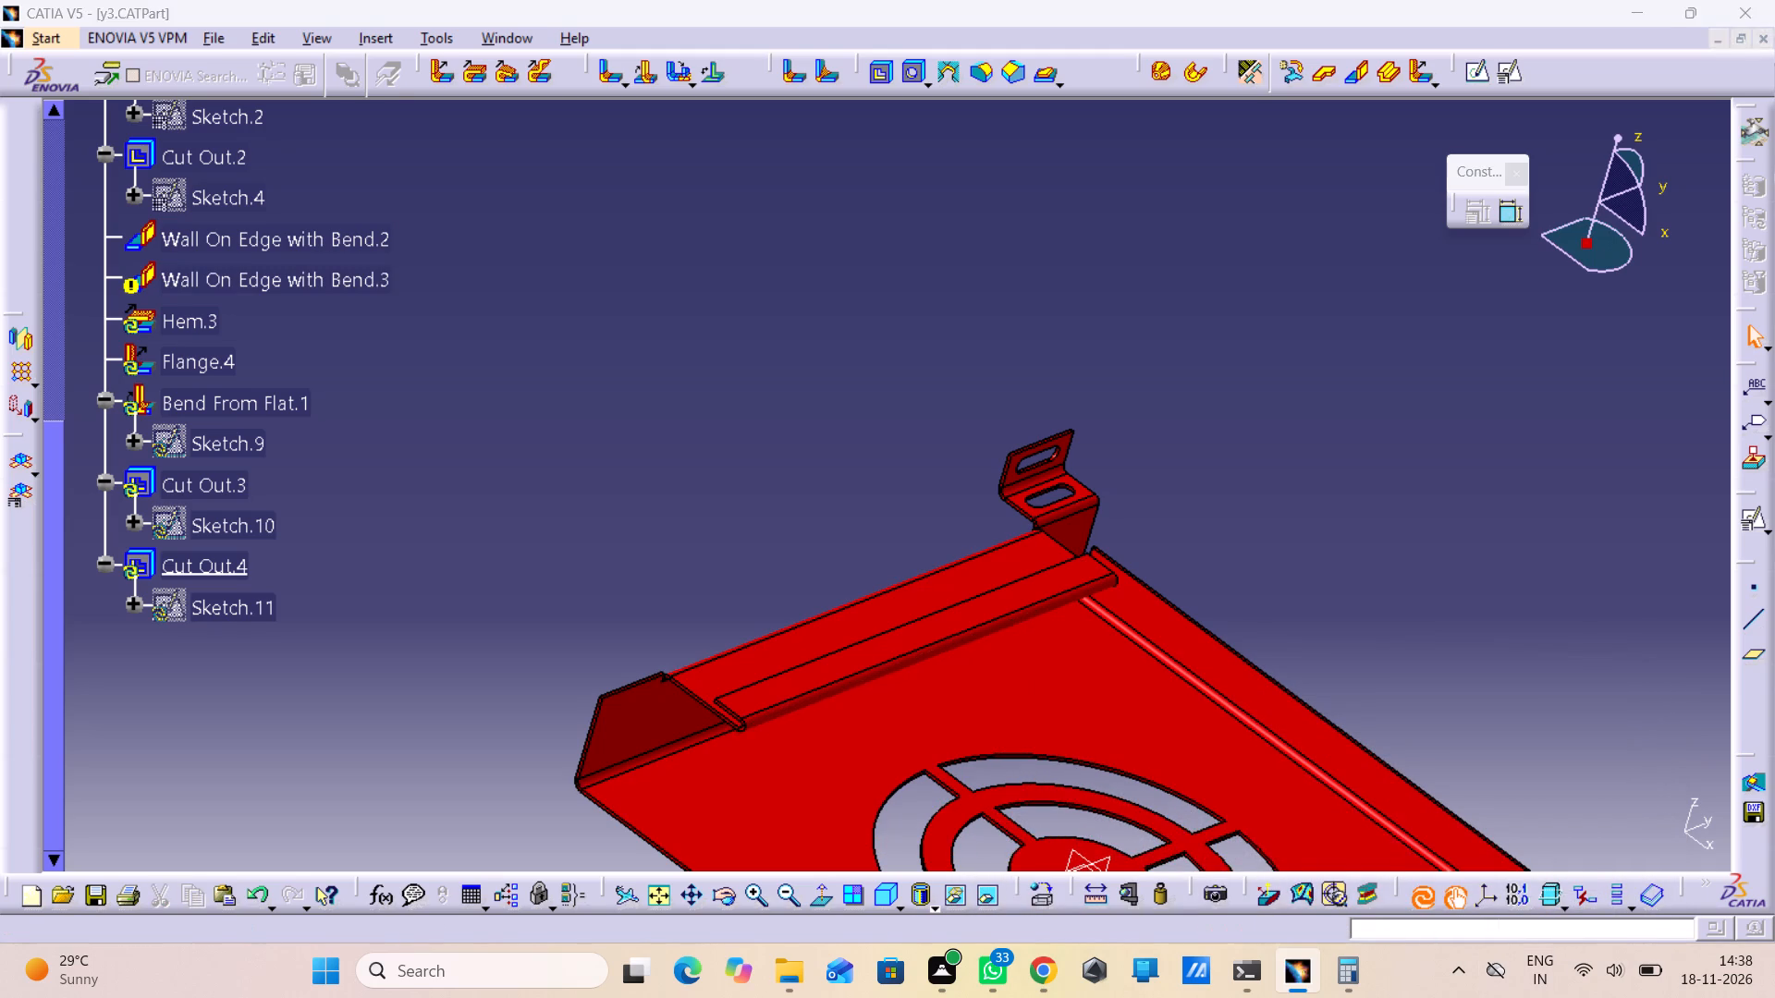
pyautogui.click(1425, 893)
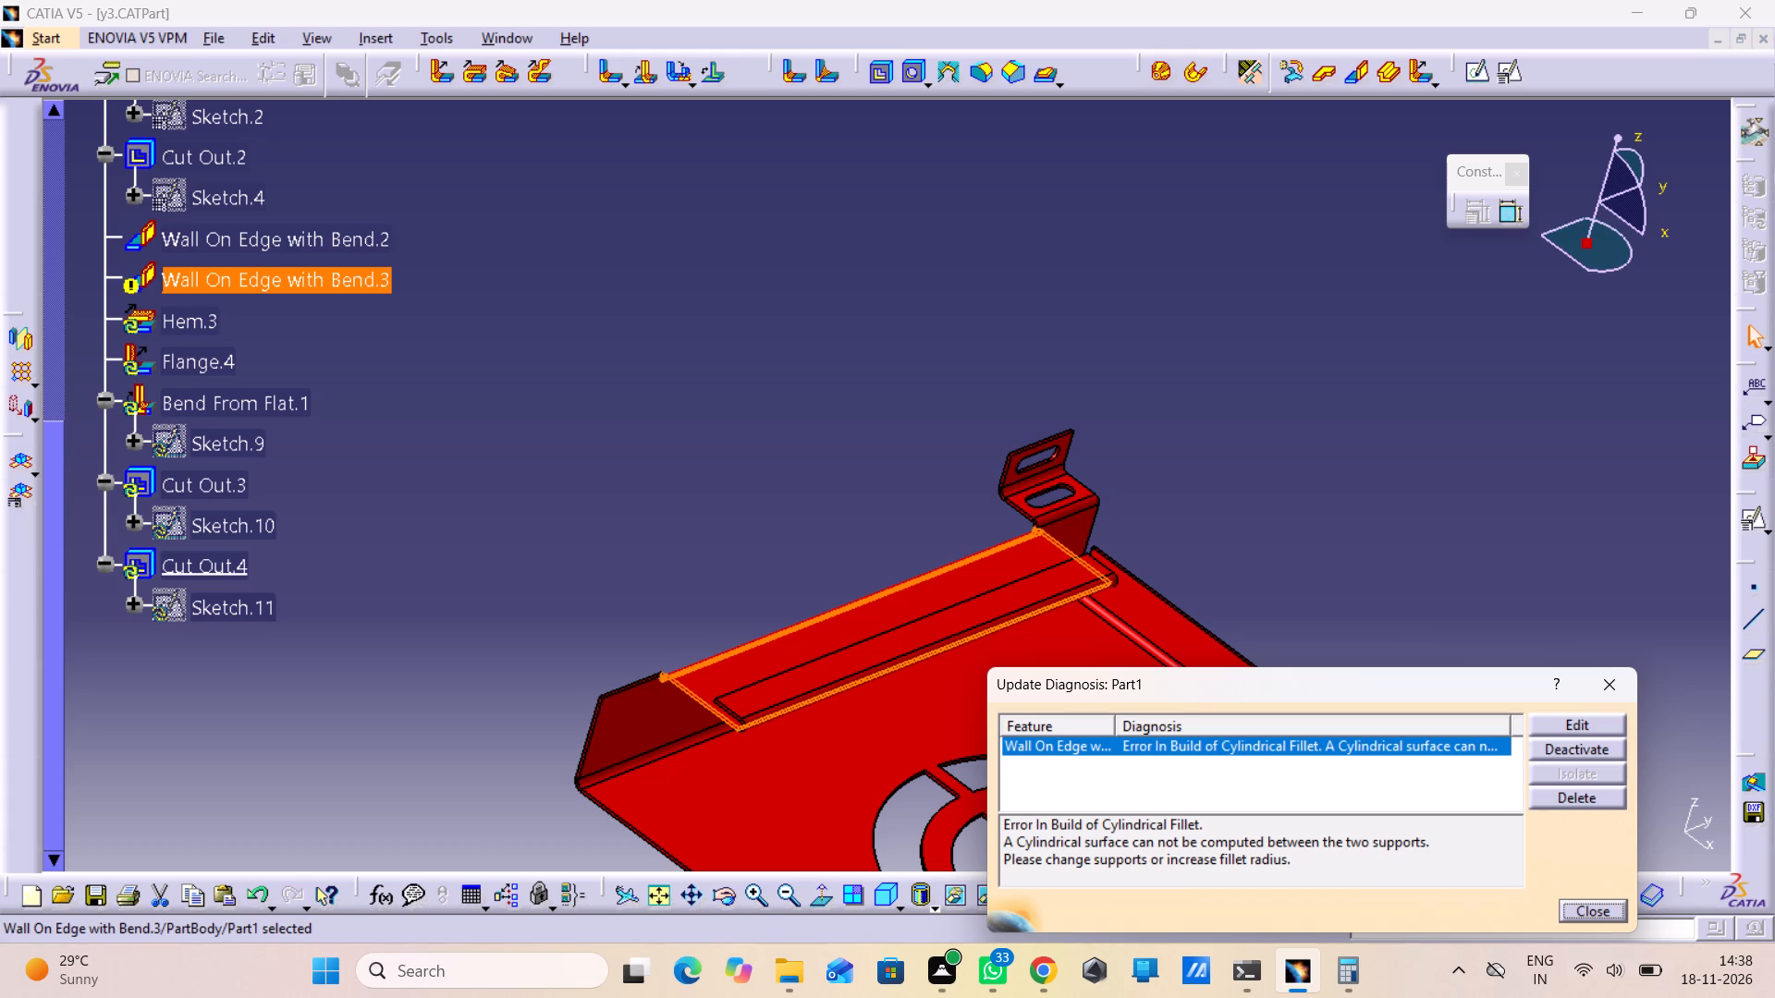
# Set the hemmed wall's height to 25.35 mm and update the part.
pyautogui.click(1587, 723)
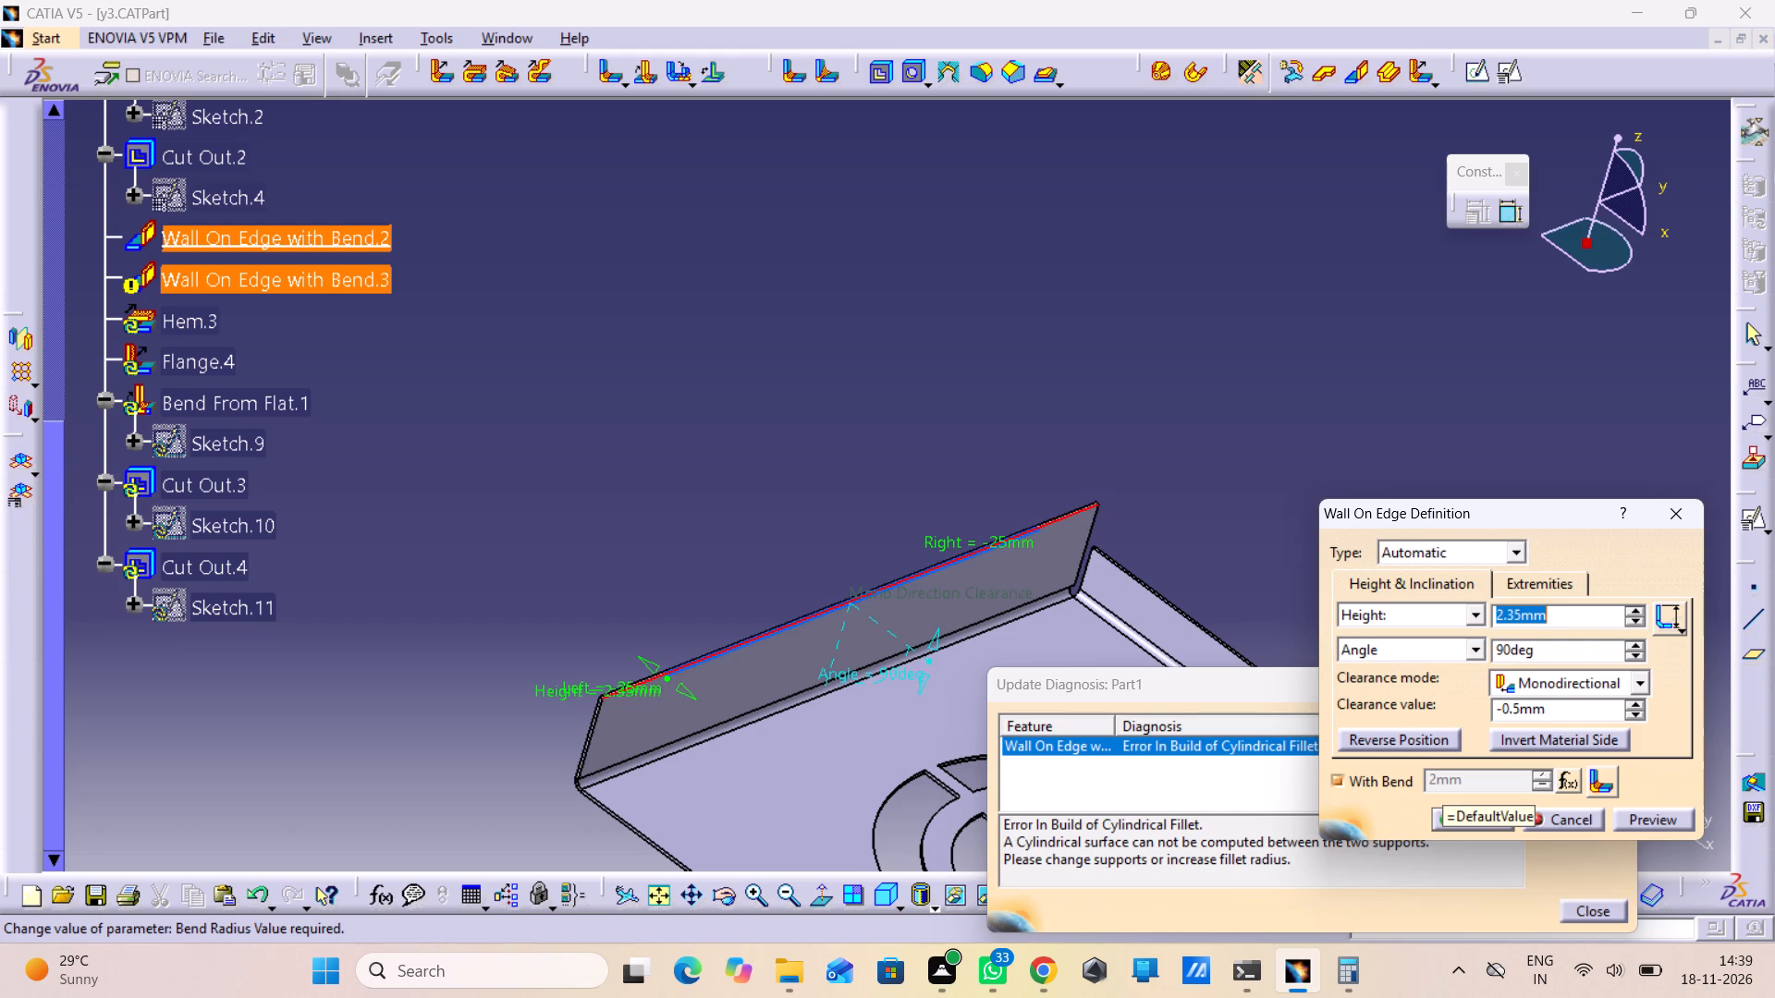
pyautogui.write('25.')
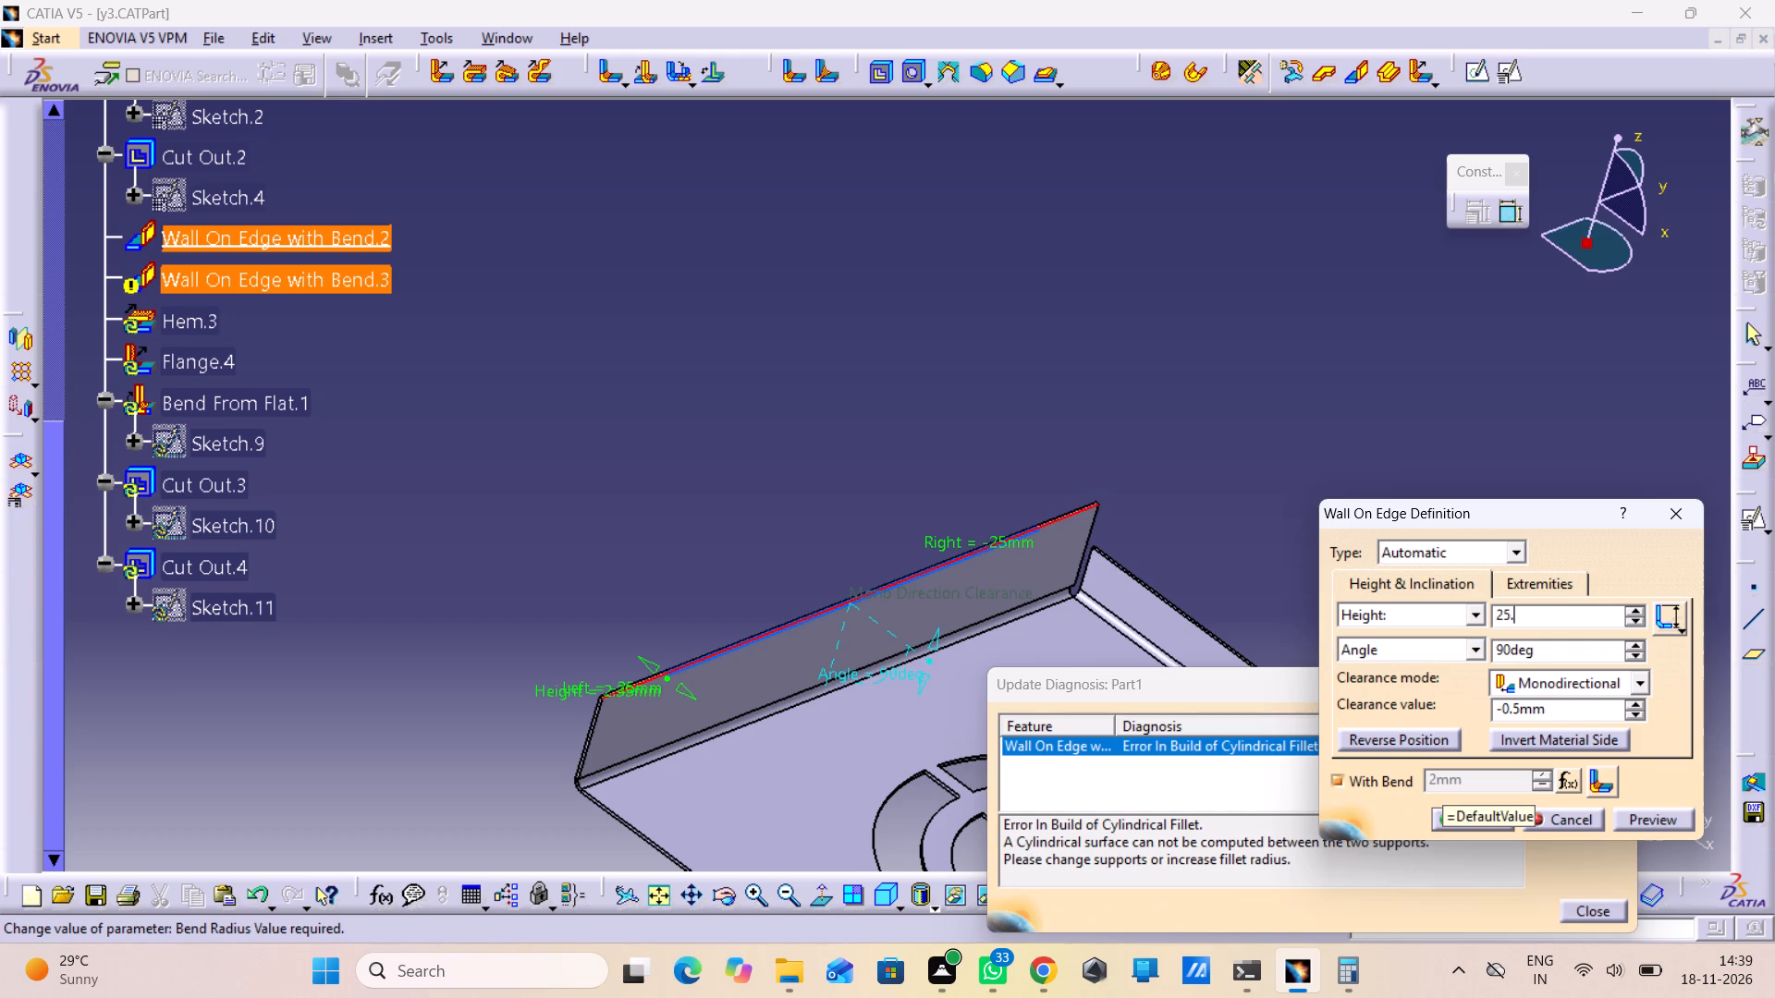
pyautogui.write('35')
pyautogui.press('Return')
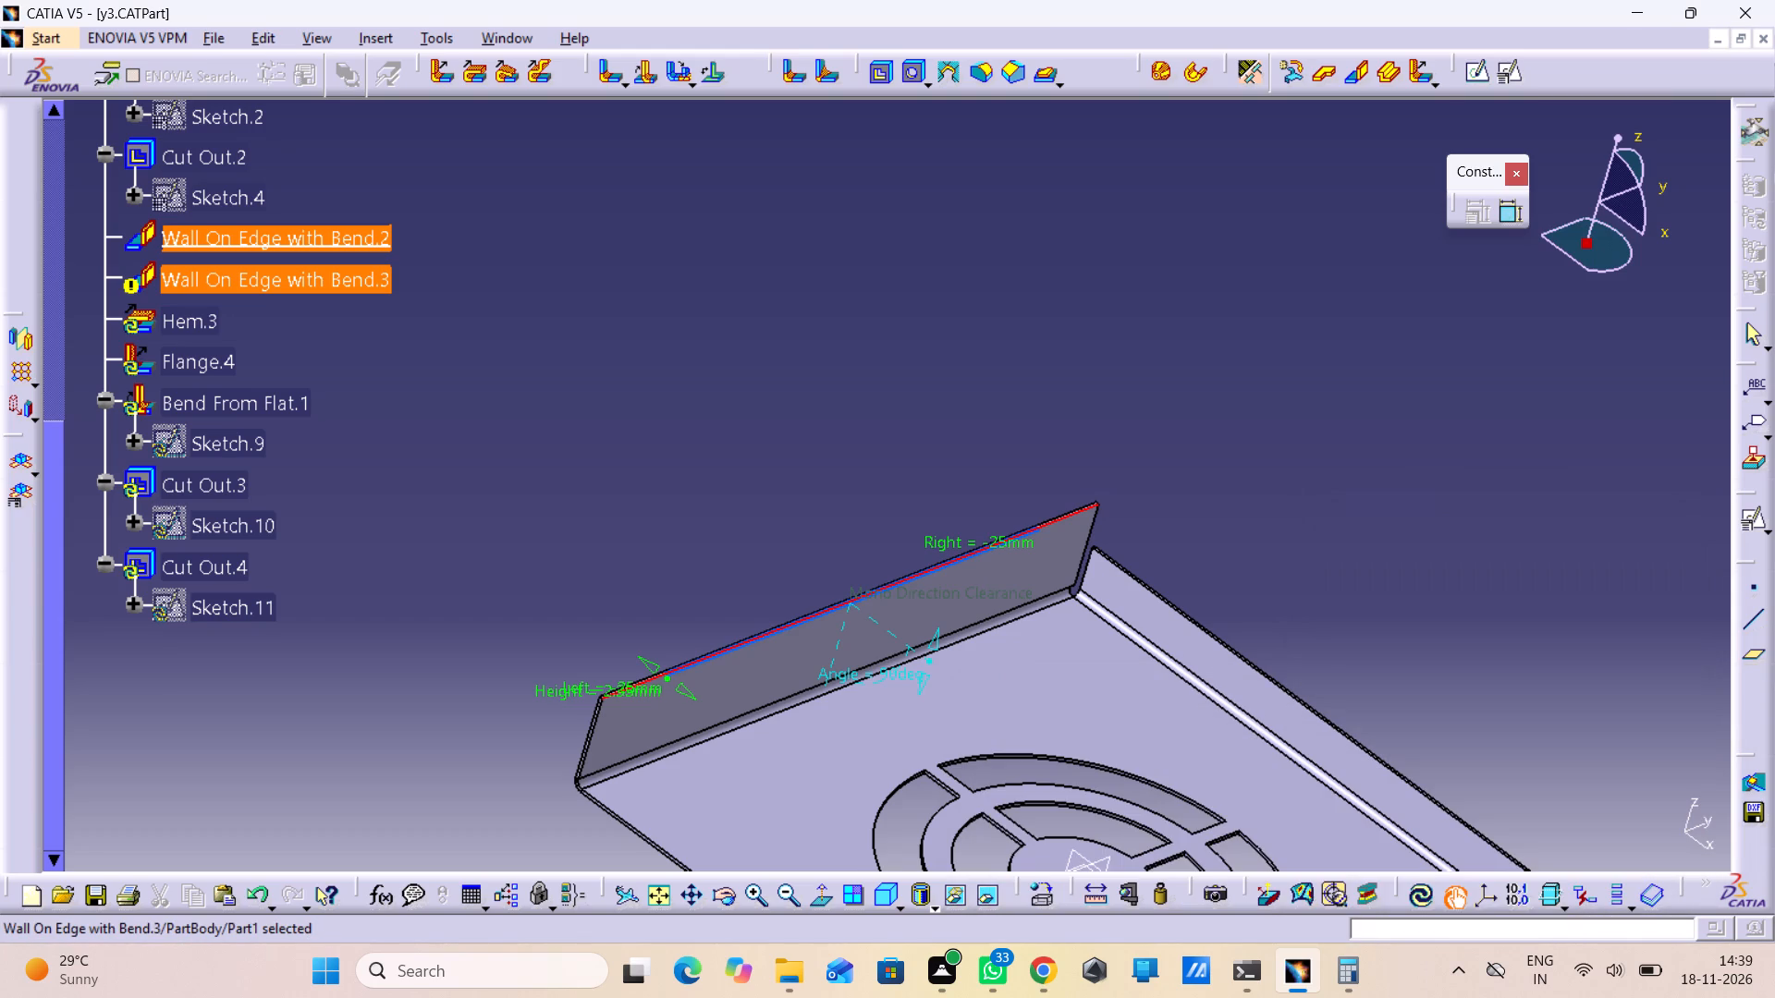
pyautogui.click(1424, 904)
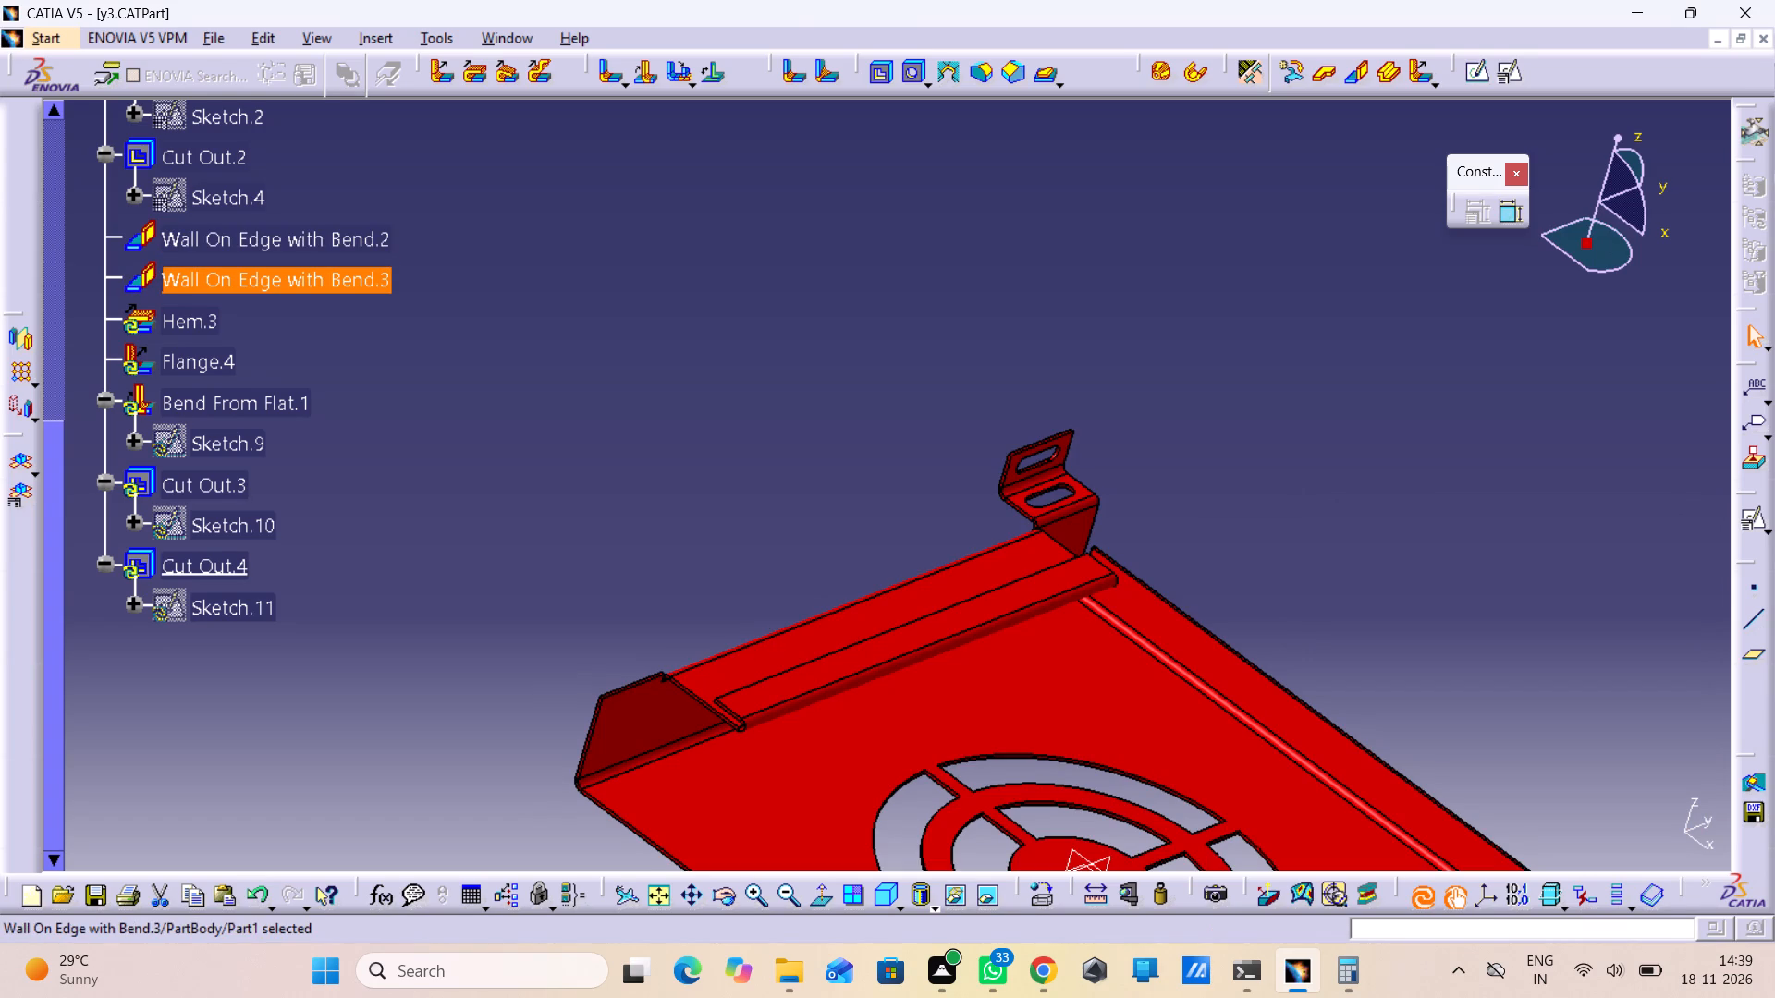
pyautogui.click(1405, 667)
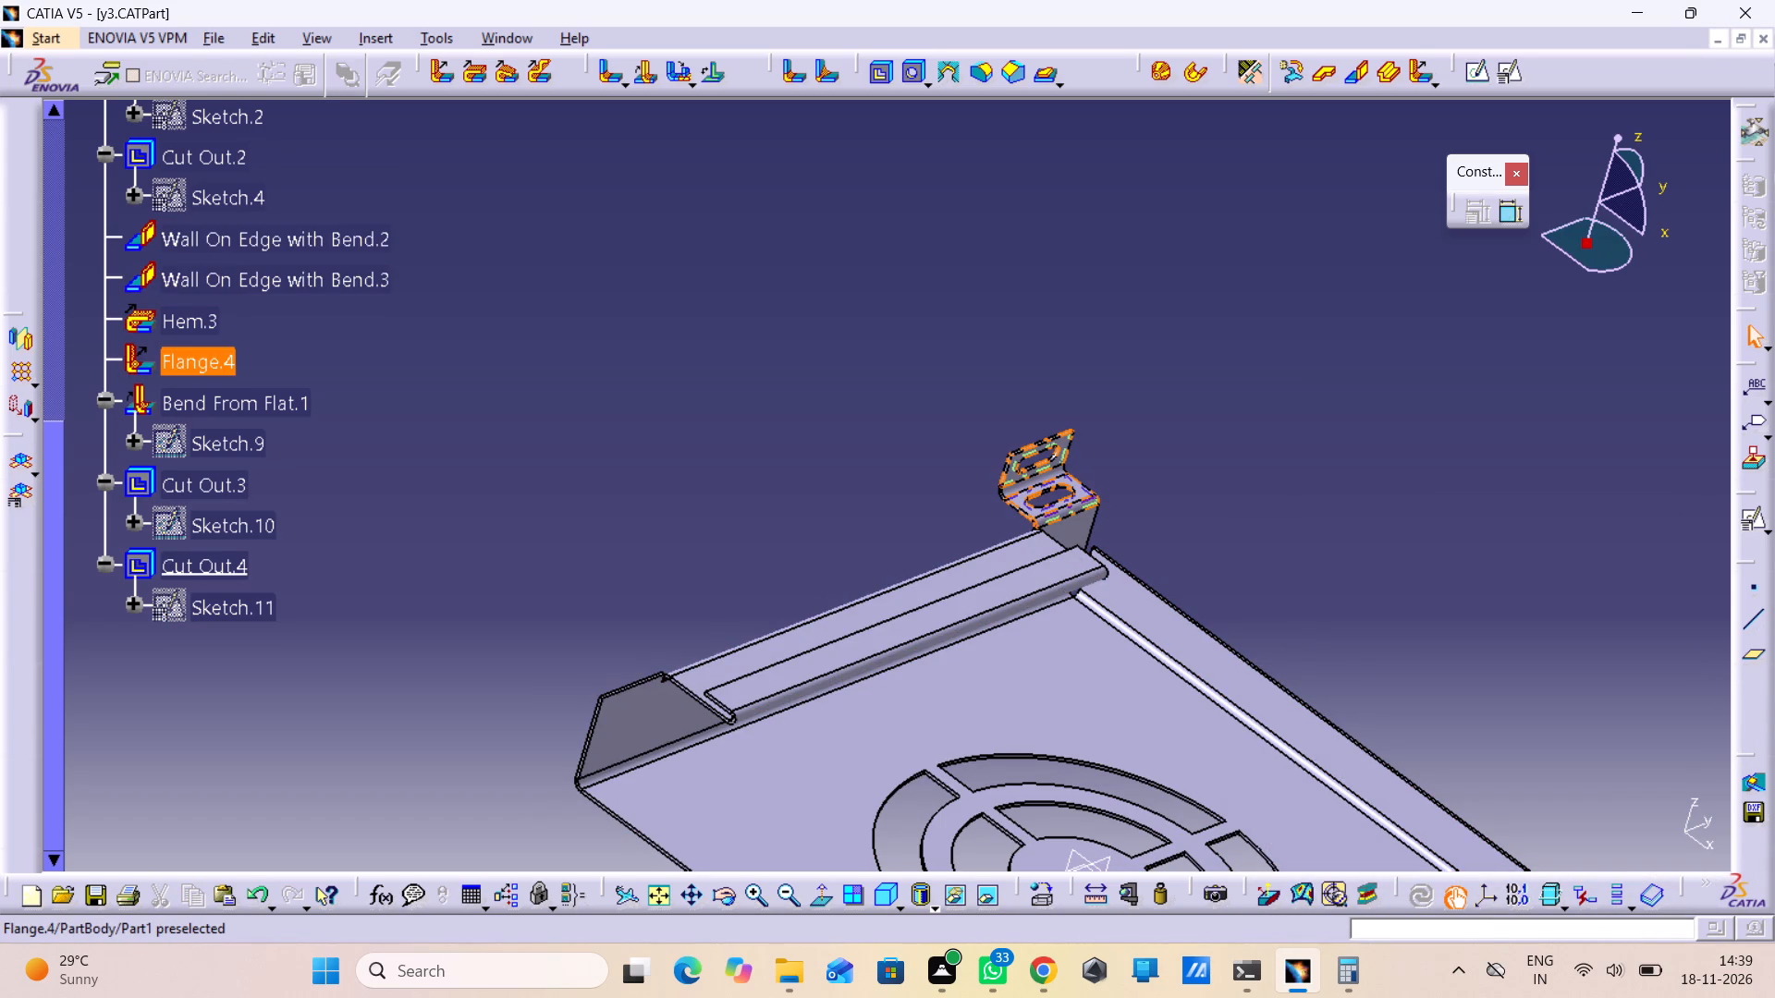
# Set the long wall's hem to a 2 mm radius and 9.6 mm length, and update the part.
pyautogui.click(145, 323)
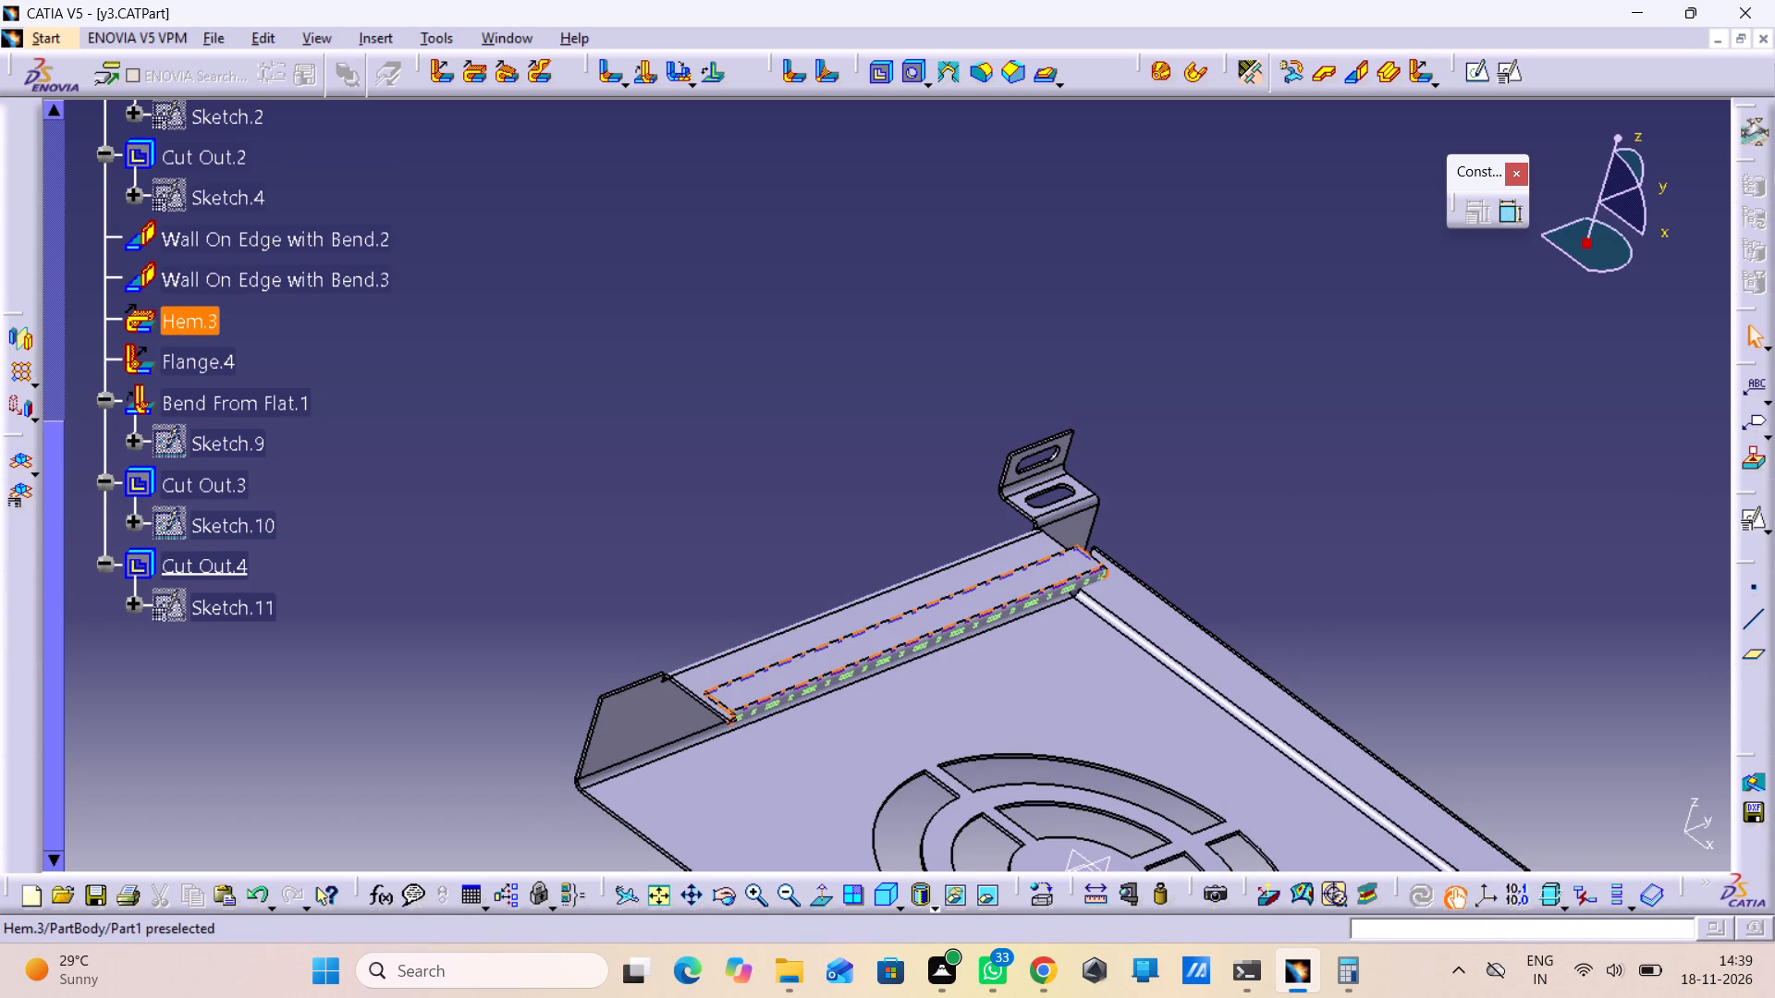
pyautogui.moveTo(726, 691); pyautogui.dragTo(769, 528, button='middle')
pyautogui.moveTo(726, 691); pyautogui.dragTo(735, 669, button='right')
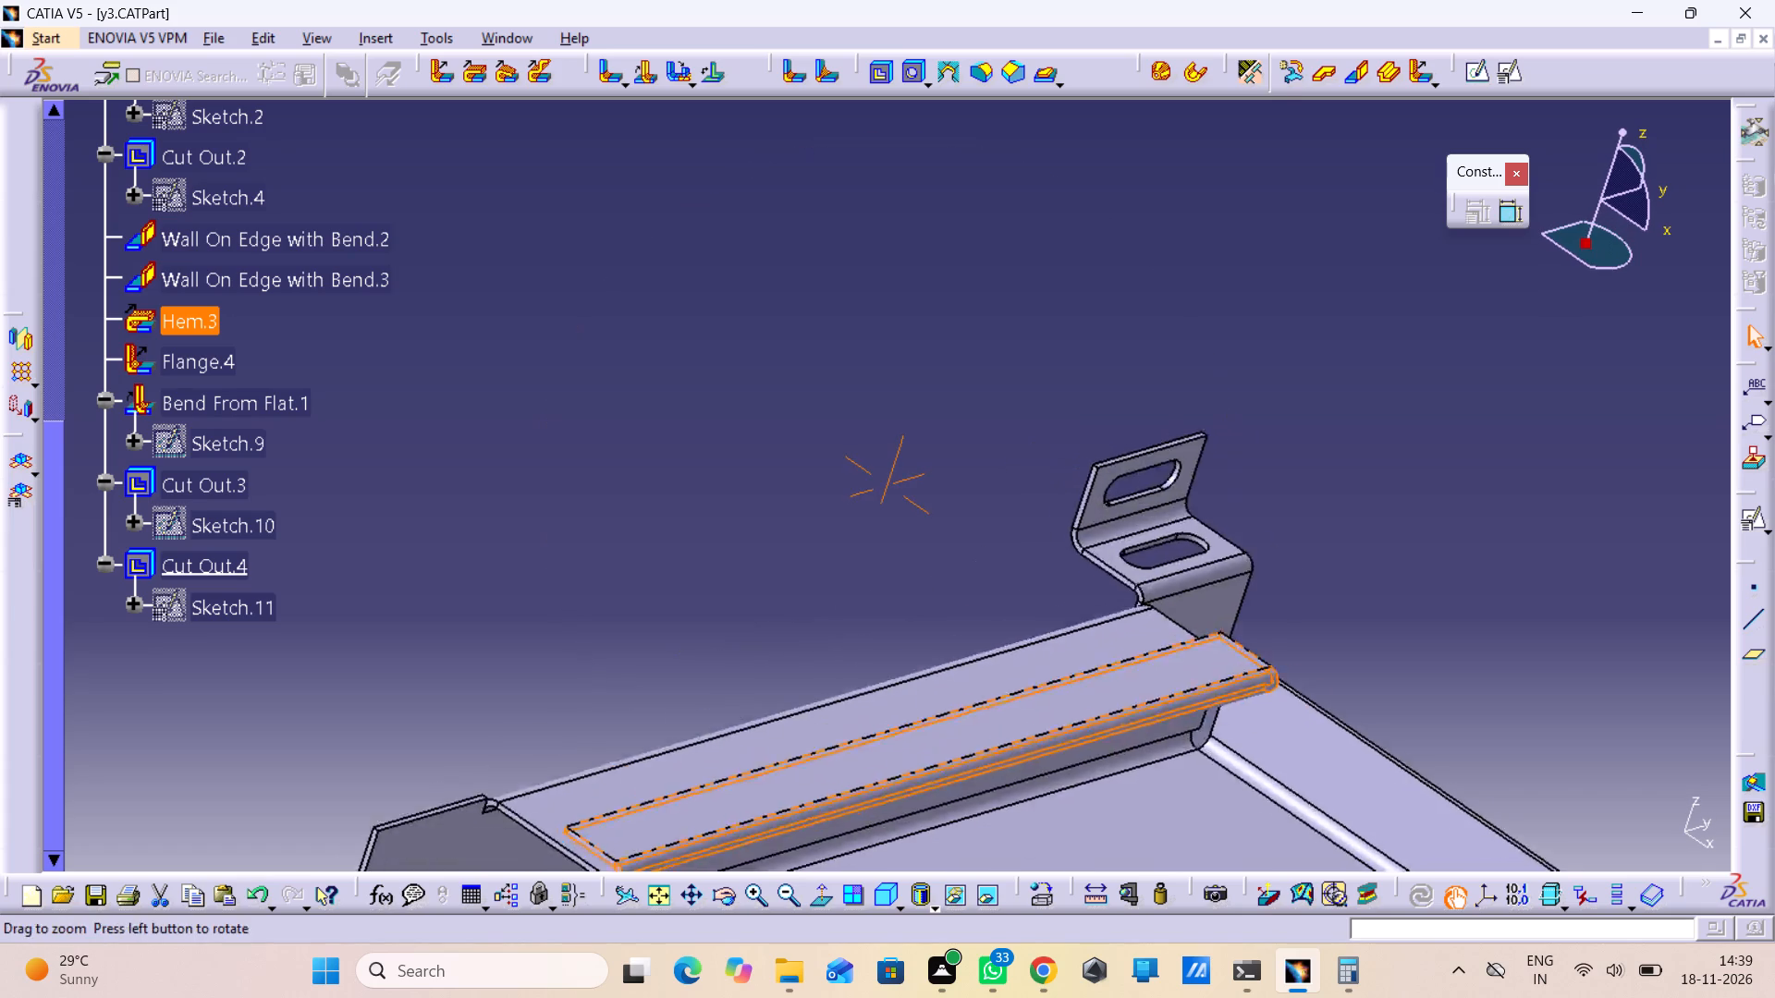
pyautogui.moveTo(769, 528); pyautogui.dragTo(777, 462, button='middle')
pyautogui.moveTo(956, 701); pyautogui.dragTo(920, 232, button='middle')
pyautogui.moveTo(585, 749); pyautogui.dragTo(636, 687, button='middle')
pyautogui.moveTo(585, 749); pyautogui.dragTo(636, 687, button='right')
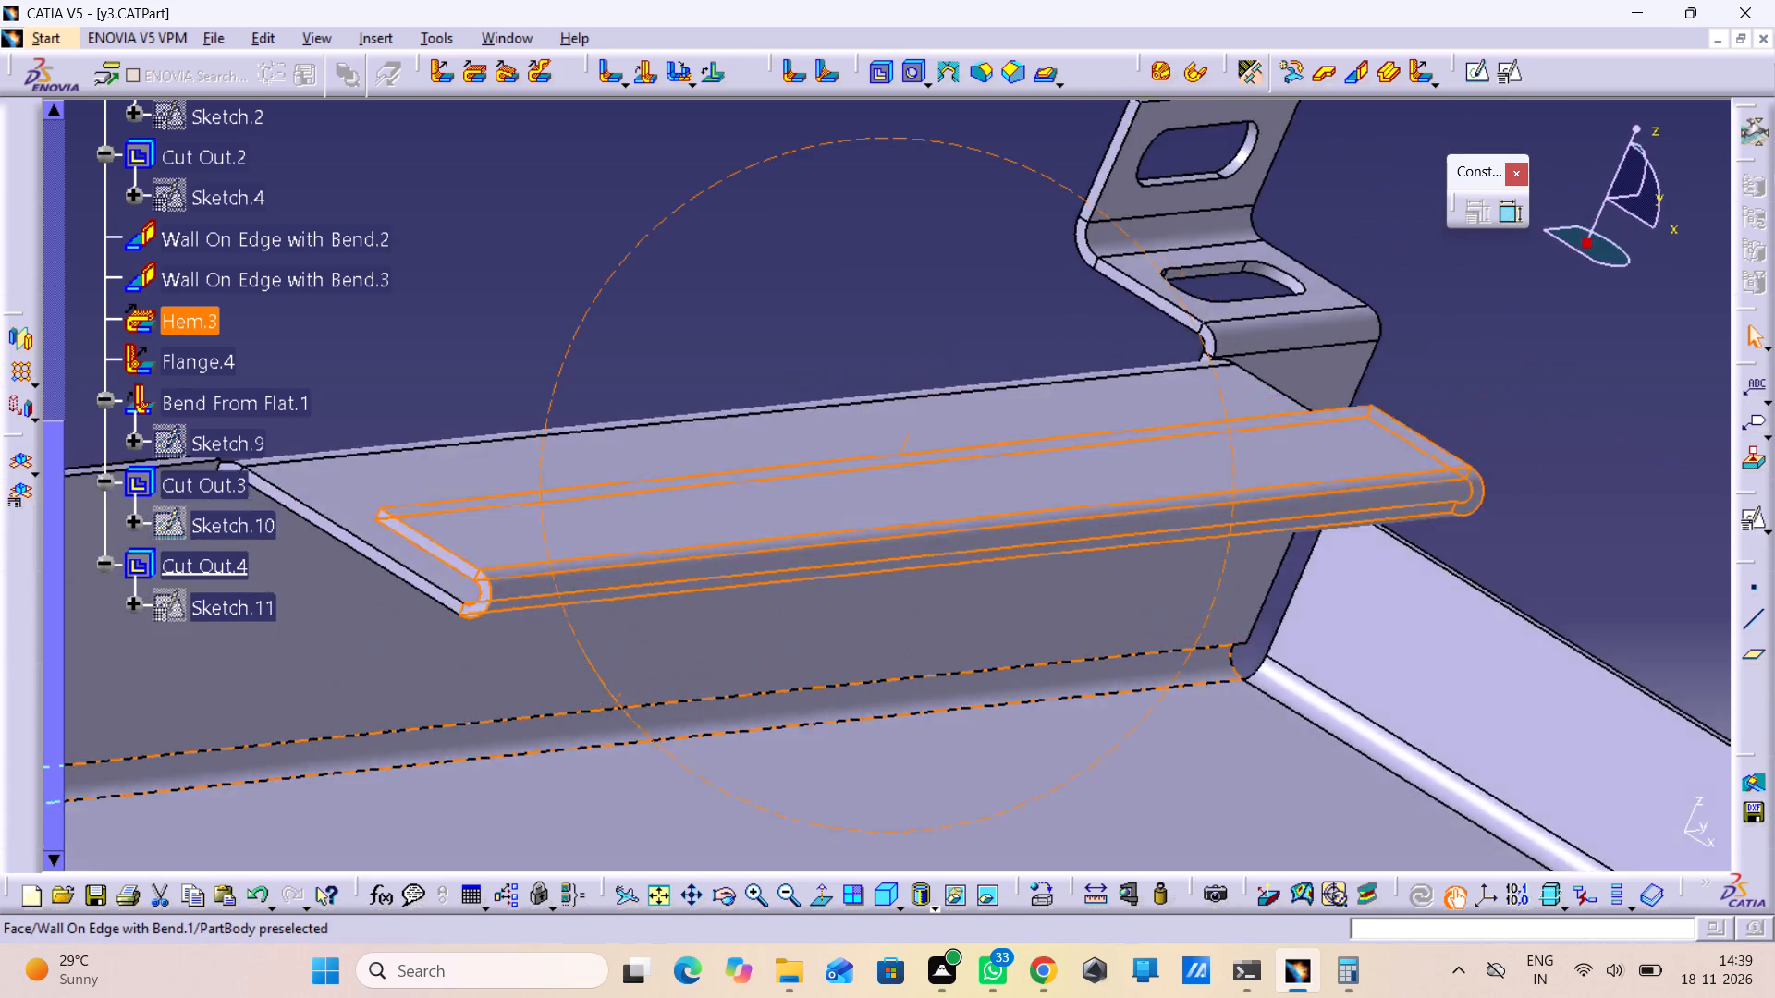
pyautogui.moveTo(636, 687); pyautogui.dragTo(815, 725, button='right')
pyautogui.moveTo(636, 687); pyautogui.dragTo(815, 725, button='middle')
pyautogui.moveTo(915, 600); pyautogui.dragTo(953, 503, button='middle')
pyautogui.moveTo(915, 600); pyautogui.dragTo(934, 544, button='right')
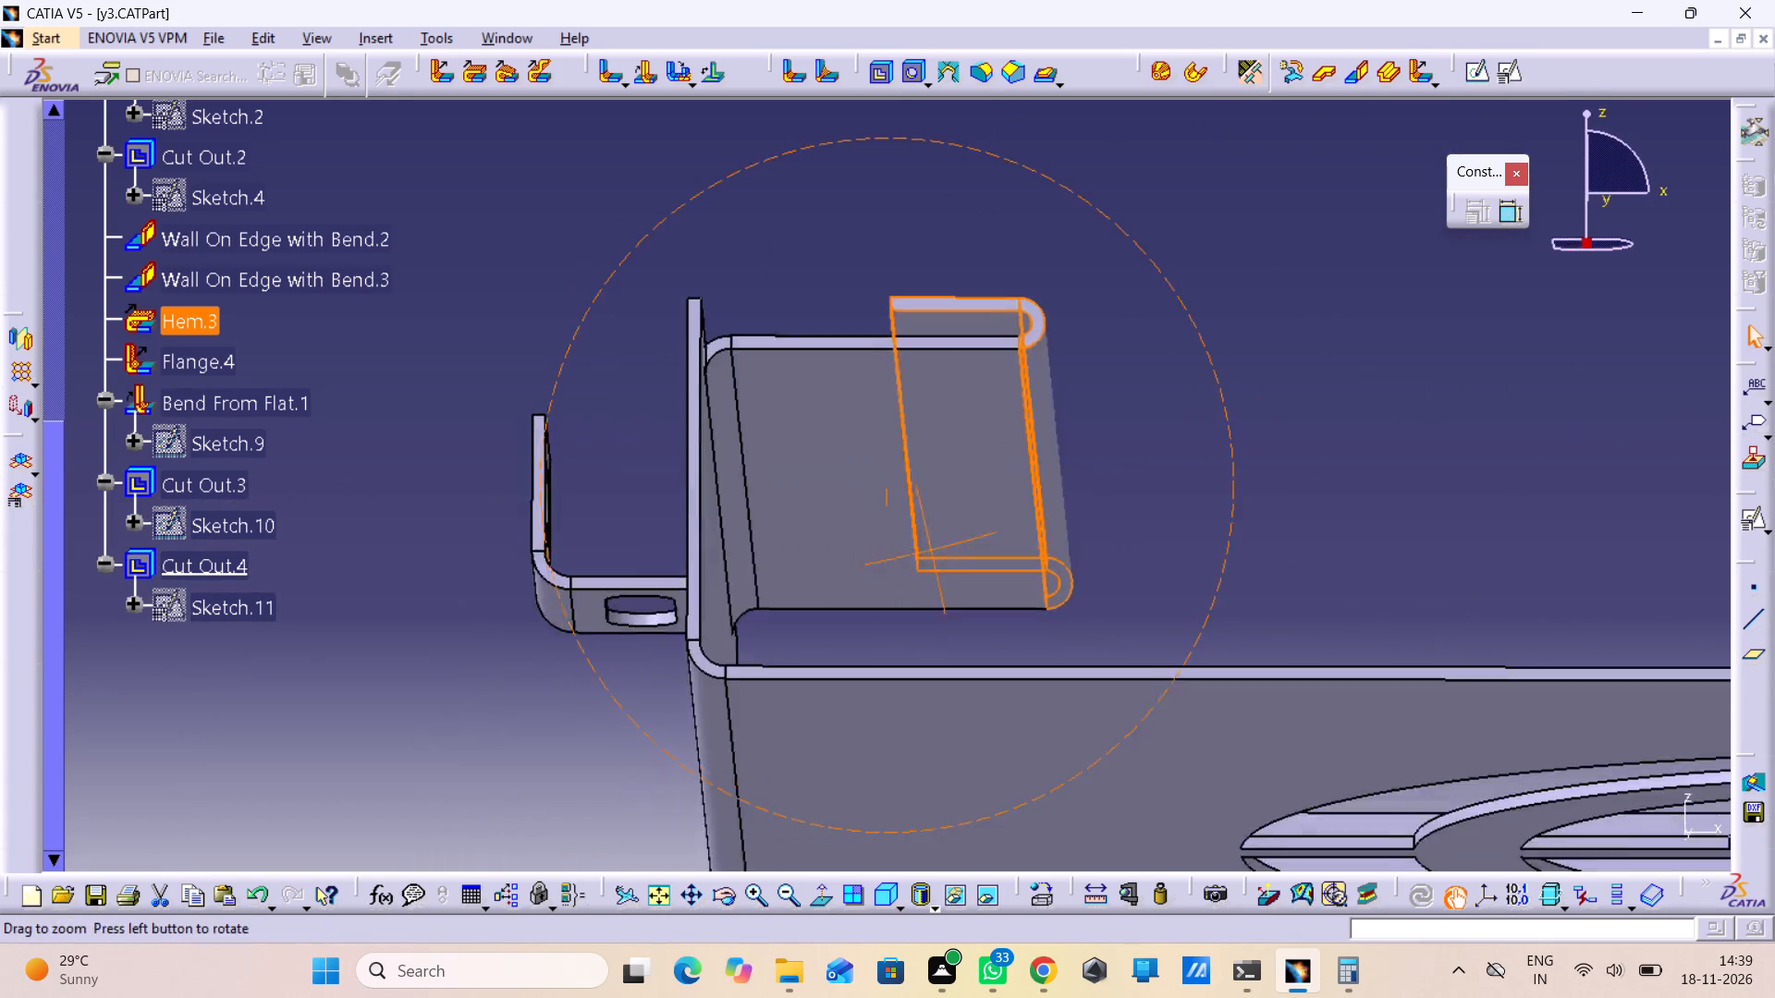
pyautogui.moveTo(953, 503); pyautogui.dragTo(954, 490, button='middle')
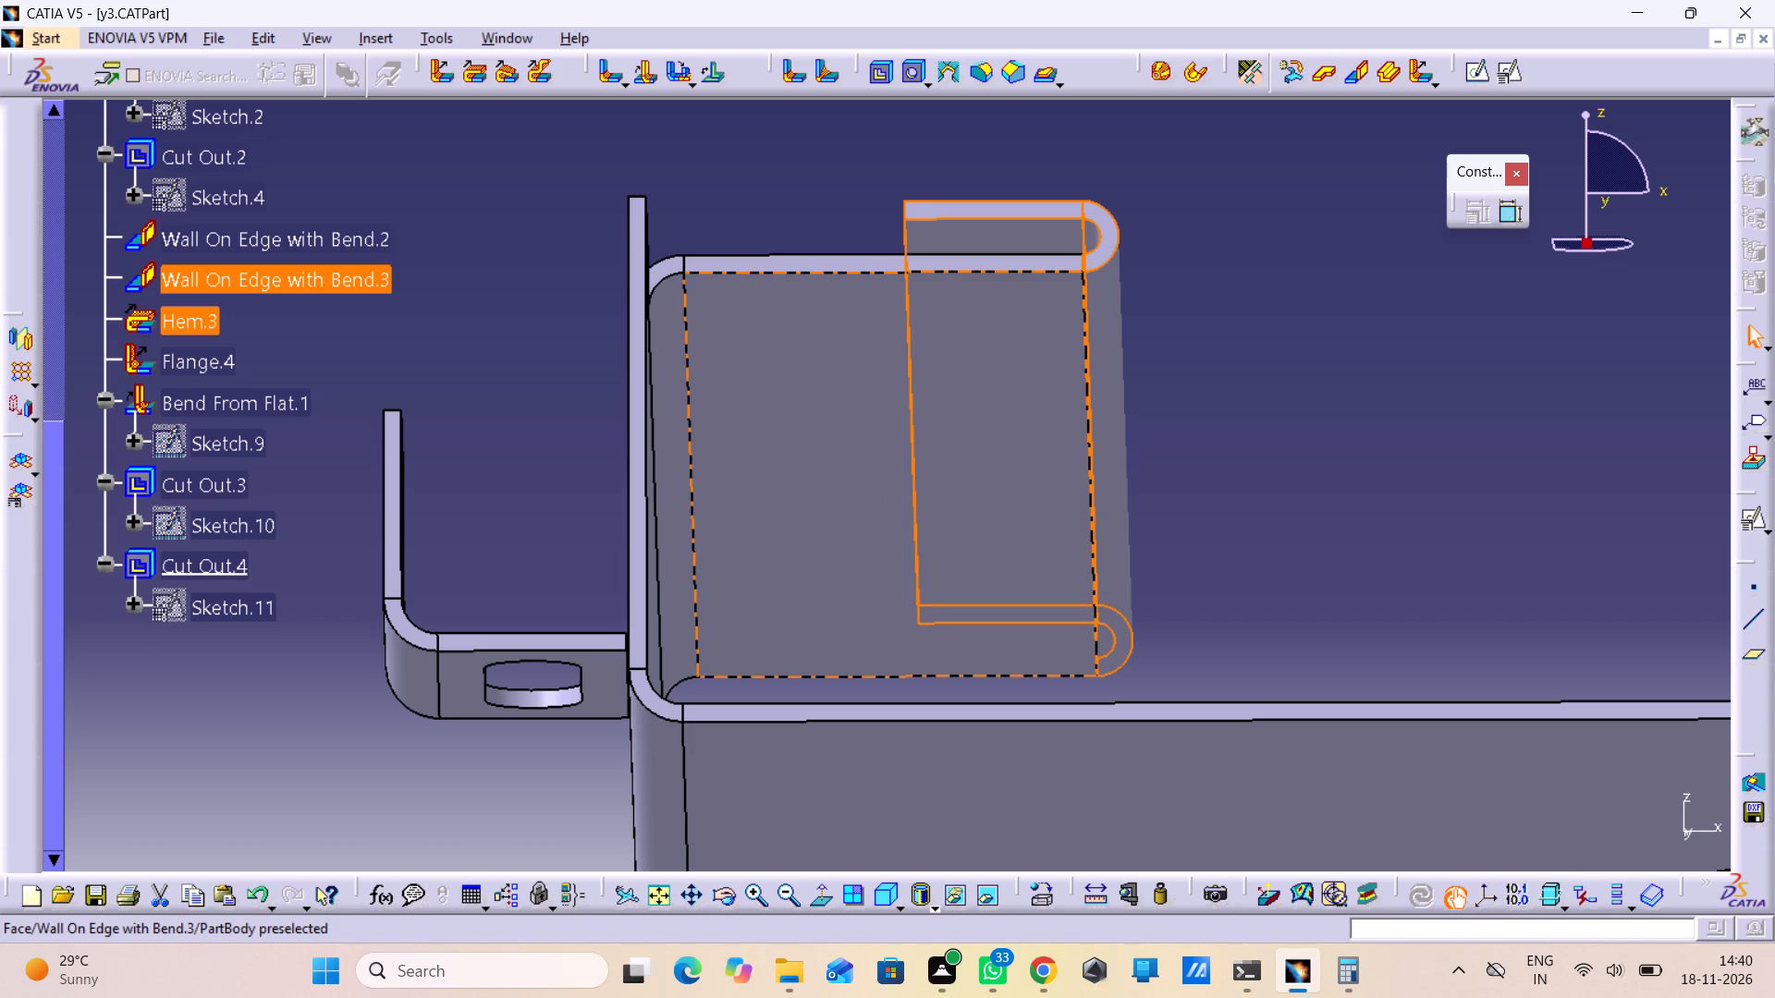
pyautogui.moveTo(759, 185); pyautogui.dragTo(754, 308, button='middle')
pyautogui.moveTo(759, 185); pyautogui.dragTo(754, 308, button='right')
pyautogui.doubleClick(871, 226)
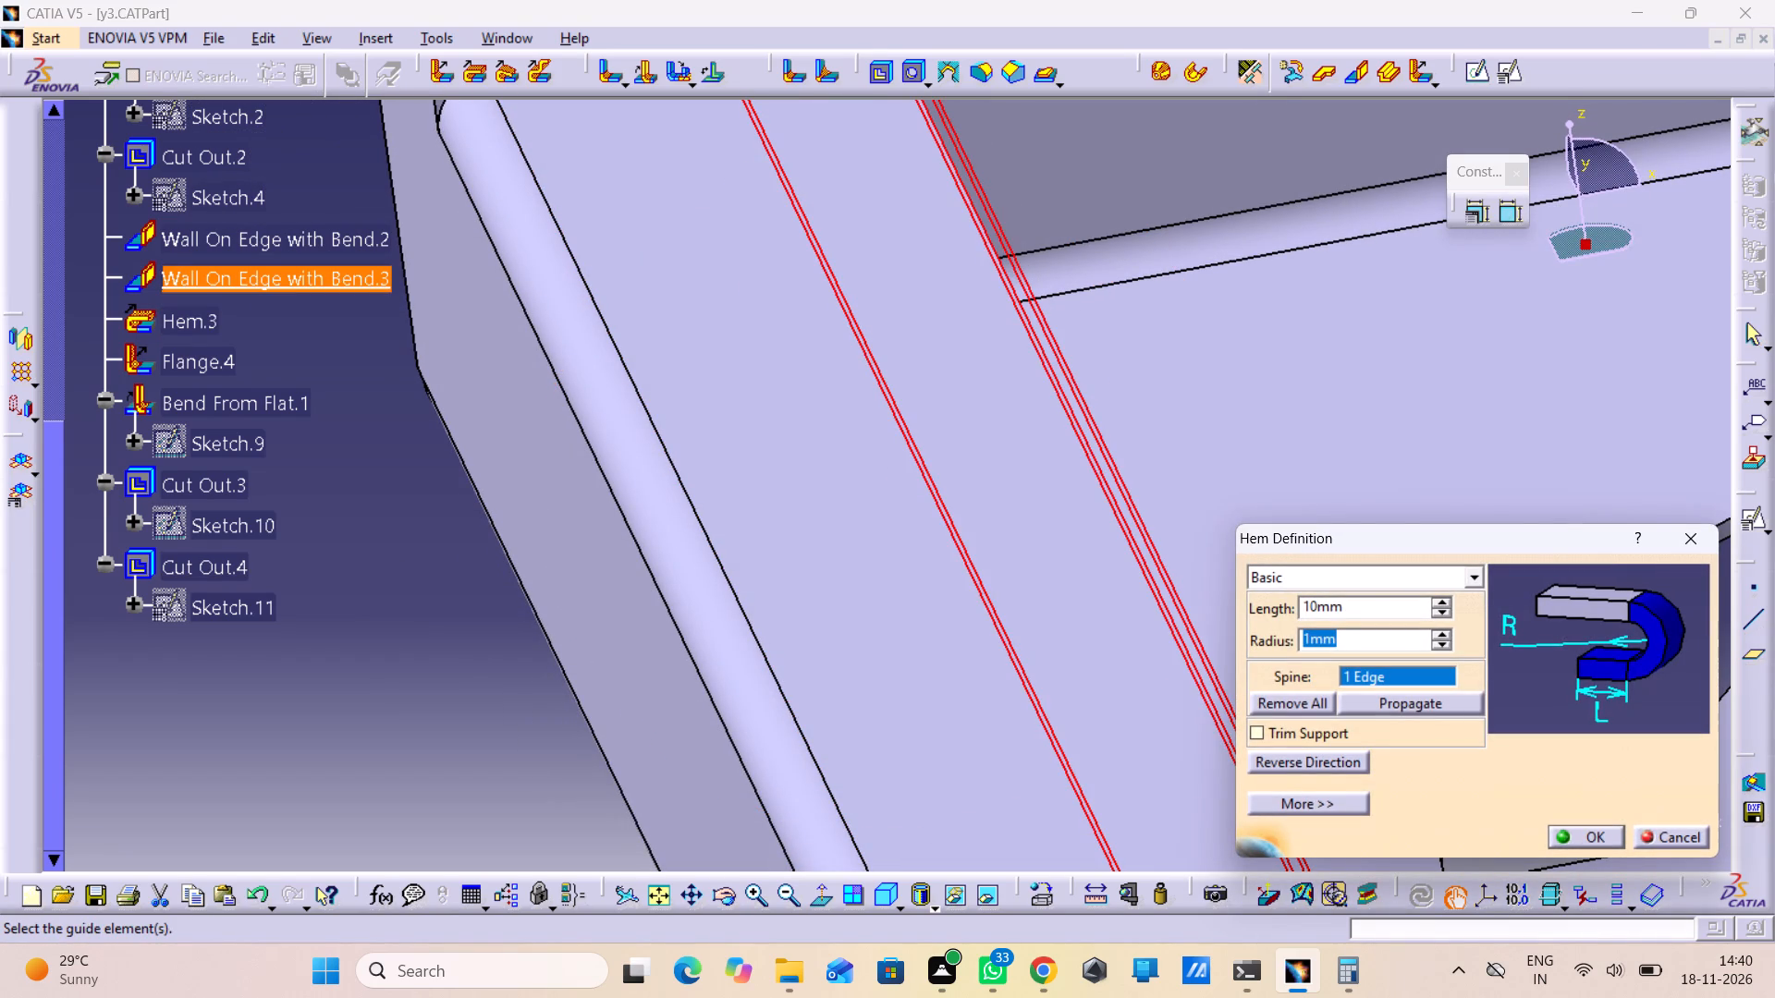
pyautogui.press('0')
pyautogui.press('2')
pyautogui.press('BackSpace')
pyautogui.press('BackSpace')
pyautogui.press('2')
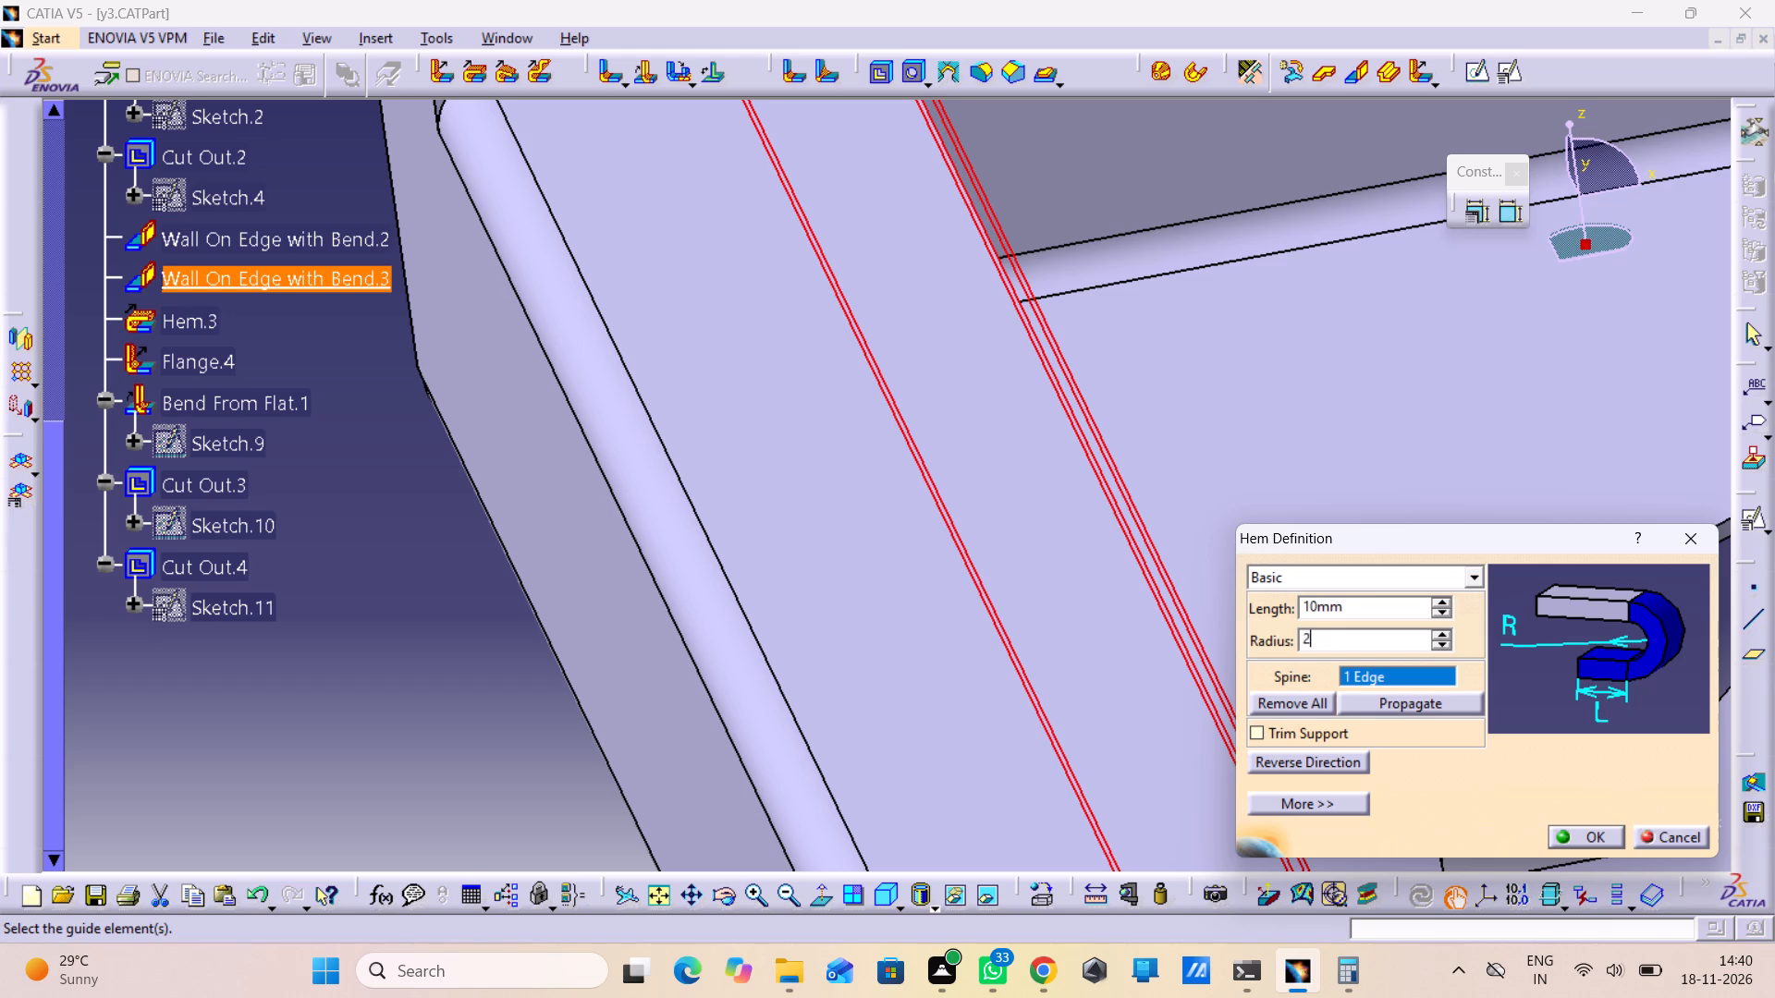
pyautogui.moveTo(1381, 613); pyautogui.dragTo(1249, 652)
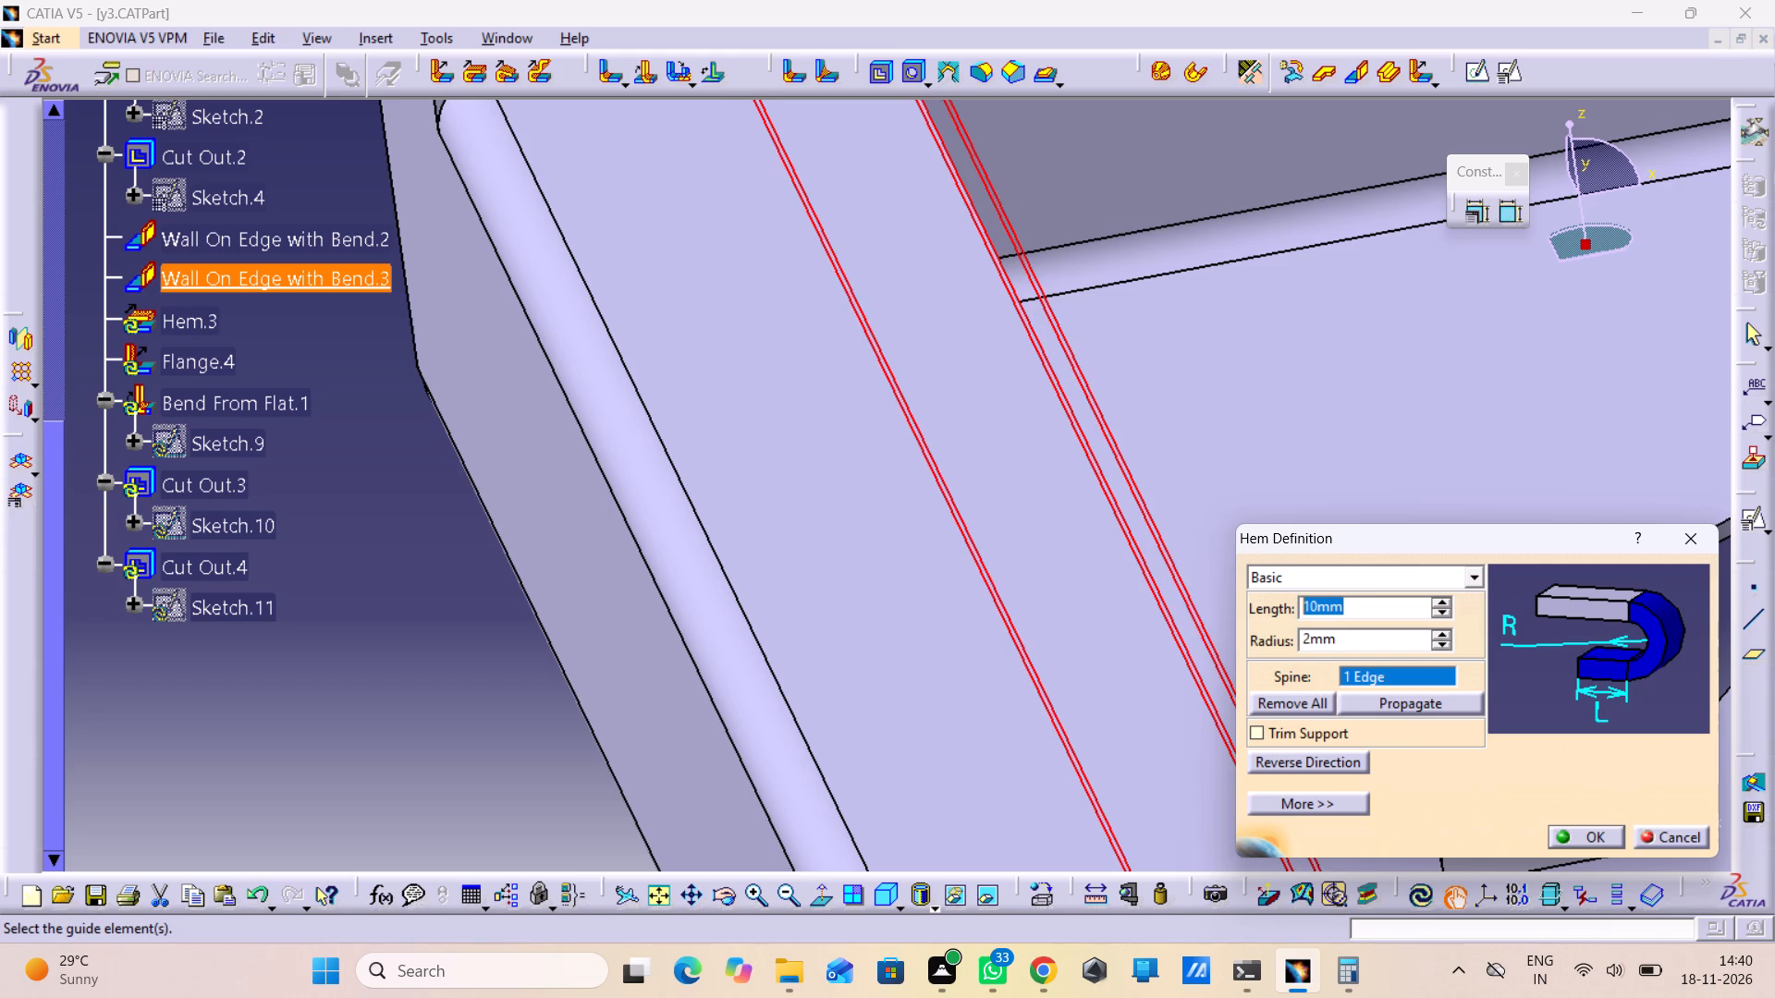
pyautogui.write('9.6')
pyautogui.click(1561, 839)
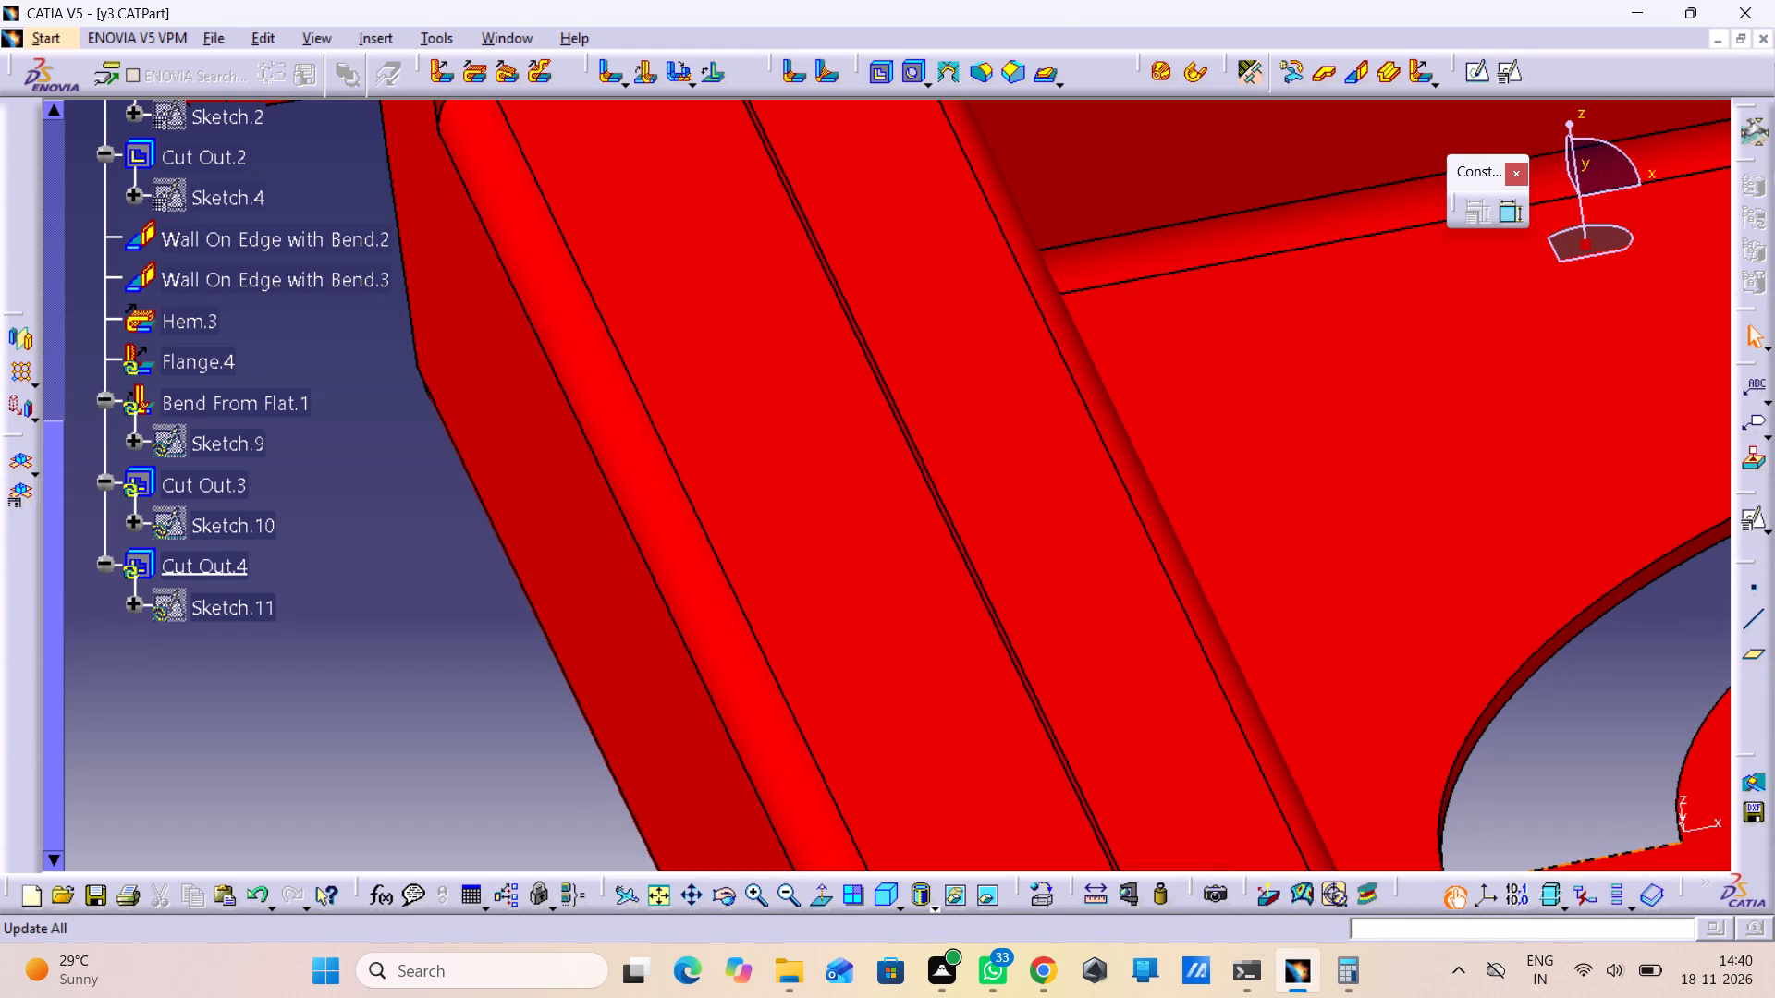
pyautogui.click(1414, 903)
# Examine the updated tray, highlighting the corner tab's slot cutout and its bend from flat.
pyautogui.moveTo(1474, 735); pyautogui.dragTo(1485, 861, button='middle')
pyautogui.rightClick(1474, 735)
pyautogui.moveTo(1468, 734); pyautogui.dragTo(1497, 809, button='middle')
pyautogui.rightClick(1468, 734)
pyautogui.click(728, 794)
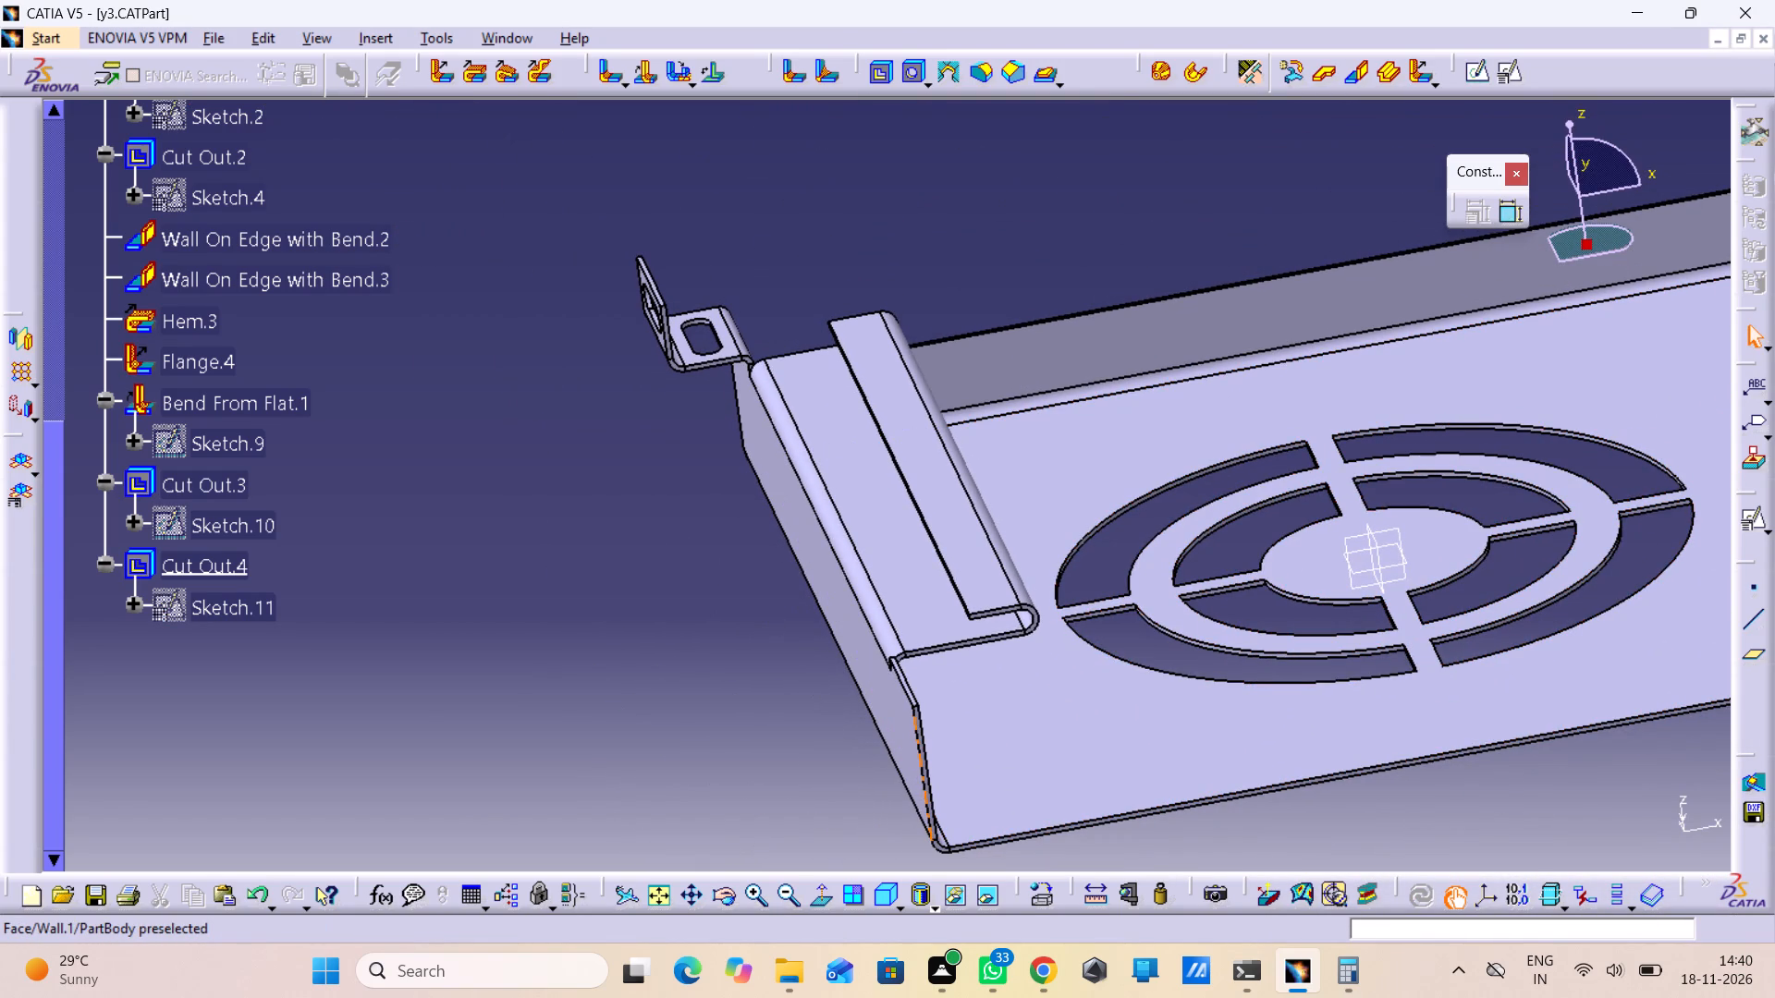
pyautogui.moveTo(1032, 671); pyautogui.dragTo(1047, 722, button='middle')
pyautogui.rightClick(1032, 670)
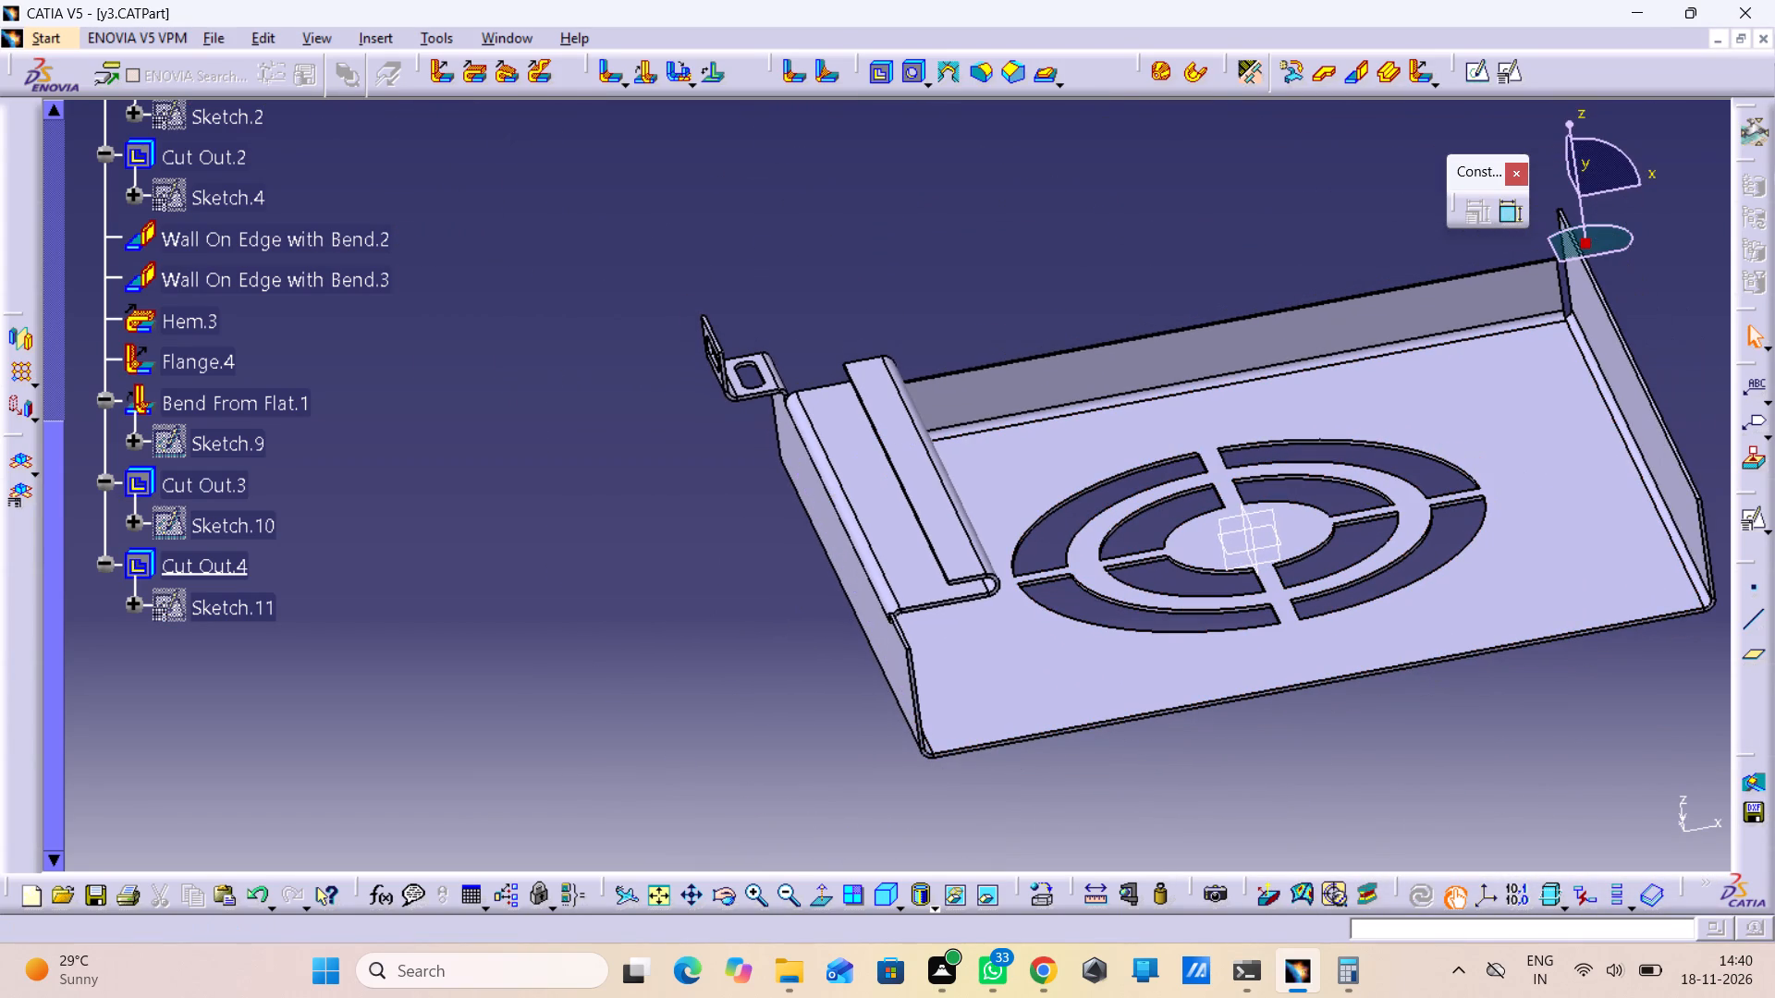
pyautogui.click(195, 490)
pyautogui.click(433, 578)
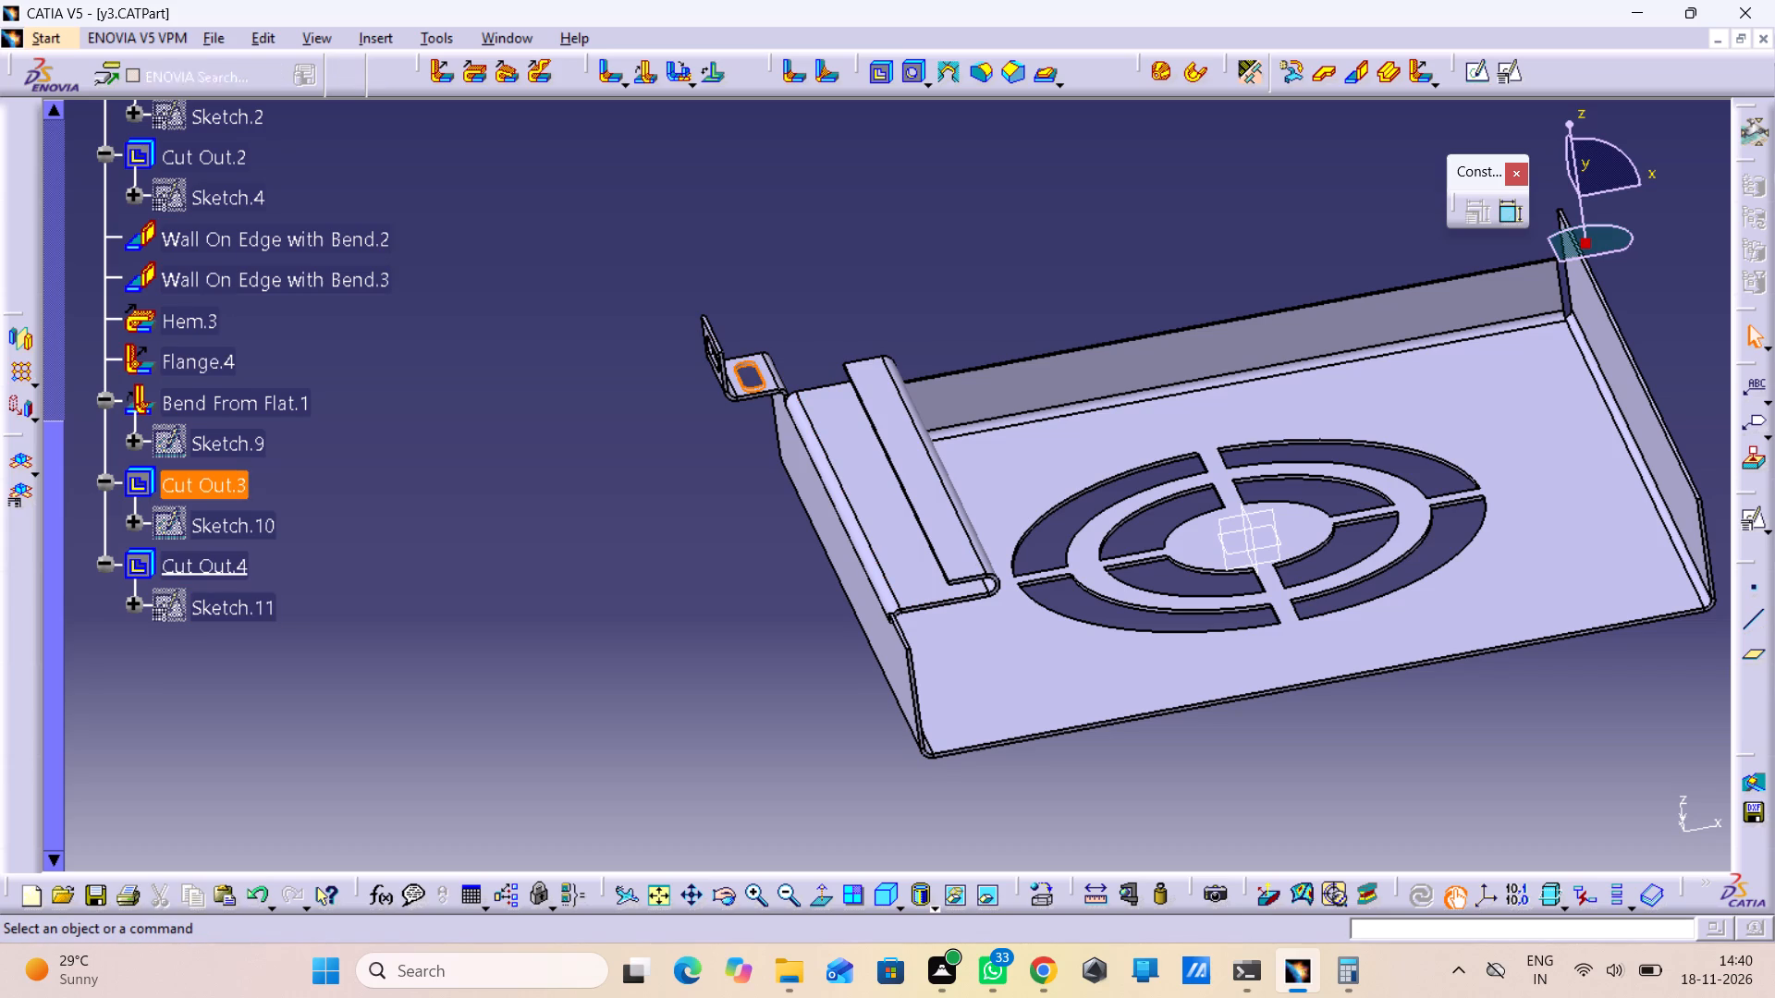
pyautogui.click(240, 408)
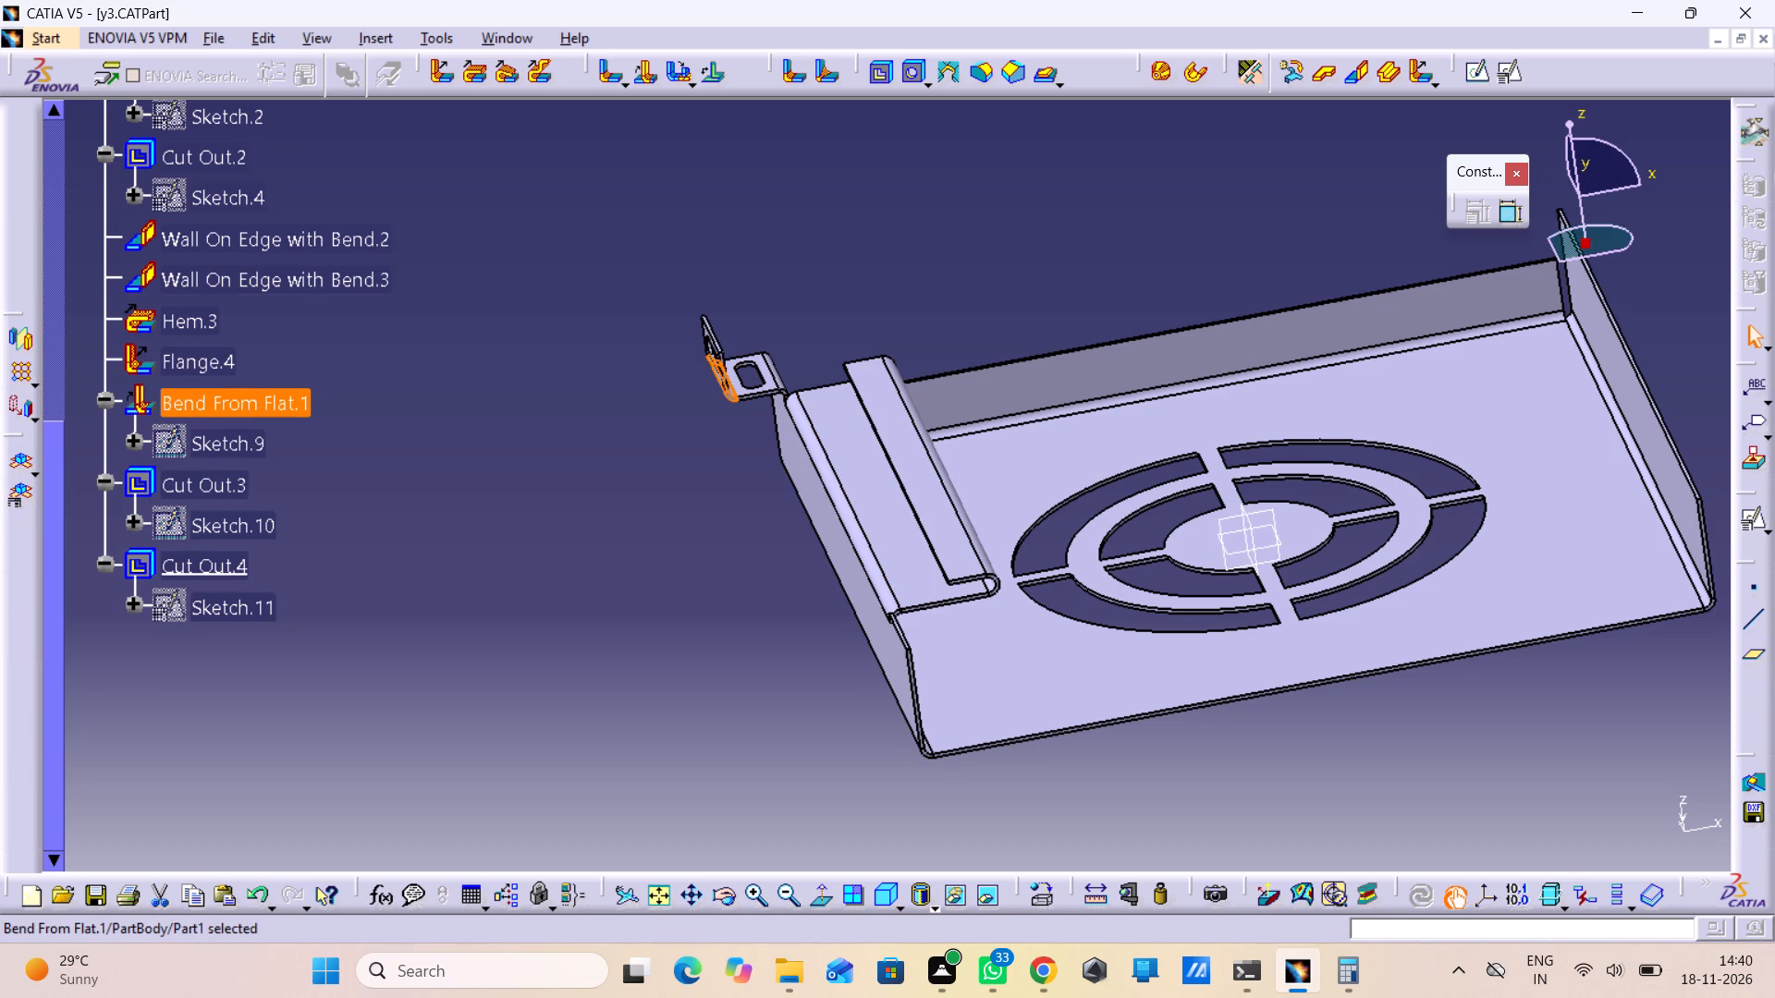
pyautogui.click(462, 584)
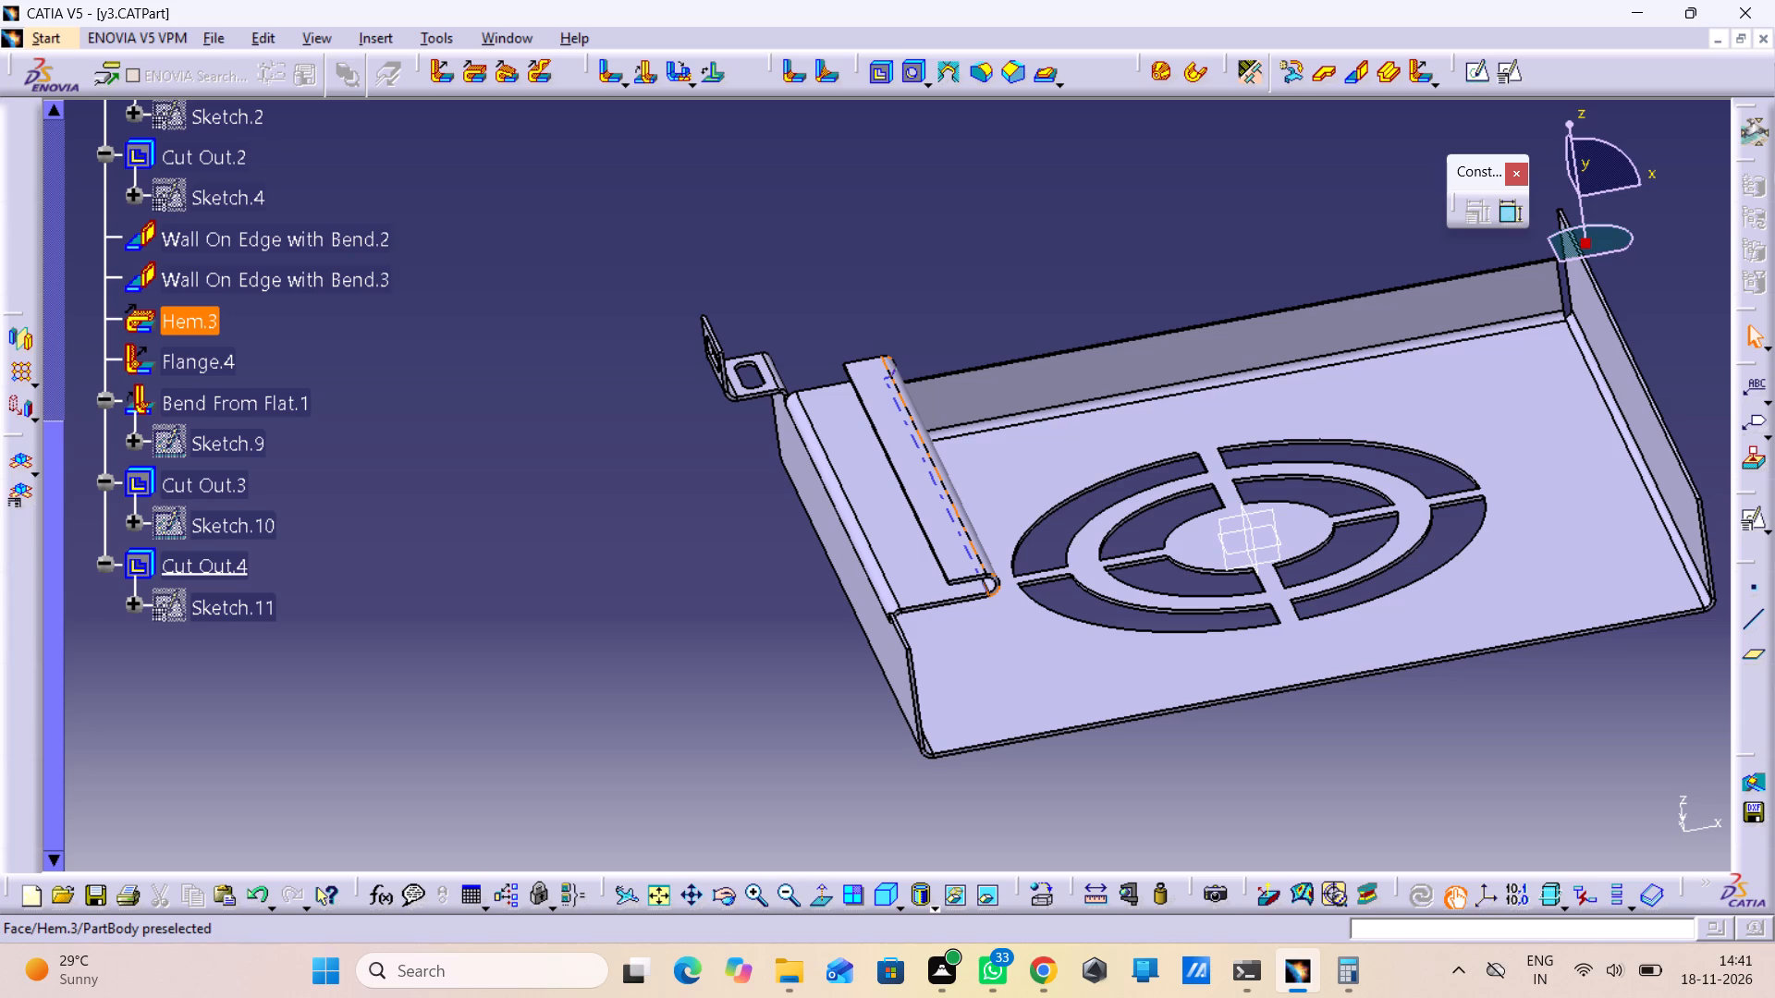
# Review the left and right extremity offsets in the hemmed wall's definition, and close it without changes.
pyautogui.moveTo(835, 651); pyautogui.dragTo(874, 683, button='middle')
pyautogui.moveTo(835, 651); pyautogui.dragTo(874, 683, button='right')
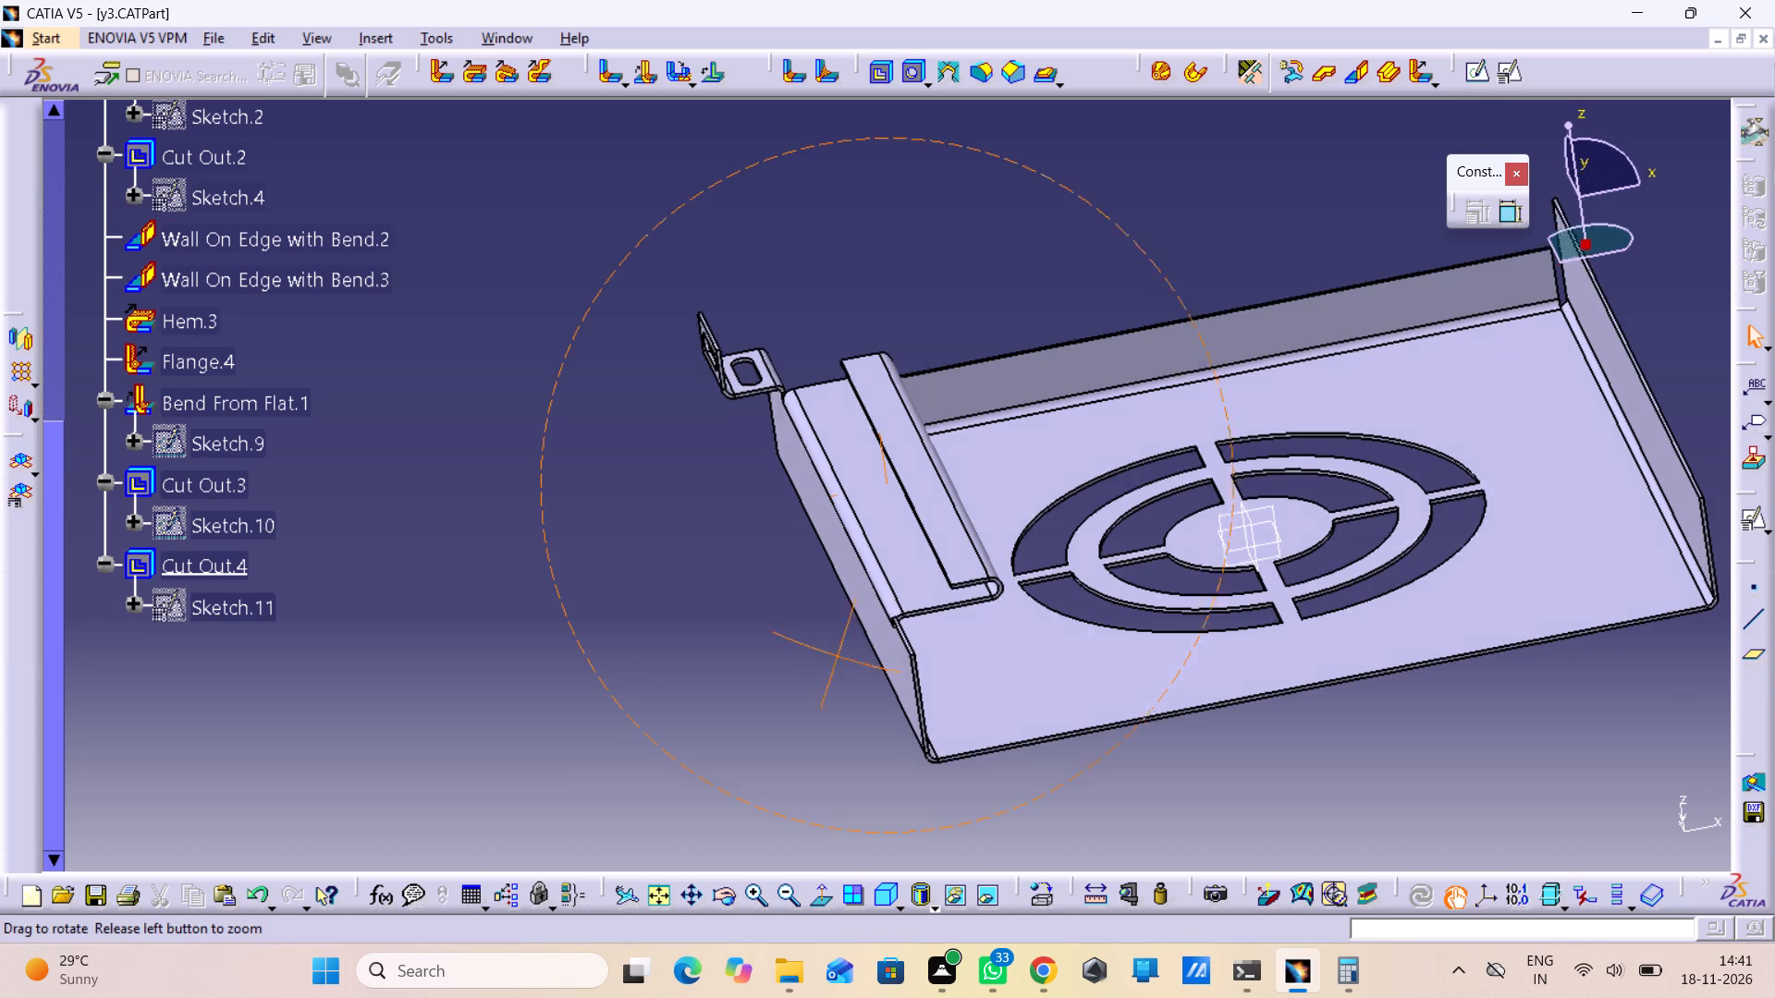
pyautogui.moveTo(874, 683); pyautogui.dragTo(1097, 646, button='middle')
pyautogui.moveTo(874, 683); pyautogui.dragTo(1108, 632, button='right')
pyautogui.middleClick(1108, 632)
pyautogui.middleClick(1108, 632)
pyautogui.middleClick(1108, 632)
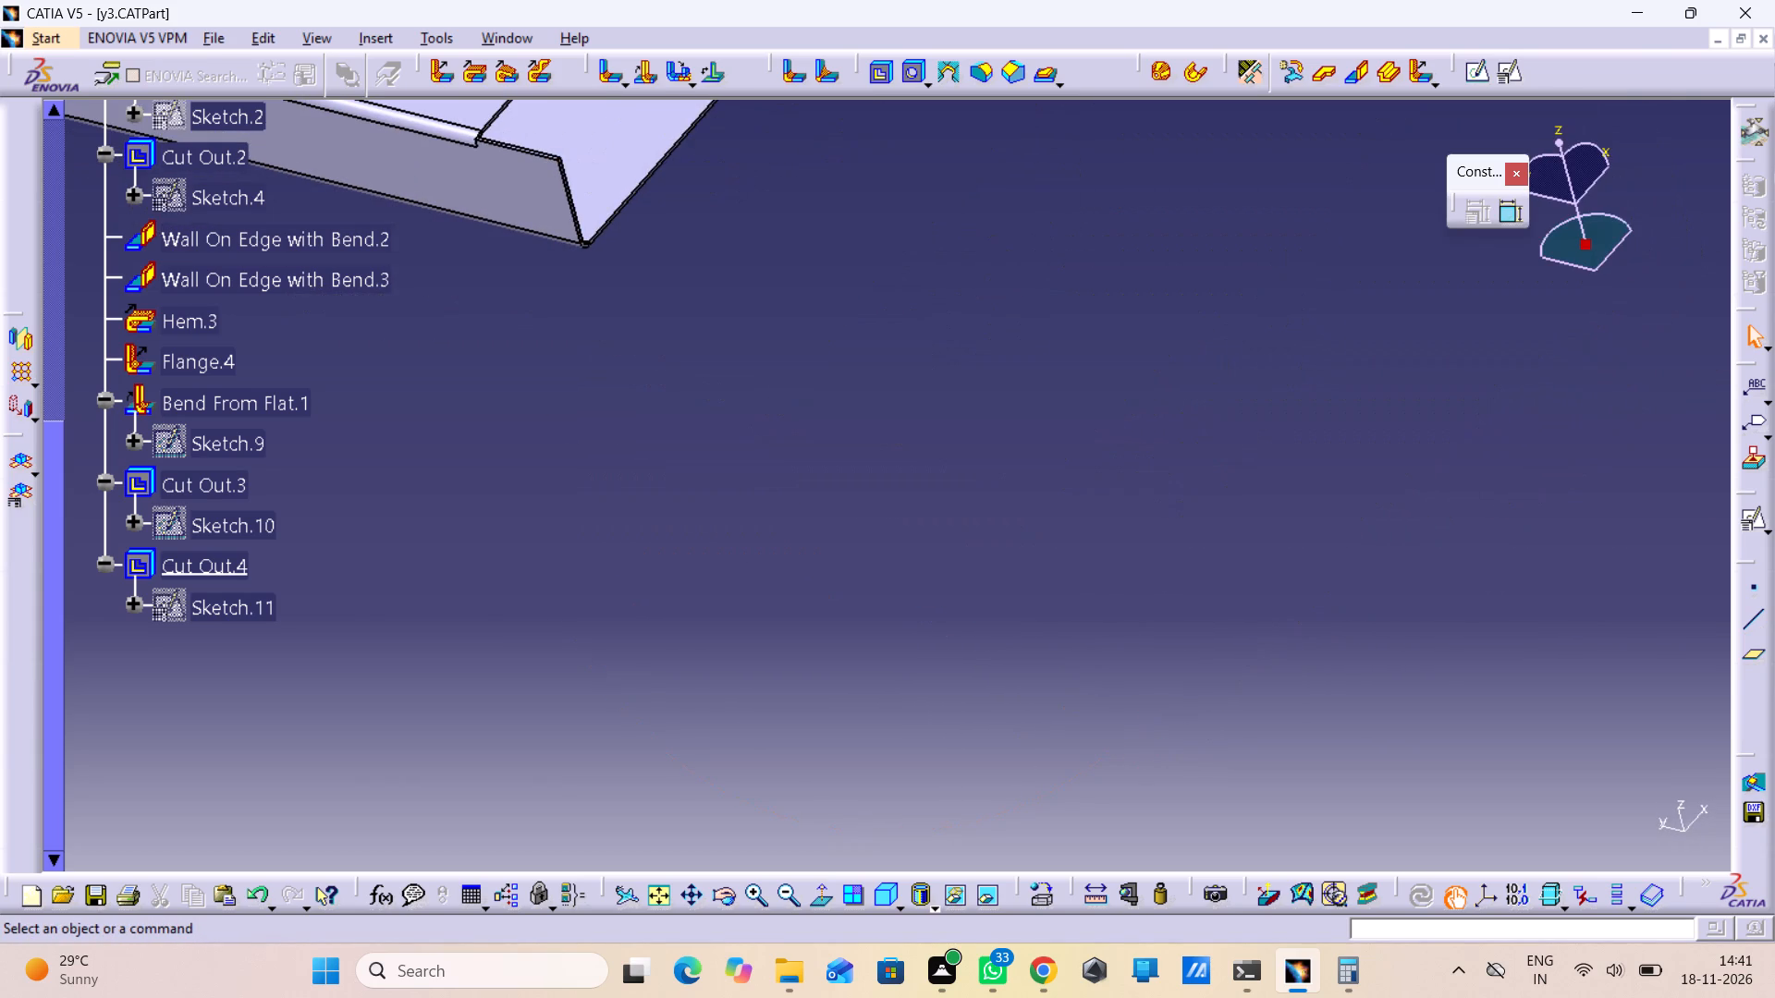
pyautogui.moveTo(1106, 632); pyautogui.dragTo(1204, 764, button='middle')
pyautogui.rightClick(1106, 632)
pyautogui.middleClick(1204, 726)
pyautogui.moveTo(1204, 726); pyautogui.dragTo(1200, 718, button='right')
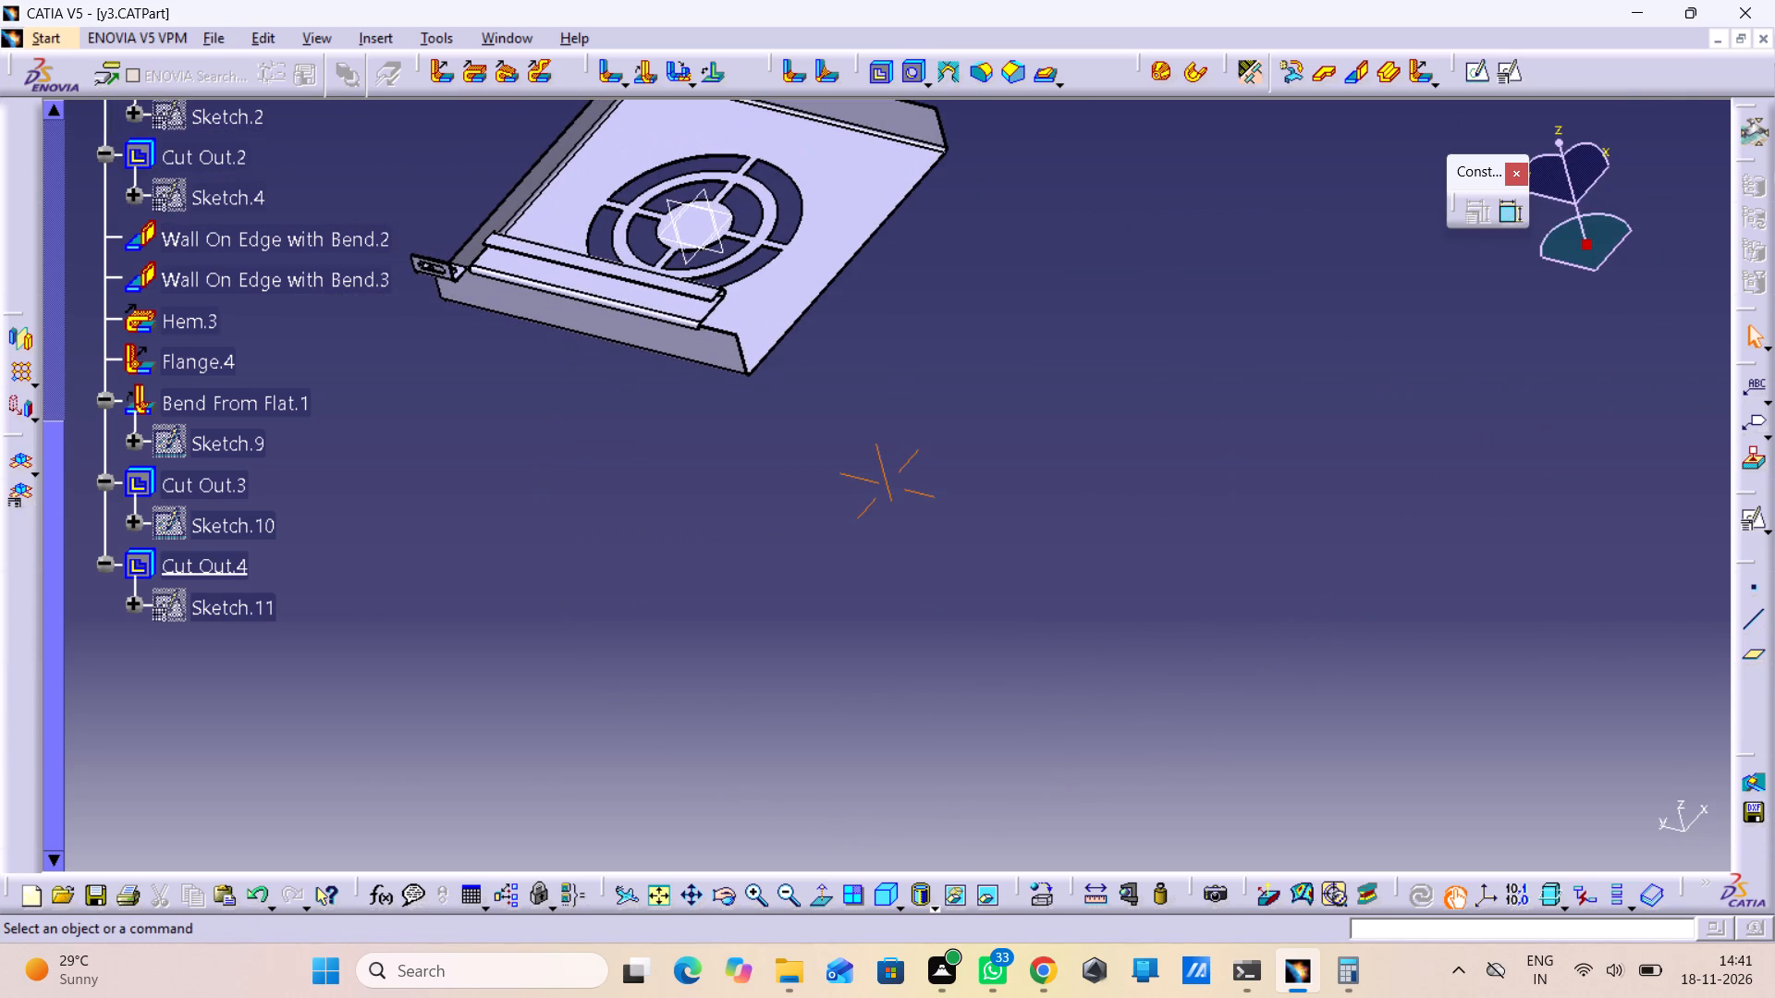
pyautogui.moveTo(1094, 591); pyautogui.dragTo(1071, 479, button='middle')
pyautogui.rightClick(1094, 591)
pyautogui.moveTo(982, 521); pyautogui.dragTo(1000, 546, button='middle')
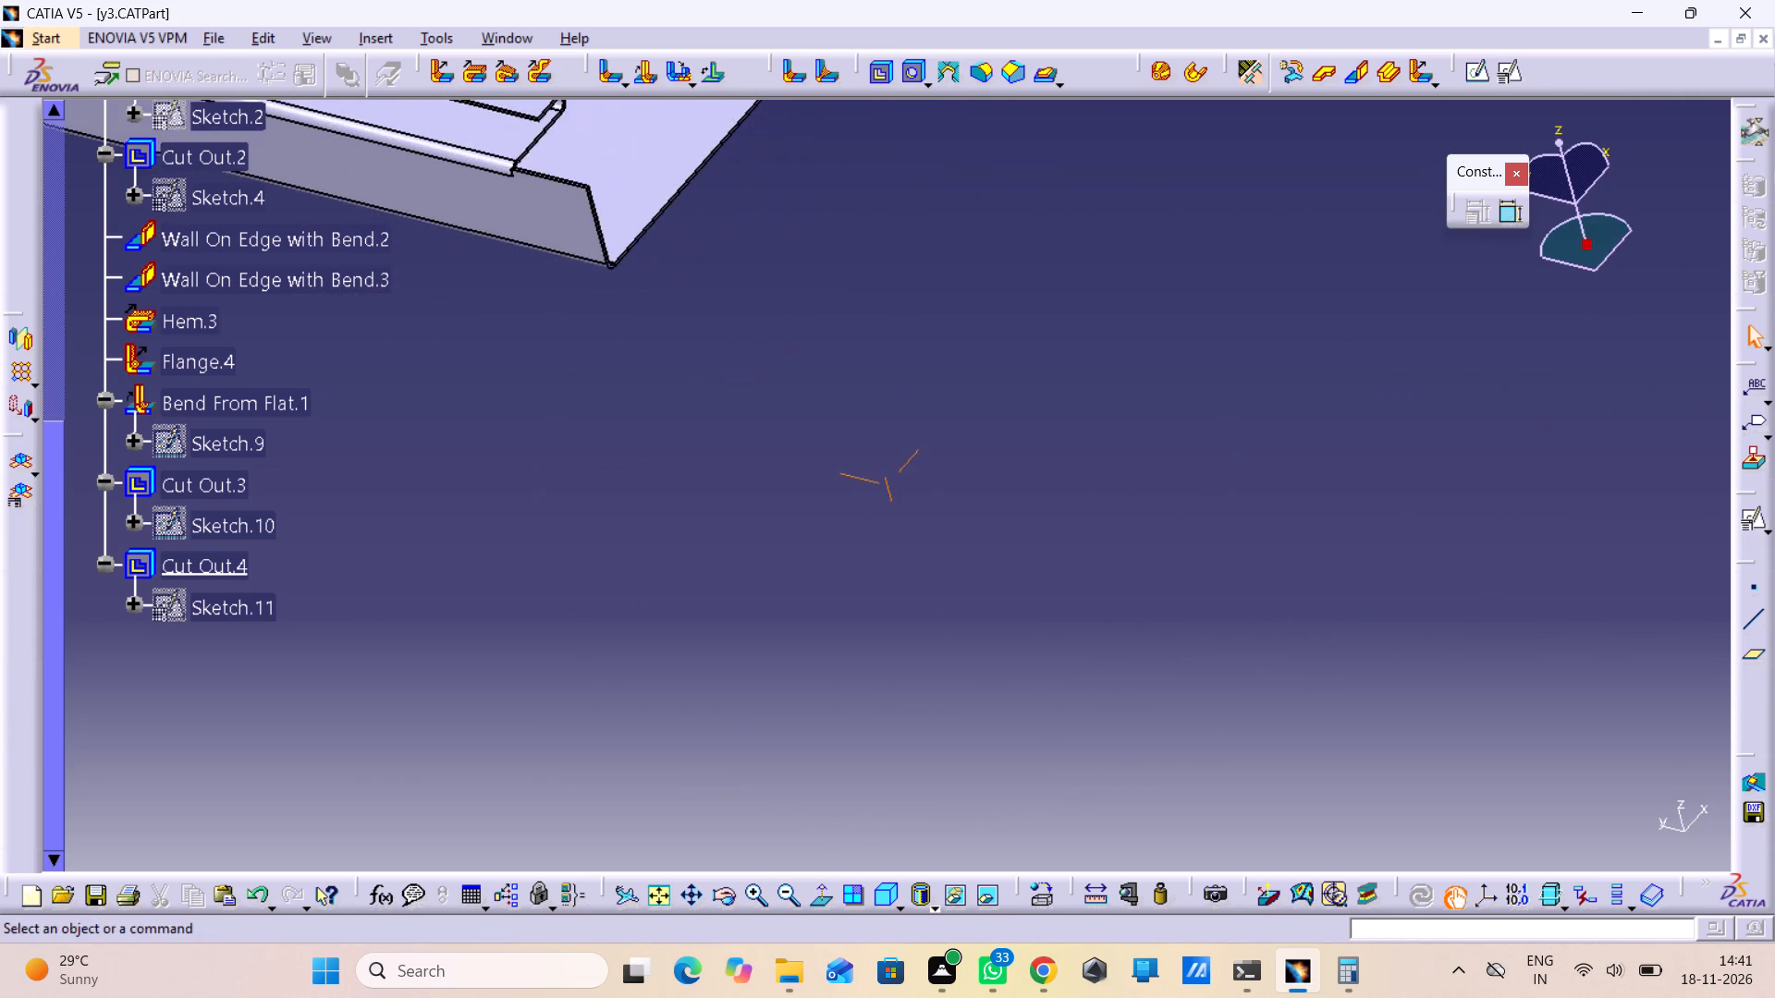
pyautogui.moveTo(1000, 546); pyautogui.dragTo(1724, 918, button='middle')
pyautogui.doubleClick(1212, 512)
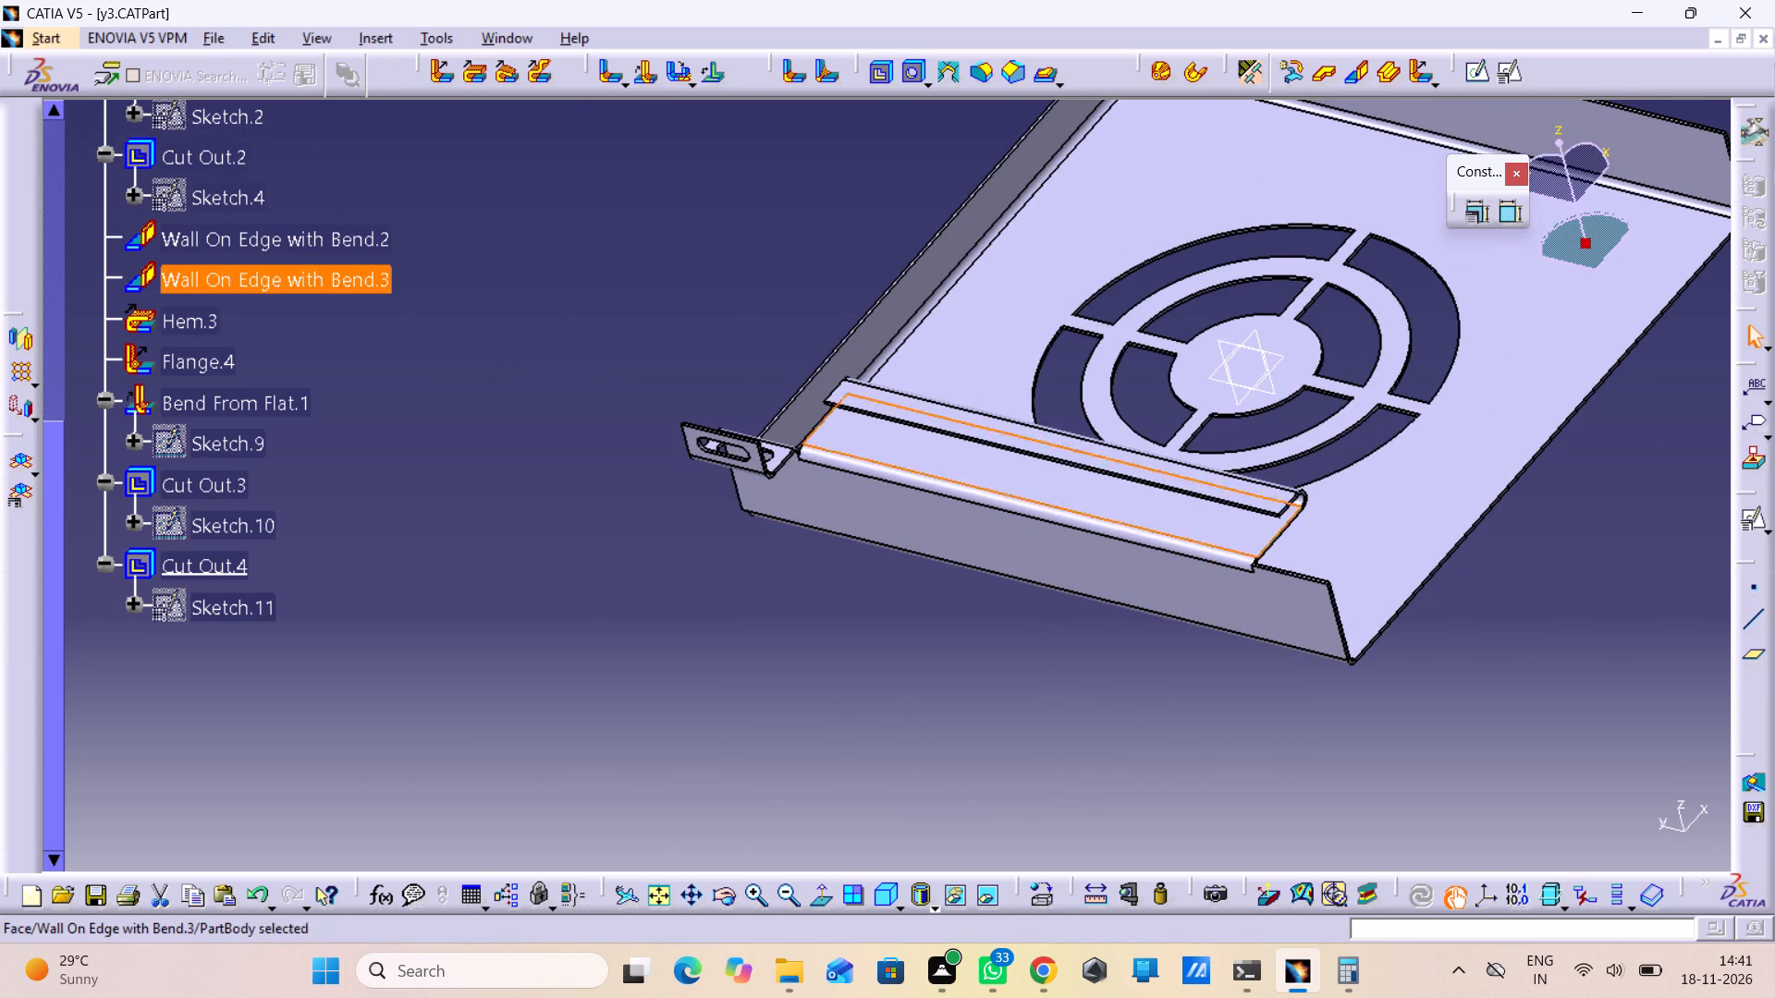
pyautogui.click(1556, 579)
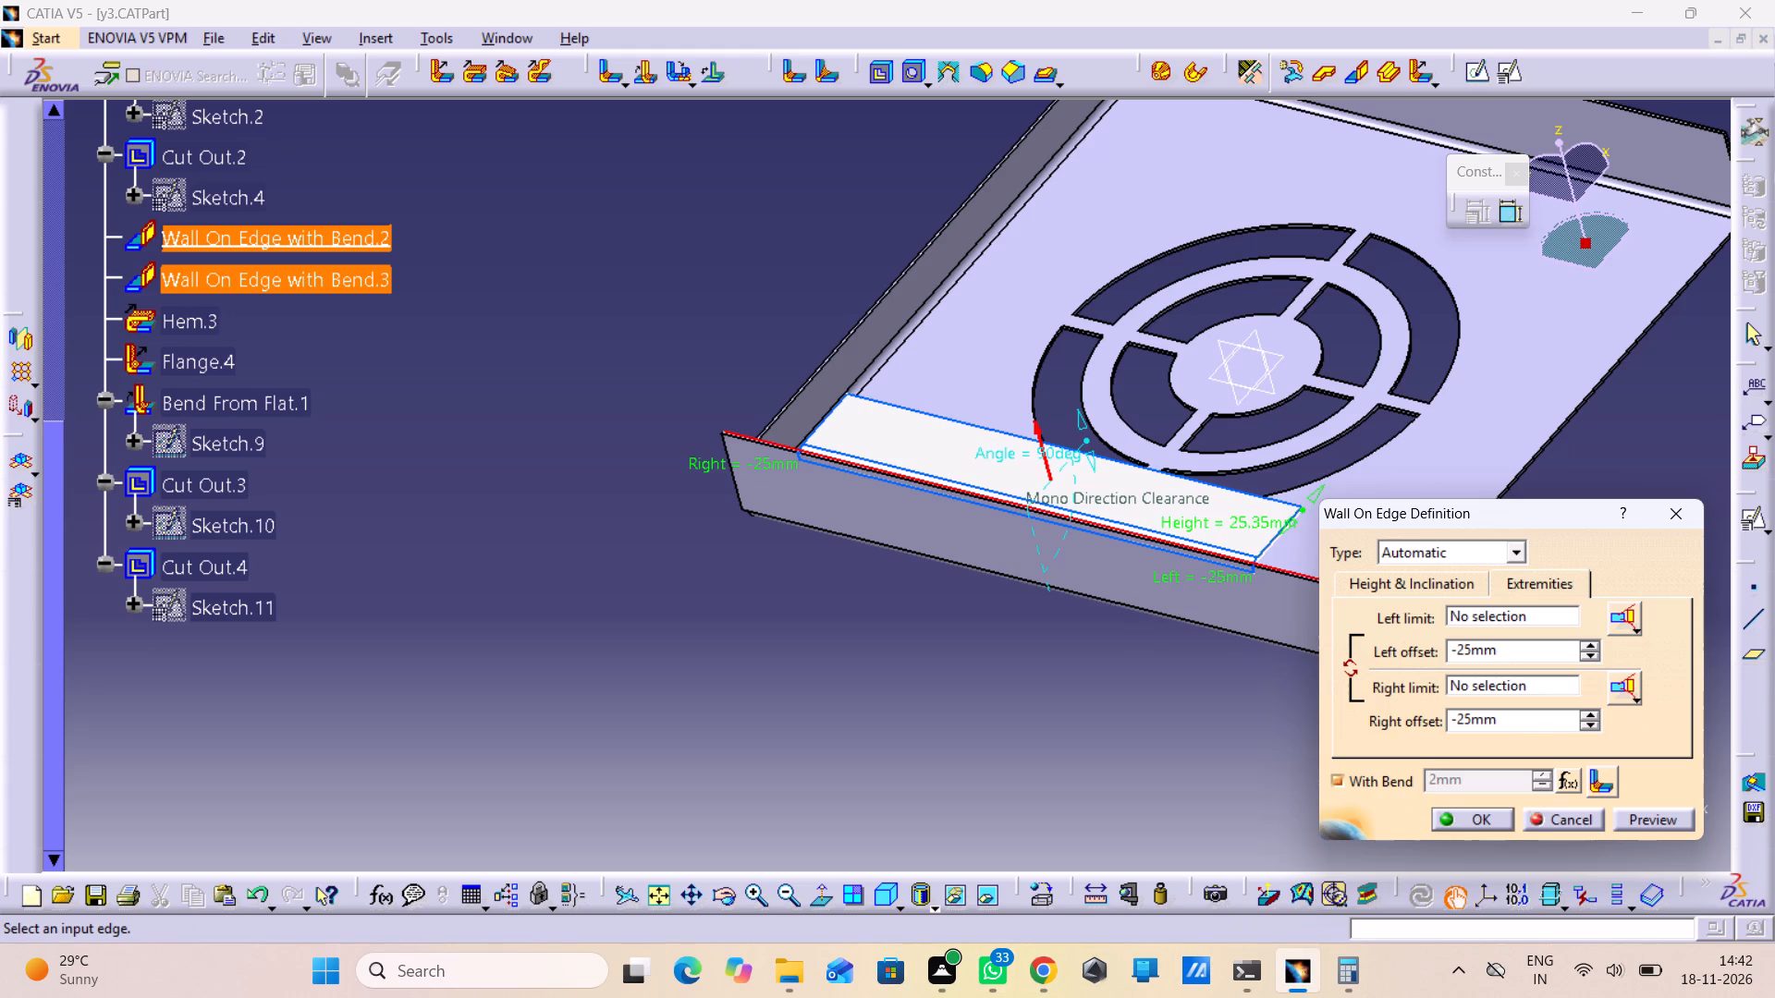
pyautogui.click(1562, 819)
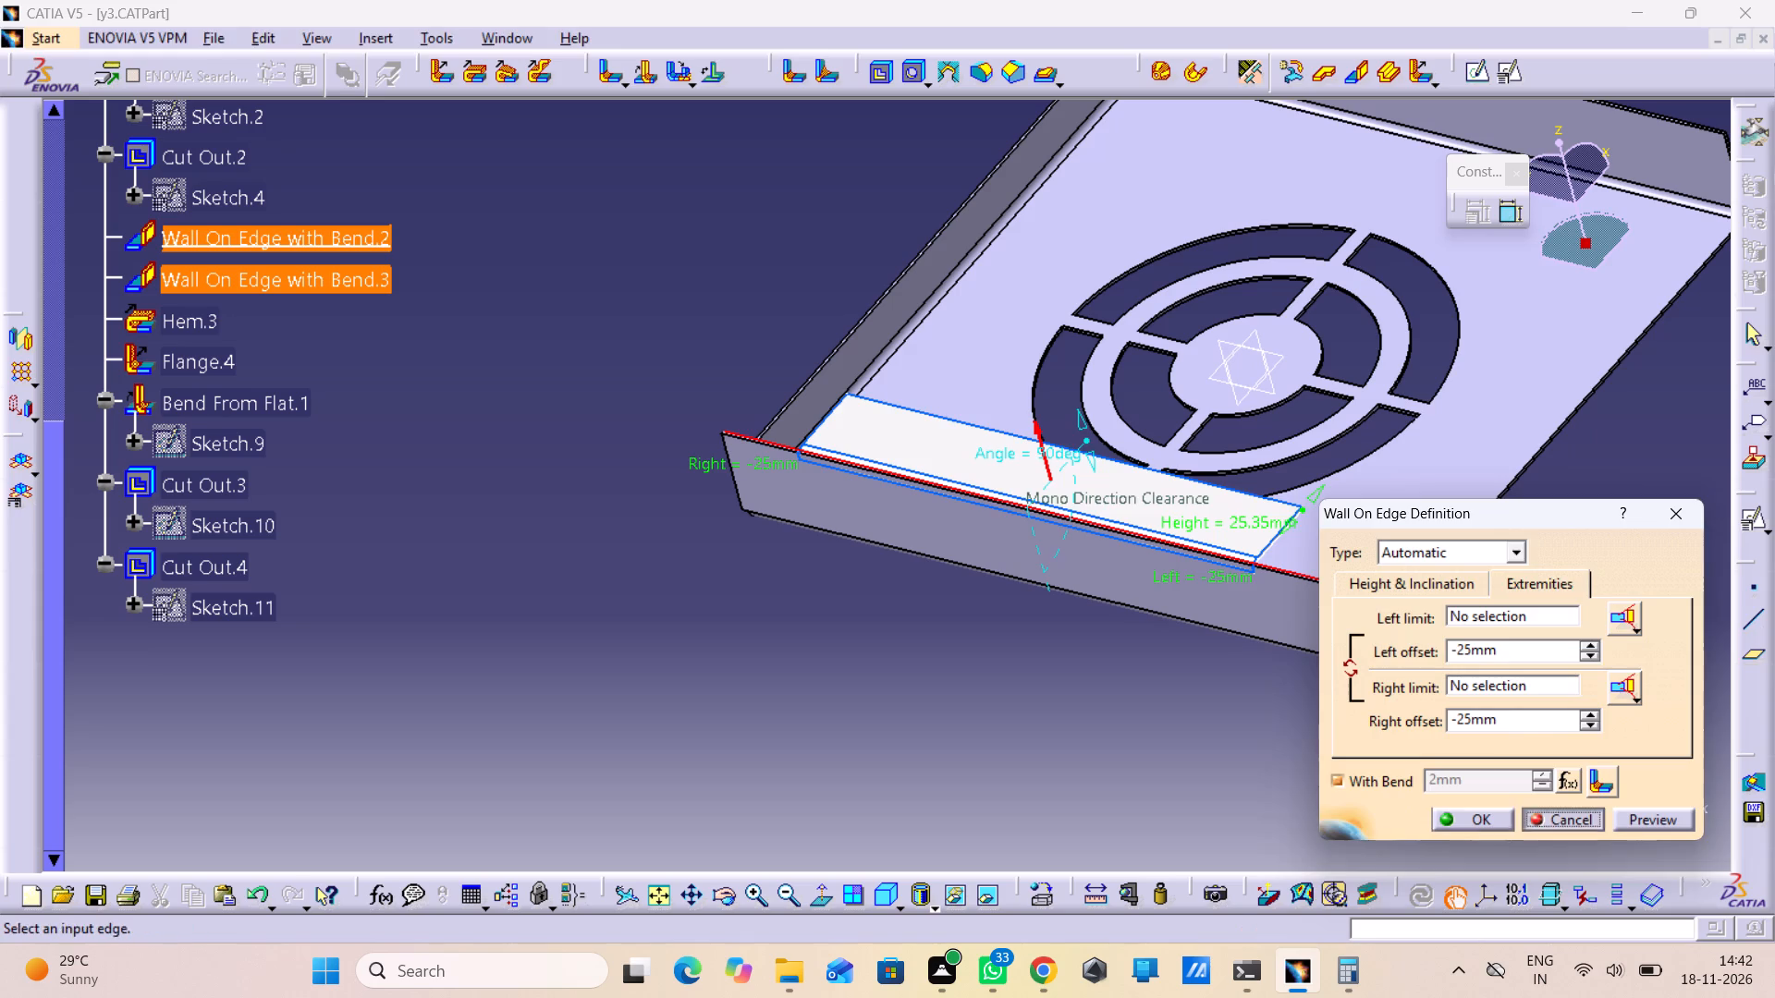
pyautogui.click(1287, 772)
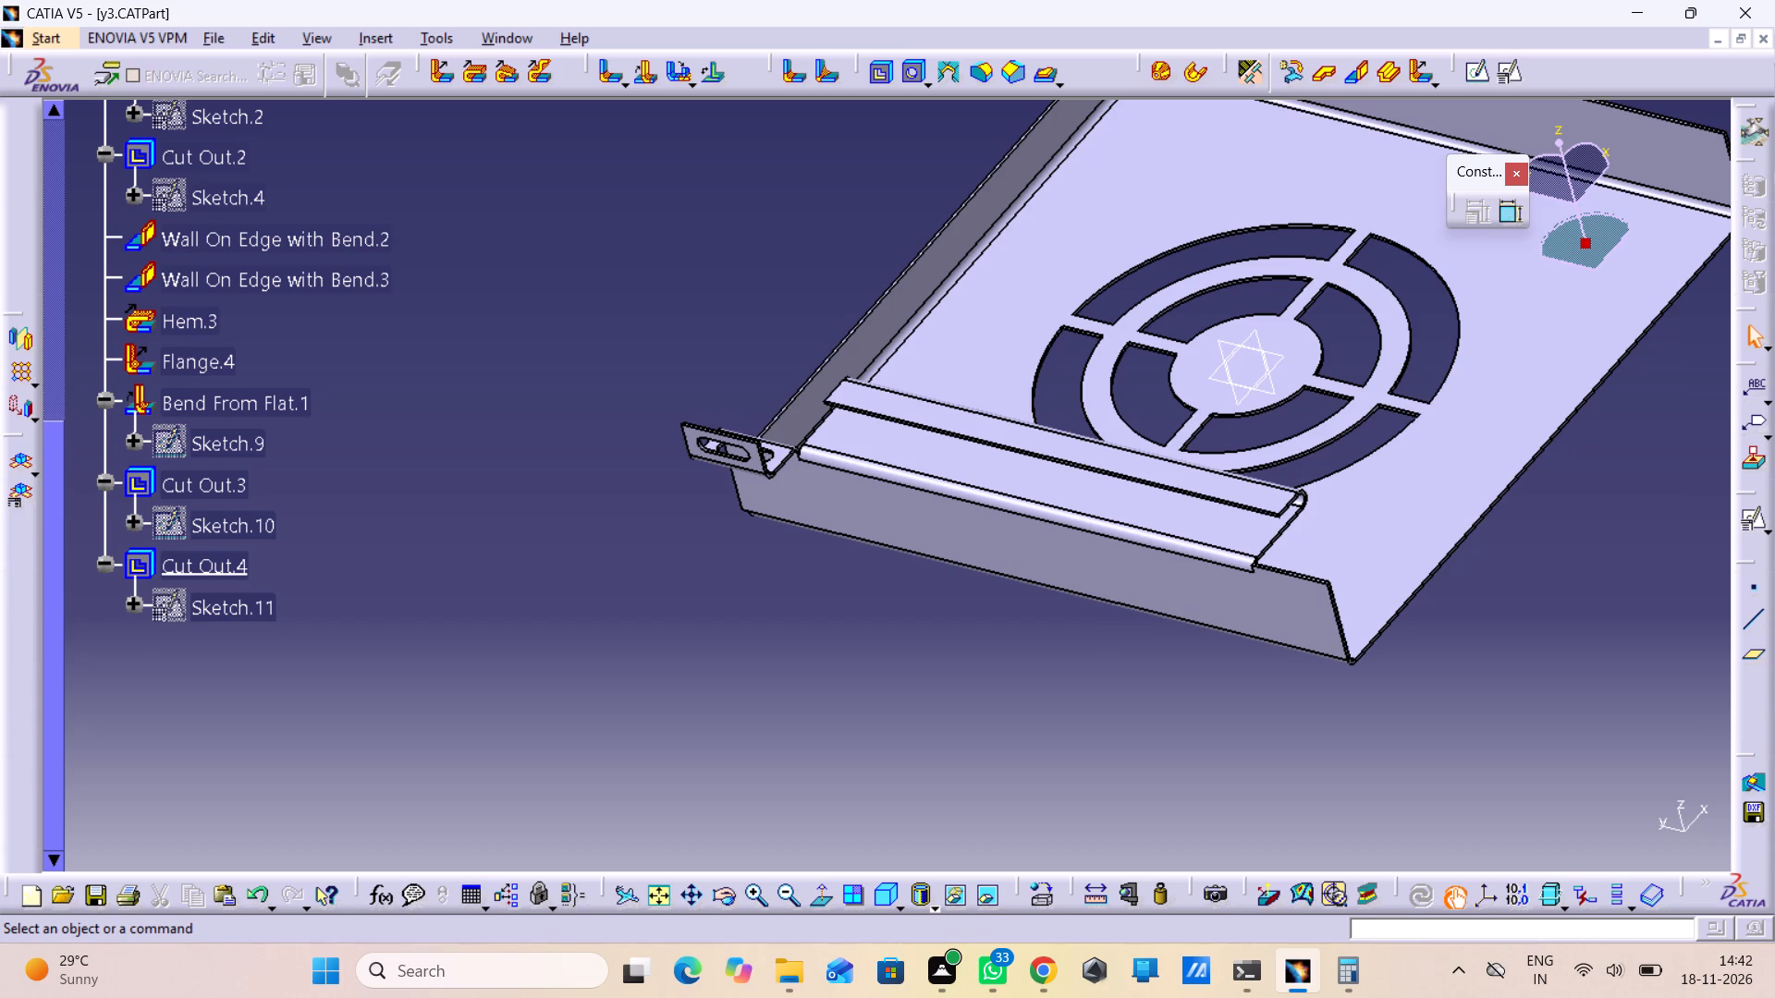
# Examine the hemmed wall and the slotted corner tab from several angles.
pyautogui.moveTo(551, 564); pyautogui.dragTo(582, 627, button='middle')
pyautogui.moveTo(551, 564); pyautogui.dragTo(582, 627, button='right')
pyautogui.moveTo(582, 627); pyautogui.dragTo(596, 639, button='middle')
pyautogui.moveTo(582, 627); pyautogui.dragTo(596, 639, button='right')
pyautogui.moveTo(612, 629); pyautogui.dragTo(738, 620, button='middle')
pyautogui.moveTo(614, 626); pyautogui.dragTo(738, 620, button='right')
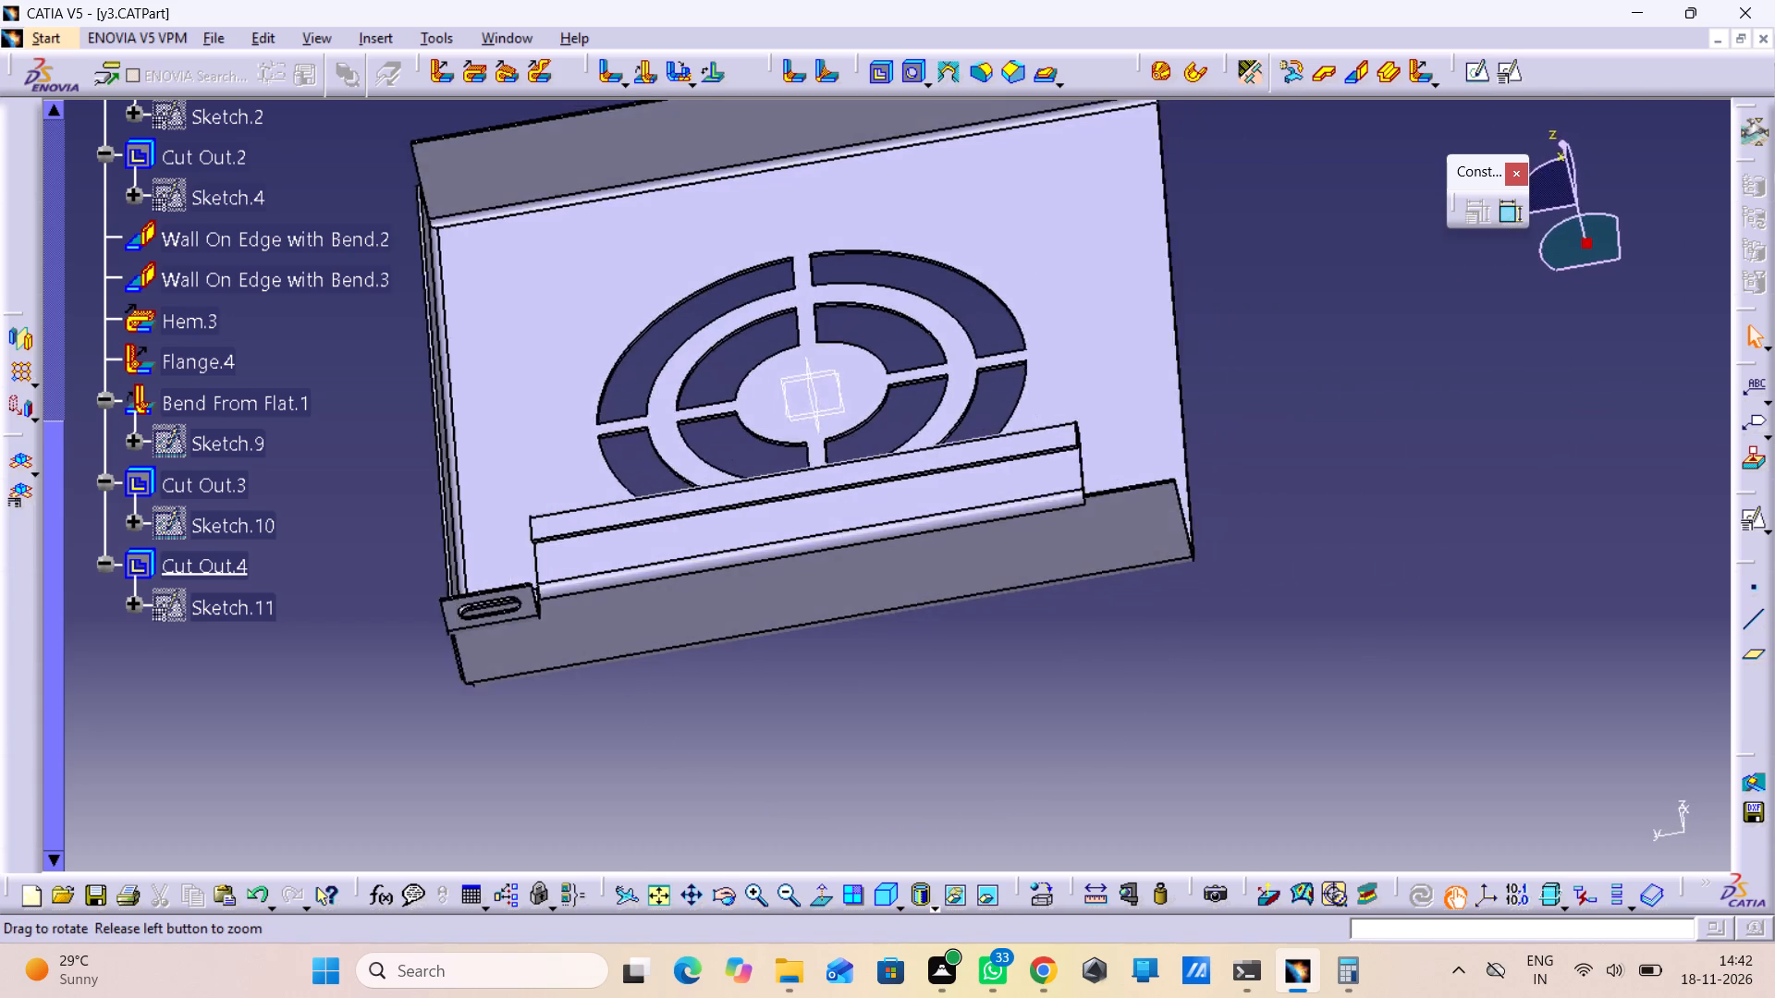
pyautogui.moveTo(738, 620); pyautogui.dragTo(824, 675, button='middle')
pyautogui.moveTo(738, 620); pyautogui.dragTo(824, 675, button='right')
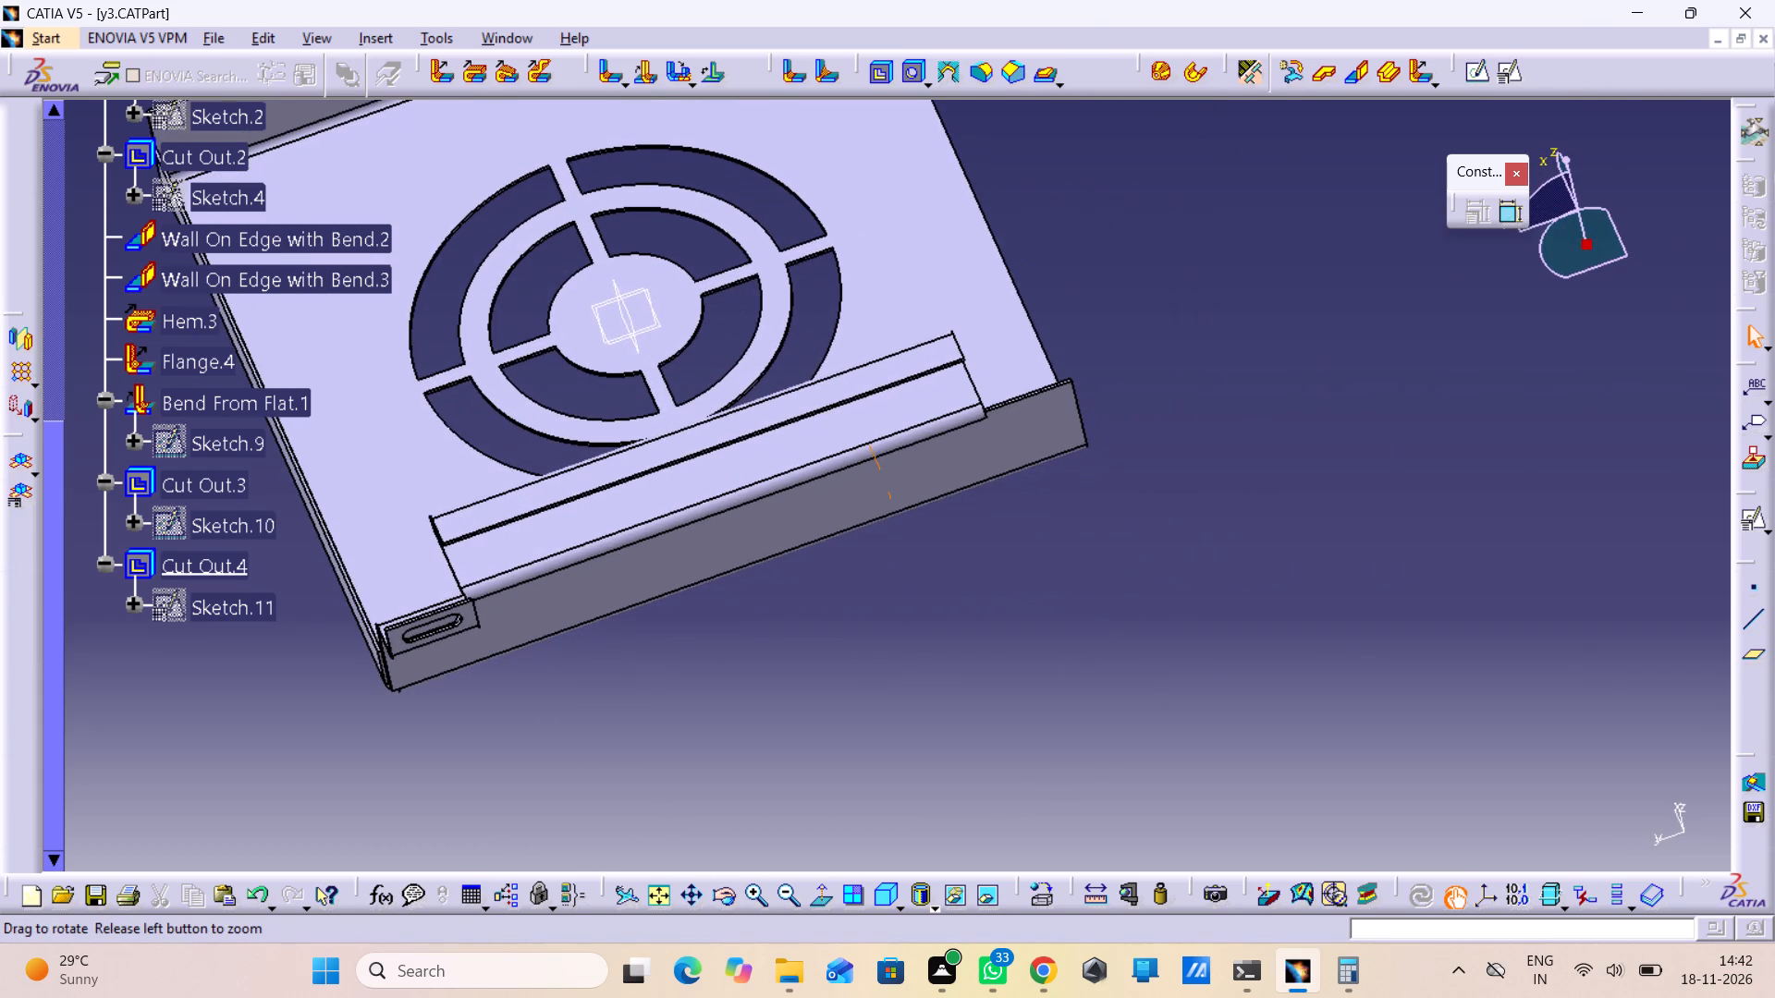
pyautogui.moveTo(824, 675); pyautogui.dragTo(829, 679, button='middle')
pyautogui.moveTo(824, 675); pyautogui.dragTo(829, 679, button='right')
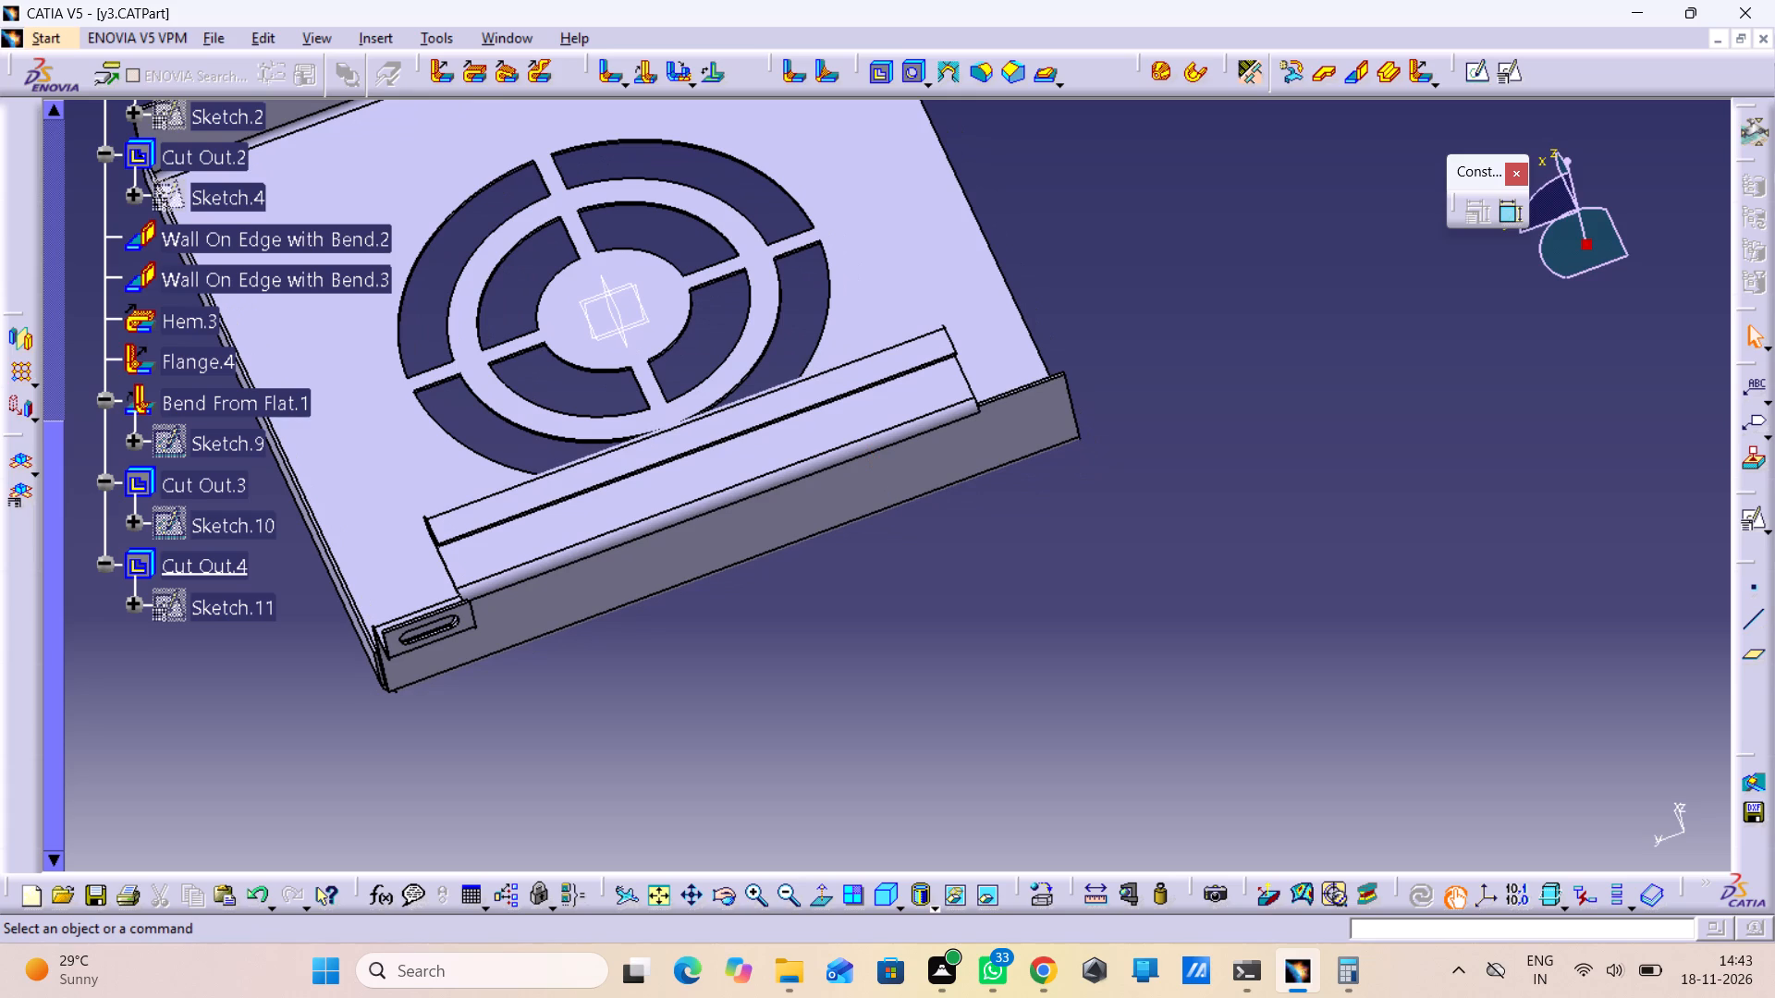
pyautogui.moveTo(642, 687); pyautogui.dragTo(853, 631, button='middle')
pyautogui.scroll(-1, 853, 631)
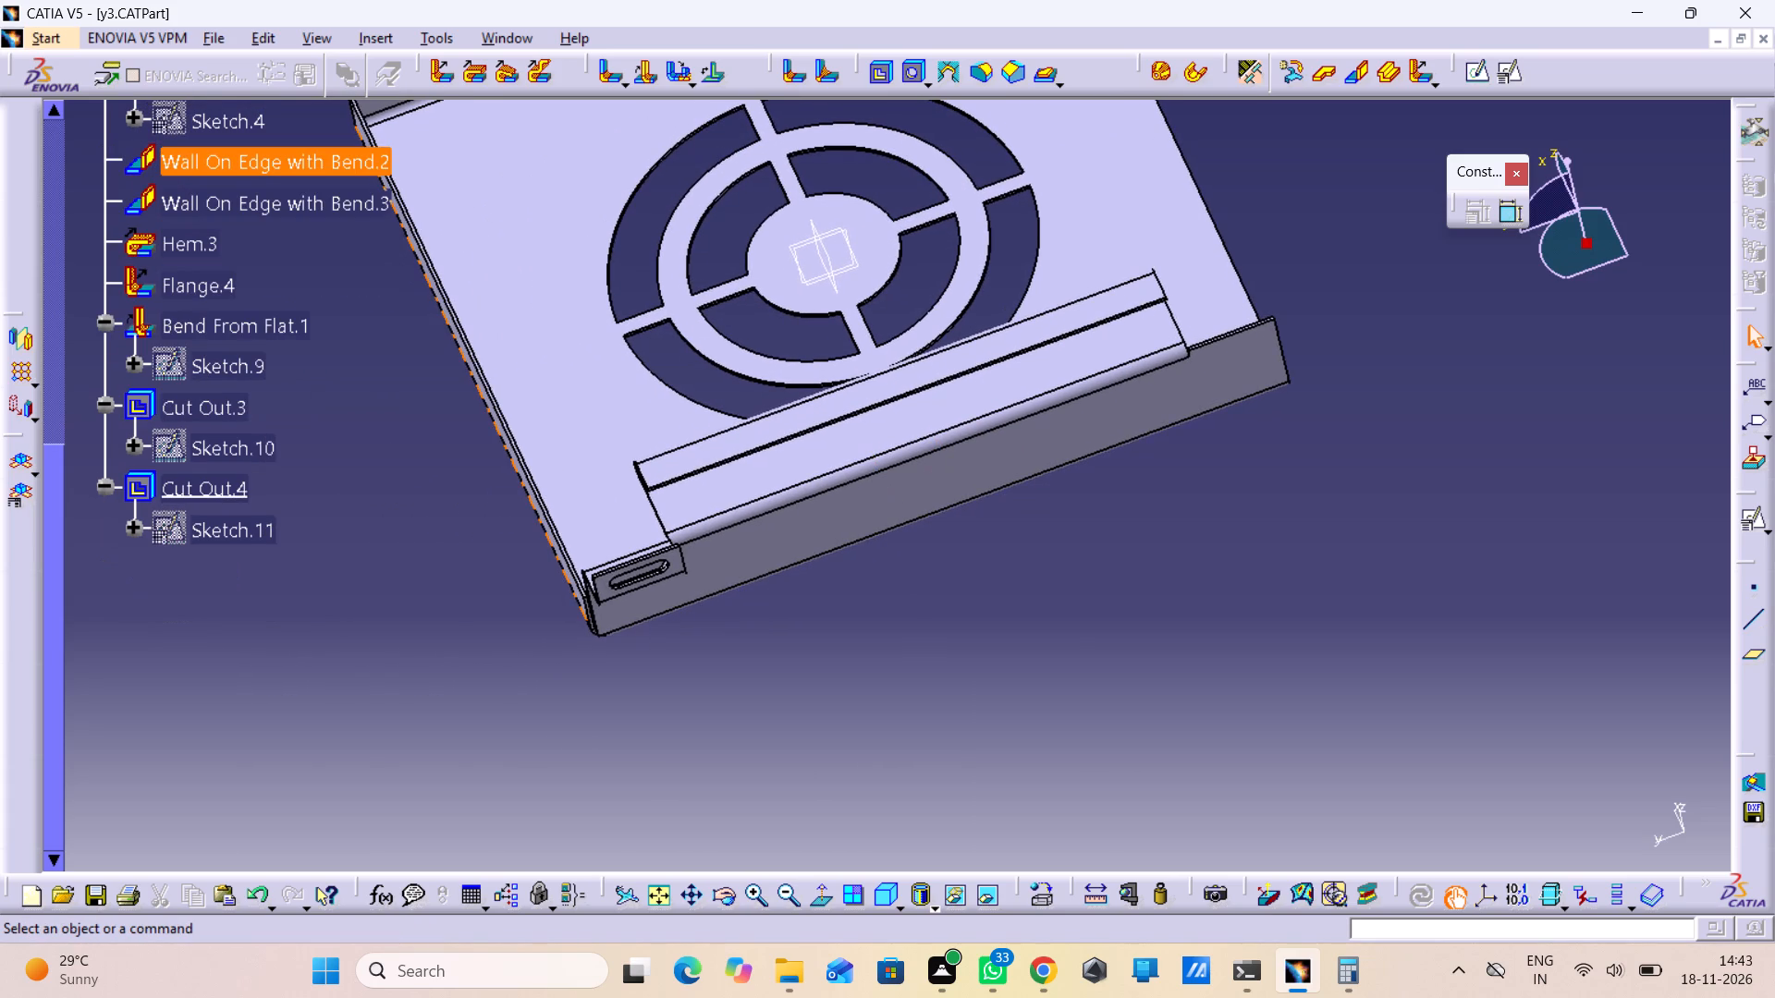
pyautogui.moveTo(525, 562); pyautogui.dragTo(713, 630, button='middle')
pyautogui.moveTo(525, 562); pyautogui.dragTo(713, 630, button='right')
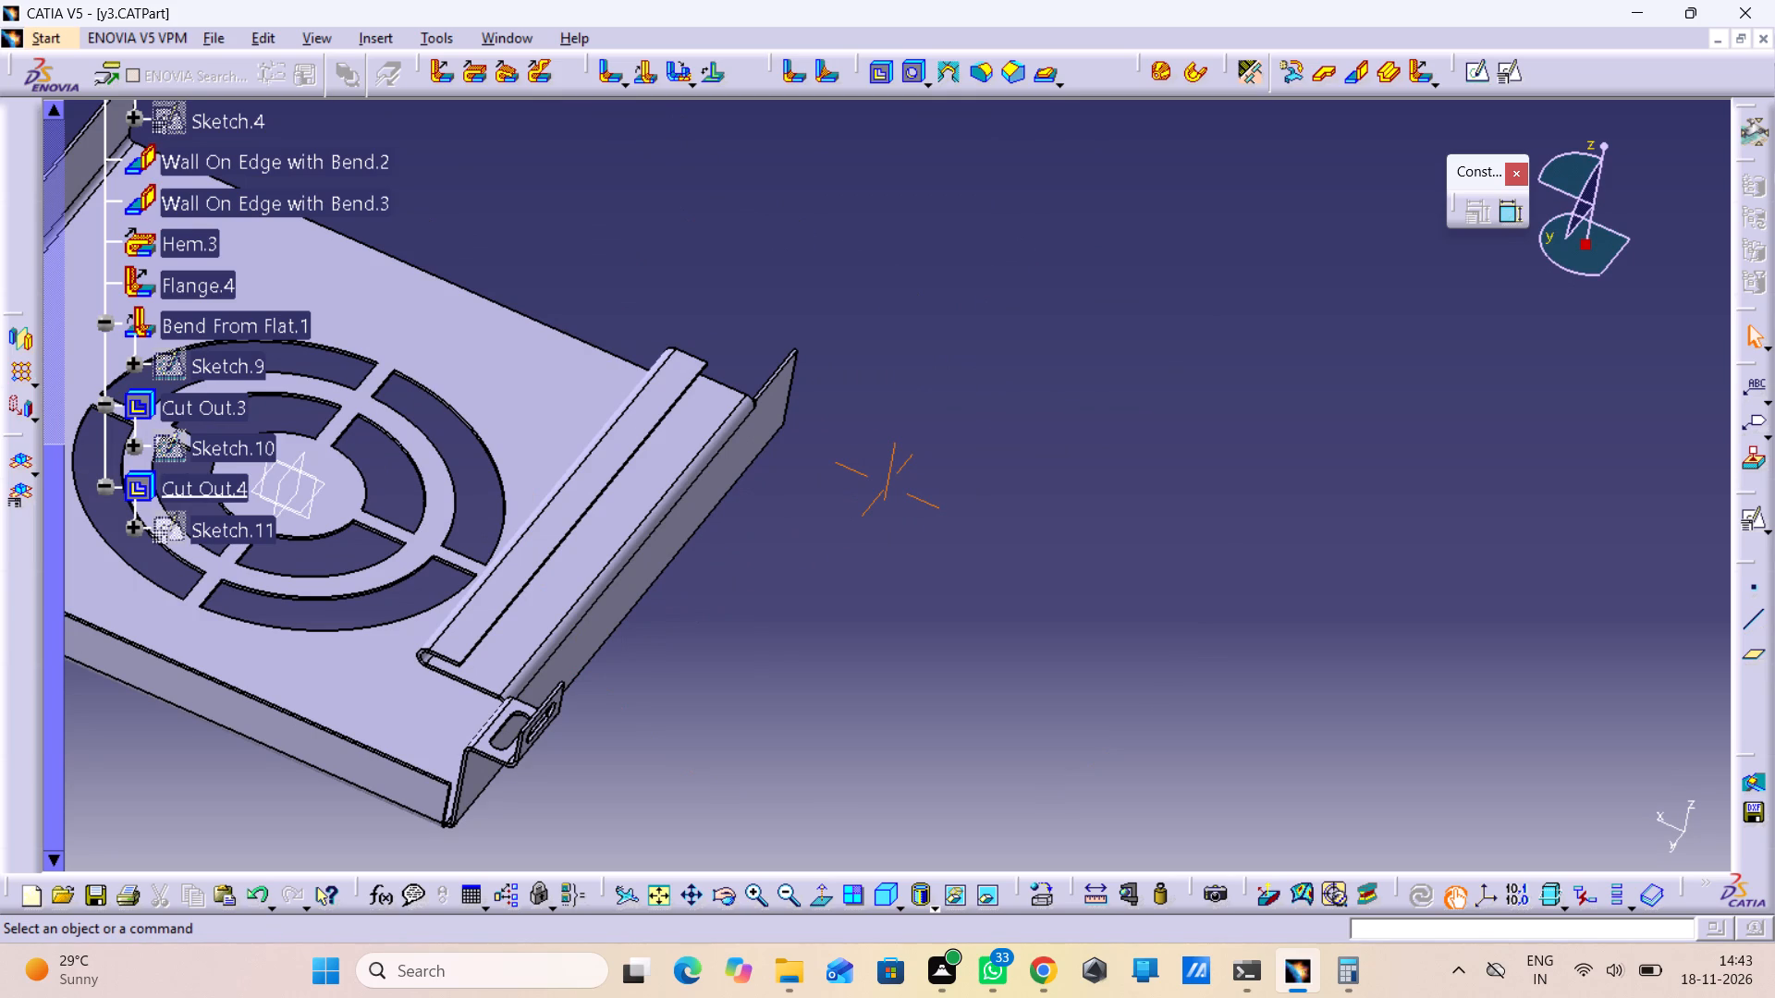
pyautogui.moveTo(687, 687); pyautogui.dragTo(827, 590, button='middle')
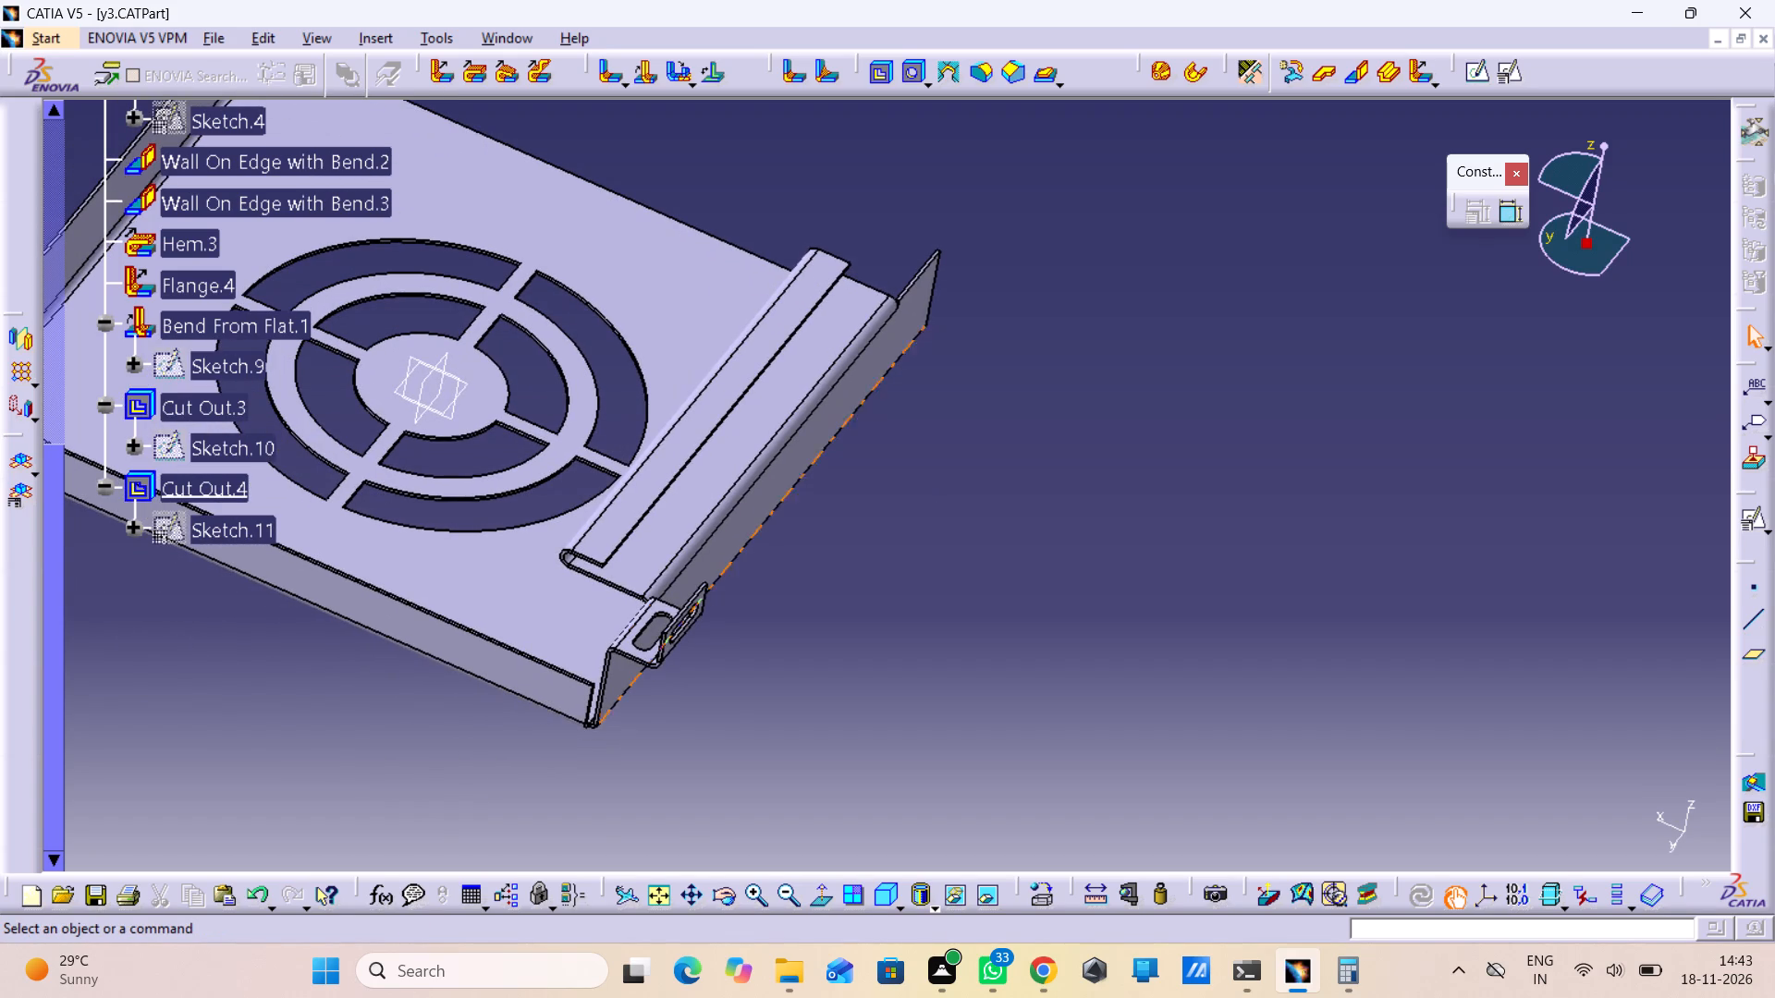
pyautogui.moveTo(367, 735); pyautogui.dragTo(496, 748, button='middle')
pyautogui.moveTo(367, 735); pyautogui.dragTo(496, 748, button='right')
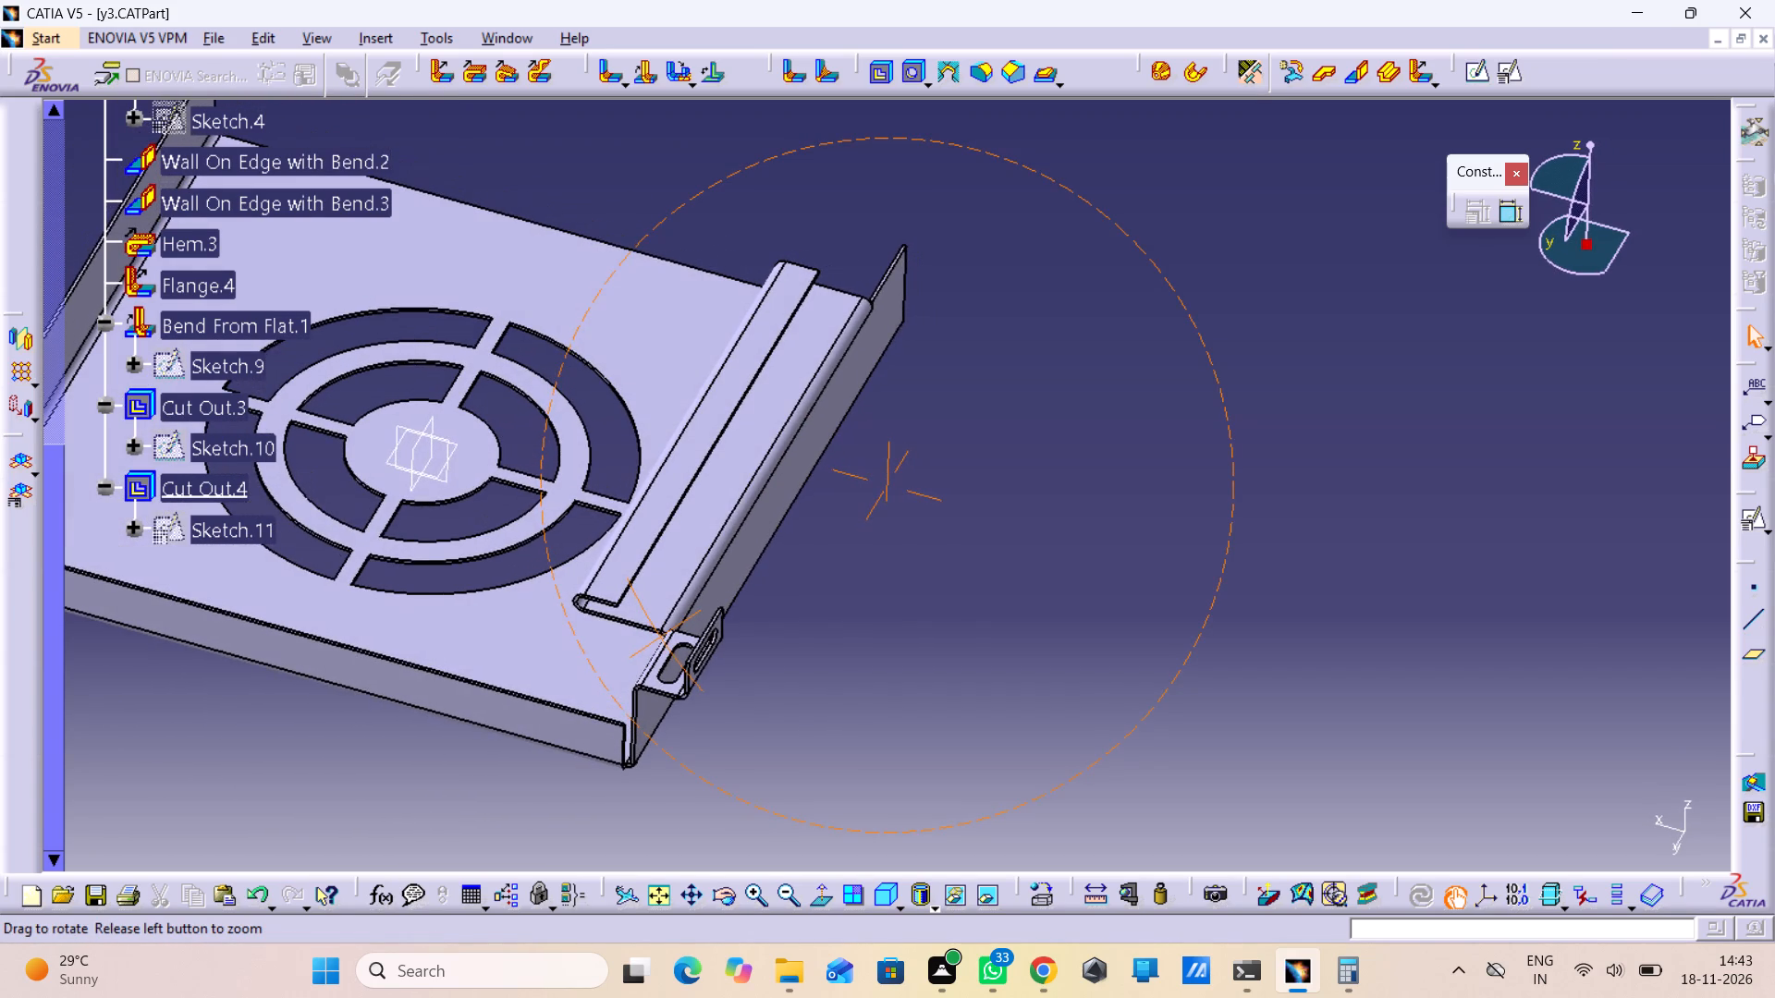
pyautogui.moveTo(496, 748); pyautogui.dragTo(496, 748, button='right')
pyautogui.moveTo(496, 748); pyautogui.dragTo(496, 748, button='middle')
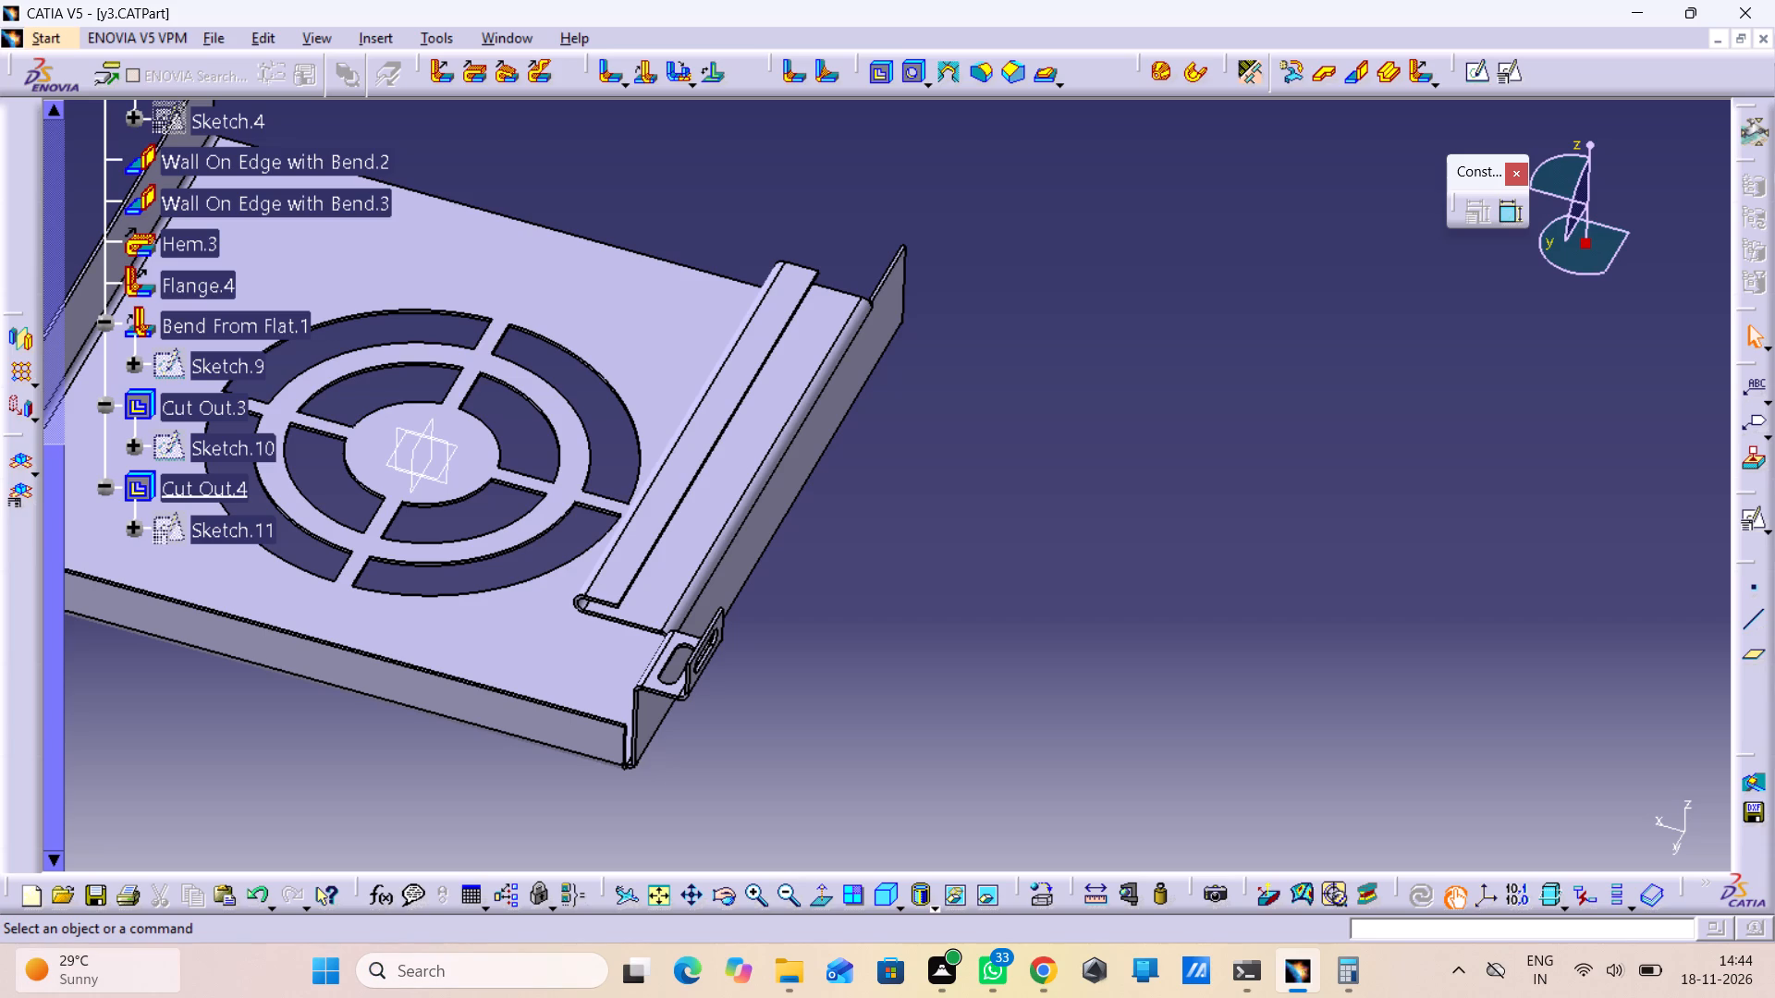
# Examine the slotted corner tab up close, highlighting its two slotted faces to identify the feature they belong to.
pyautogui.moveTo(822, 664); pyautogui.dragTo(1157, 674, button='middle')
pyautogui.moveTo(843, 667); pyautogui.dragTo(1157, 674, button='right')
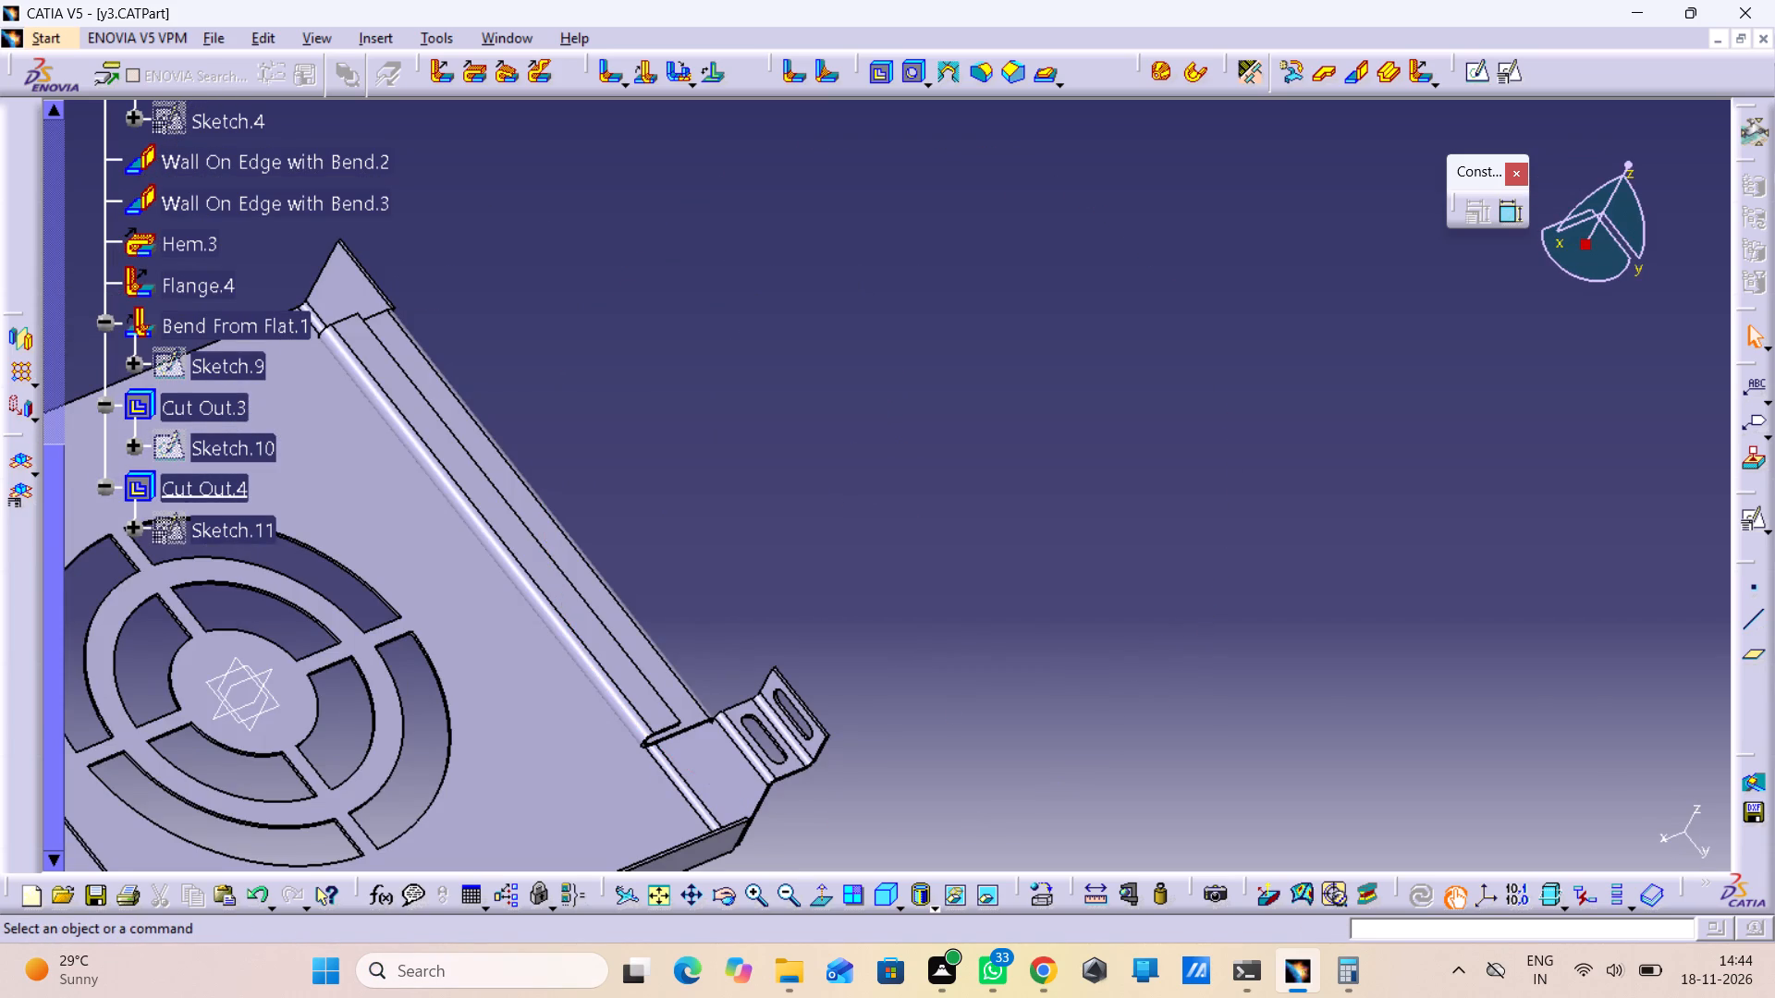
pyautogui.moveTo(1024, 747); pyautogui.dragTo(1588, 664, button='middle')
pyautogui.moveTo(1454, 756); pyautogui.dragTo(1414, 665, button='middle')
pyautogui.rightClick(1454, 756)
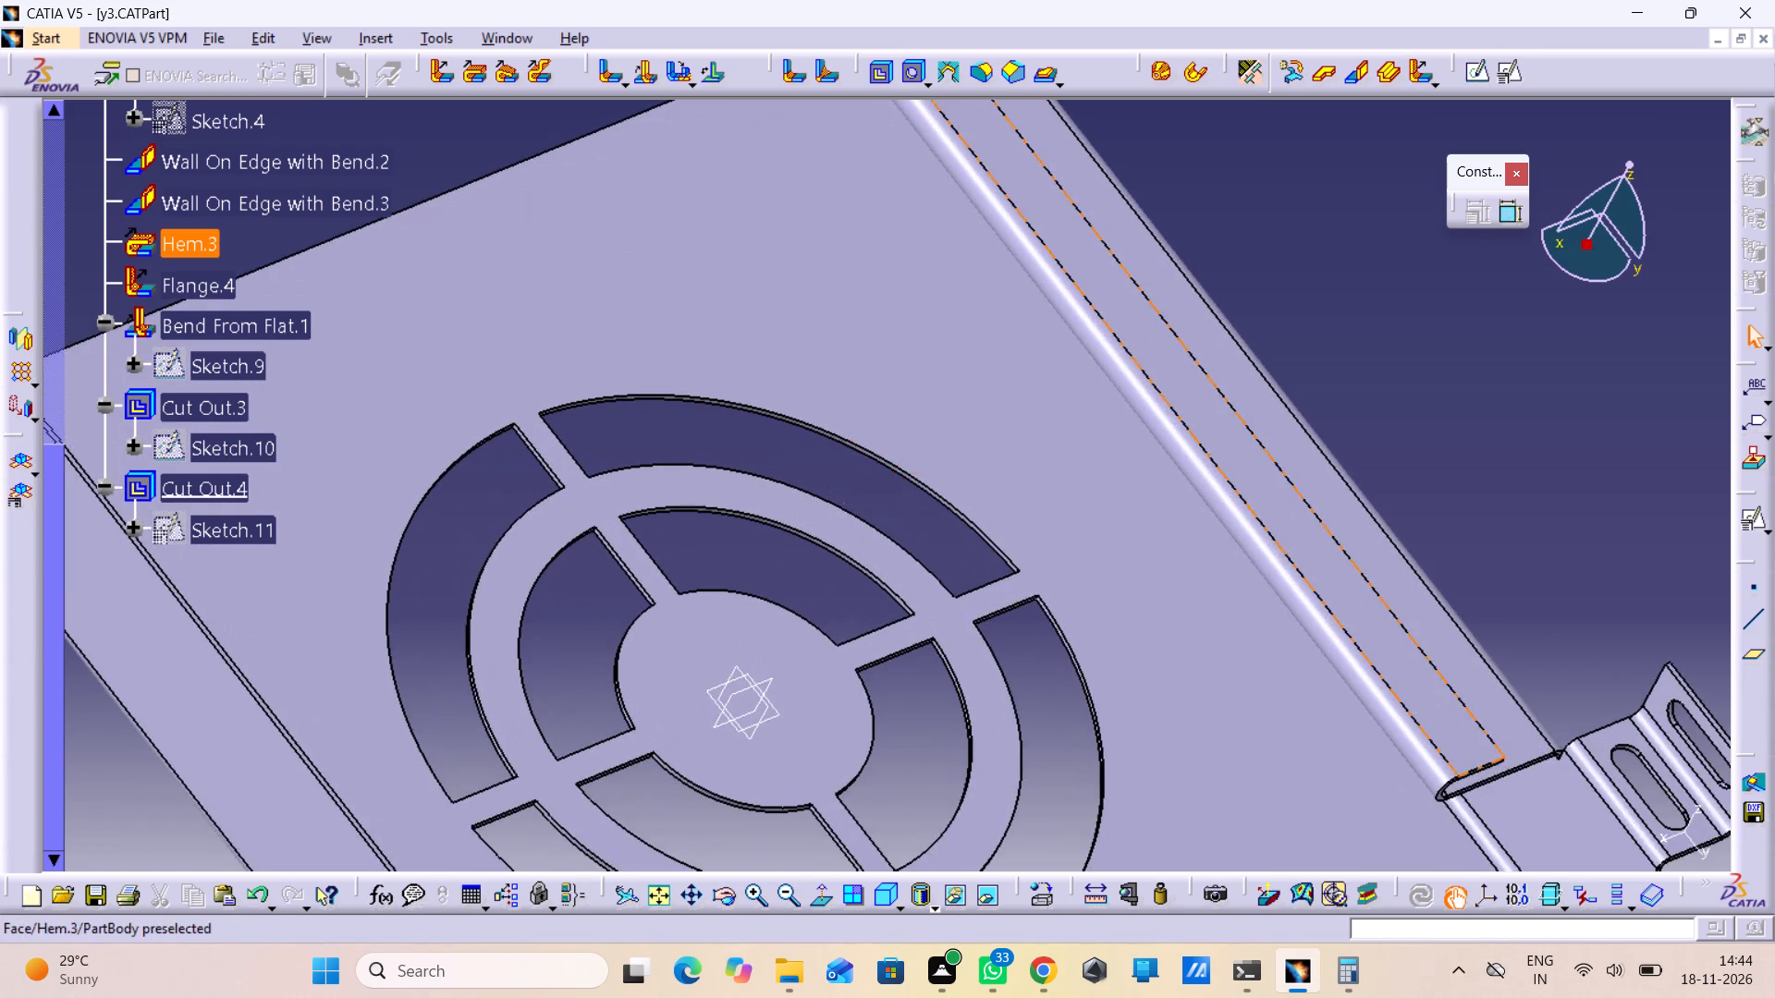
pyautogui.moveTo(1414, 665); pyautogui.dragTo(1271, 436, button='middle')
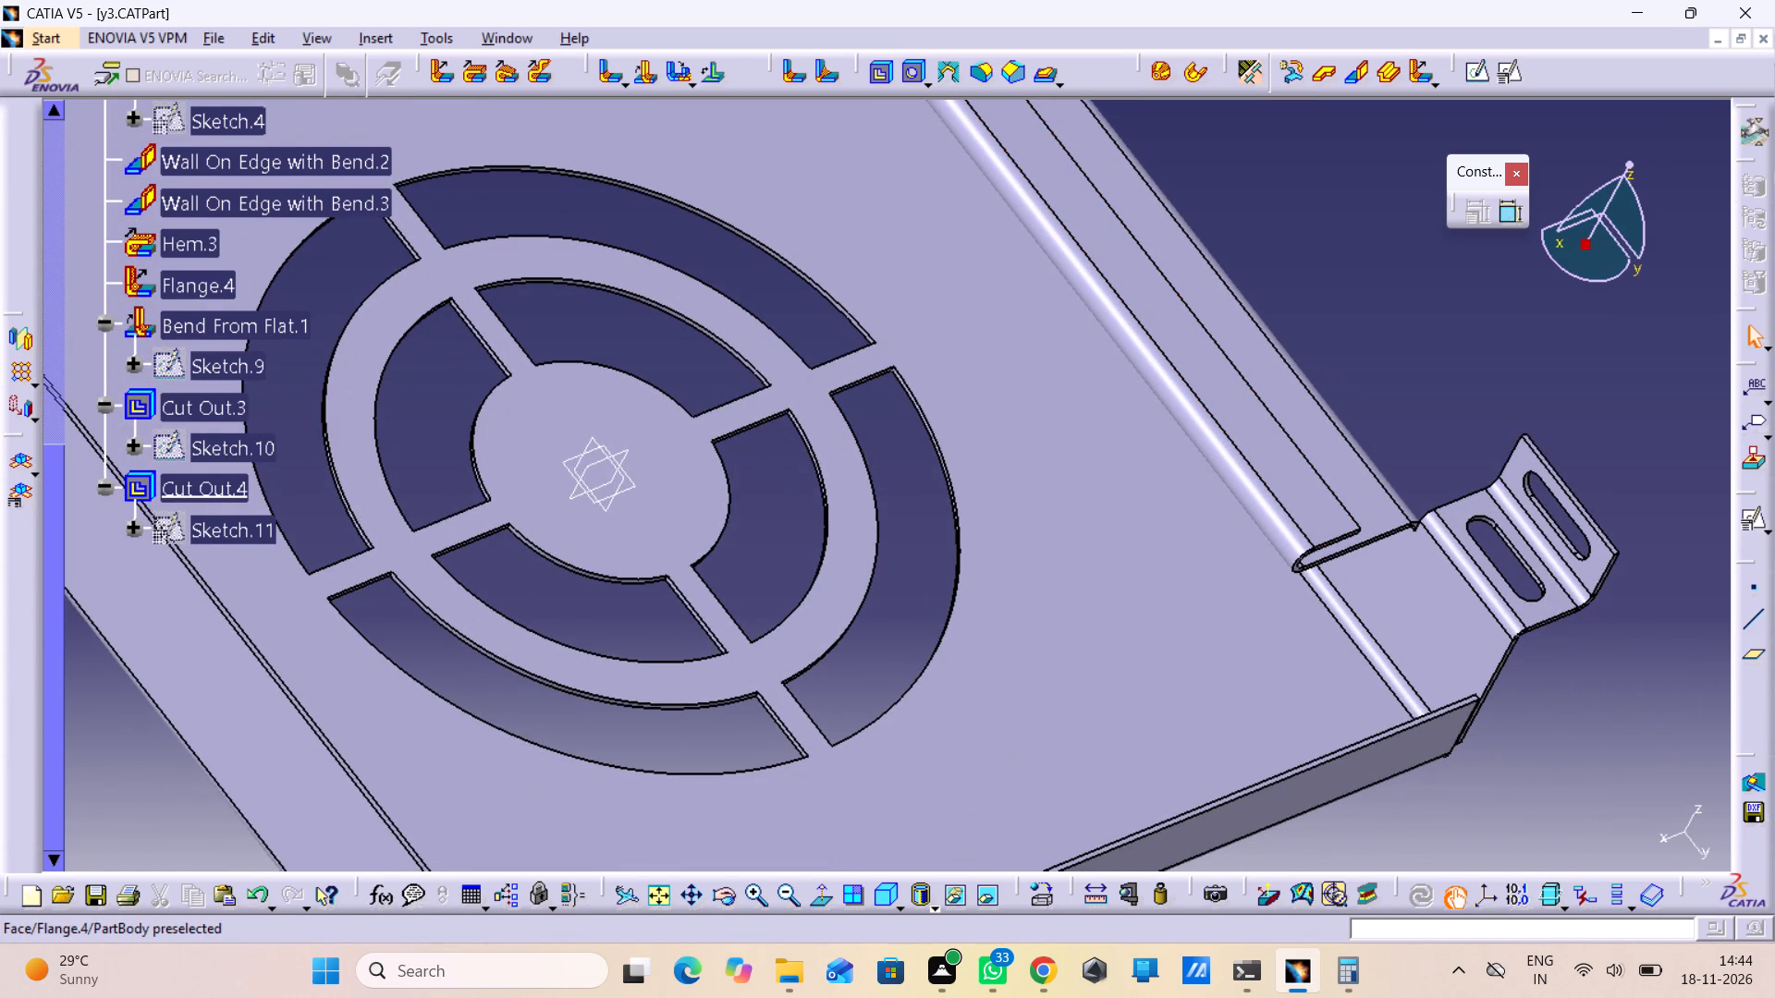
pyautogui.click(1449, 513)
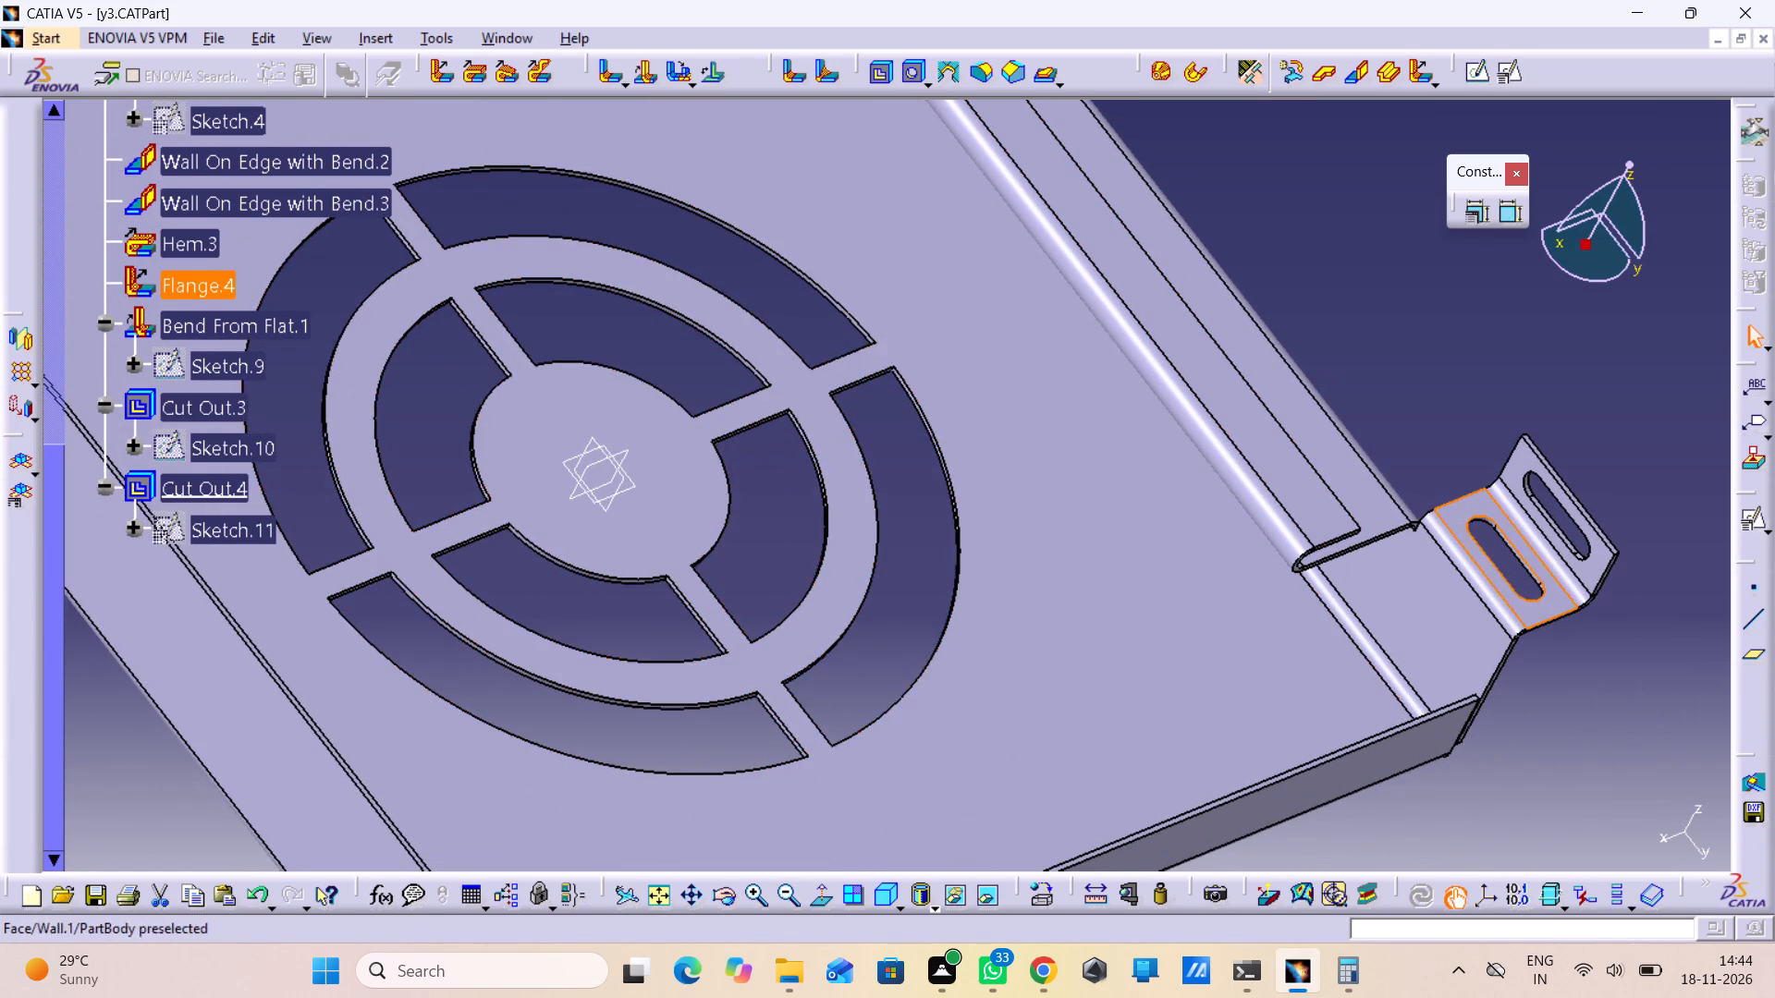
pyautogui.click(1521, 459)
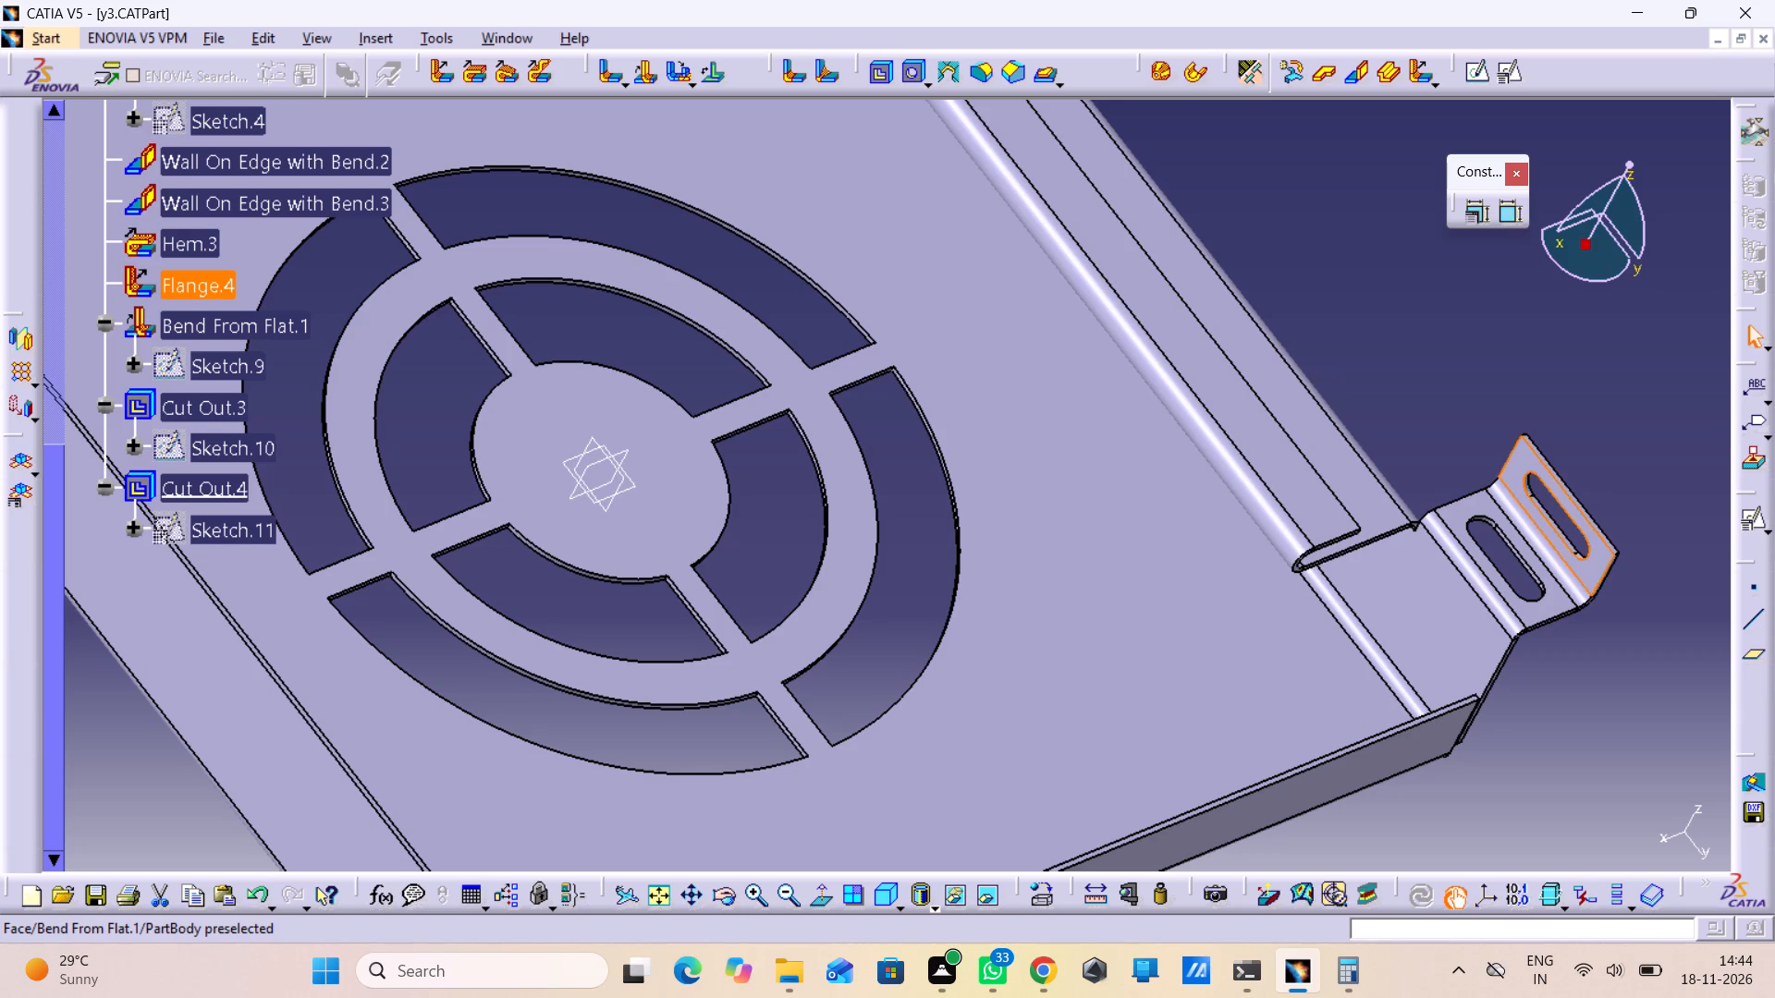
pyautogui.click(1480, 502)
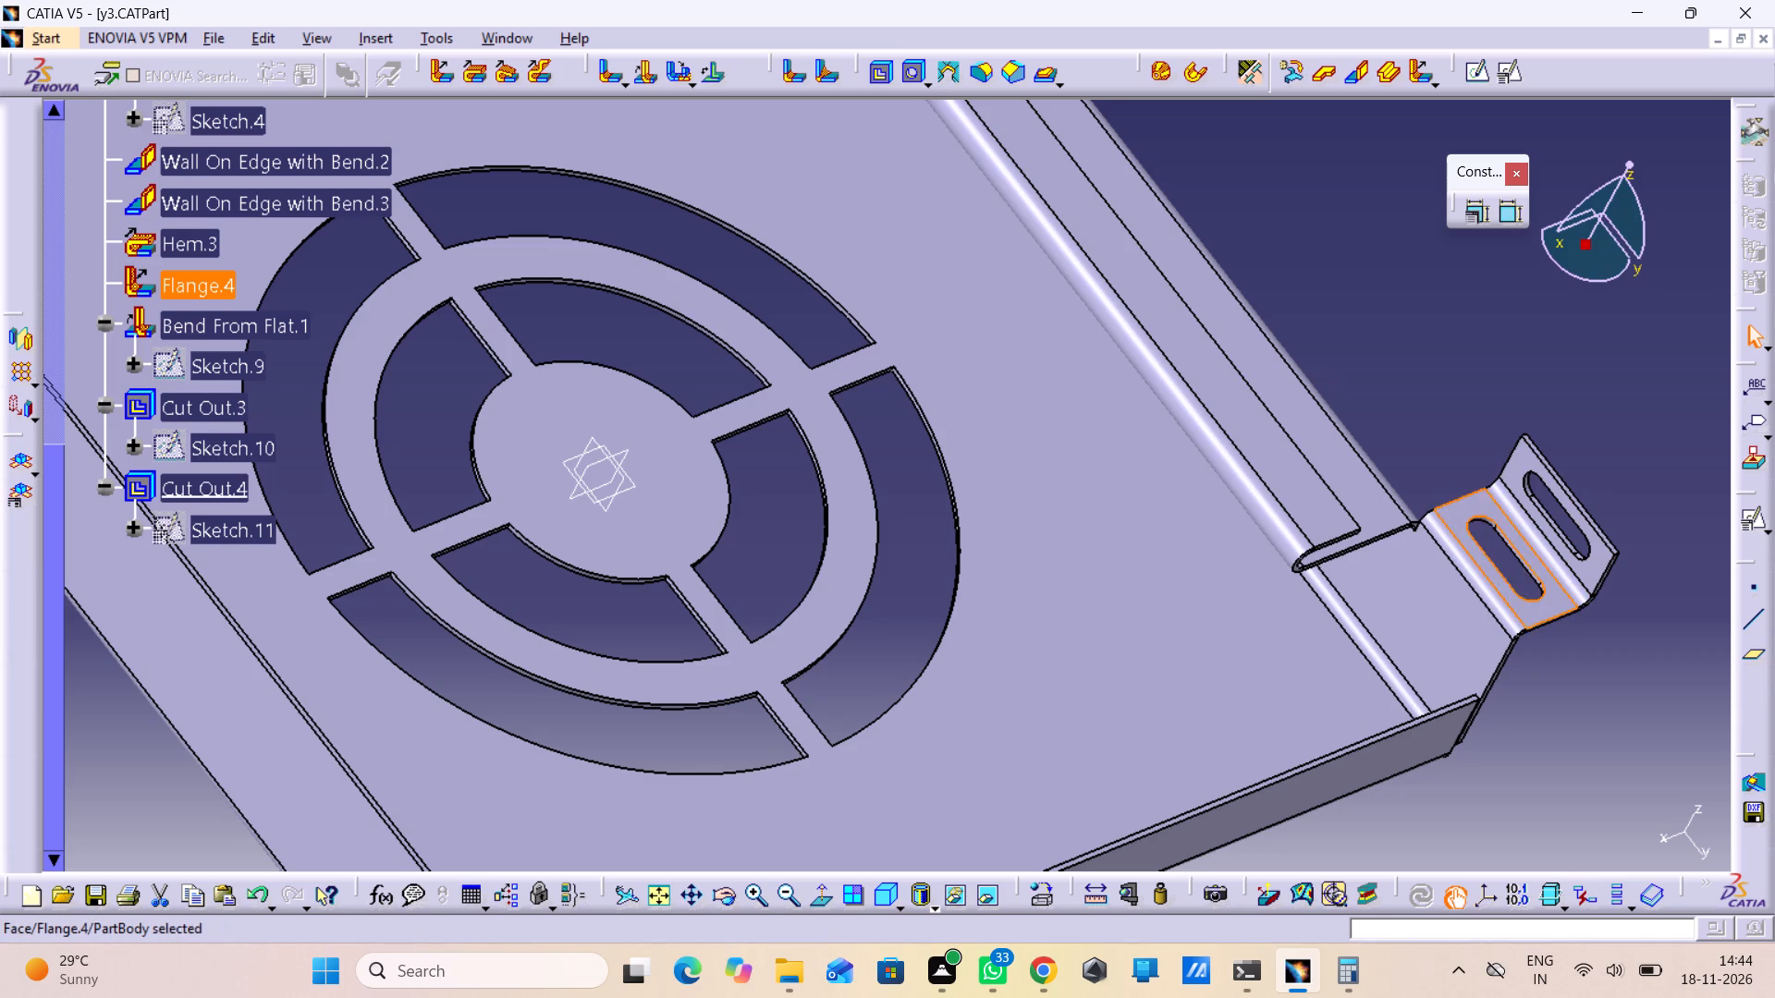
pyautogui.click(1533, 614)
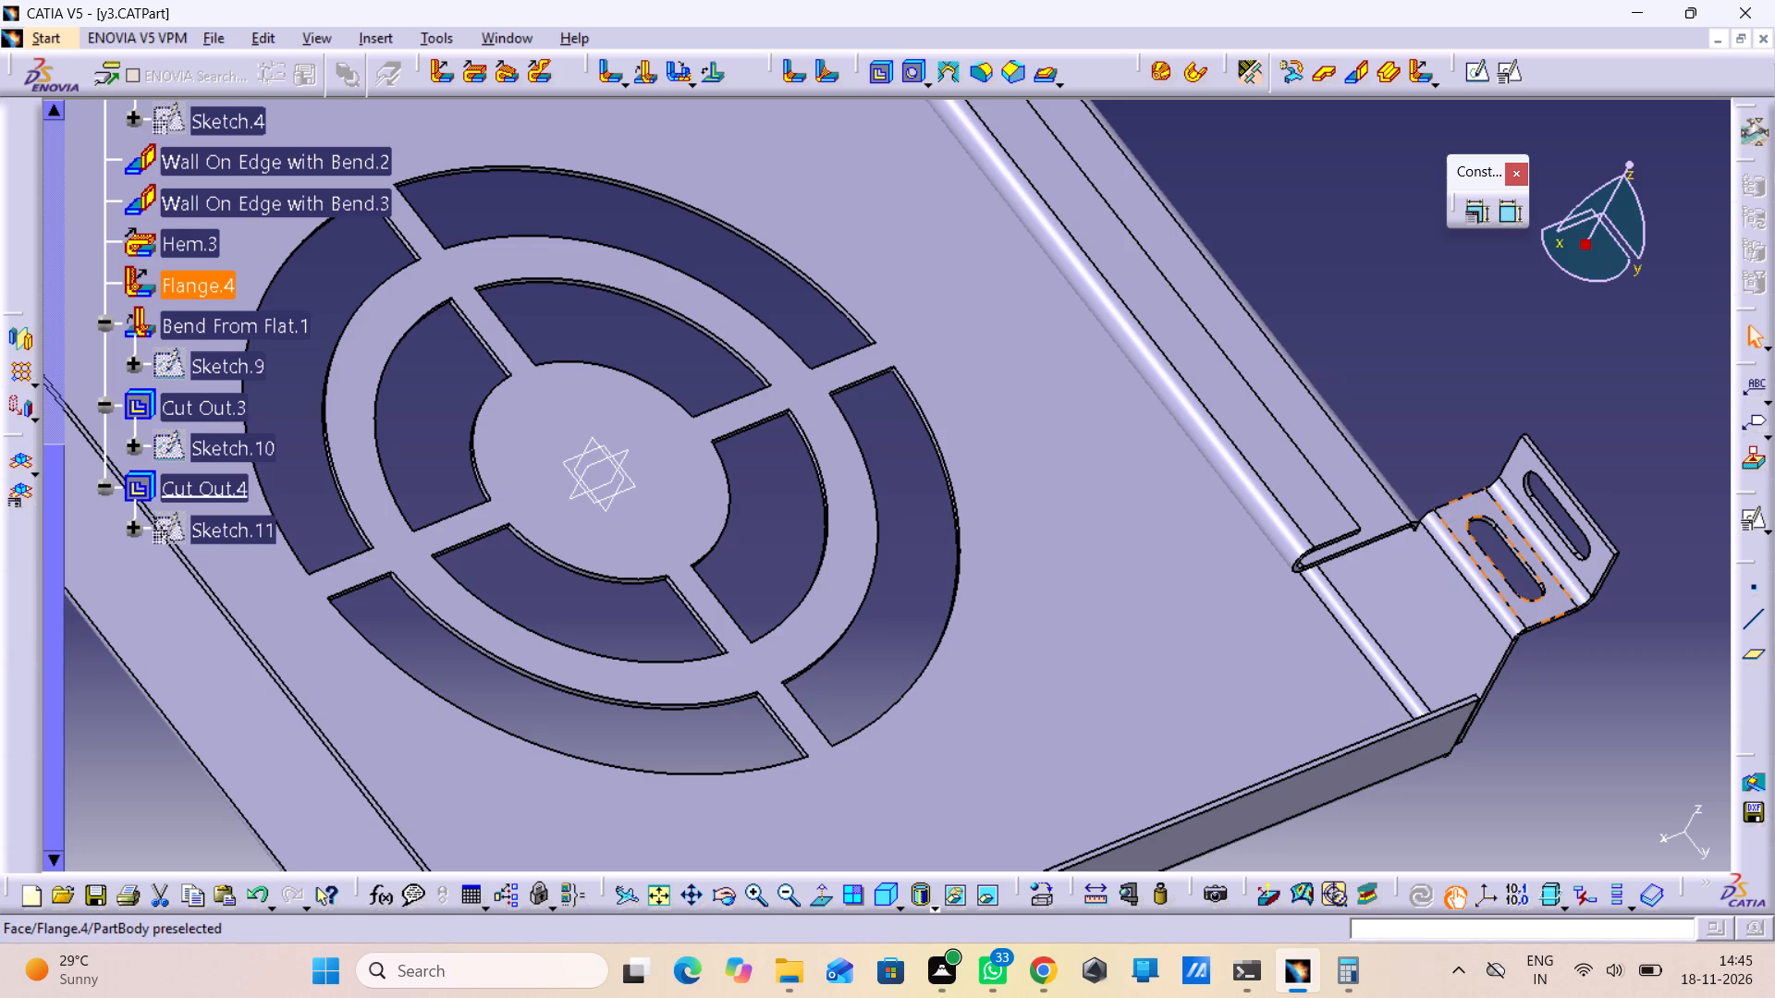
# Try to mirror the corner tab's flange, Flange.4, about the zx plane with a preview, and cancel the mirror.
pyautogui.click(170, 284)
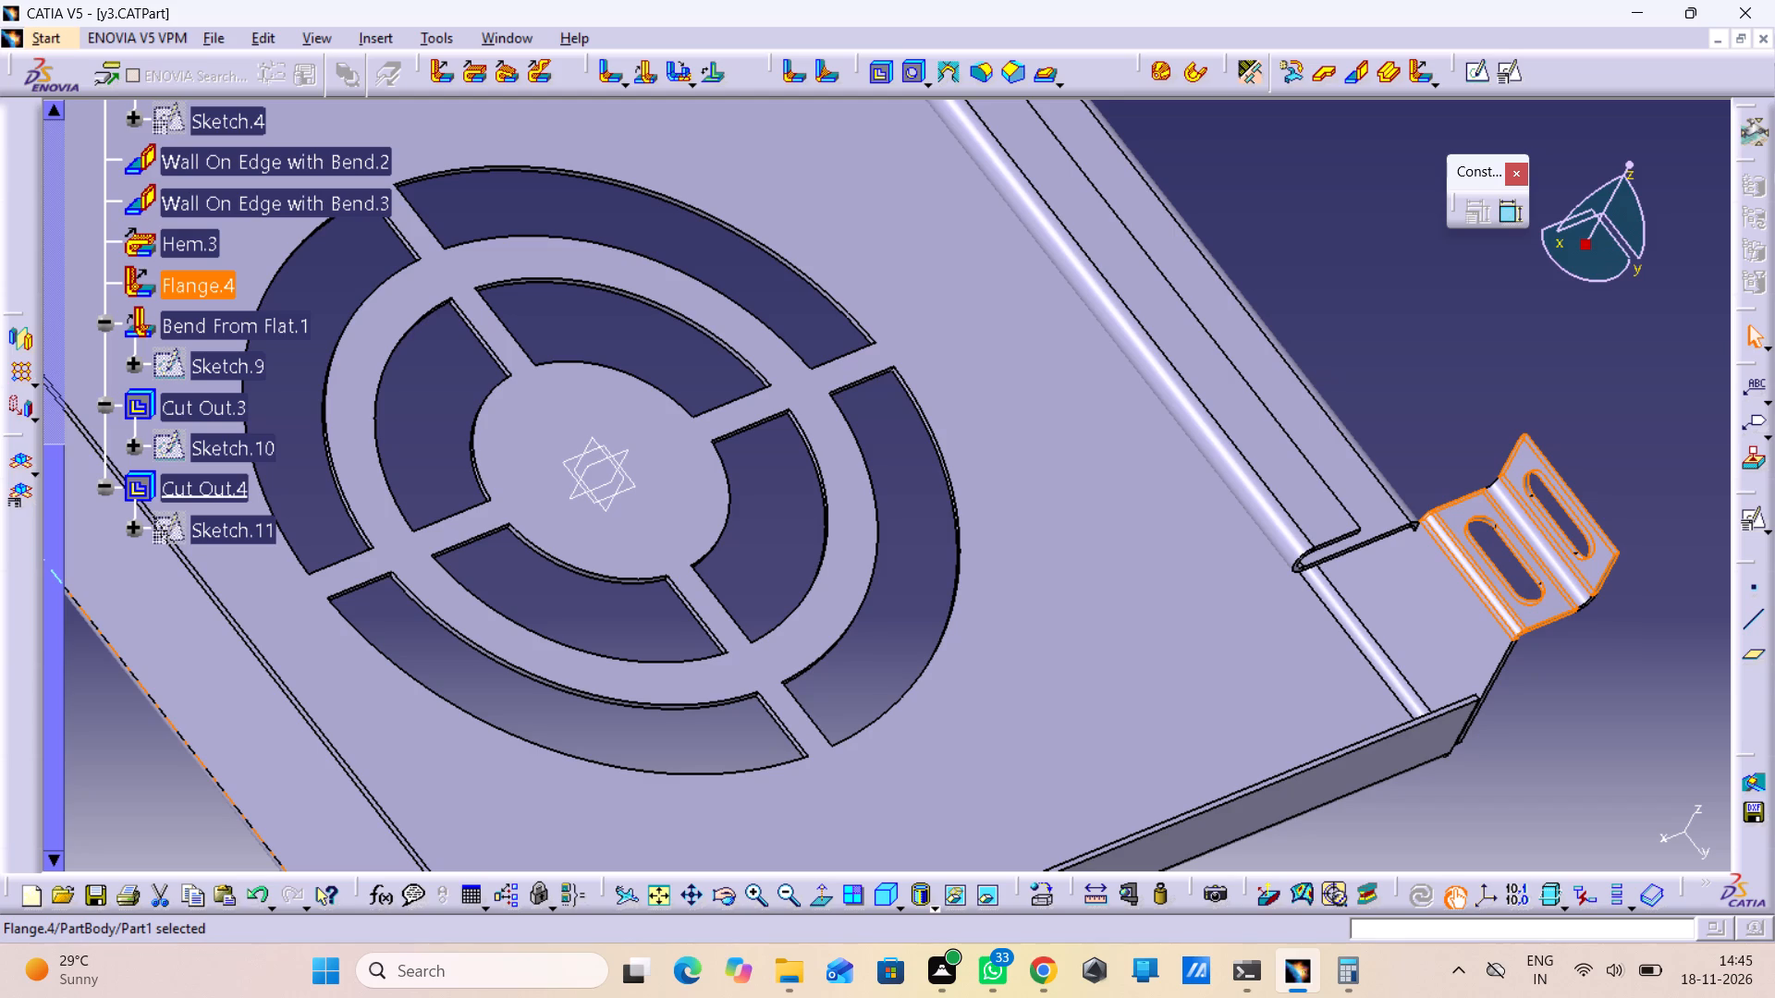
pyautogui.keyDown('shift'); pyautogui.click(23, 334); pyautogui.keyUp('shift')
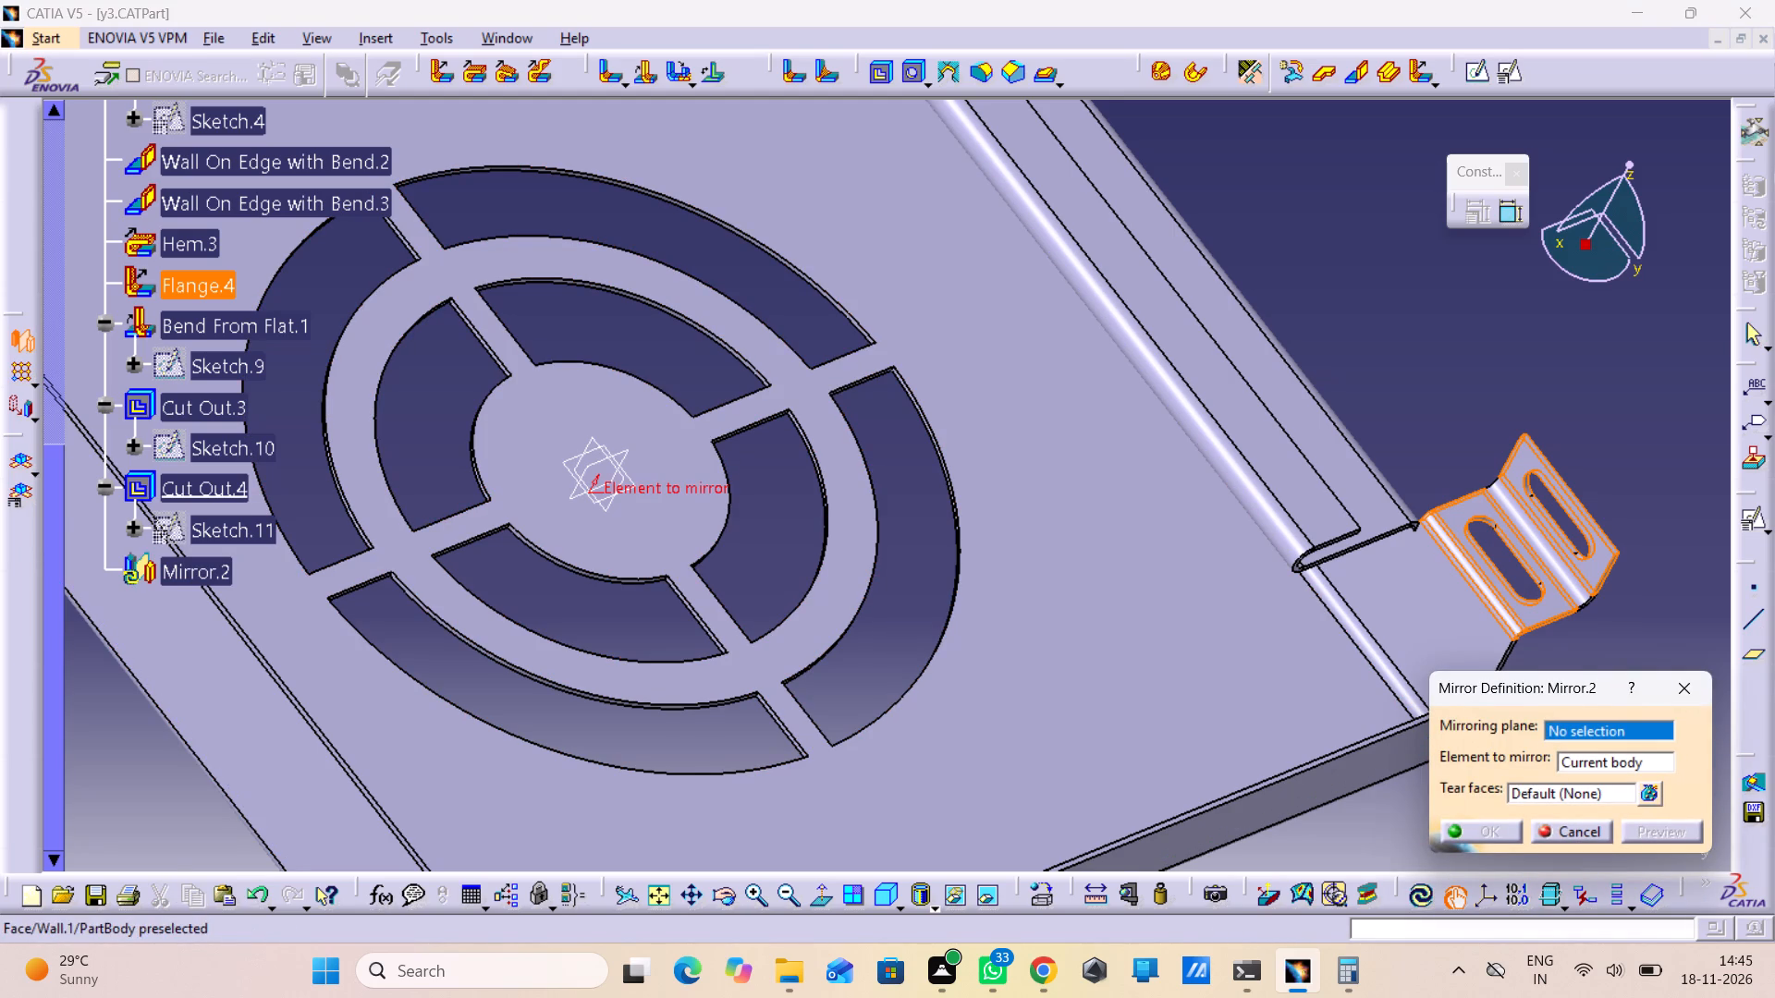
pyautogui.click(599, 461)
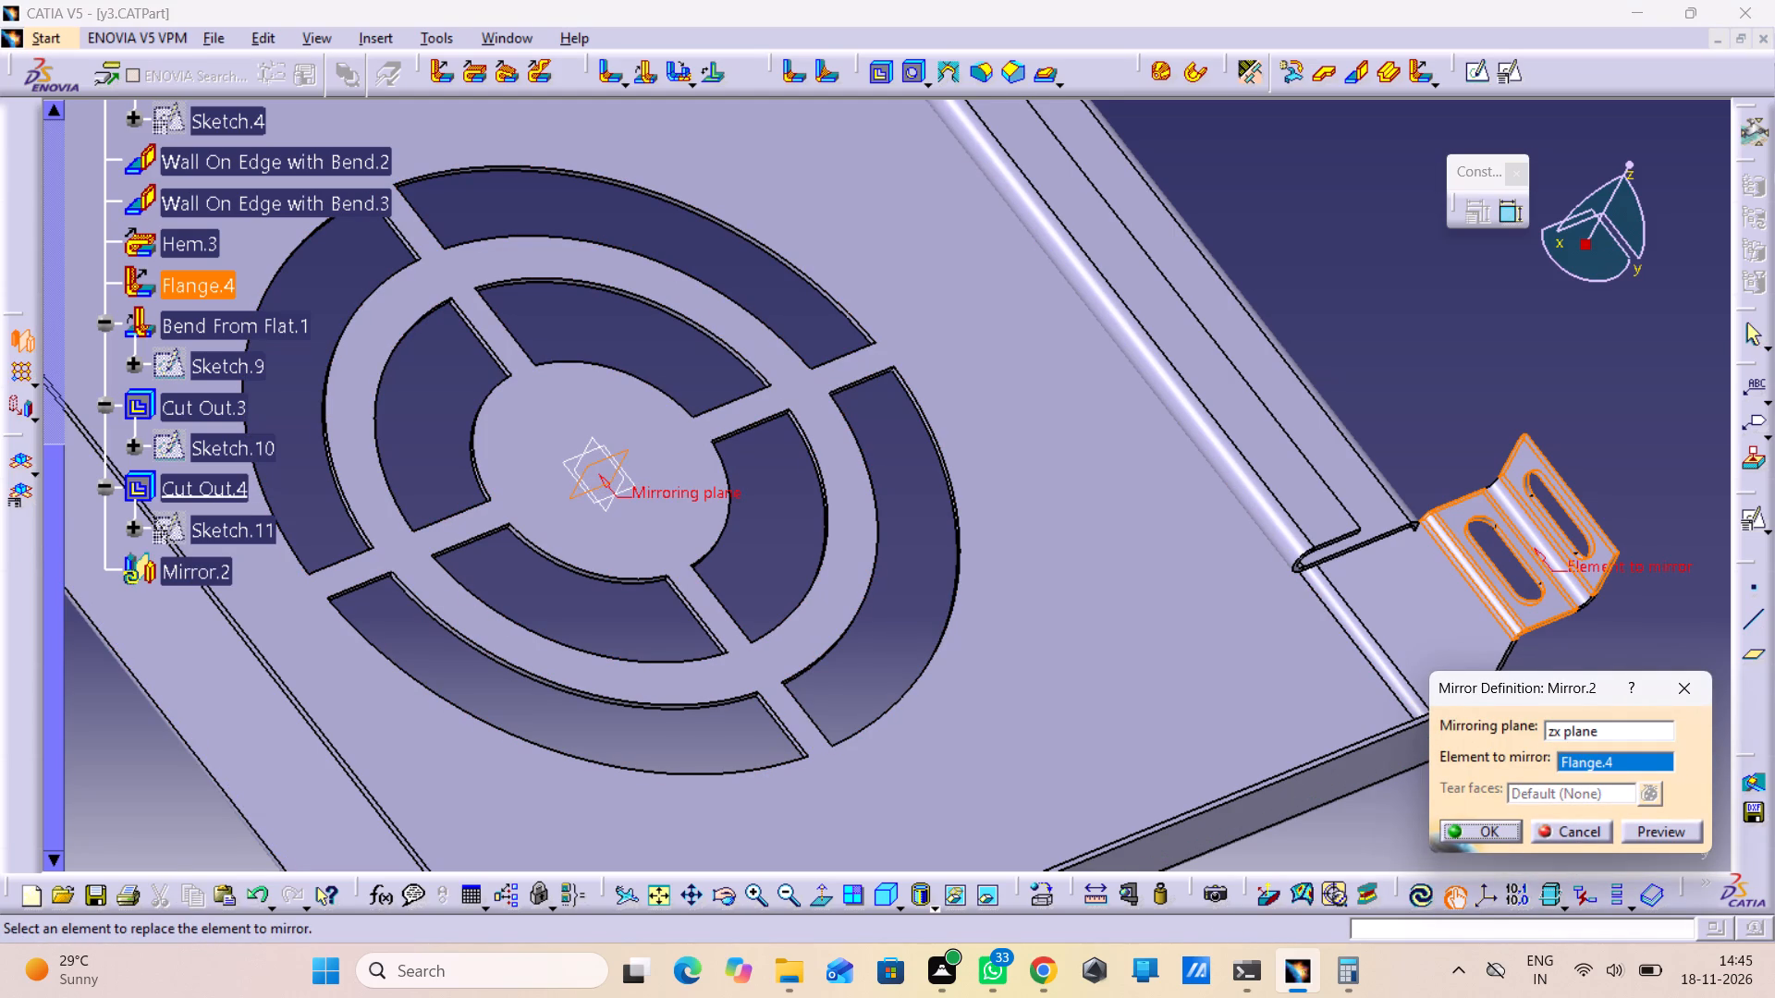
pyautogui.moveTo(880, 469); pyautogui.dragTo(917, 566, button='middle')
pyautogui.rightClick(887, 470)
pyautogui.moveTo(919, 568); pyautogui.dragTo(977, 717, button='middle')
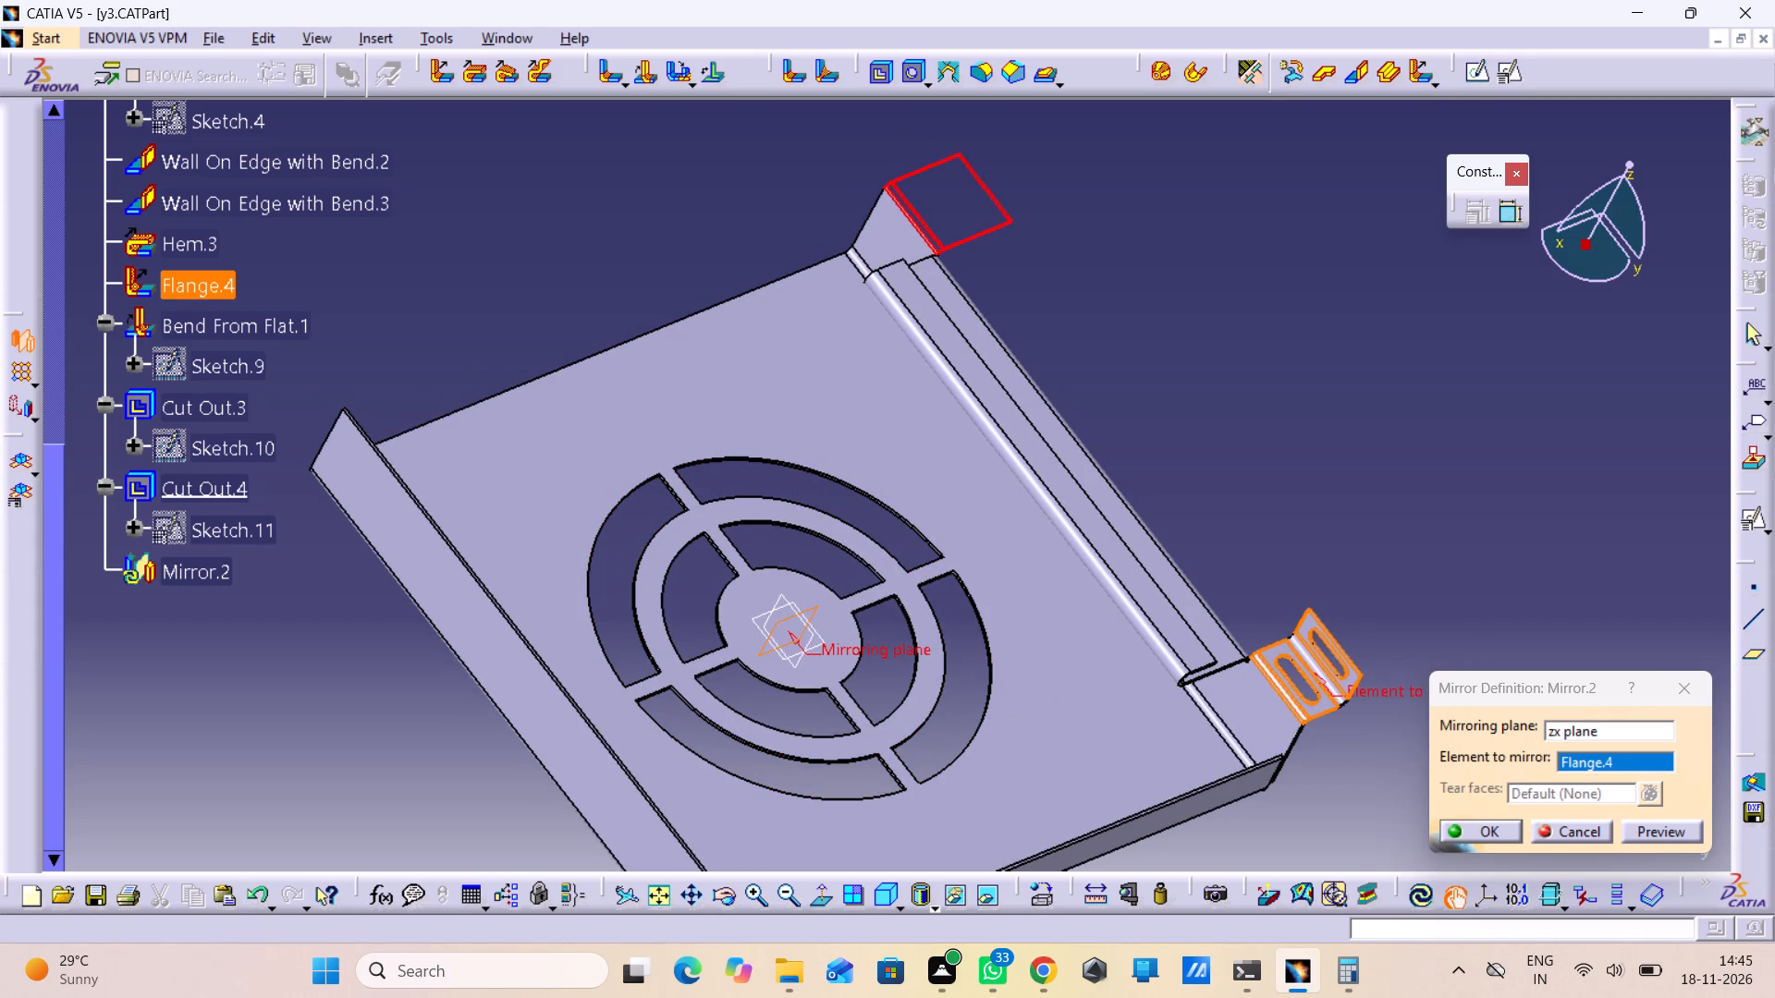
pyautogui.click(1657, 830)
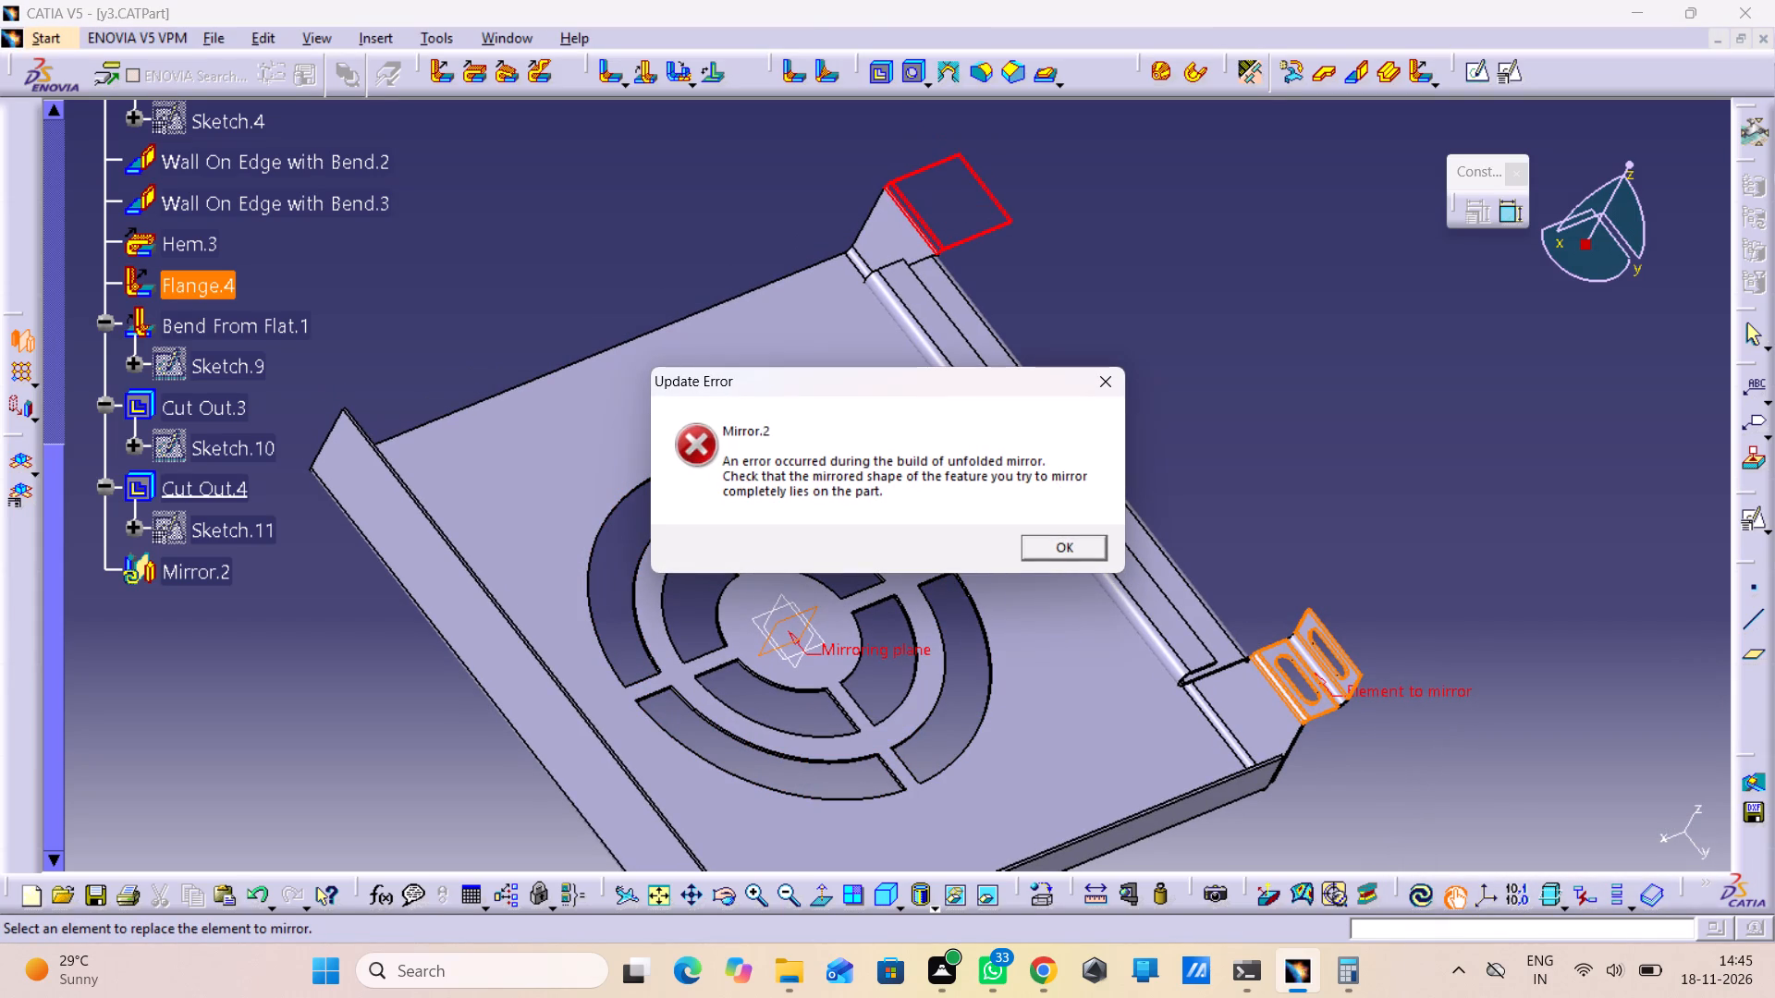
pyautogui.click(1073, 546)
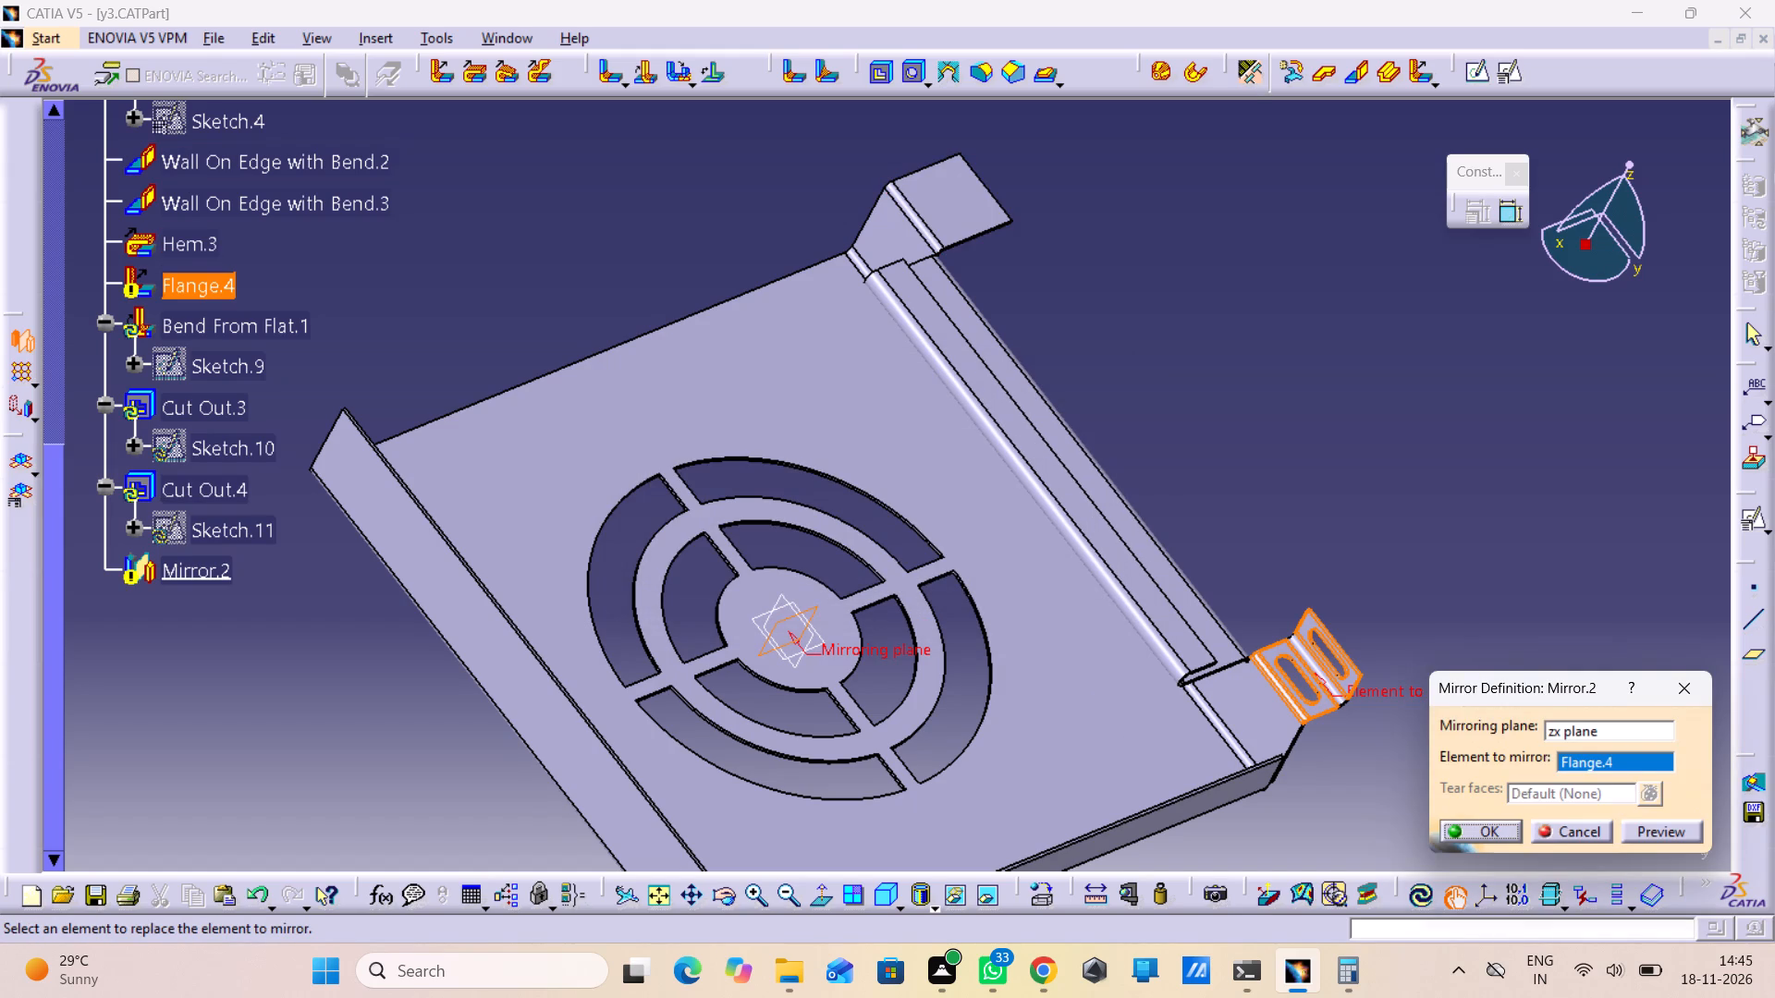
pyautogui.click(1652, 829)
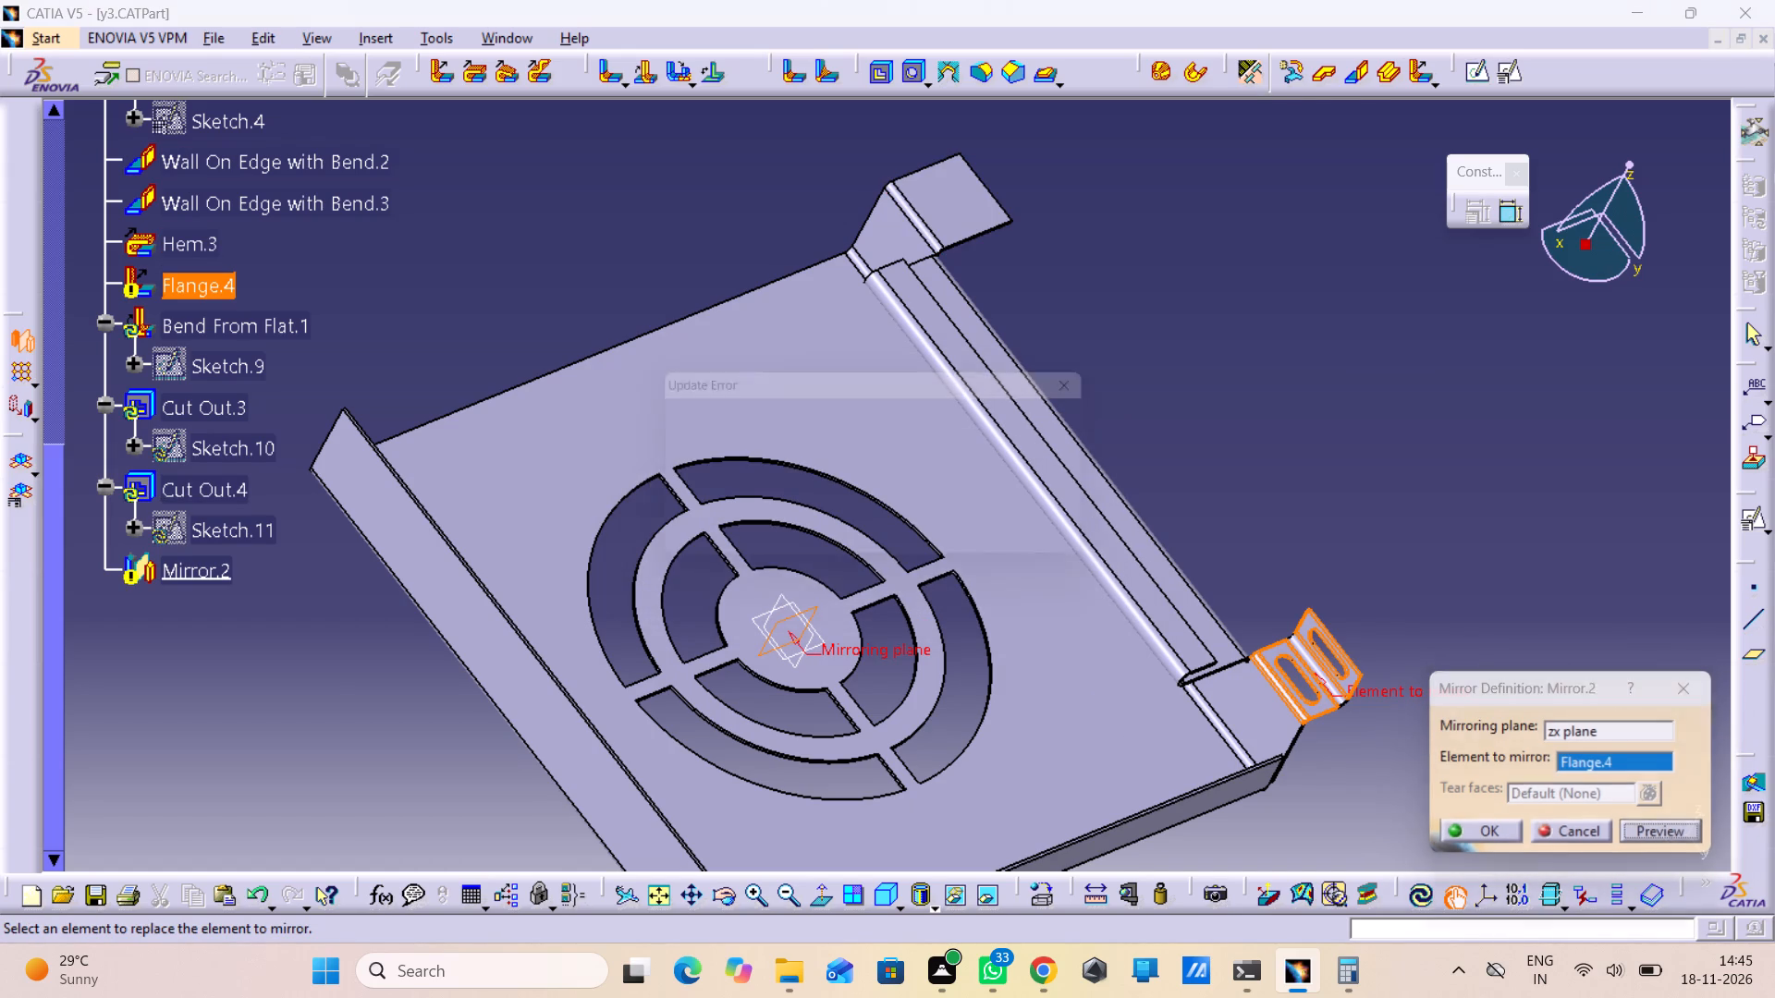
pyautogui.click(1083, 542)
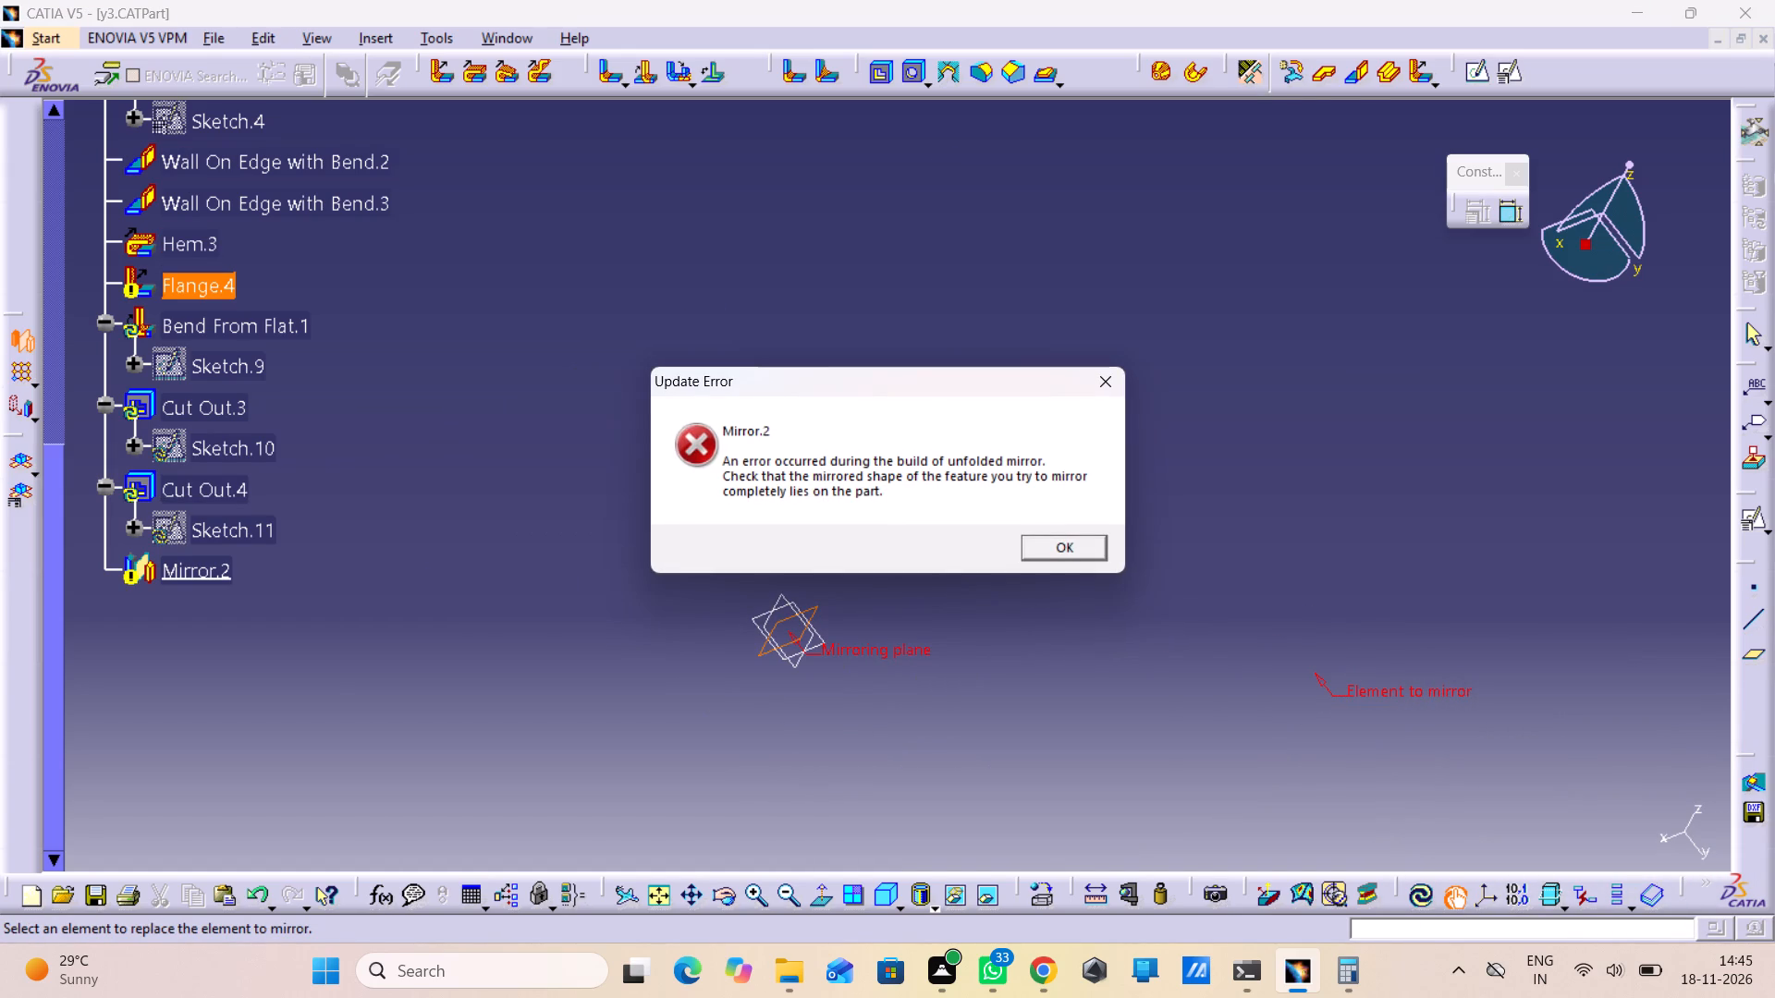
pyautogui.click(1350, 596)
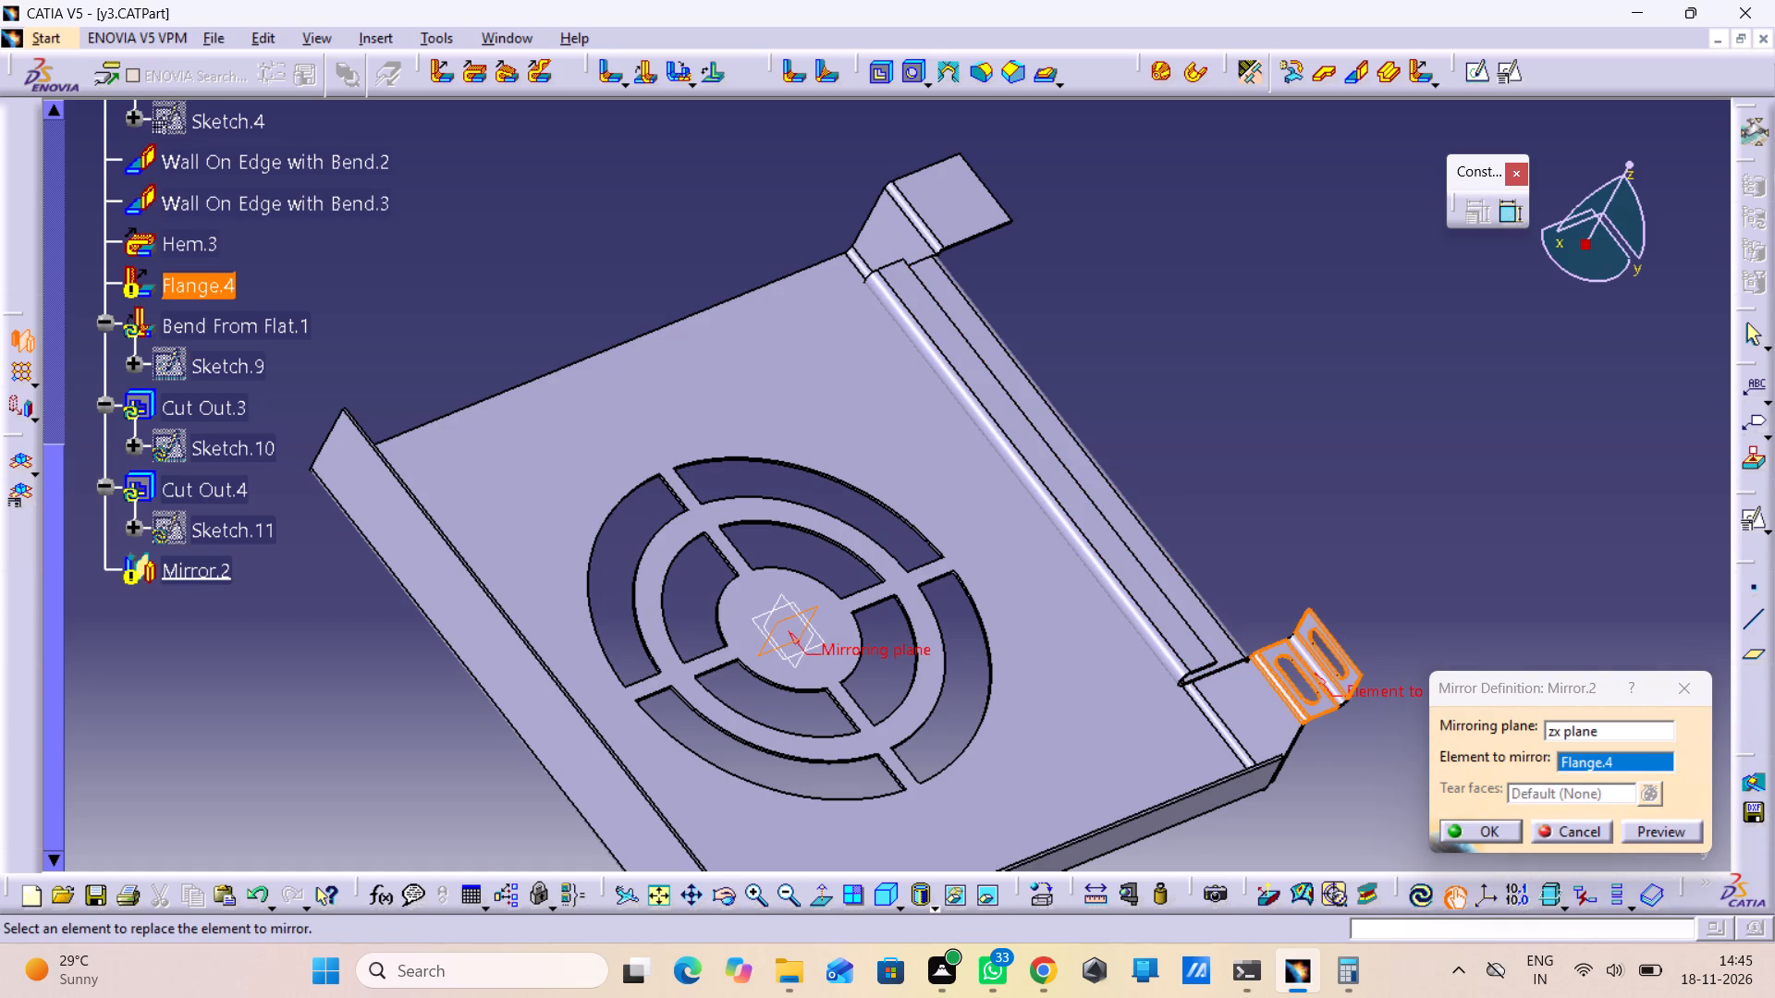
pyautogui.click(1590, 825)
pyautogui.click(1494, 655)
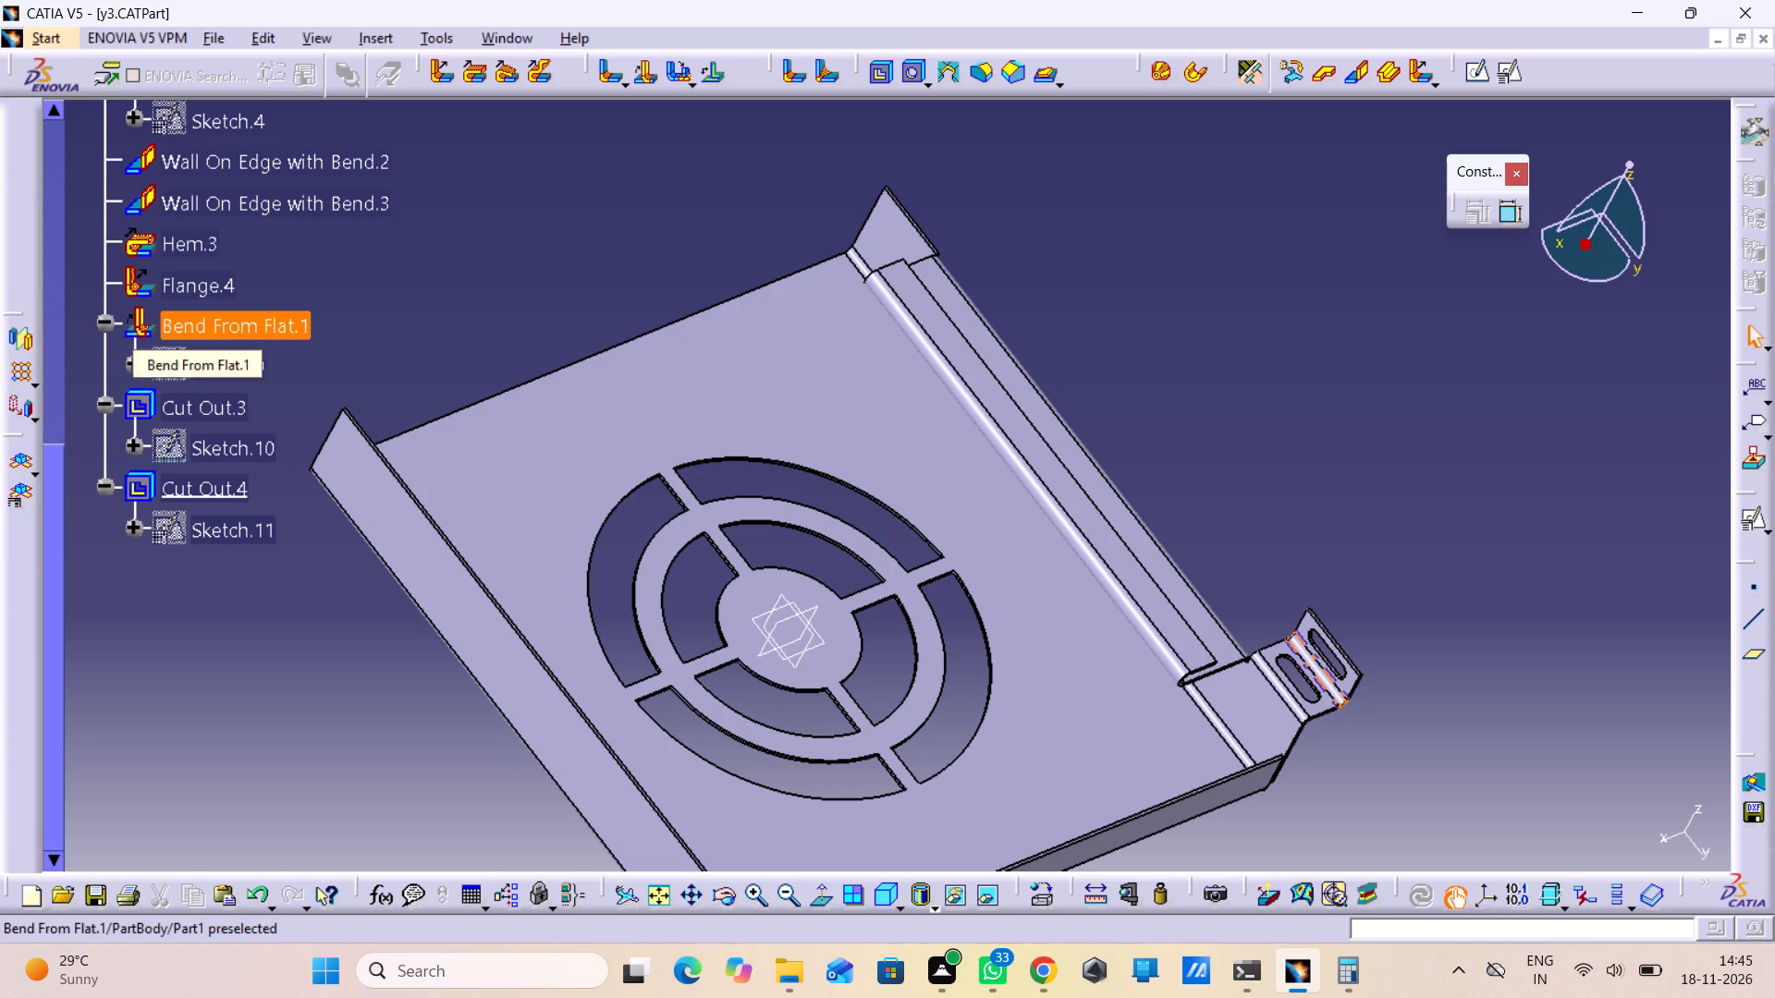
# Examine the corner tab up close, highlighting the extent of its flange and its bend from flat.
pyautogui.click(186, 272)
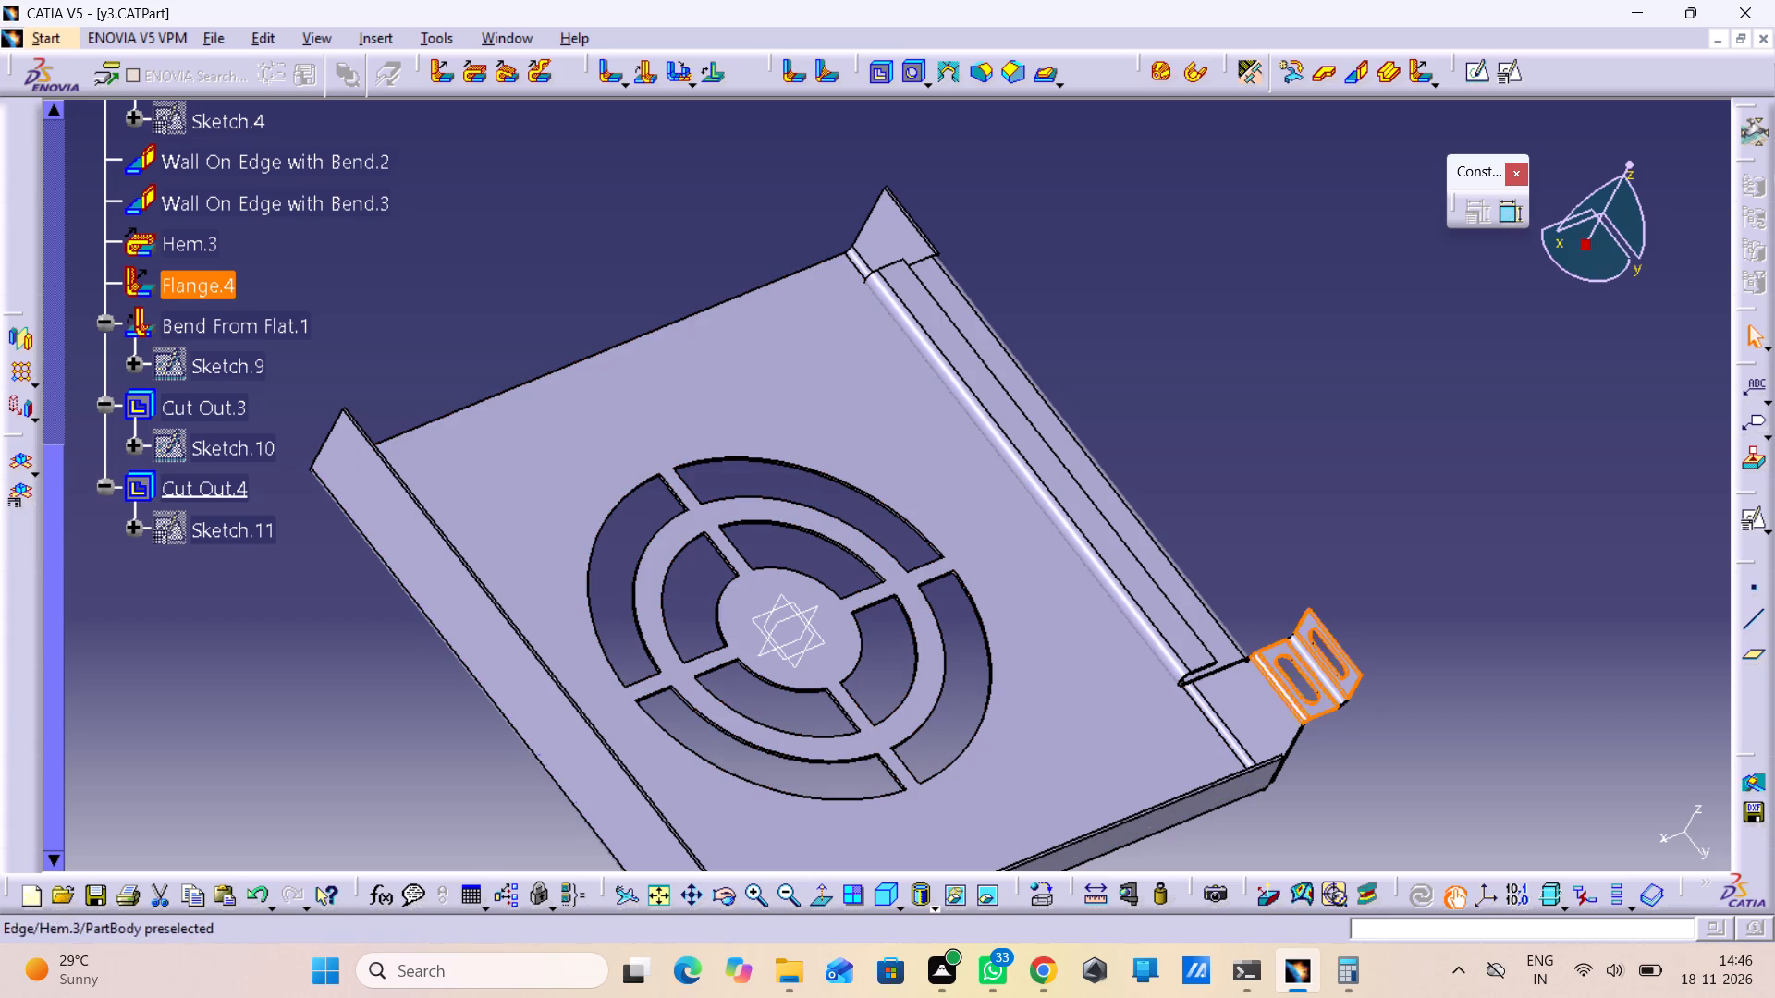
pyautogui.click(1350, 526)
pyautogui.moveTo(1340, 668); pyautogui.dragTo(1279, 543, button='middle')
pyautogui.rightClick(1340, 668)
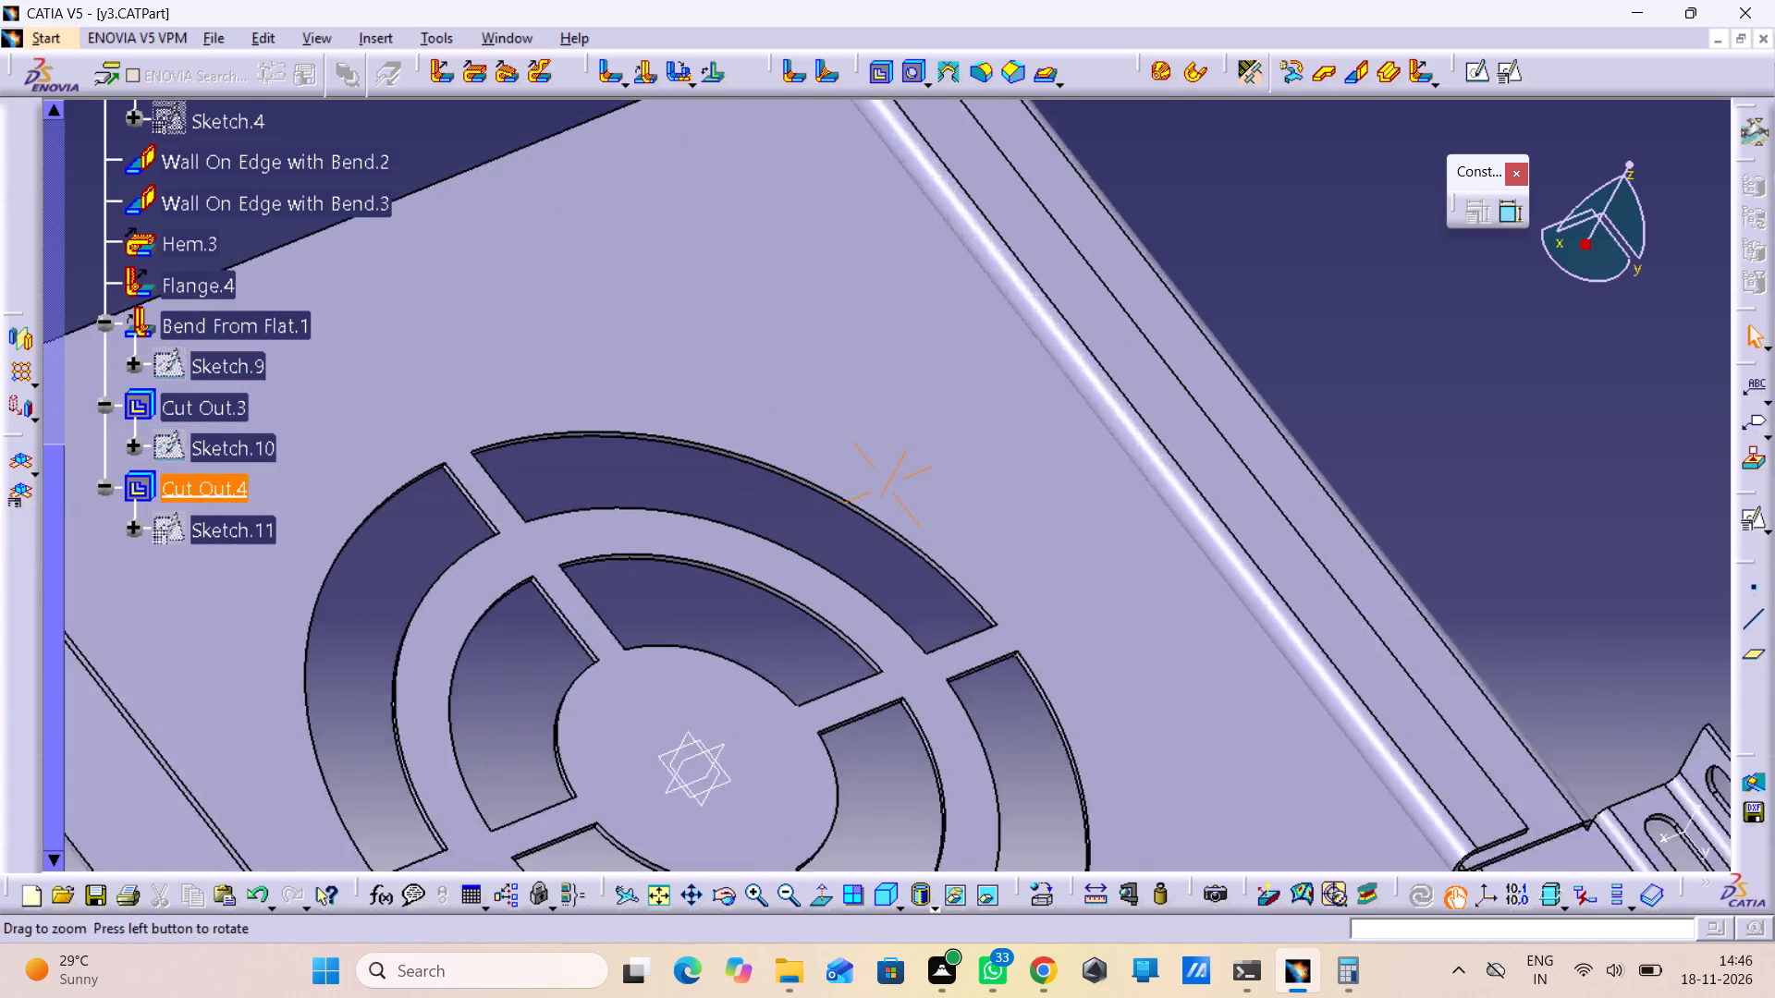
pyautogui.moveTo(1279, 543); pyautogui.dragTo(1261, 495, button='middle')
pyautogui.moveTo(1208, 587); pyautogui.dragTo(688, 124, button='middle')
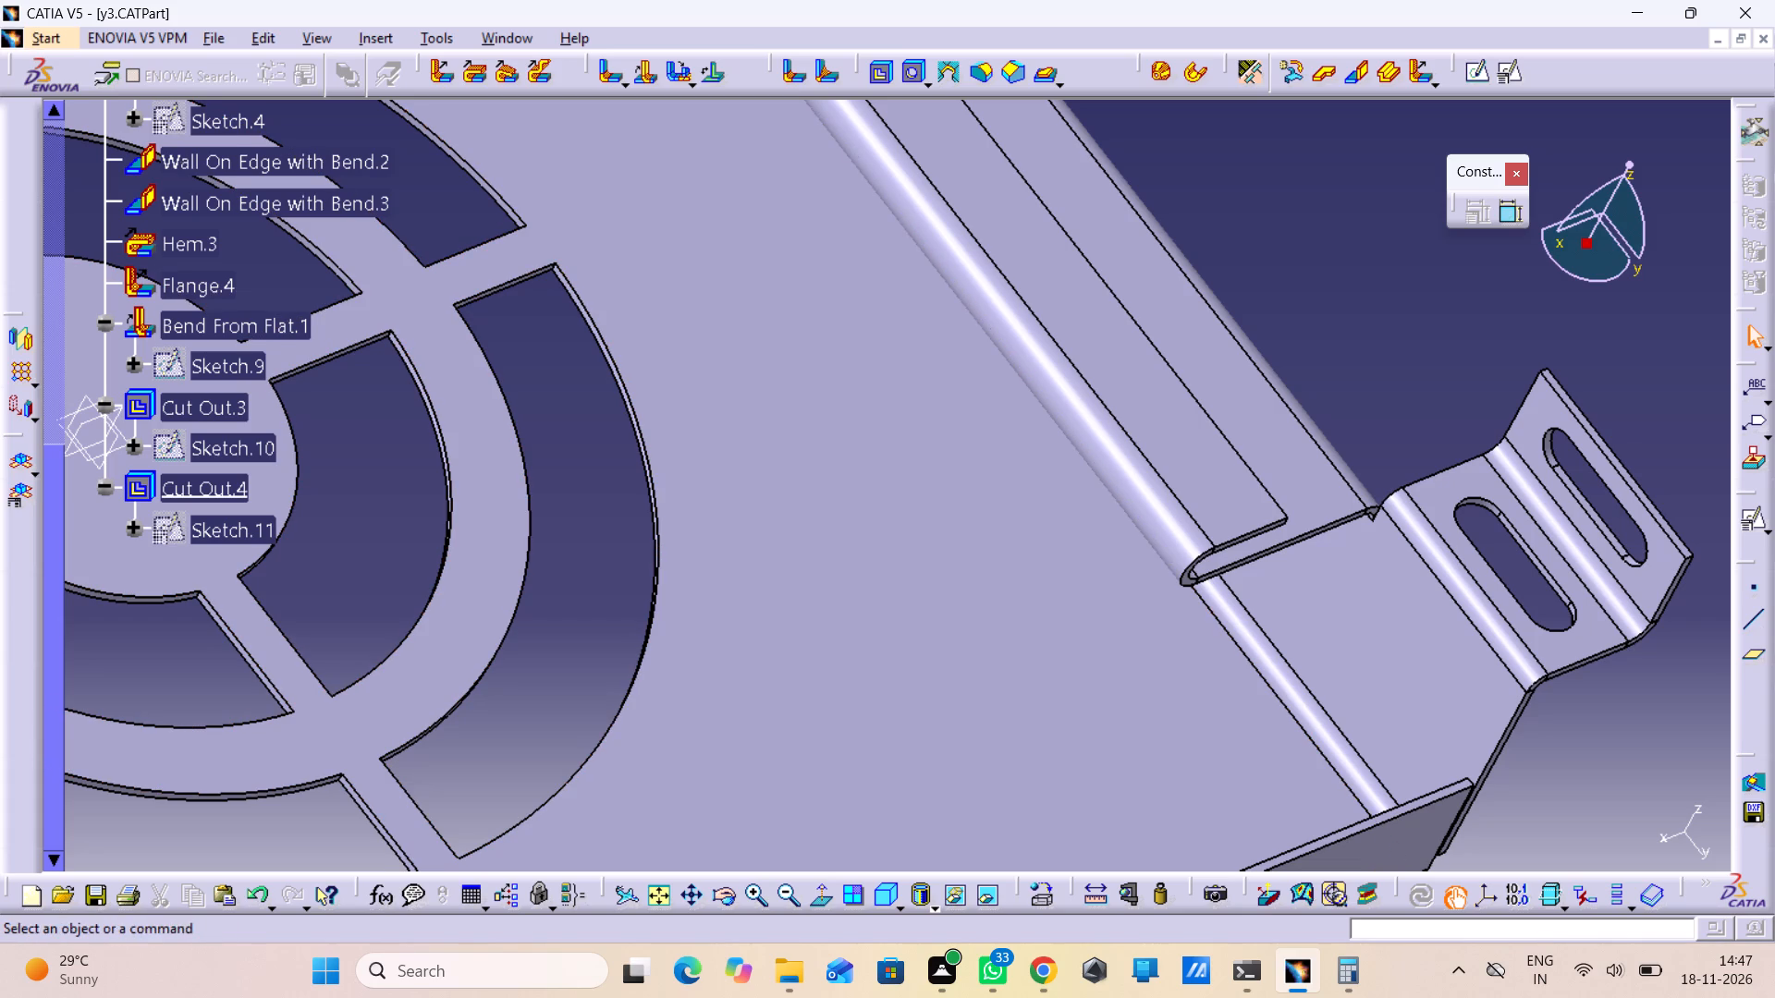
pyautogui.click(205, 335)
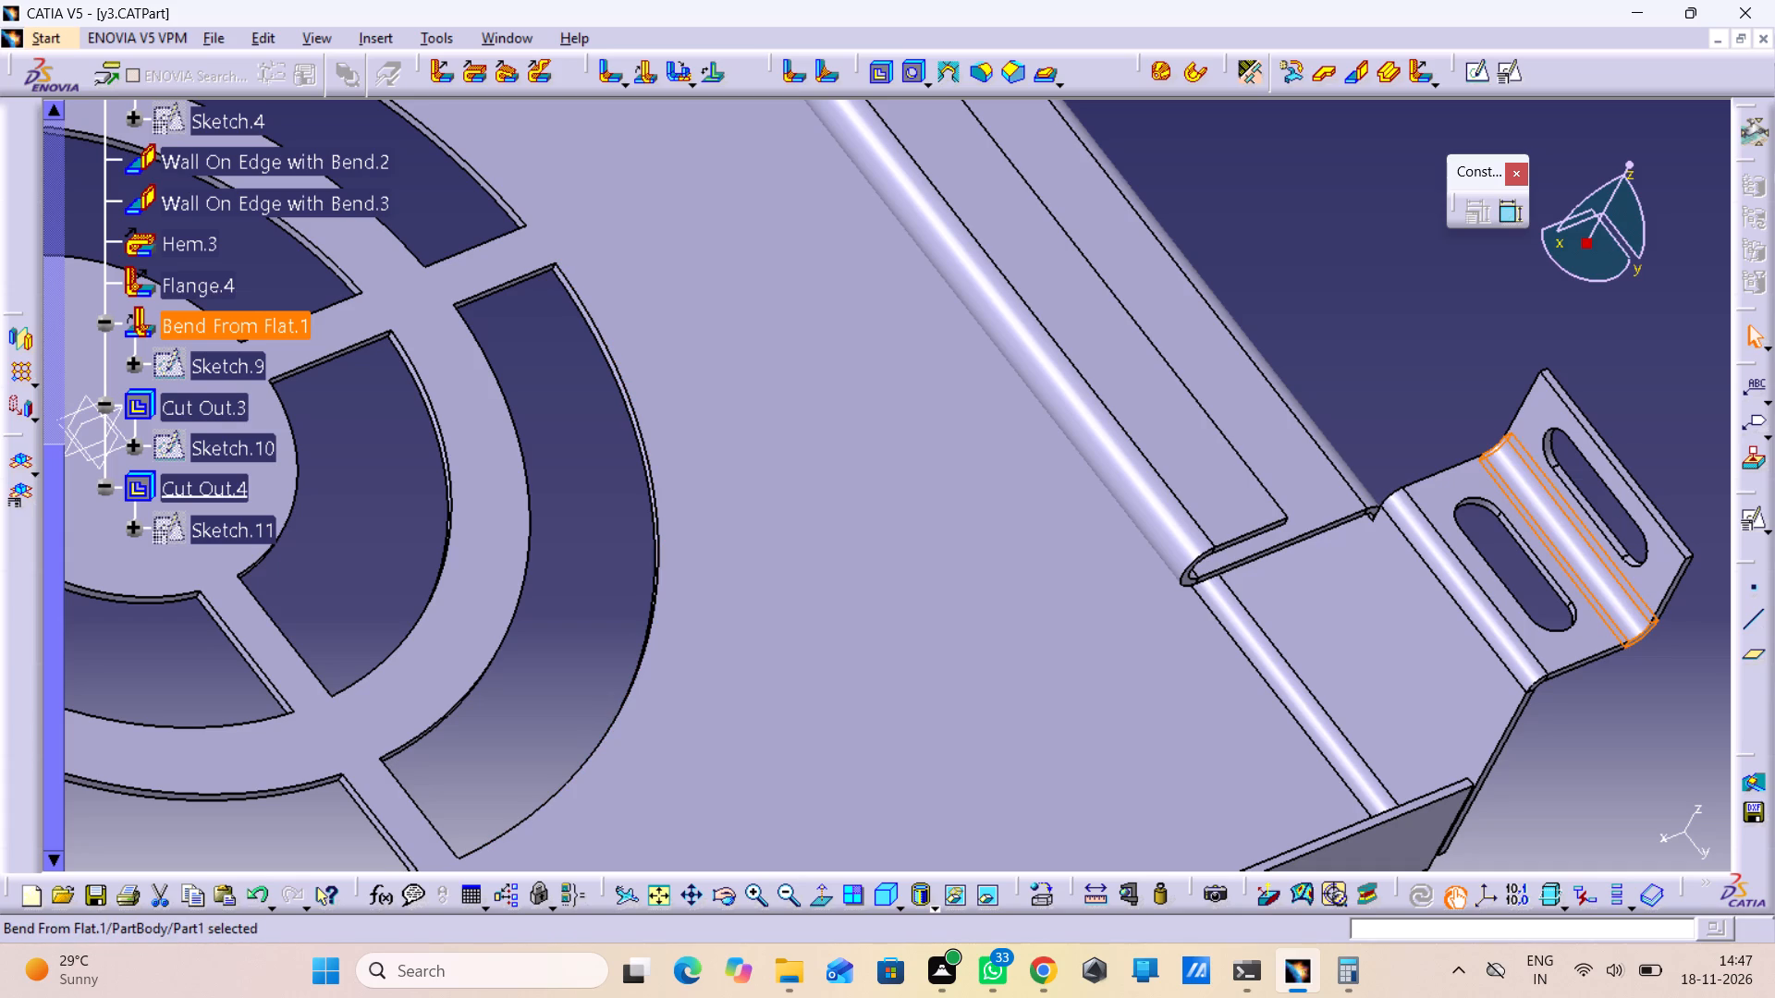
pyautogui.click(168, 265)
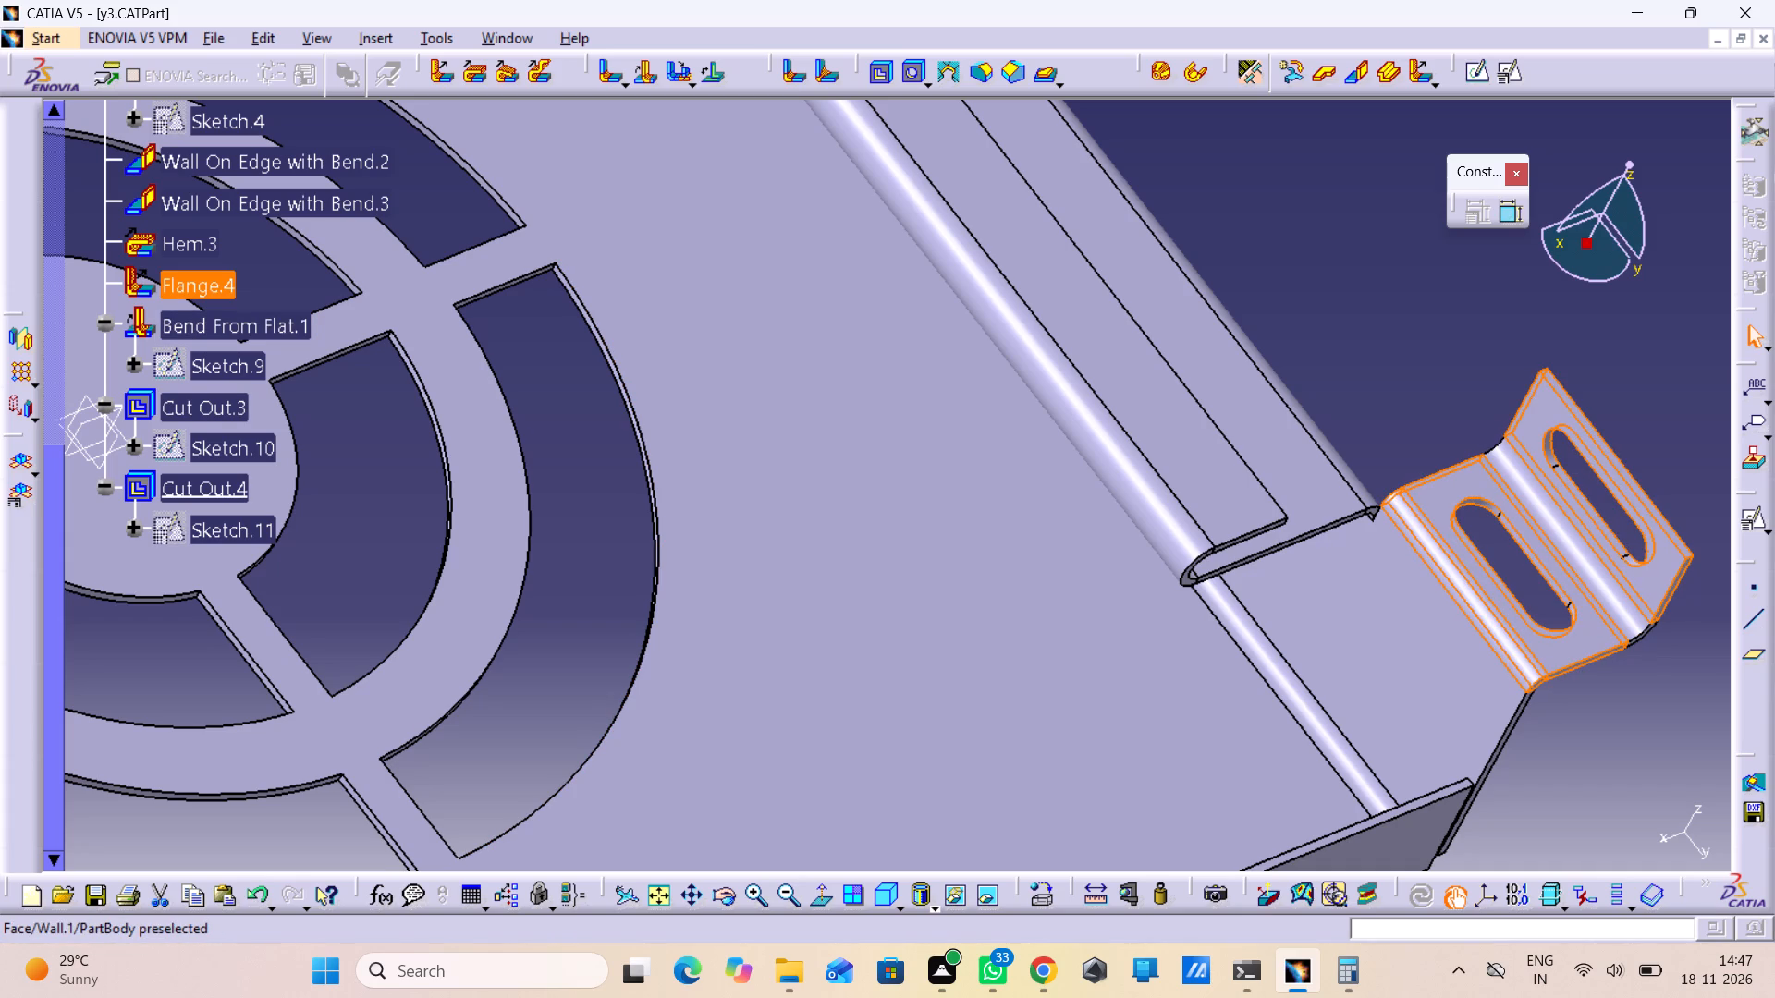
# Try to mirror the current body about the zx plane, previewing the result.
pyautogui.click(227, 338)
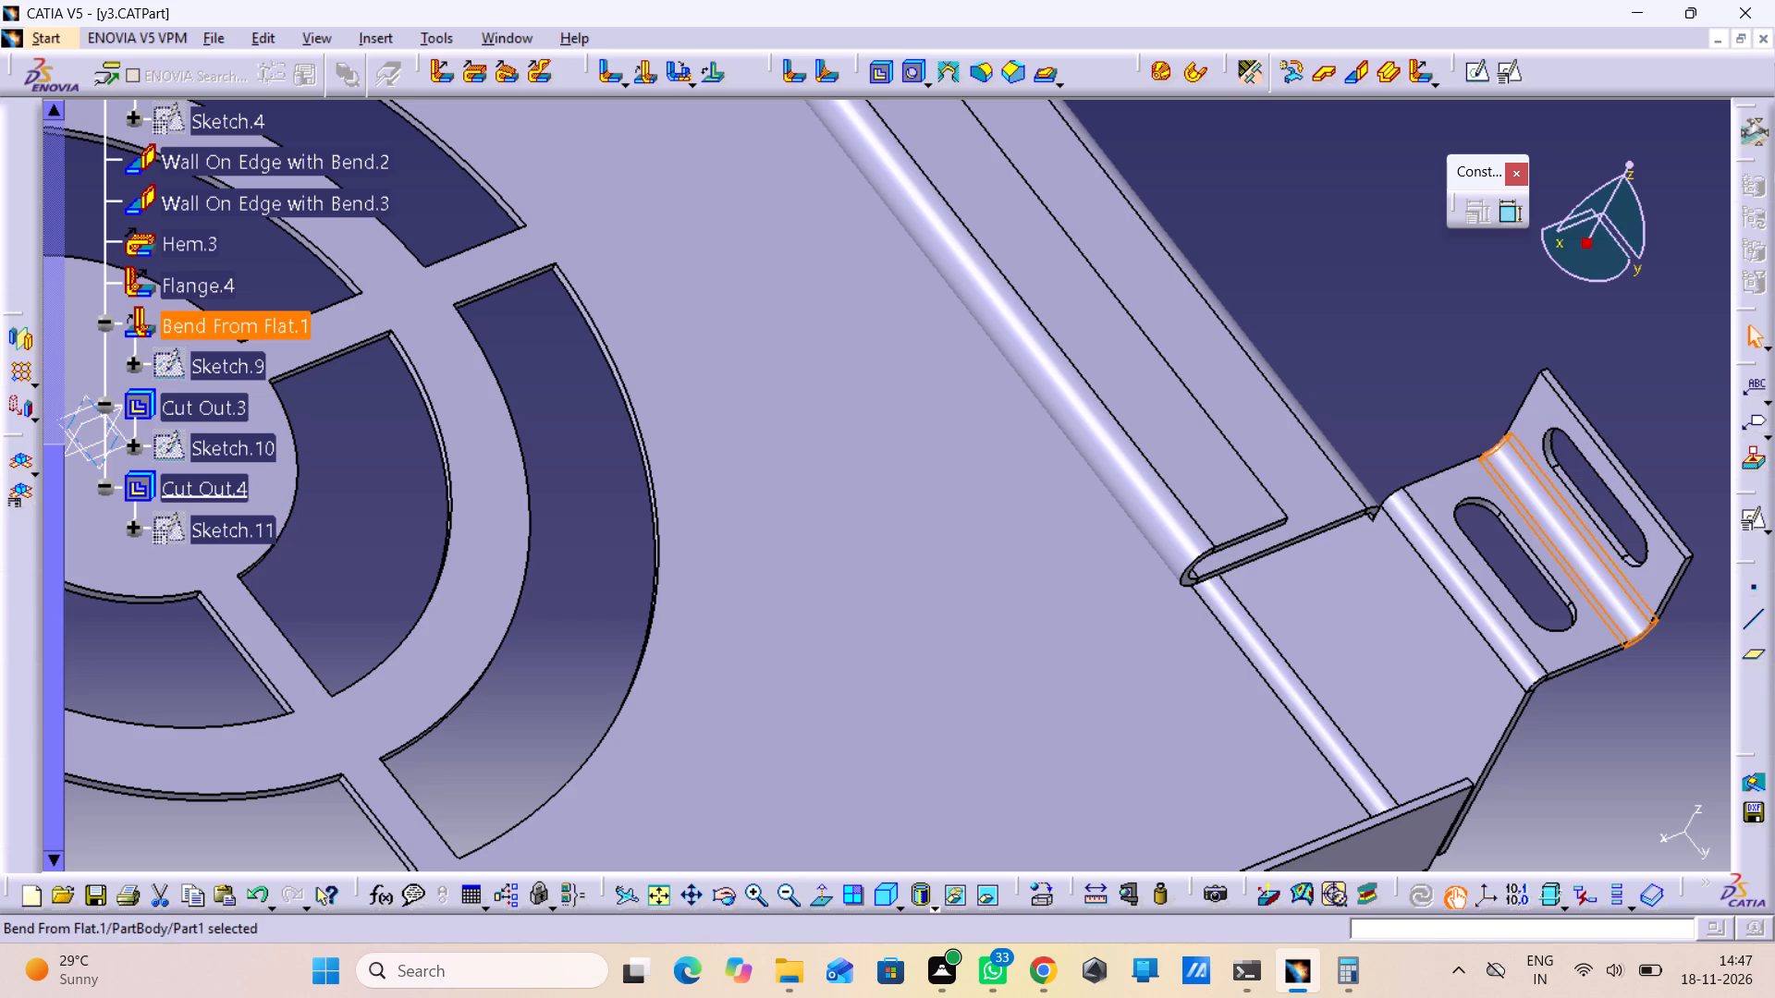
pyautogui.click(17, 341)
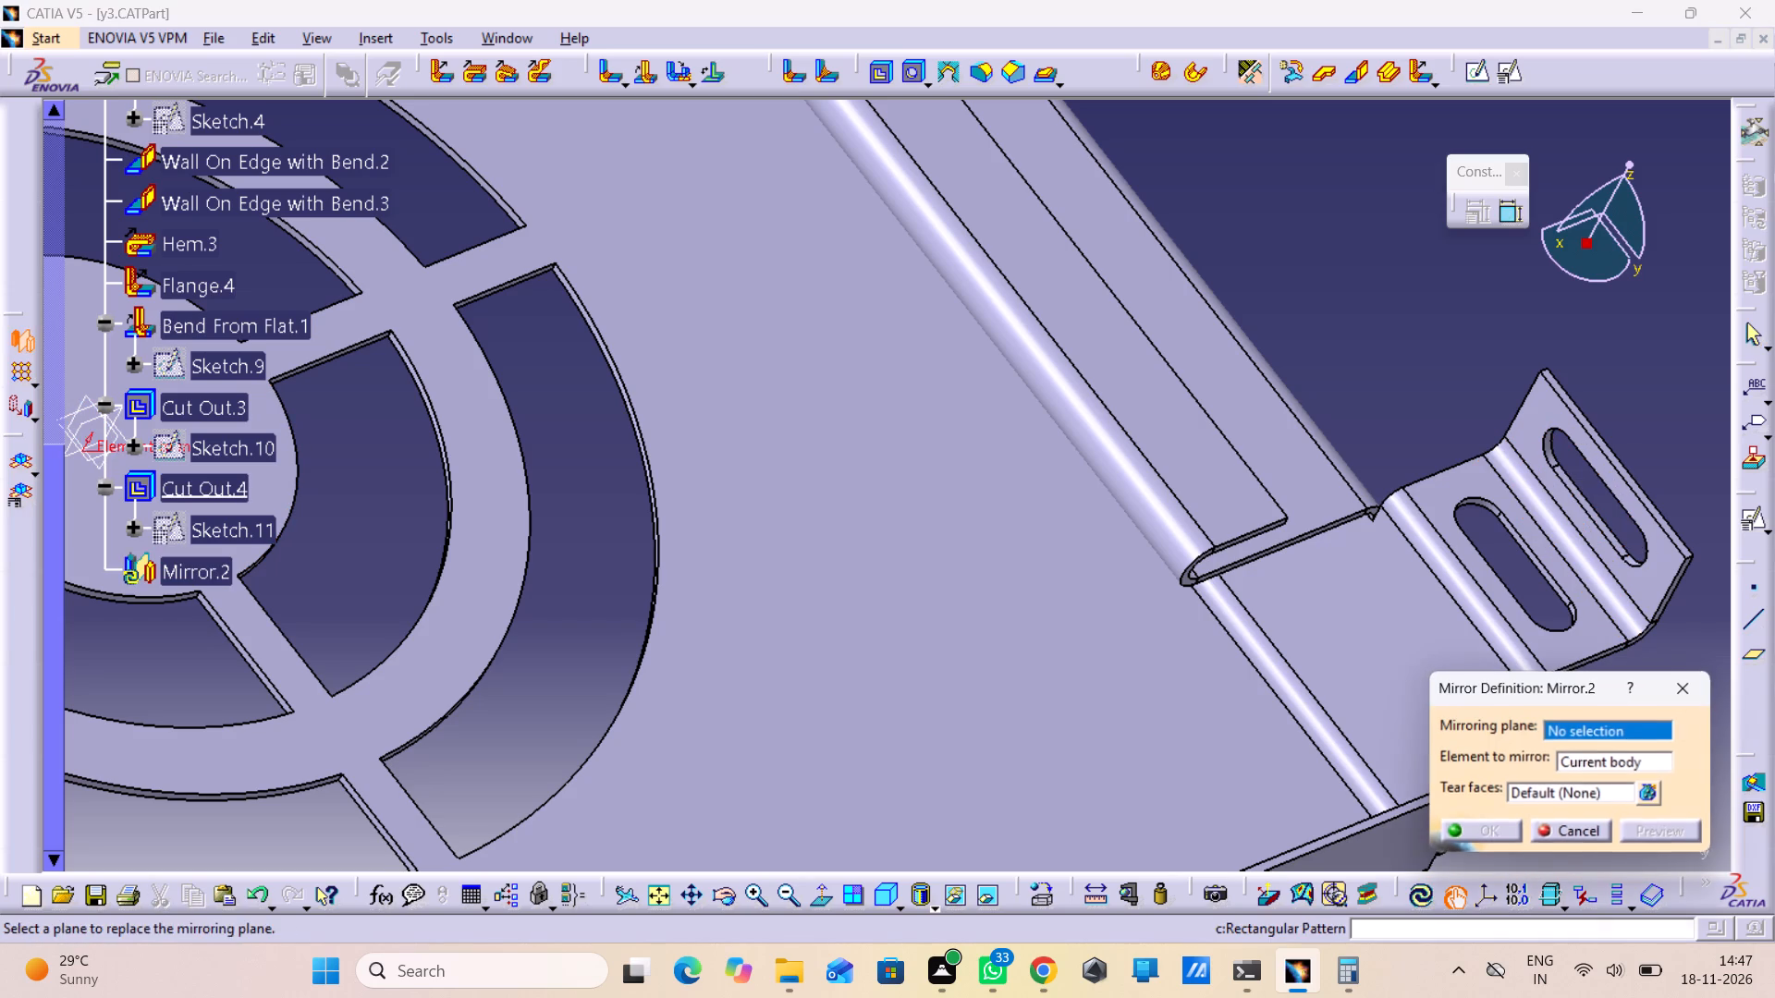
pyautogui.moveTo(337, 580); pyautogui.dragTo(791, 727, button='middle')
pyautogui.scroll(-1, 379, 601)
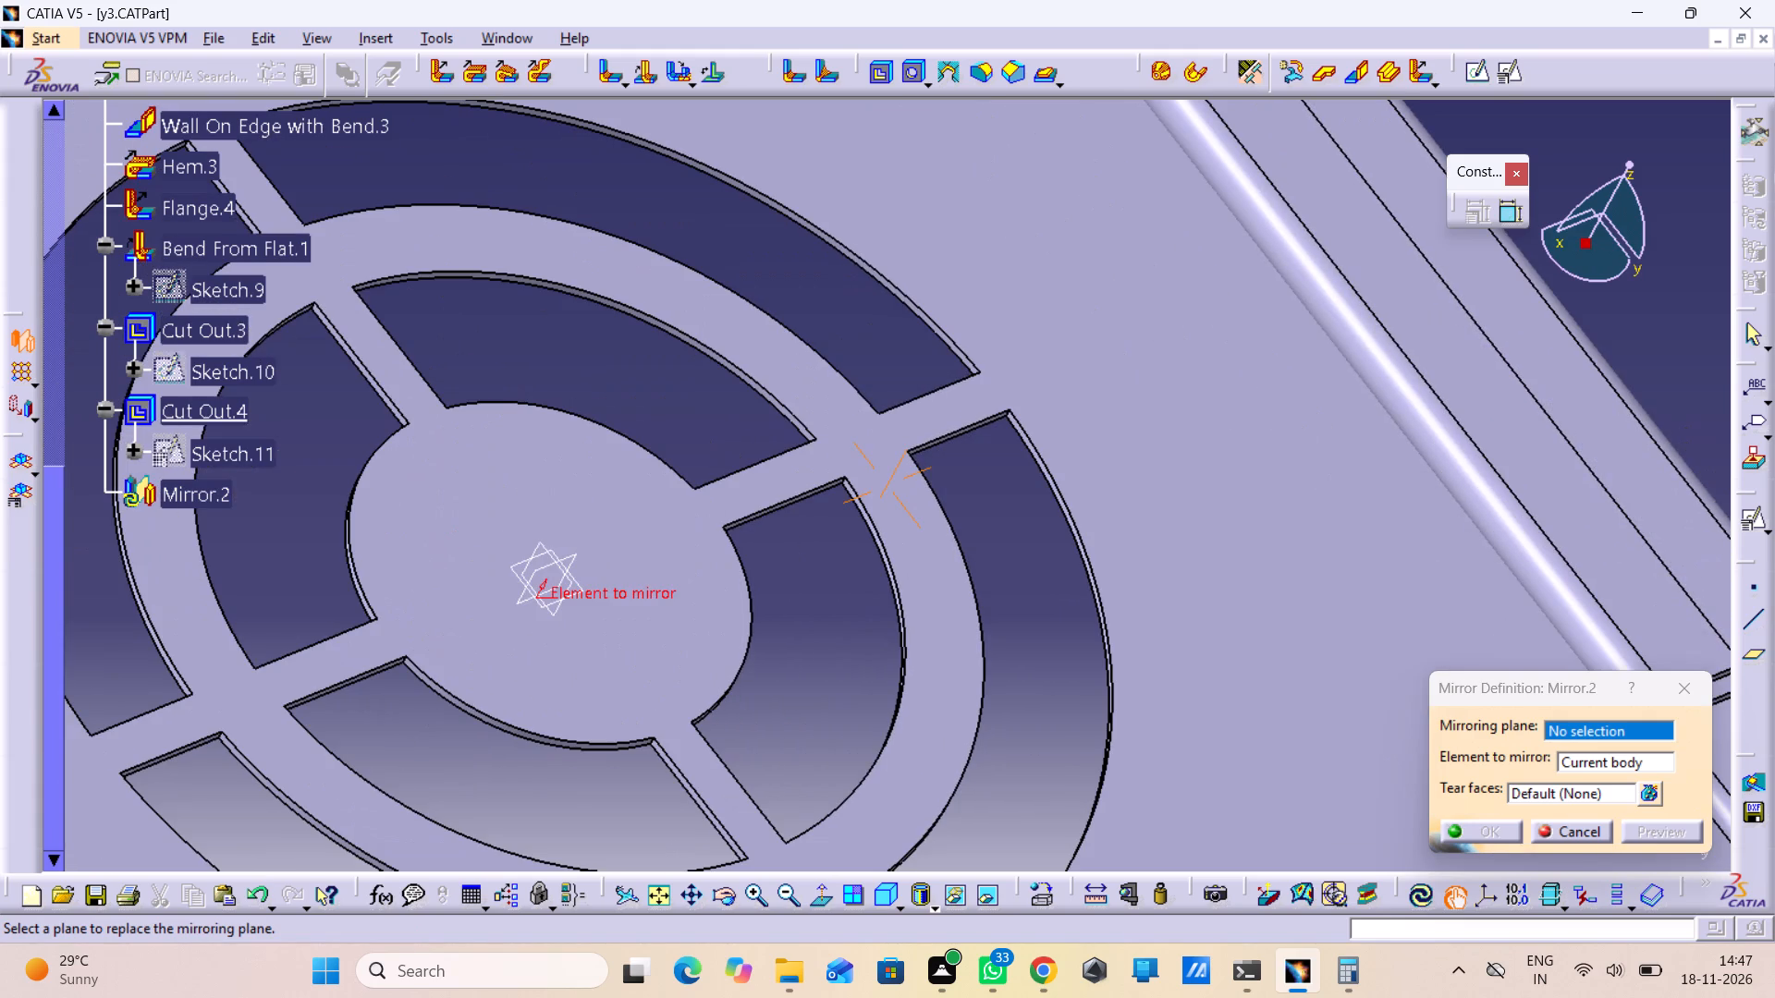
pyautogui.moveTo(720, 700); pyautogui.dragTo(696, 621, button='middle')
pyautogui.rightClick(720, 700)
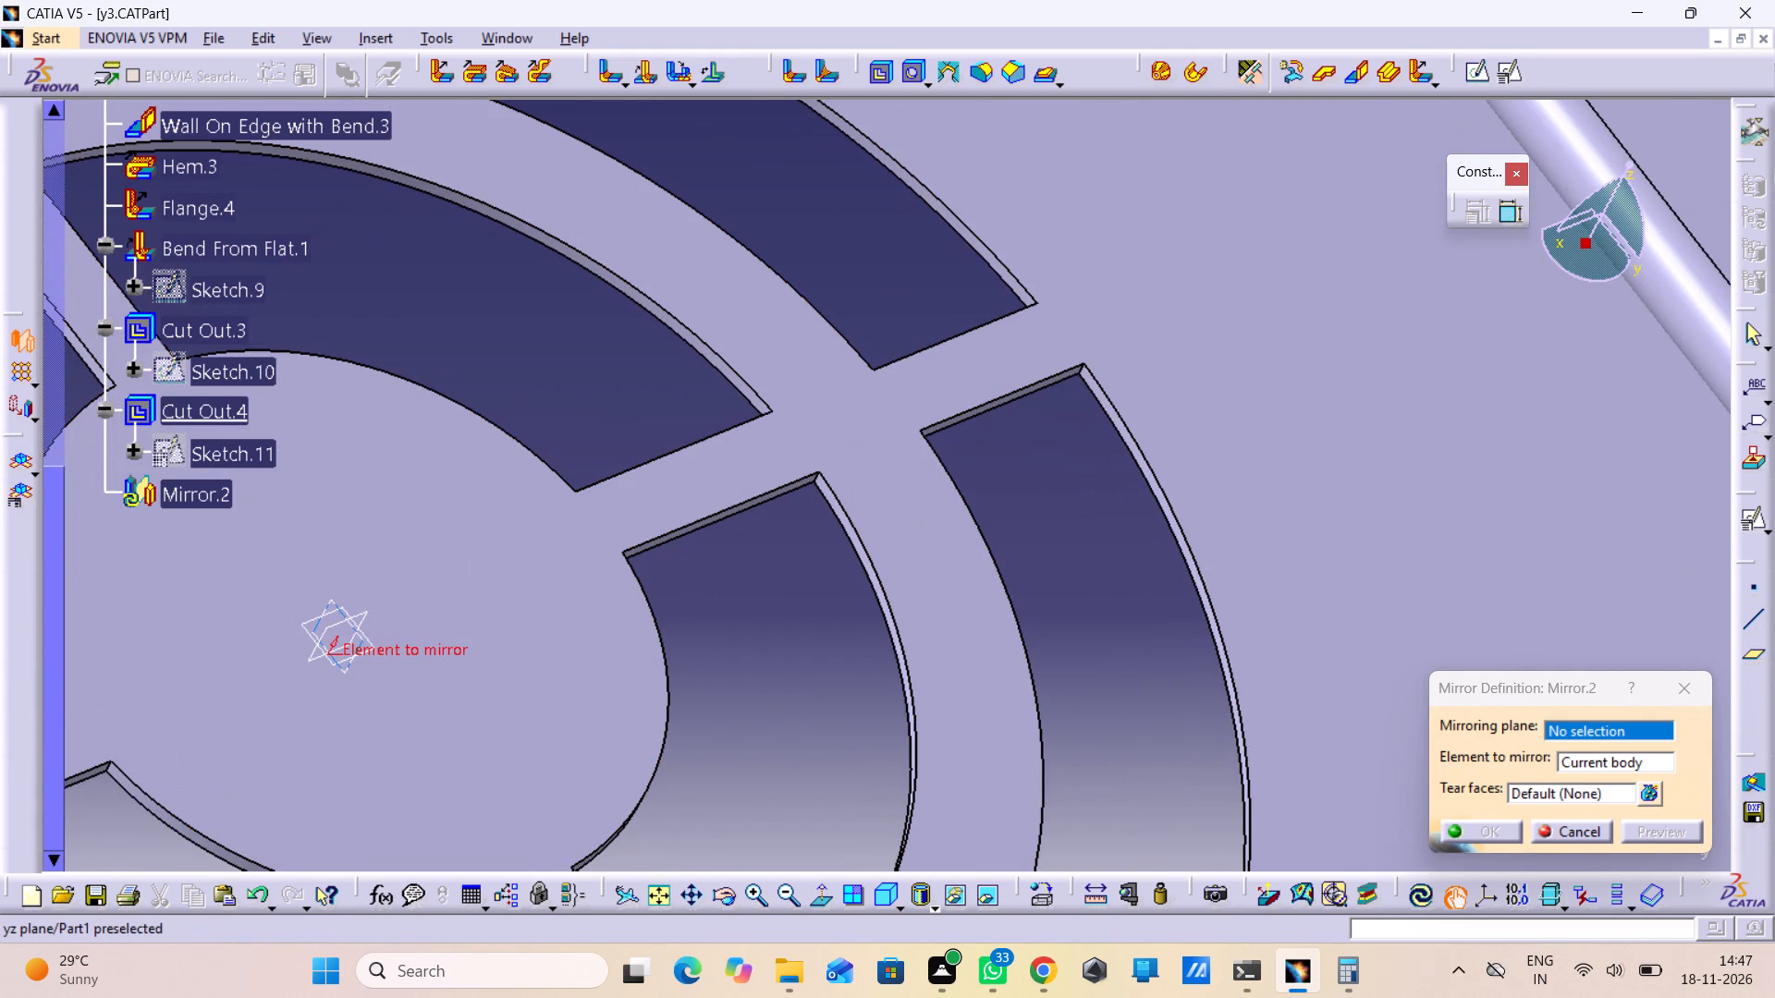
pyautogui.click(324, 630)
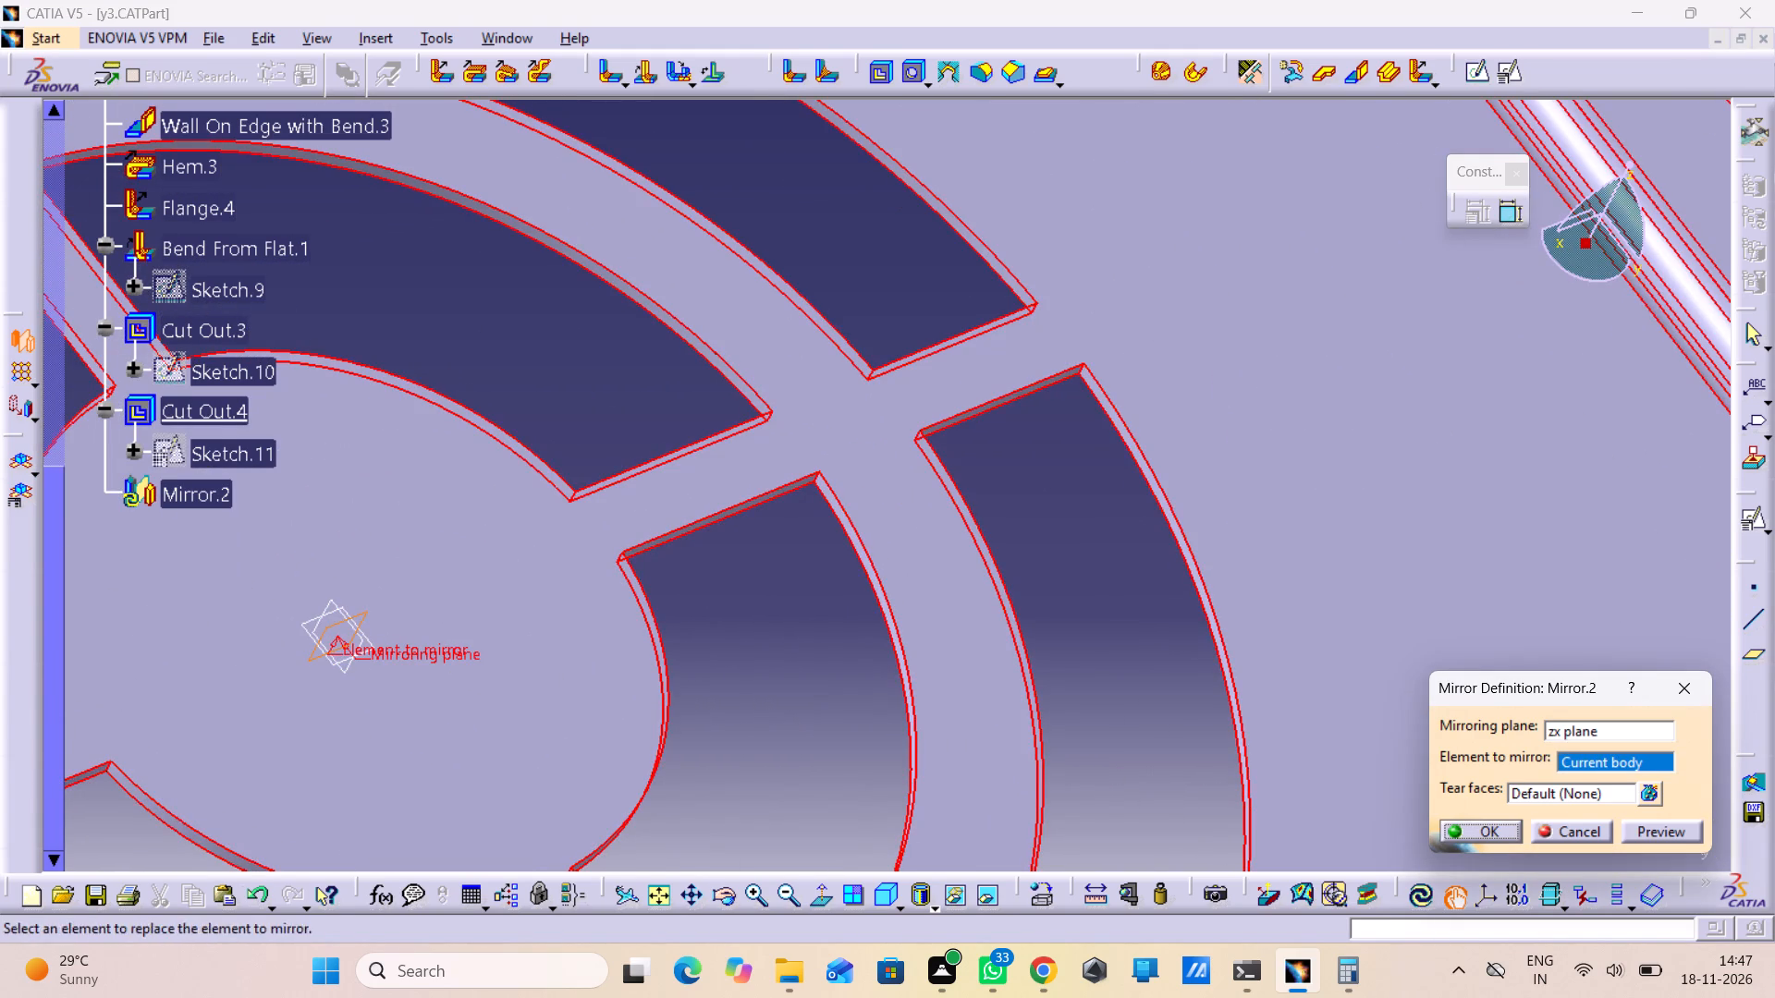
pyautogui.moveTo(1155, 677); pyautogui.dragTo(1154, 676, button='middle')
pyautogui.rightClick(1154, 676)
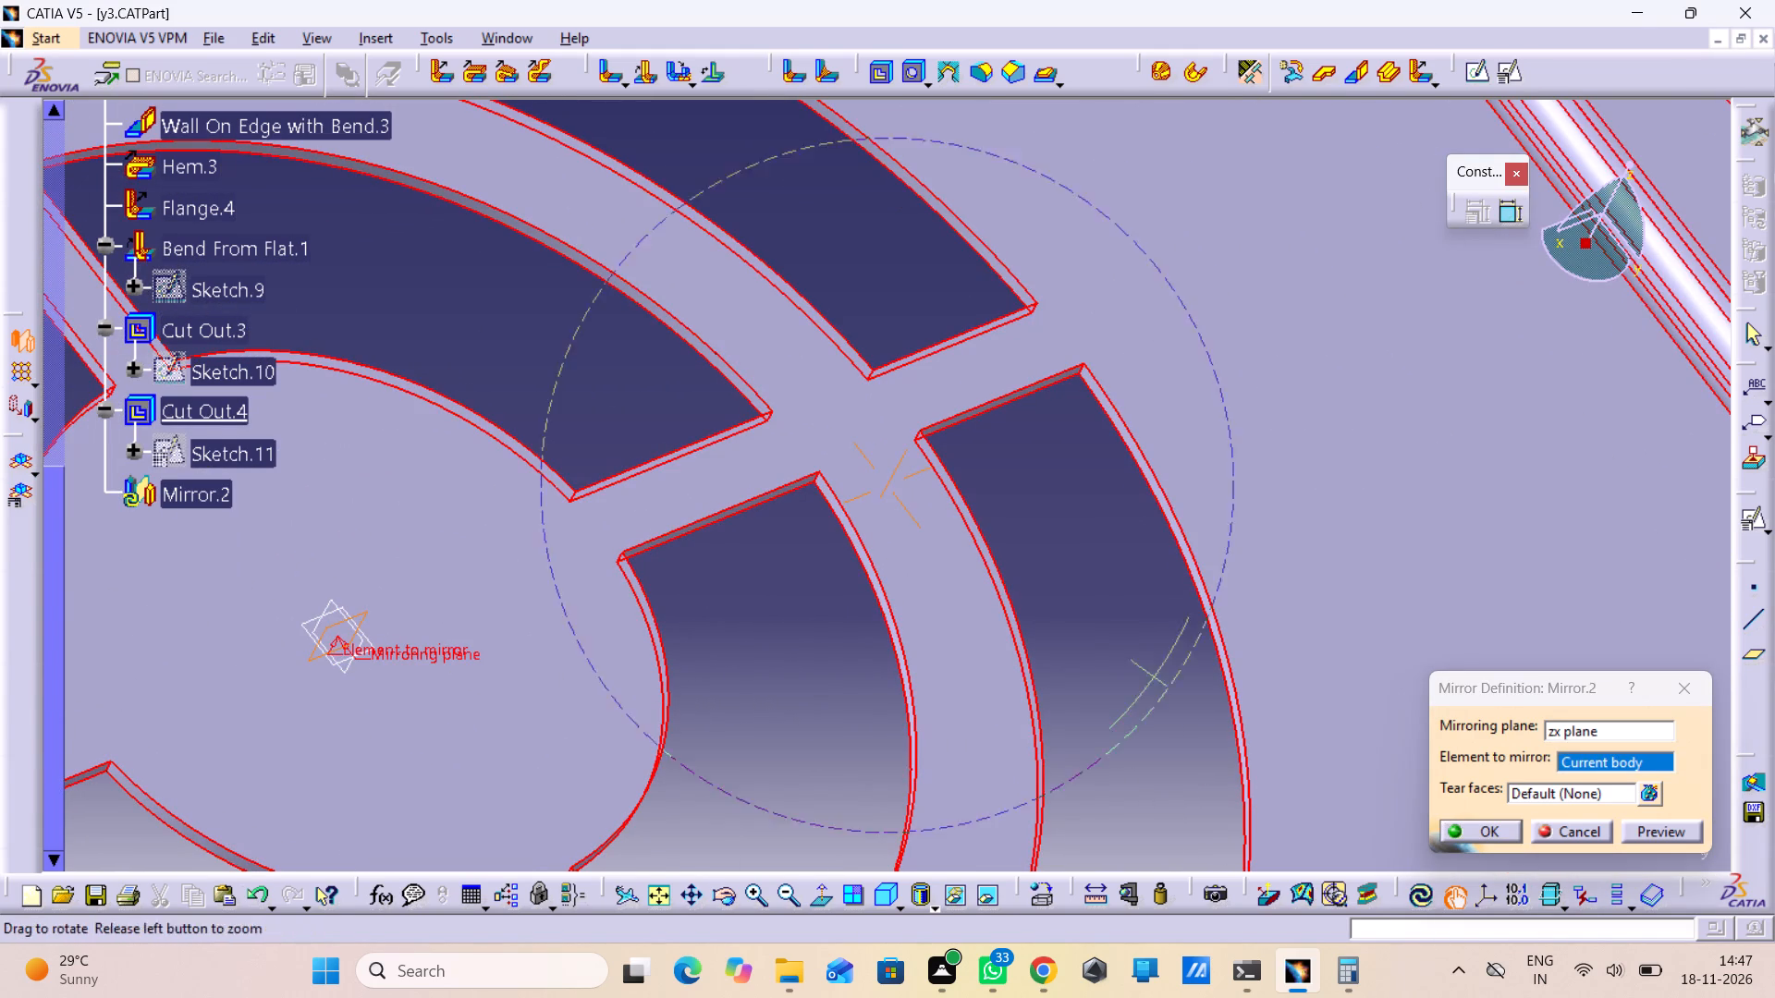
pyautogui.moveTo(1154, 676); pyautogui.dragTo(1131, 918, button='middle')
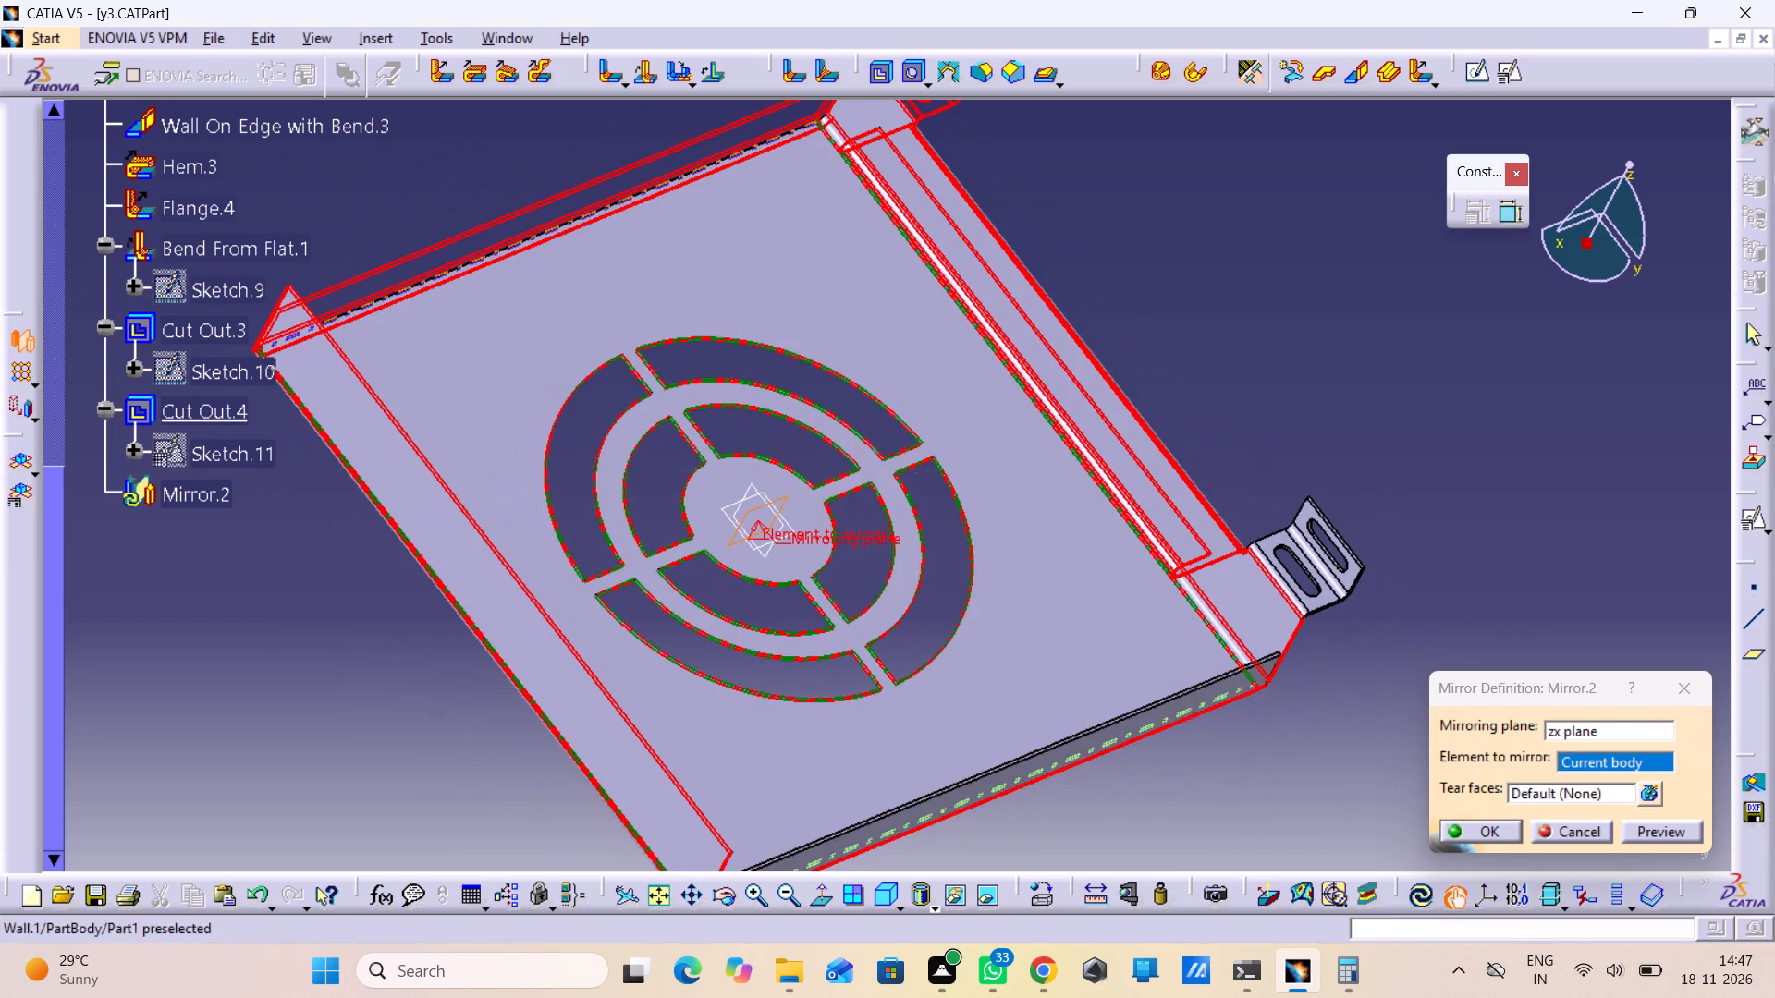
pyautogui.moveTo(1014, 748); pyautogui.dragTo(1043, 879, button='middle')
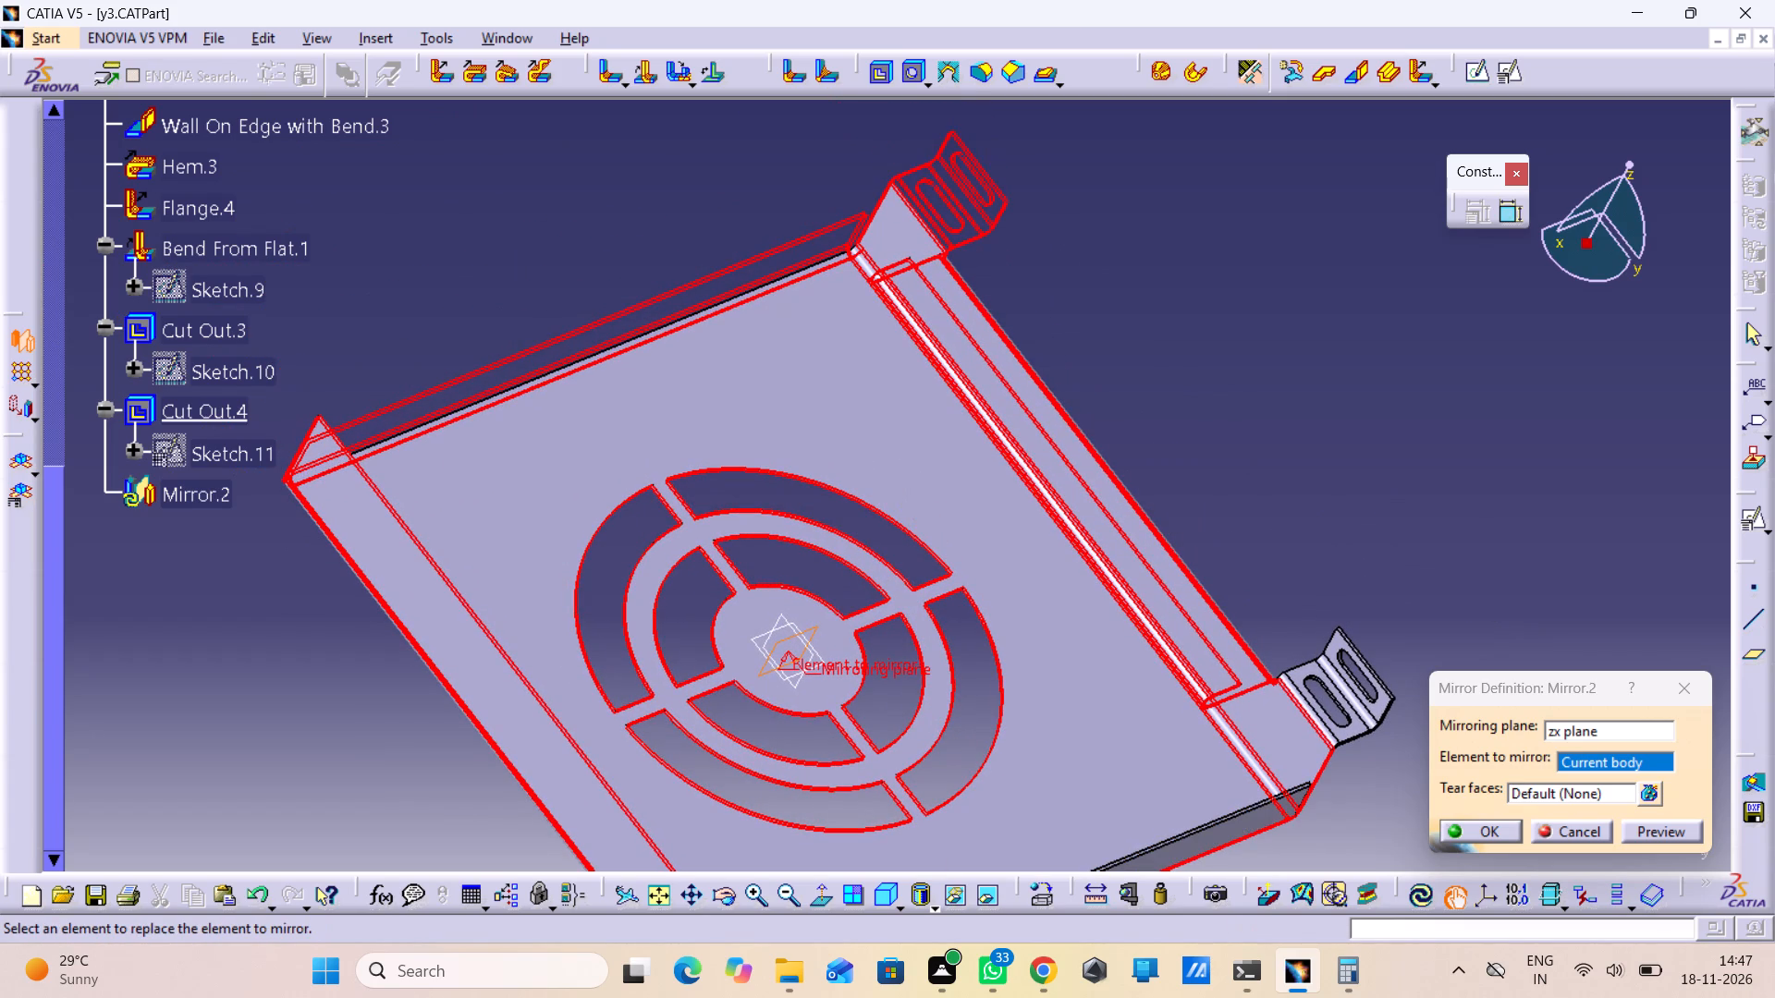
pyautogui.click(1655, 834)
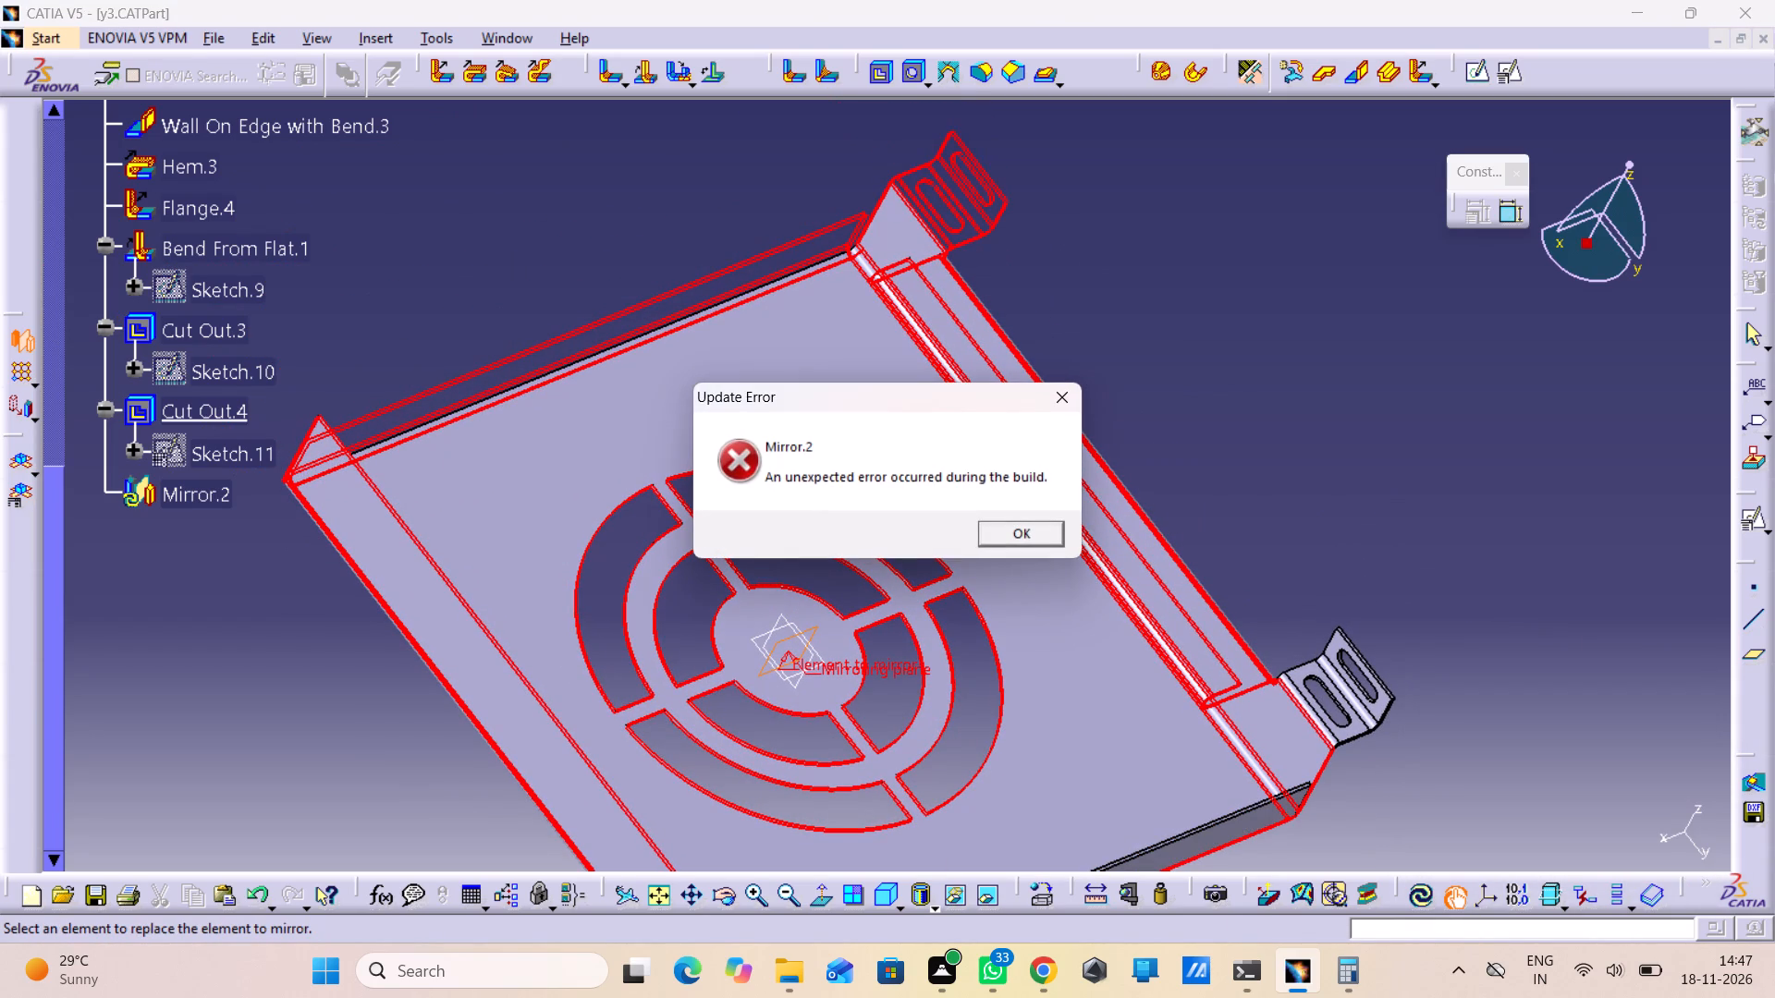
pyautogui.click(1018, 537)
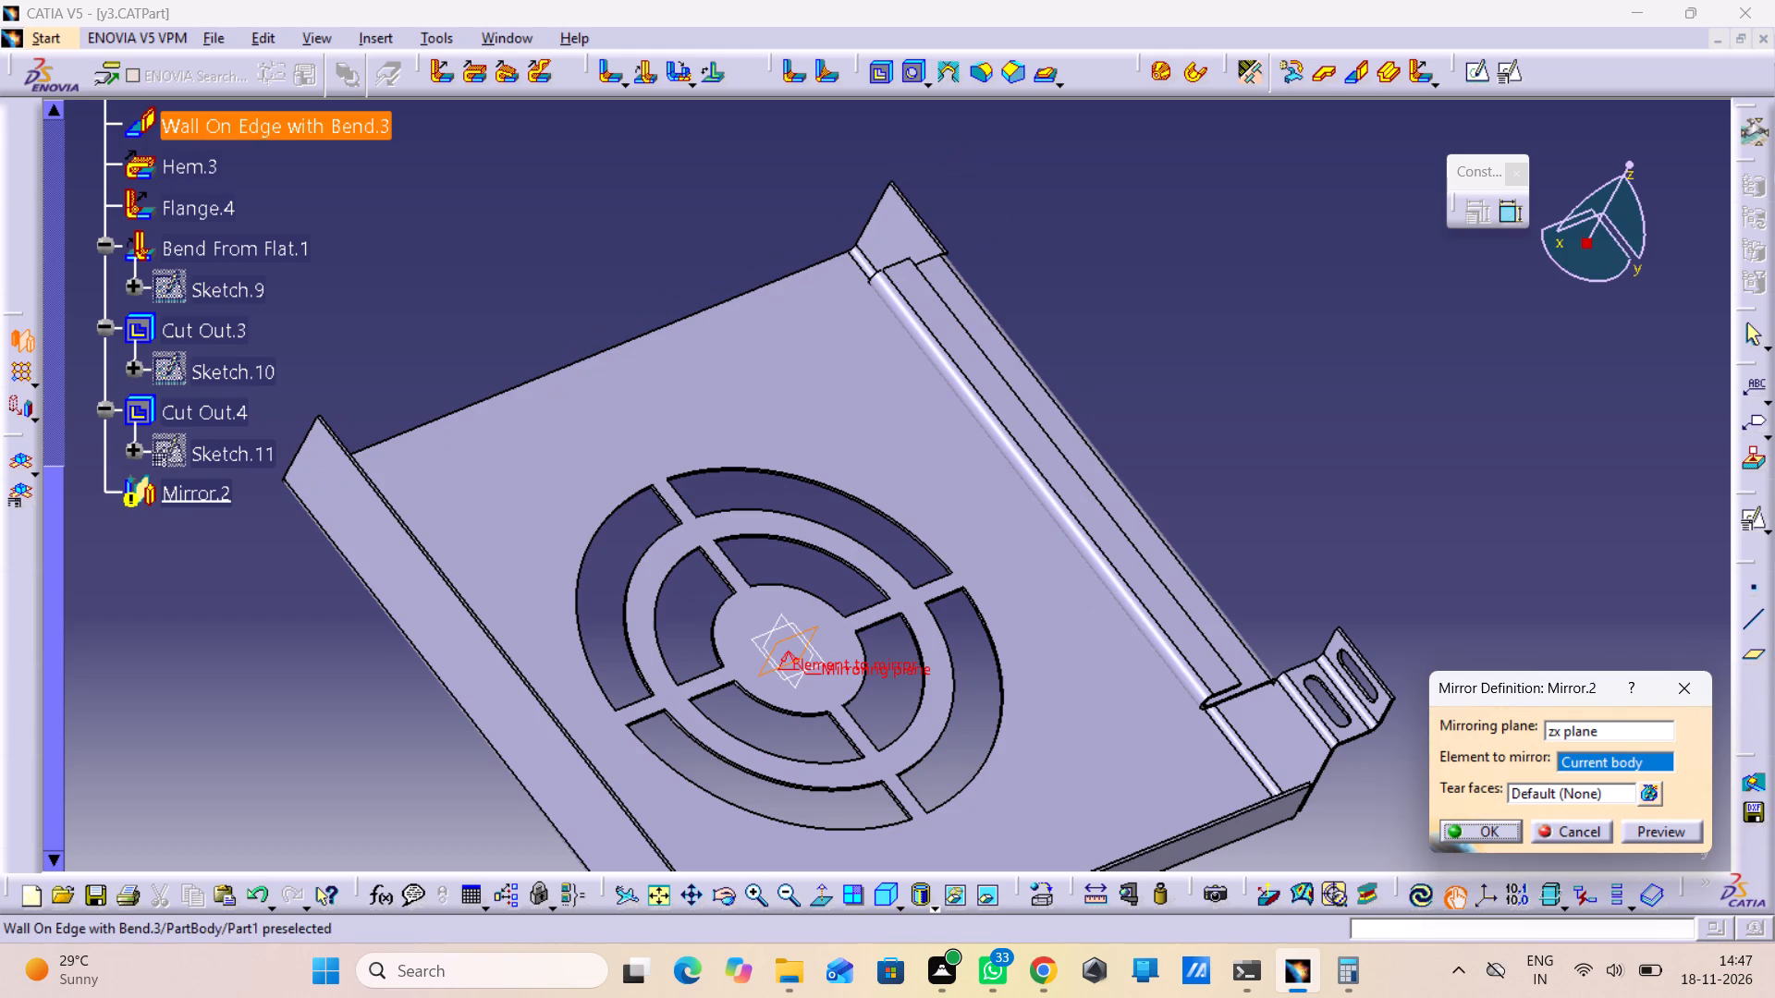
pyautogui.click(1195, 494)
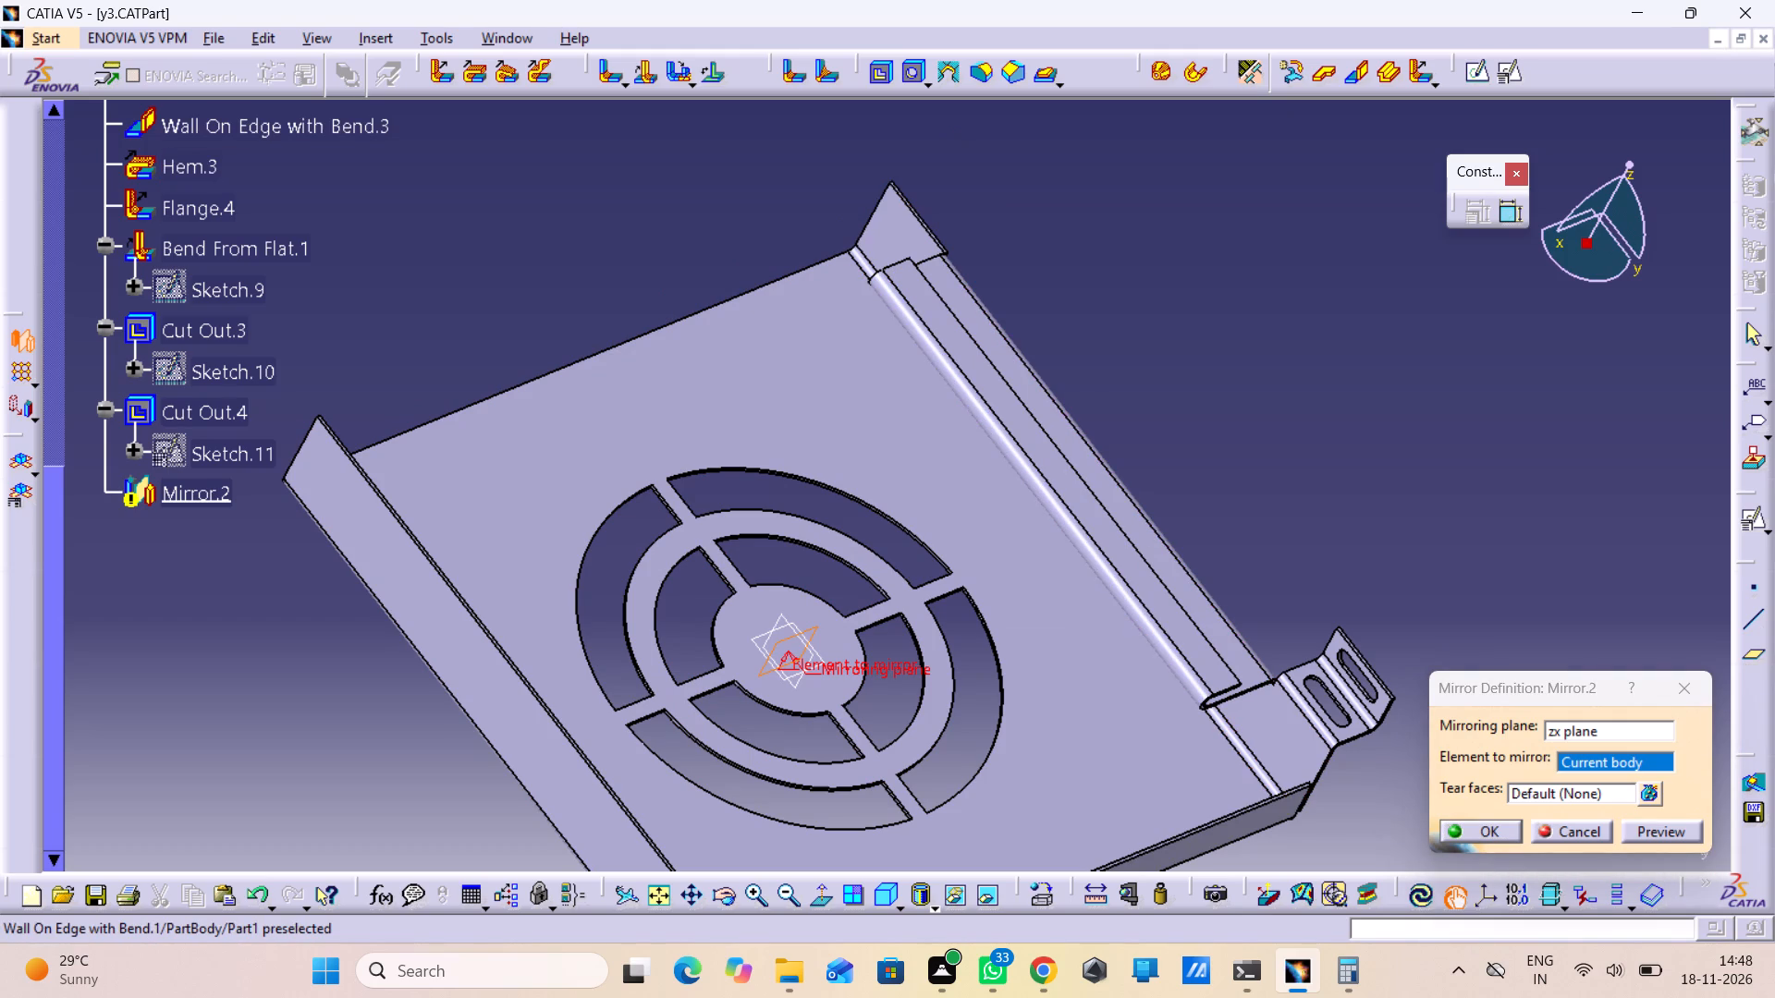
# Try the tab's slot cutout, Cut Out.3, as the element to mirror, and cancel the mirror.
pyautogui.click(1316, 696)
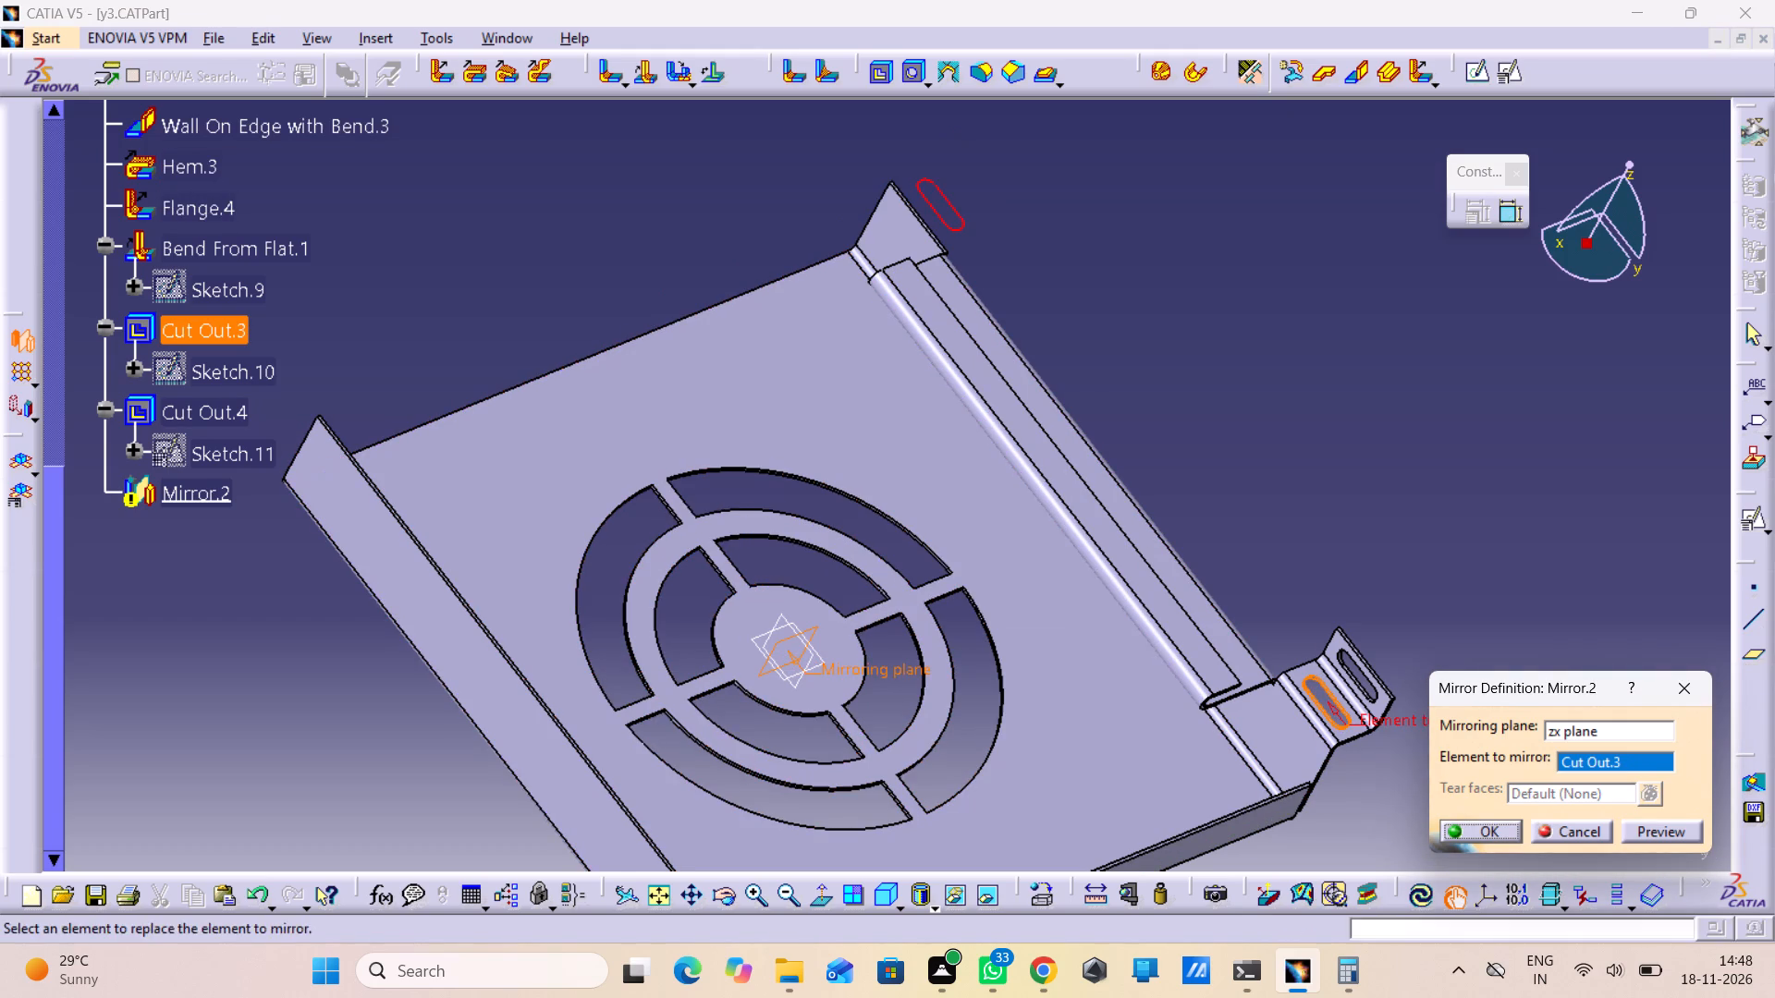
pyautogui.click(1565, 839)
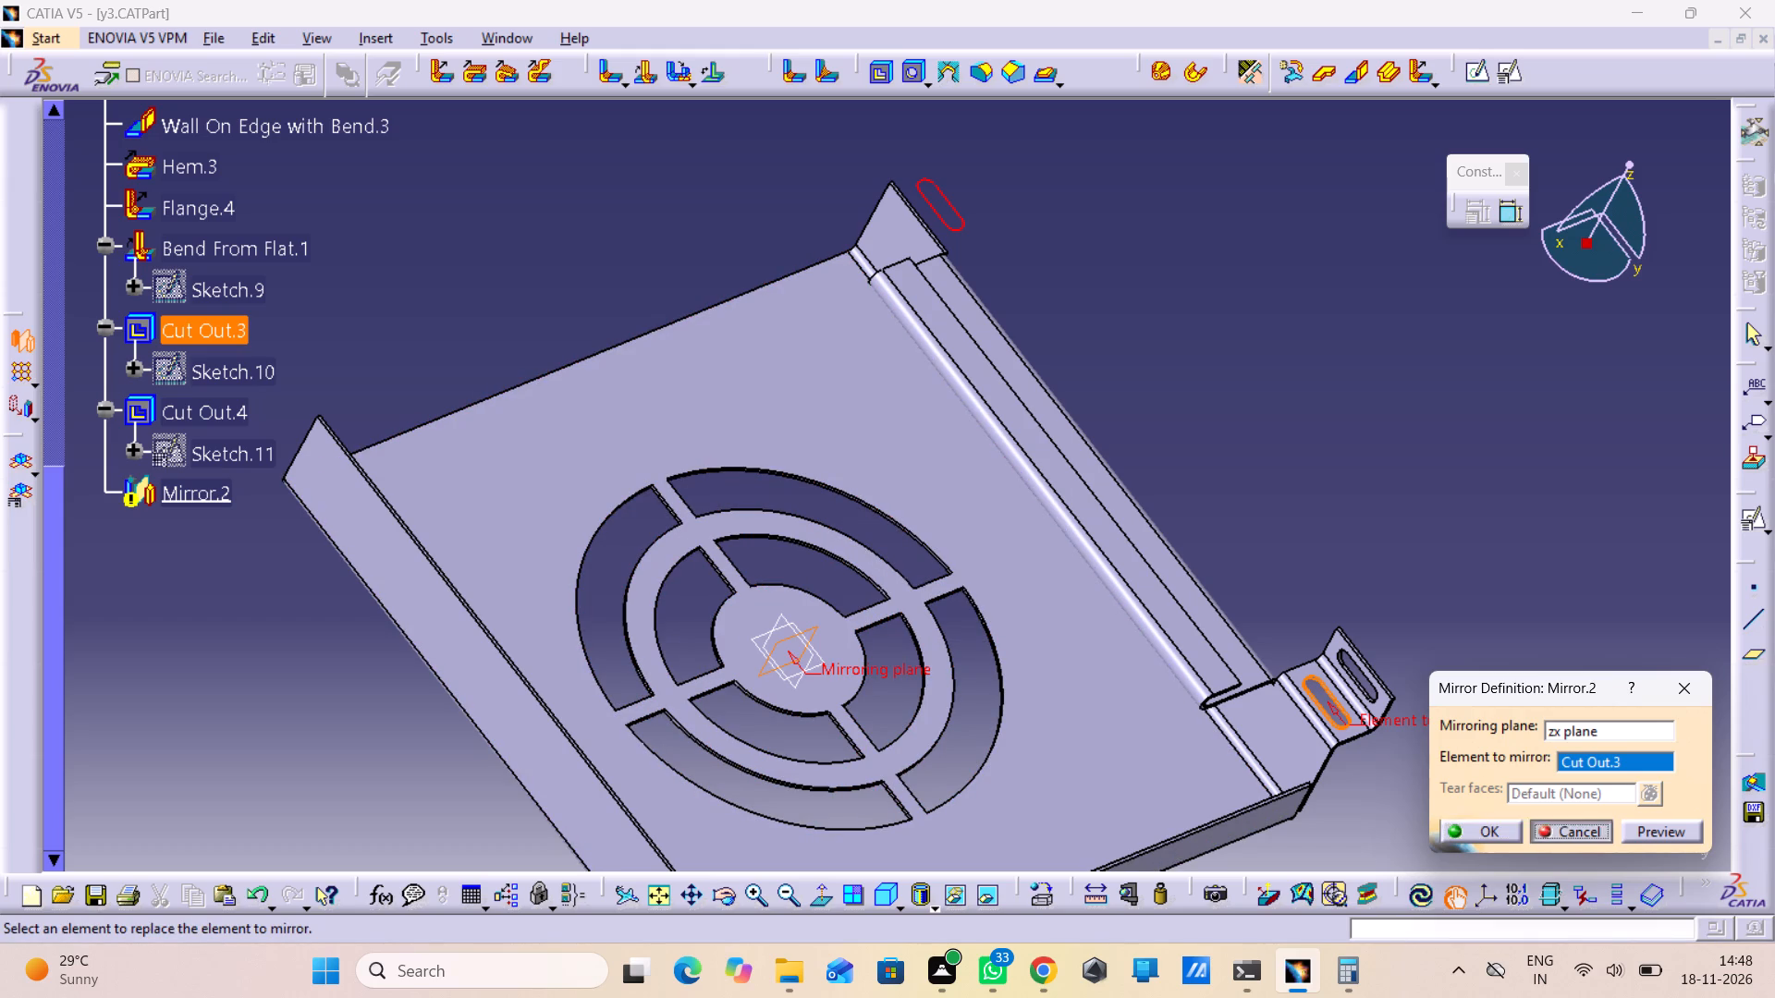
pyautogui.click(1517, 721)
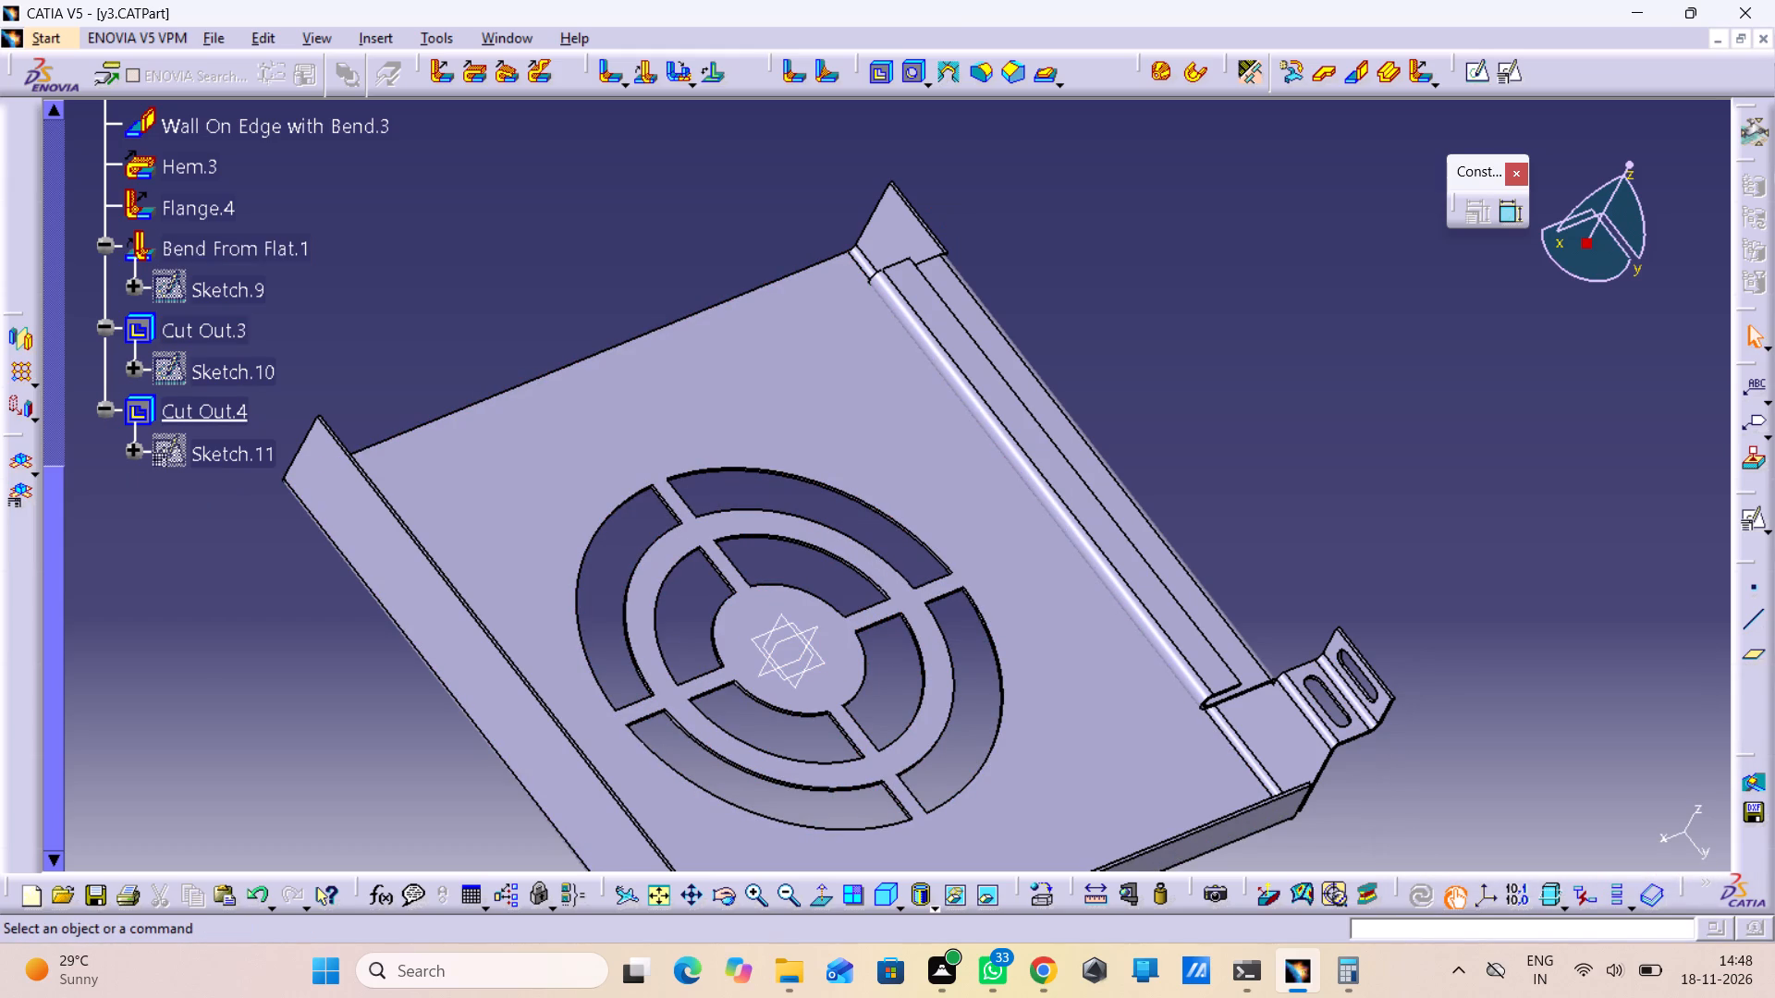
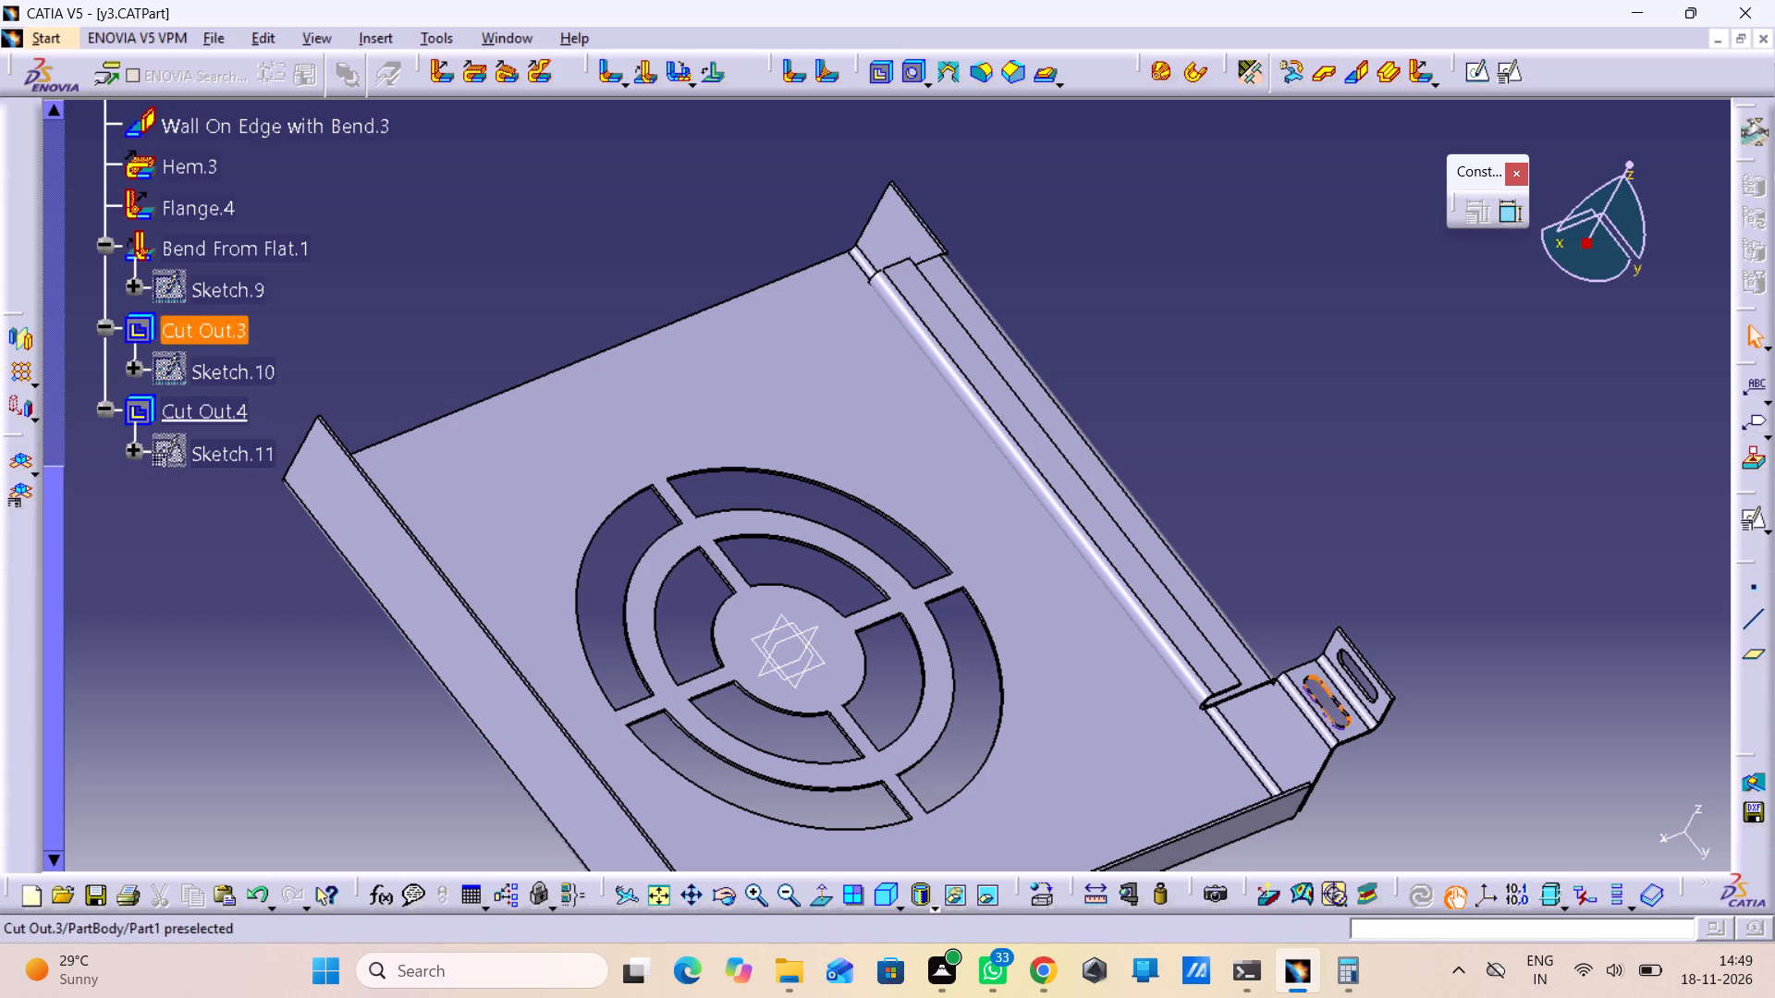
# Open Sketch.9 of the bend from flat, examine the bend line's position on the tab, and exit the sketch.
pyautogui.doubleClick(163, 287)
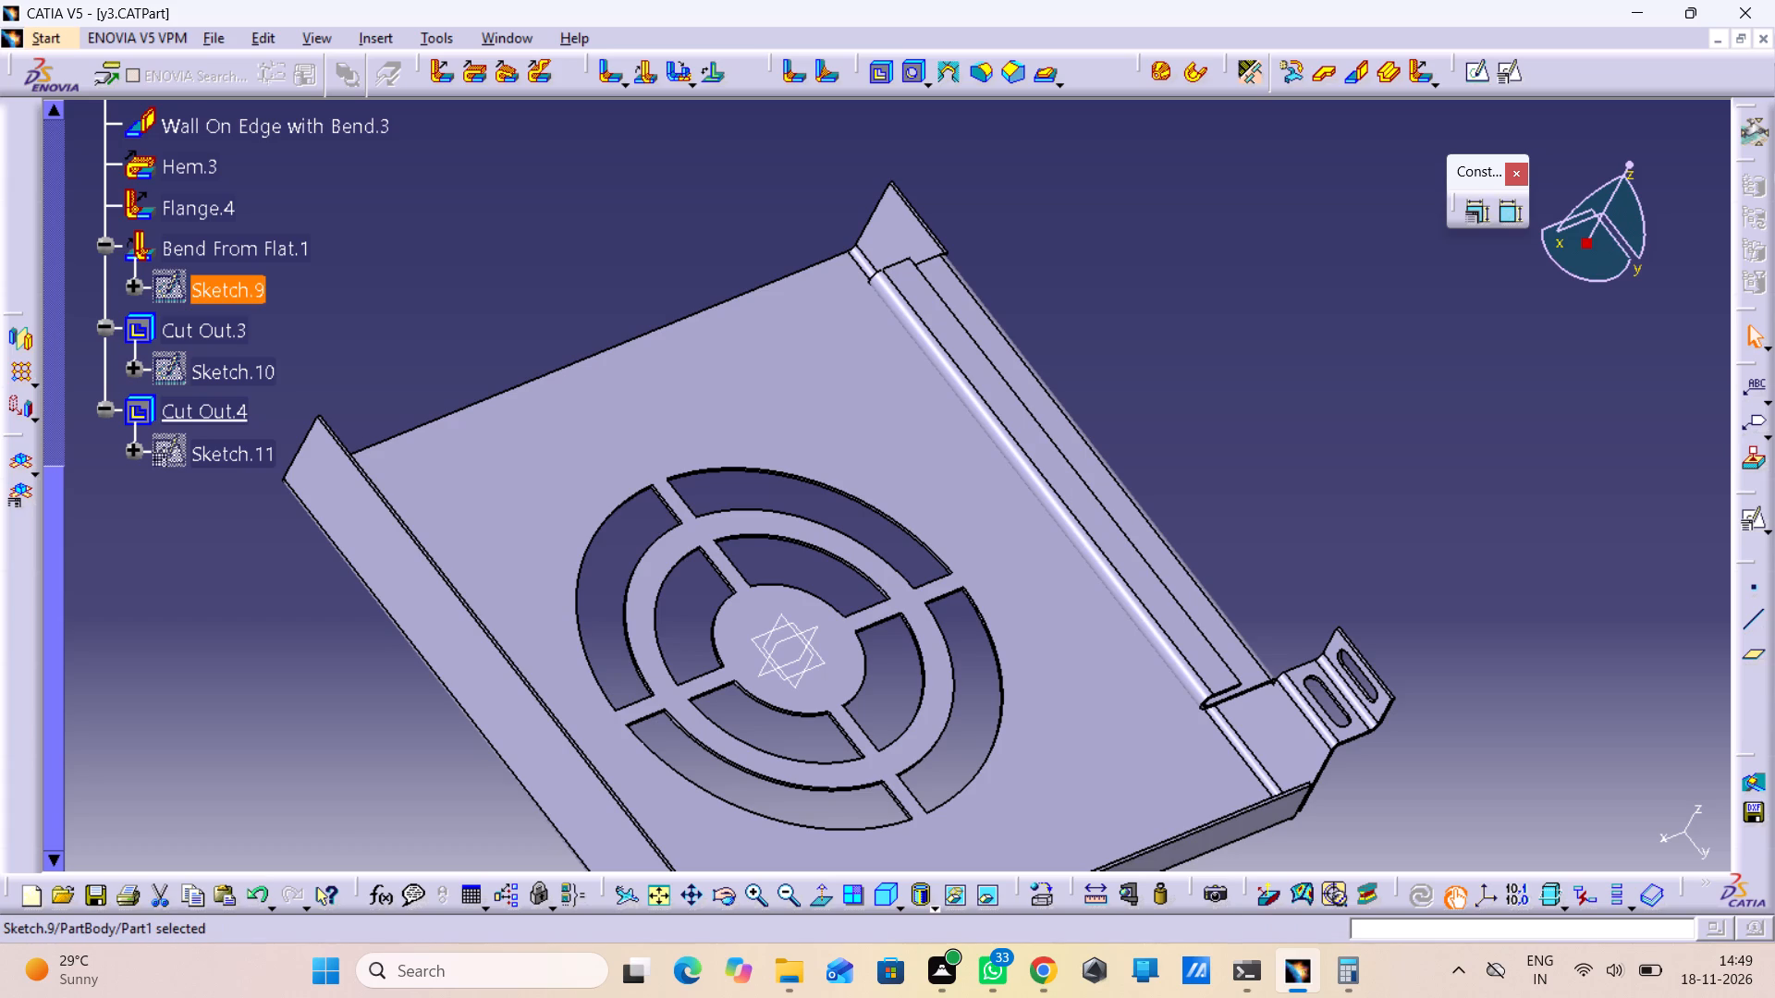
pyautogui.doubleClick(160, 284)
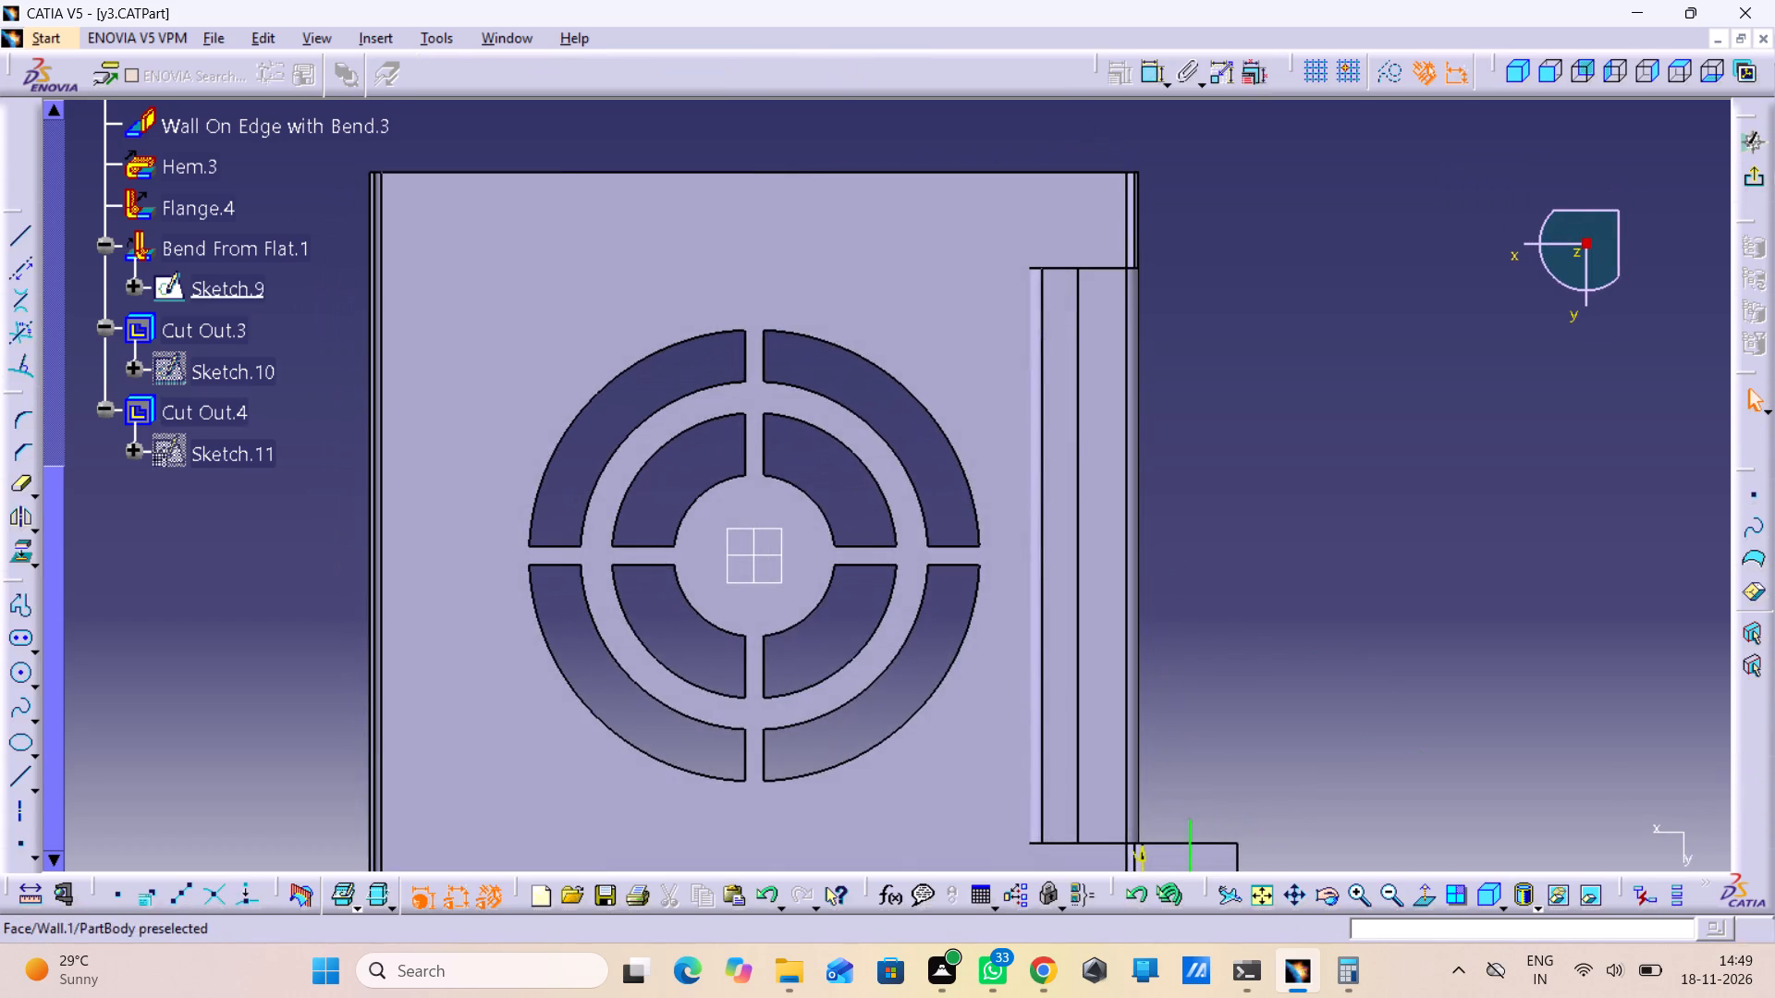
pyautogui.moveTo(1128, 543); pyautogui.dragTo(1132, 305, button='middle')
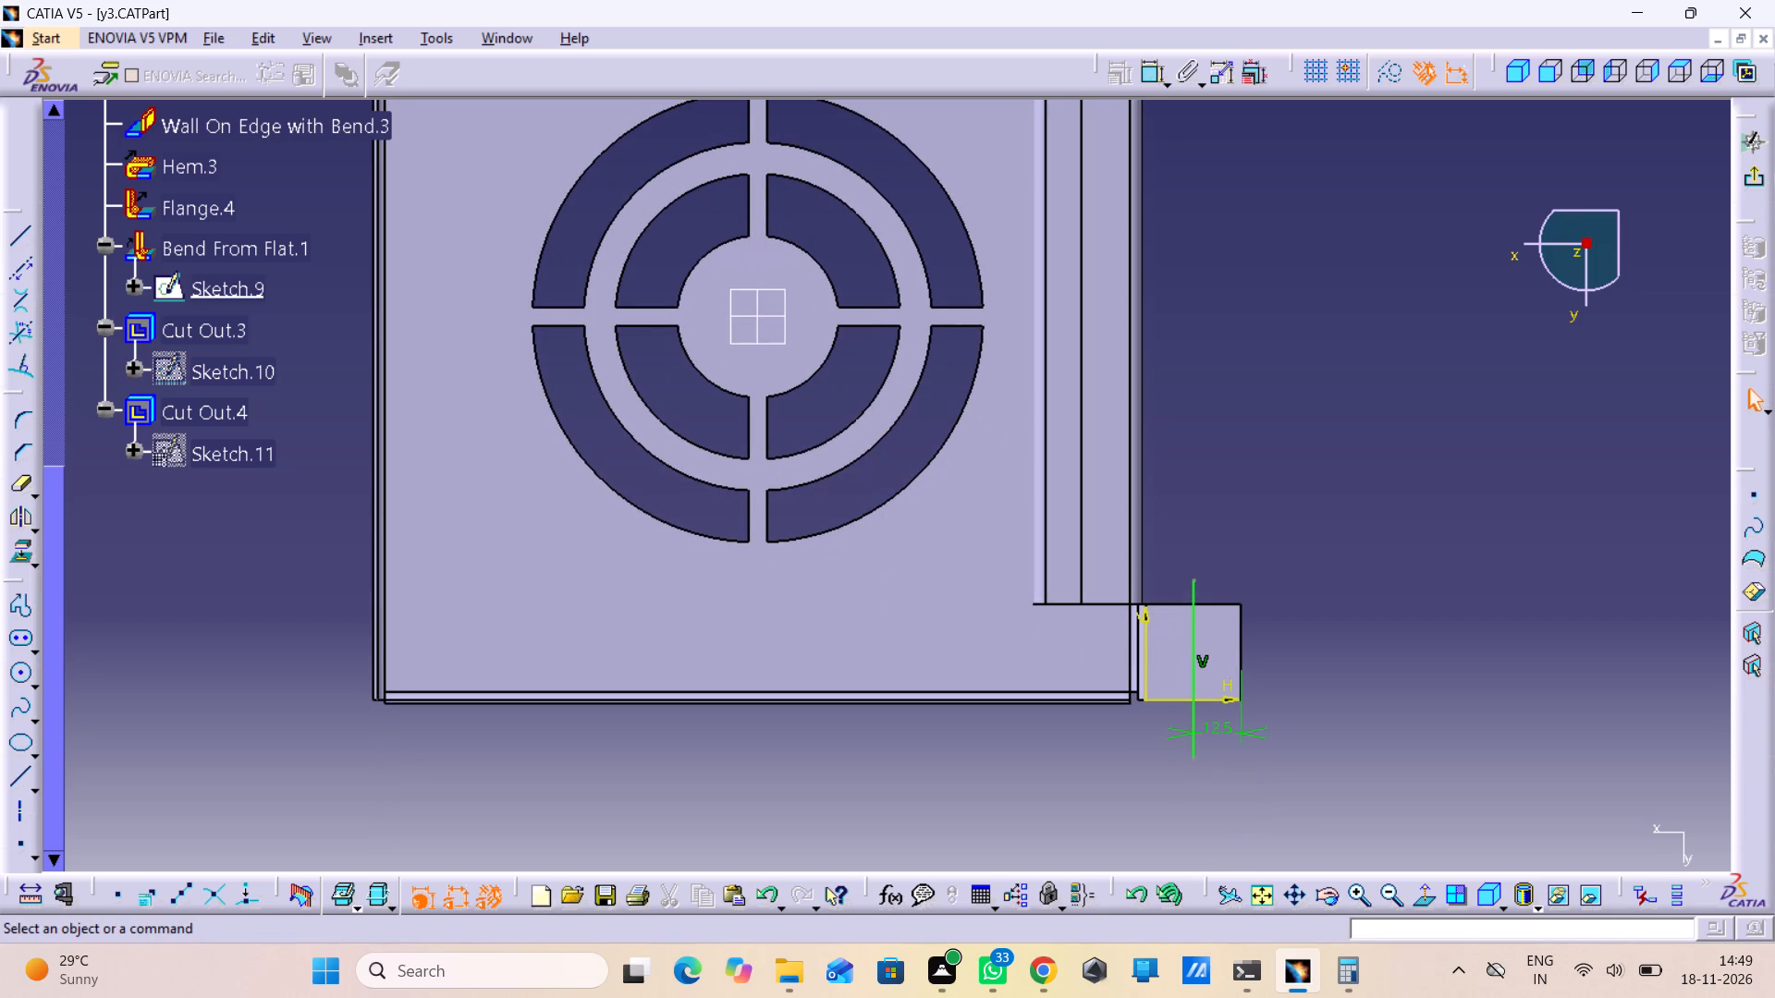
pyautogui.moveTo(1113, 739); pyautogui.dragTo(1045, 559, button='middle')
pyautogui.moveTo(1113, 739); pyautogui.dragTo(1104, 736, button='right')
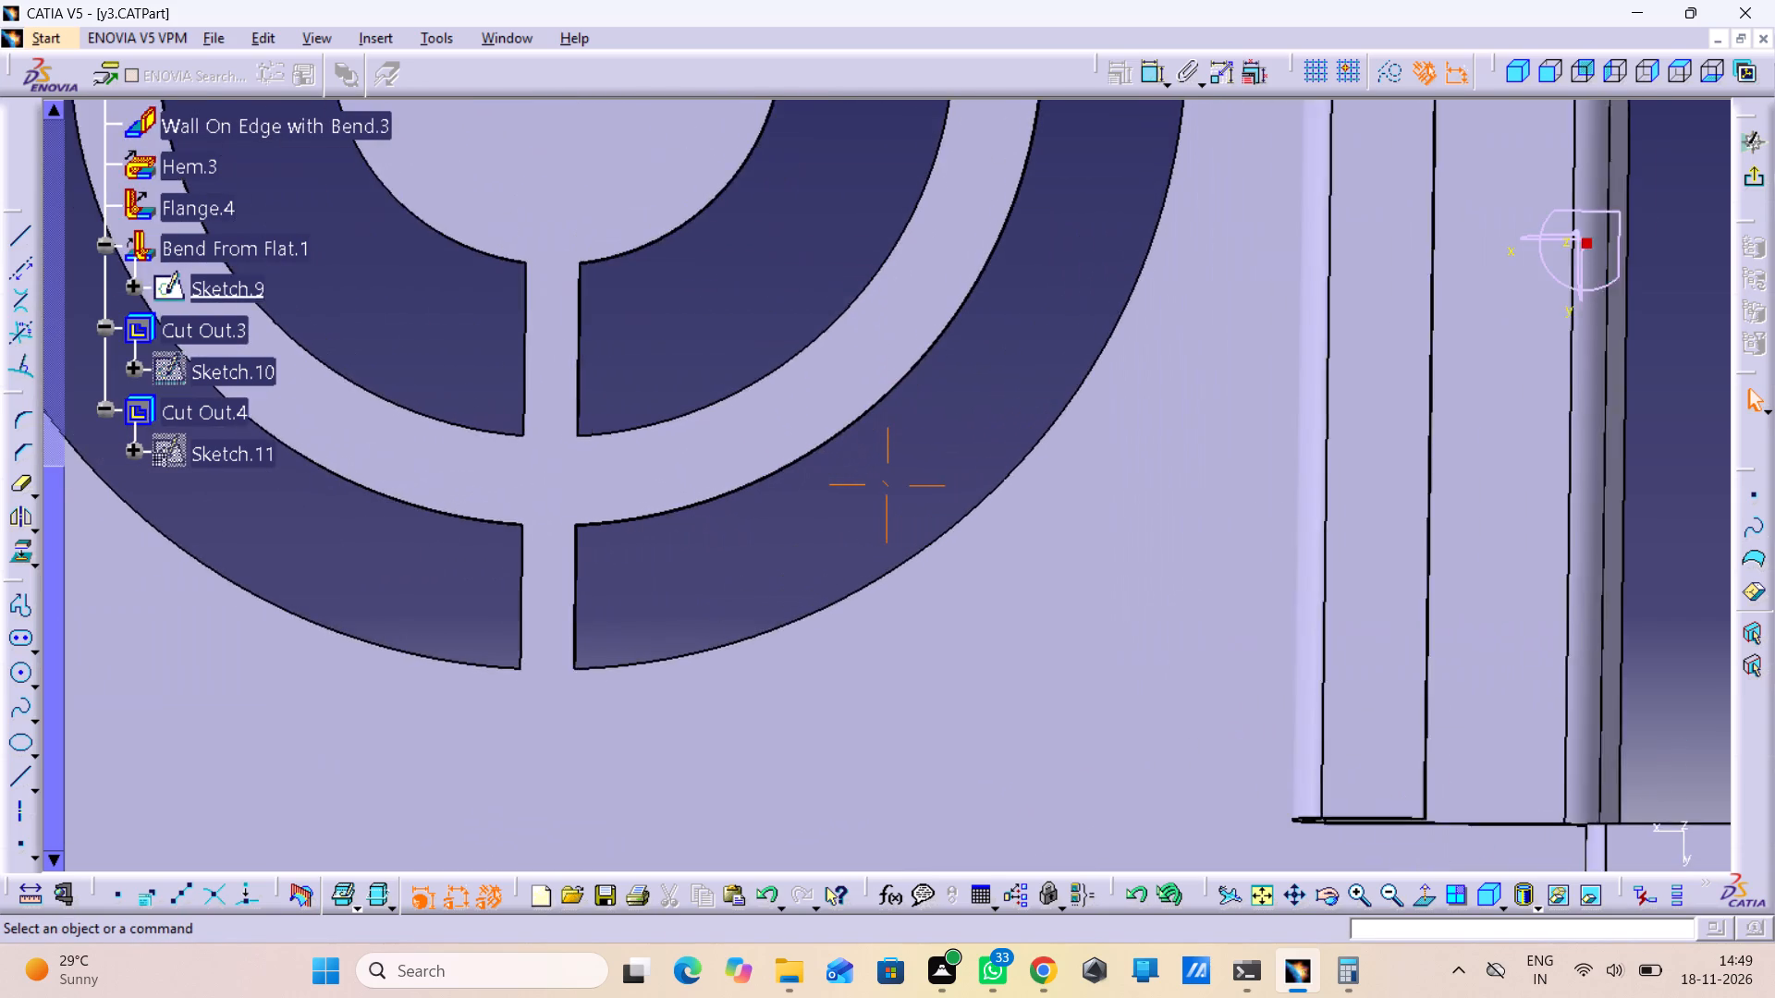
pyautogui.moveTo(1166, 733); pyautogui.dragTo(635, 164, button='middle')
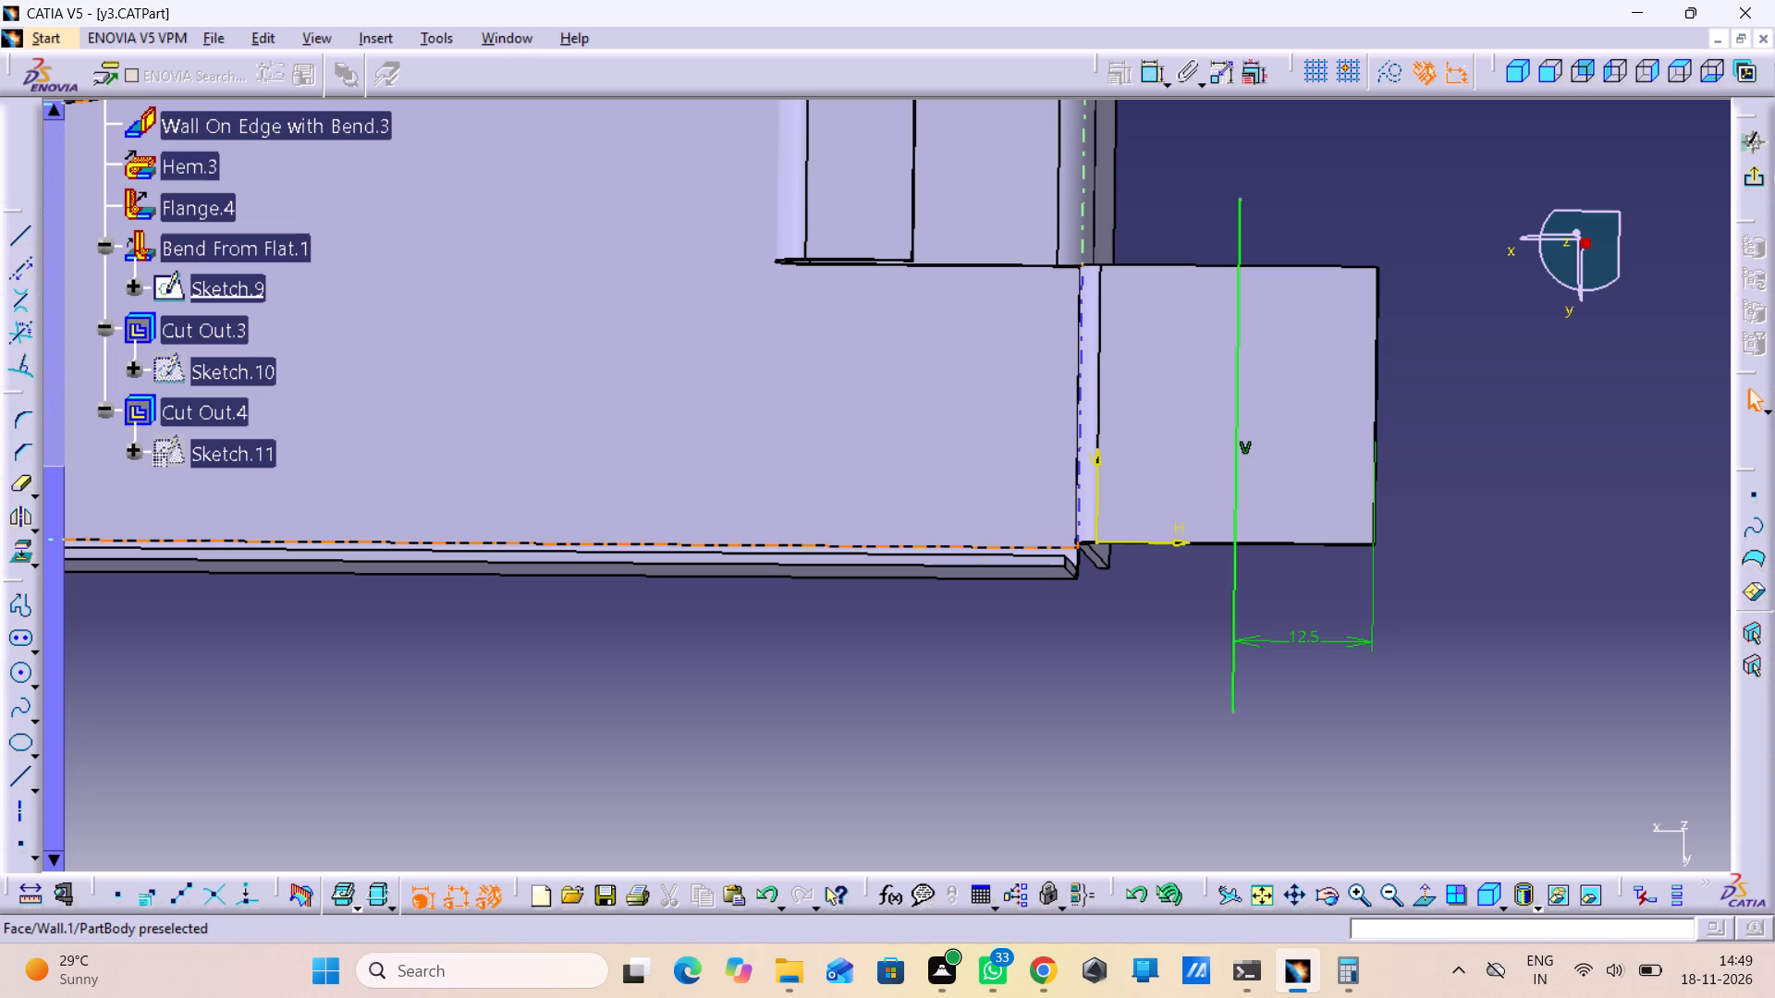
pyautogui.click(1748, 184)
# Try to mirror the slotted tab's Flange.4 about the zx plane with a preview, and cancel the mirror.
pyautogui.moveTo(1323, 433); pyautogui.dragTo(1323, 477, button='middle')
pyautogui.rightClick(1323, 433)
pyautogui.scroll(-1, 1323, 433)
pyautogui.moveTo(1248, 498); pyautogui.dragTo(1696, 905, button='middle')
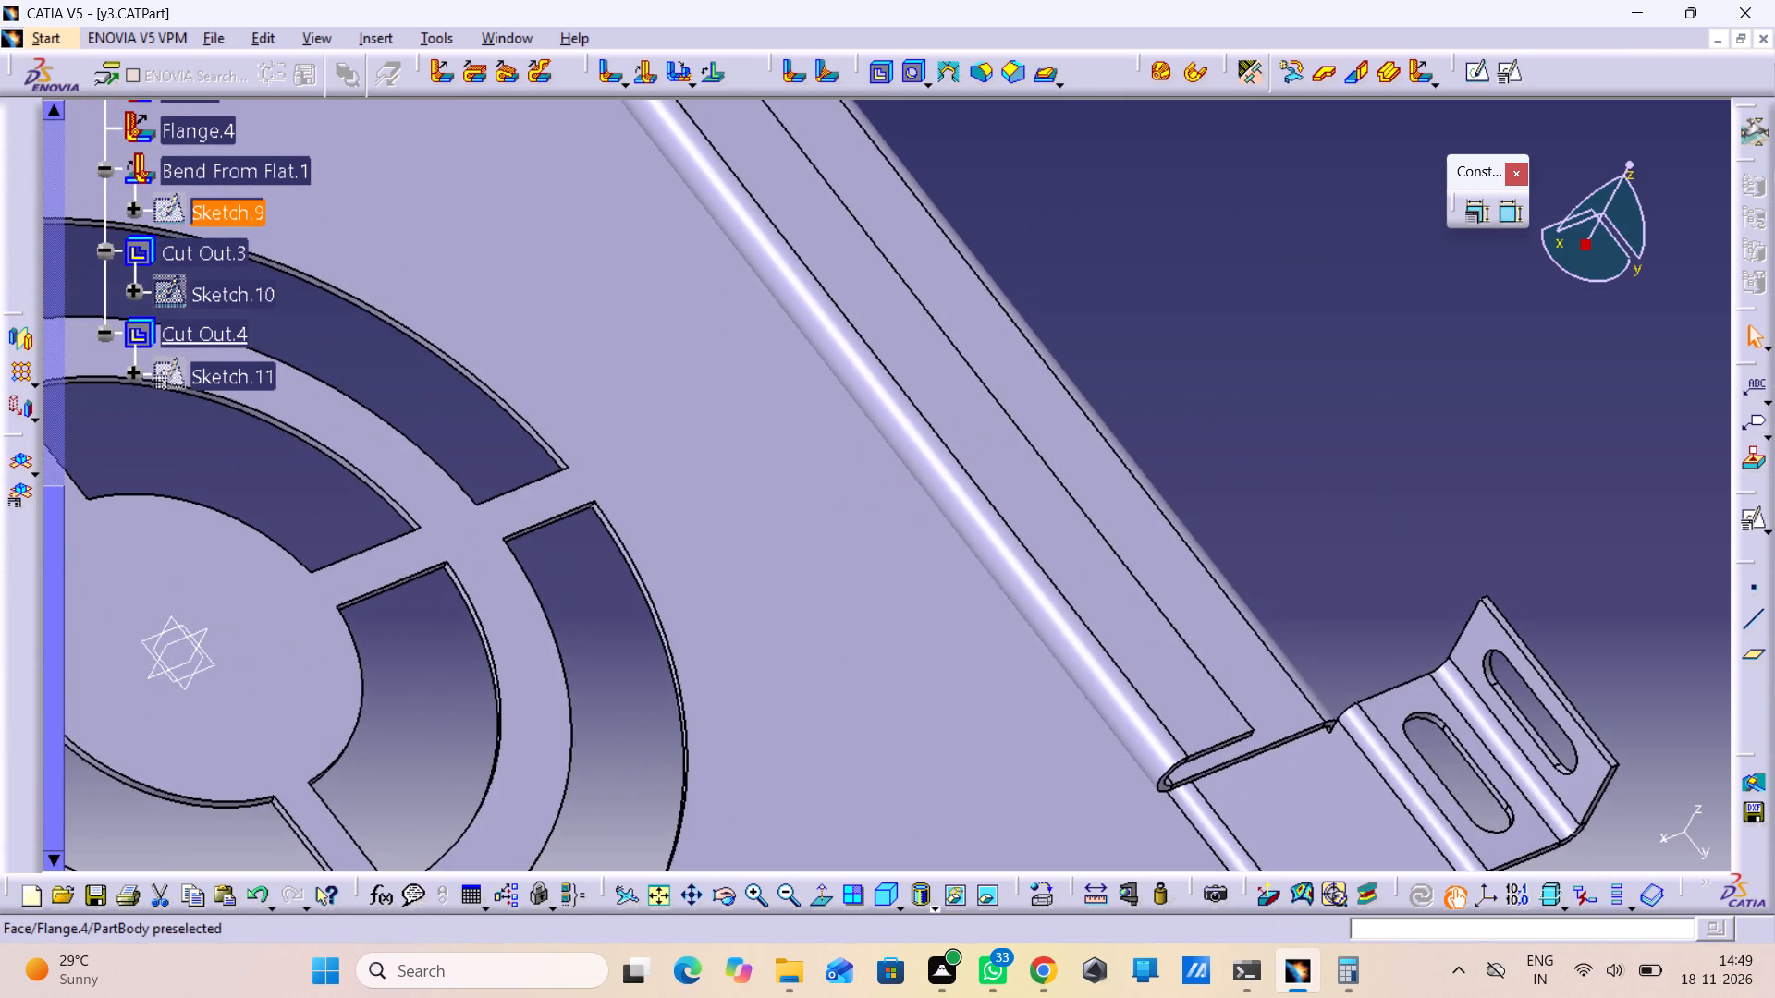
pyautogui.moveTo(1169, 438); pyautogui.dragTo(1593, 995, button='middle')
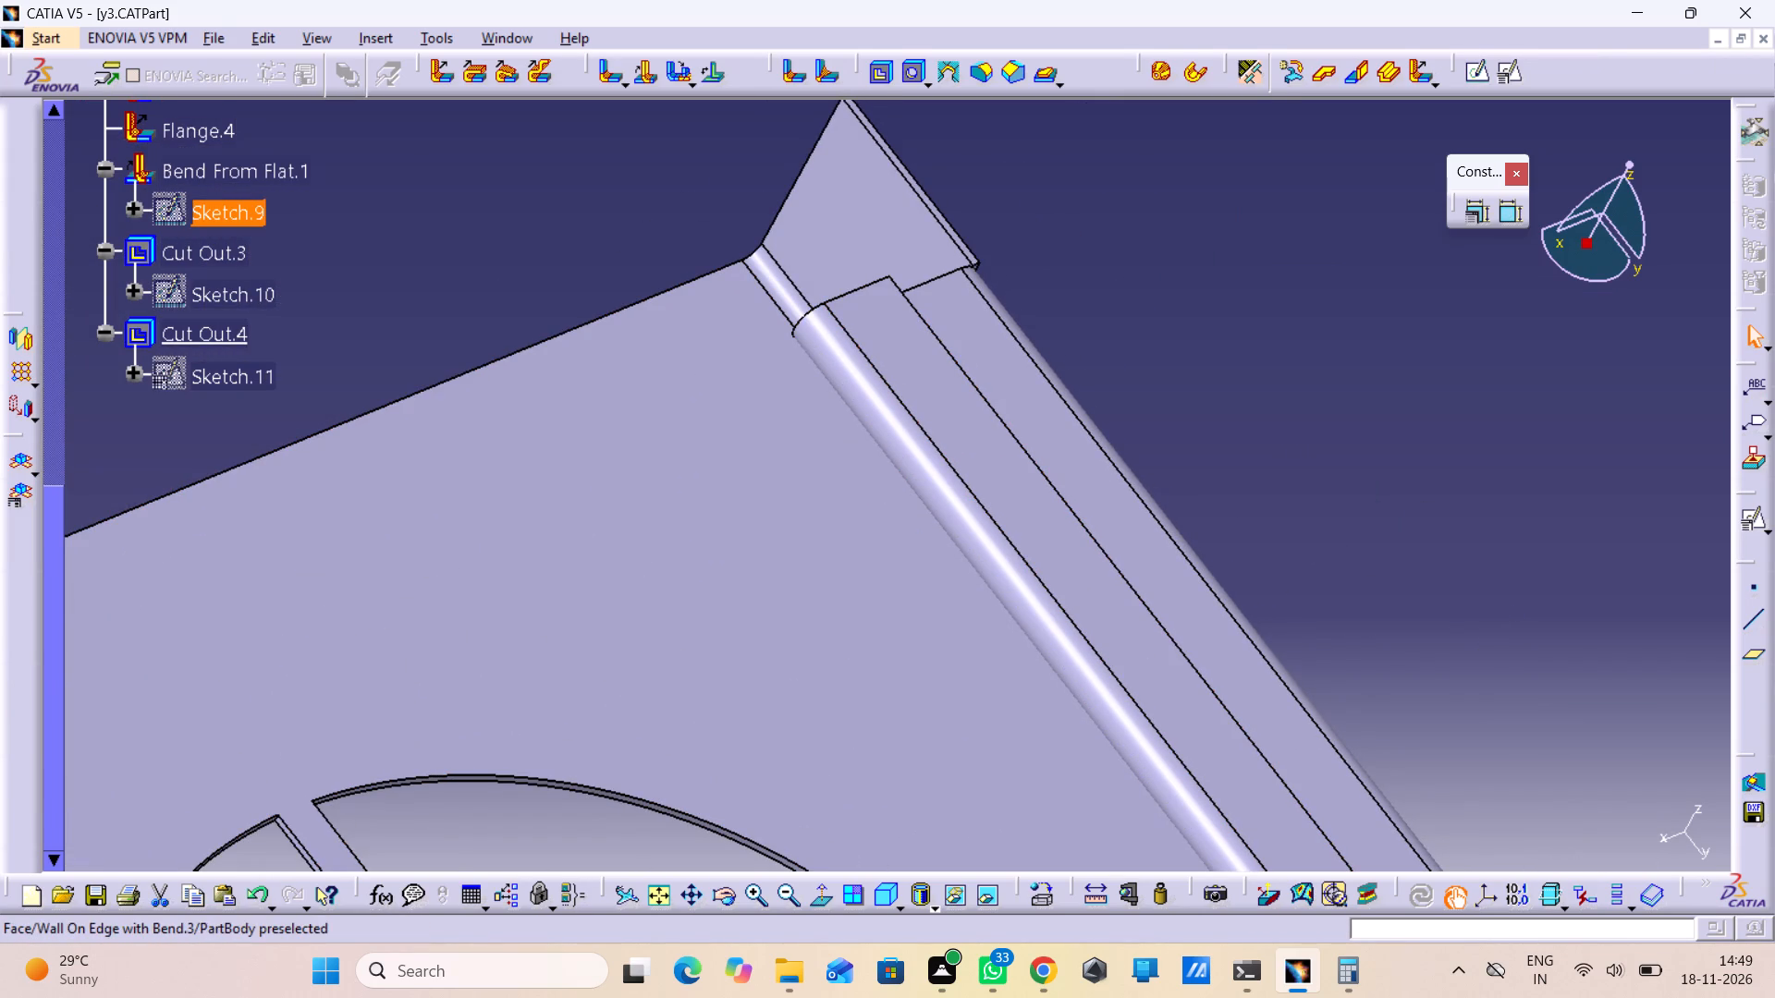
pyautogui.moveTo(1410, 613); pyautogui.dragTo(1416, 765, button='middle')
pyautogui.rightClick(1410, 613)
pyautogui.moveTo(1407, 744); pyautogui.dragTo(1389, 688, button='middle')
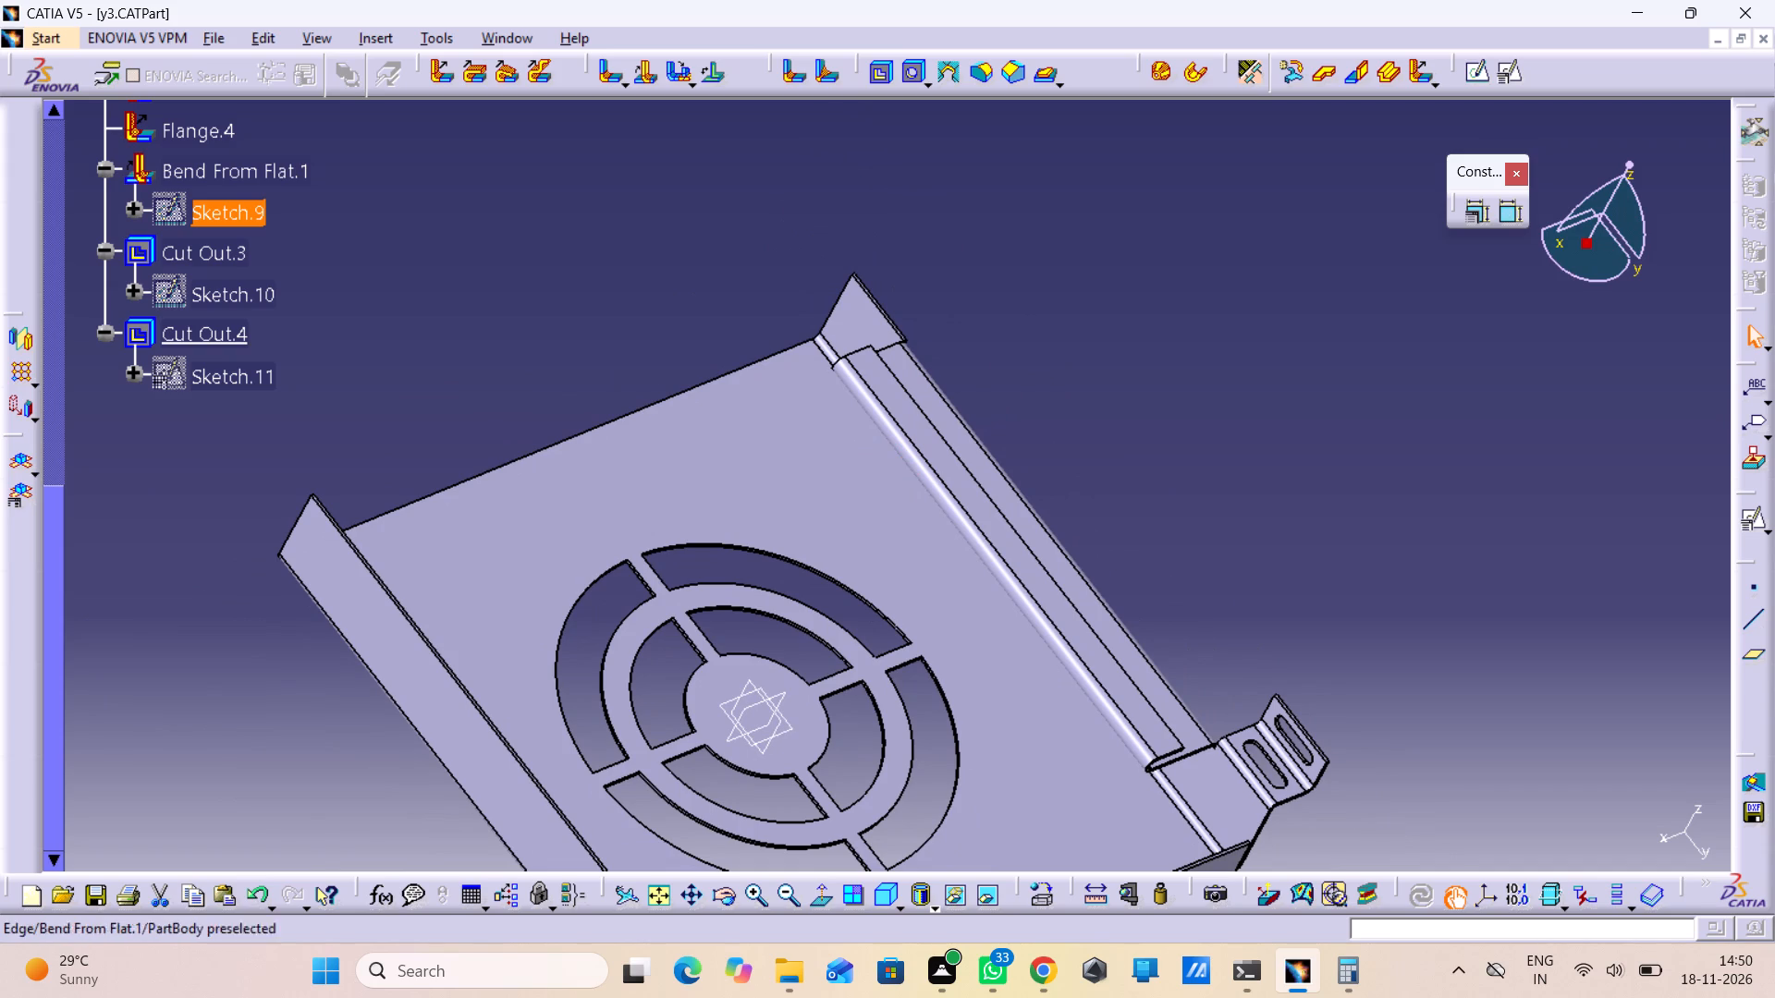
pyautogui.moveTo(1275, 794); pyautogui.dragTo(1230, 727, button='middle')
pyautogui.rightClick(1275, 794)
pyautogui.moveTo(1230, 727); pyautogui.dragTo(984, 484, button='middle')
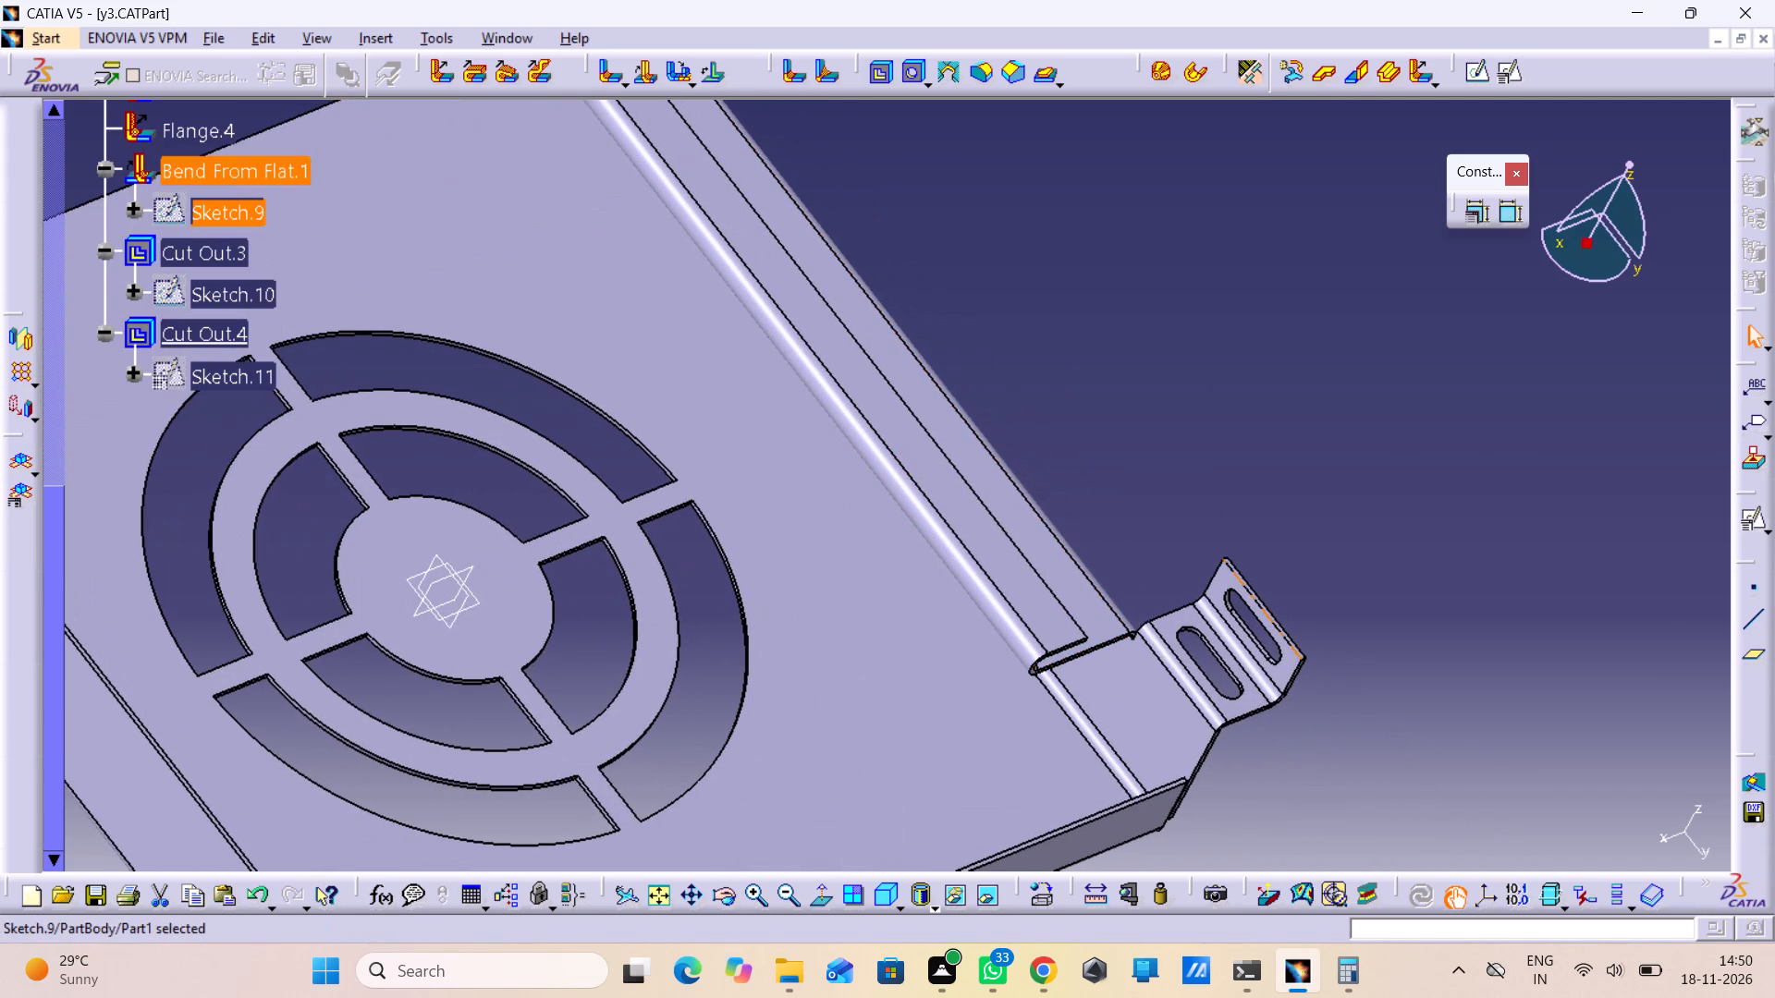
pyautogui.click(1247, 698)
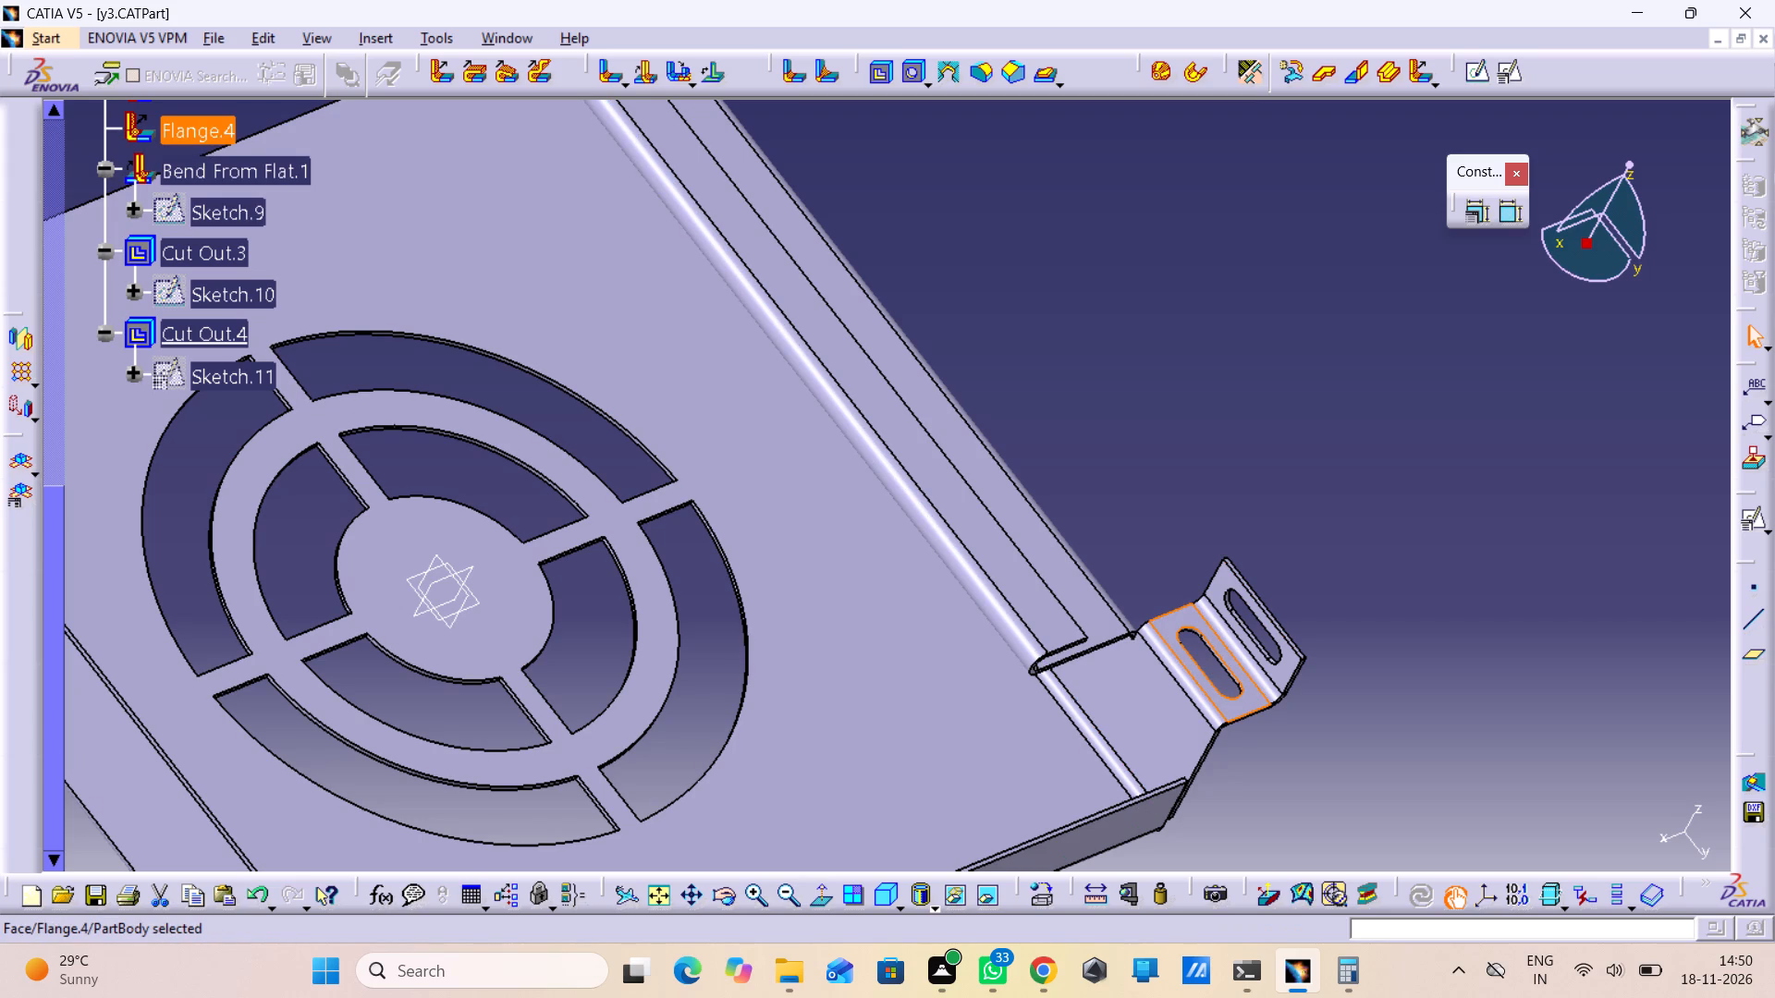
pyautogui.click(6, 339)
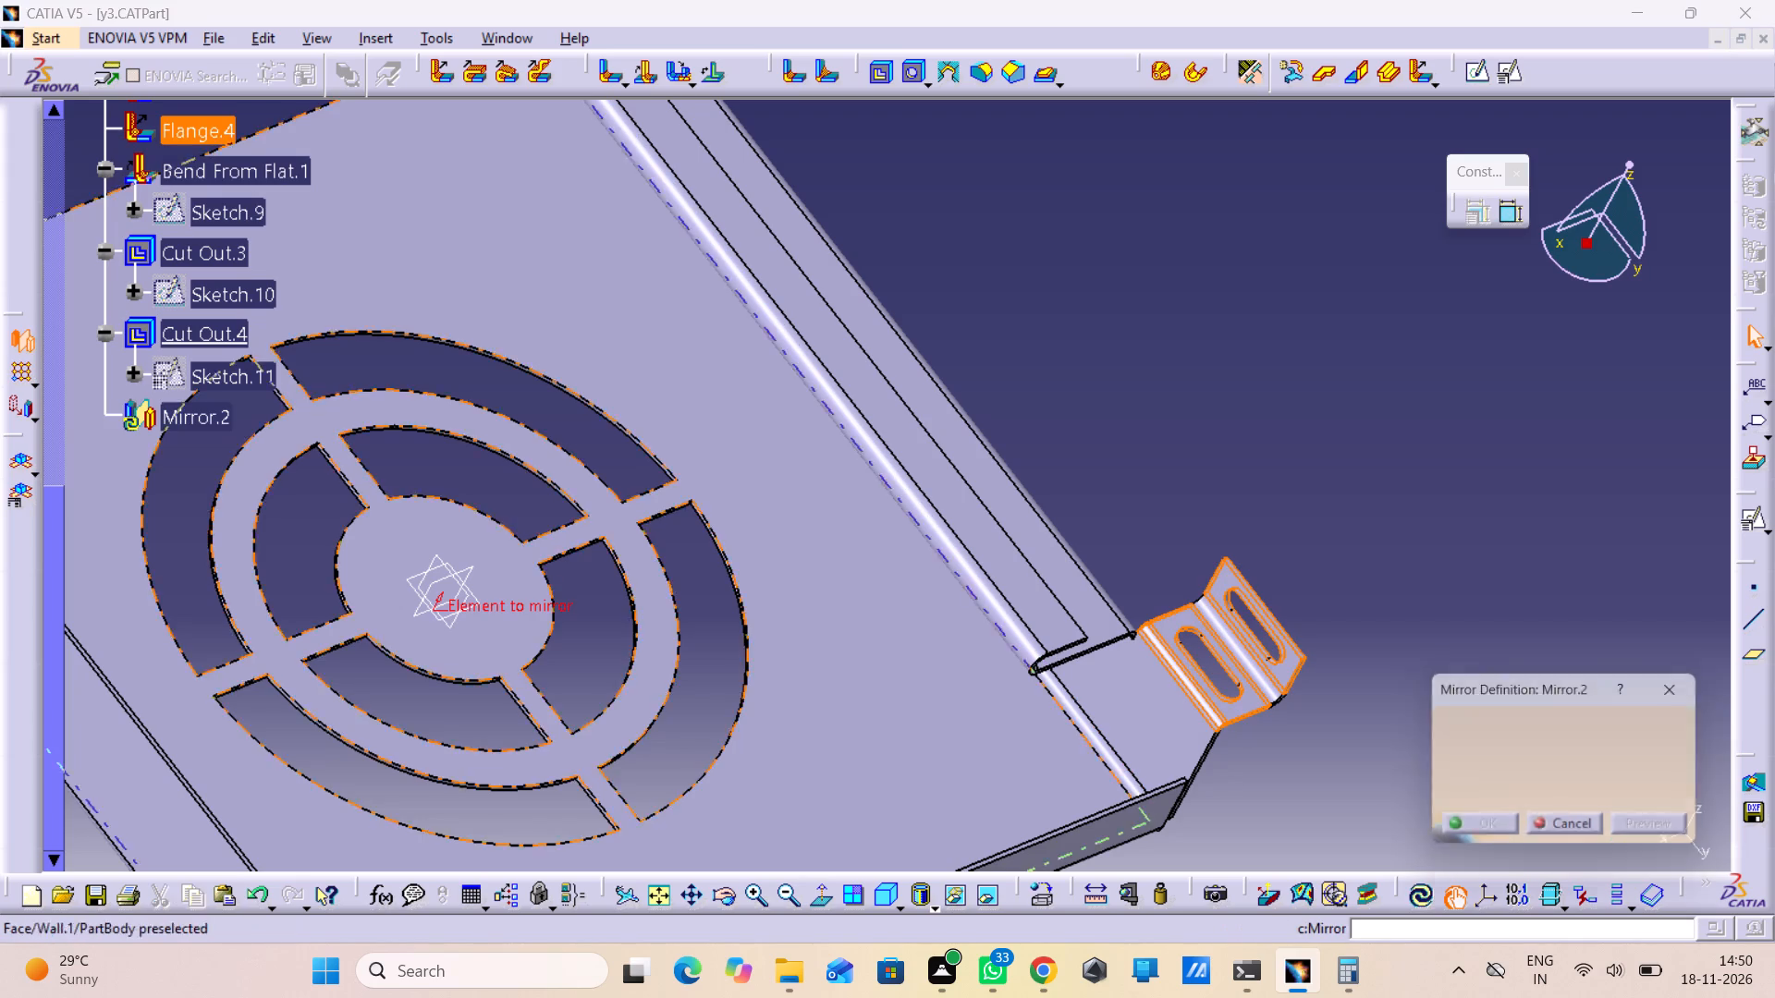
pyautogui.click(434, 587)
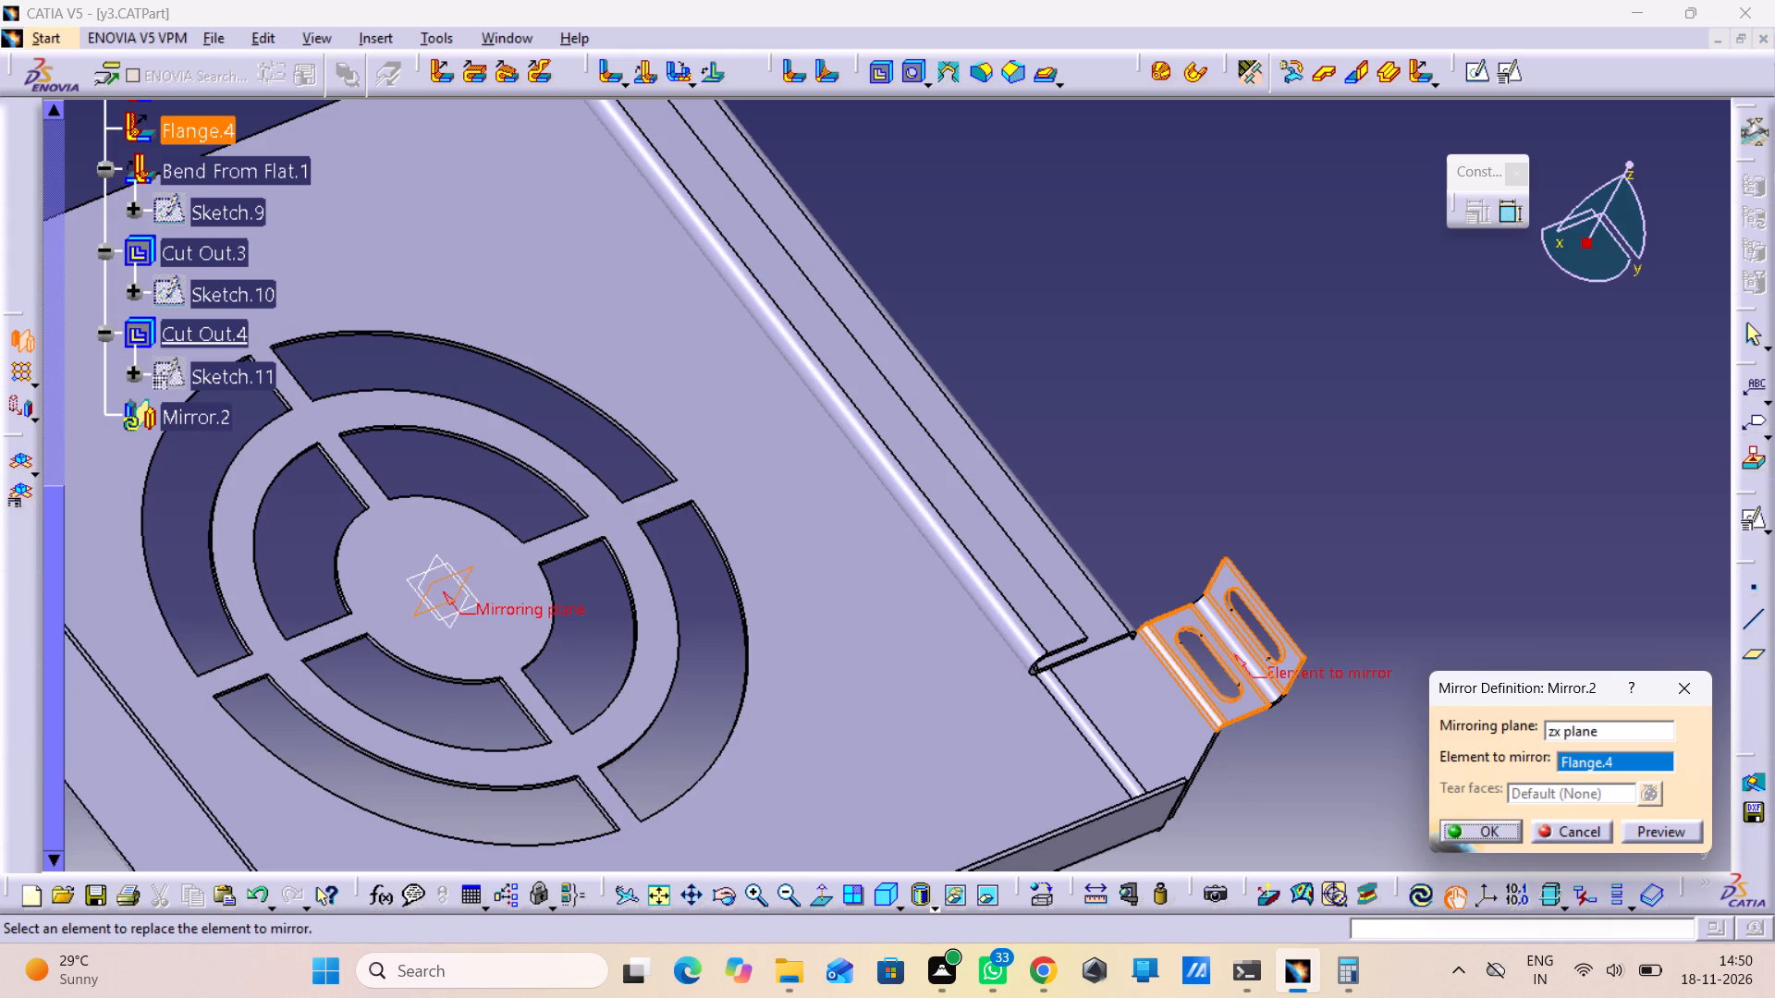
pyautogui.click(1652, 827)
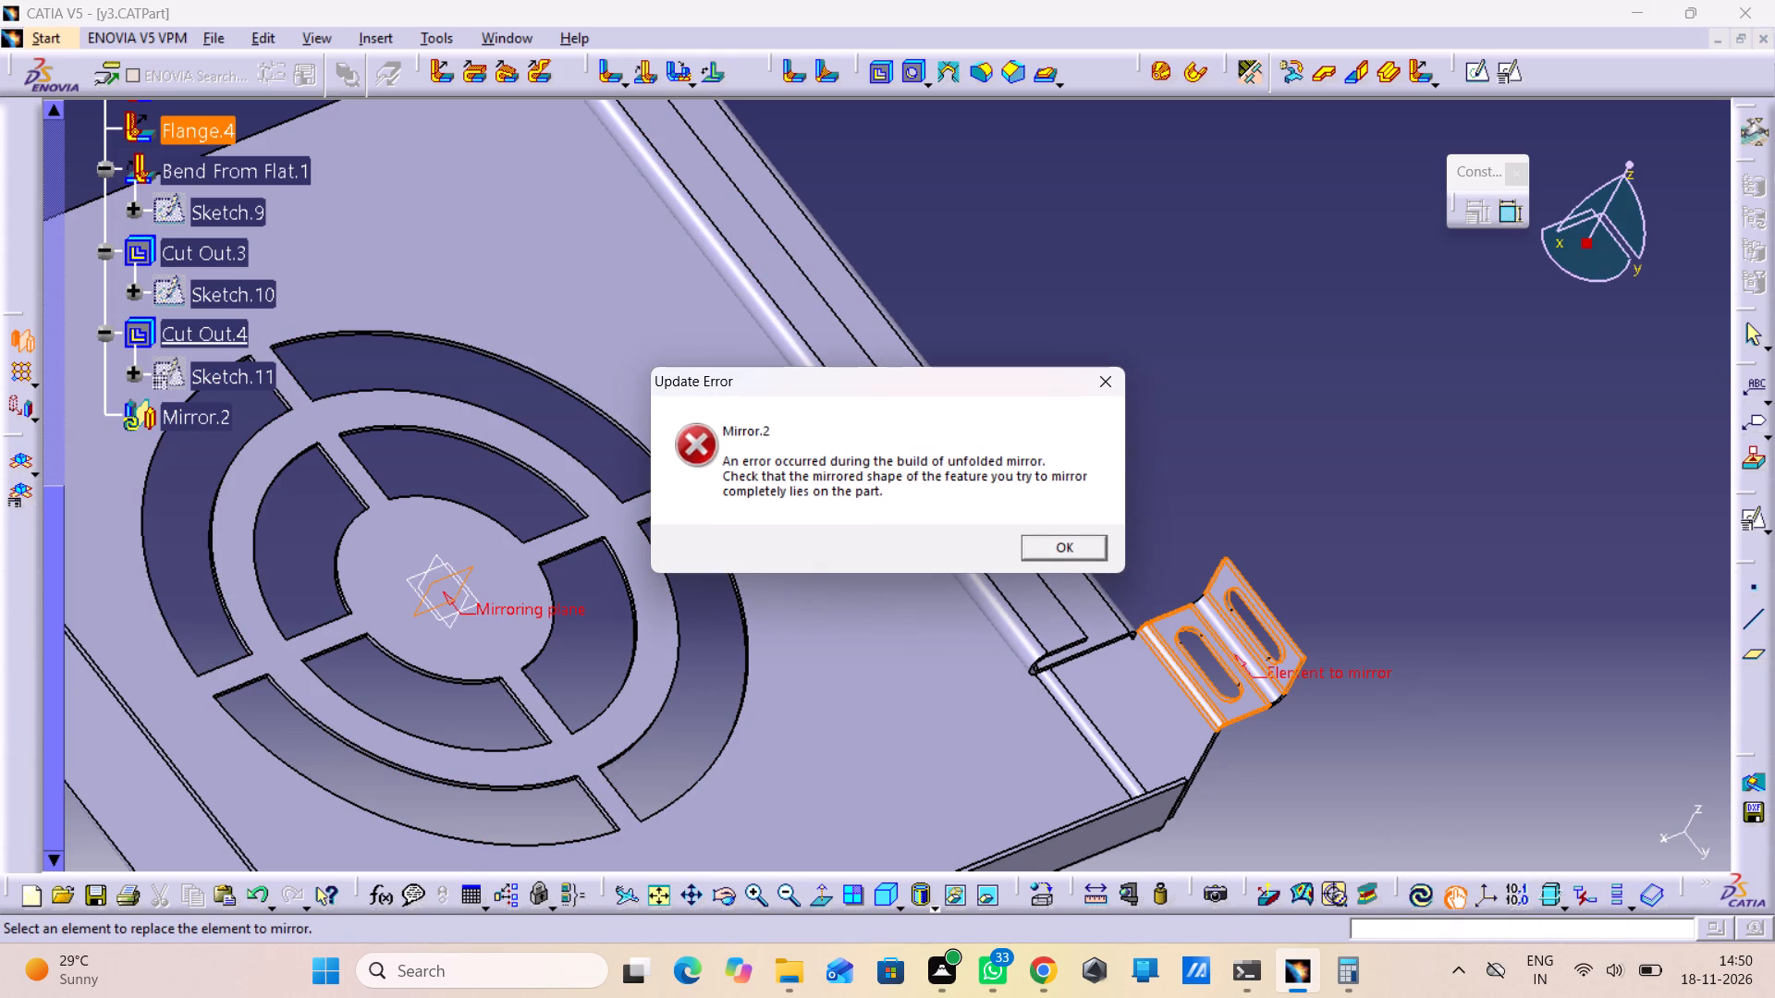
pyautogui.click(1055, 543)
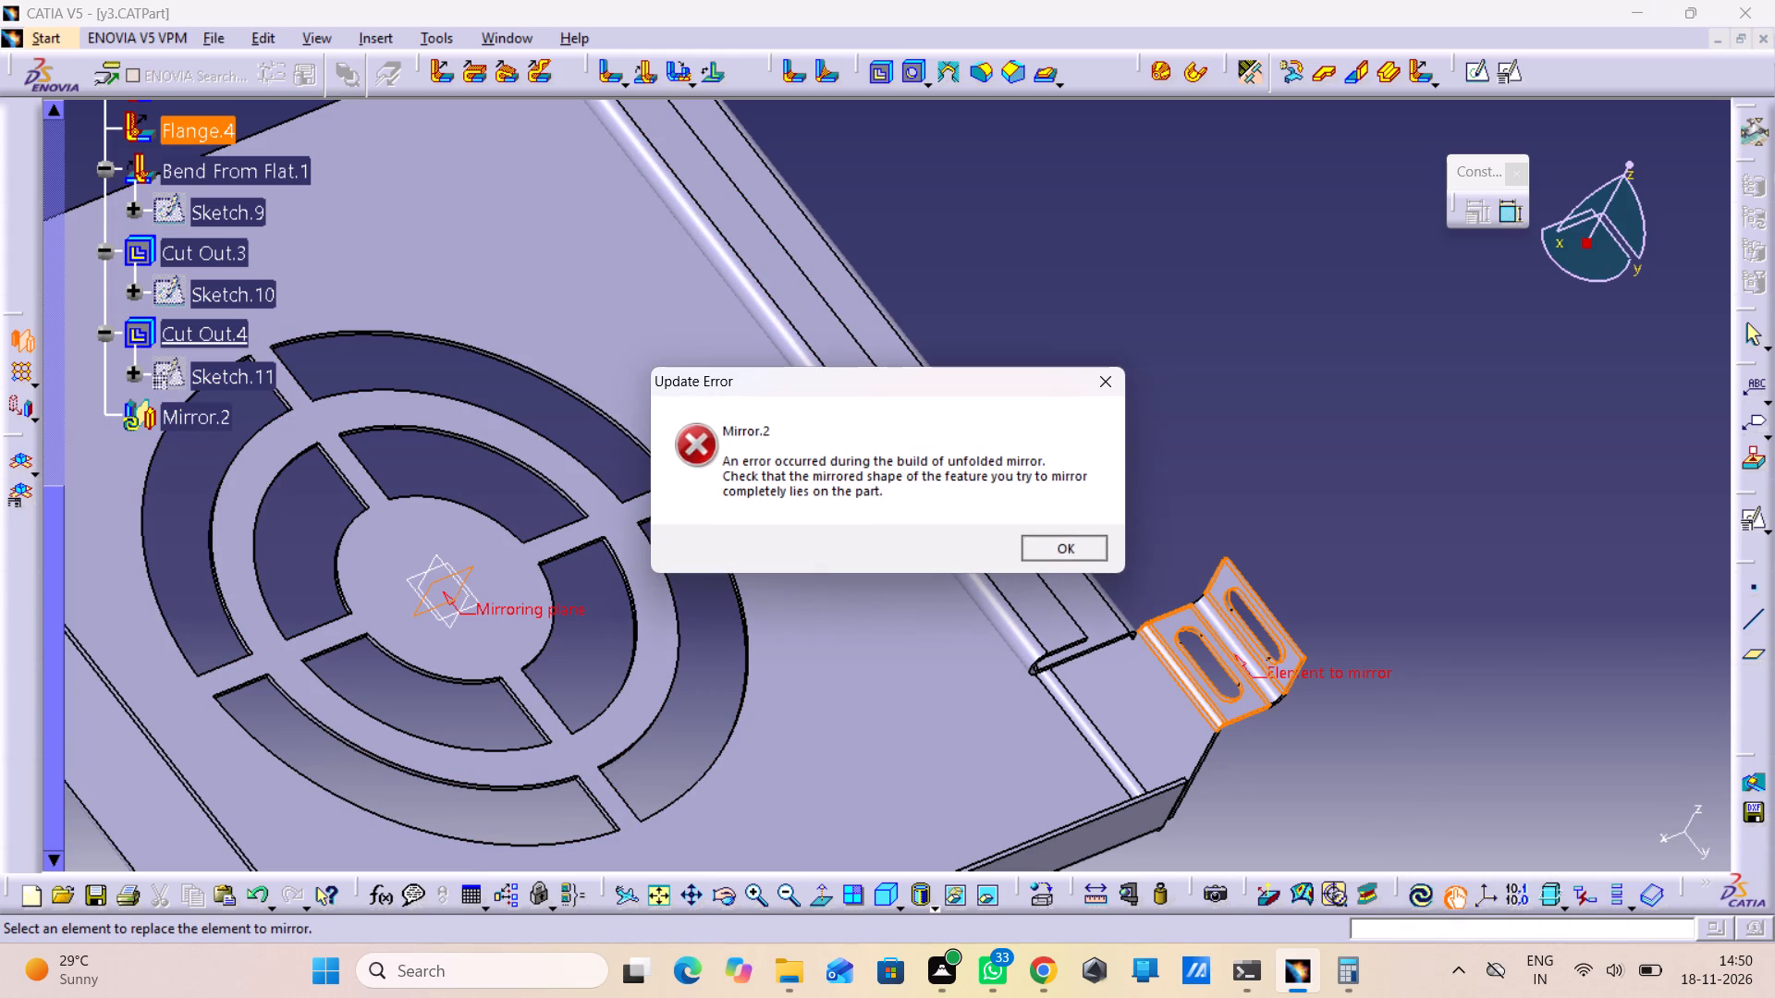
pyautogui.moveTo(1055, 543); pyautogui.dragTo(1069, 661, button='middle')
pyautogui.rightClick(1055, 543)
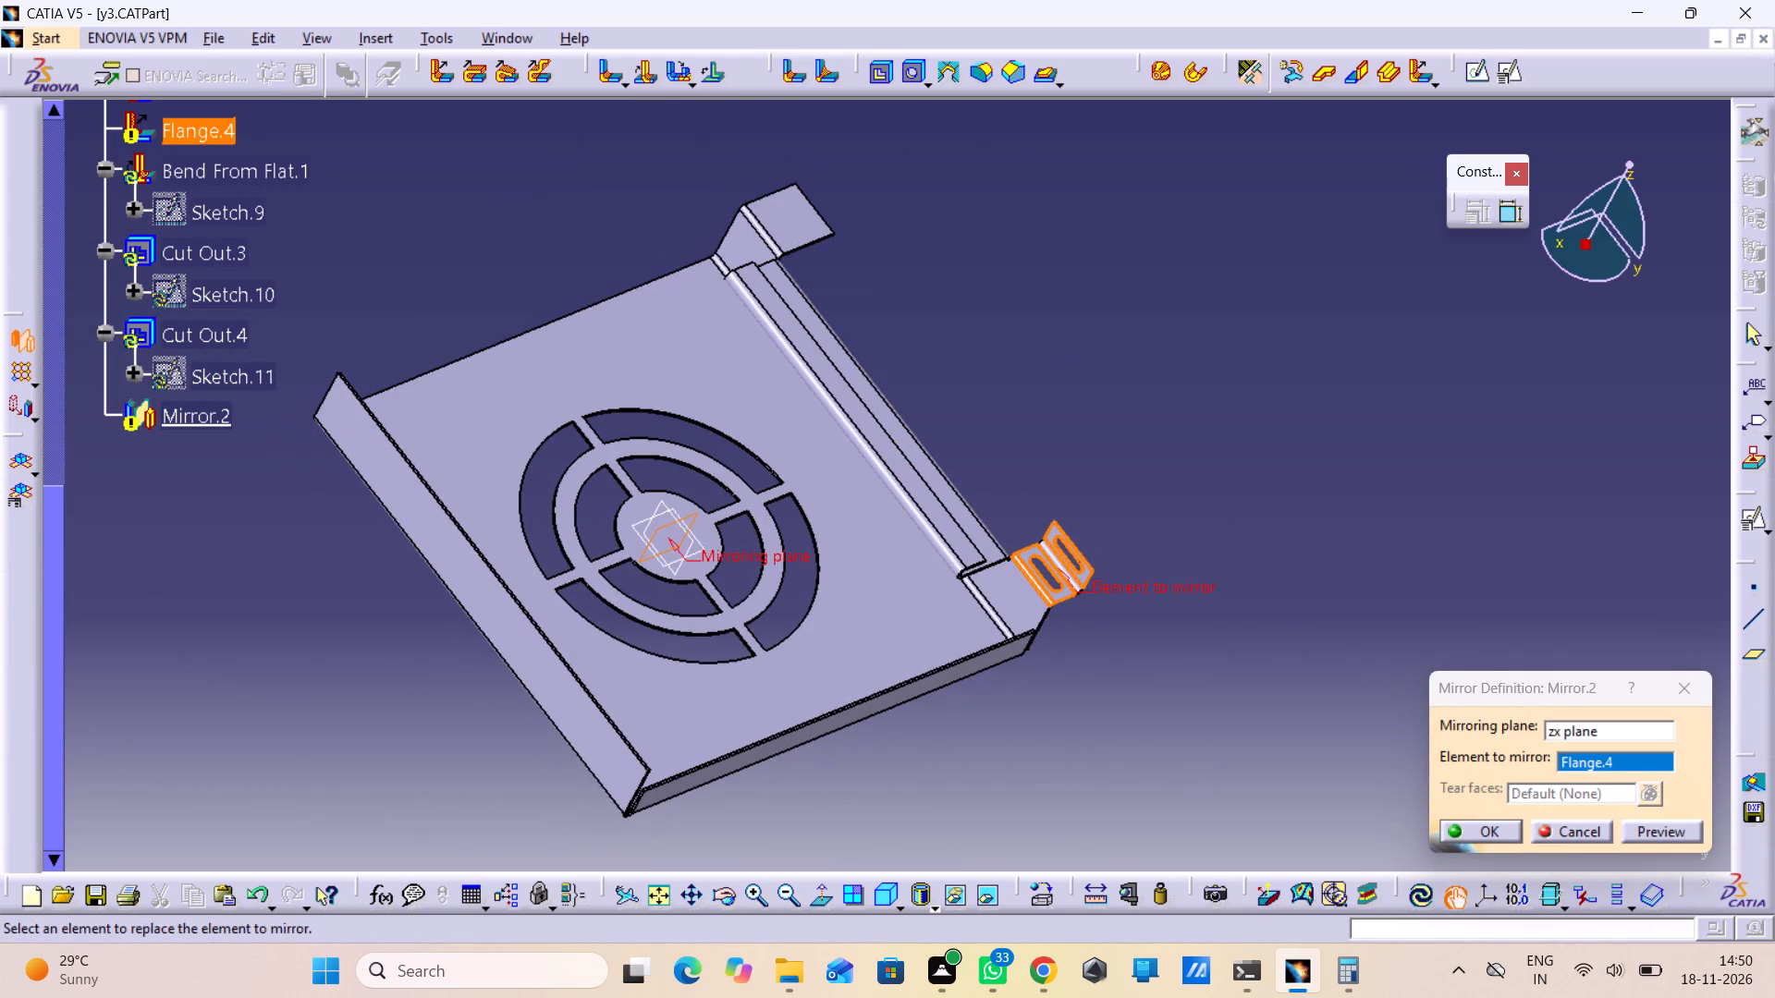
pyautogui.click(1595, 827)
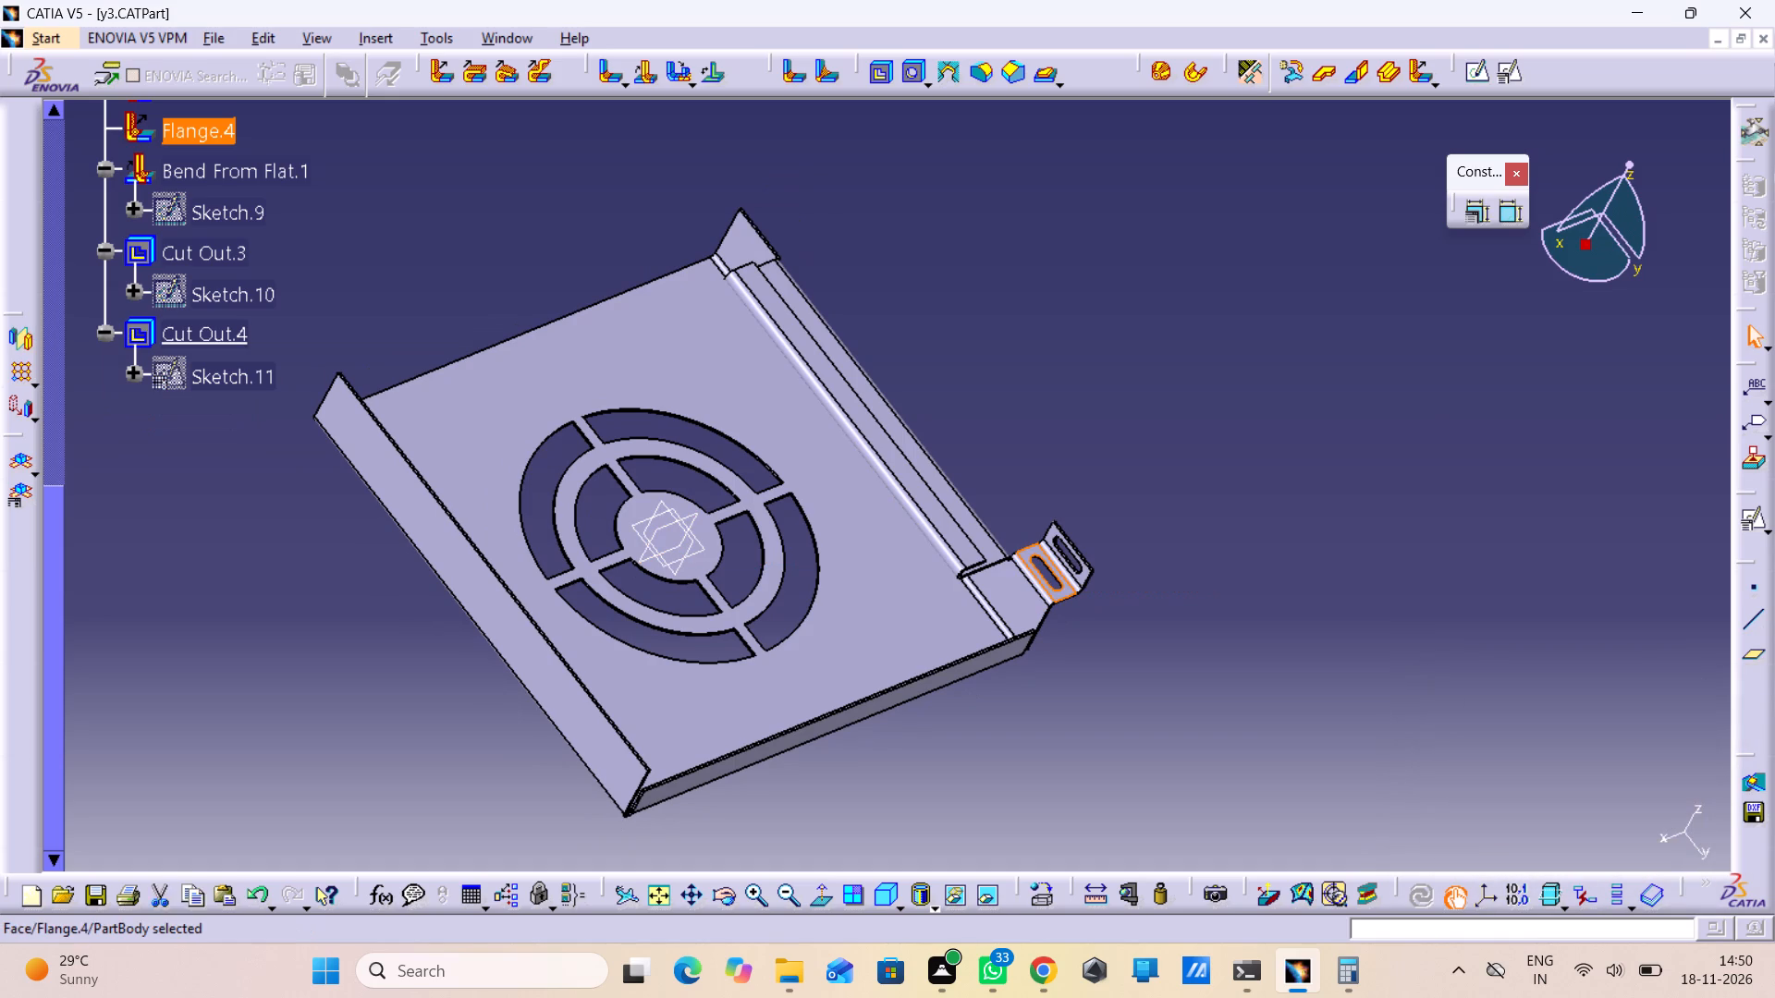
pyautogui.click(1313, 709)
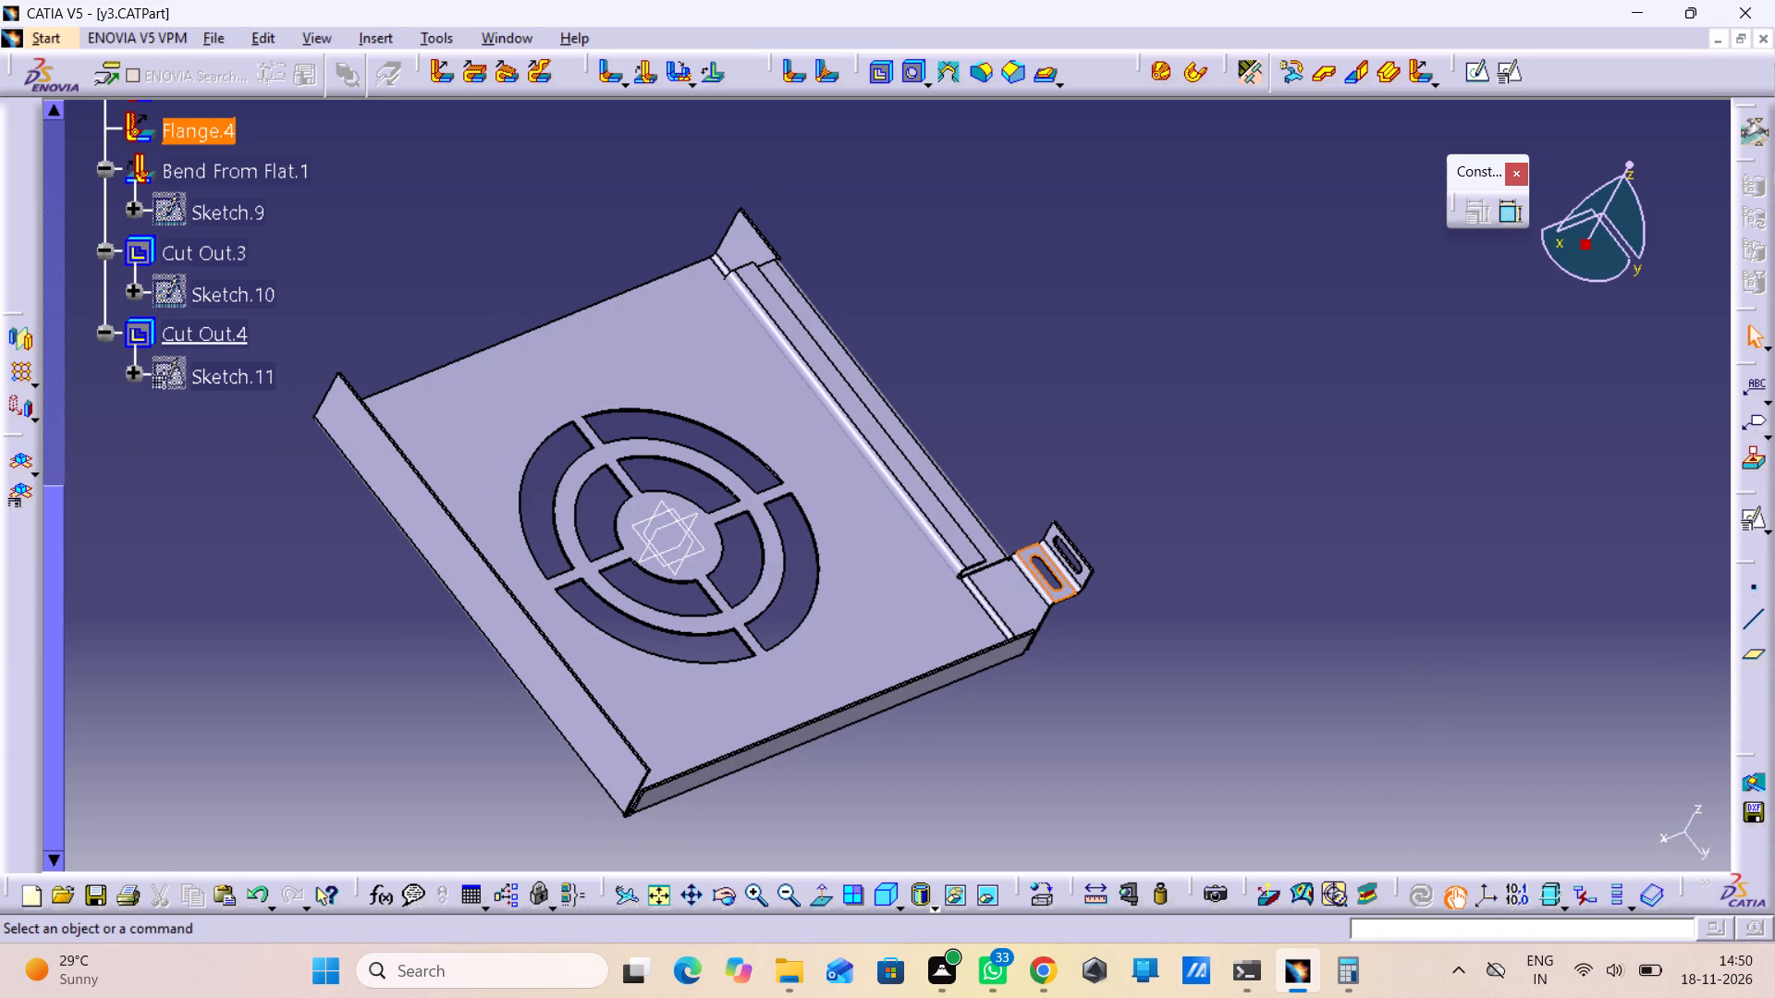
# Examine the slotted corner tab and the plain opposite corner of the hemmed wall up close.
pyautogui.moveTo(1088, 589); pyautogui.dragTo(1079, 561, button='middle')
pyautogui.rightClick(1088, 589)
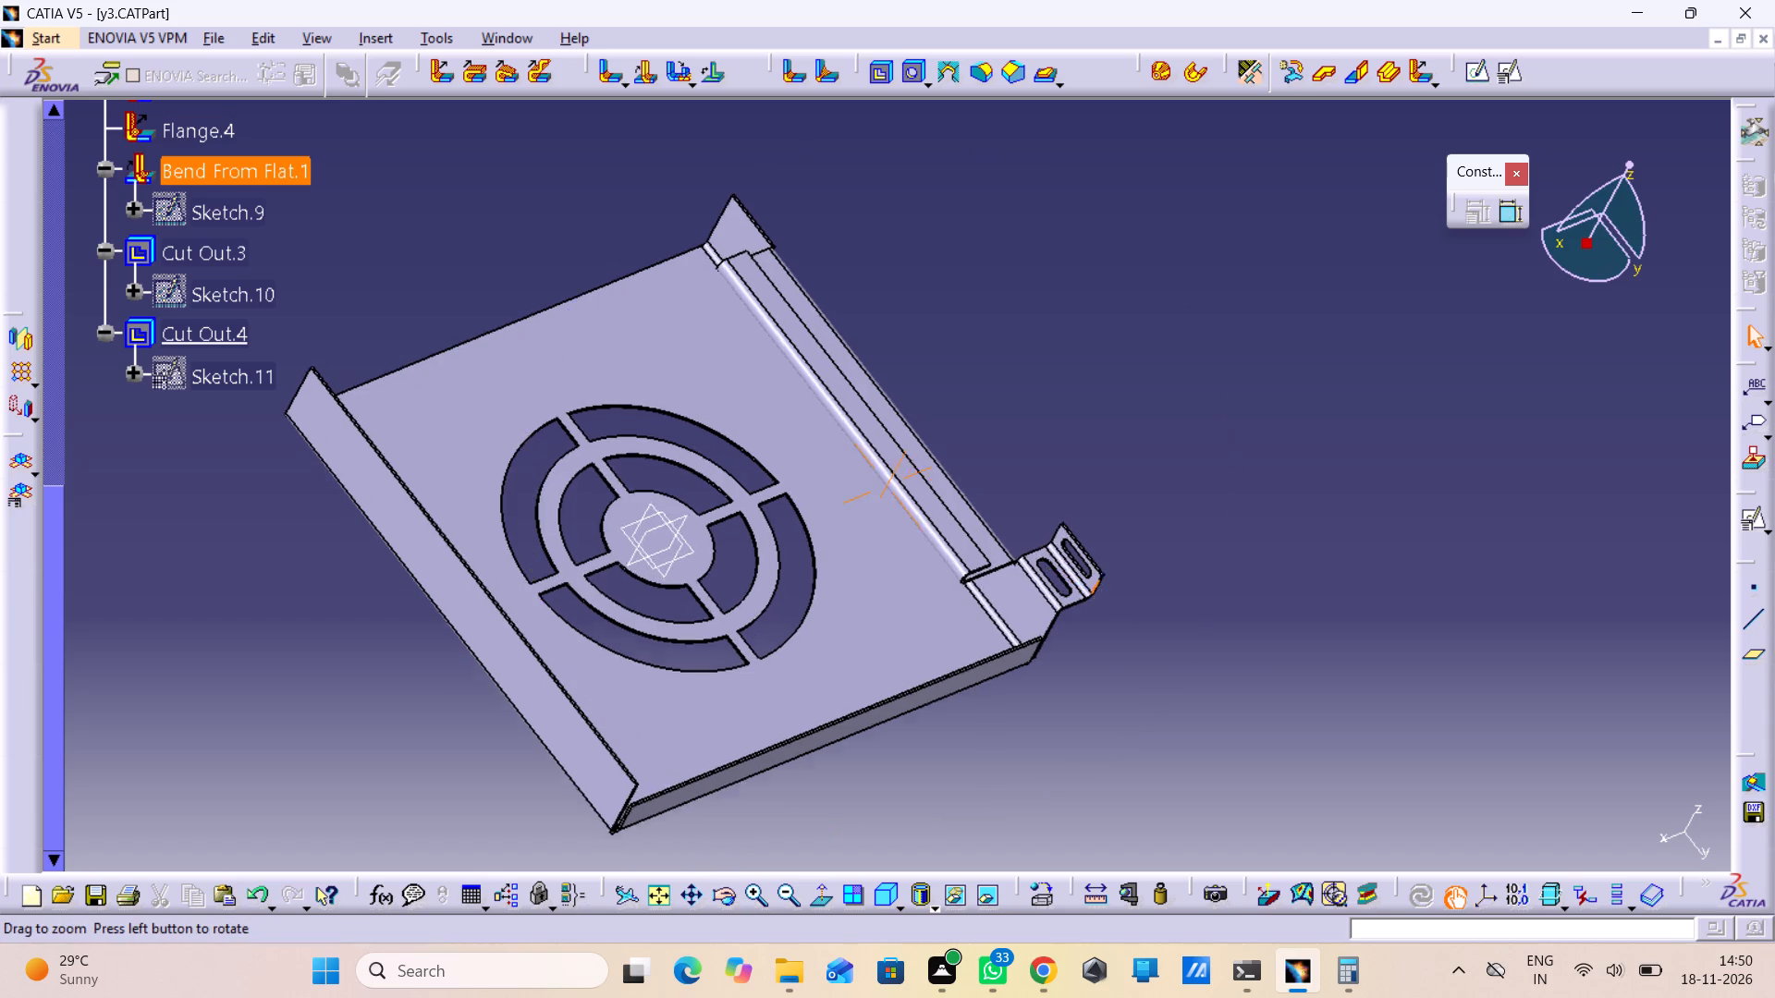
pyautogui.moveTo(1079, 561); pyautogui.dragTo(1022, 415, button='middle')
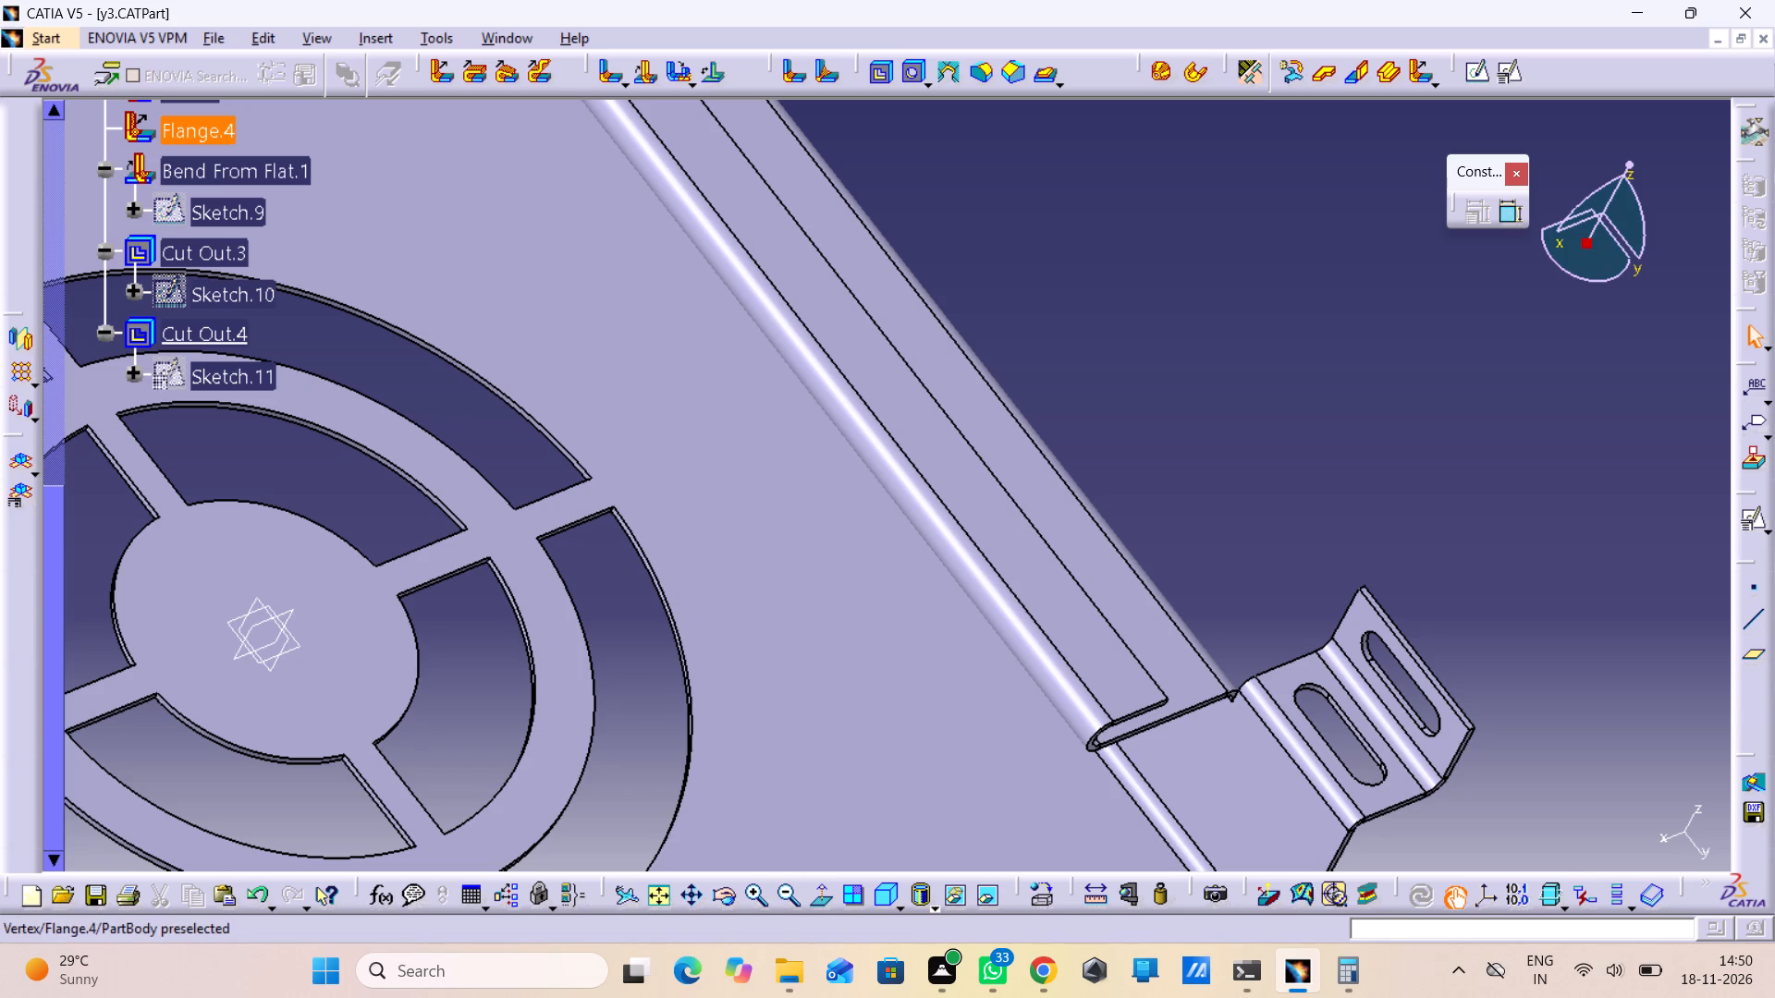
pyautogui.moveTo(1290, 606); pyautogui.dragTo(1287, 603, button='middle')
pyautogui.rightClick(1287, 603)
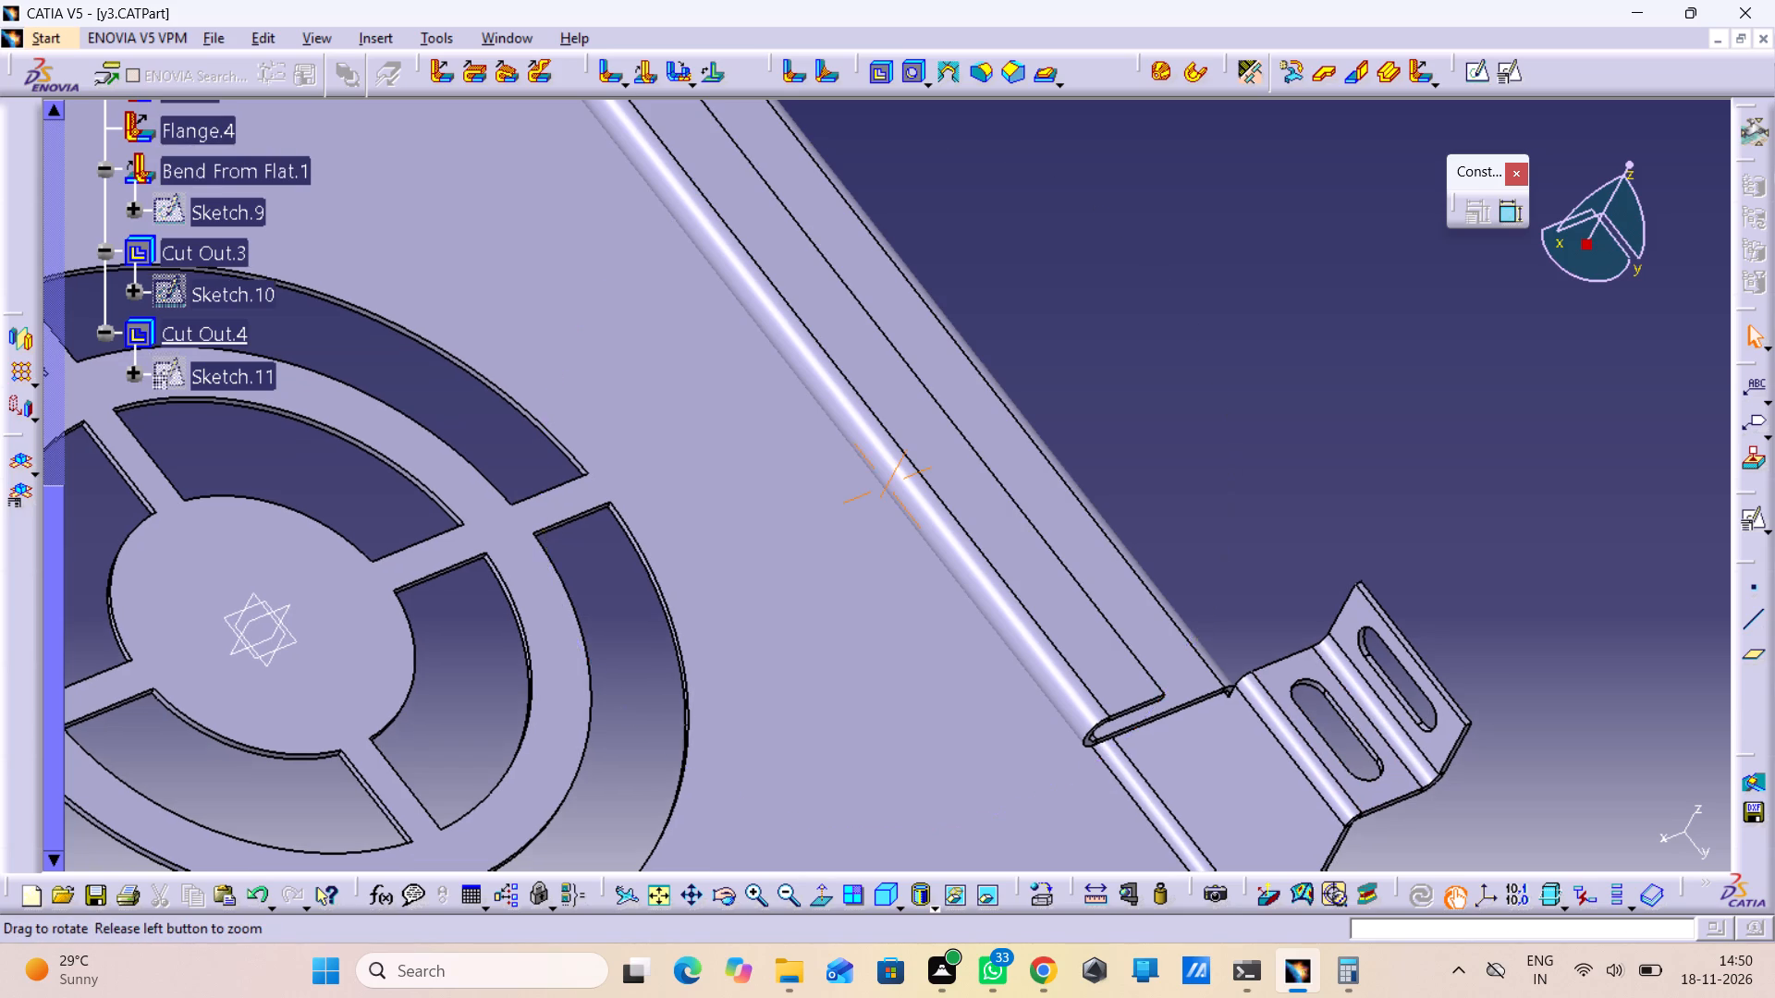
pyautogui.moveTo(1287, 603); pyautogui.dragTo(1318, 719, button='middle')
pyautogui.moveTo(1018, 640); pyautogui.dragTo(1153, 994, button='middle')
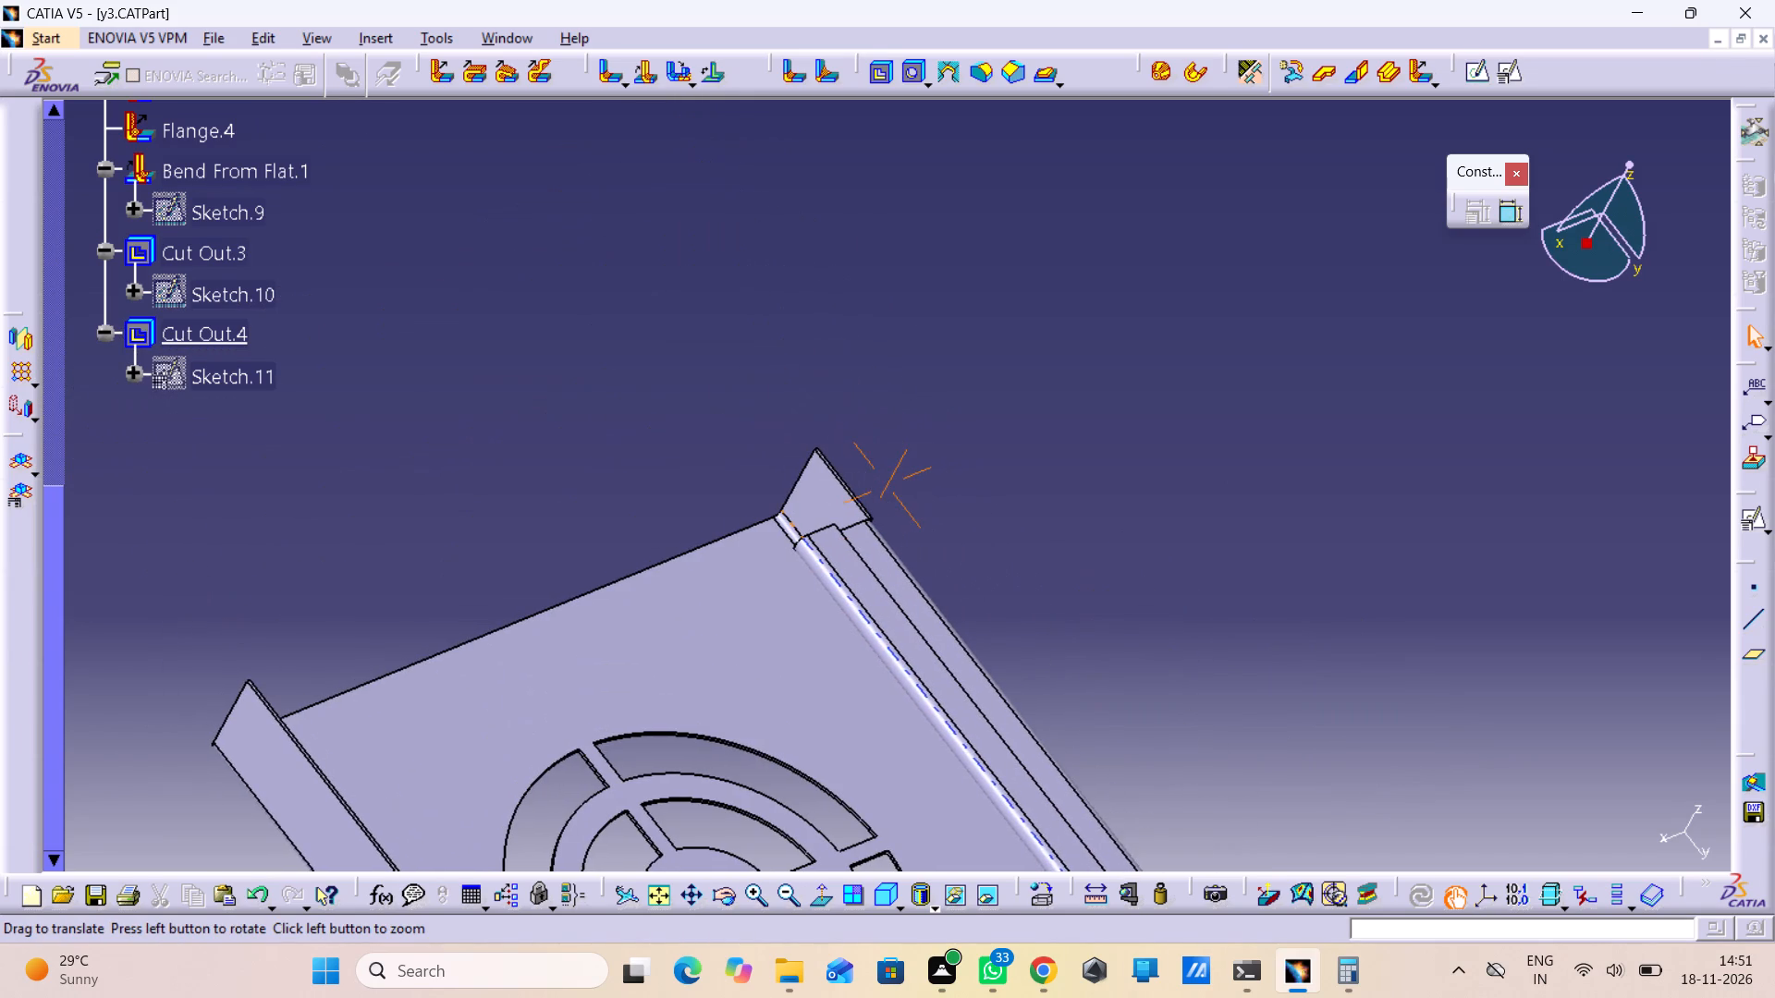
pyautogui.moveTo(1153, 994); pyautogui.dragTo(1156, 997, button='middle')
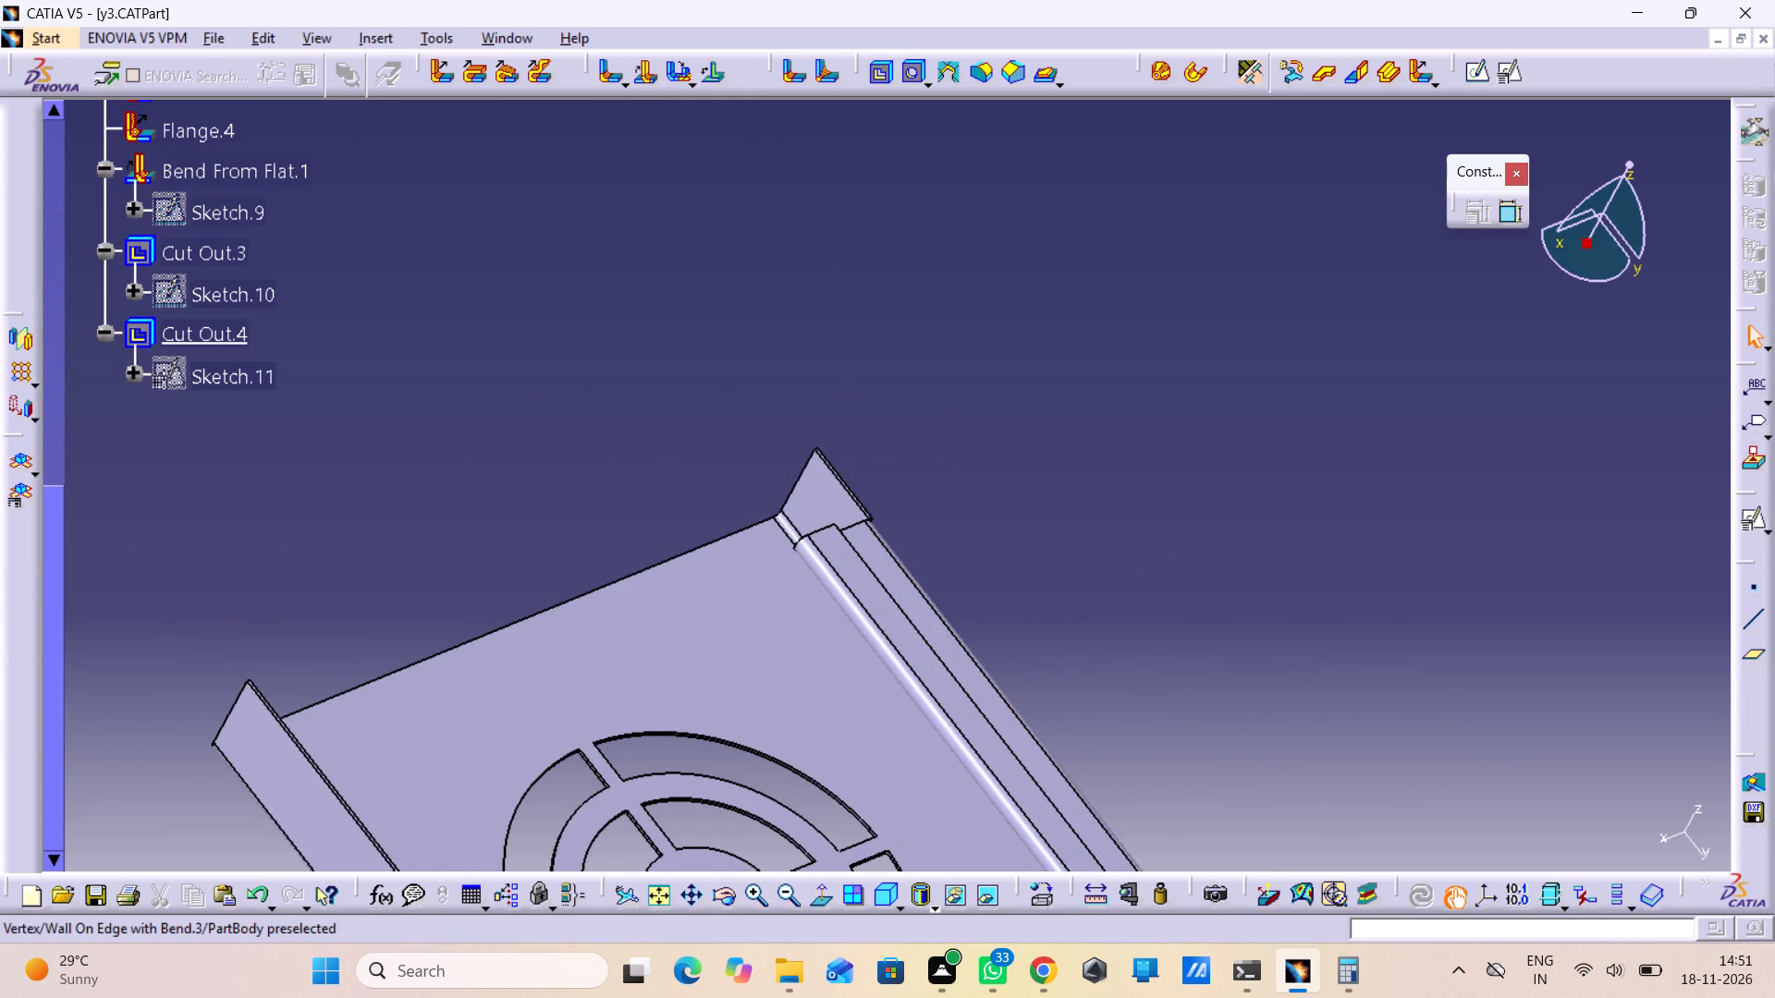
pyautogui.middleClick(846, 482)
pyautogui.rightClick(846, 482)
pyautogui.moveTo(845, 532); pyautogui.dragTo(797, 389, button='middle')
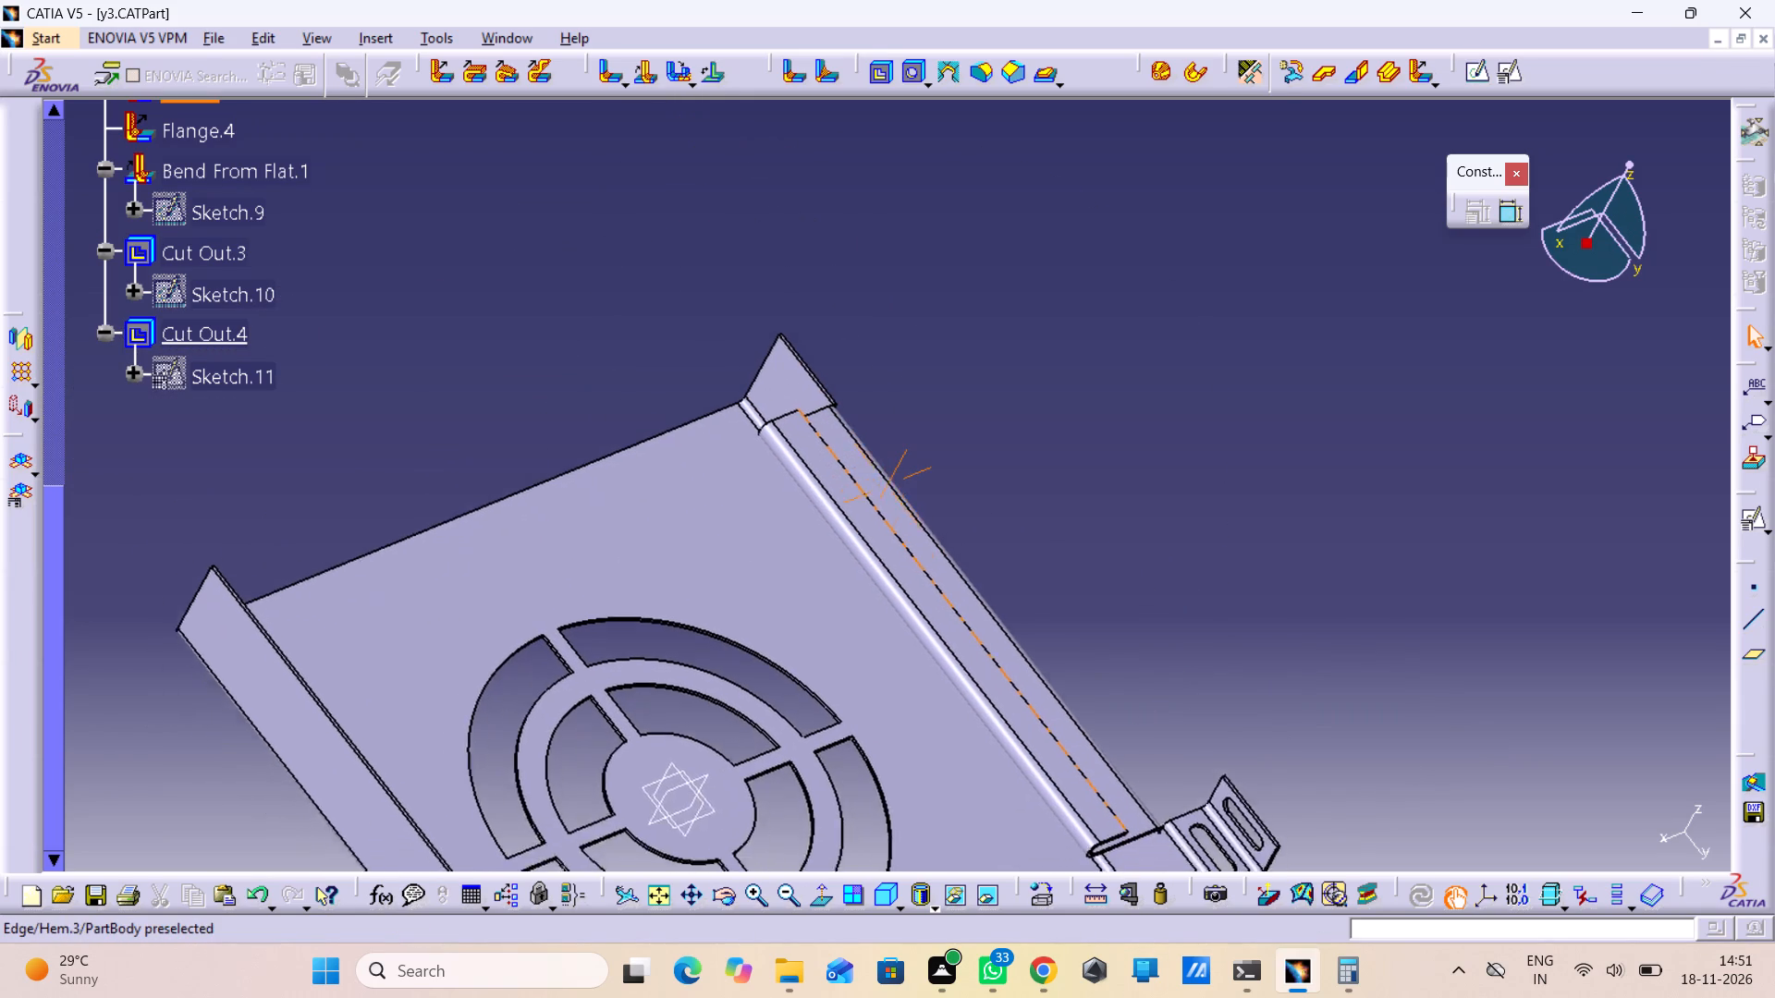
pyautogui.moveTo(797, 389); pyautogui.dragTo(788, 367, button='middle')
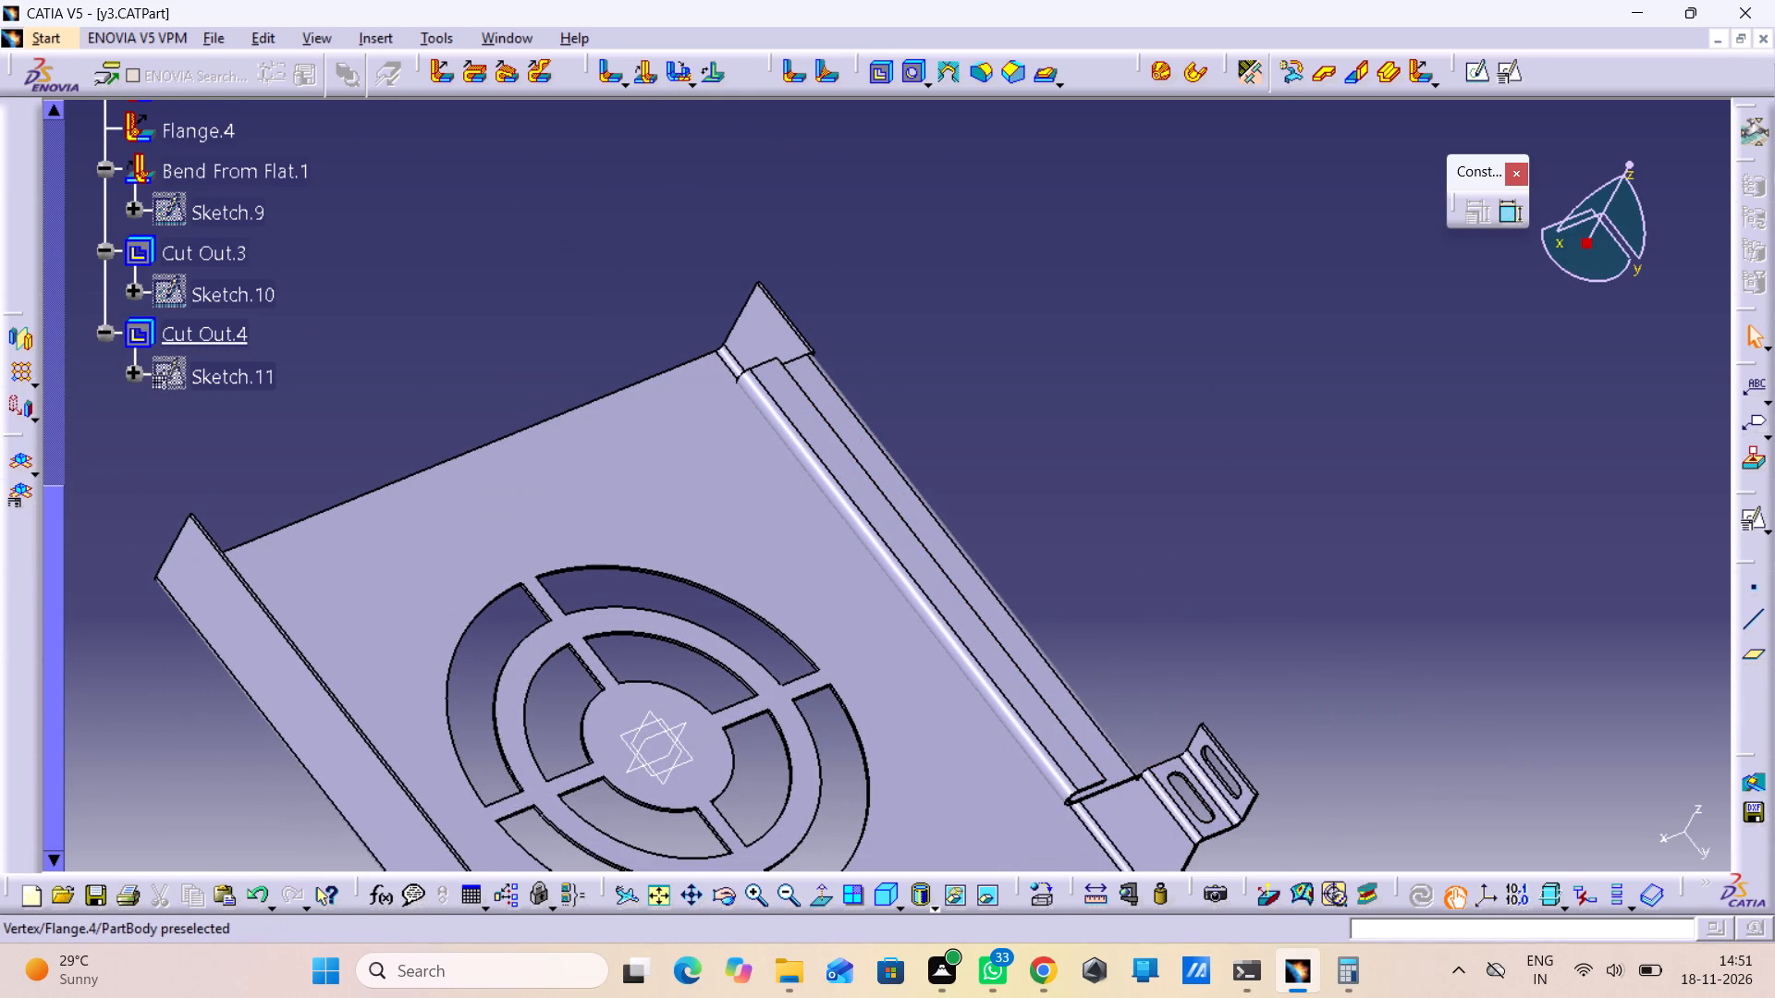
pyautogui.moveTo(1181, 818); pyautogui.dragTo(1146, 736, button='middle')
pyautogui.rightClick(1181, 818)
pyautogui.moveTo(1145, 736); pyautogui.dragTo(1002, 529, button='middle')
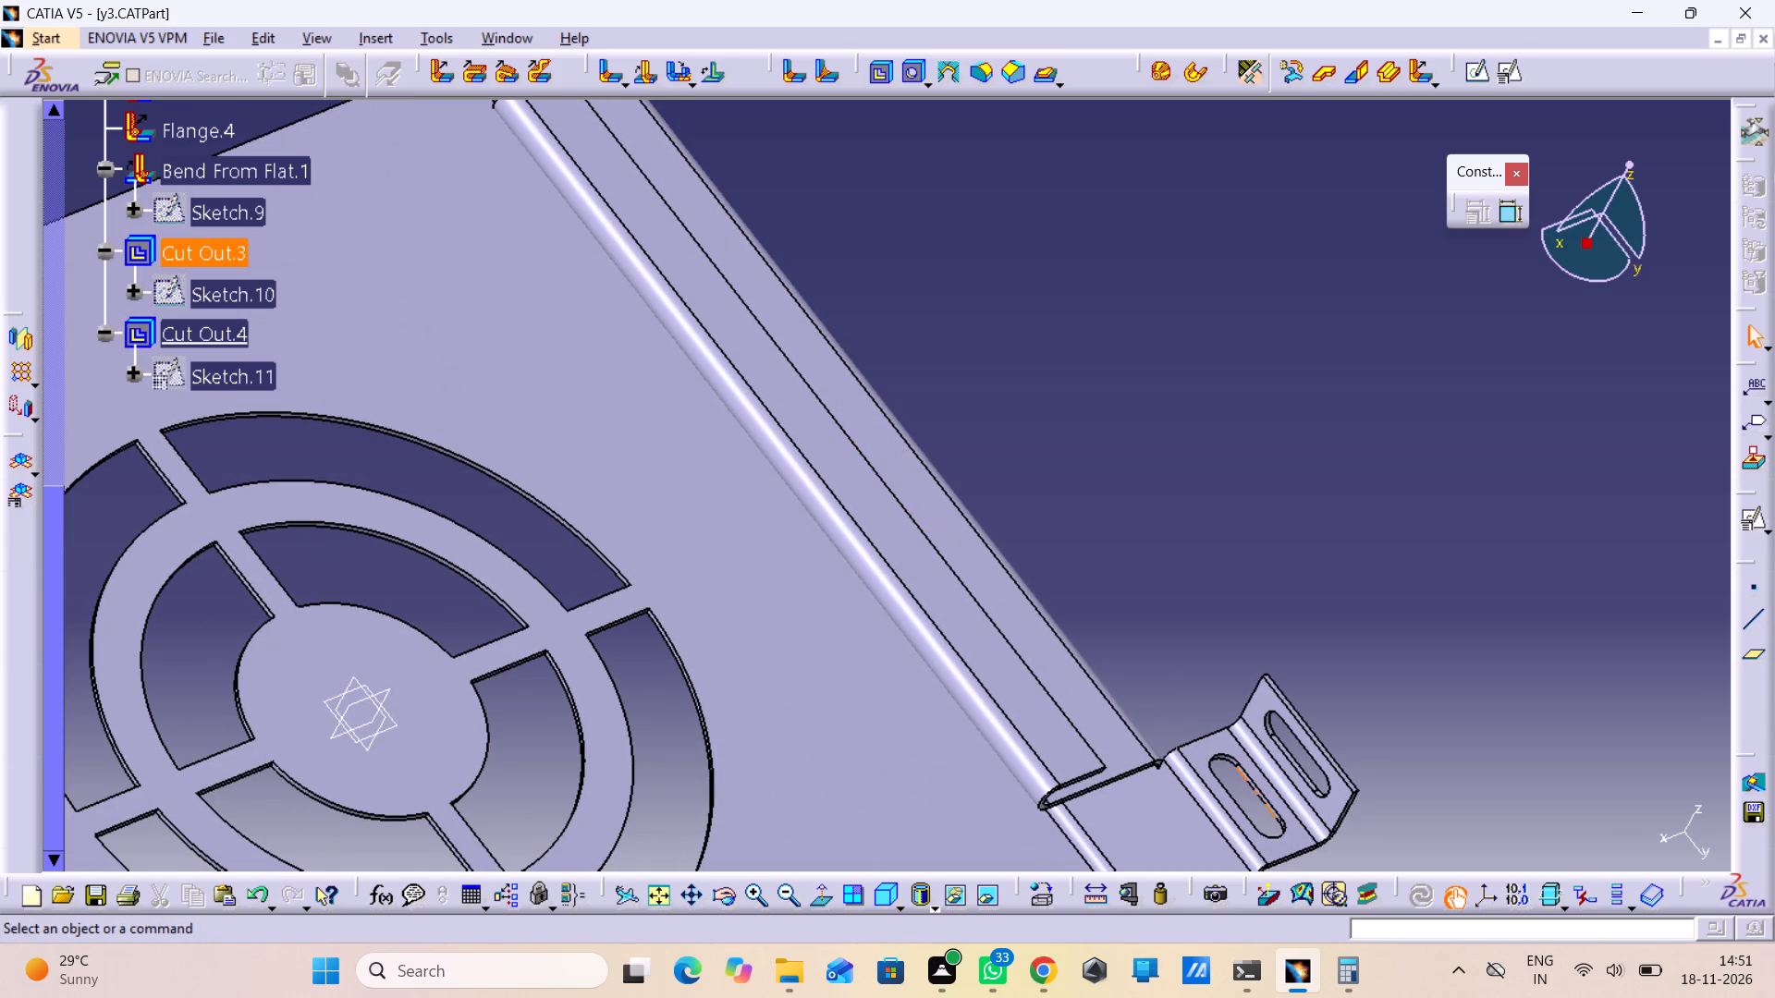
pyautogui.moveTo(1152, 668); pyautogui.dragTo(1237, 815, button='middle')
pyautogui.rightClick(1152, 668)
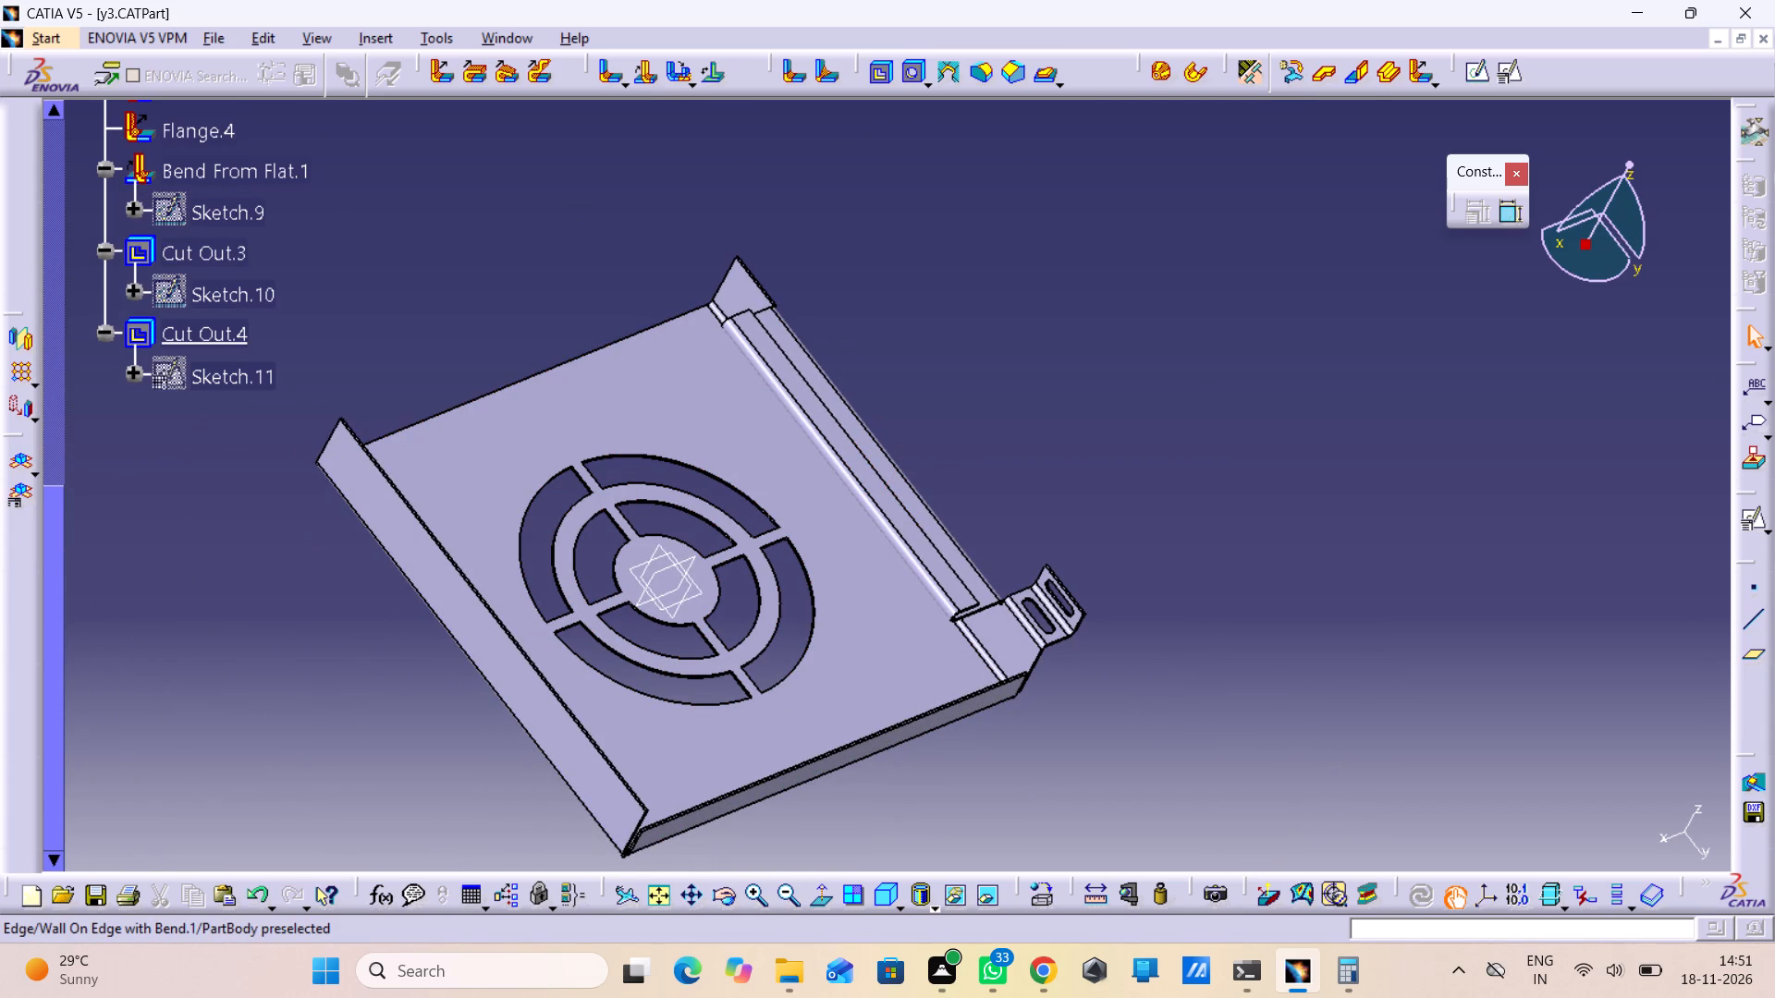
# Examine the whole tray from several angles, comparing the slotted tab's corner with the opposite end of the hemmed wall.
pyautogui.moveTo(700, 741); pyautogui.dragTo(842, 893, button='middle')
pyautogui.moveTo(700, 741); pyautogui.dragTo(842, 893, button='right')
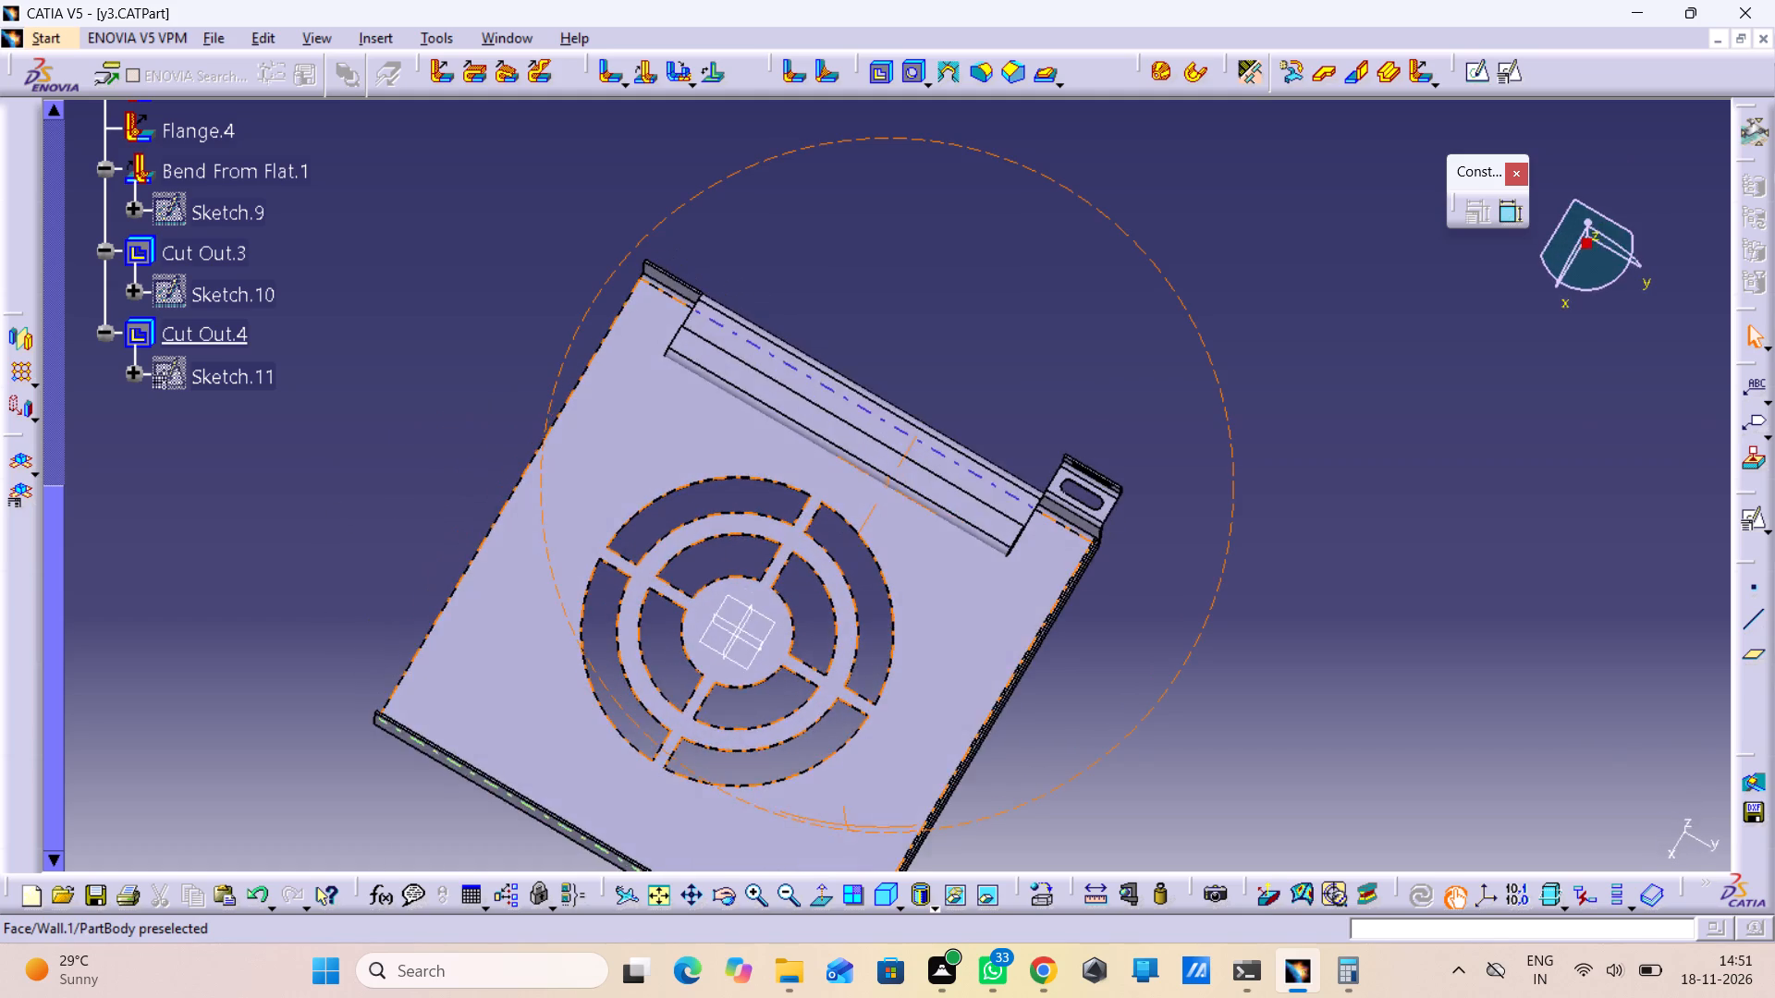
pyautogui.moveTo(842, 893); pyautogui.dragTo(852, 935, button='right')
pyautogui.moveTo(842, 893); pyautogui.dragTo(852, 935, button='middle')
pyautogui.moveTo(778, 866); pyautogui.dragTo(1219, 983, button='middle')
pyautogui.moveTo(1163, 903); pyautogui.dragTo(1181, 790, button='middle')
pyautogui.moveTo(1163, 903); pyautogui.dragTo(1181, 790, button='right')
pyautogui.middleClick(833, 573)
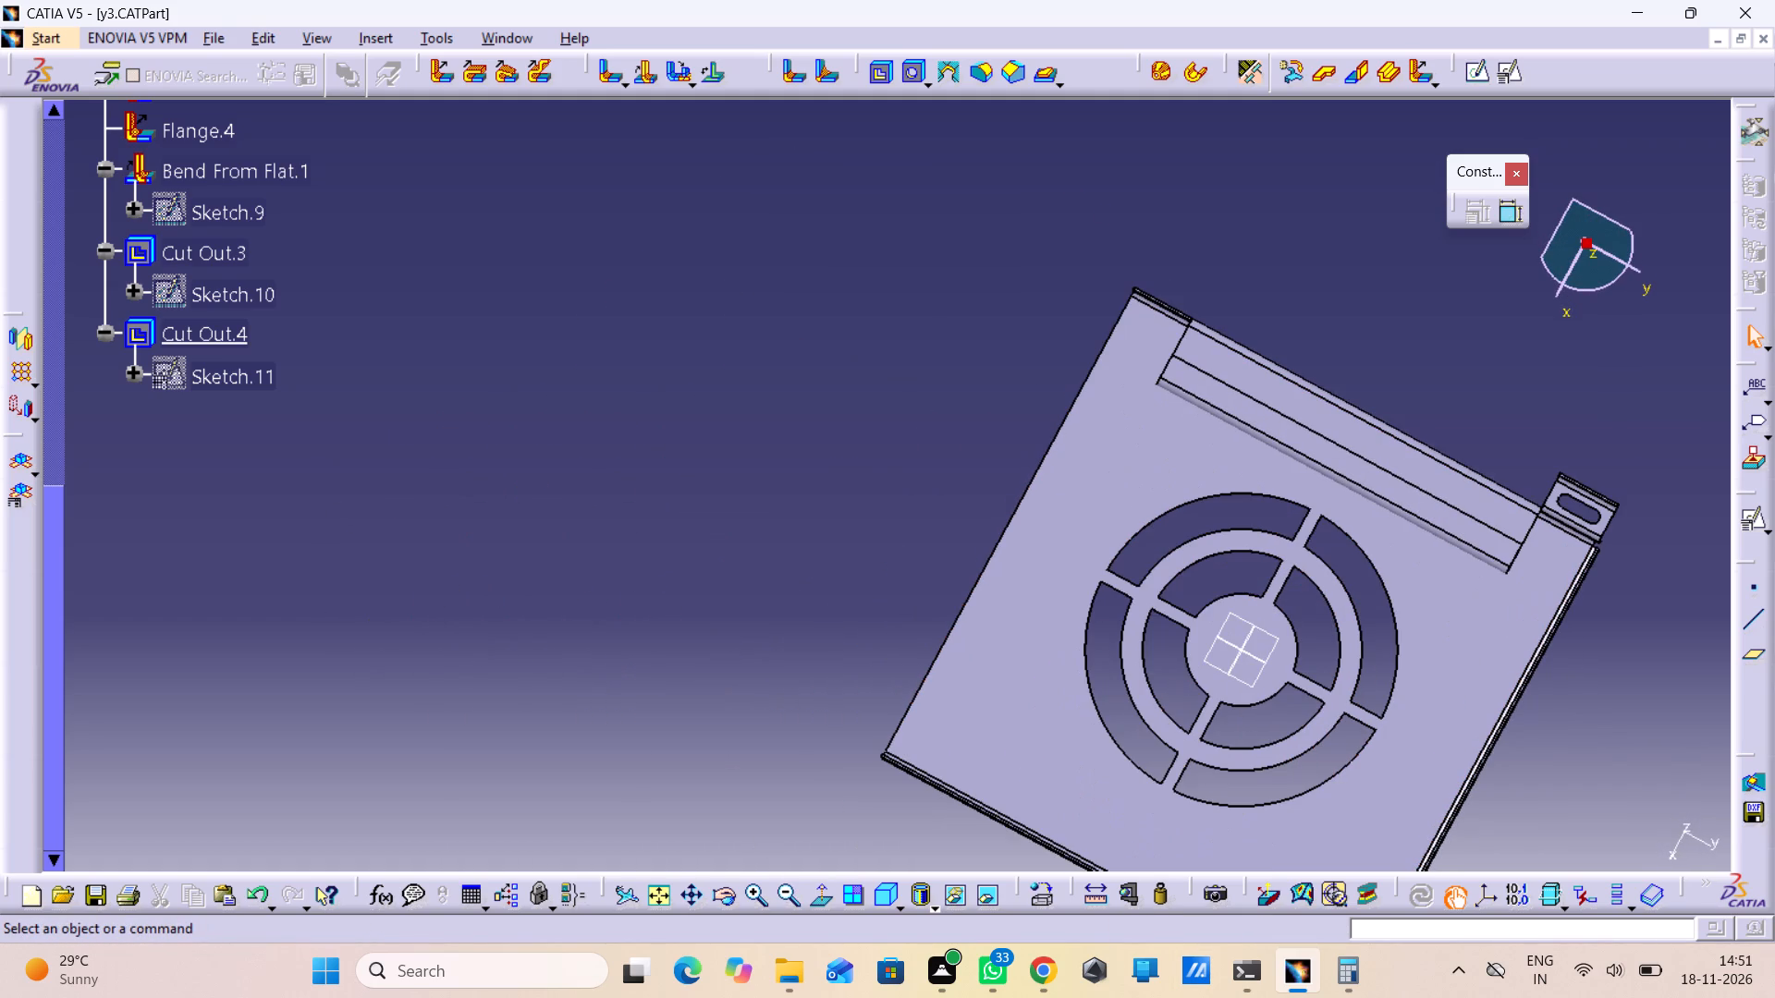
pyautogui.moveTo(833, 573); pyautogui.dragTo(829, 552, button='middle')
pyautogui.moveTo(833, 573); pyautogui.dragTo(819, 552, button='right')
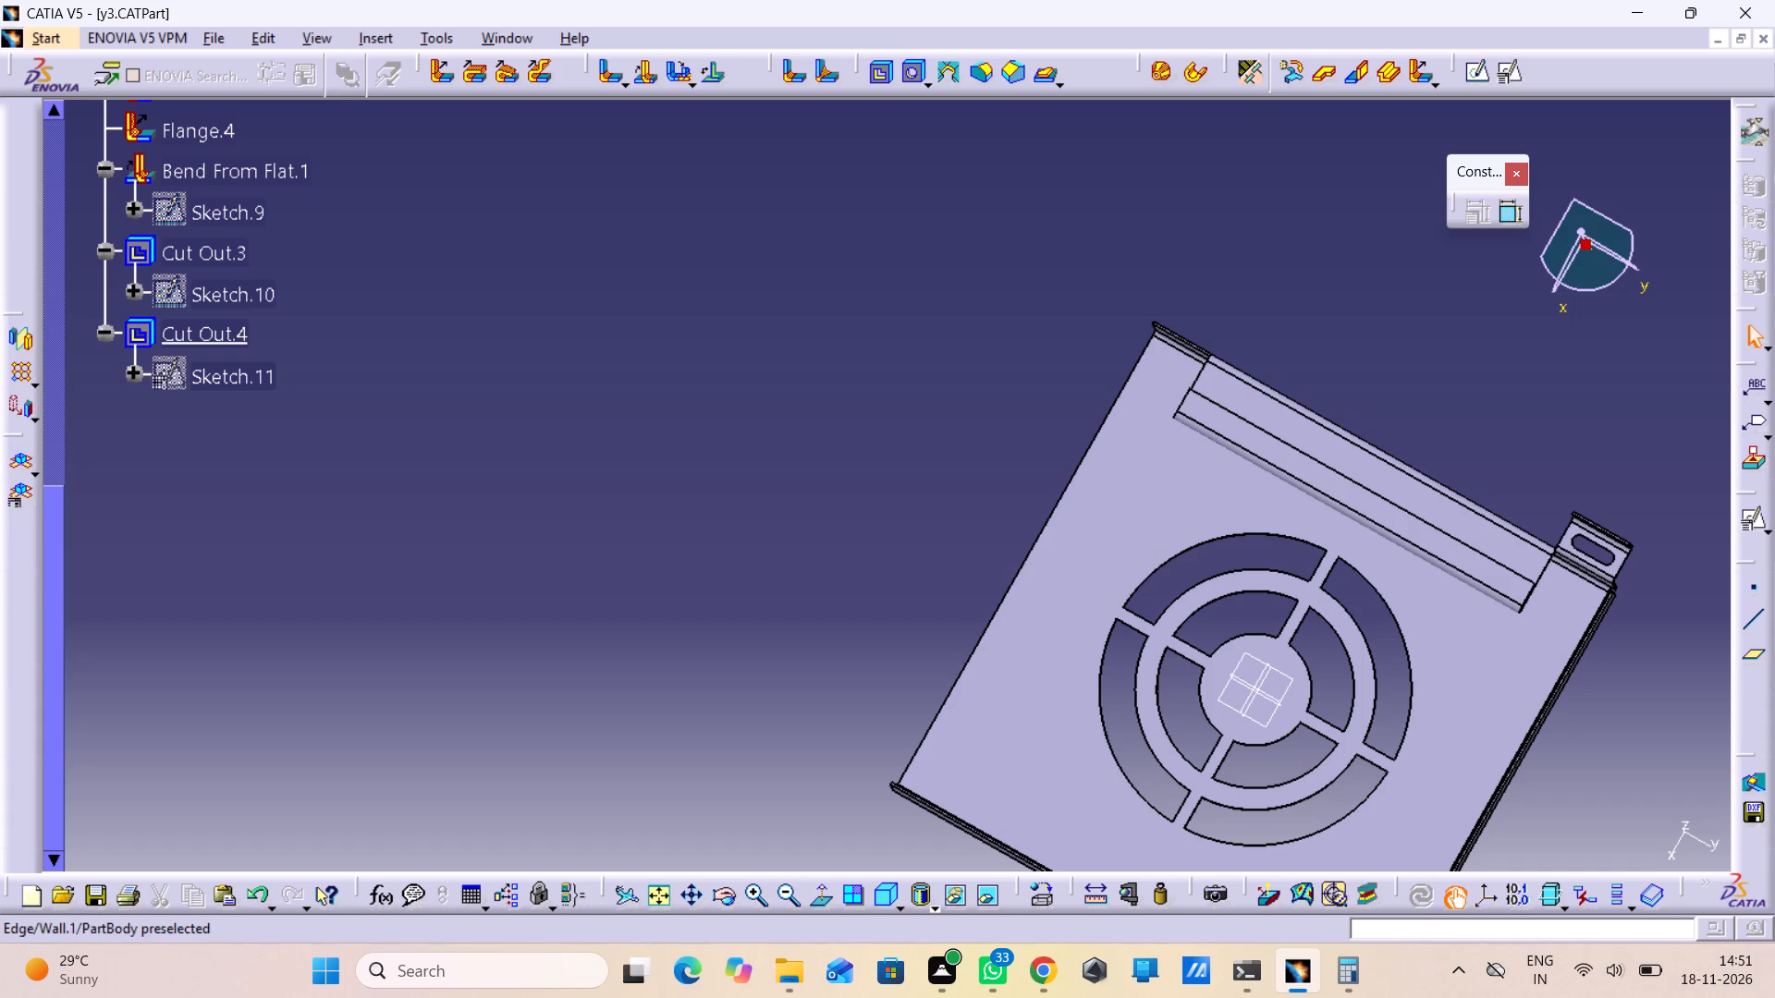
pyautogui.moveTo(1041, 508); pyautogui.dragTo(1193, 464, button='middle')
pyautogui.moveTo(1041, 508); pyautogui.dragTo(1193, 464, button='right')
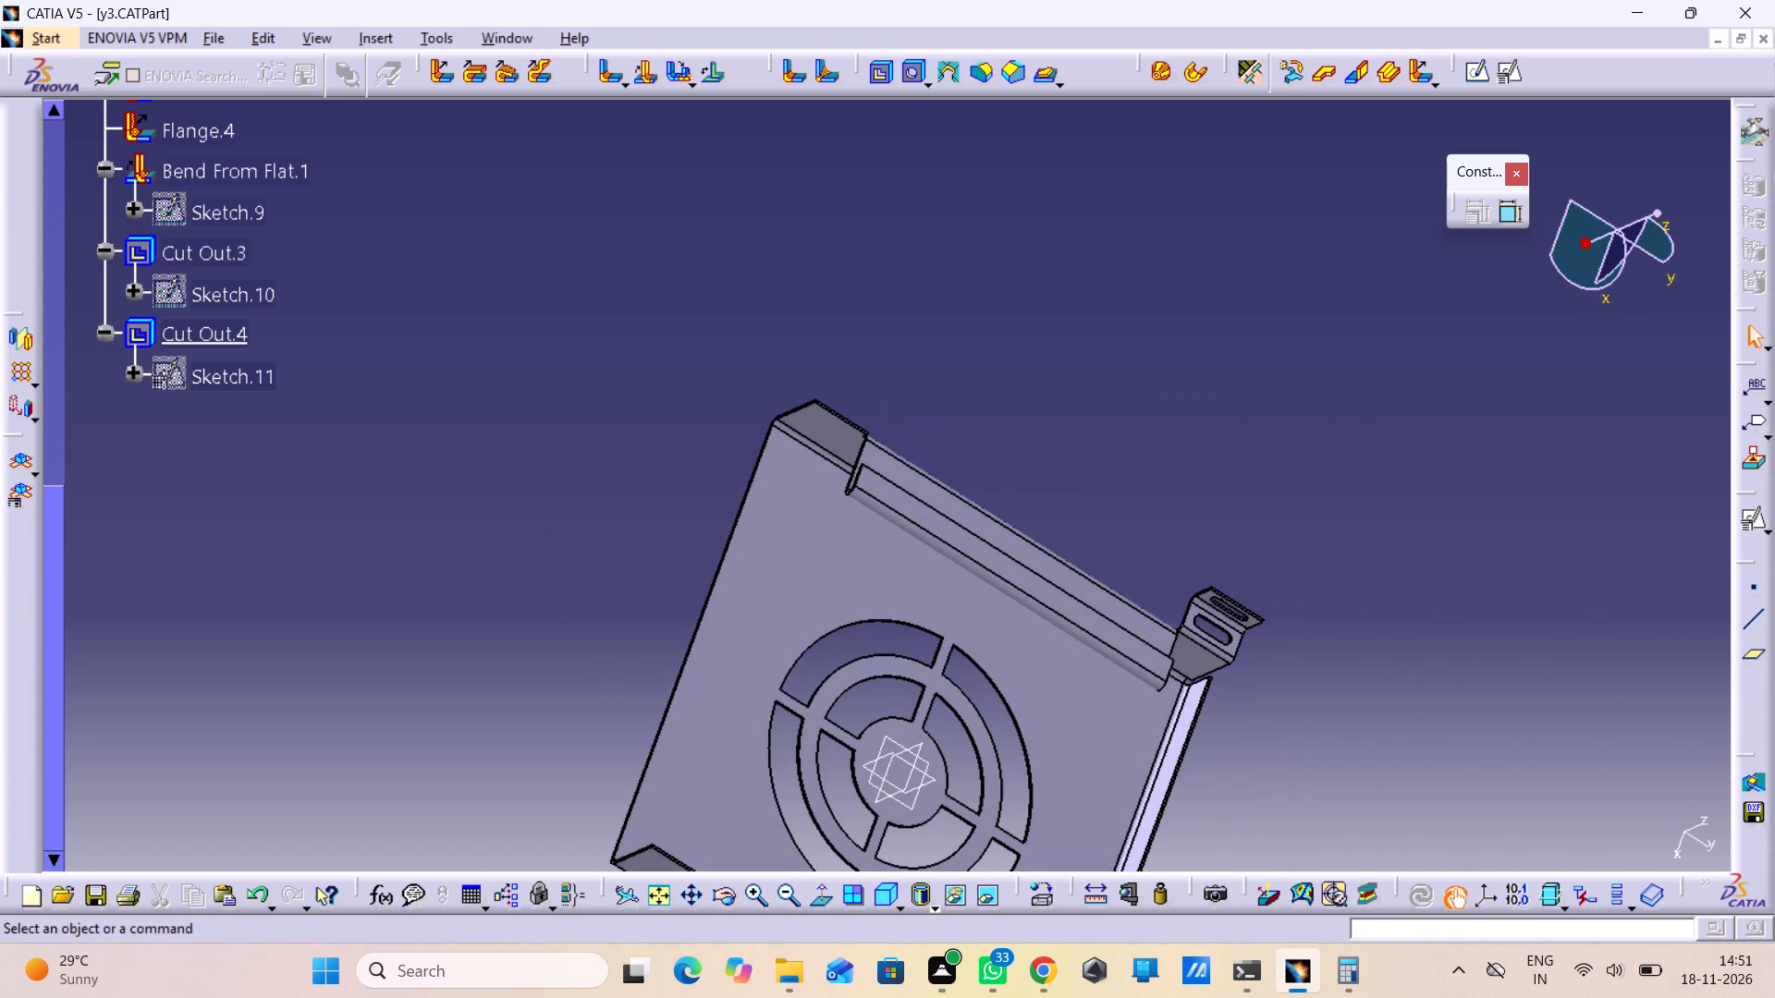
pyautogui.moveTo(1193, 464); pyautogui.dragTo(1195, 469, button='middle')
pyautogui.moveTo(1193, 464); pyautogui.dragTo(1195, 469, button='right')
pyautogui.moveTo(1242, 690); pyautogui.dragTo(1200, 533, button='middle')
pyautogui.moveTo(1246, 734); pyautogui.dragTo(1233, 477, button='middle')
pyautogui.moveTo(1246, 734); pyautogui.dragTo(1233, 477, button='right')
pyautogui.moveTo(1242, 656); pyautogui.dragTo(1256, 559, button='middle')
pyautogui.moveTo(1249, 627); pyautogui.dragTo(1256, 559, button='right')
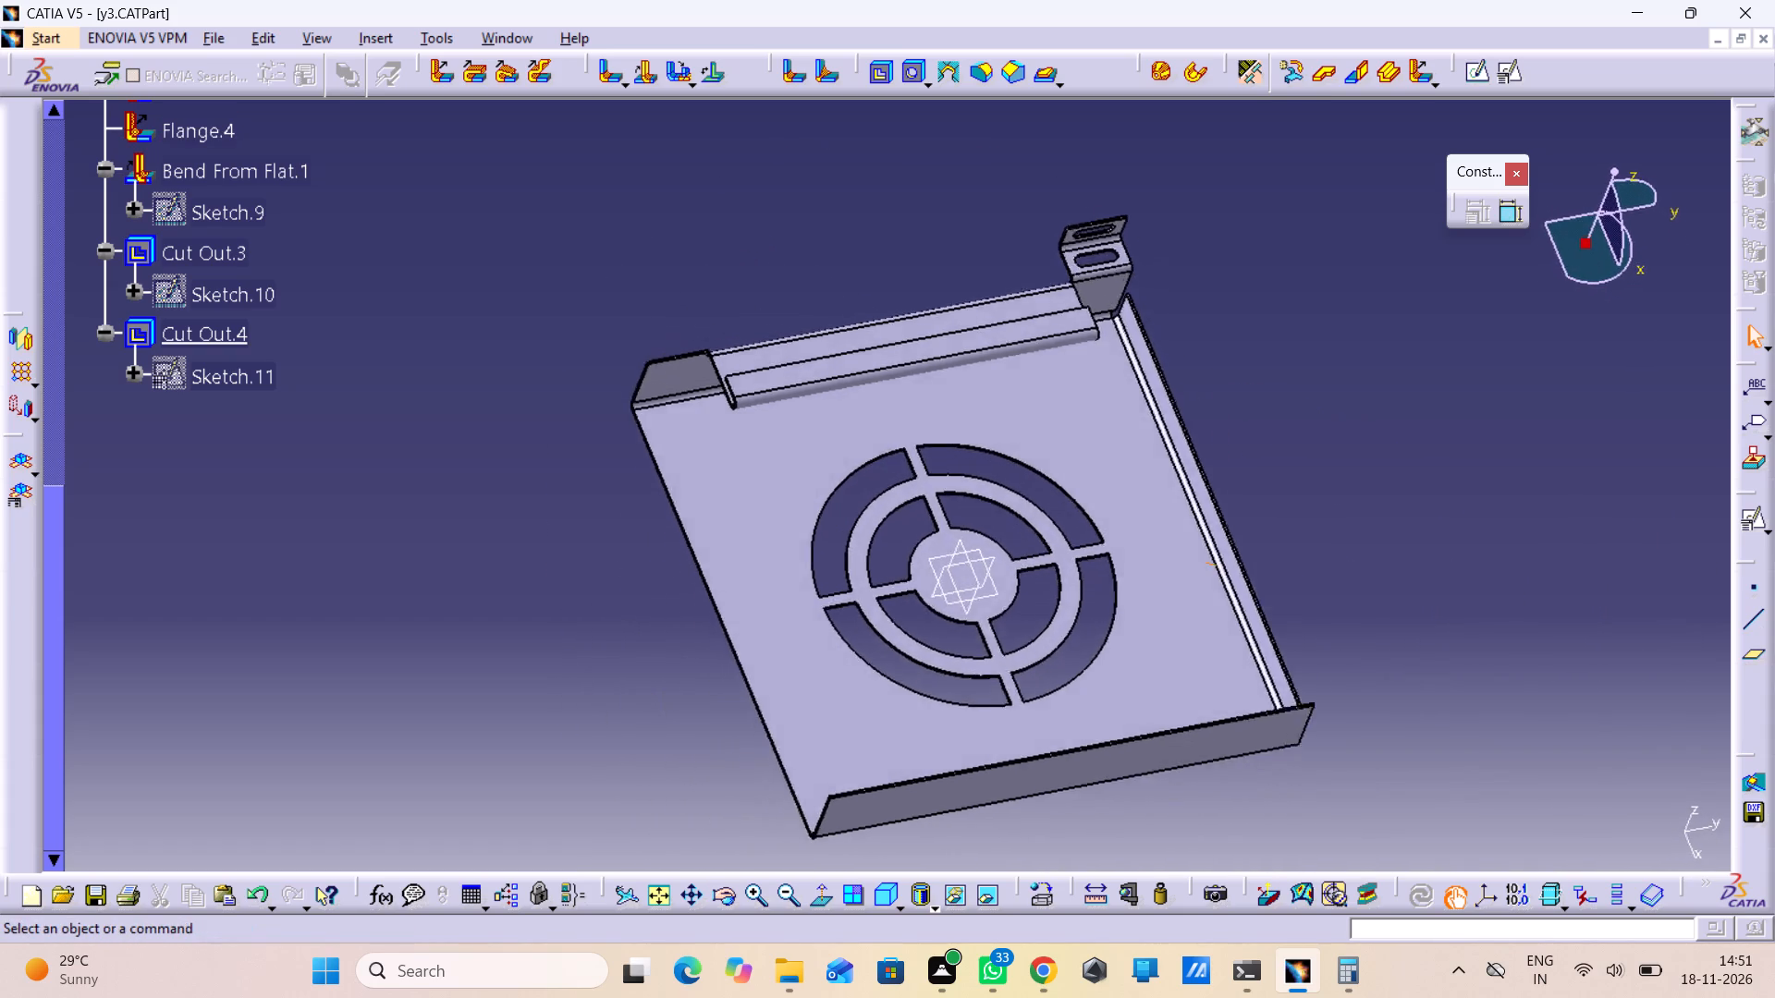
pyautogui.moveTo(1256, 559); pyautogui.dragTo(1238, 431, button='right')
pyautogui.moveTo(1256, 559); pyautogui.dragTo(1237, 431, button='middle')
pyautogui.moveTo(1043, 783); pyautogui.dragTo(1040, 686, button='middle')
pyautogui.moveTo(1043, 783); pyautogui.dragTo(1040, 686, button='right')
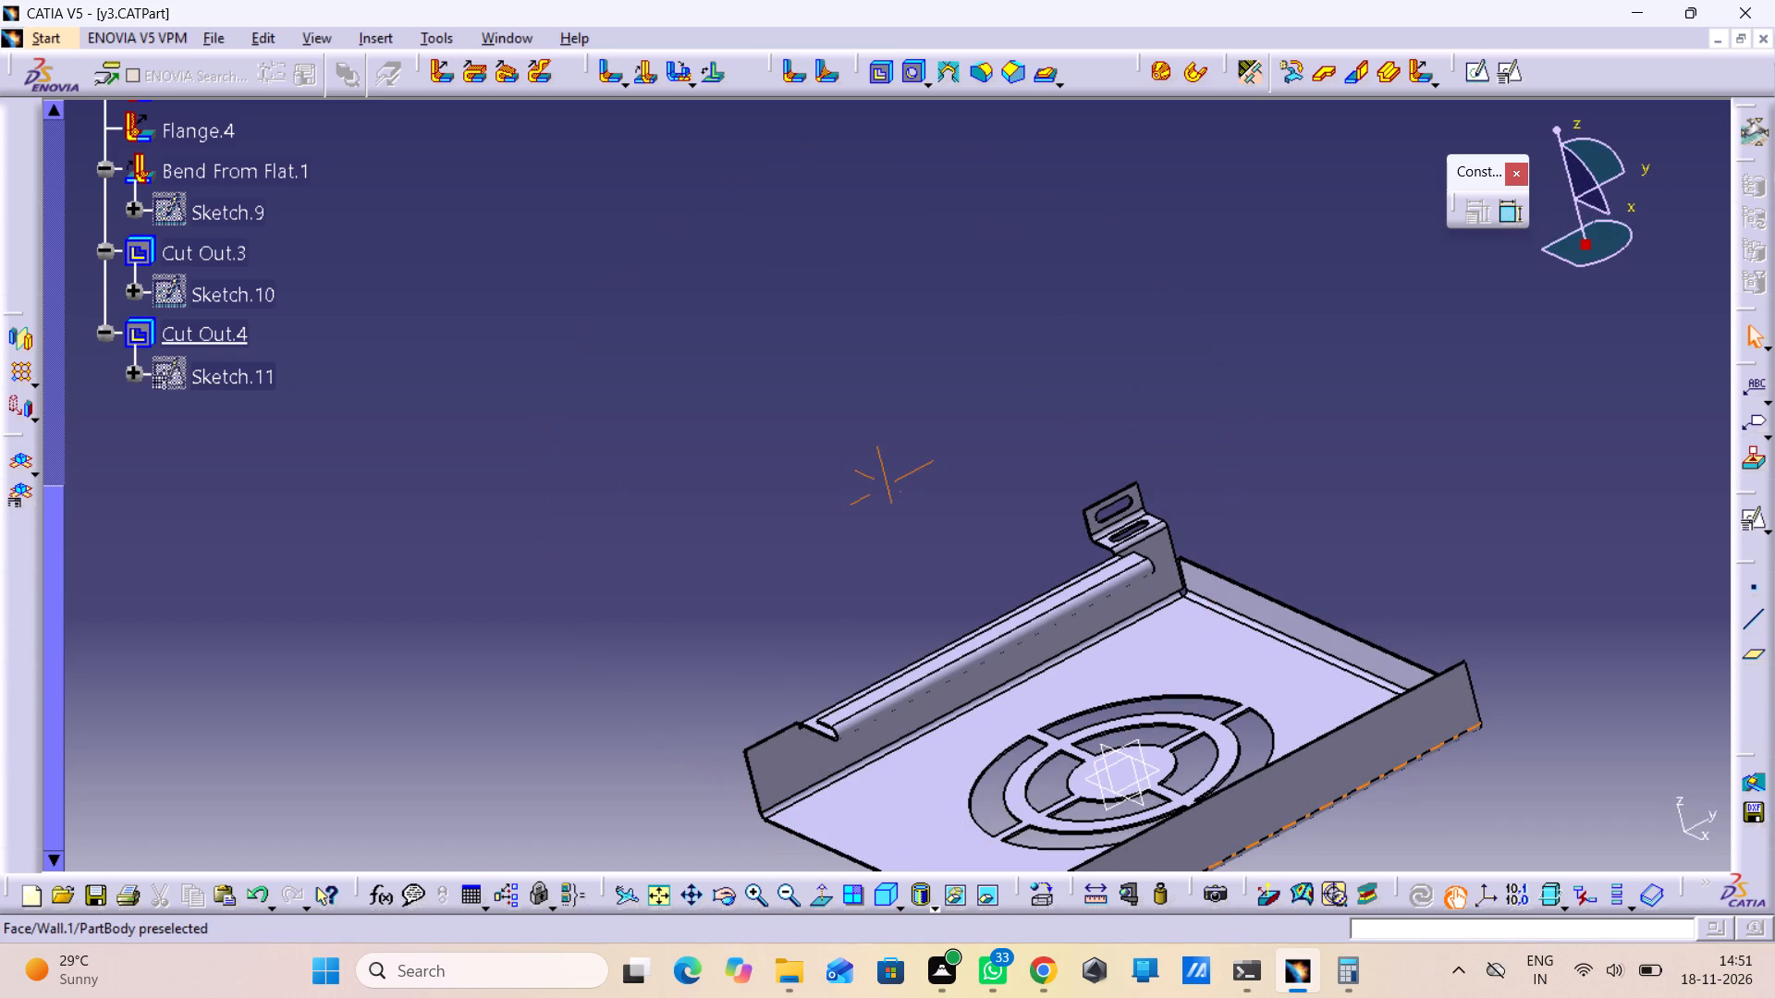
pyautogui.moveTo(979, 771); pyautogui.dragTo(1071, 737, button='middle')
pyautogui.moveTo(979, 771); pyautogui.dragTo(1071, 737, button='right')
pyautogui.moveTo(898, 788); pyautogui.dragTo(1008, 657, button='middle')
pyautogui.moveTo(900, 833); pyautogui.dragTo(916, 814, button='middle')
pyautogui.moveTo(916, 814); pyautogui.dragTo(1128, 749, button='right')
pyautogui.moveTo(916, 814); pyautogui.dragTo(1128, 749, button='middle')
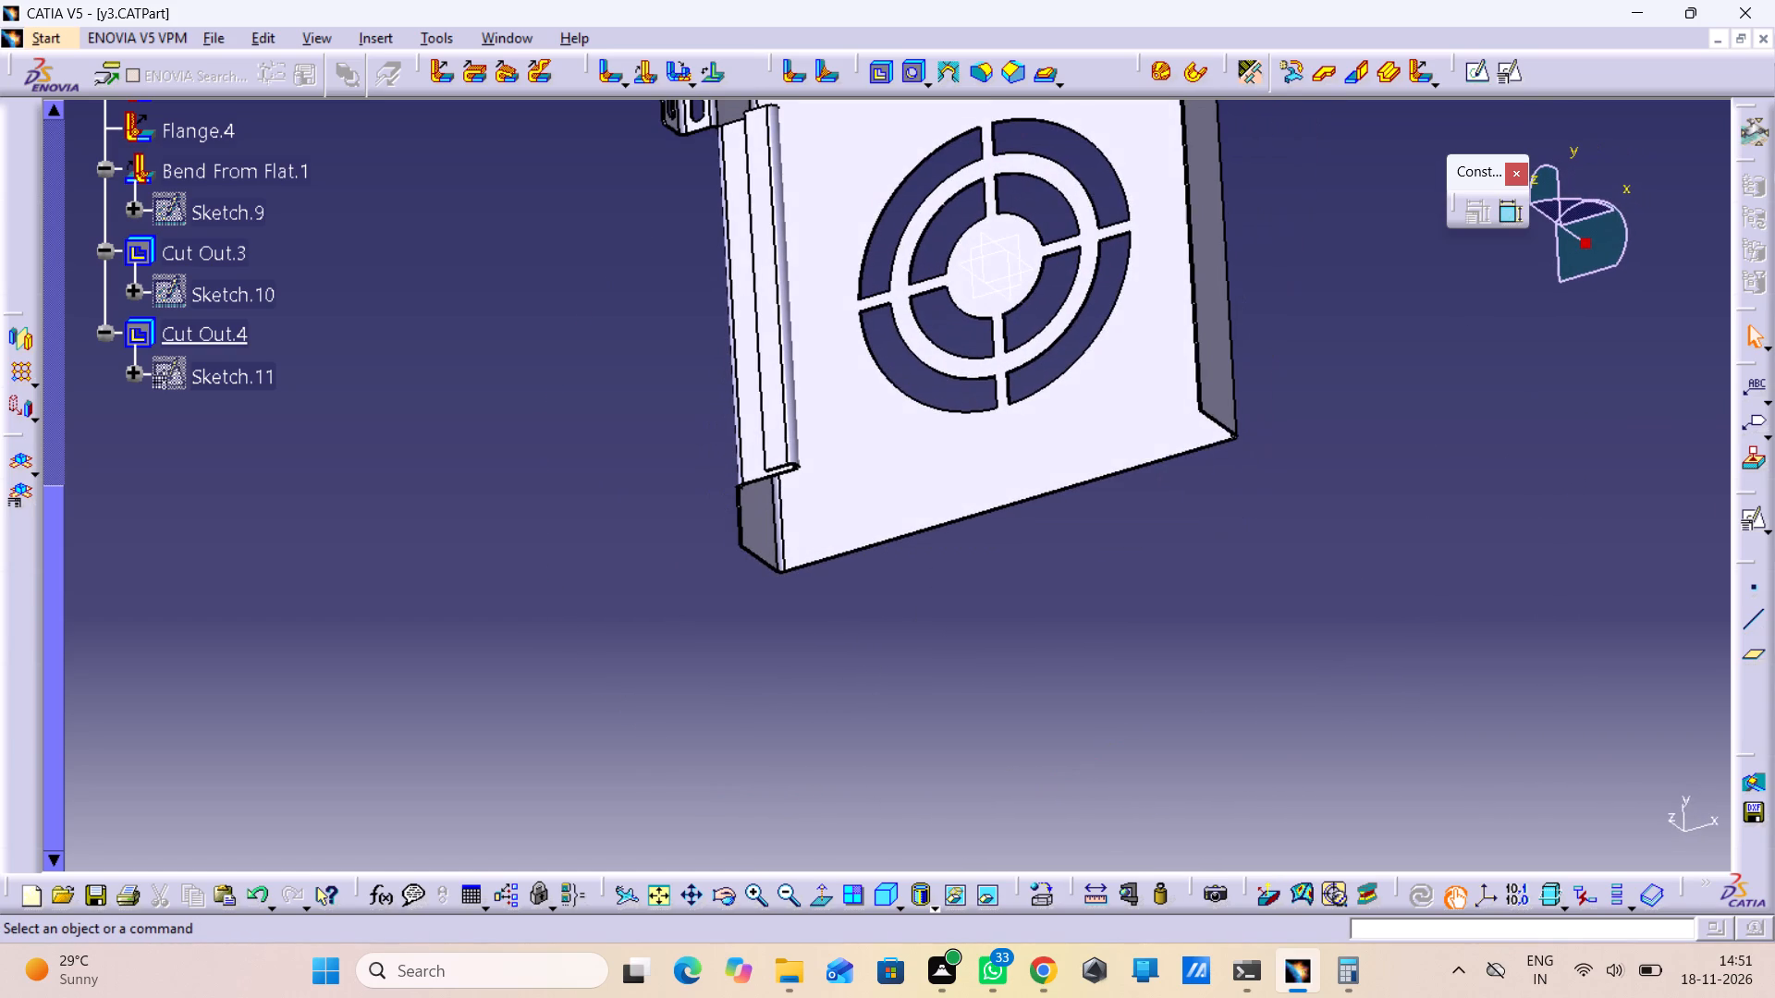
pyautogui.moveTo(1340, 356); pyautogui.dragTo(1332, 723, button='middle')
pyautogui.moveTo(1380, 453); pyautogui.dragTo(1332, 720, button='right')
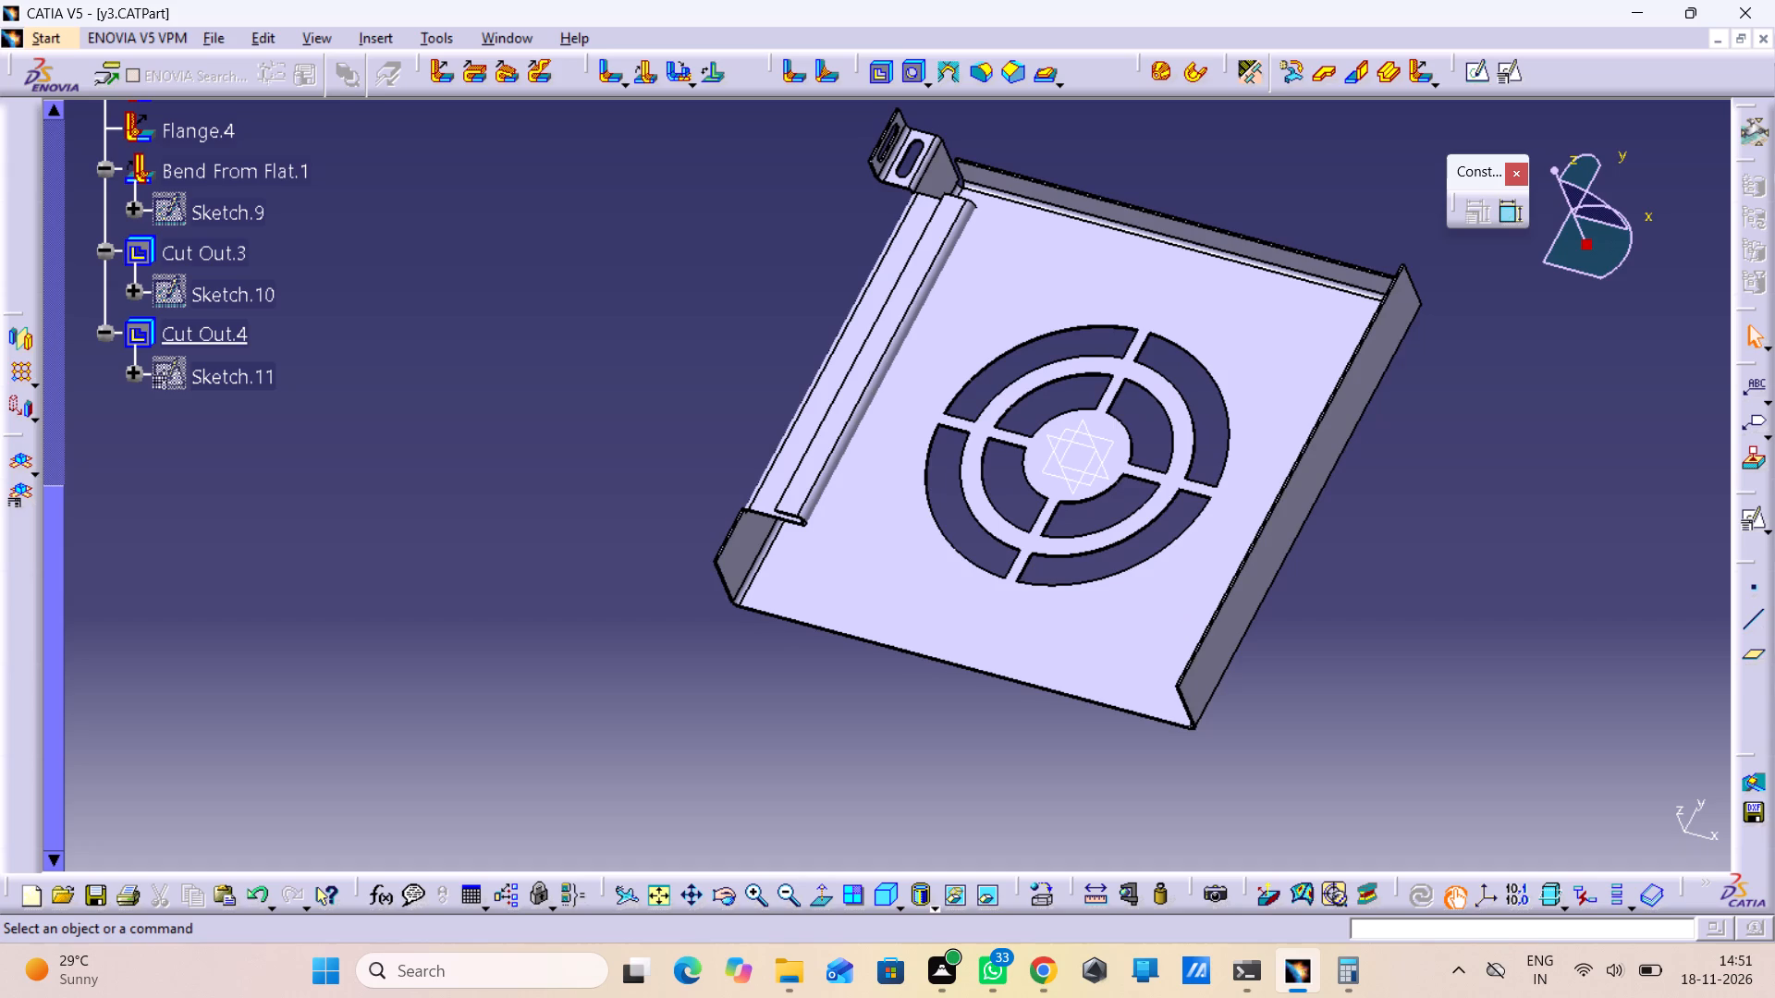
pyautogui.moveTo(612, 708); pyautogui.dragTo(650, 616, button='middle')
pyautogui.moveTo(612, 708); pyautogui.dragTo(650, 616, button='right')
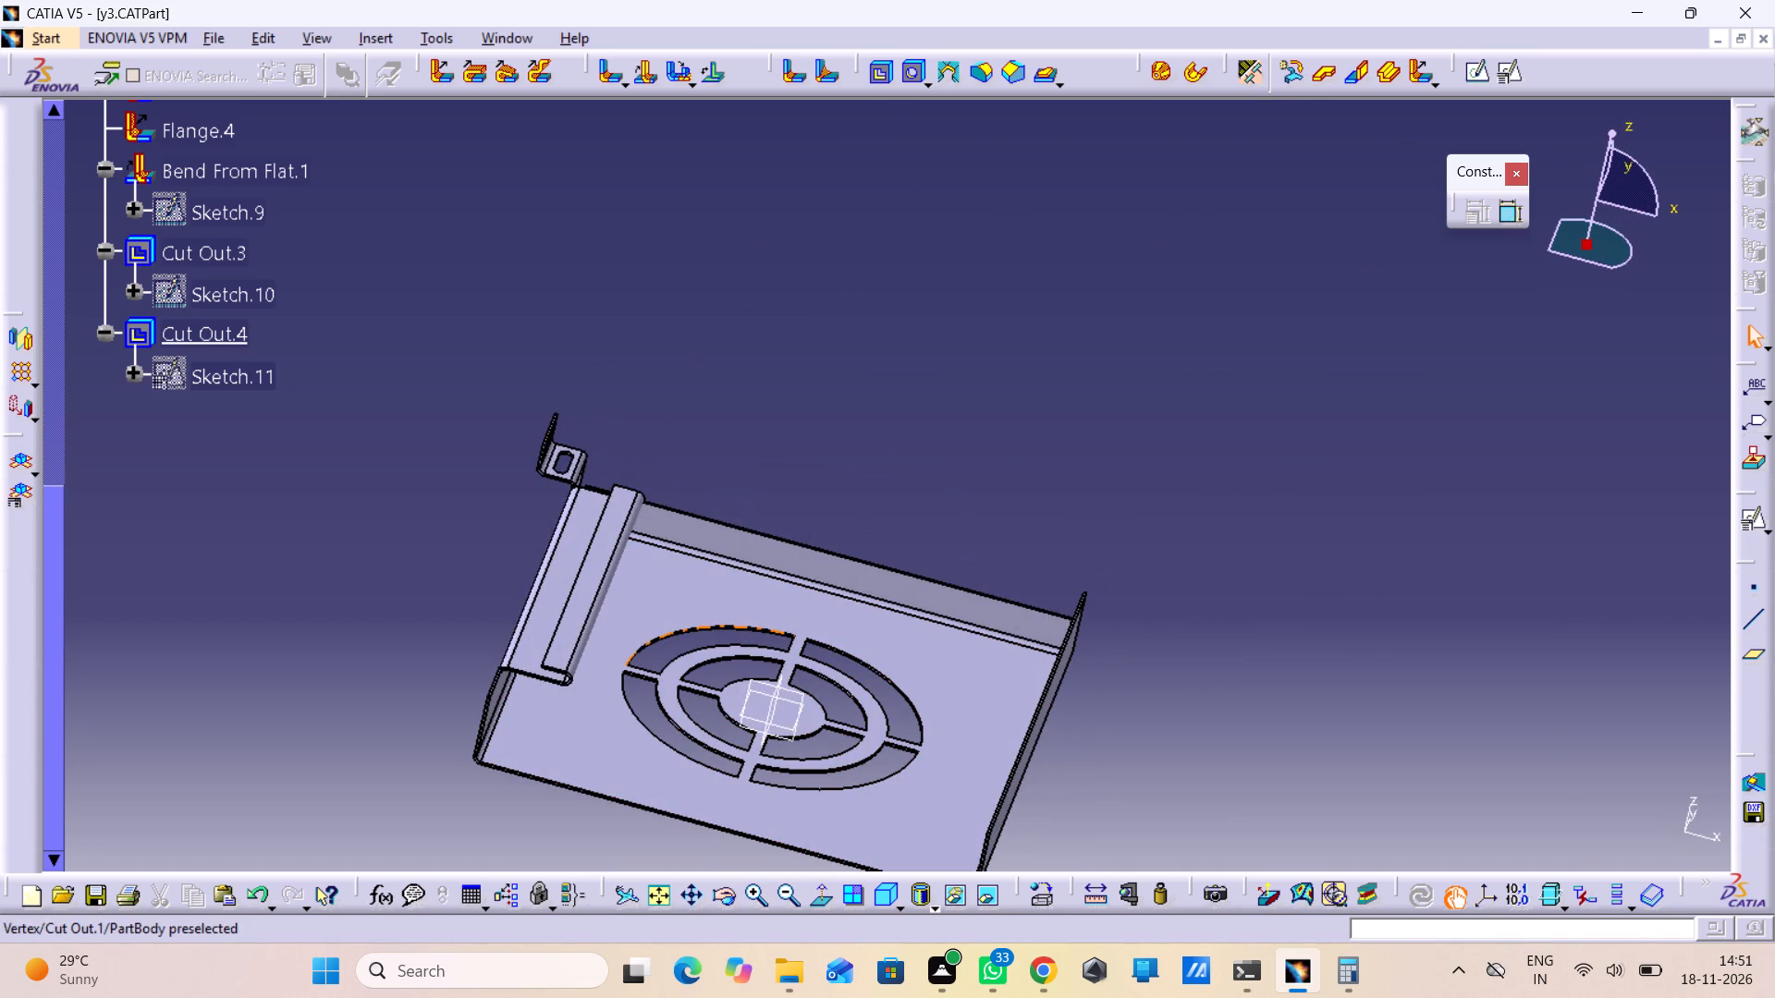
# Add a 13.86 mm flange at 90 degrees with 2 mm radius on the hemmed wall's plain corner edge, reversed to point outward.
pyautogui.moveTo(428, 786); pyautogui.dragTo(440, 718, button='middle')
pyautogui.rightClick(428, 786)
pyautogui.moveTo(459, 706); pyautogui.dragTo(697, 542, button='middle')
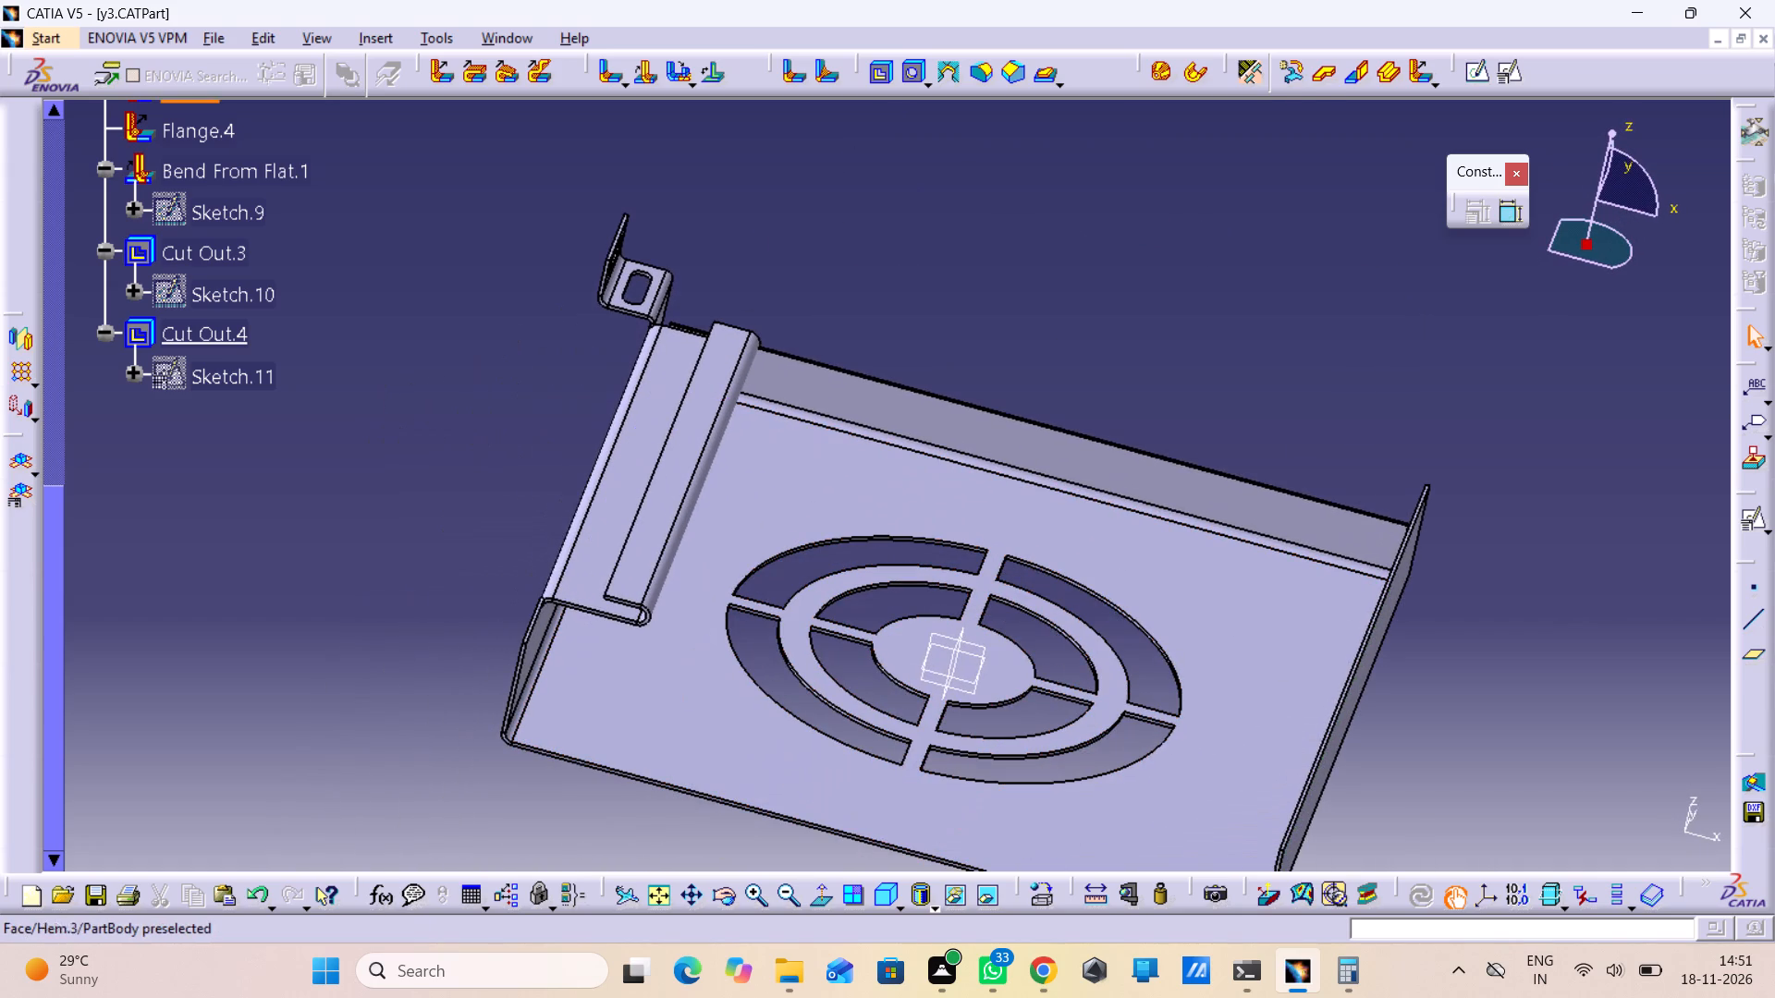
pyautogui.moveTo(415, 702); pyautogui.dragTo(728, 729, button='middle')
pyautogui.moveTo(415, 702); pyautogui.dragTo(734, 729, button='right')
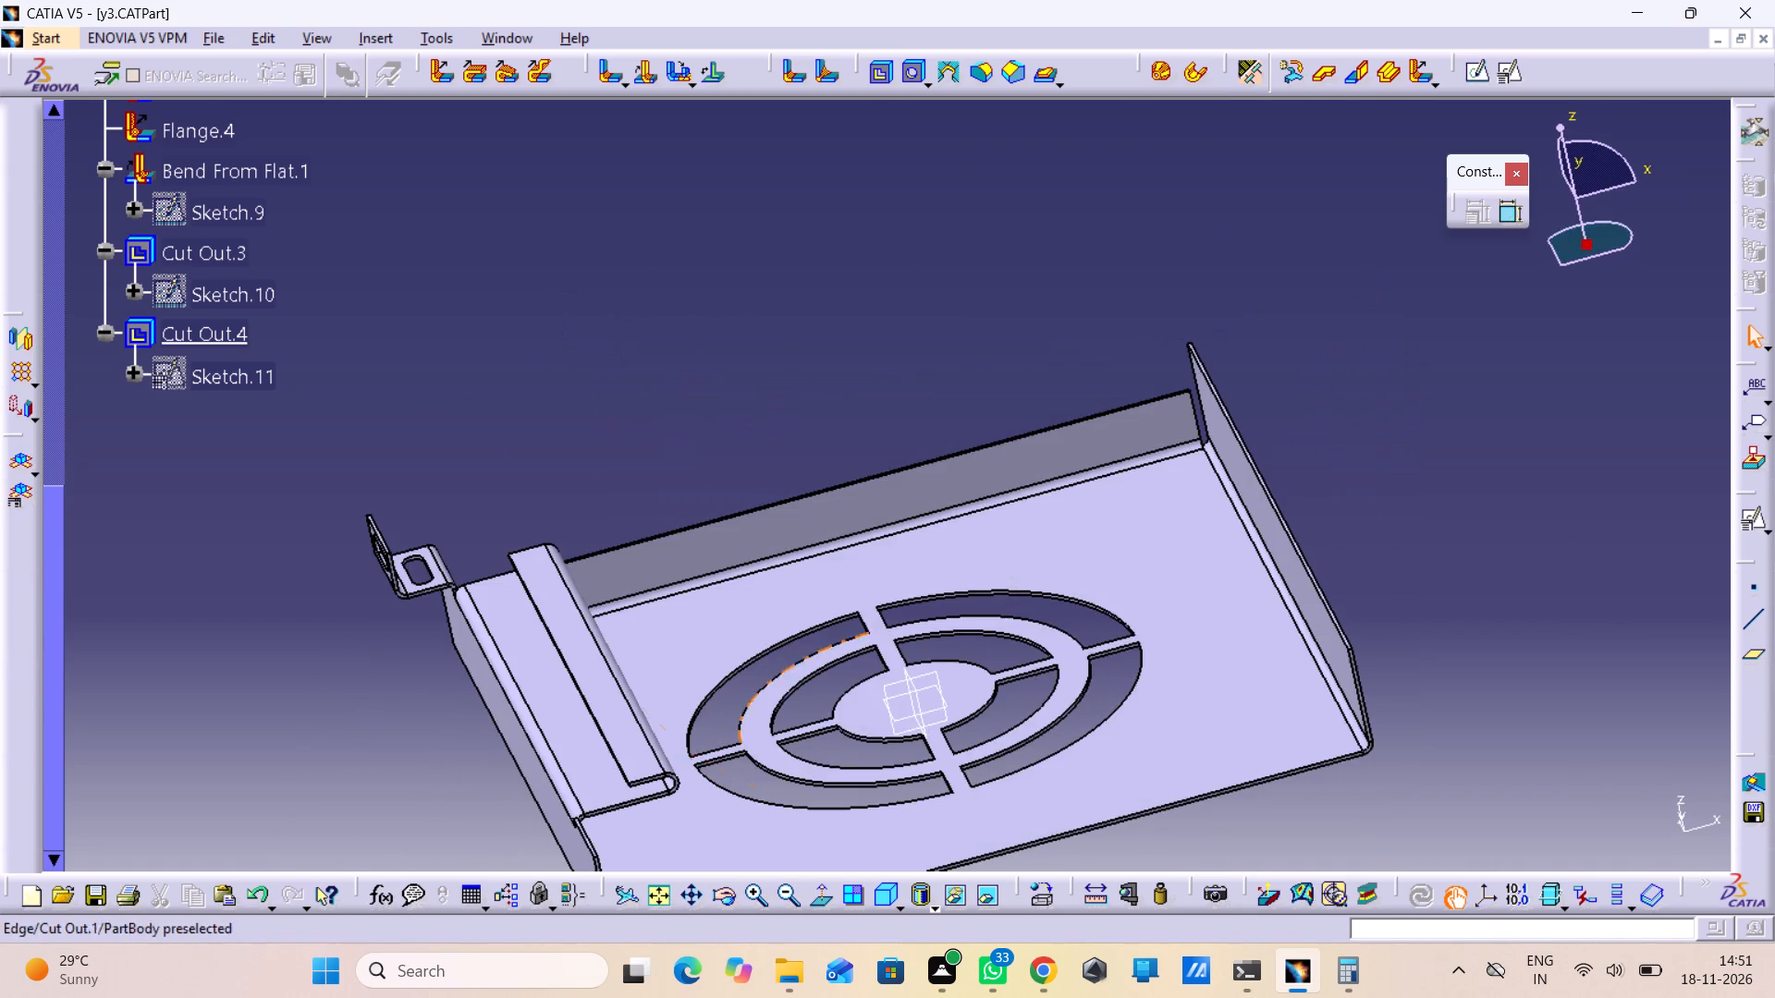
pyautogui.moveTo(1205, 732); pyautogui.dragTo(1218, 558, button='middle')
pyautogui.moveTo(1300, 748); pyautogui.dragTo(1305, 722, button='middle')
pyautogui.moveTo(1300, 748); pyautogui.dragTo(1305, 722, button='right')
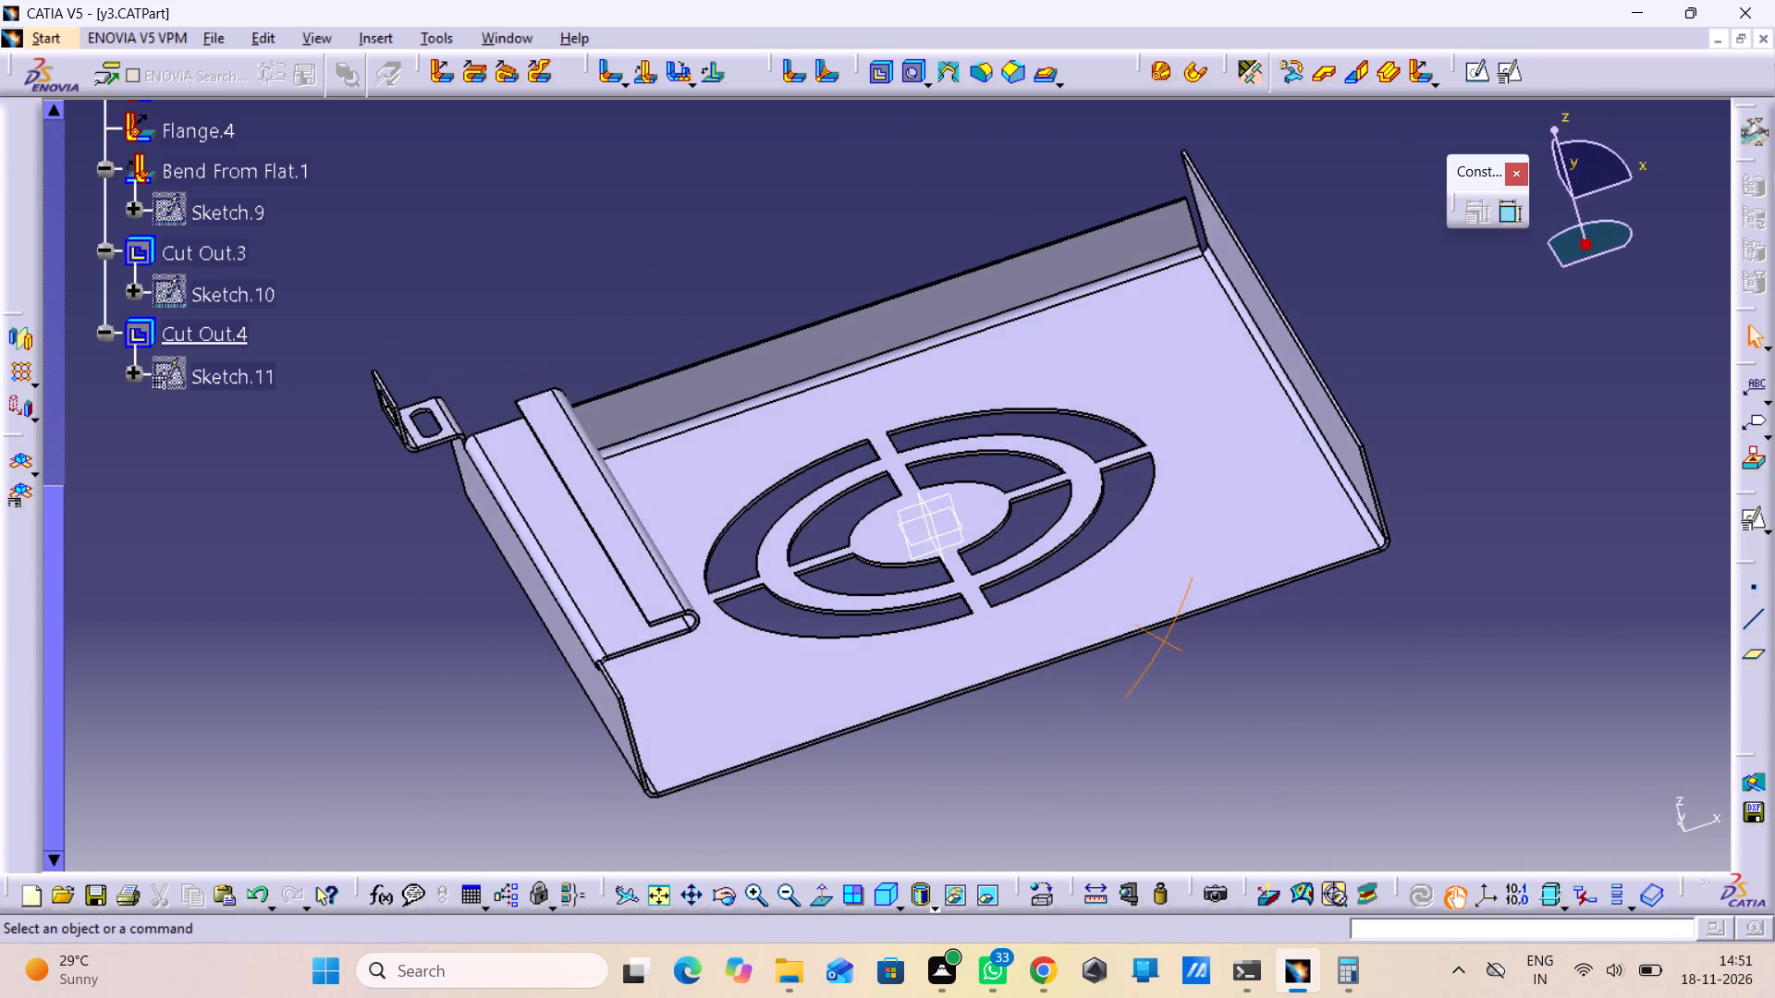
pyautogui.moveTo(1305, 722); pyautogui.dragTo(1304, 688, button='right')
pyautogui.moveTo(1305, 722); pyautogui.dragTo(1259, 716, button='middle')
pyautogui.moveTo(973, 854); pyautogui.dragTo(985, 761, button='middle')
pyautogui.rightClick(973, 854)
pyautogui.moveTo(995, 763); pyautogui.dragTo(1140, 587, button='middle')
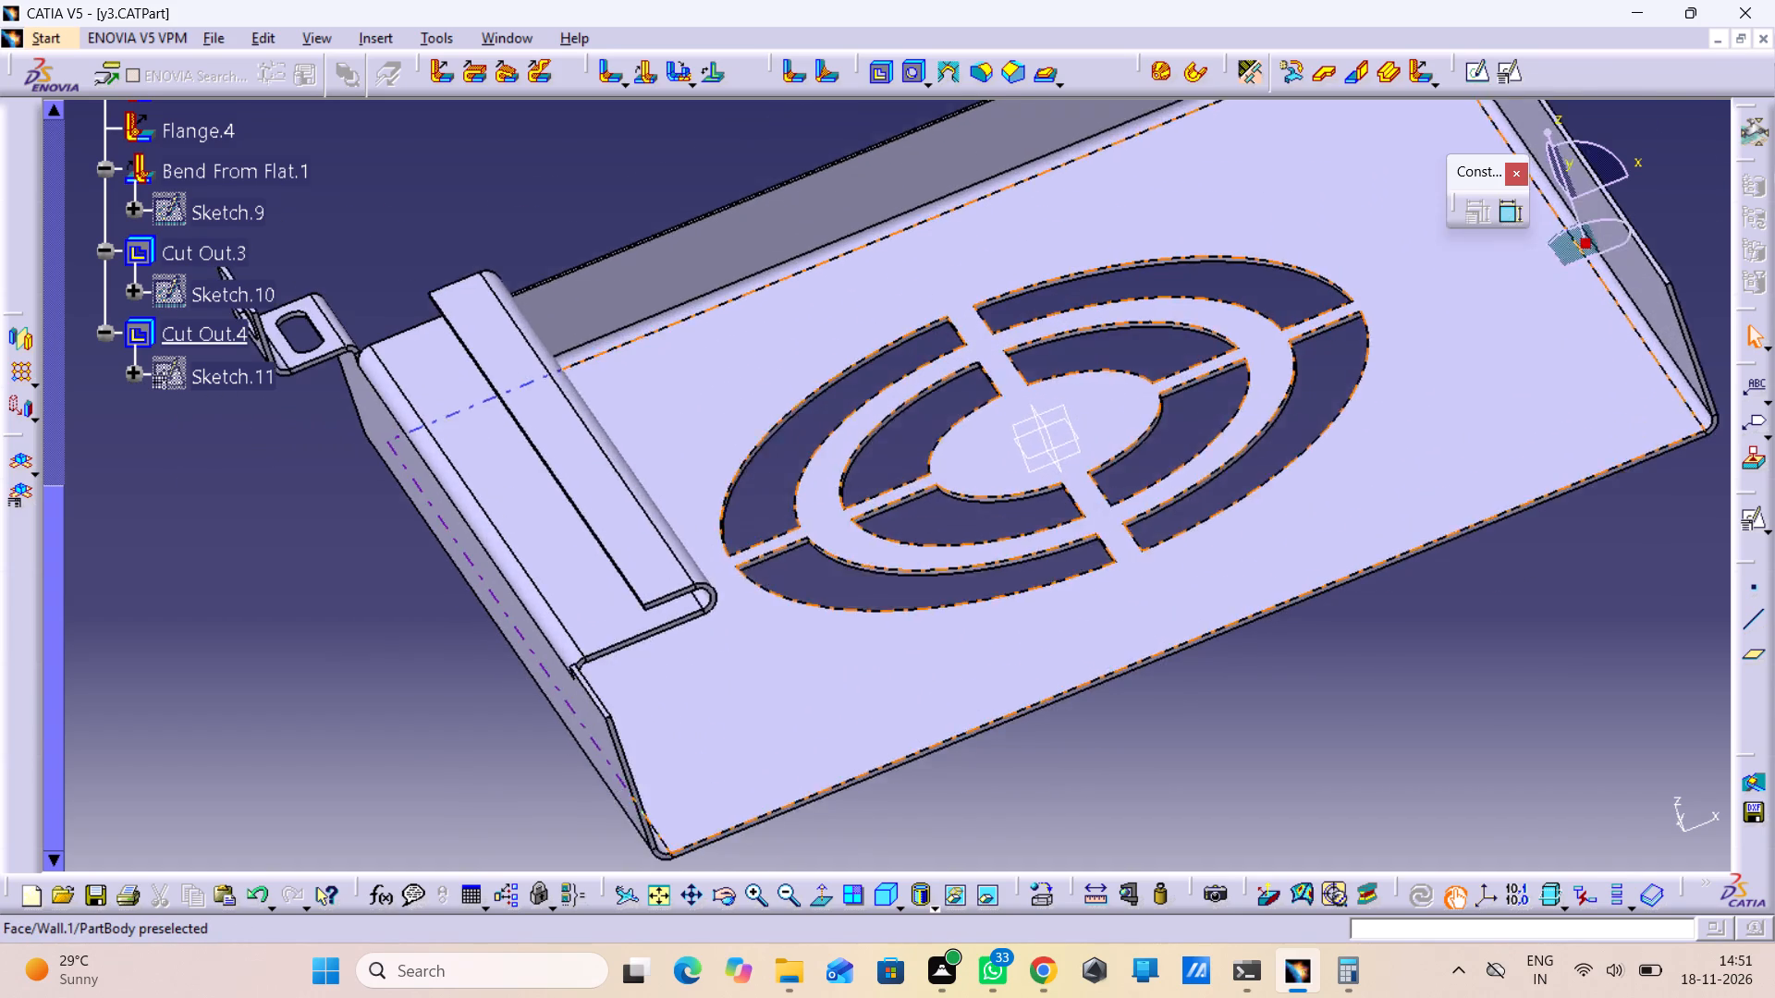
pyautogui.moveTo(1140, 587); pyautogui.dragTo(1164, 520, button='middle')
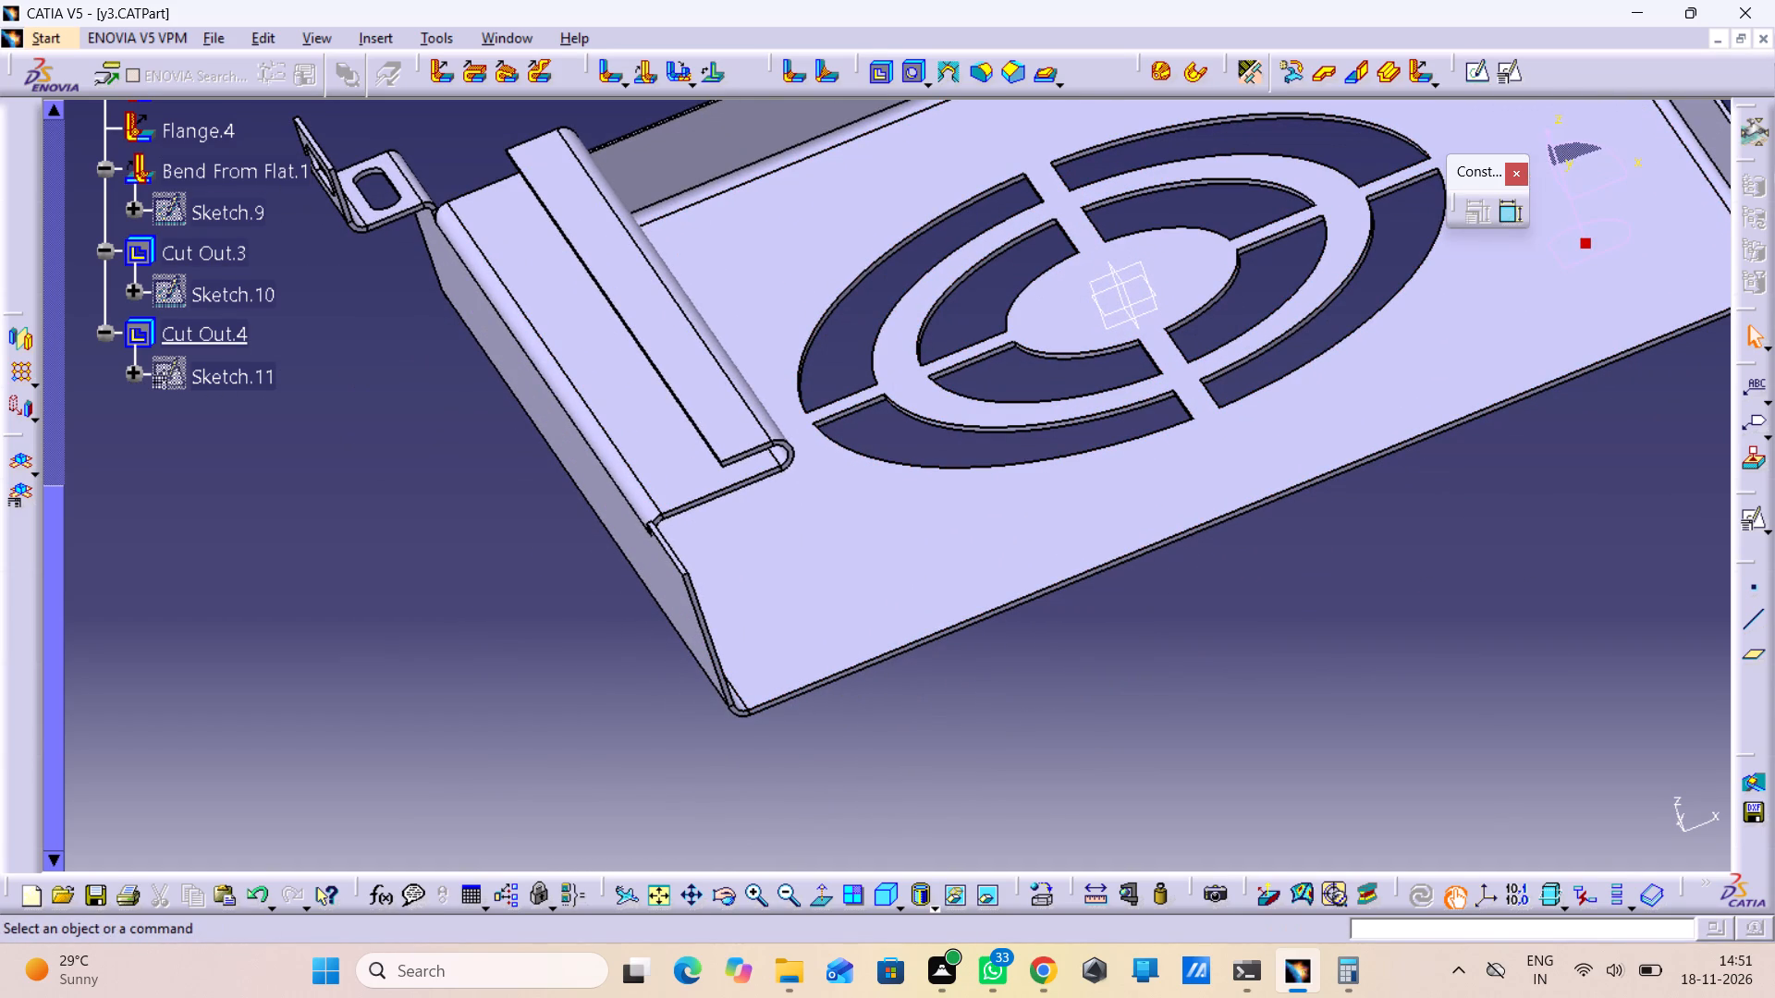
pyautogui.click(439, 71)
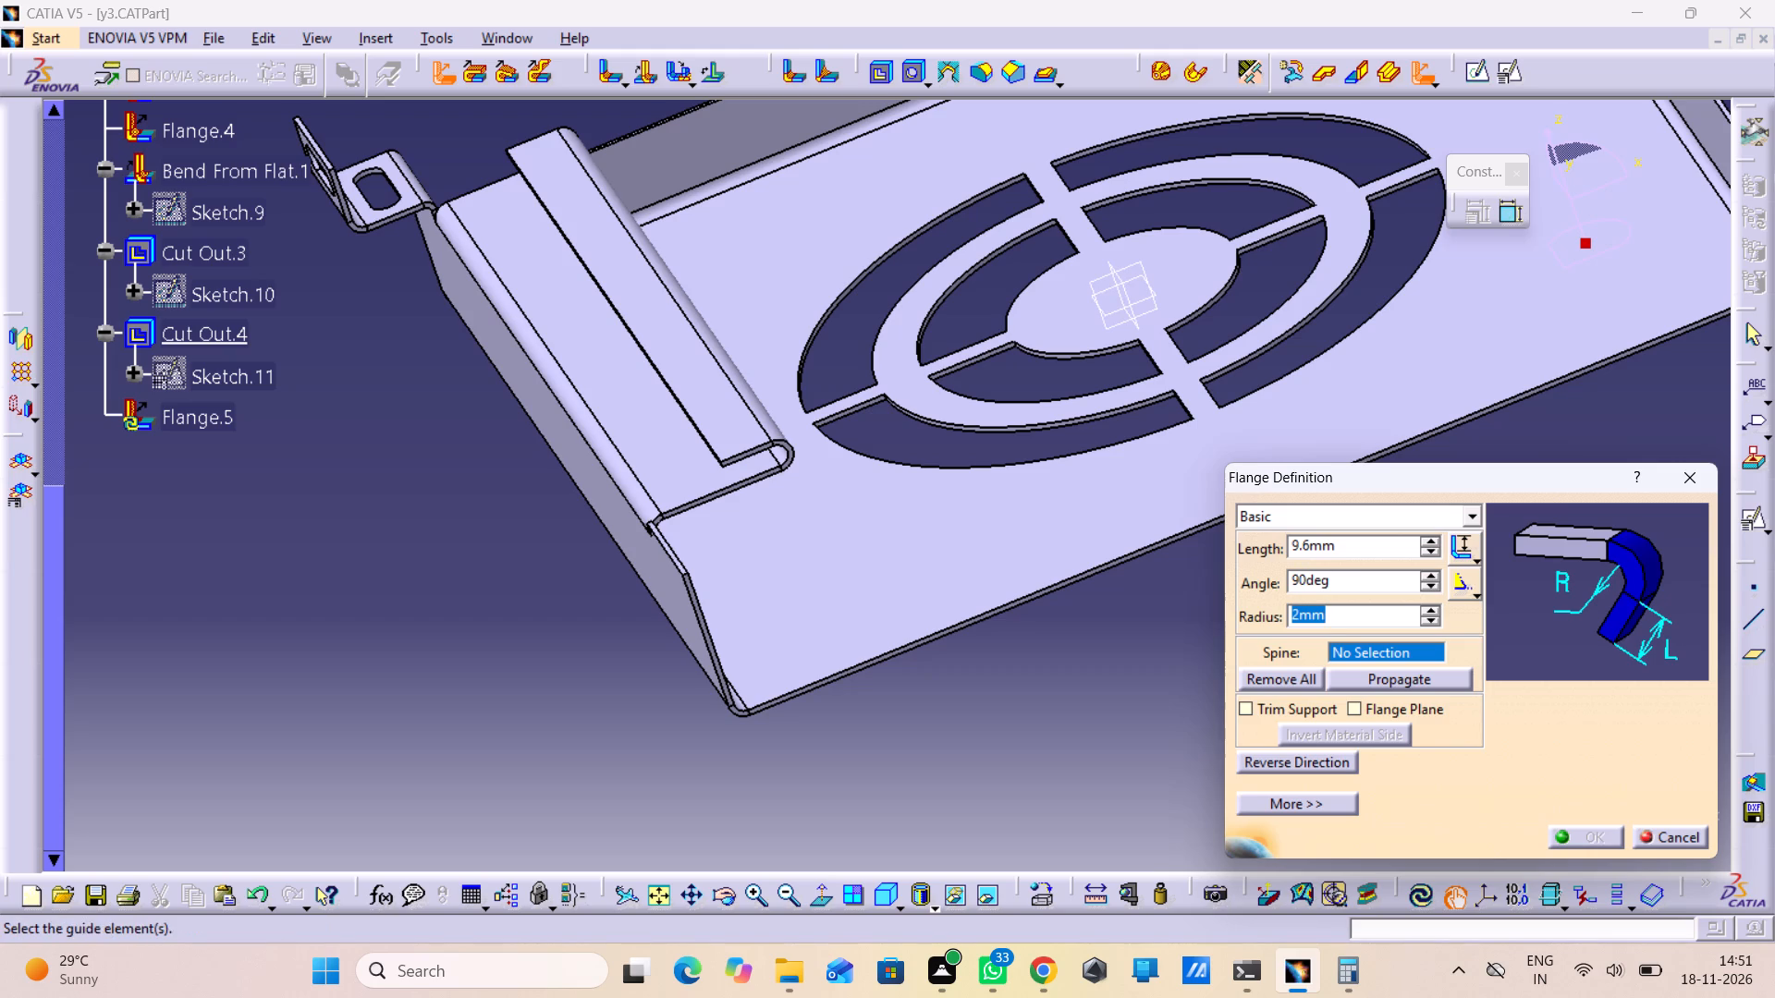
pyautogui.click(667, 556)
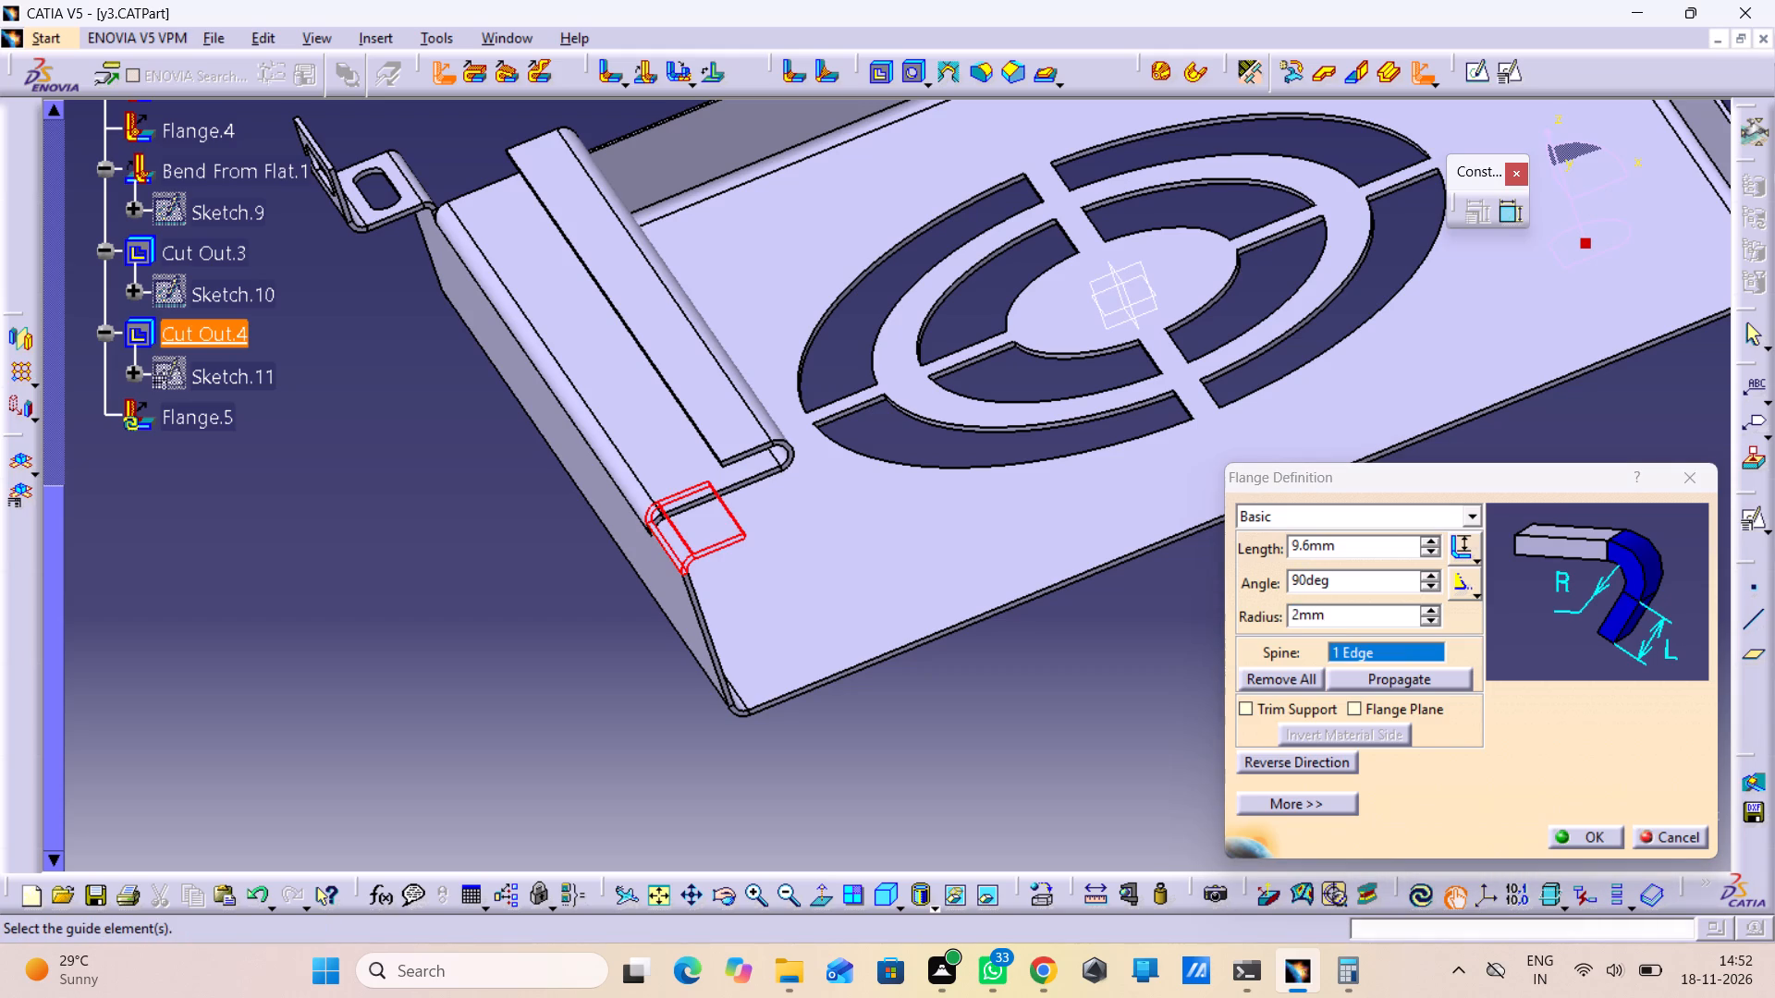
pyautogui.click(1309, 772)
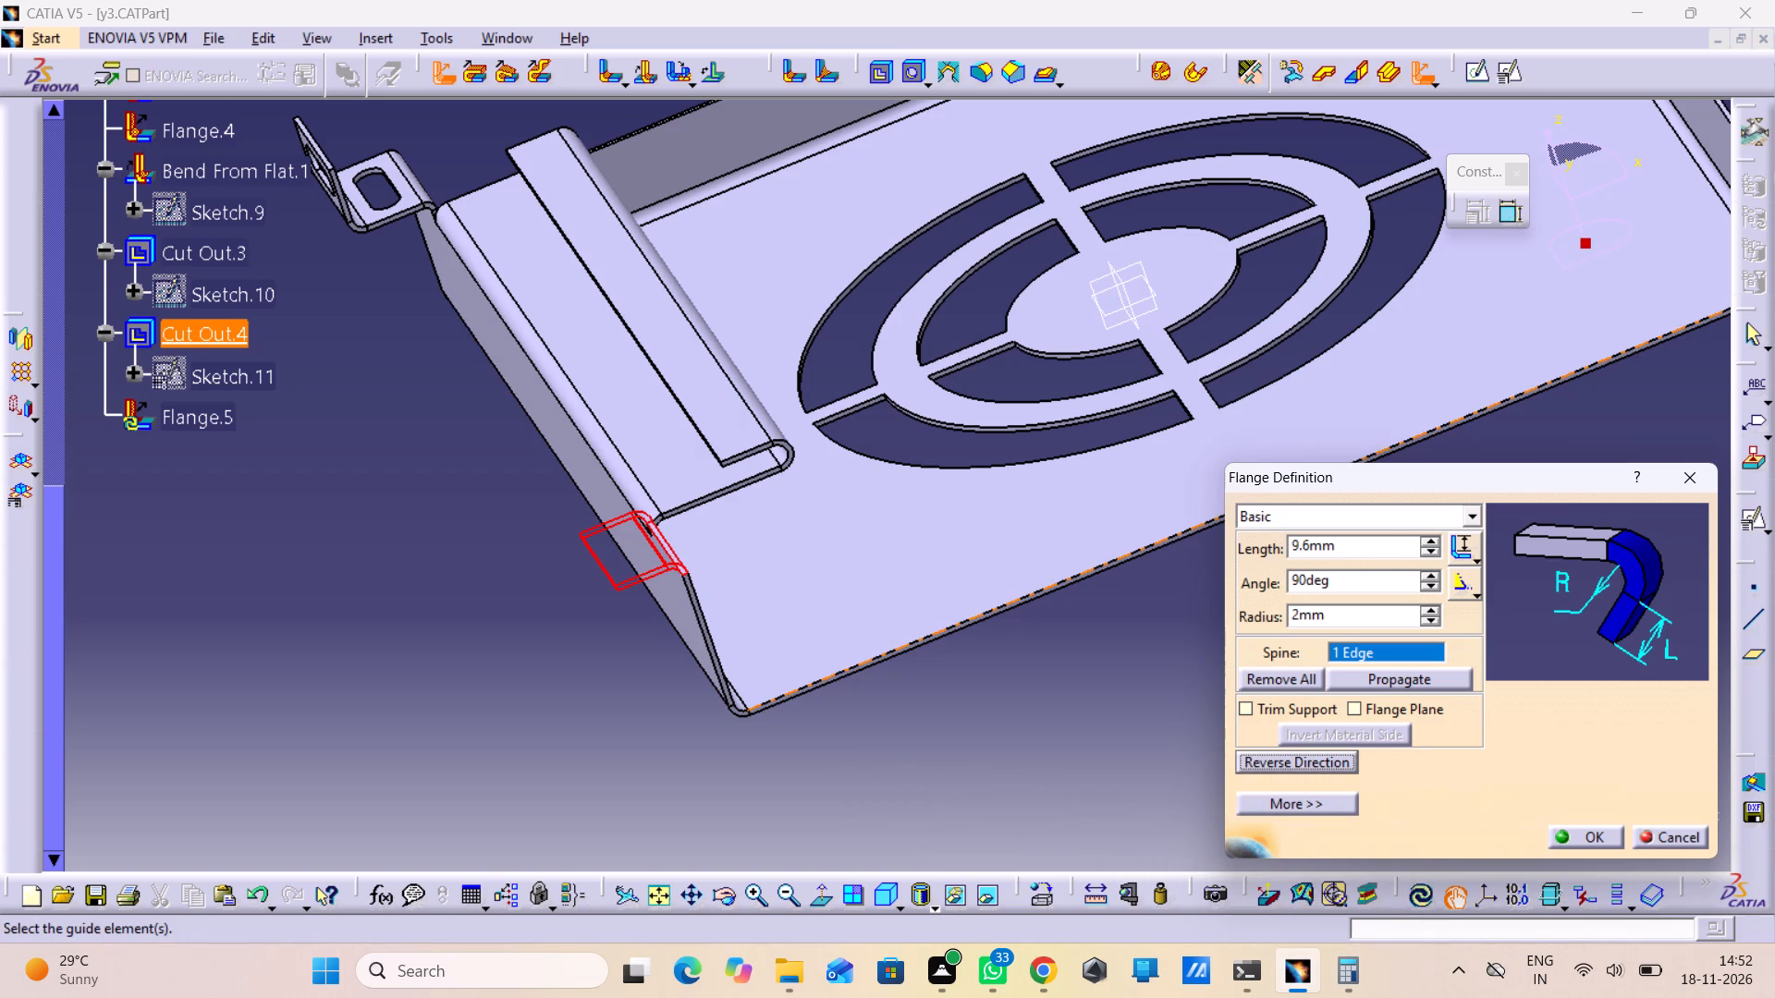
pyautogui.moveTo(1352, 547); pyautogui.dragTo(931, 608)
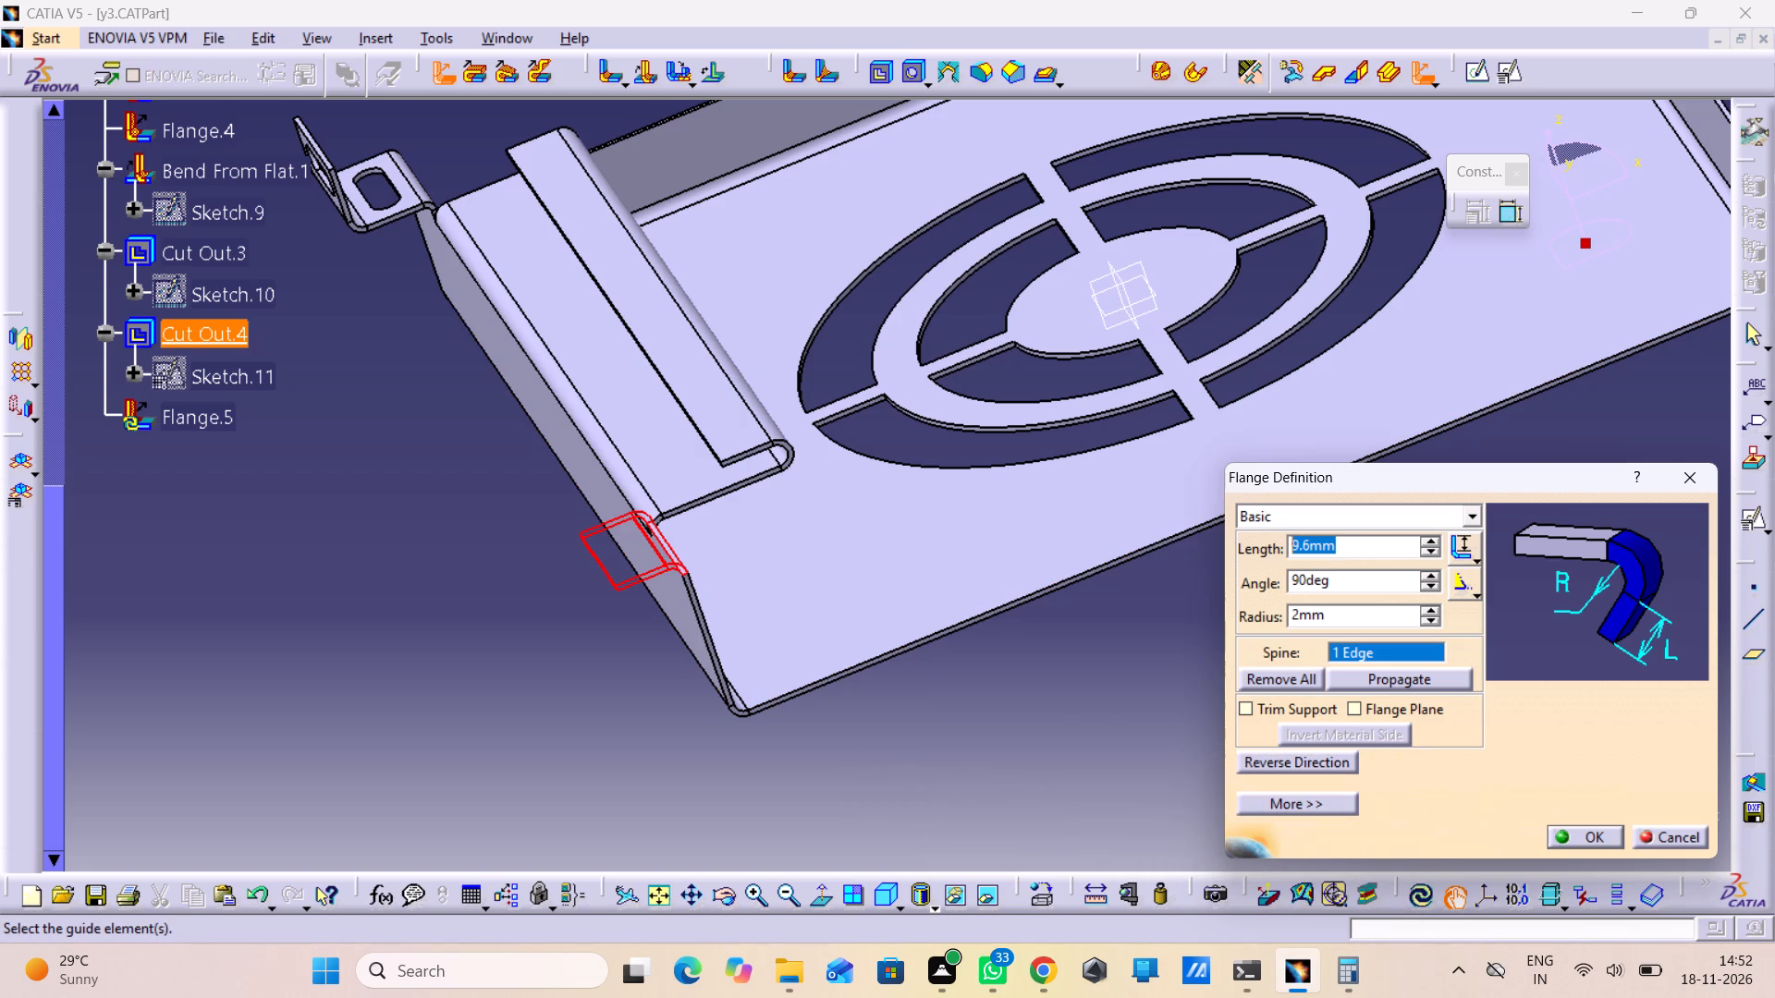
pyautogui.write('13.')
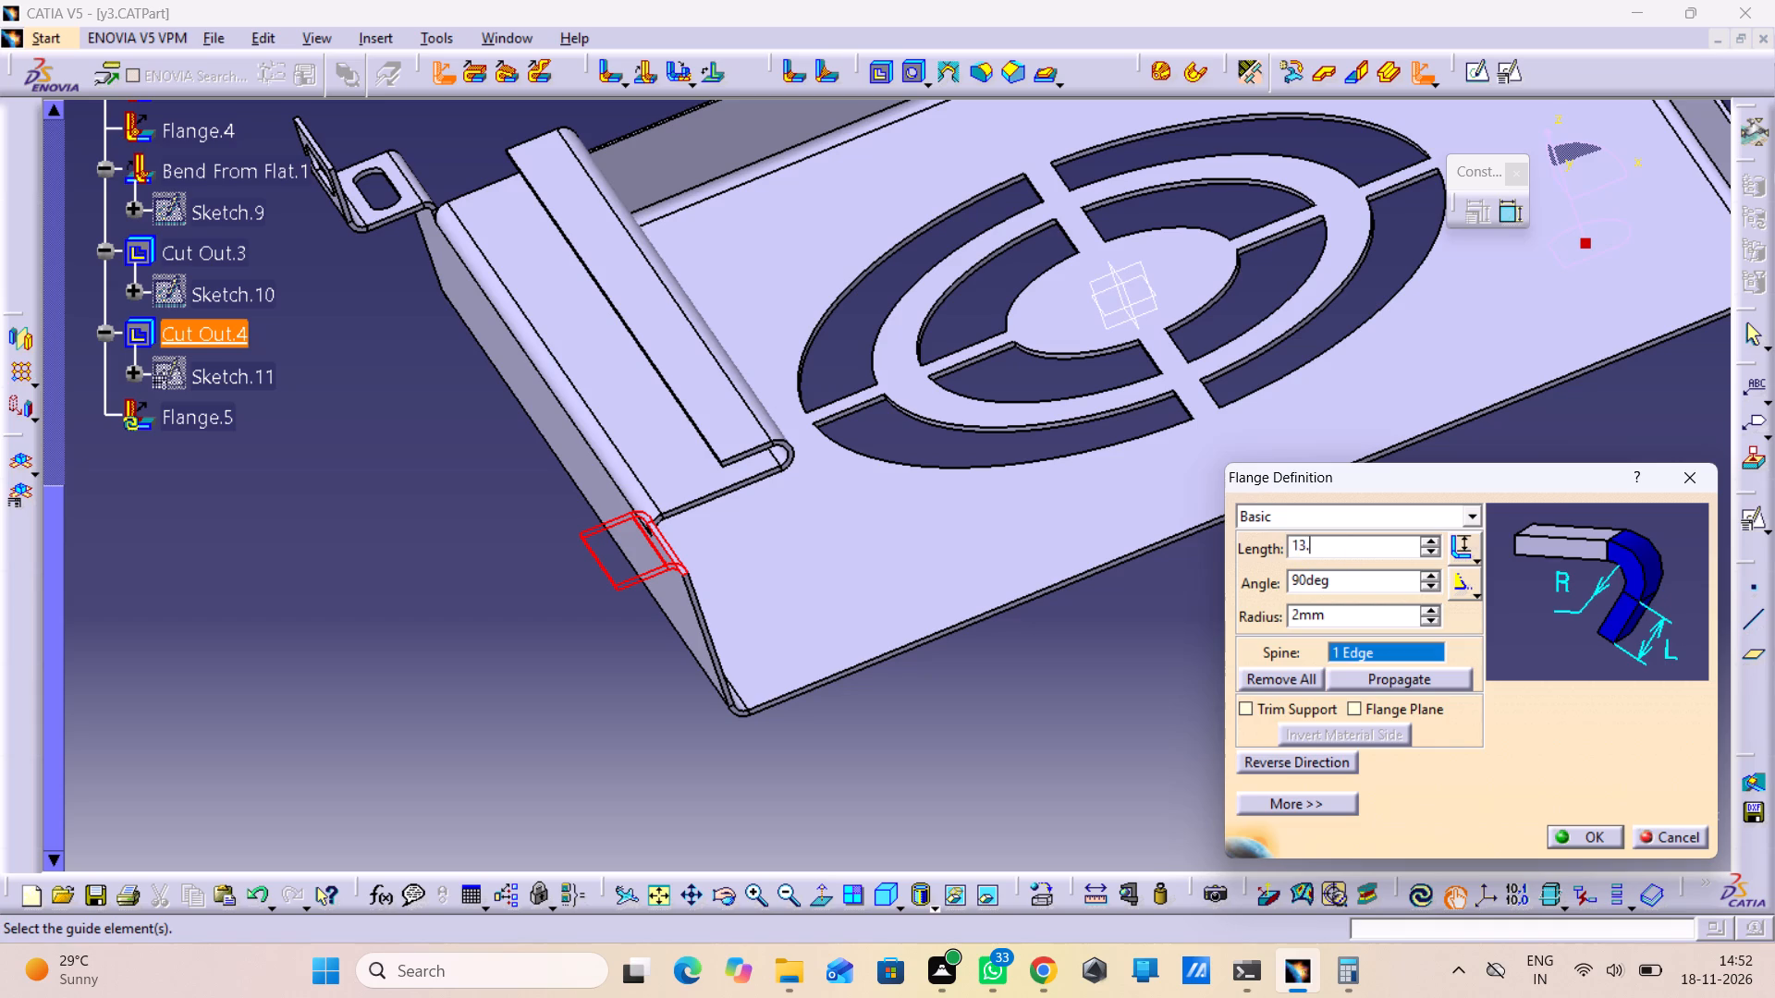
pyautogui.write('86')
pyautogui.press('Return')
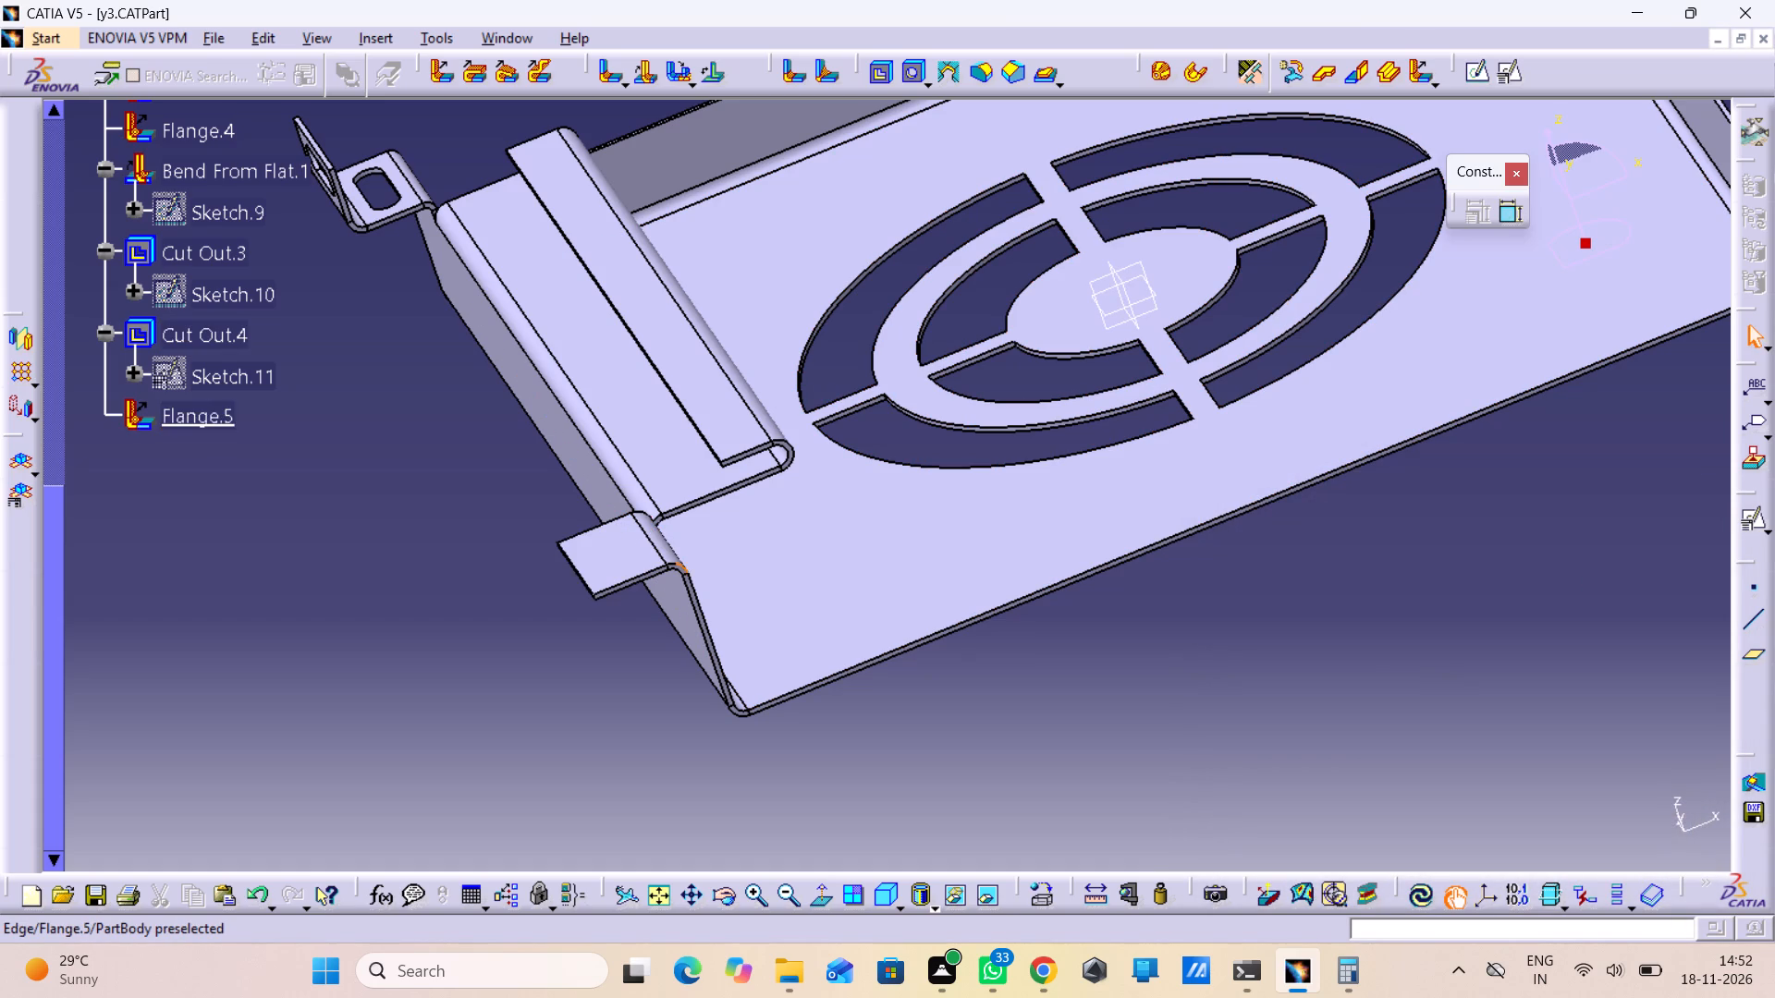
# Create a positioned sketch on the new corner flange's flat face and draw a vertical axis about 36 mm long through the flange.
pyautogui.click(616, 552)
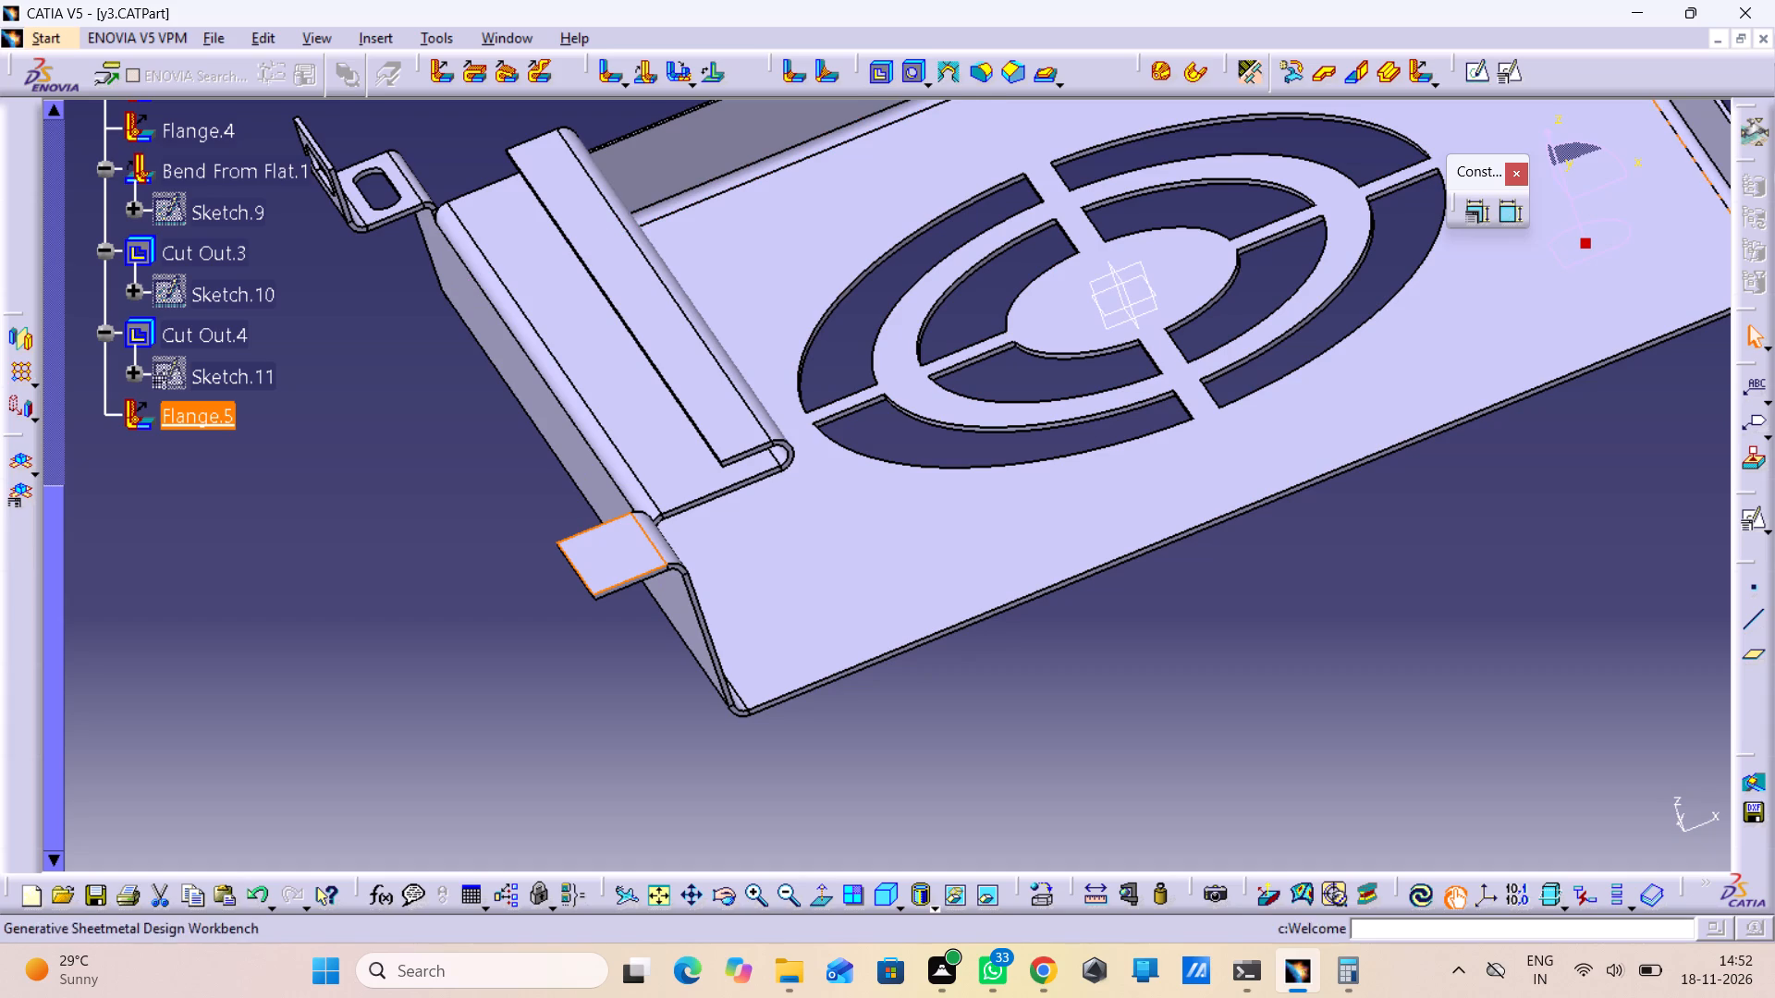
pyautogui.click(1505, 79)
pyautogui.click(1575, 834)
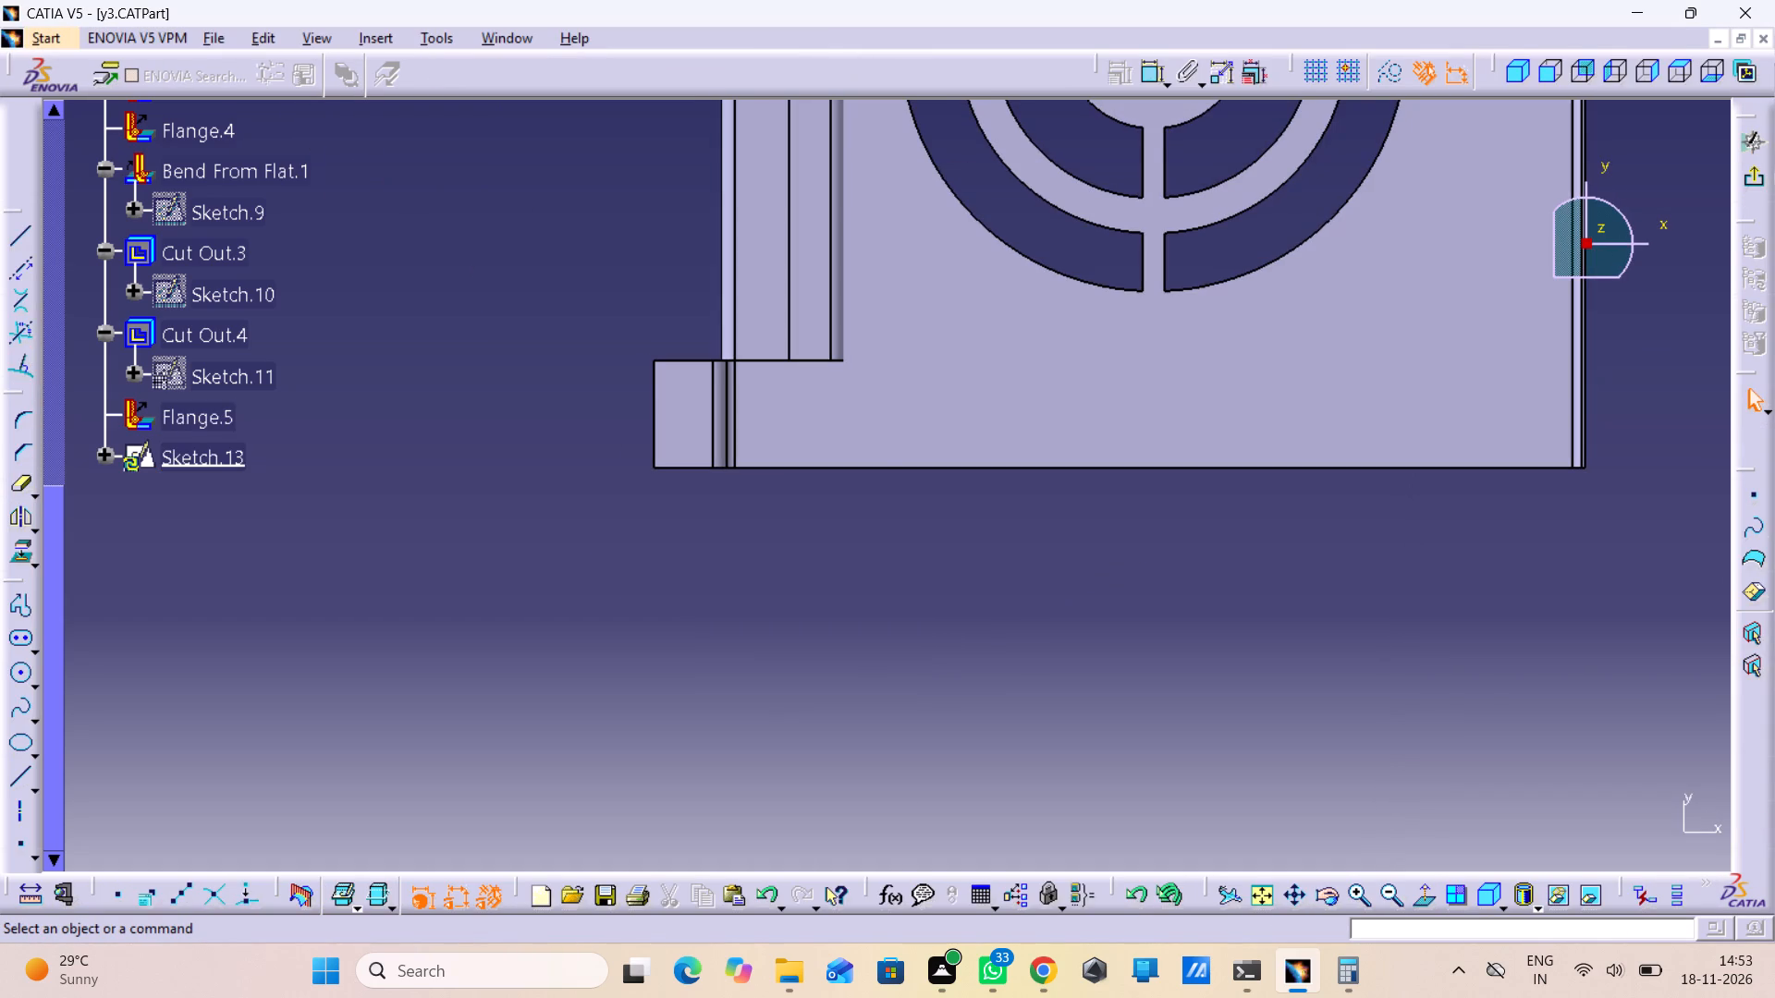
pyautogui.moveTo(808, 503); pyautogui.dragTo(823, 615, button='middle')
pyautogui.rightClick(820, 566)
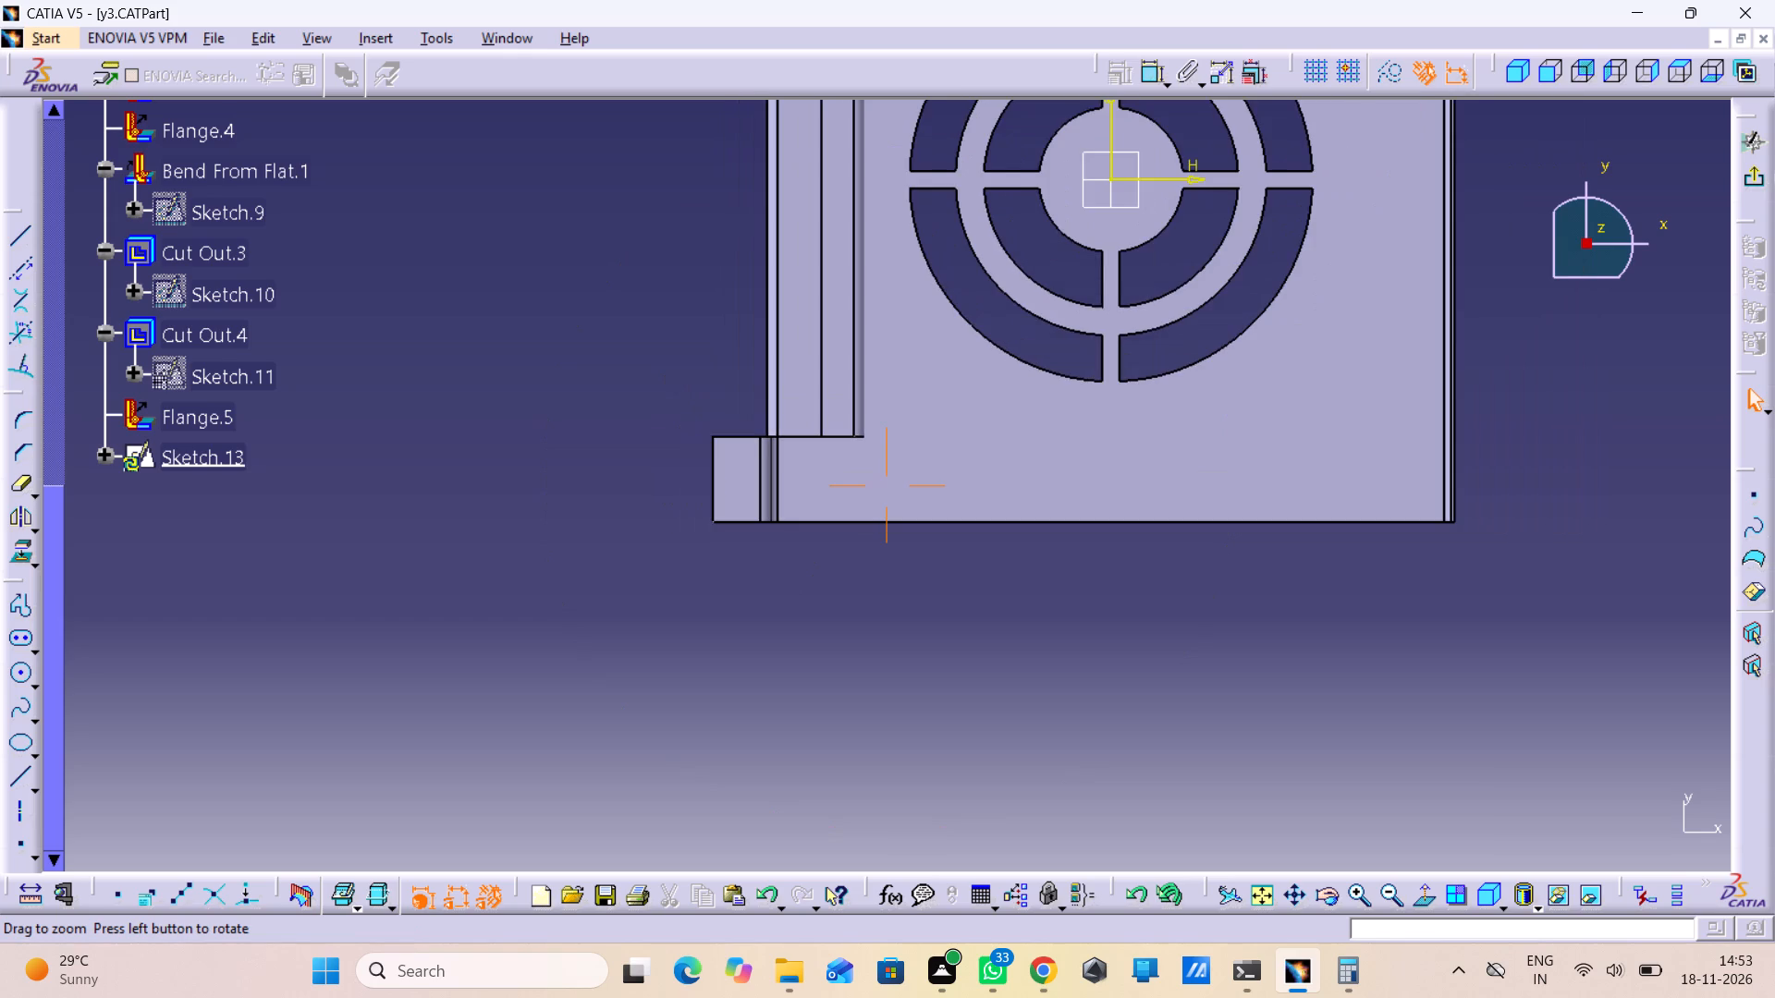
pyautogui.moveTo(823, 615); pyautogui.dragTo(826, 560, button='middle')
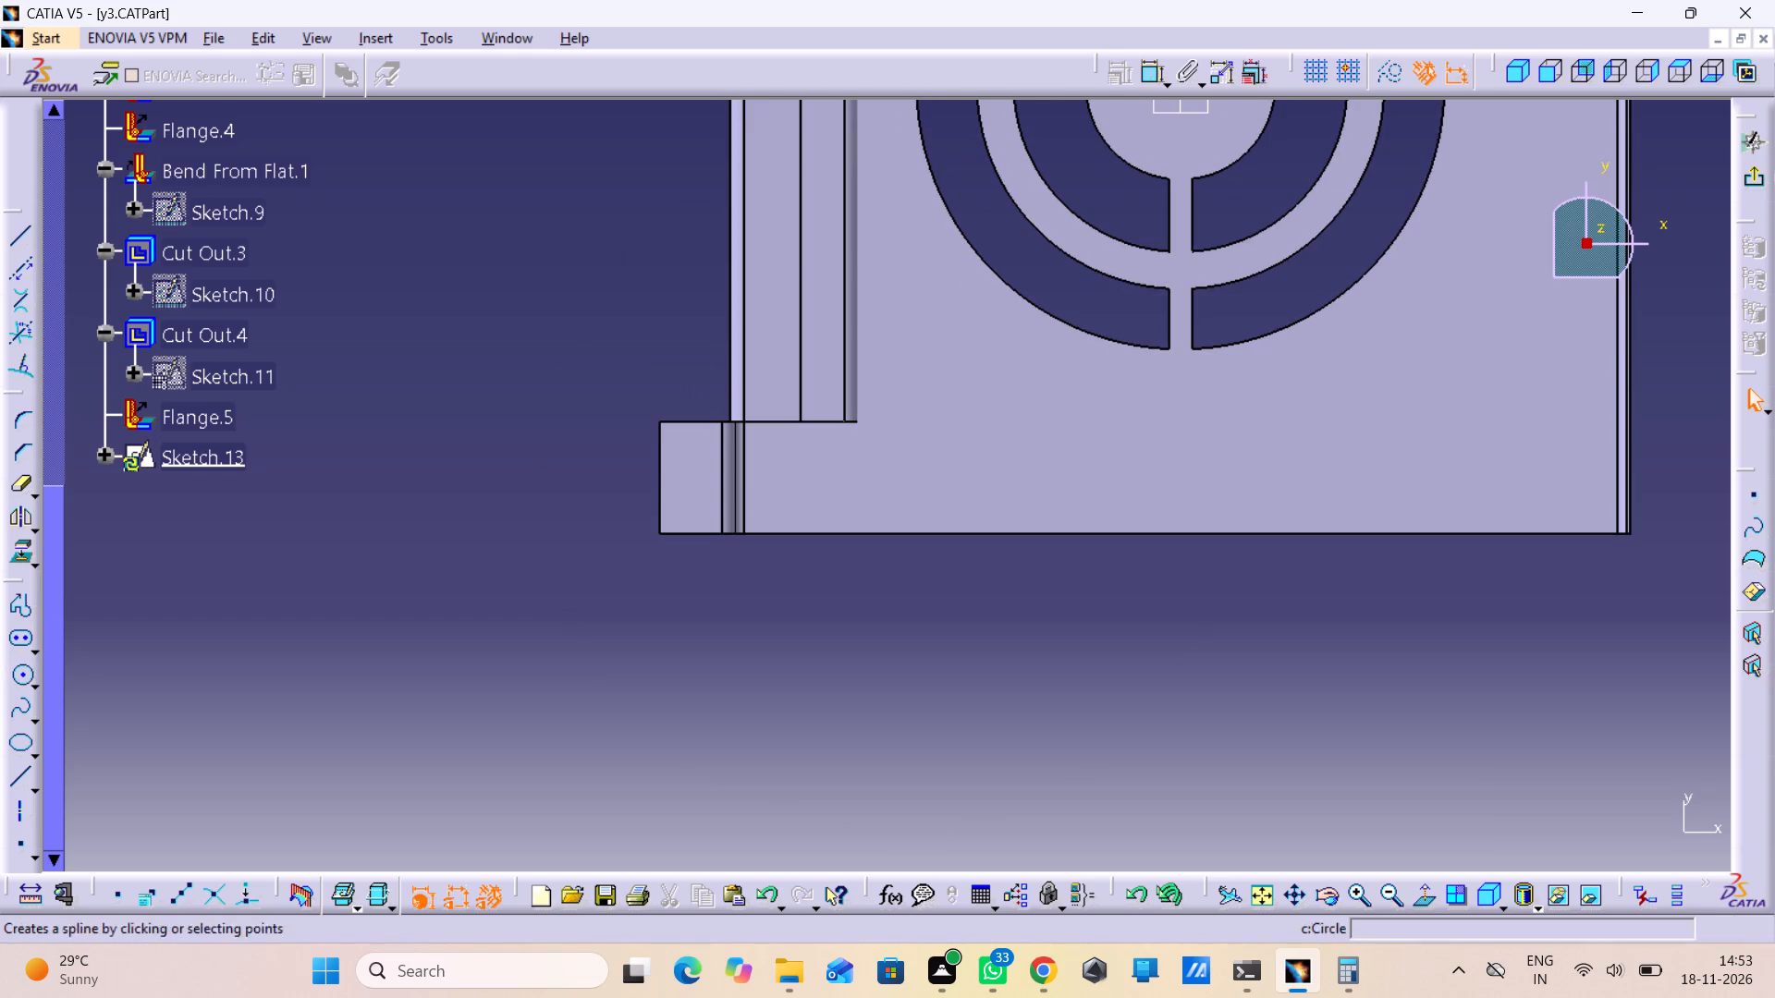
pyautogui.click(17, 802)
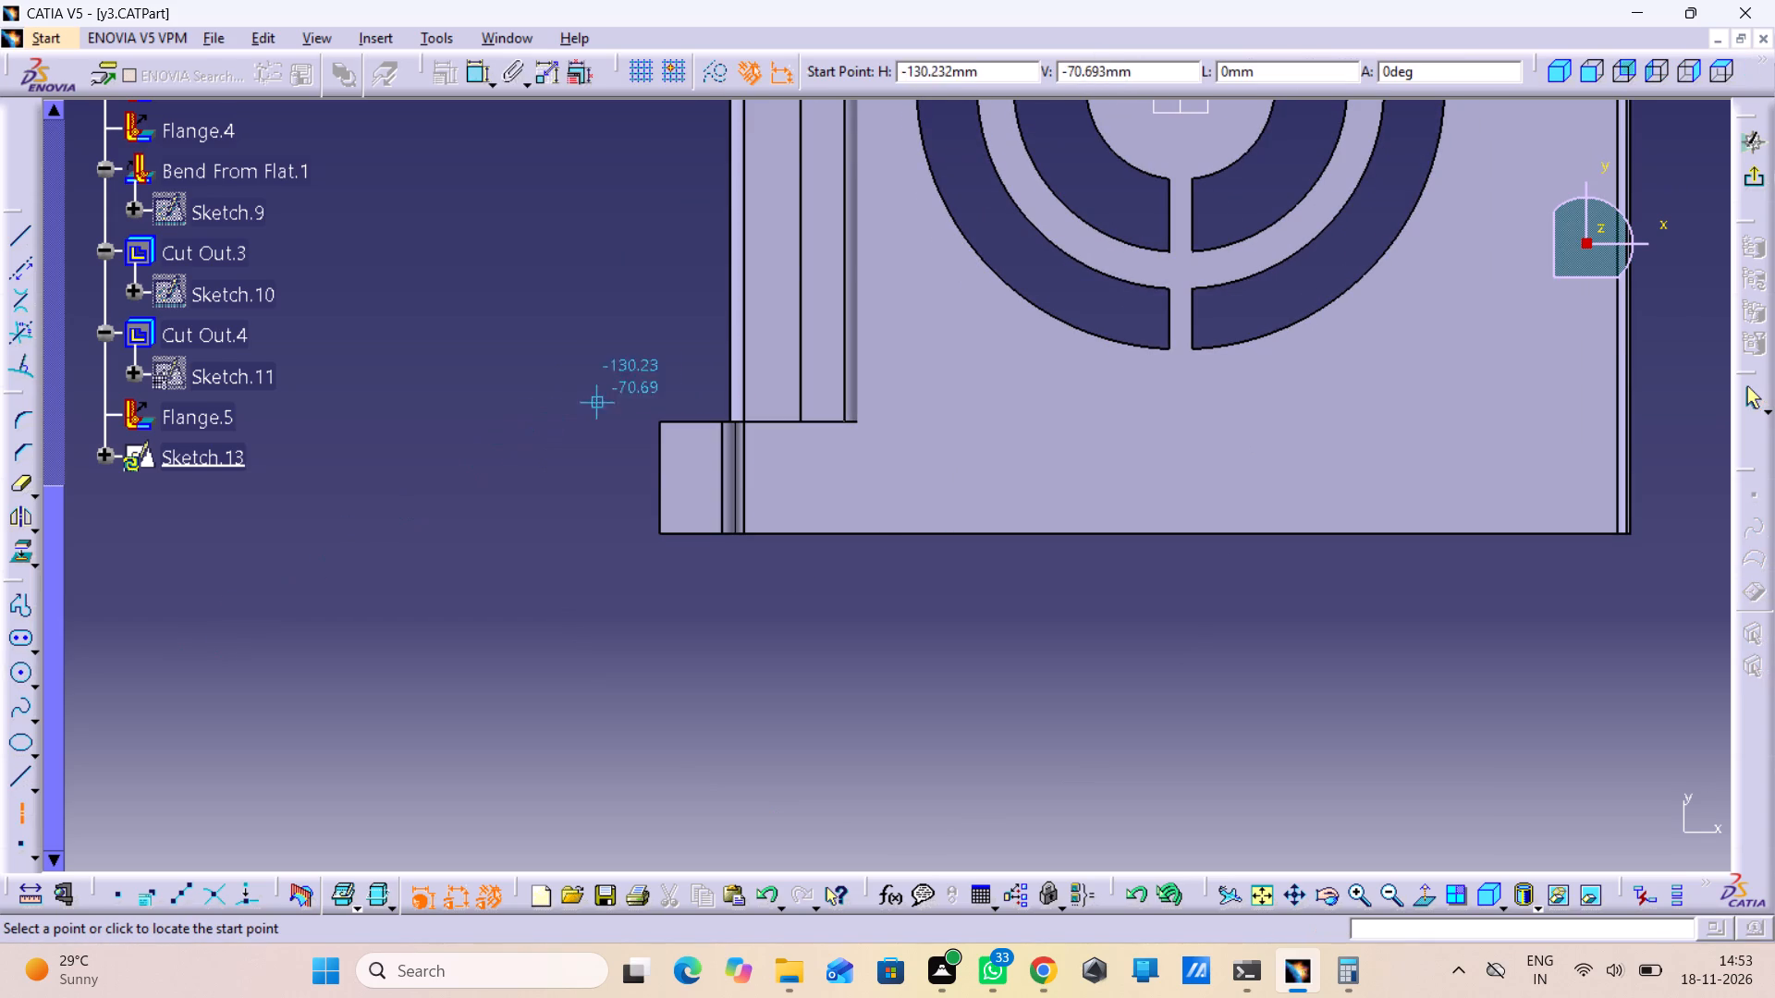
pyautogui.moveTo(664, 470); pyautogui.dragTo(661, 327, button='middle')
pyautogui.rightClick(664, 470)
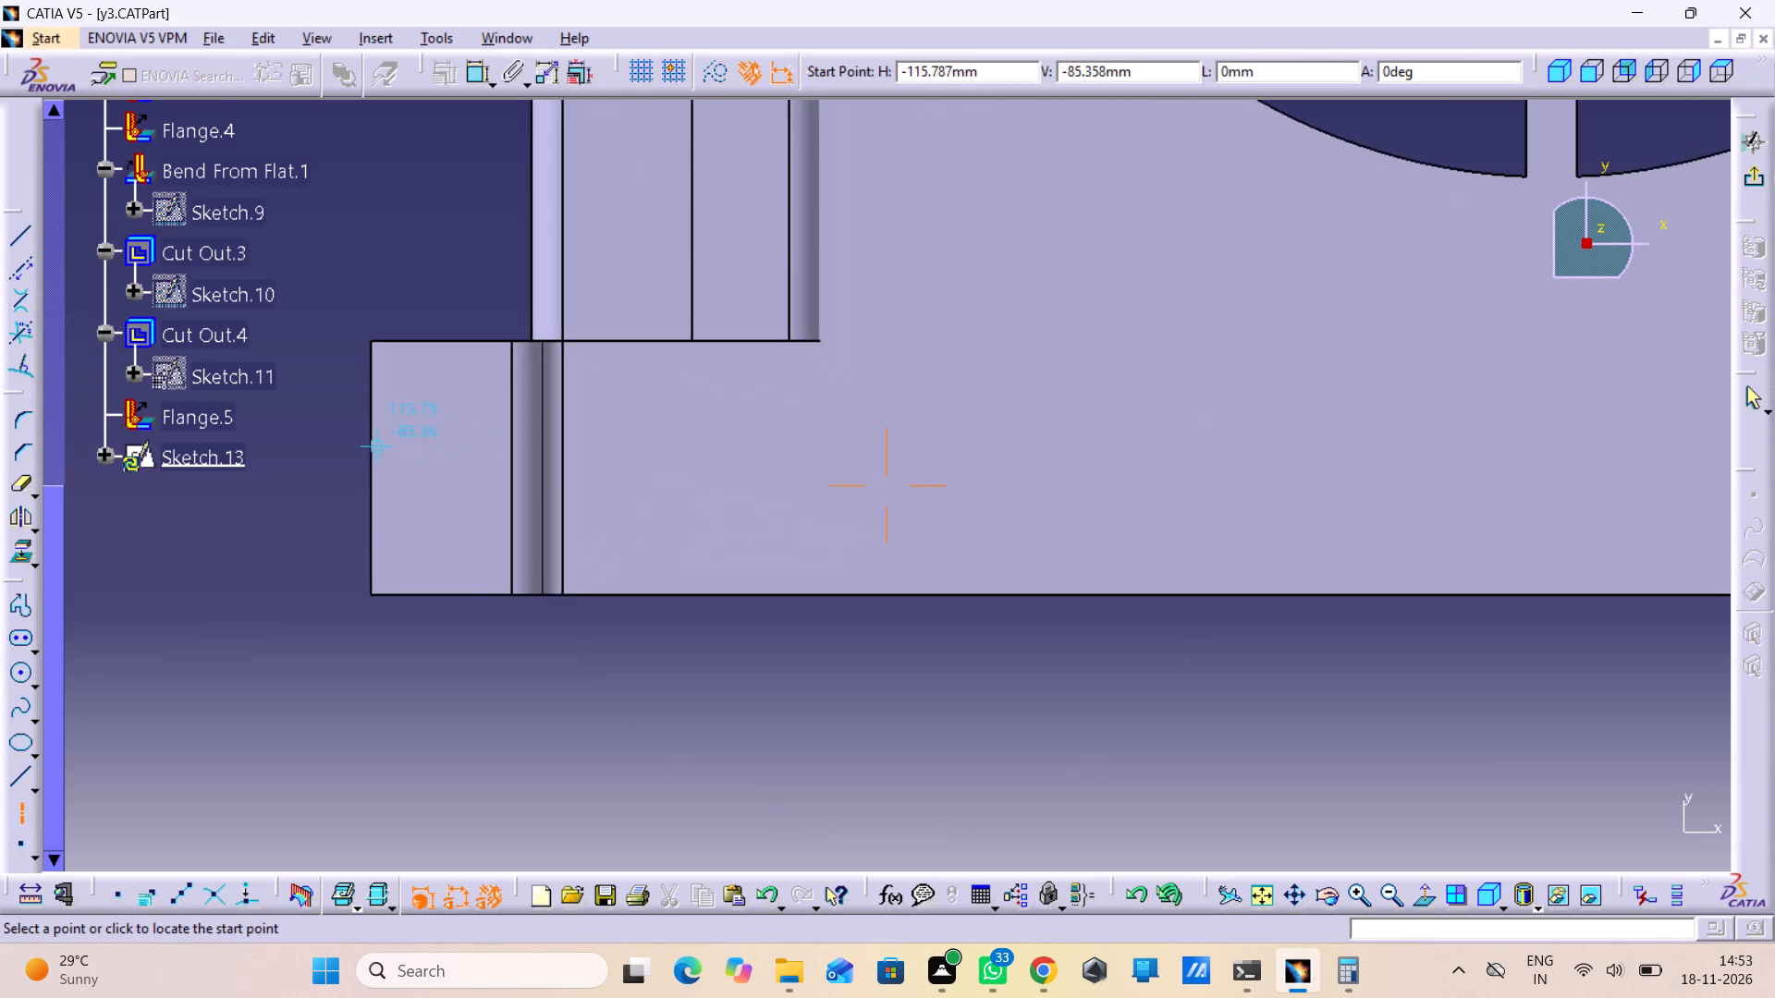
pyautogui.moveTo(661, 327); pyautogui.dragTo(648, 283, button='middle')
pyautogui.moveTo(728, 310); pyautogui.dragTo(1084, 362, button='middle')
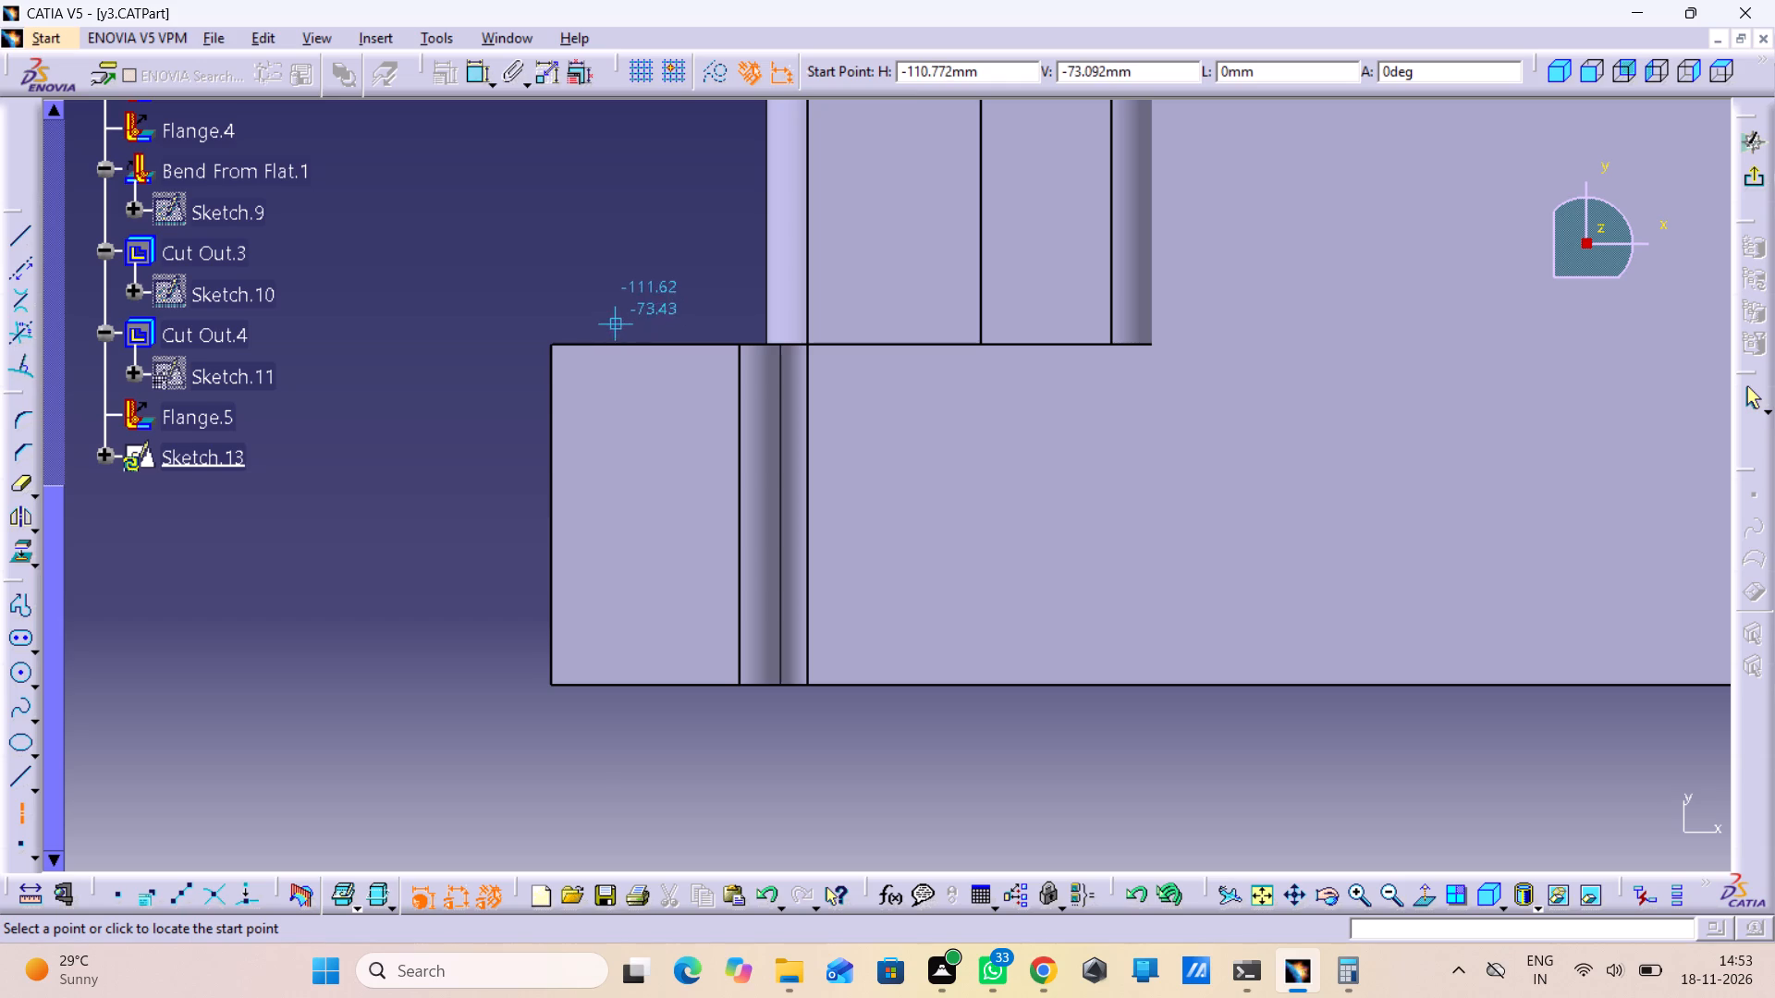
pyautogui.click(644, 314)
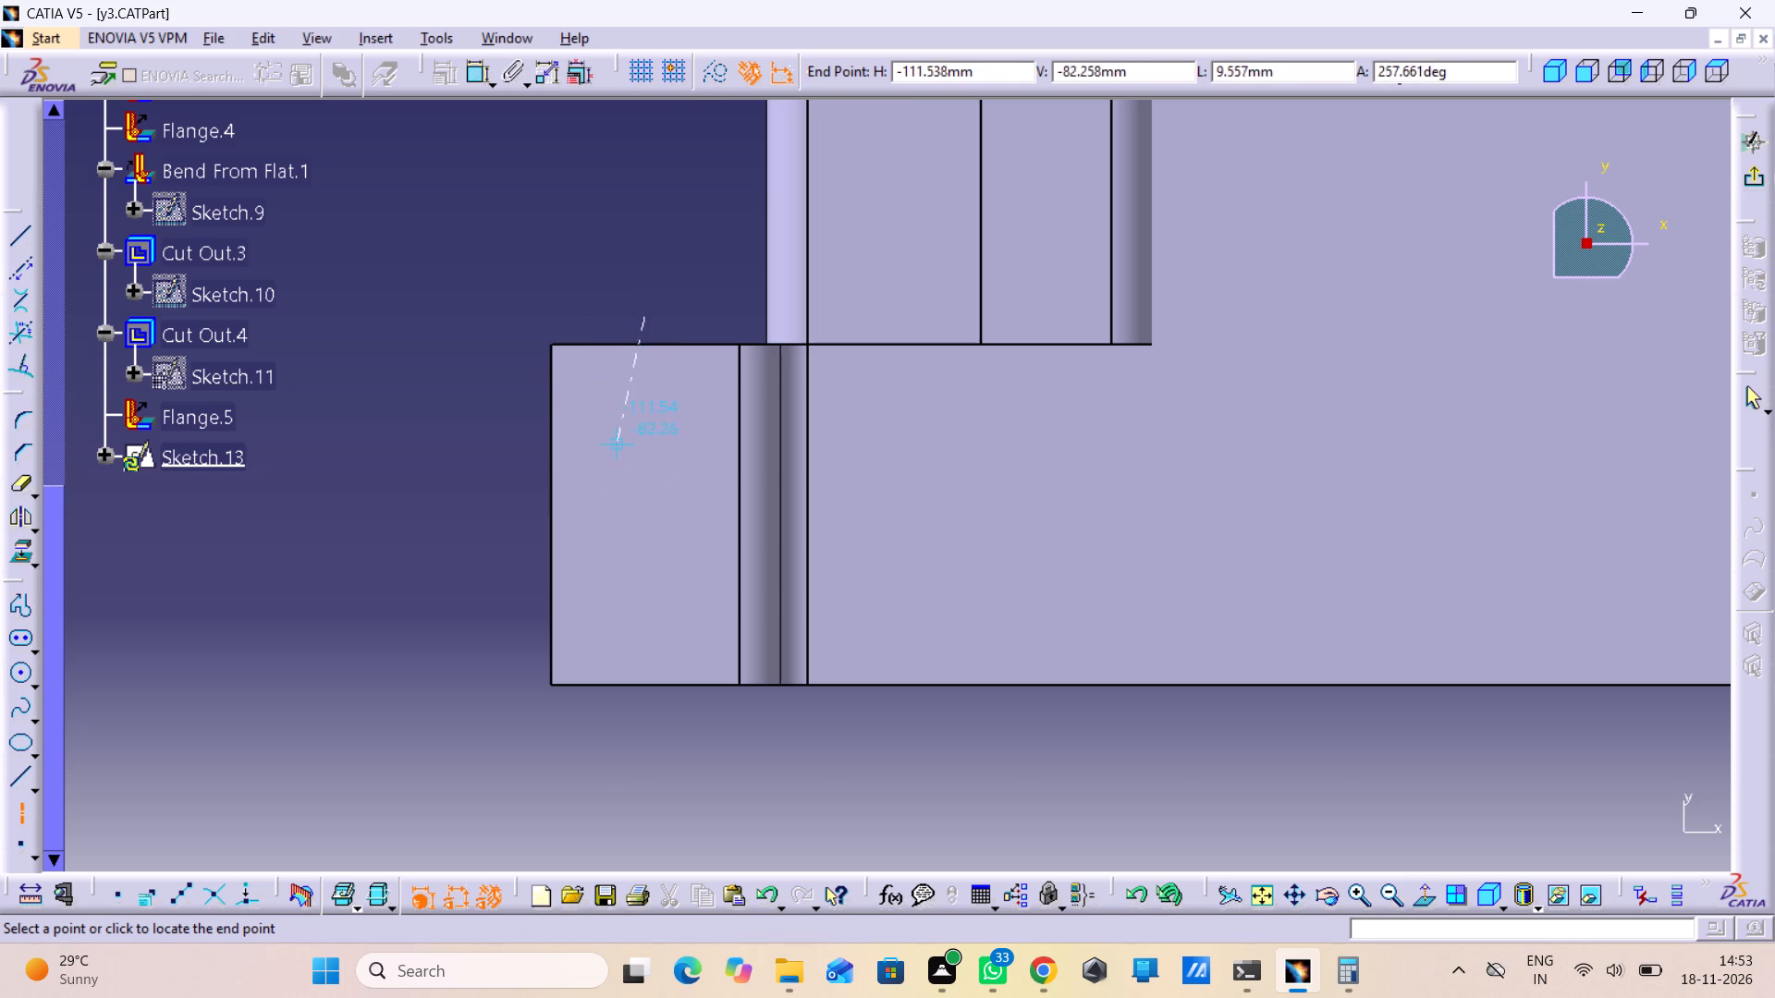
pyautogui.click(646, 804)
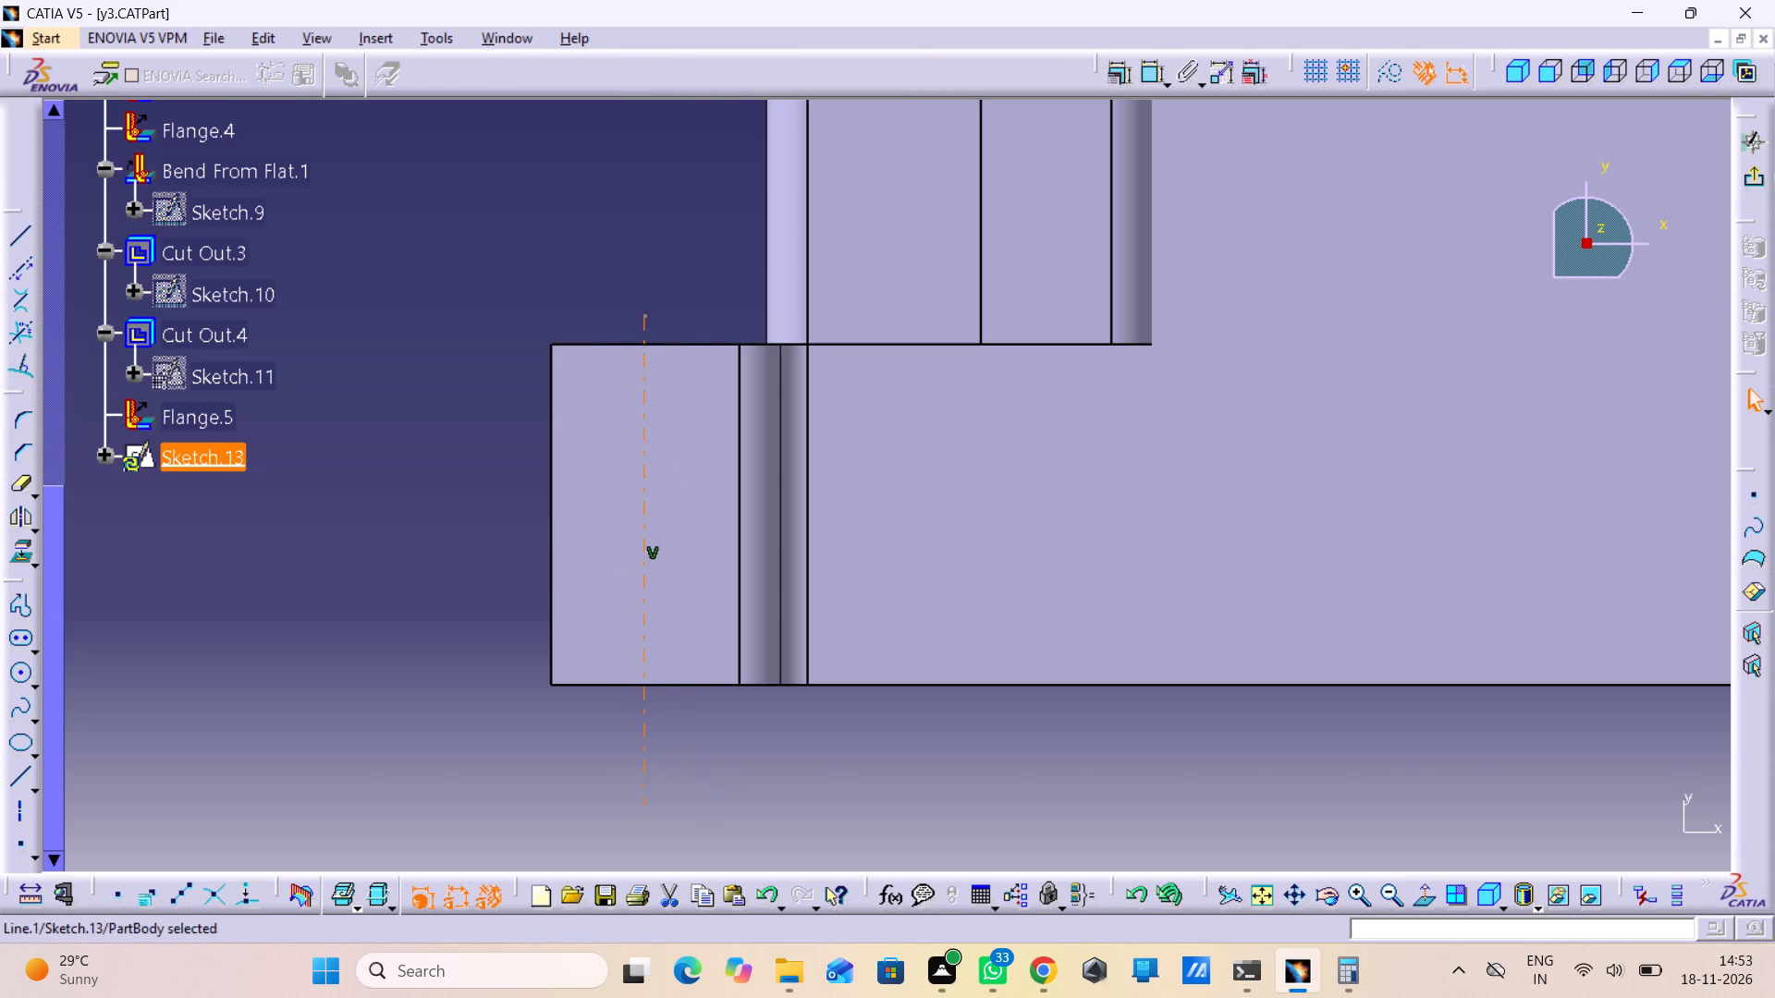
pyautogui.click(693, 771)
# Exit the sketch, examine the slotted tab's Flange.4 definition for its length, angle and radius, and cancel the definition.
pyautogui.moveTo(703, 745); pyautogui.dragTo(752, 865, button='middle')
pyautogui.rightClick(703, 745)
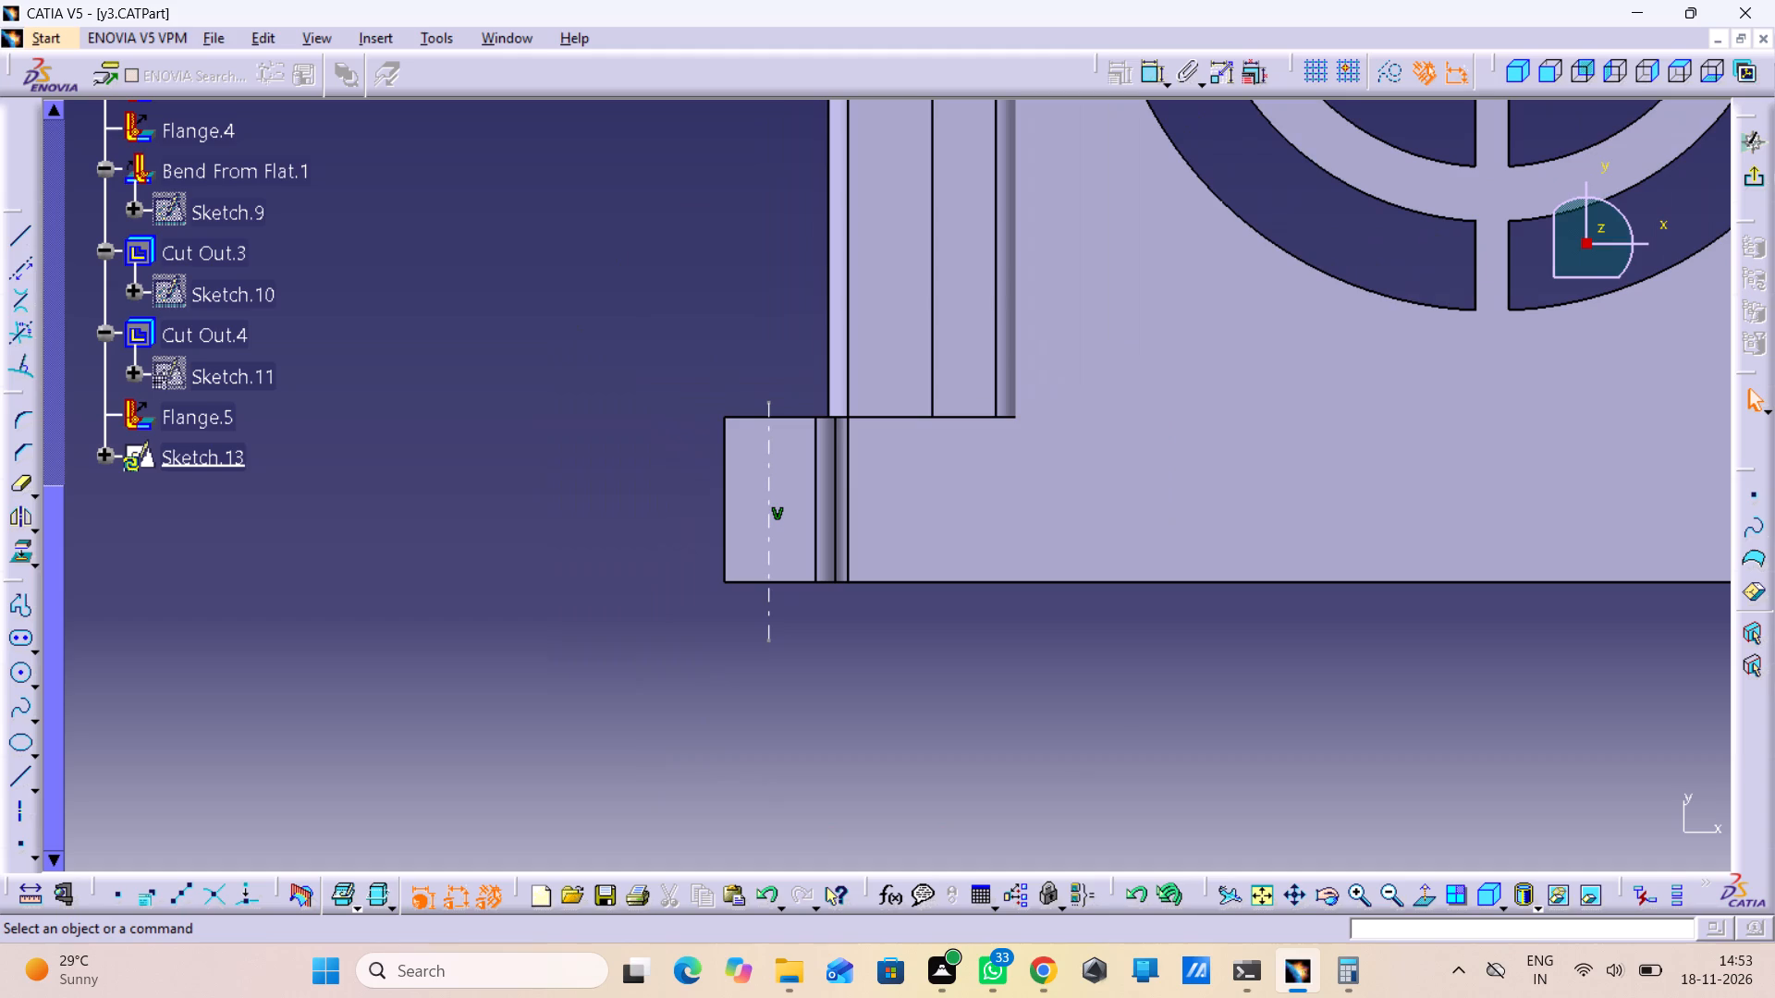
pyautogui.moveTo(769, 790); pyautogui.dragTo(791, 870, button='middle')
pyautogui.rightClick(769, 790)
pyautogui.moveTo(783, 765); pyautogui.dragTo(787, 809, button='middle')
pyautogui.rightClick(783, 765)
pyautogui.moveTo(820, 715); pyautogui.dragTo(890, 975, button='middle')
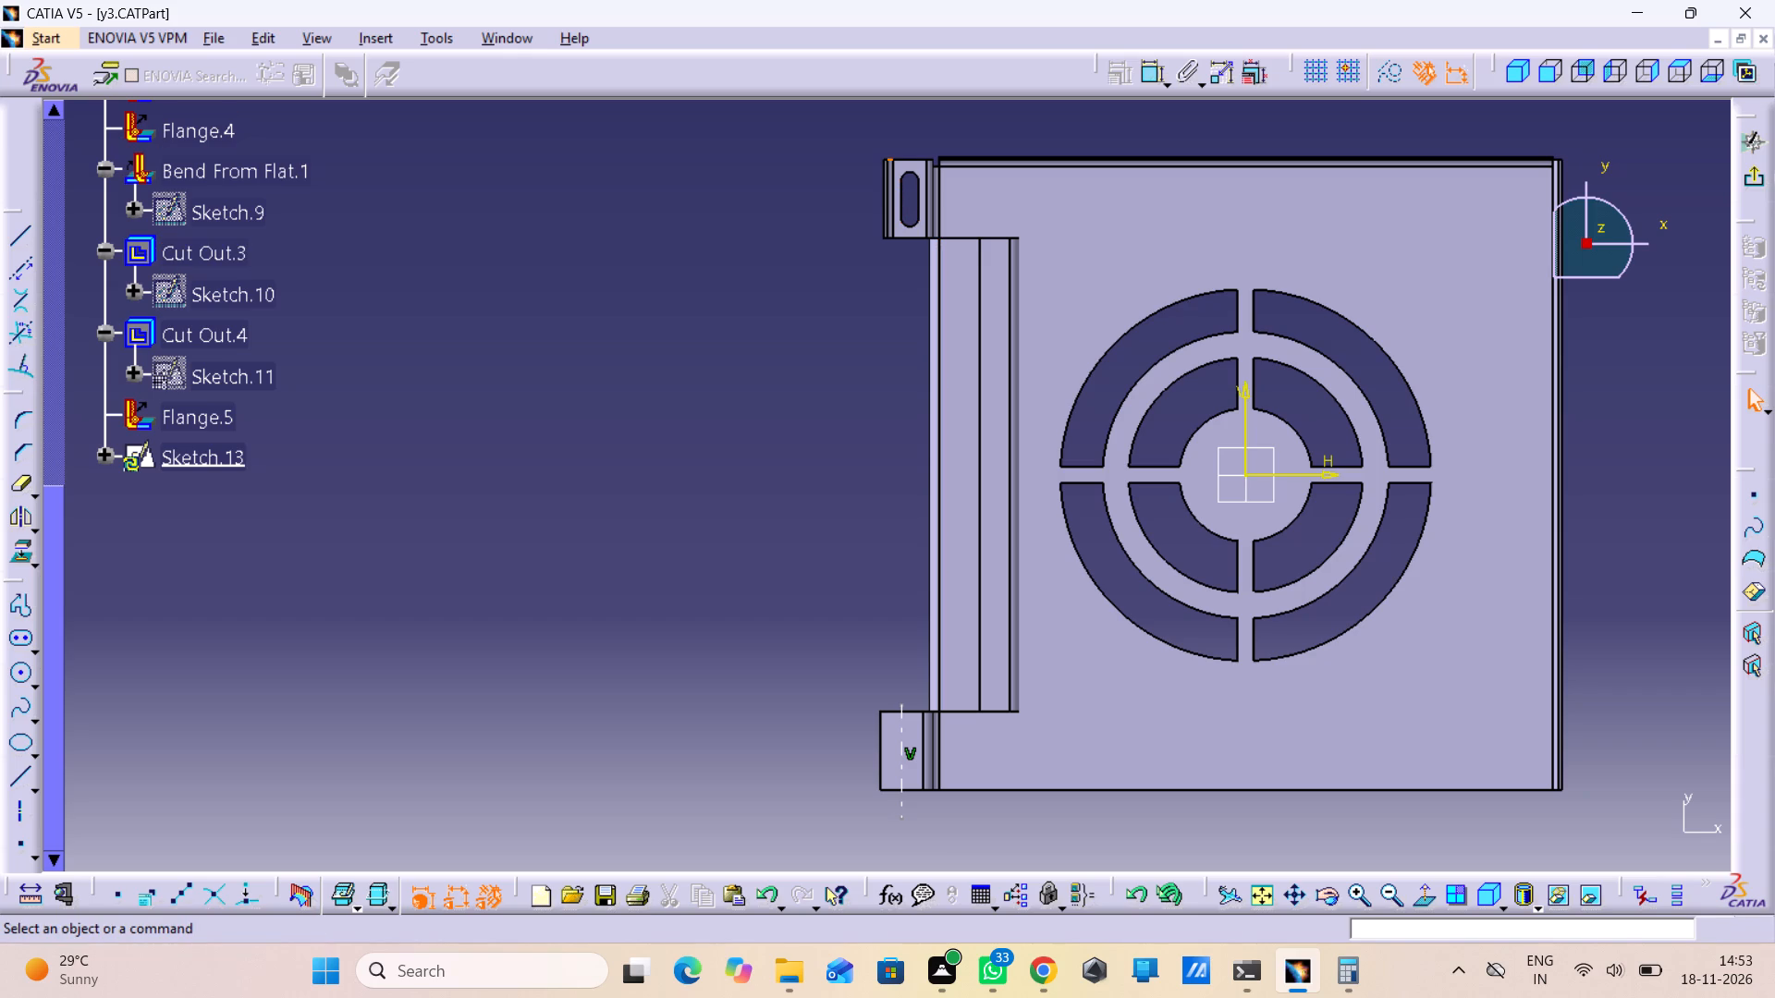
pyautogui.moveTo(899, 203); pyautogui.dragTo(903, 103, button='middle')
pyautogui.rightClick(899, 203)
pyautogui.moveTo(945, 224); pyautogui.dragTo(952, 554, button='middle')
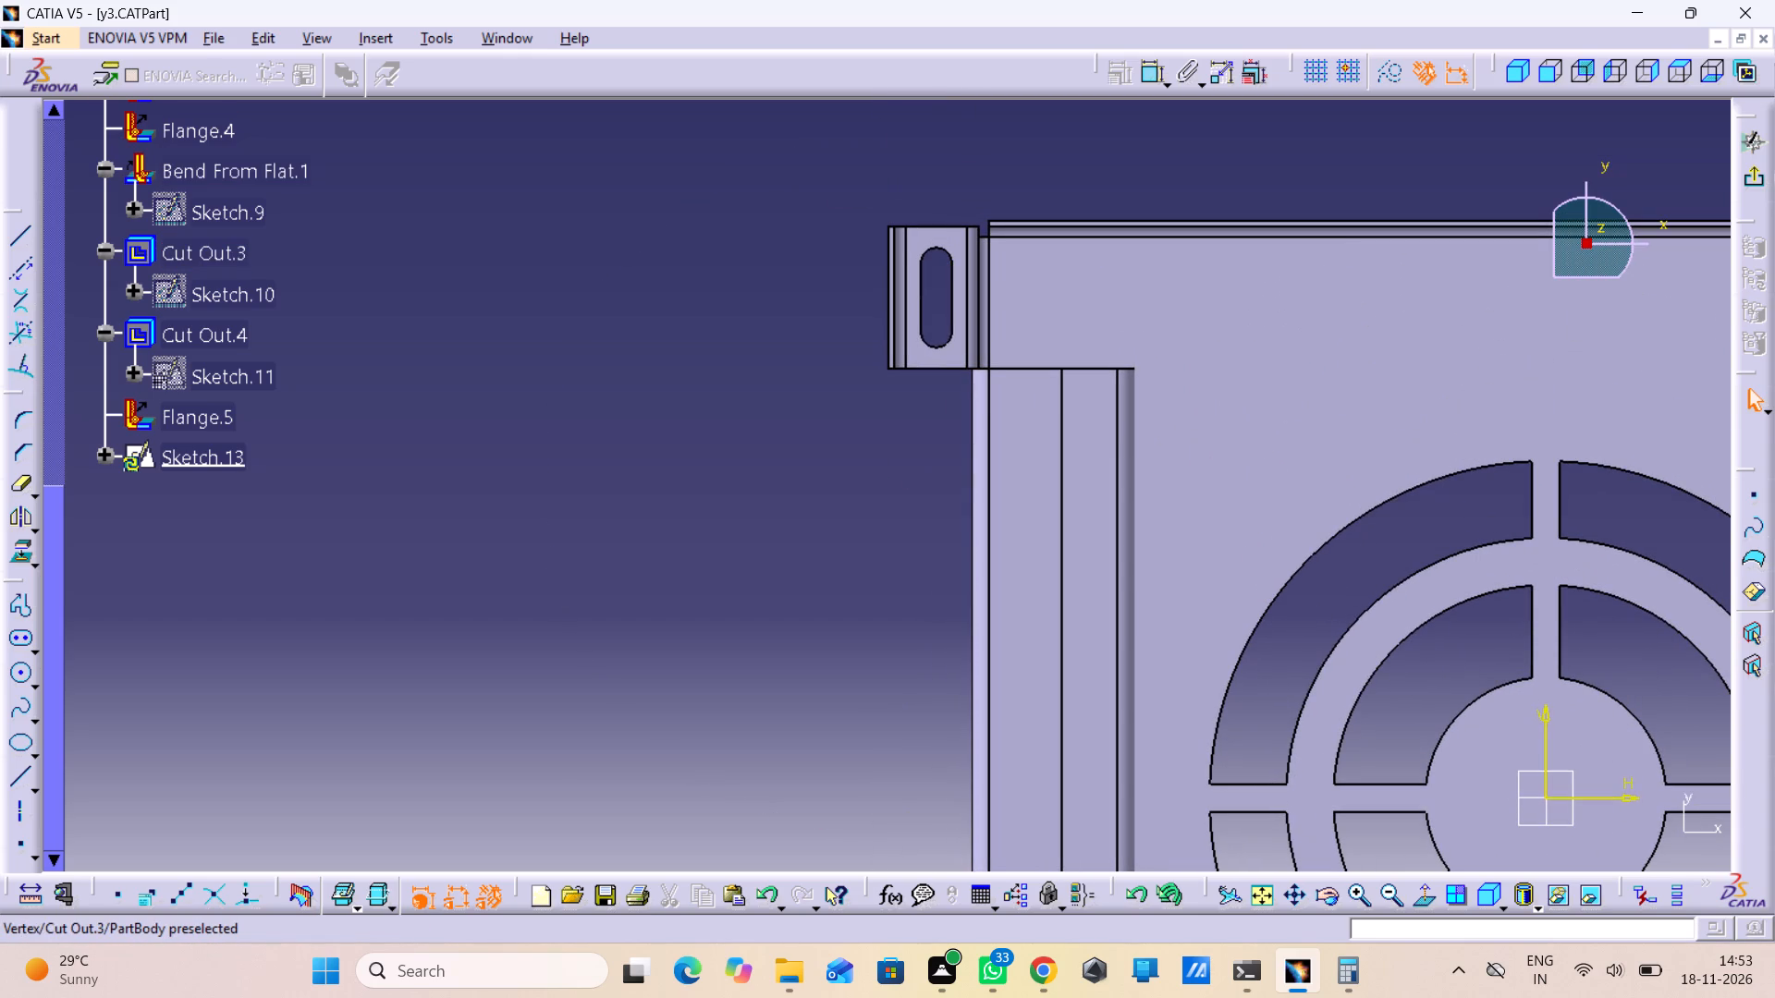
pyautogui.doubleClick(954, 237)
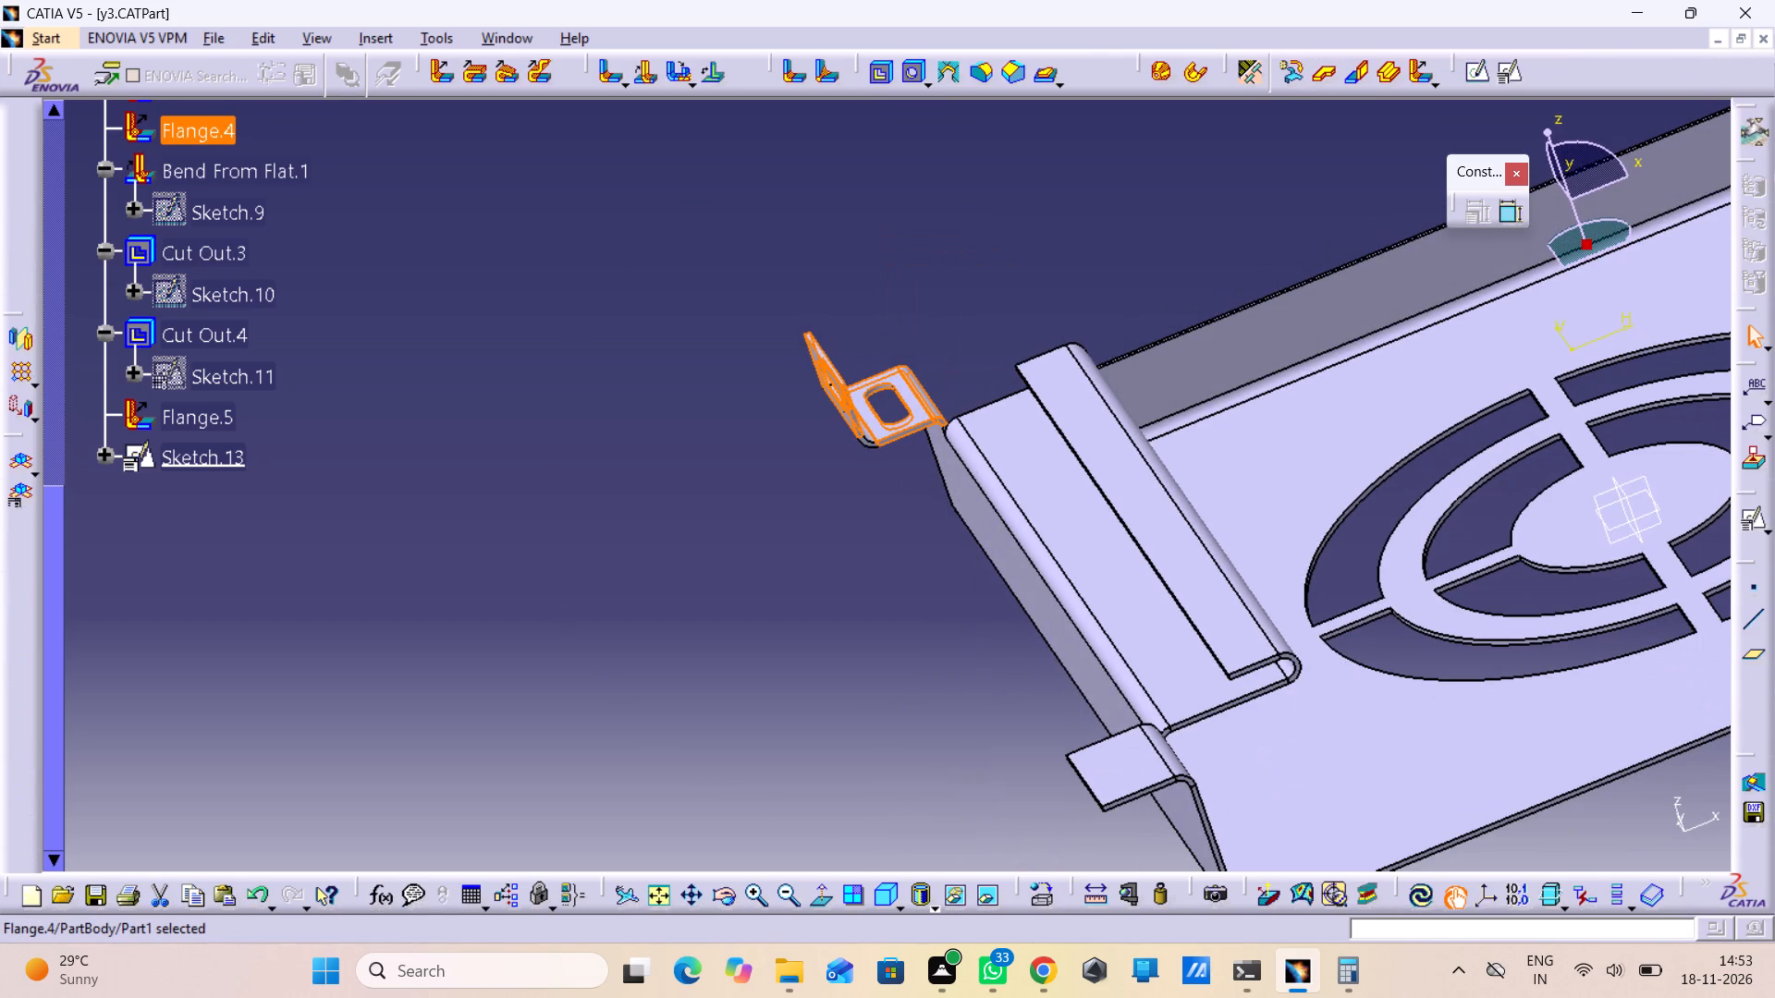
pyautogui.doubleClick(177, 138)
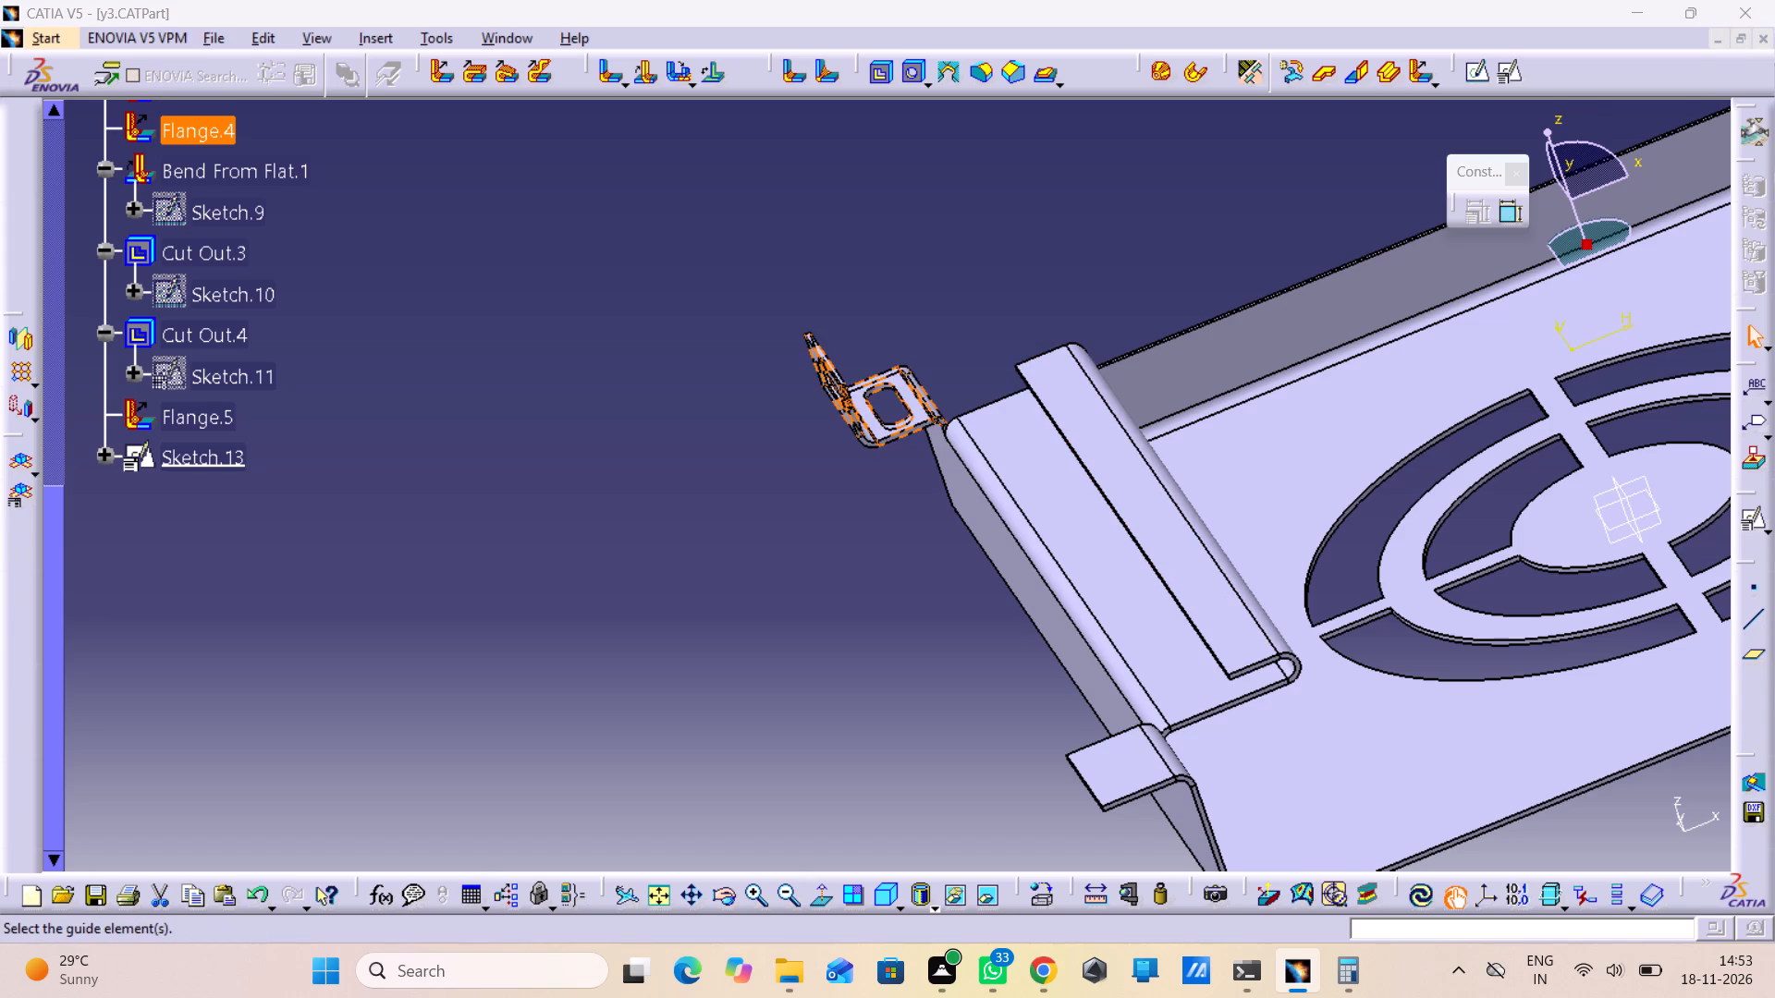
pyautogui.moveTo(517, 307); pyautogui.dragTo(526, 313, button='middle')
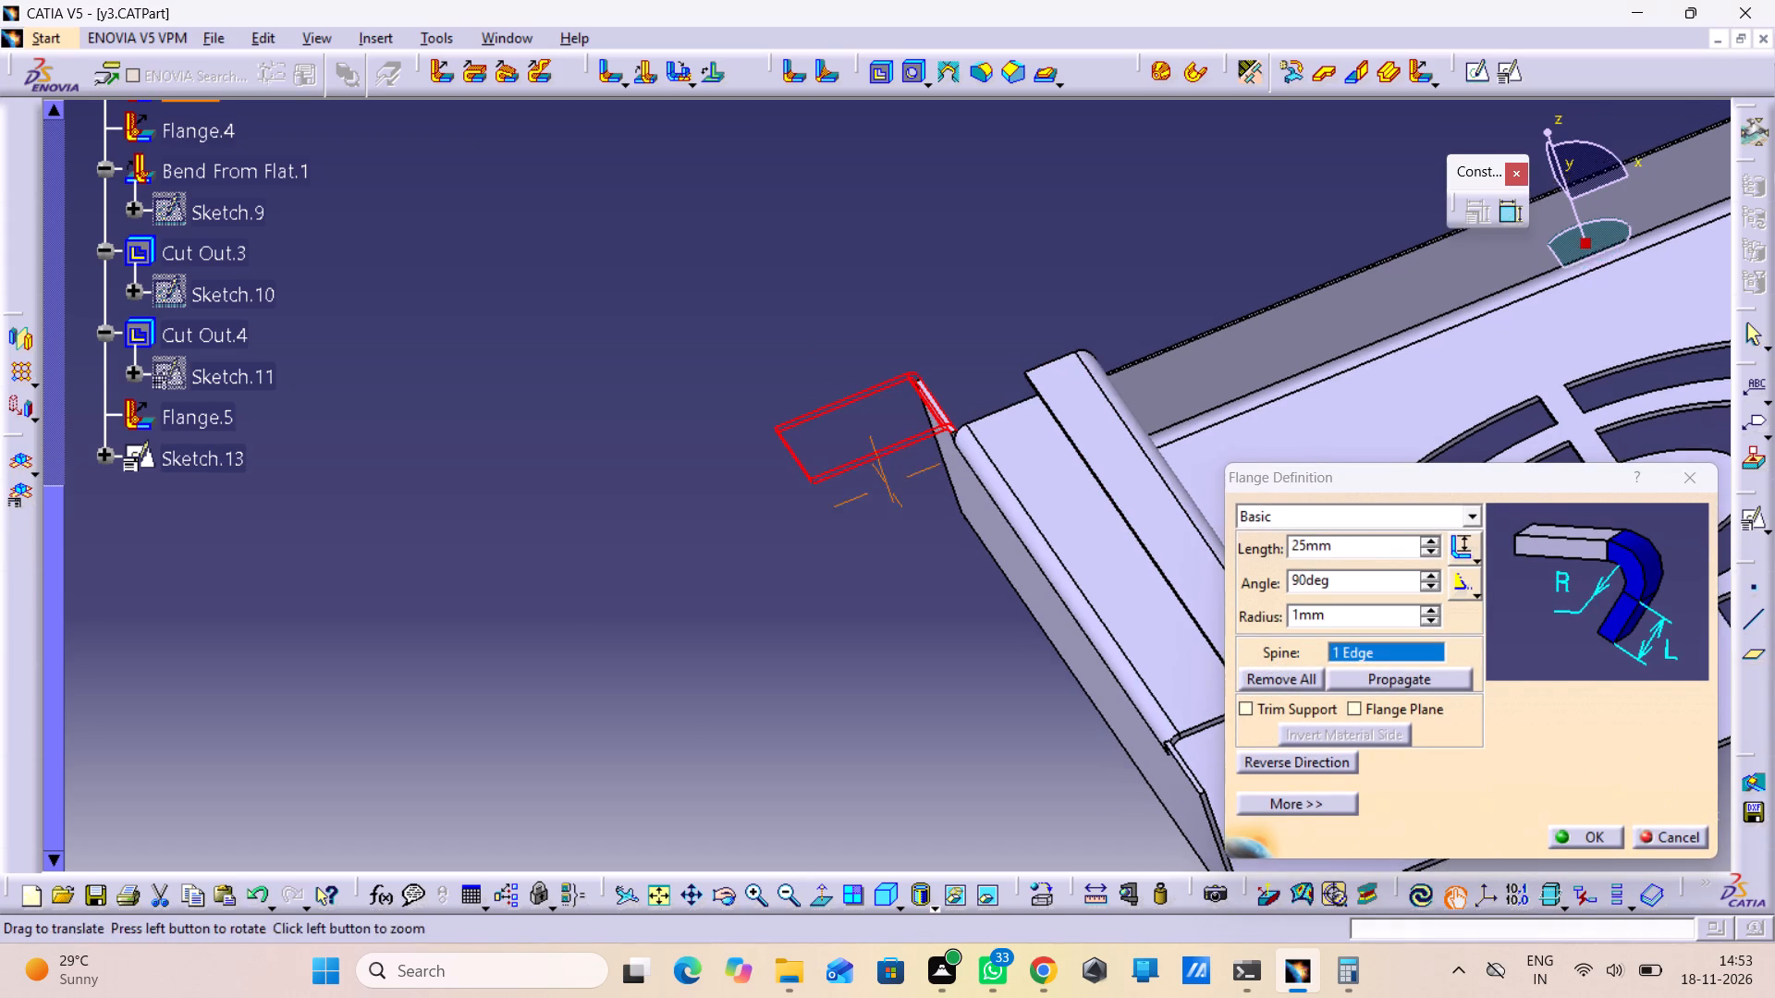
pyautogui.moveTo(526, 313); pyautogui.dragTo(493, 556, button='middle')
pyautogui.moveTo(528, 315); pyautogui.dragTo(493, 556, button='right')
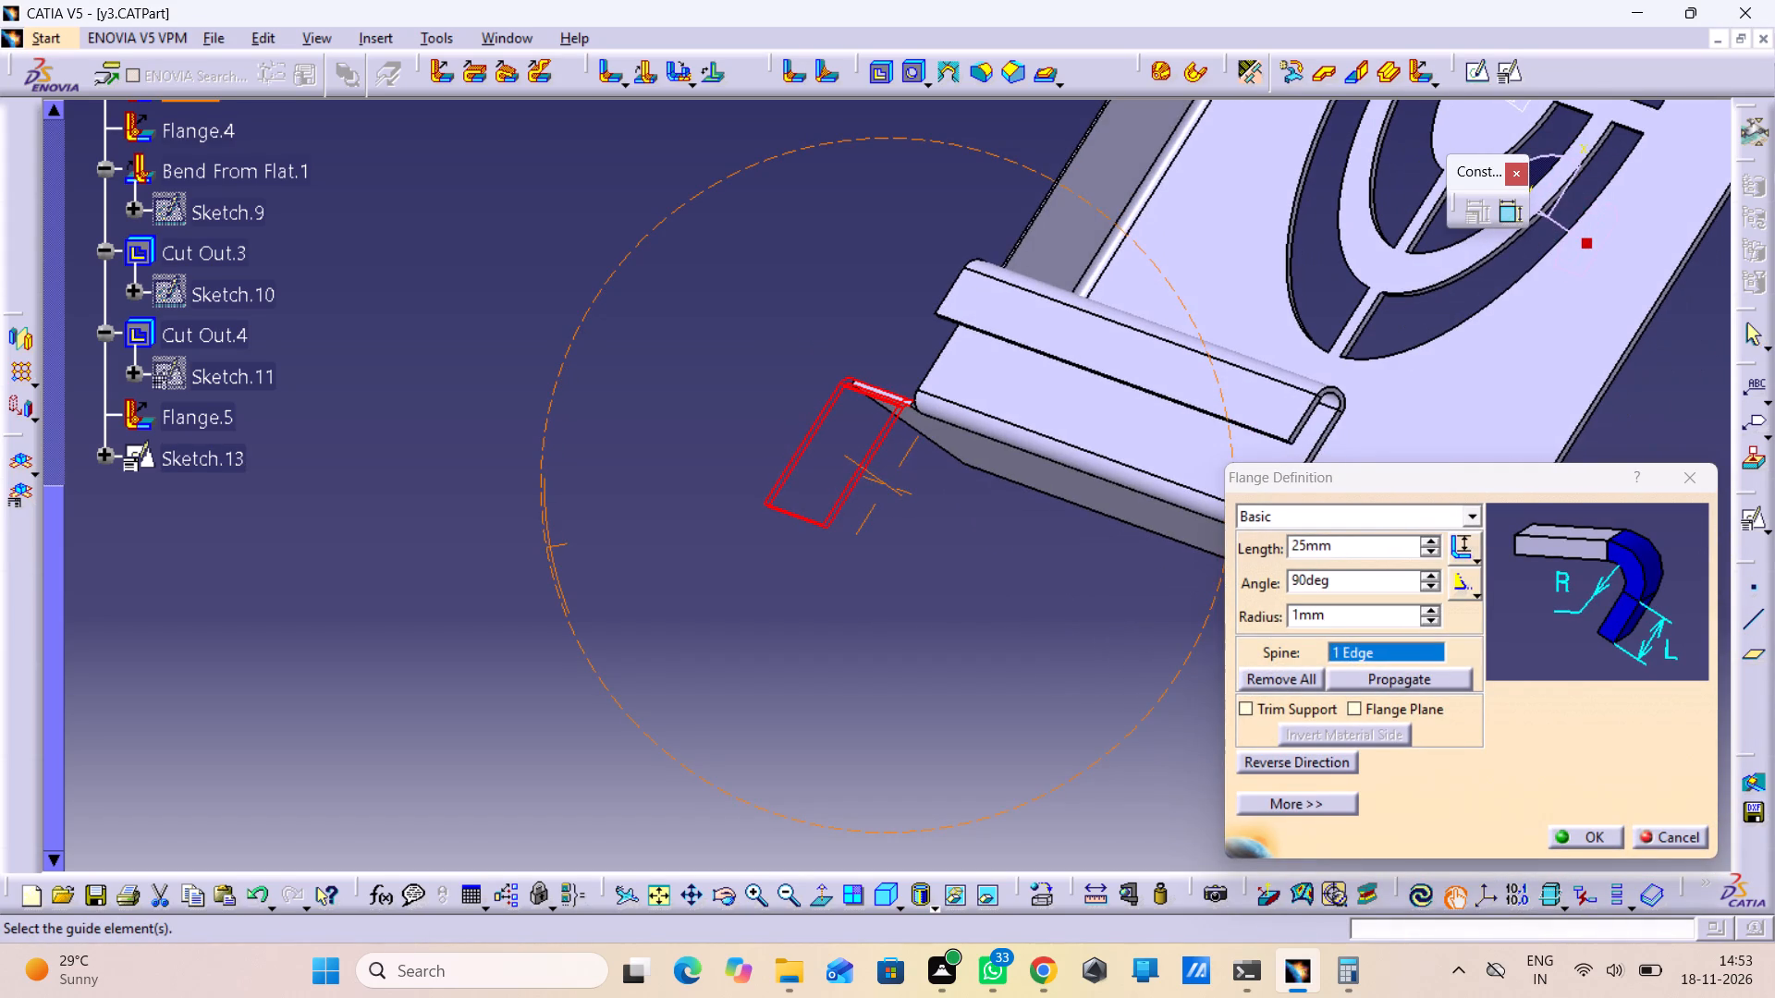
pyautogui.doubleClick(239, 170)
pyautogui.click(239, 170)
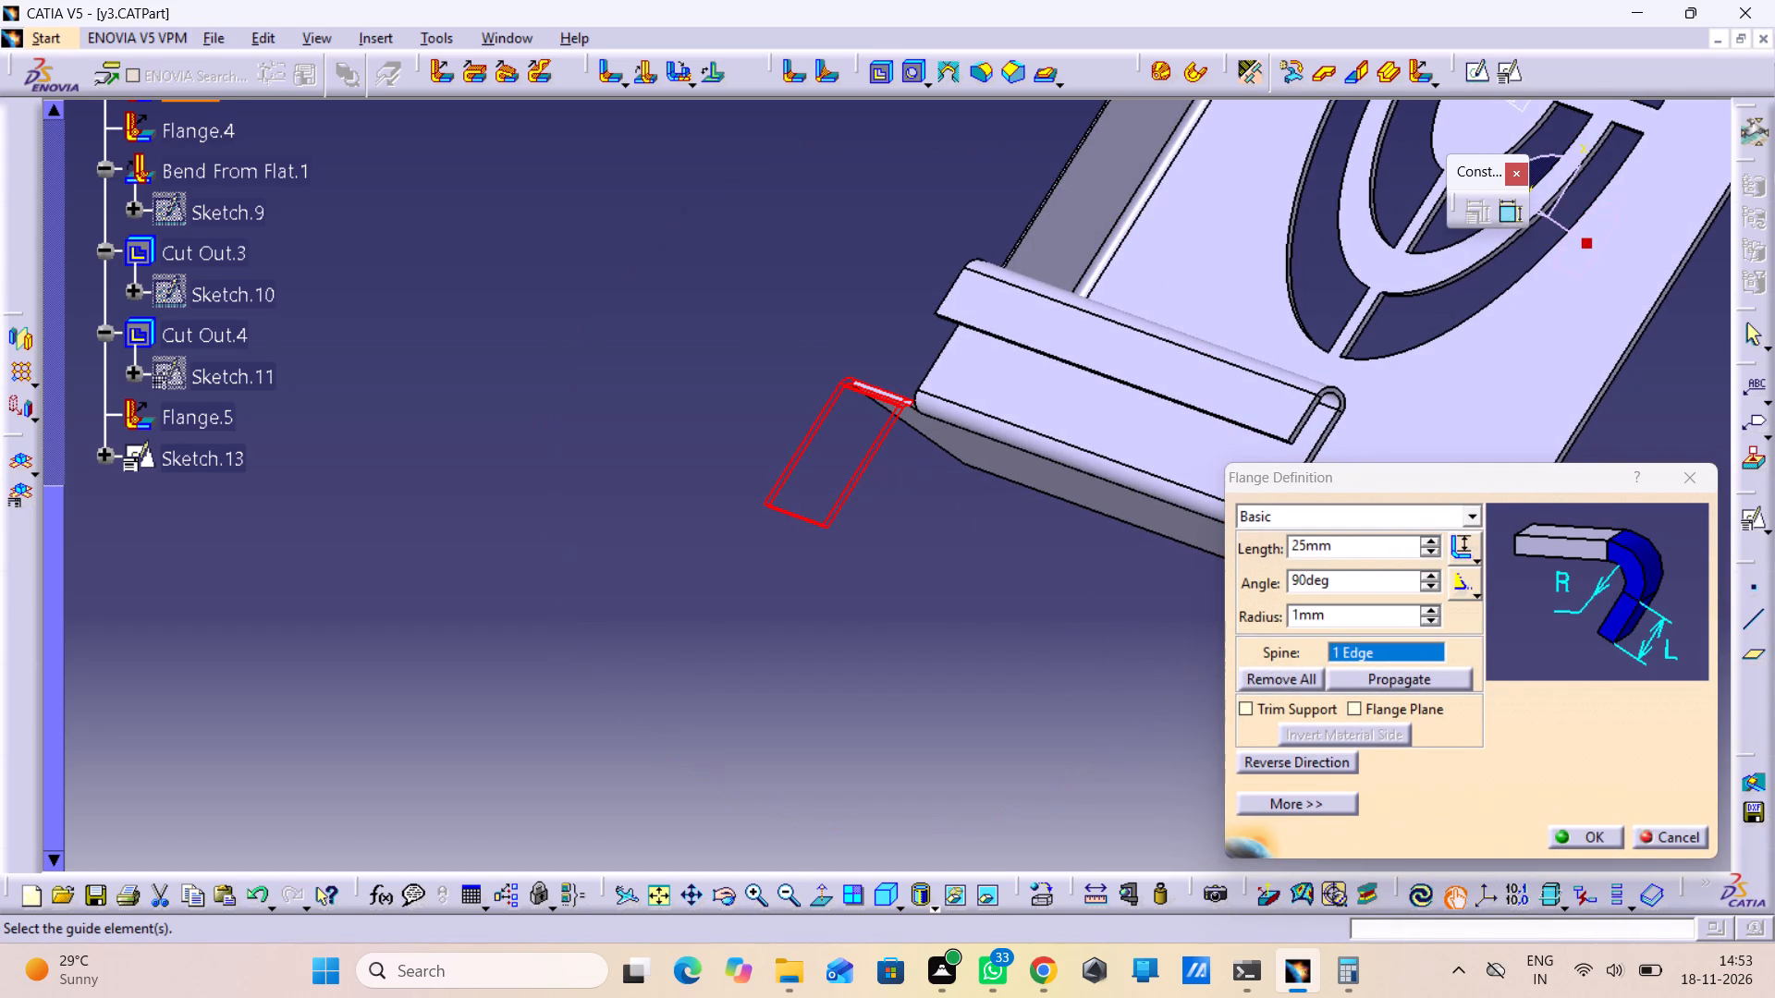
pyautogui.click(1647, 824)
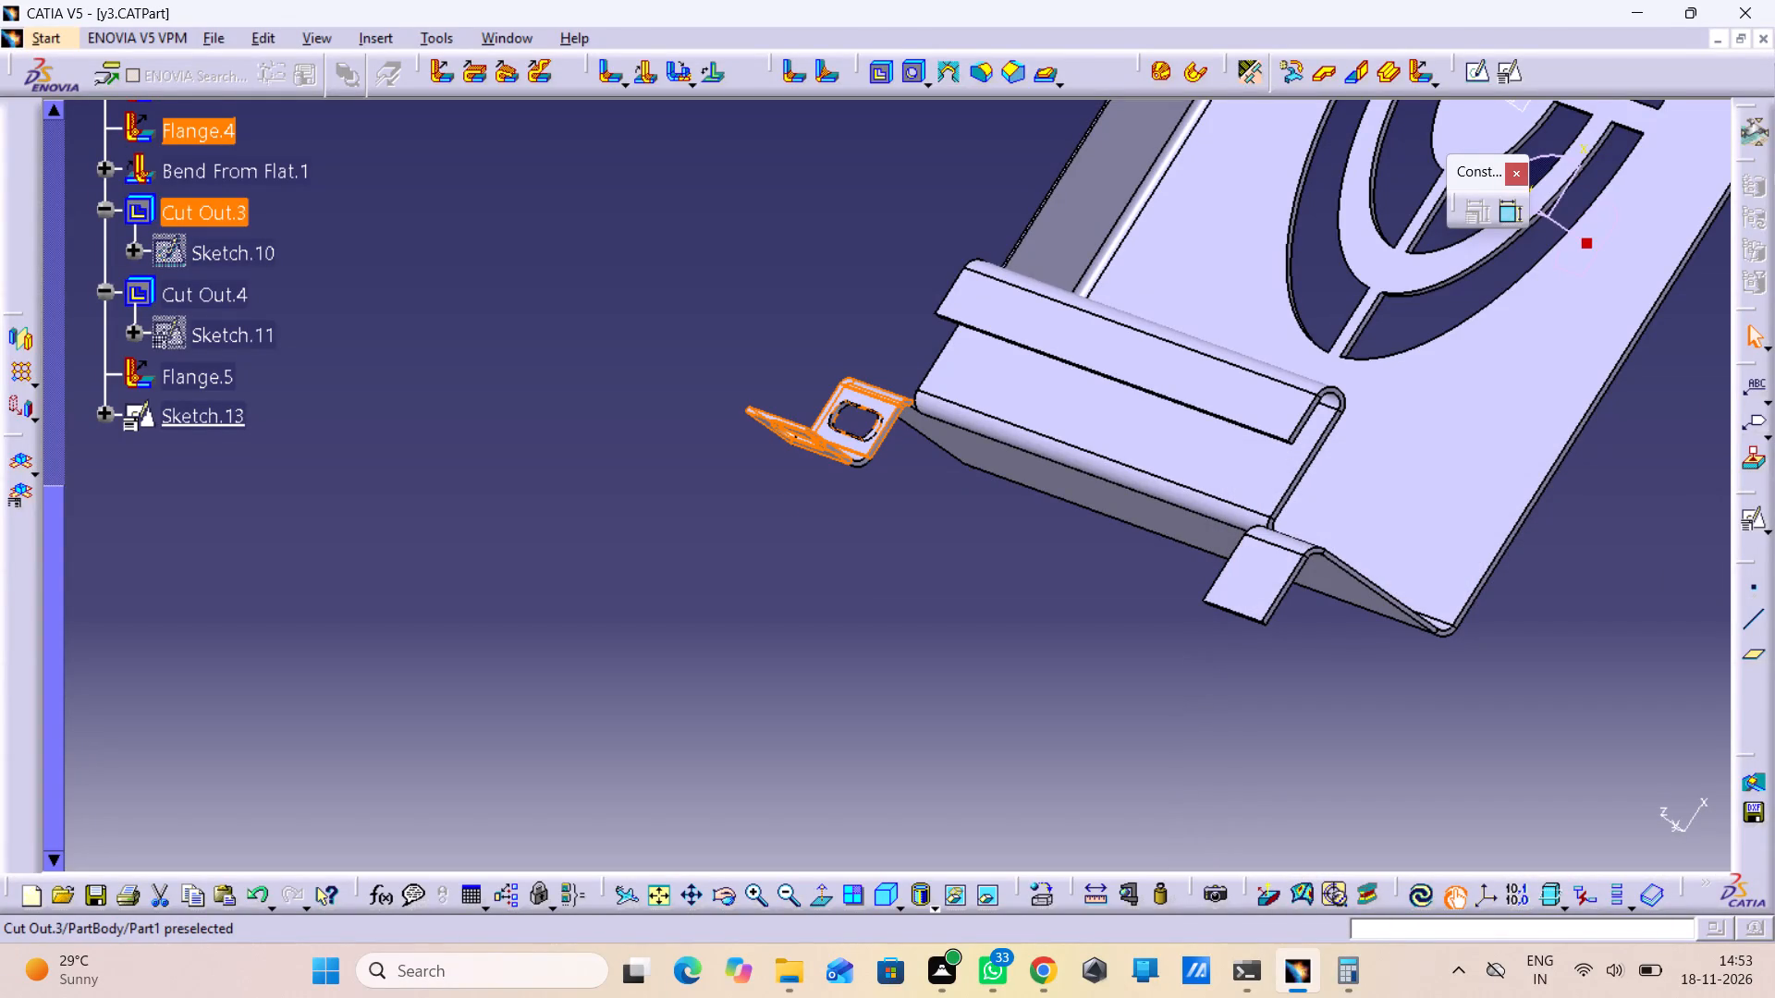
# Examine the slotted tab's Bend From Flat.1 definition for its profile position, fixed point, radius and angle, and cancel the definition.
pyautogui.doubleClick(235, 170)
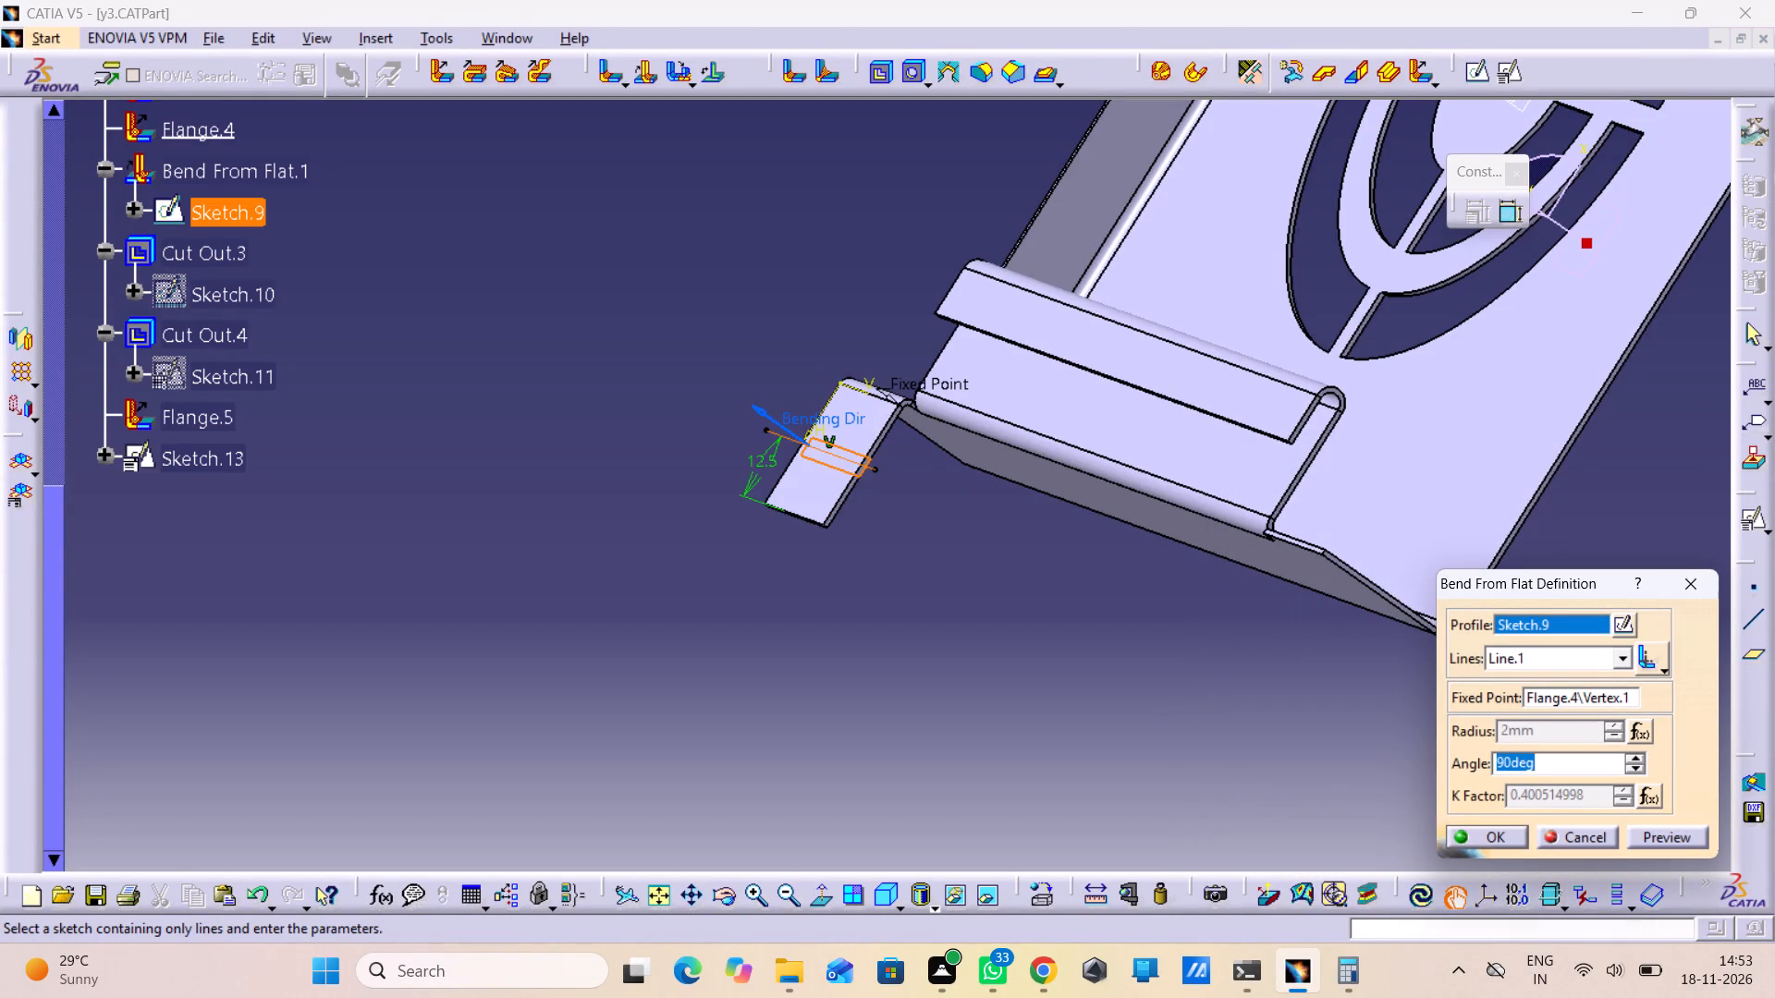
pyautogui.moveTo(854, 536); pyautogui.dragTo(805, 388, button='middle')
pyautogui.rightClick(856, 536)
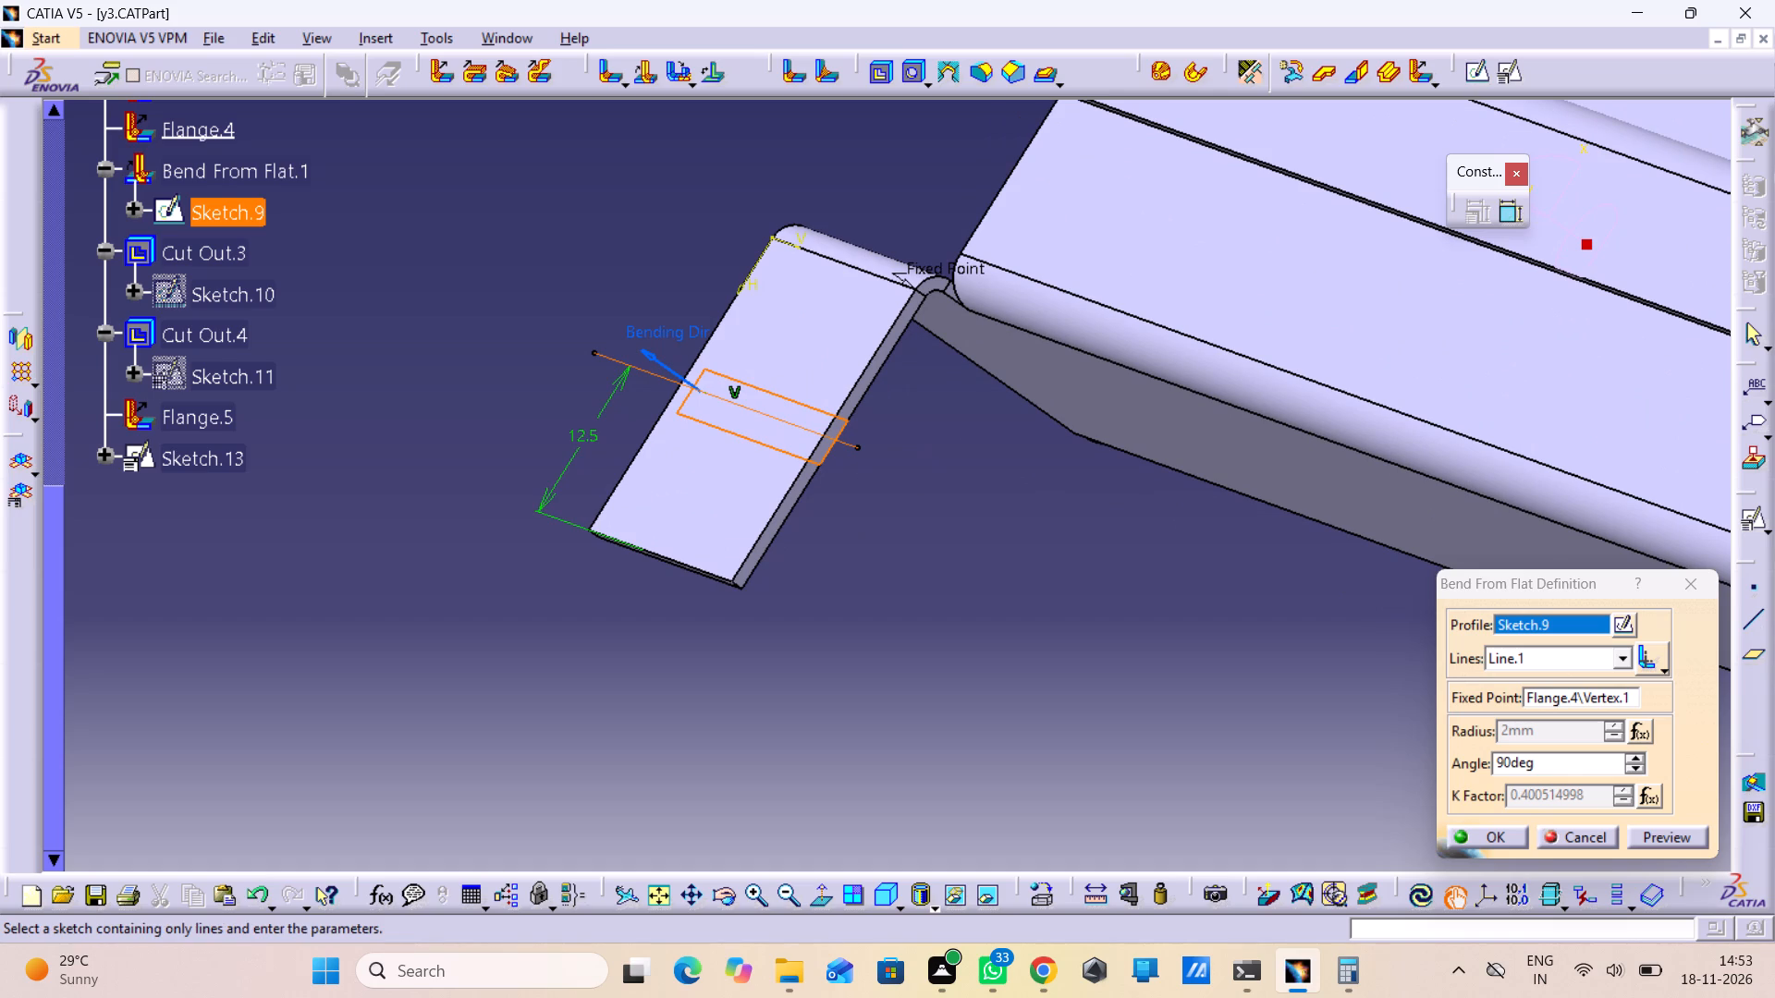
pyautogui.click(892, 495)
pyautogui.moveTo(623, 589); pyautogui.dragTo(637, 566, button='middle')
pyautogui.moveTo(623, 589); pyautogui.dragTo(637, 566, button='right')
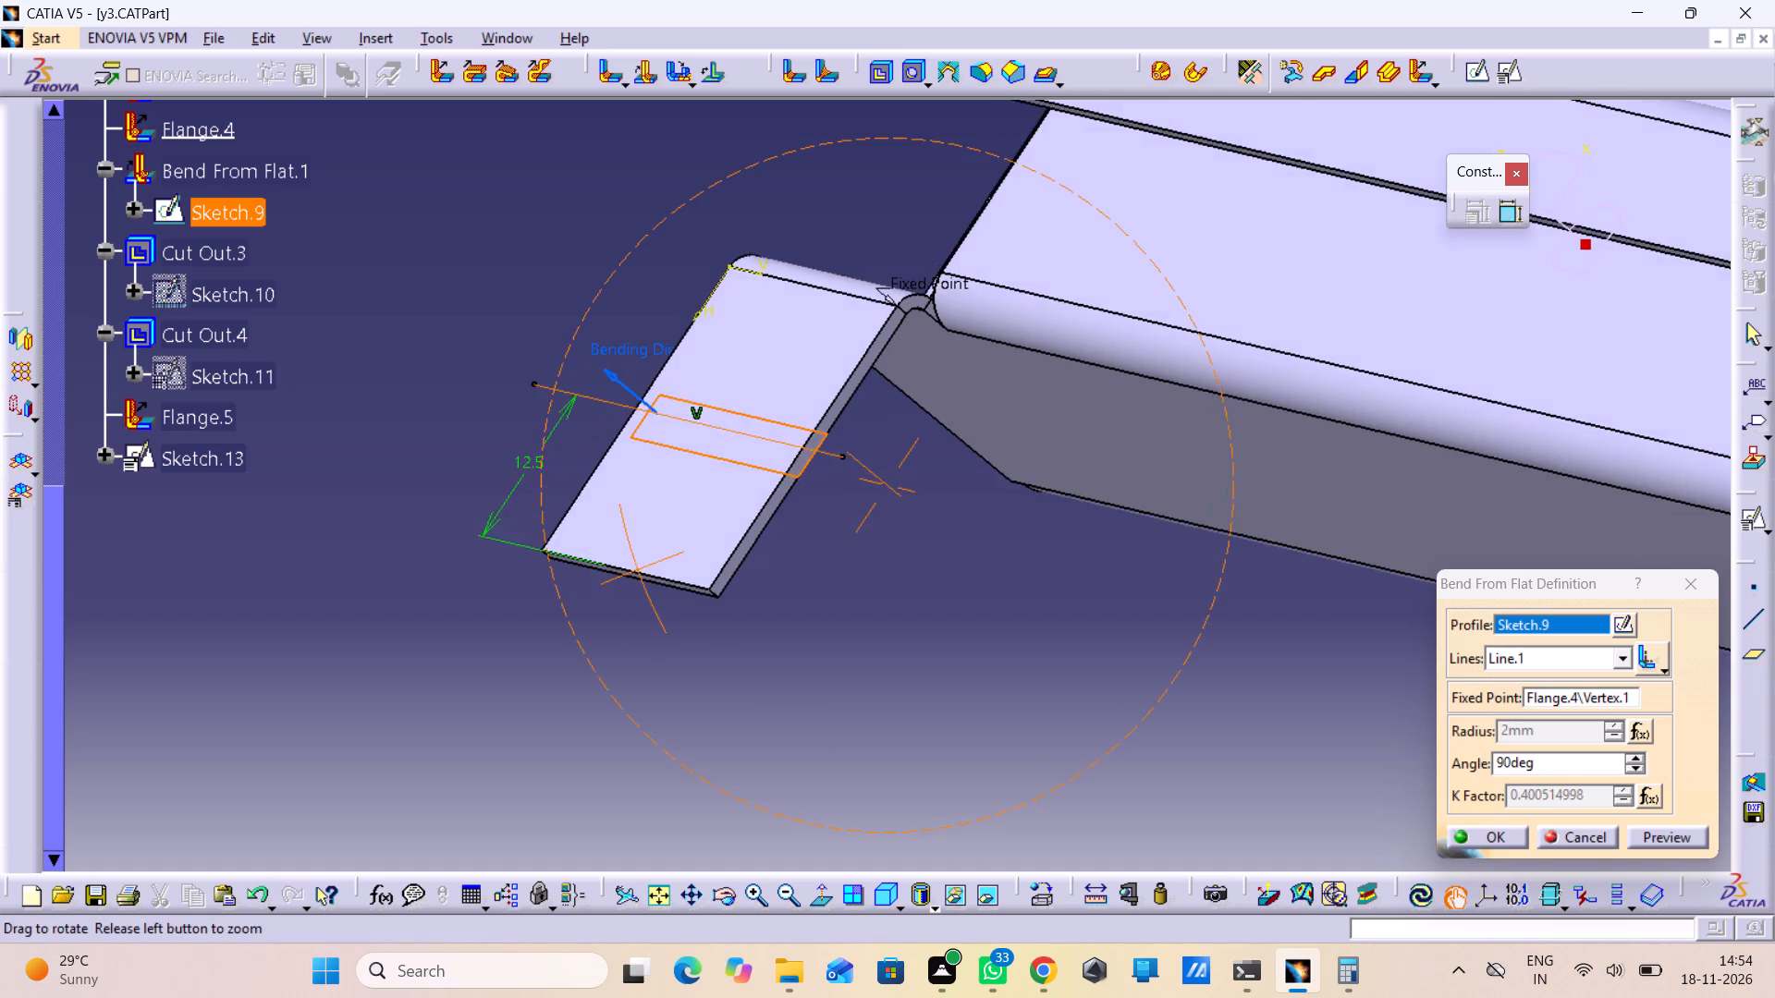
pyautogui.moveTo(637, 566); pyautogui.dragTo(741, 515, button='middle')
pyautogui.moveTo(637, 566); pyautogui.dragTo(735, 507, button='right')
pyautogui.click(769, 572)
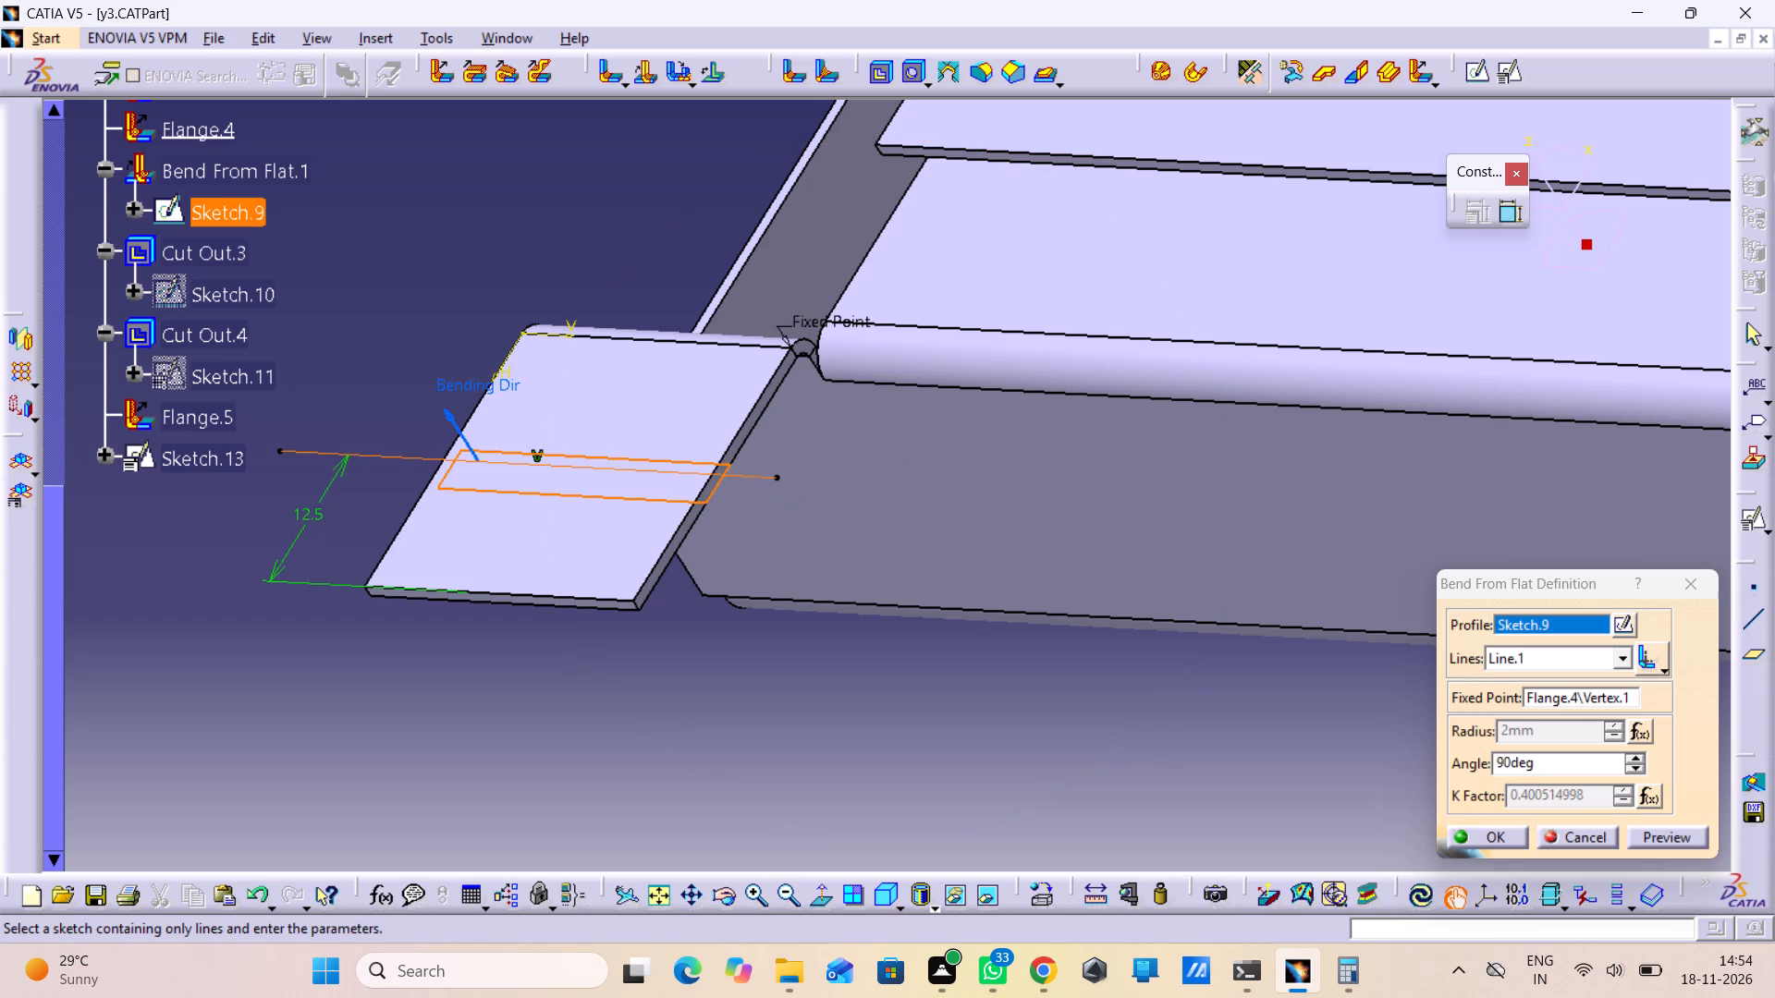
pyautogui.click(556, 540)
pyautogui.click(1561, 836)
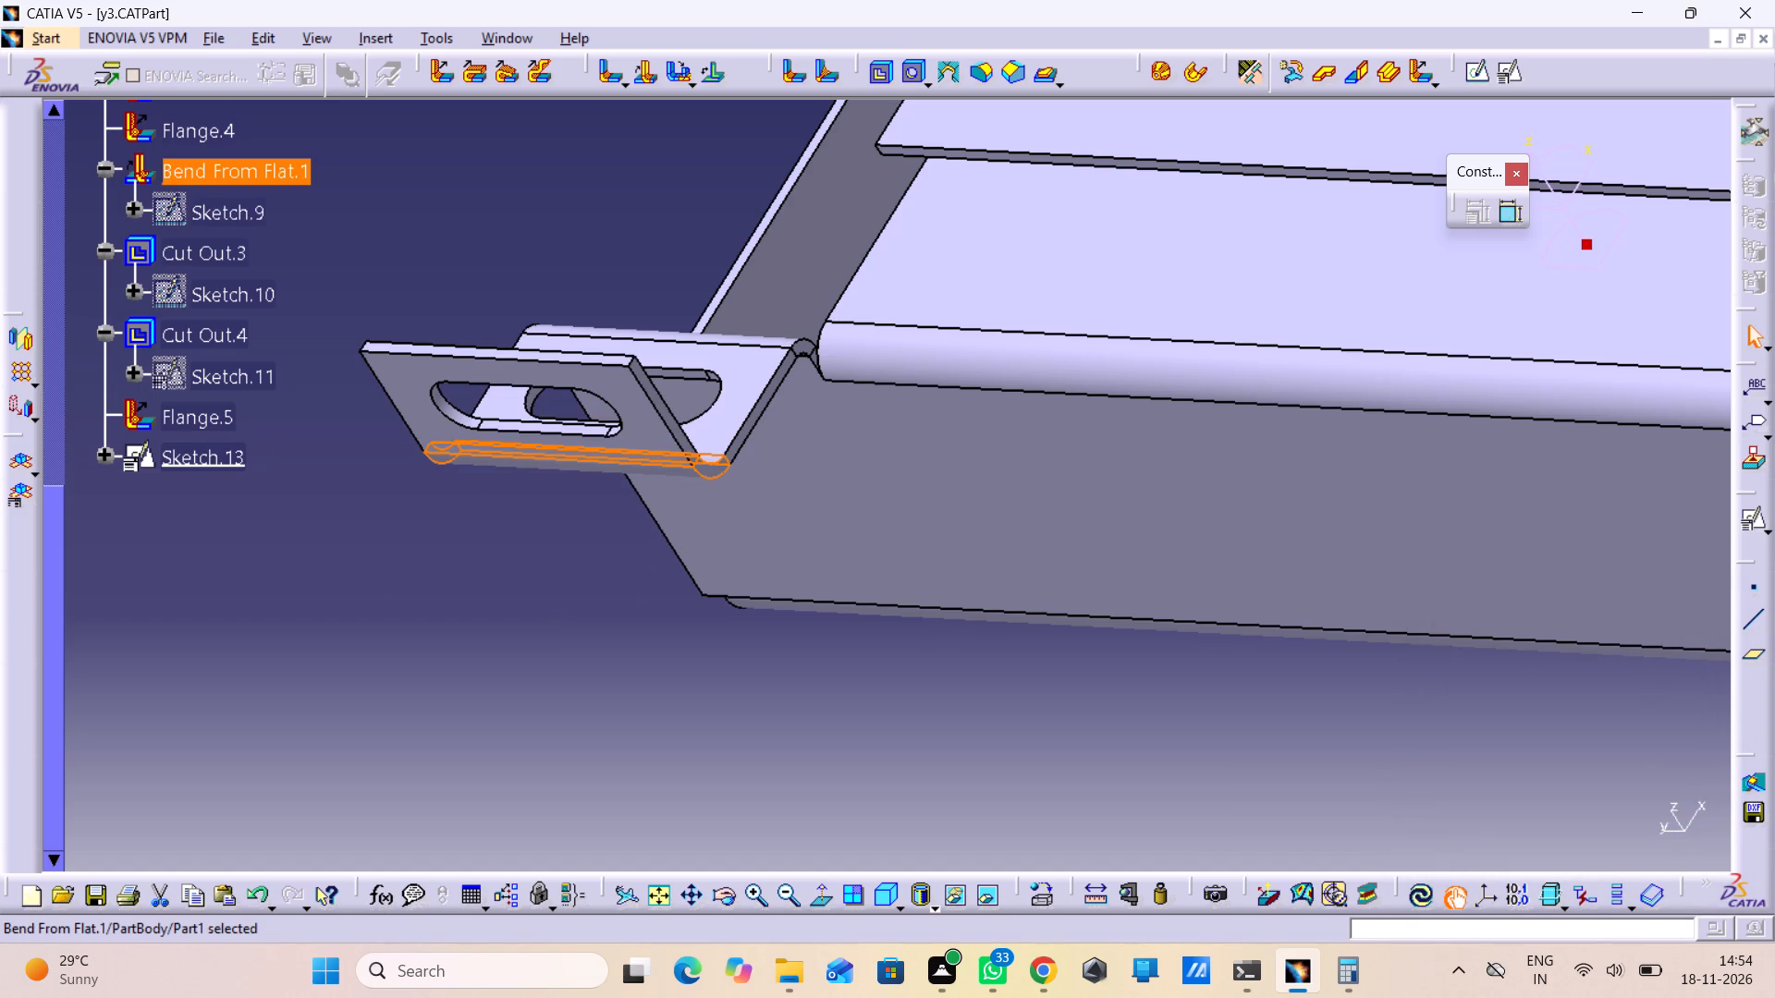
pyautogui.click(711, 704)
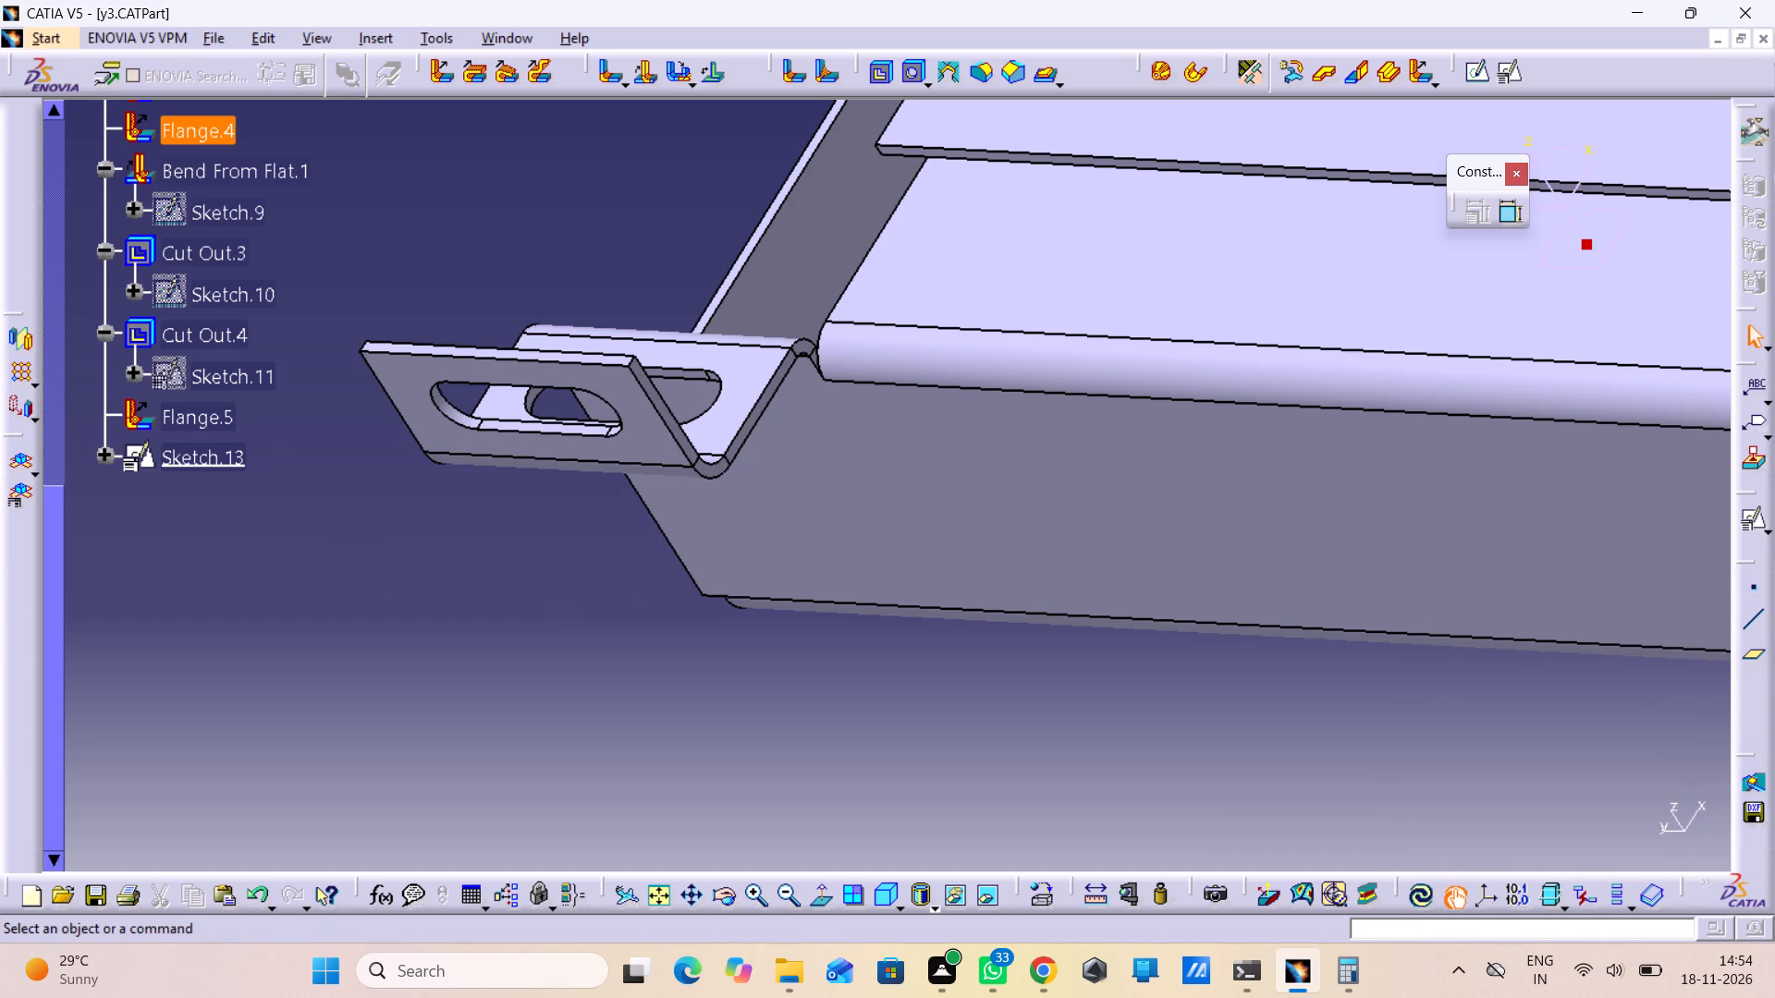
# Check the slotted tab's Flange.4 definition for its length, angle and radius, and close the definition.
pyautogui.doubleClick(753, 362)
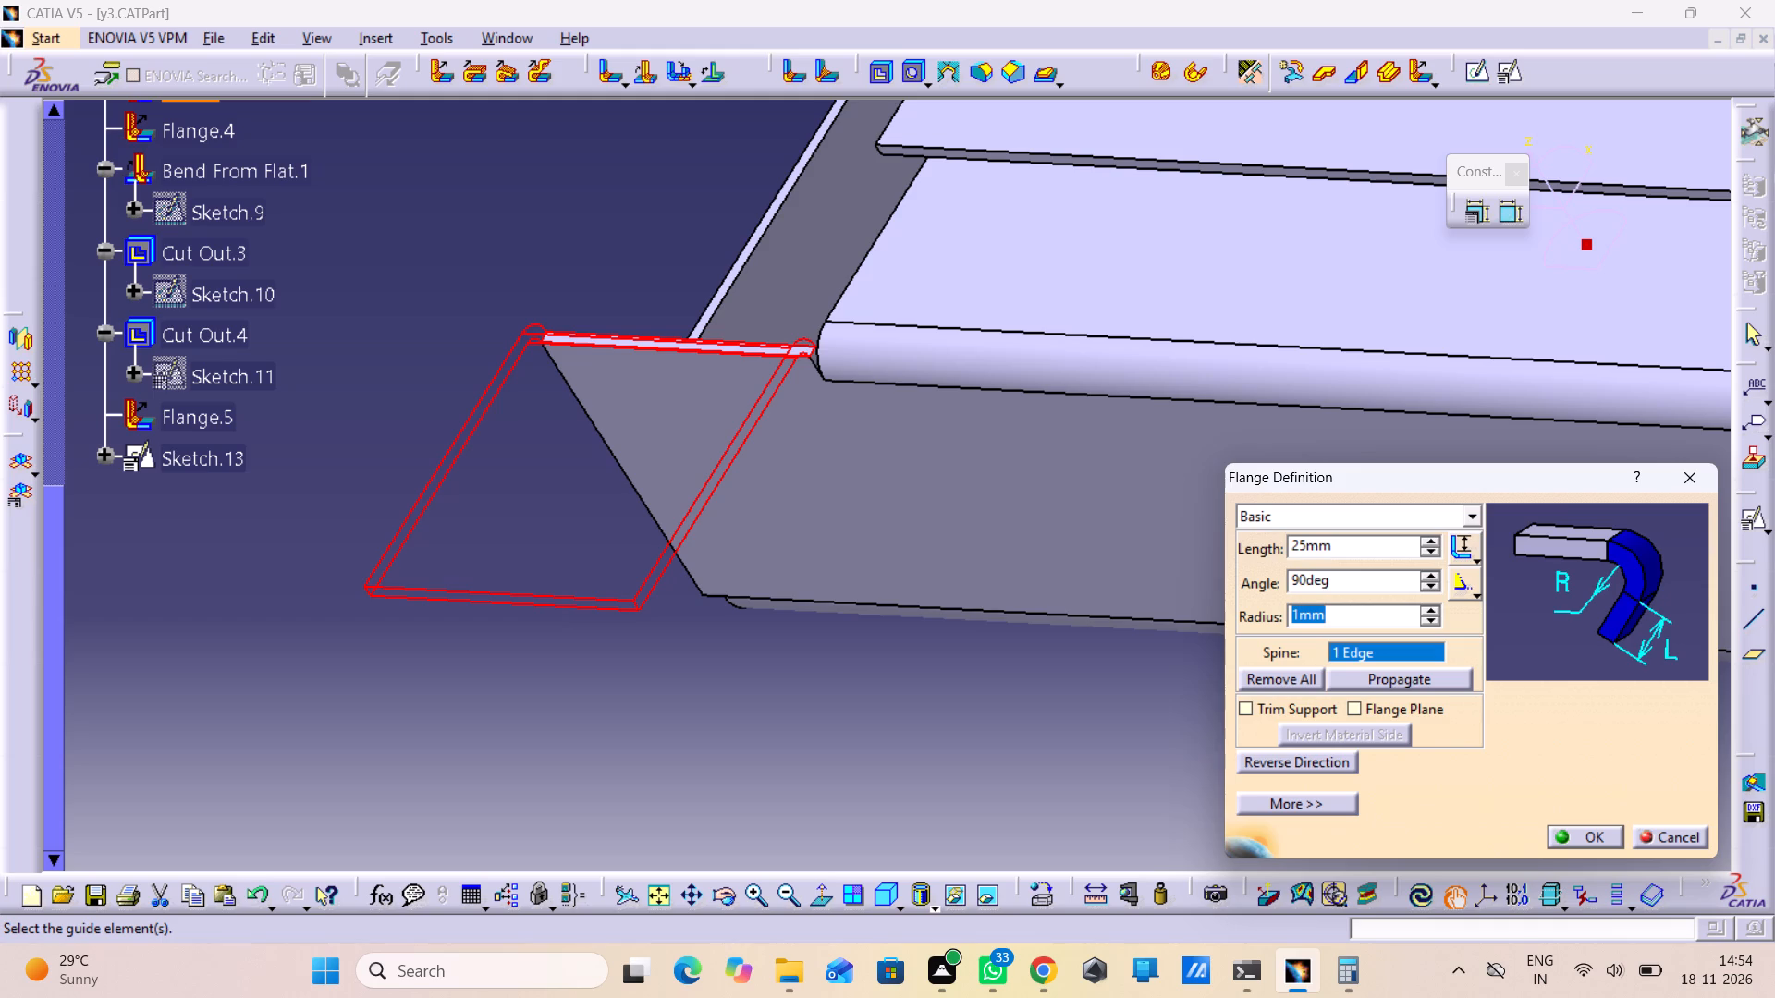
pyautogui.click(1590, 834)
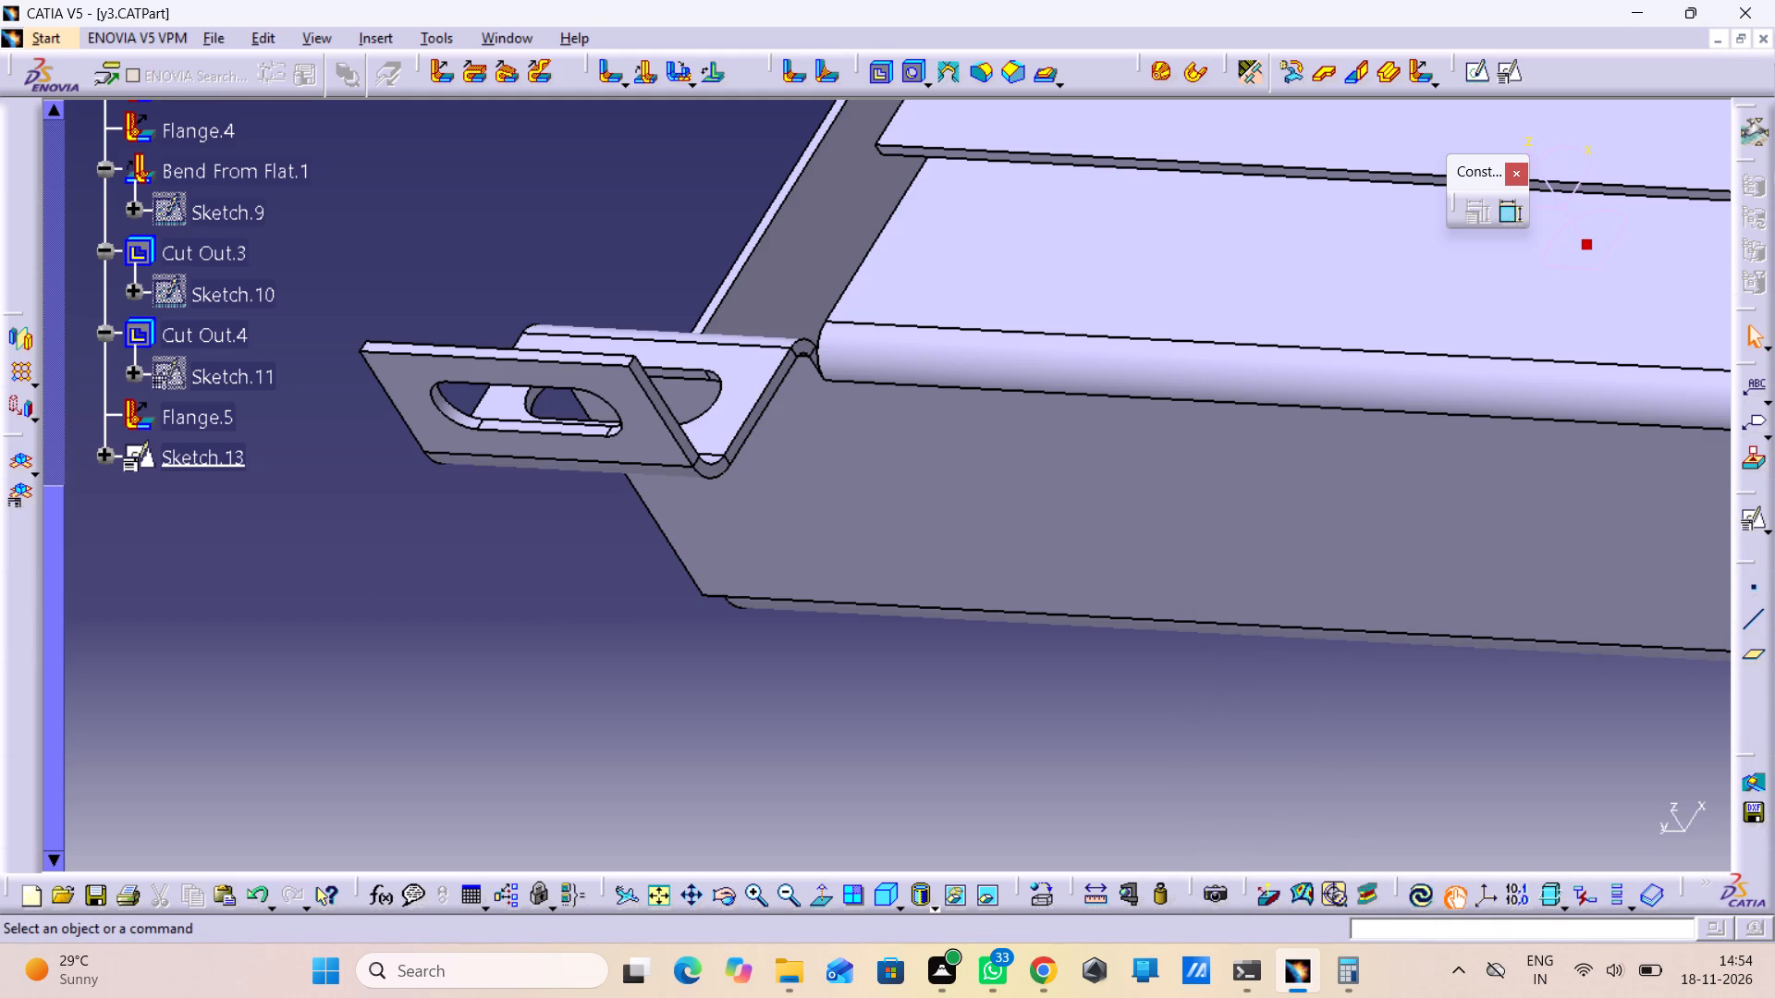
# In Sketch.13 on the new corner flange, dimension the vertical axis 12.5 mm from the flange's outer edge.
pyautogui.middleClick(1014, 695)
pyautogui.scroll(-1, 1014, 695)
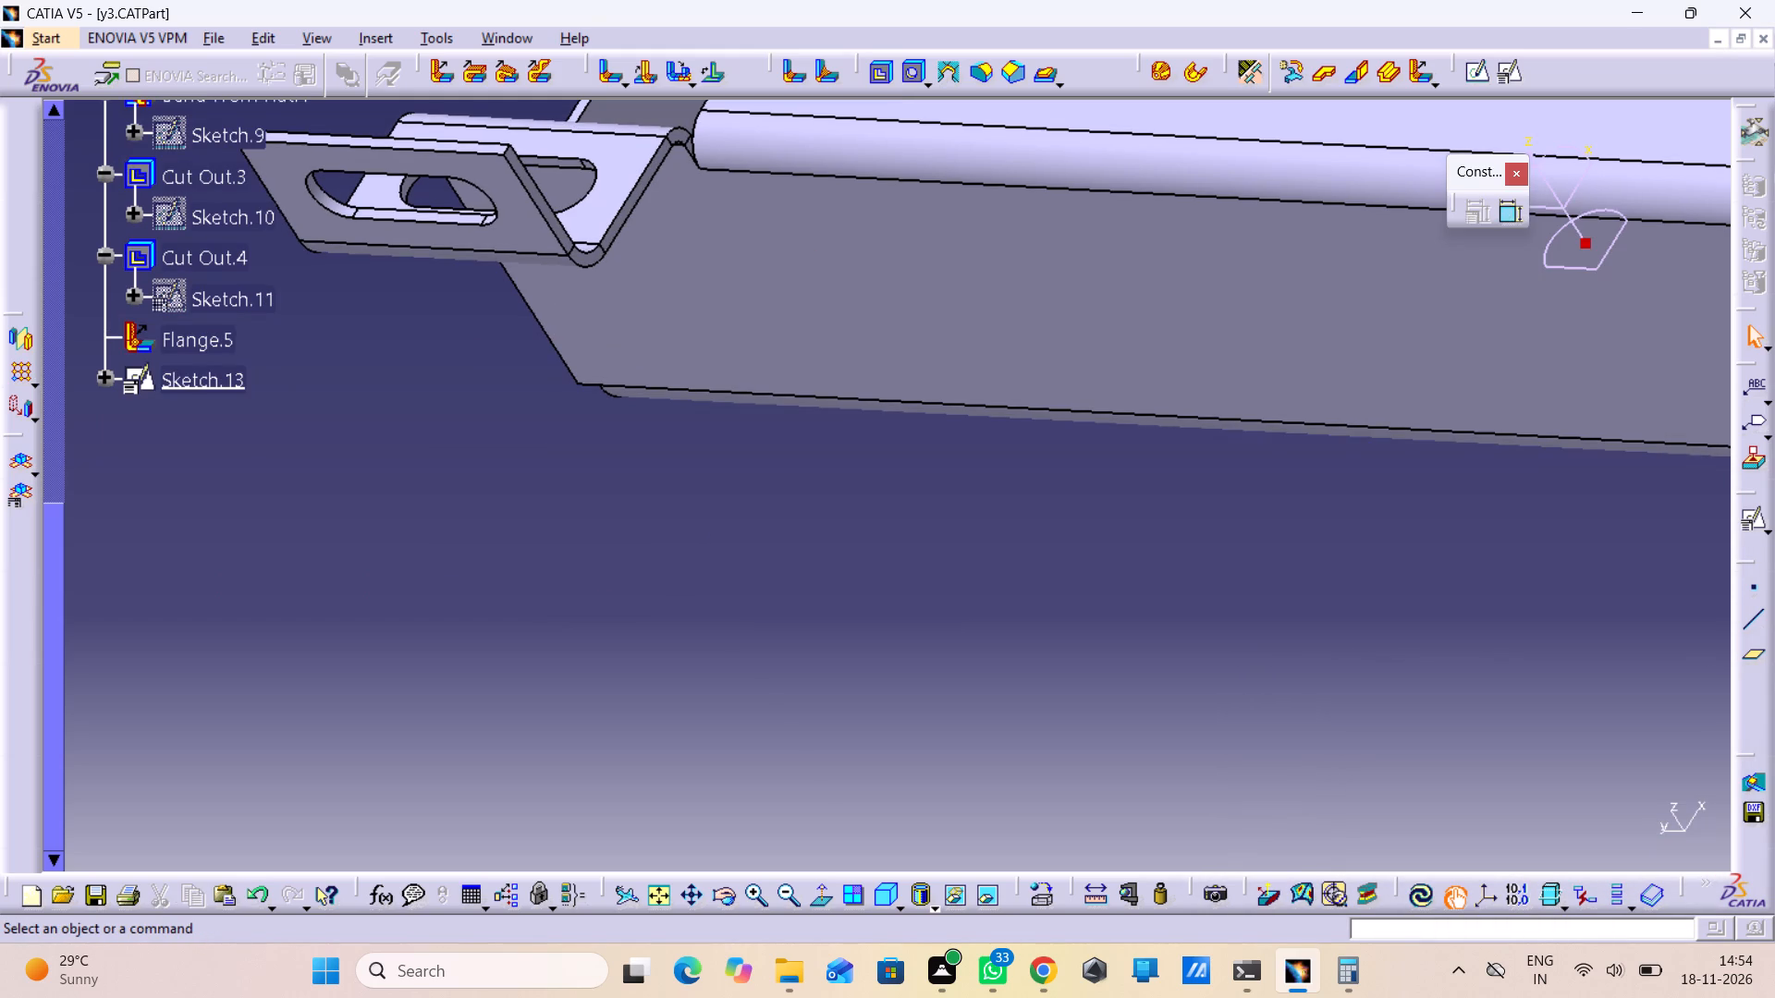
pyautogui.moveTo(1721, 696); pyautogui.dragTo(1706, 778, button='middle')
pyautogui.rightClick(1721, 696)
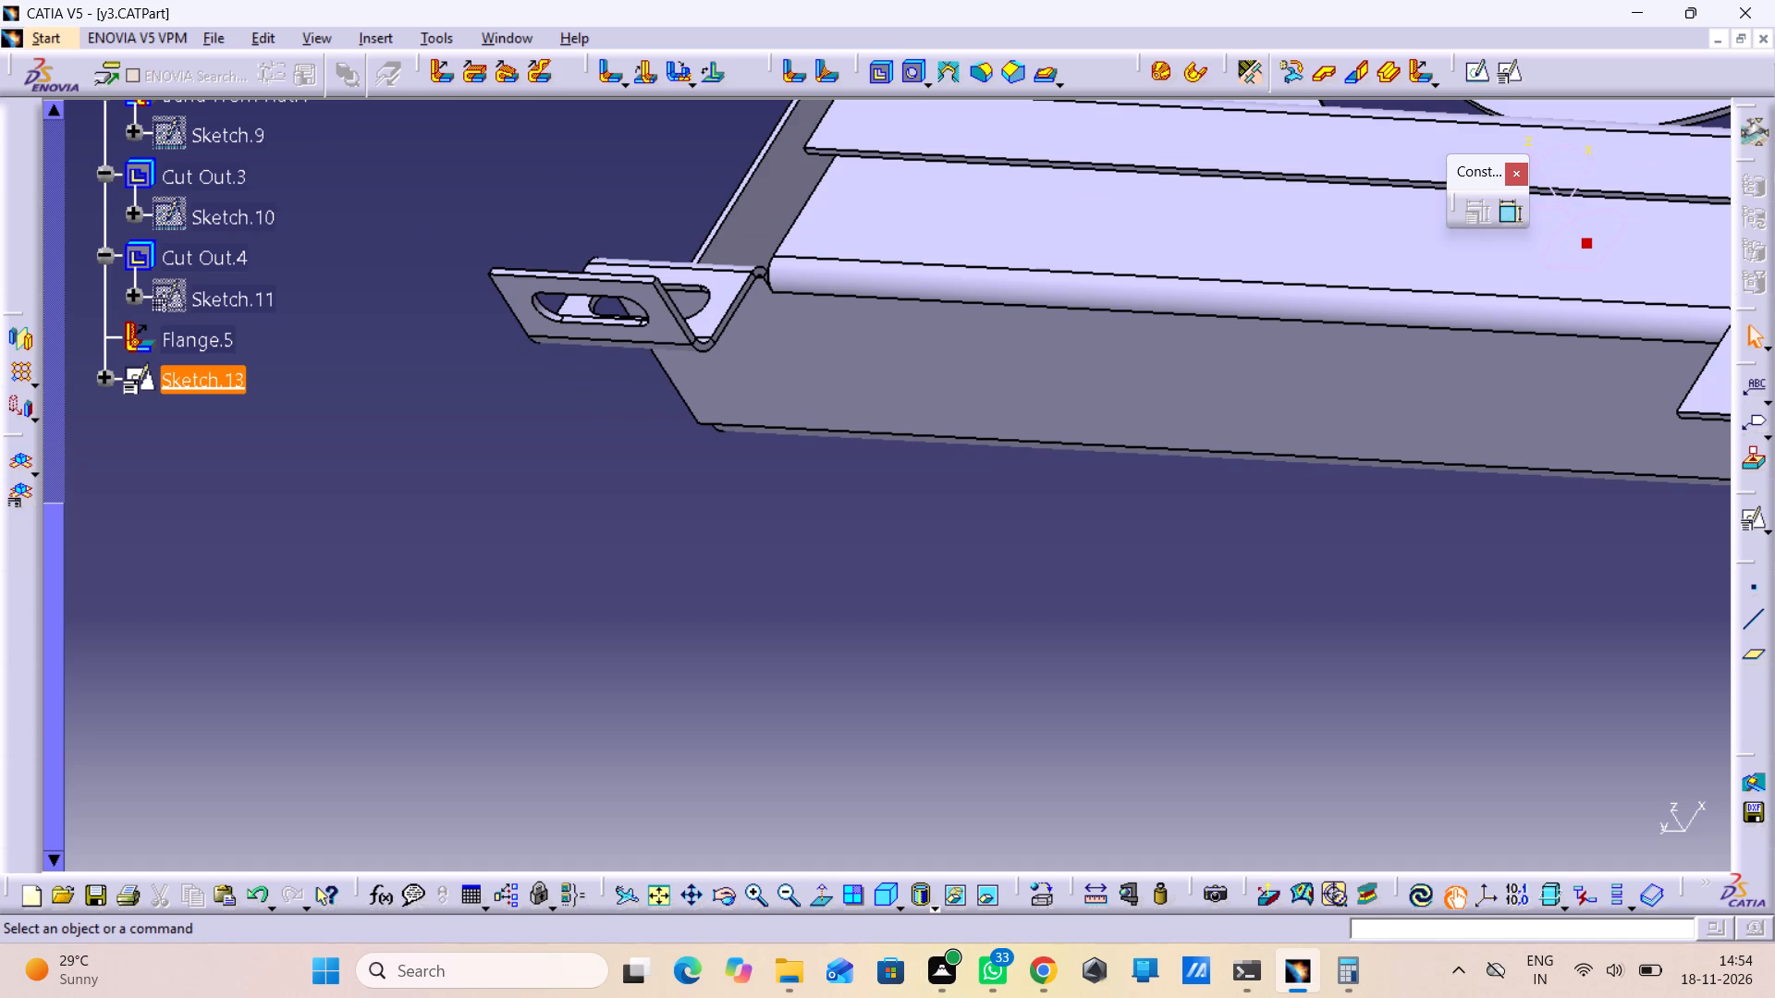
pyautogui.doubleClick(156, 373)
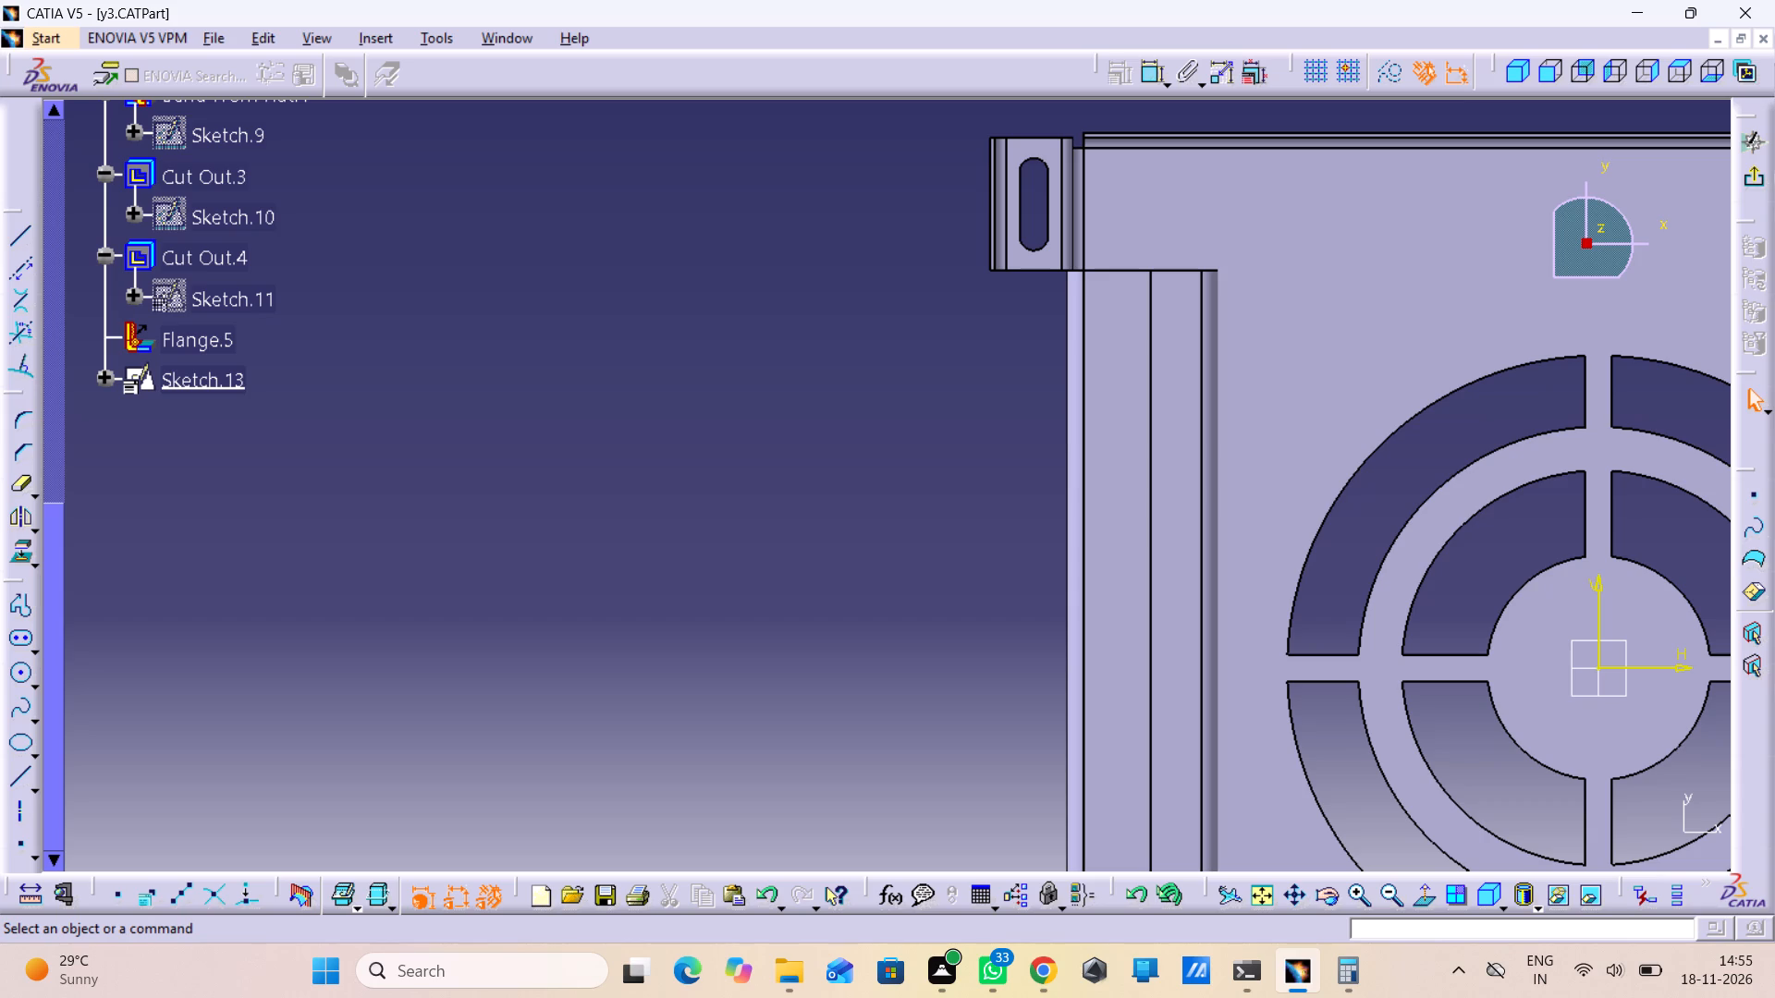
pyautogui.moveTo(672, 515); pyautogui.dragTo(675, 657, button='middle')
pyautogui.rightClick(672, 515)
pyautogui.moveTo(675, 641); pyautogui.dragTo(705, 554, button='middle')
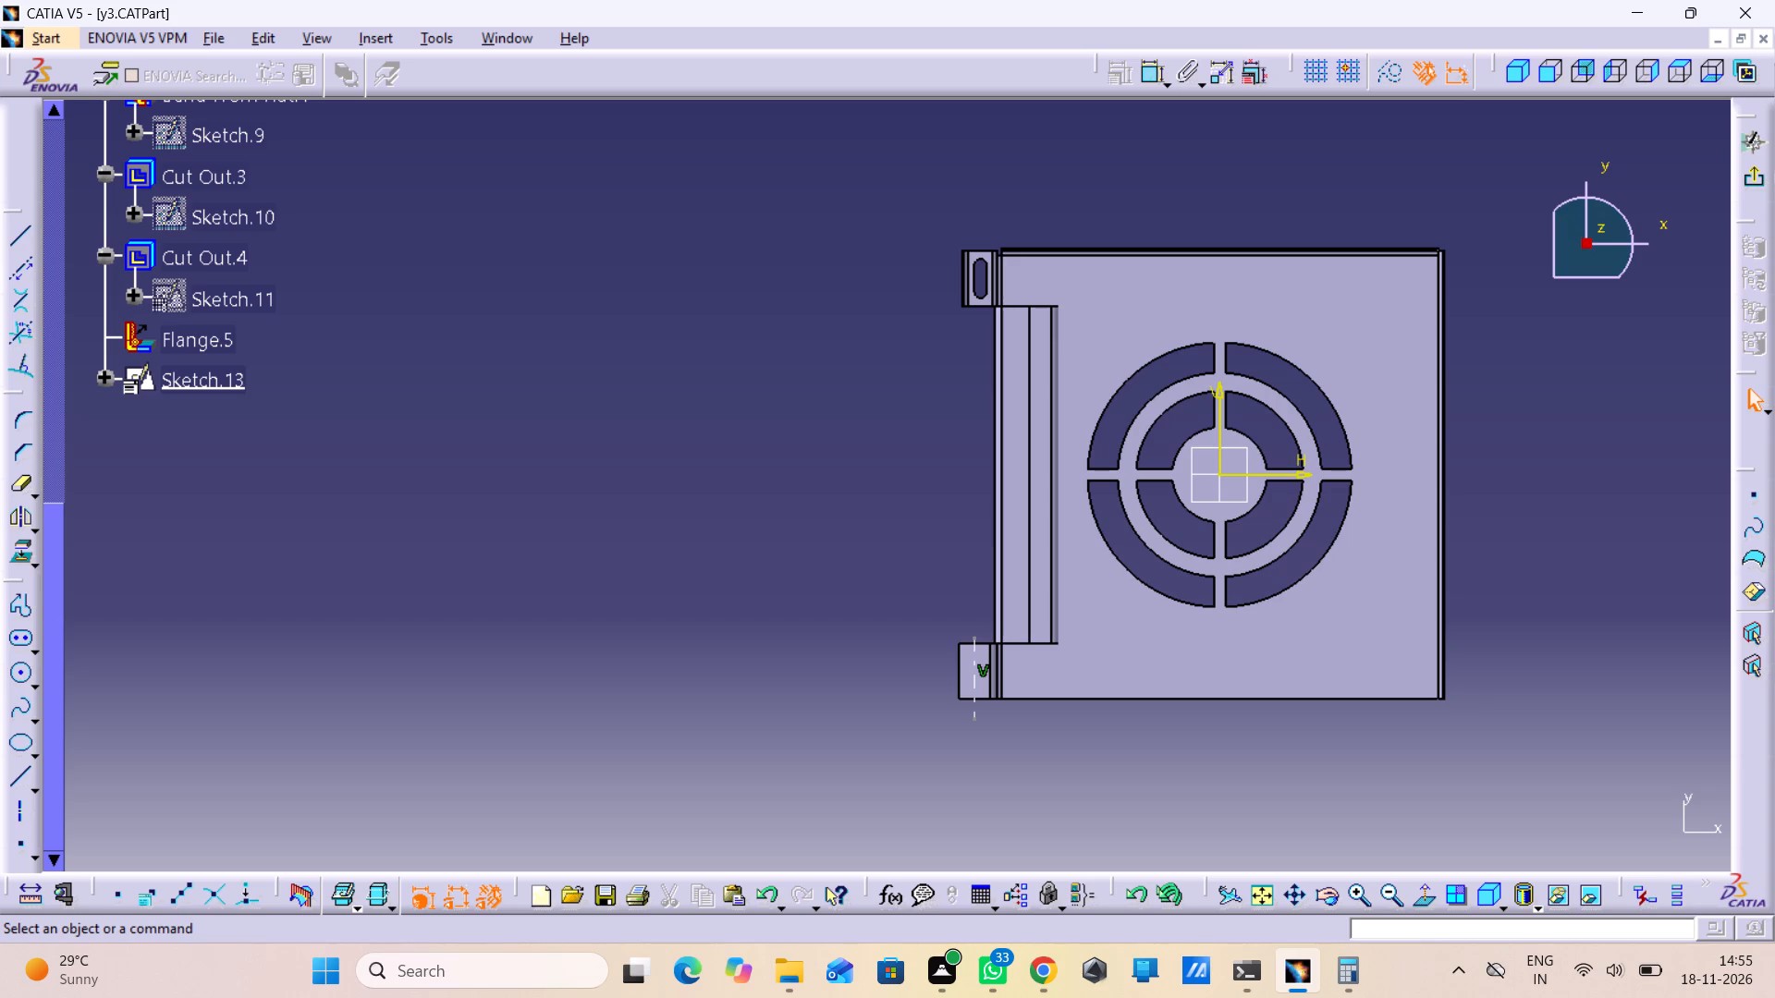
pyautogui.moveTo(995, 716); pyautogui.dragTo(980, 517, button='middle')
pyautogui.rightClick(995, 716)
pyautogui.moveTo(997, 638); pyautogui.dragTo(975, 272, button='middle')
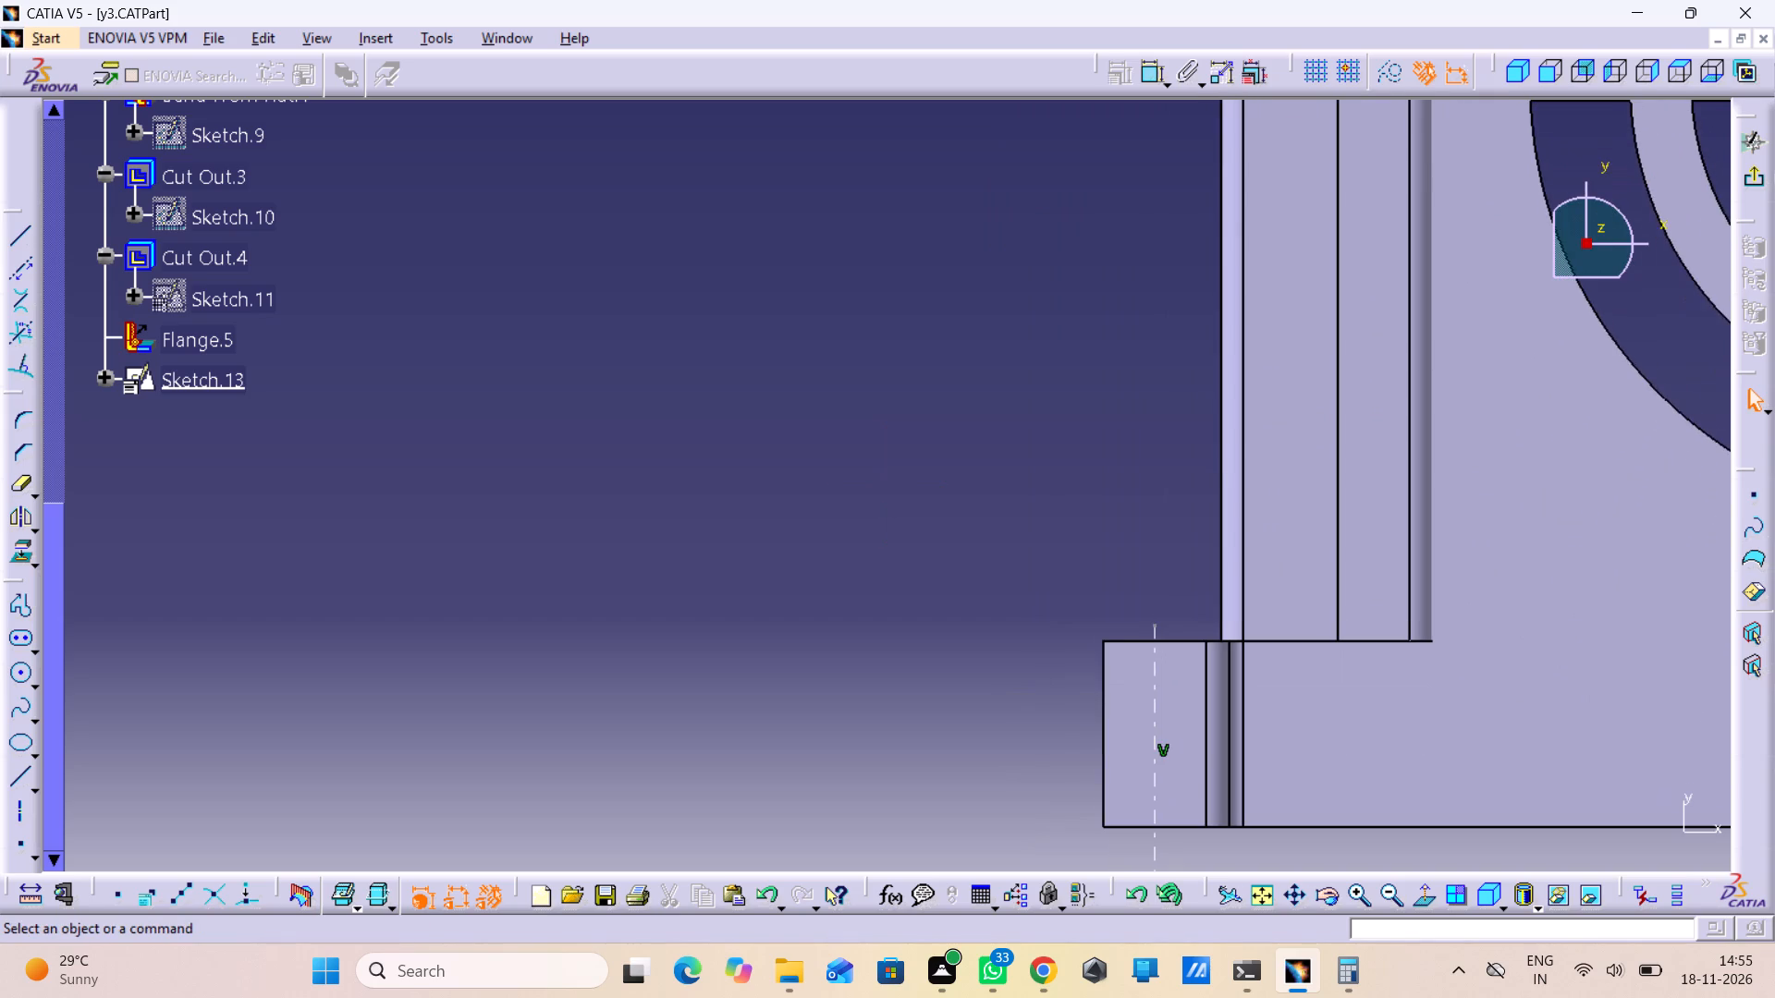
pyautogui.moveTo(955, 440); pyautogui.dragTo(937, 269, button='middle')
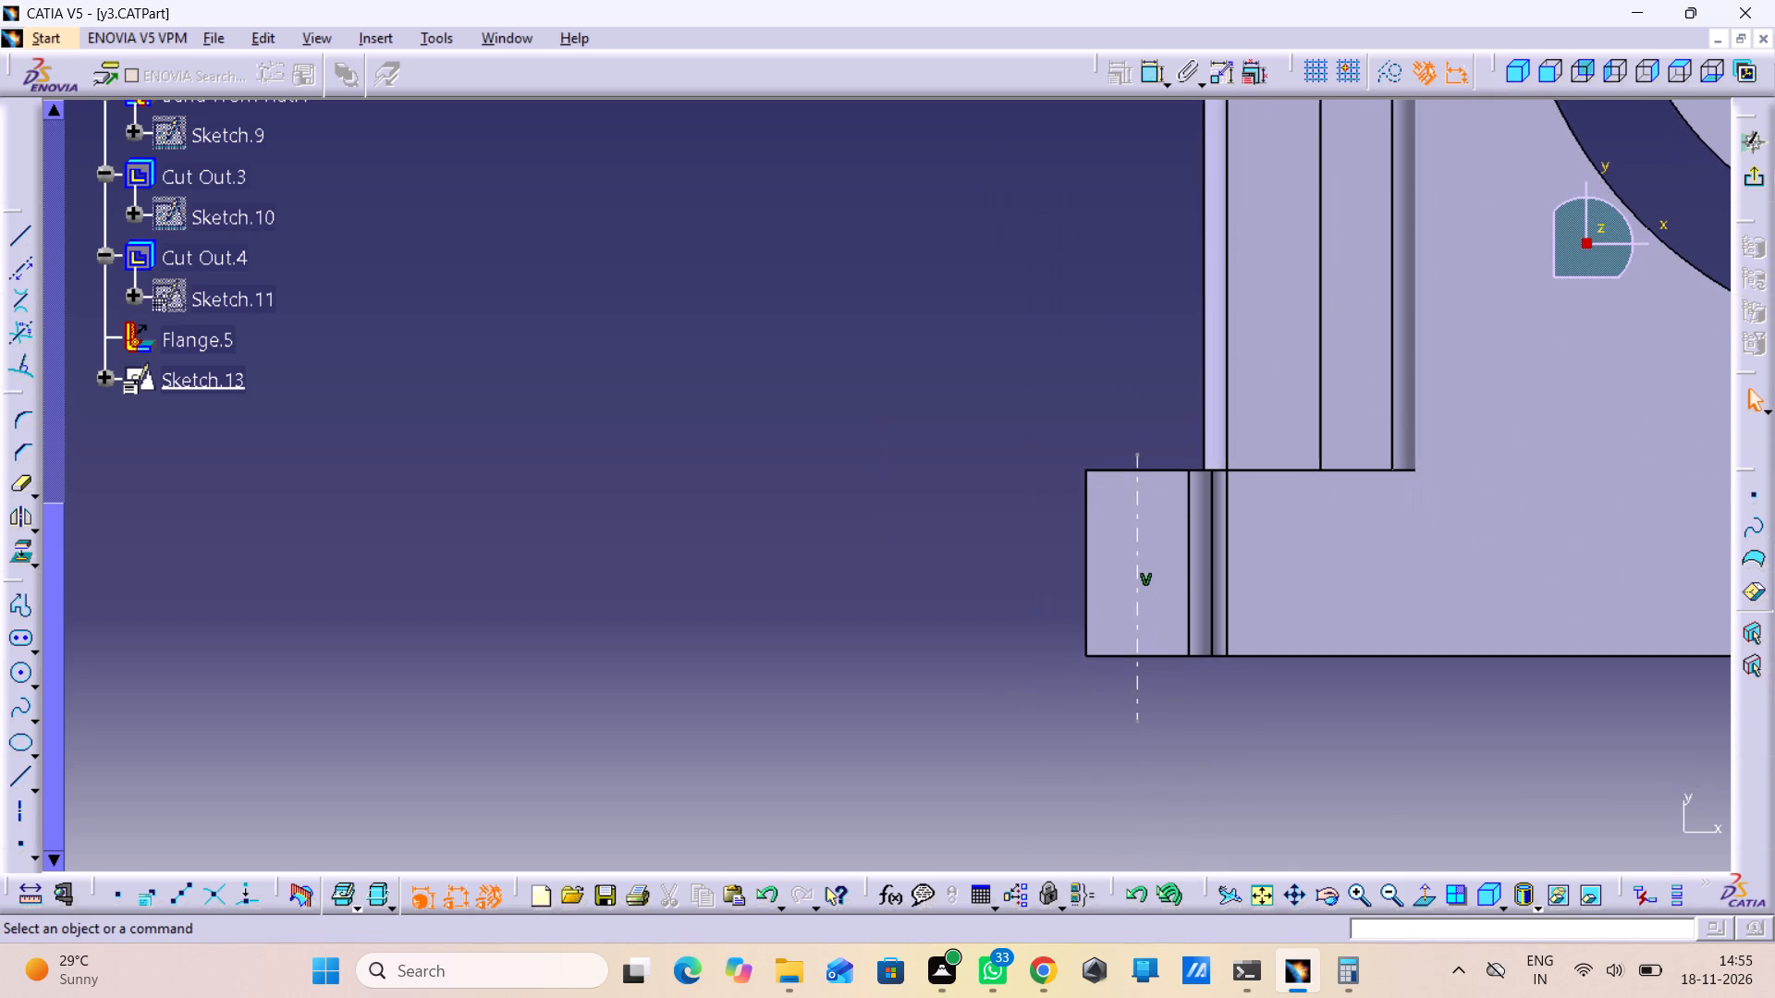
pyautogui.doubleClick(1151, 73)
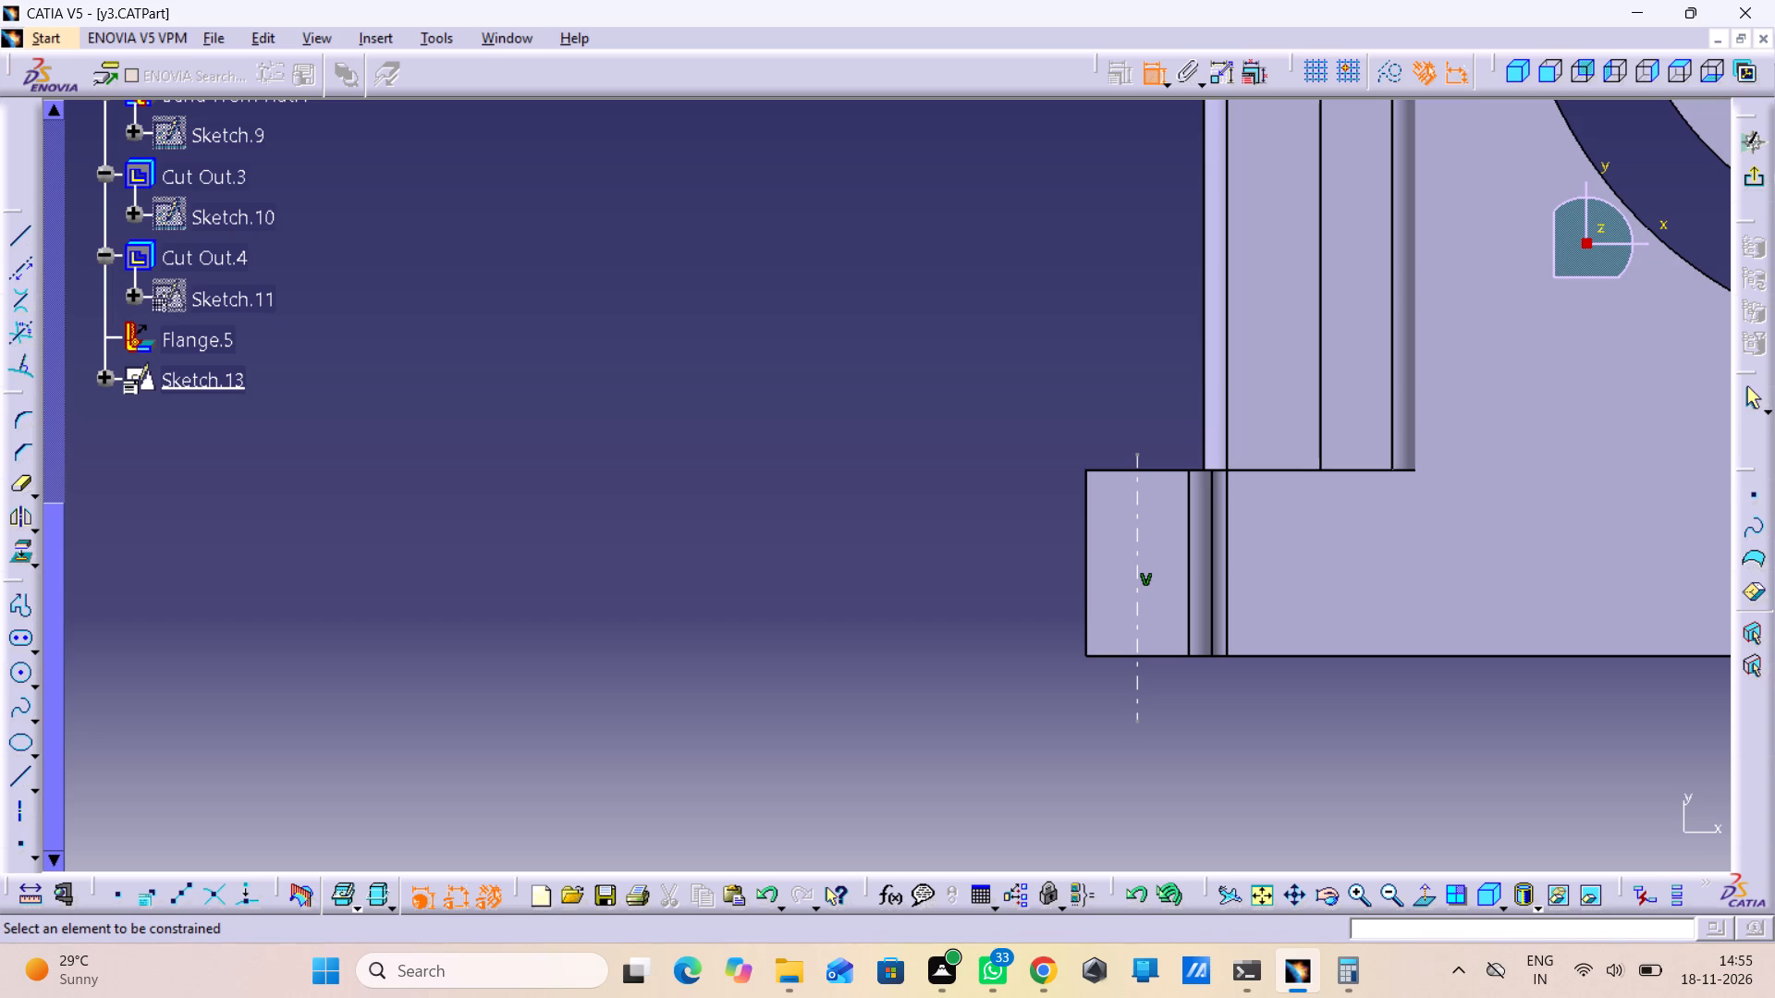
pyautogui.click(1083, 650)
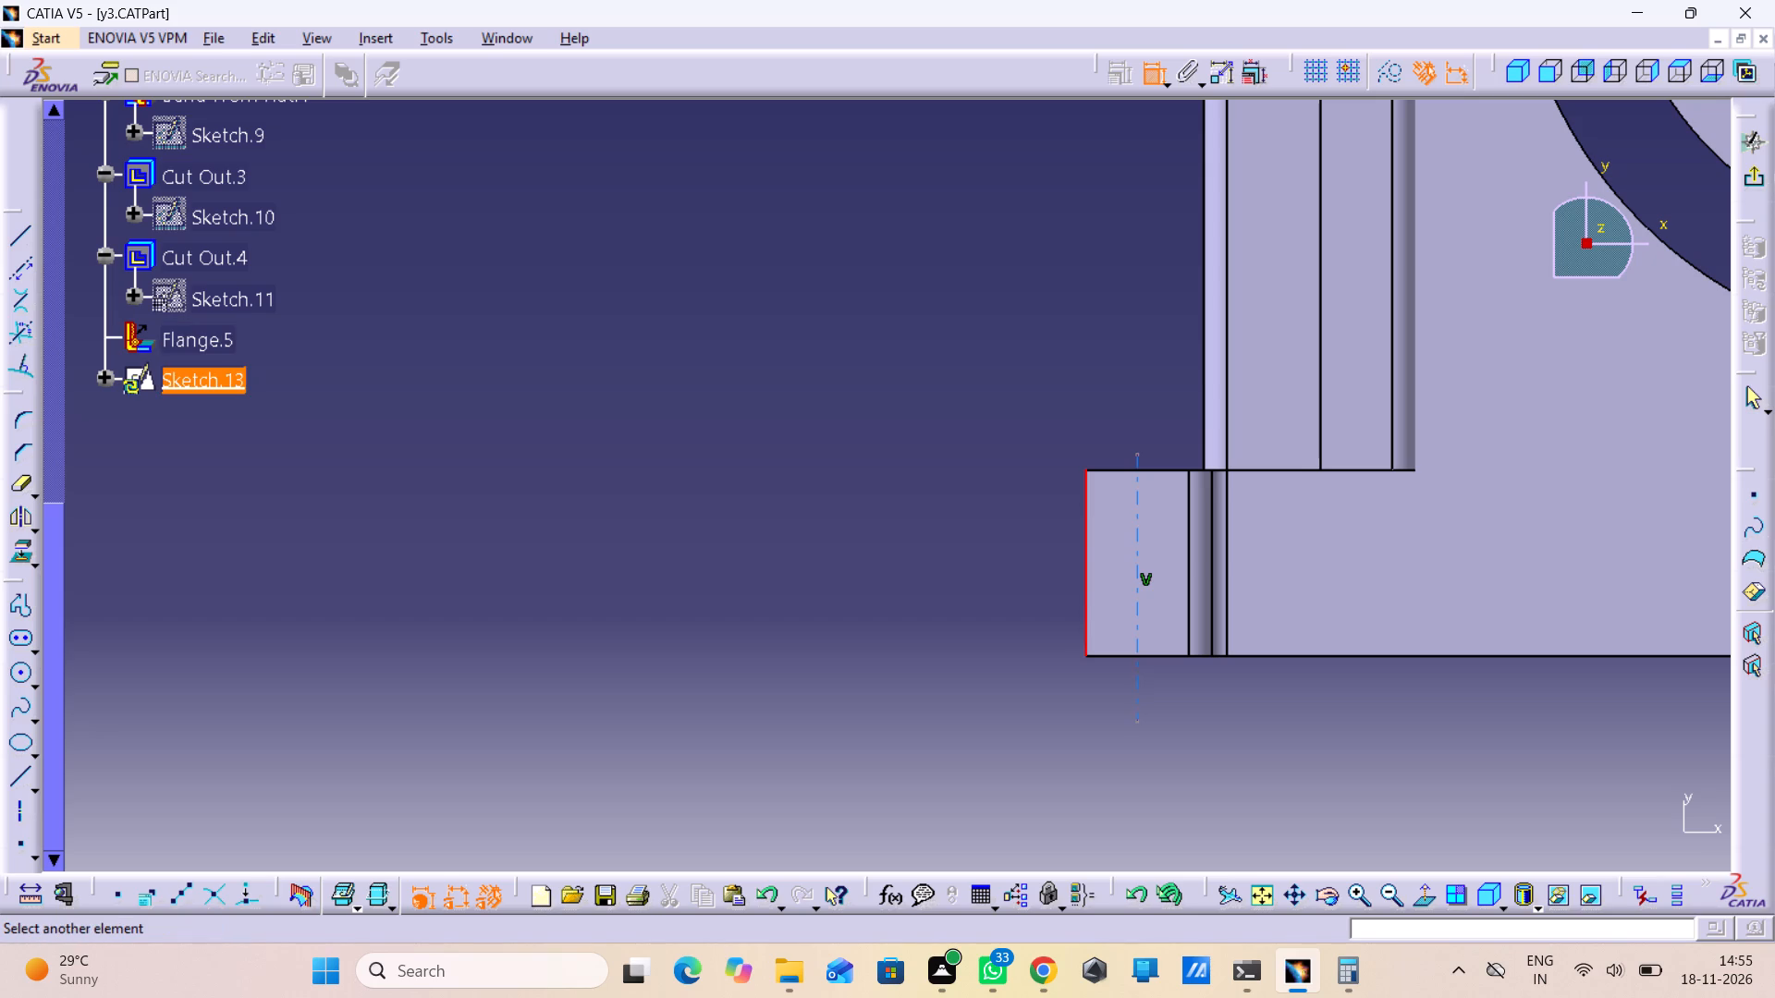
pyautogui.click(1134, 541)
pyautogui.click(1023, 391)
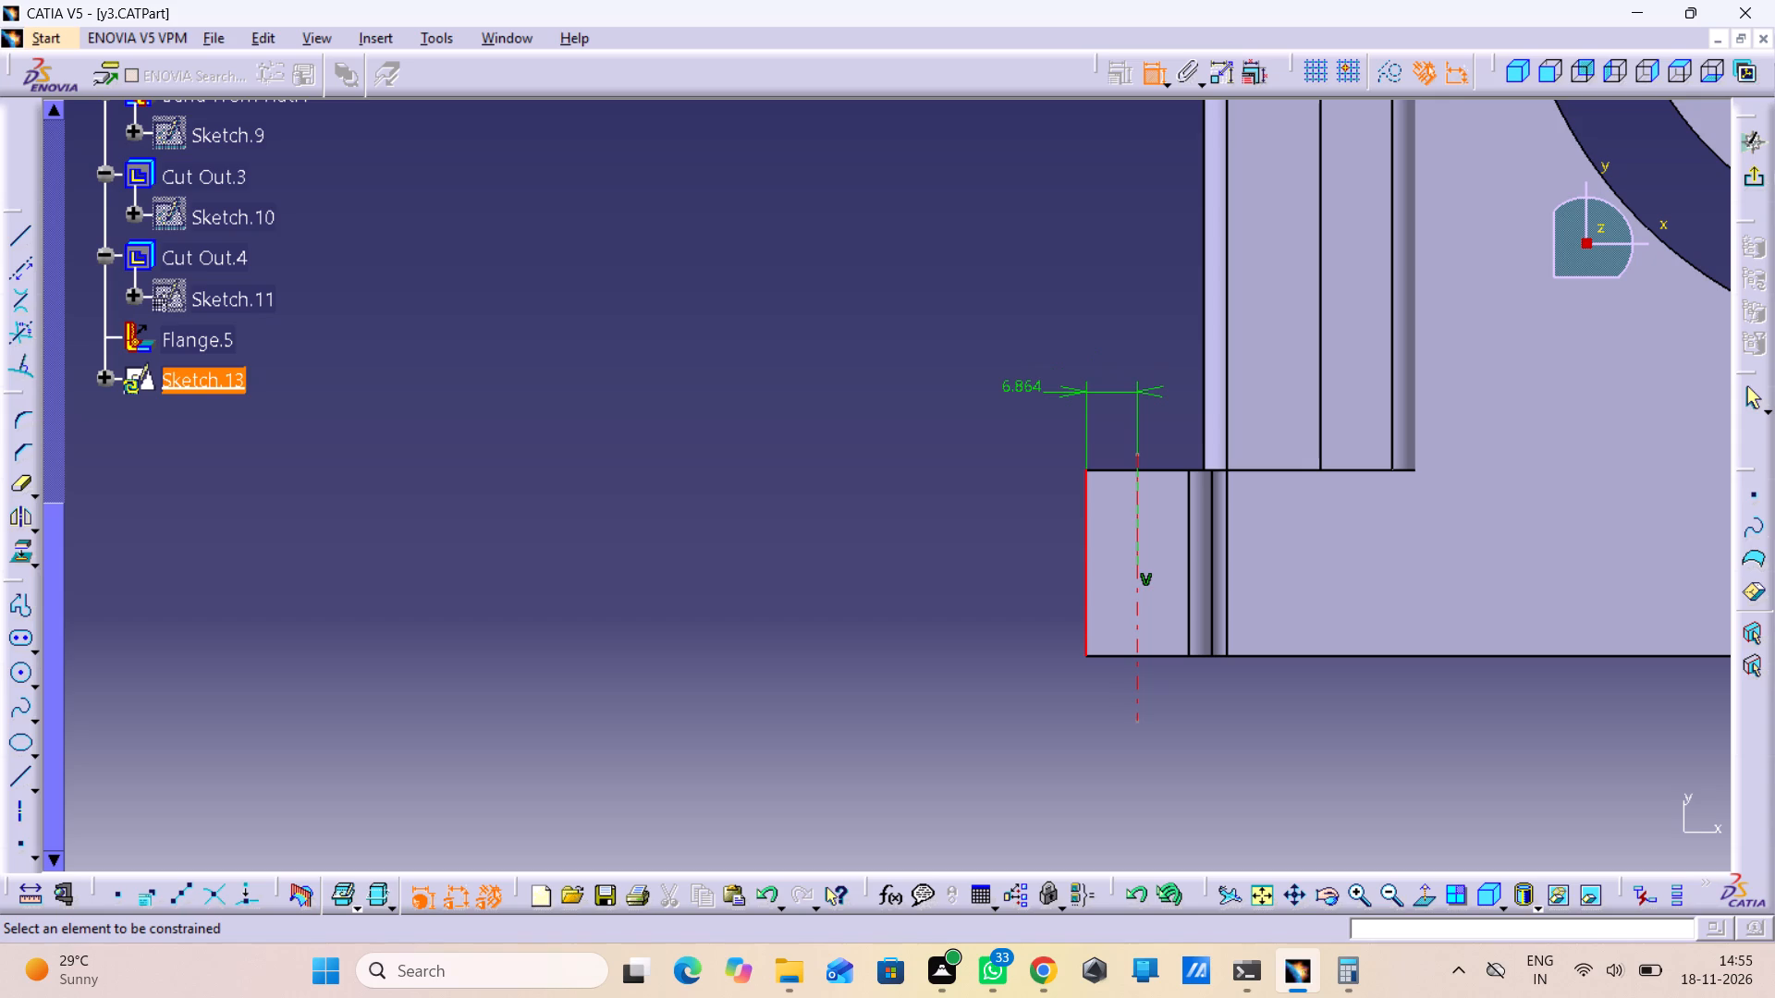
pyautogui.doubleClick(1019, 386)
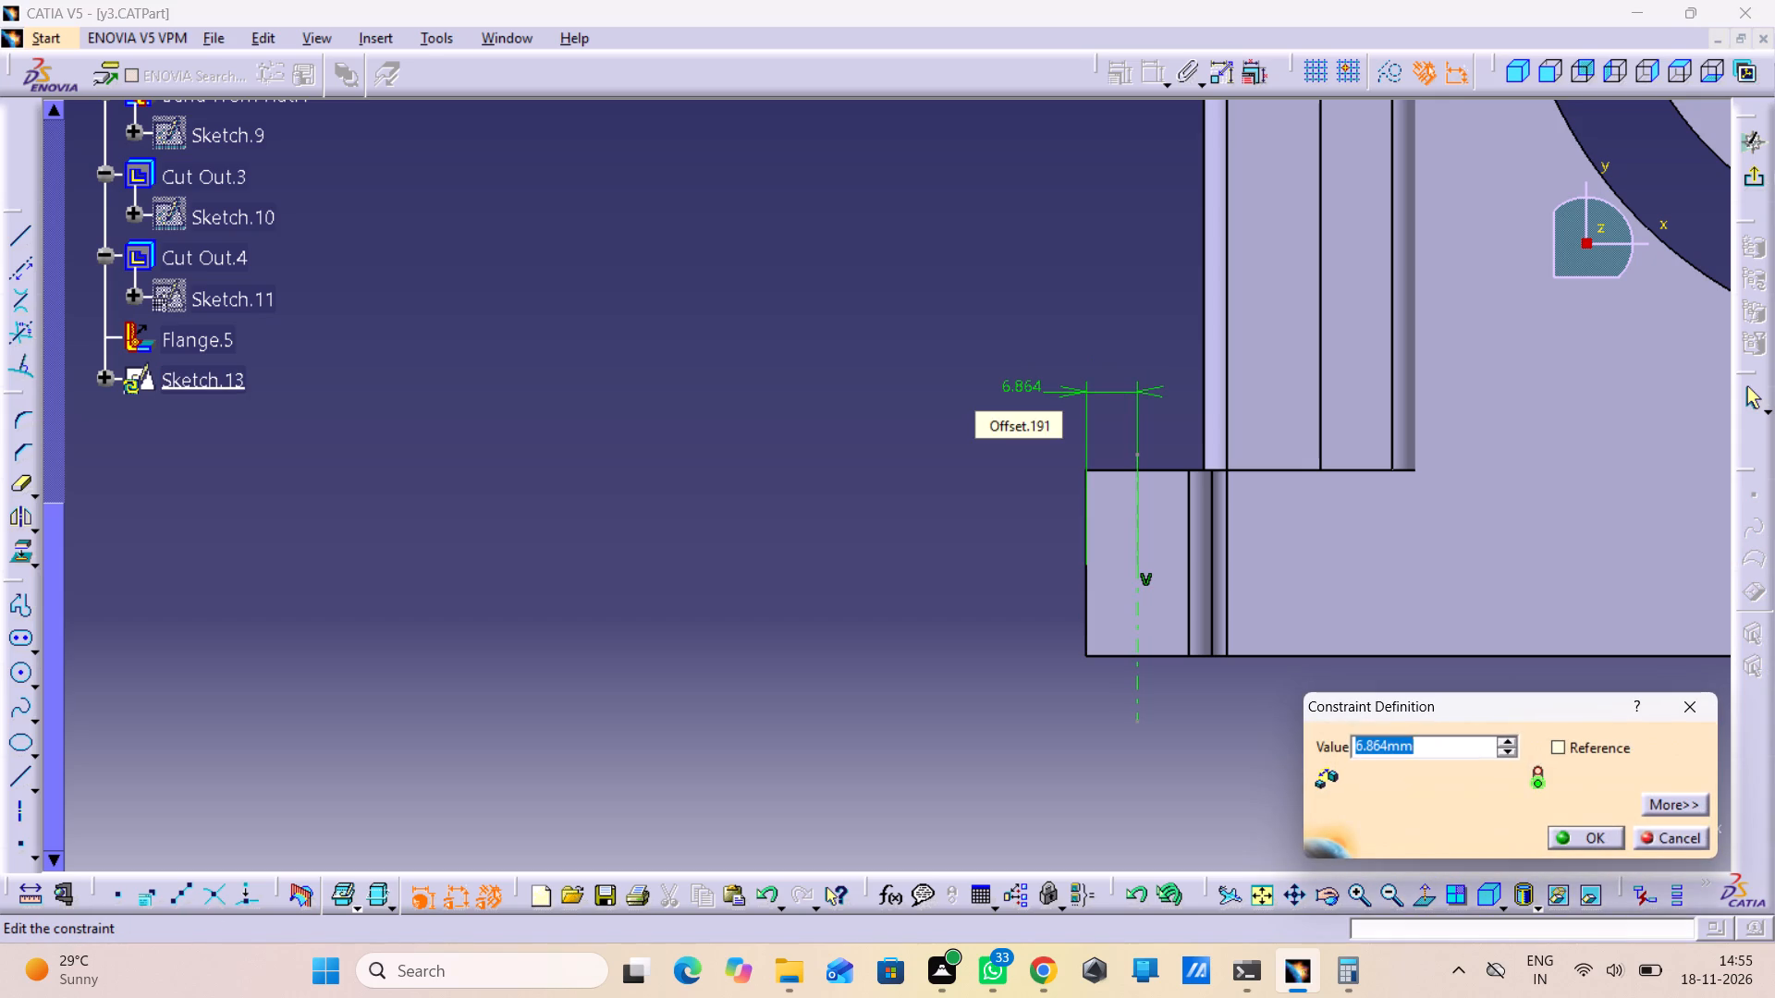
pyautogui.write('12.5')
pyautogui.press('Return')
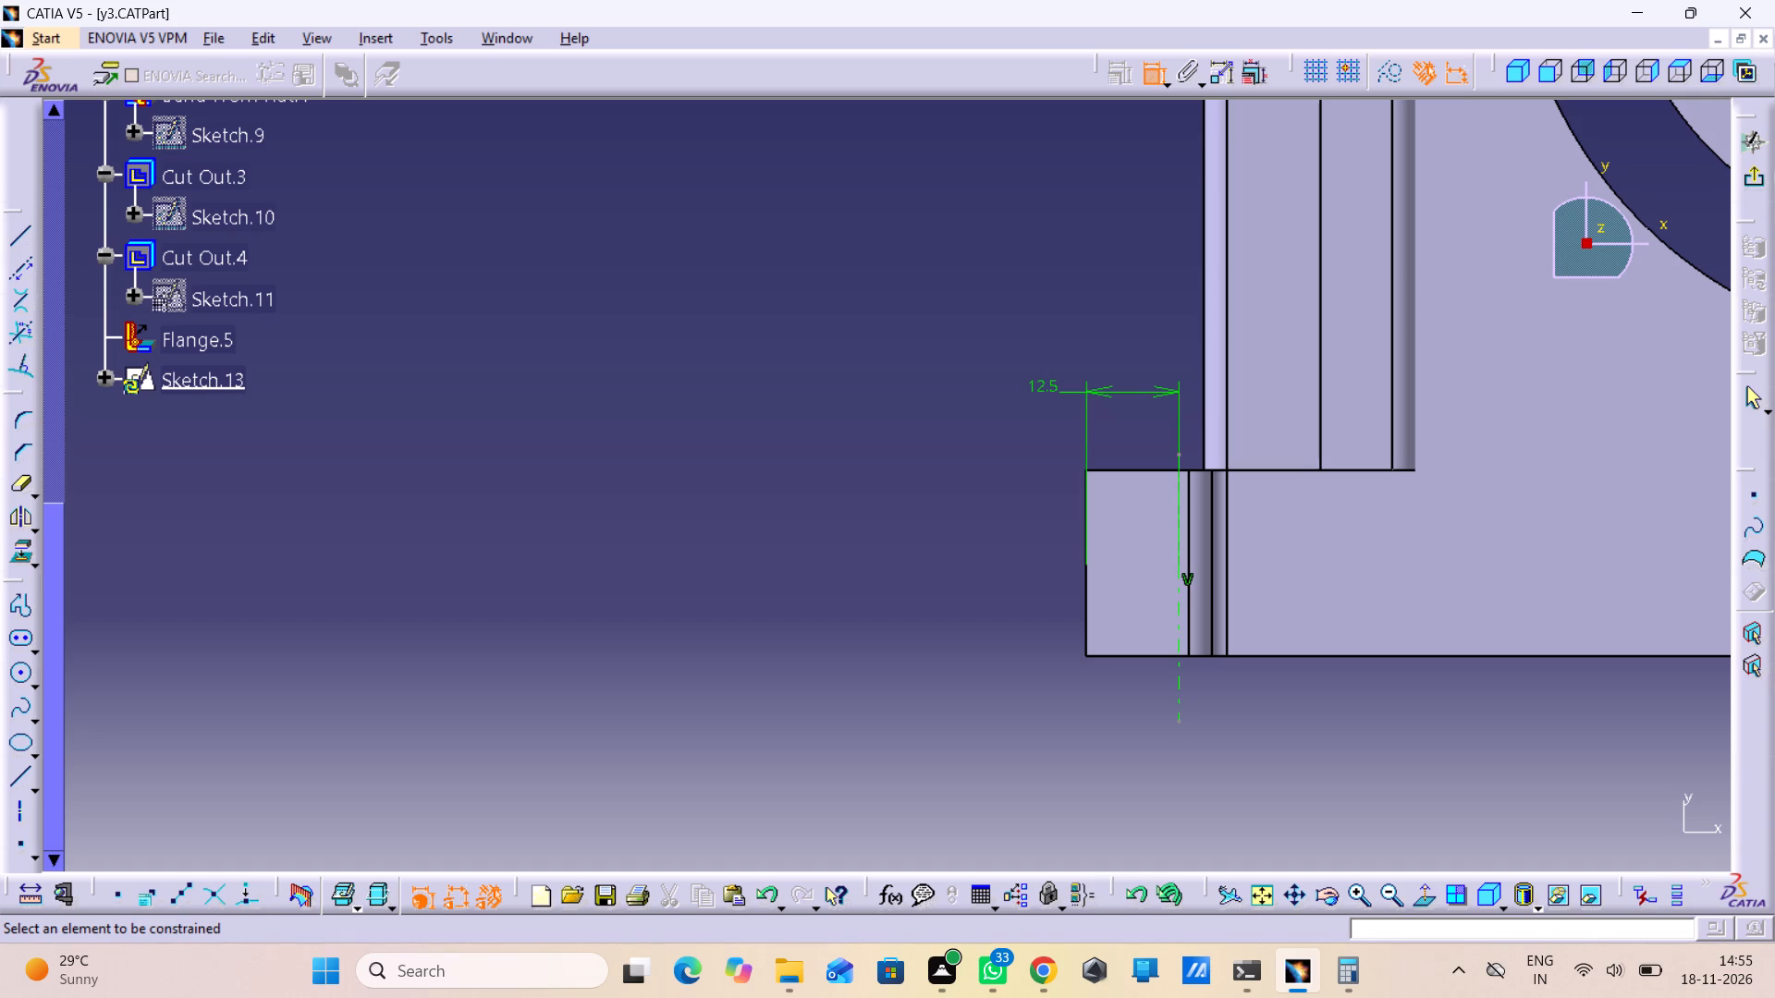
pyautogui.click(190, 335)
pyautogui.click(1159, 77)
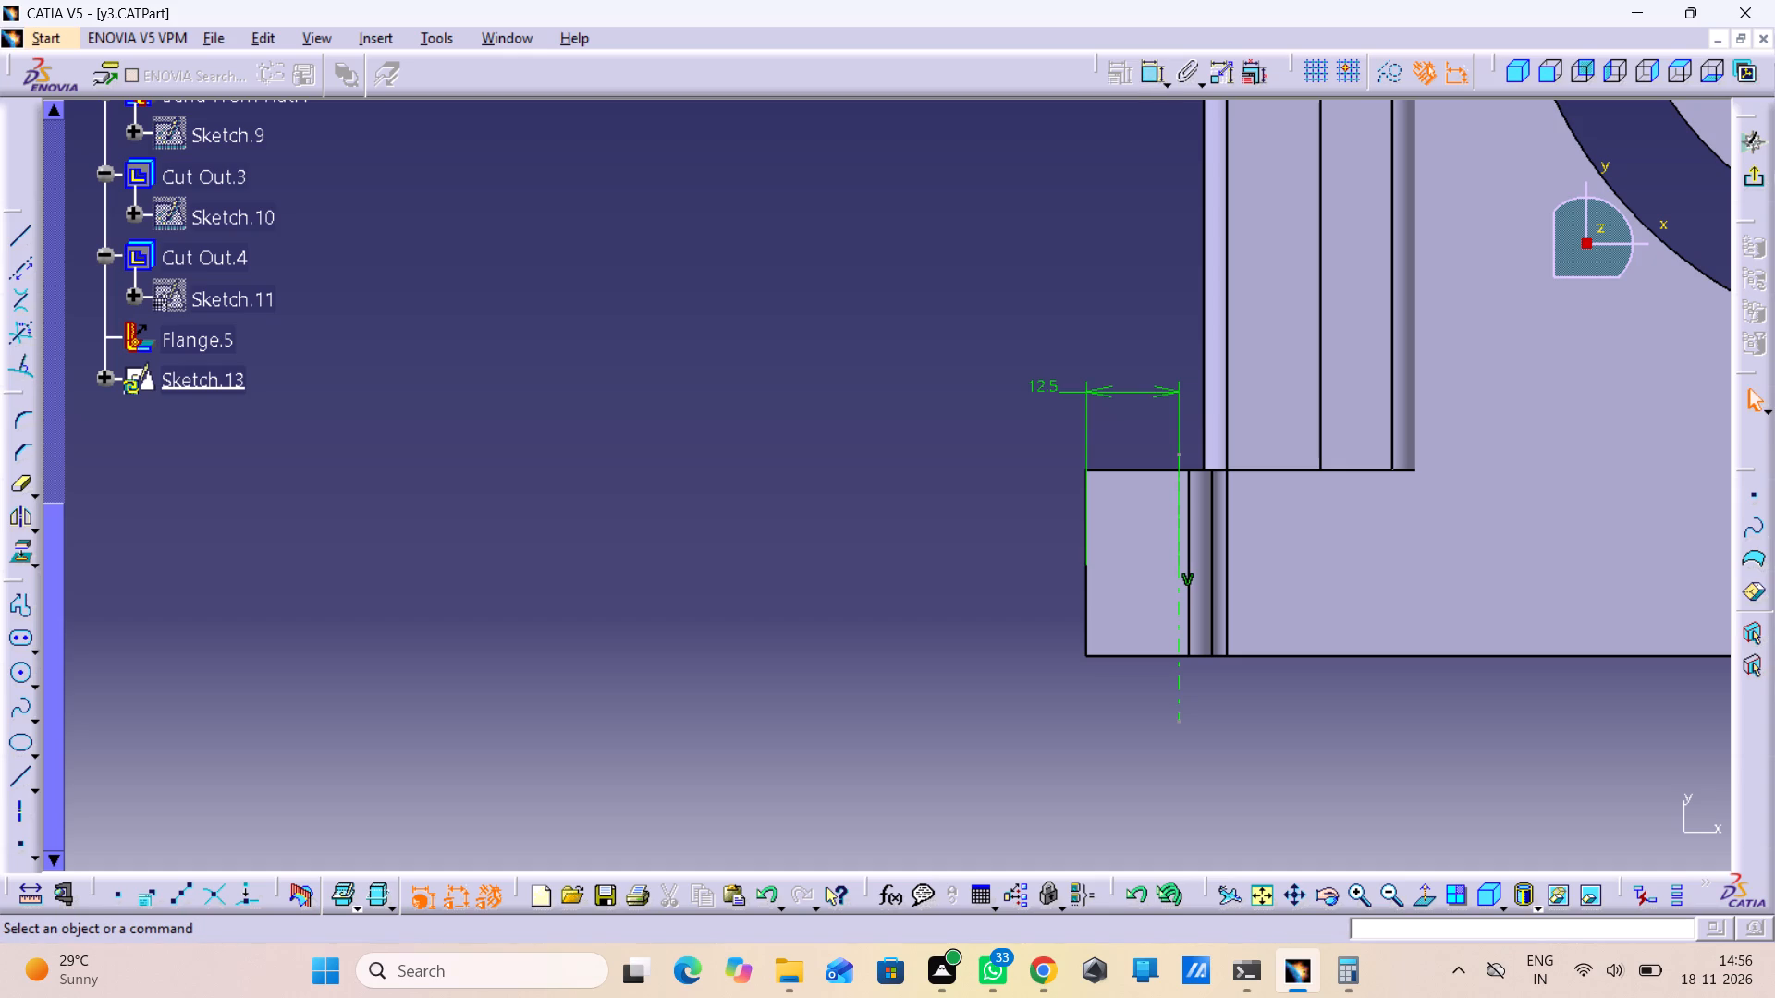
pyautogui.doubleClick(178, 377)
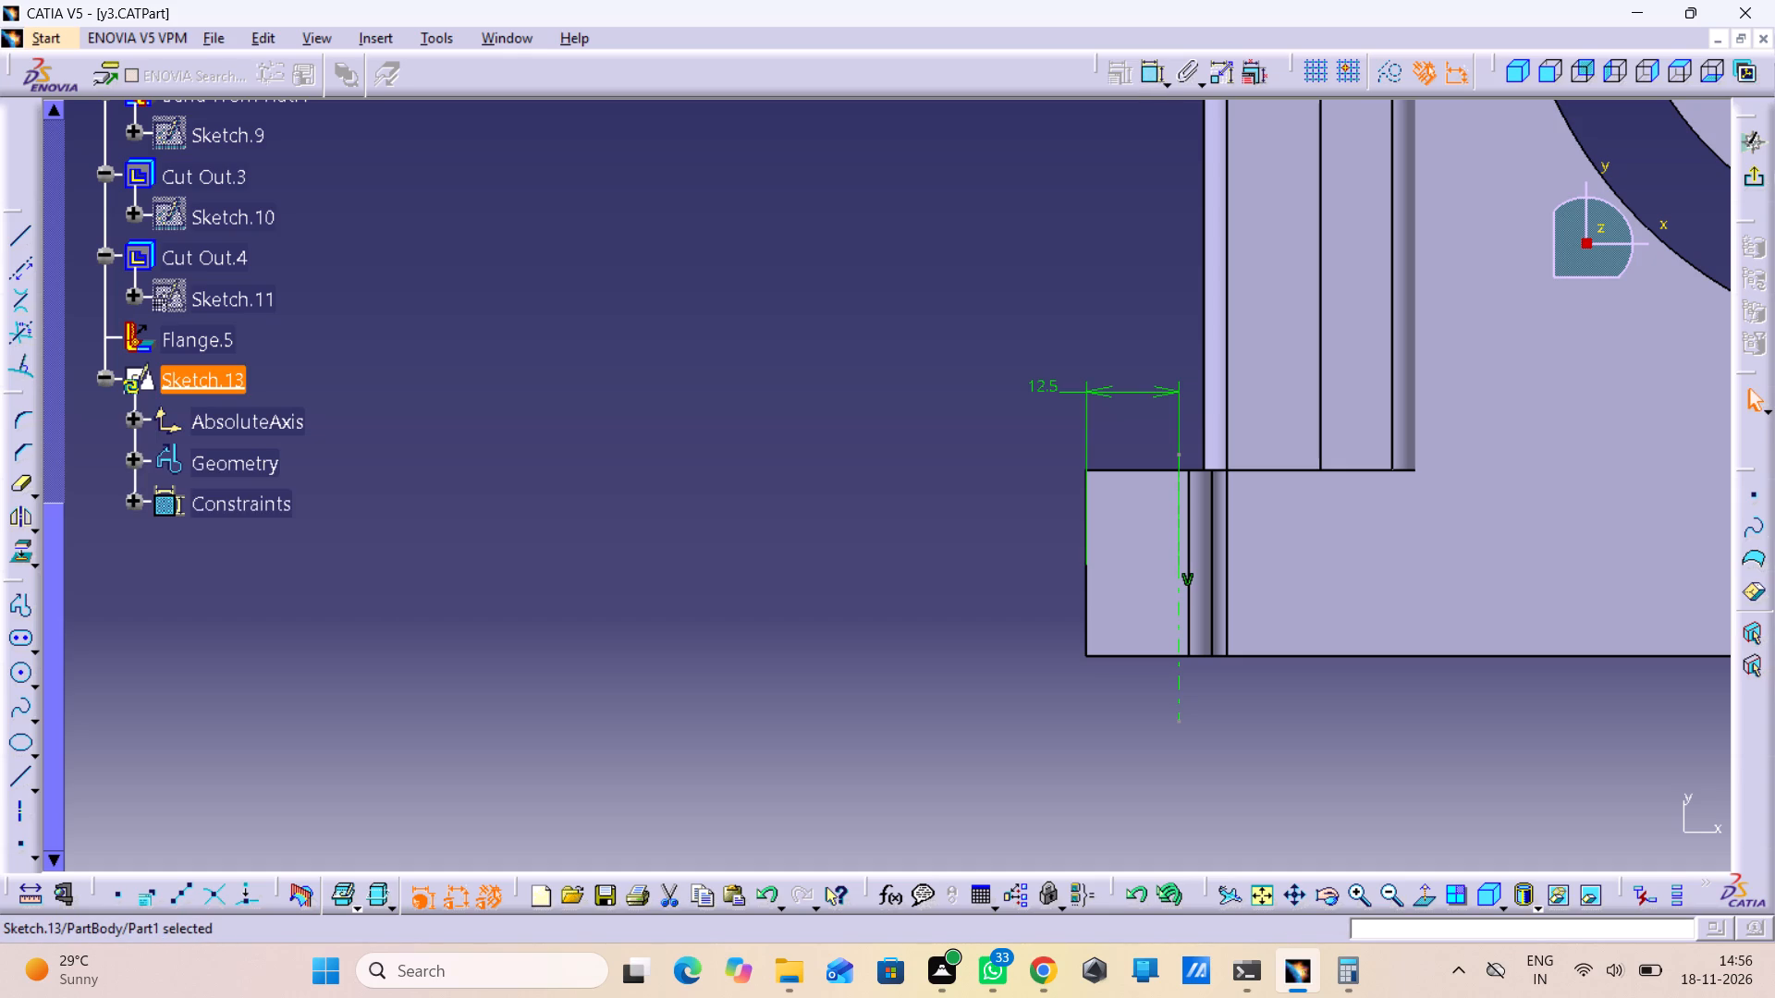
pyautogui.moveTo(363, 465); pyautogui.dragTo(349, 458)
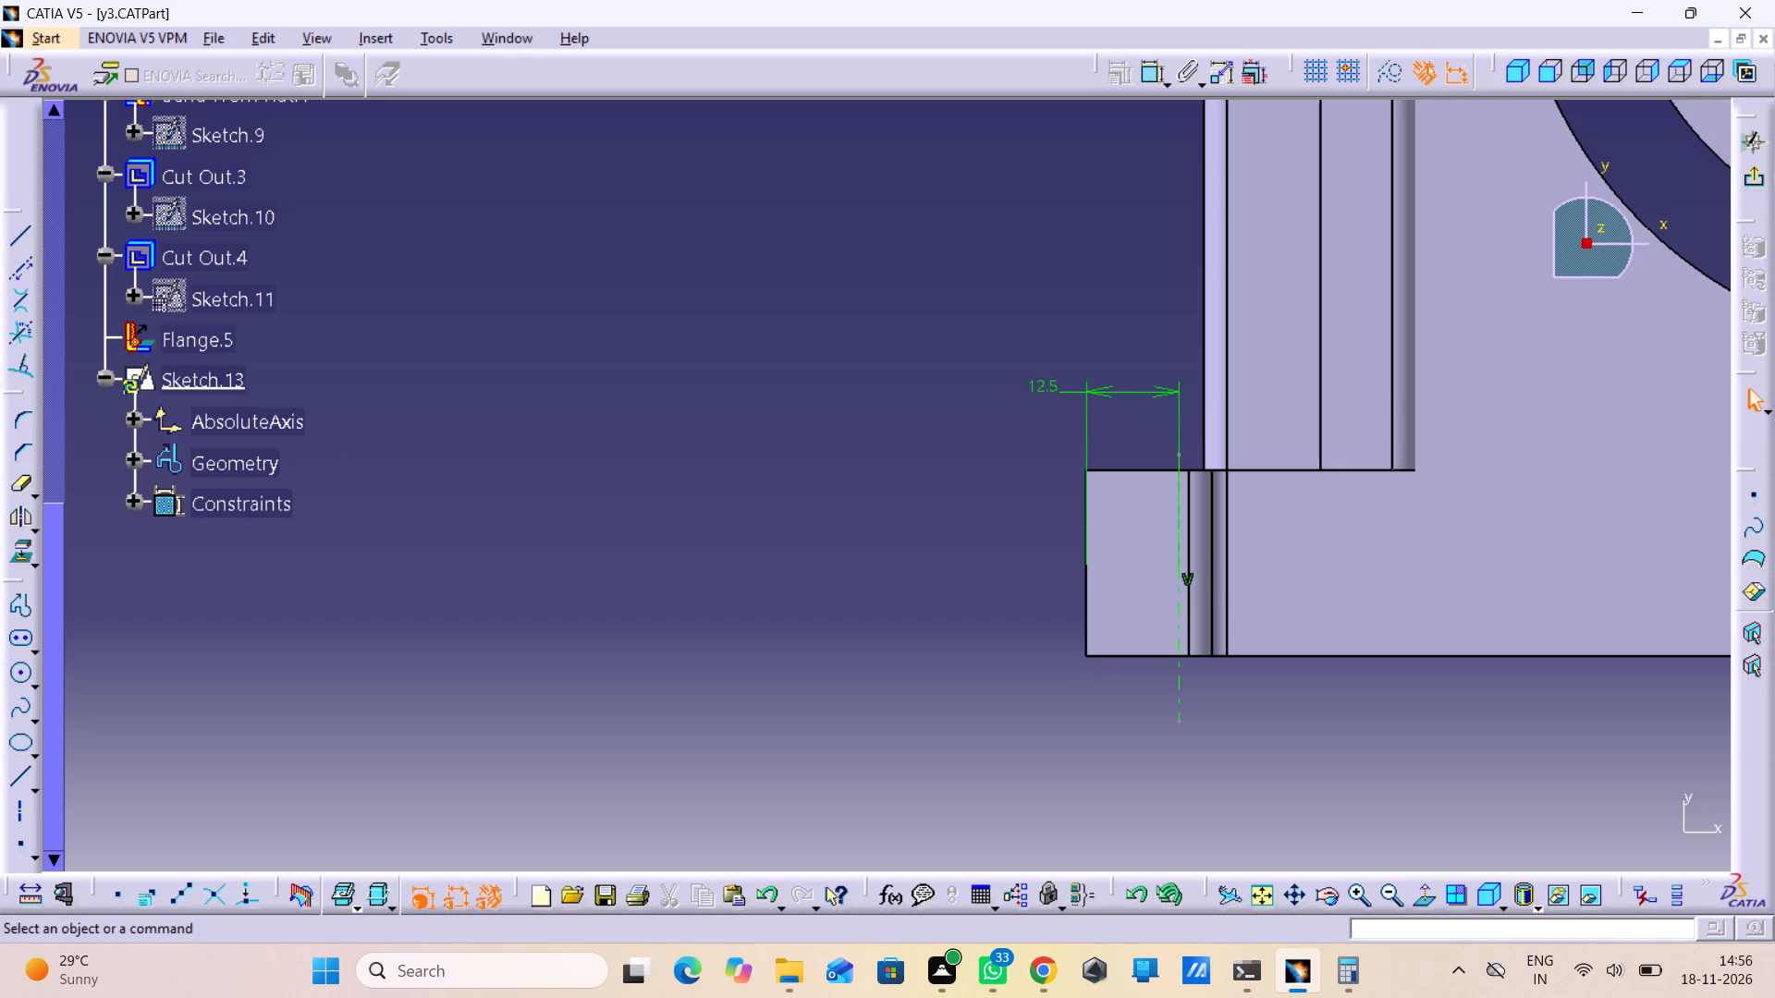
# Exit the sketch and set the new corner flange's length to 25 mm.
pyautogui.doubleClick(205, 343)
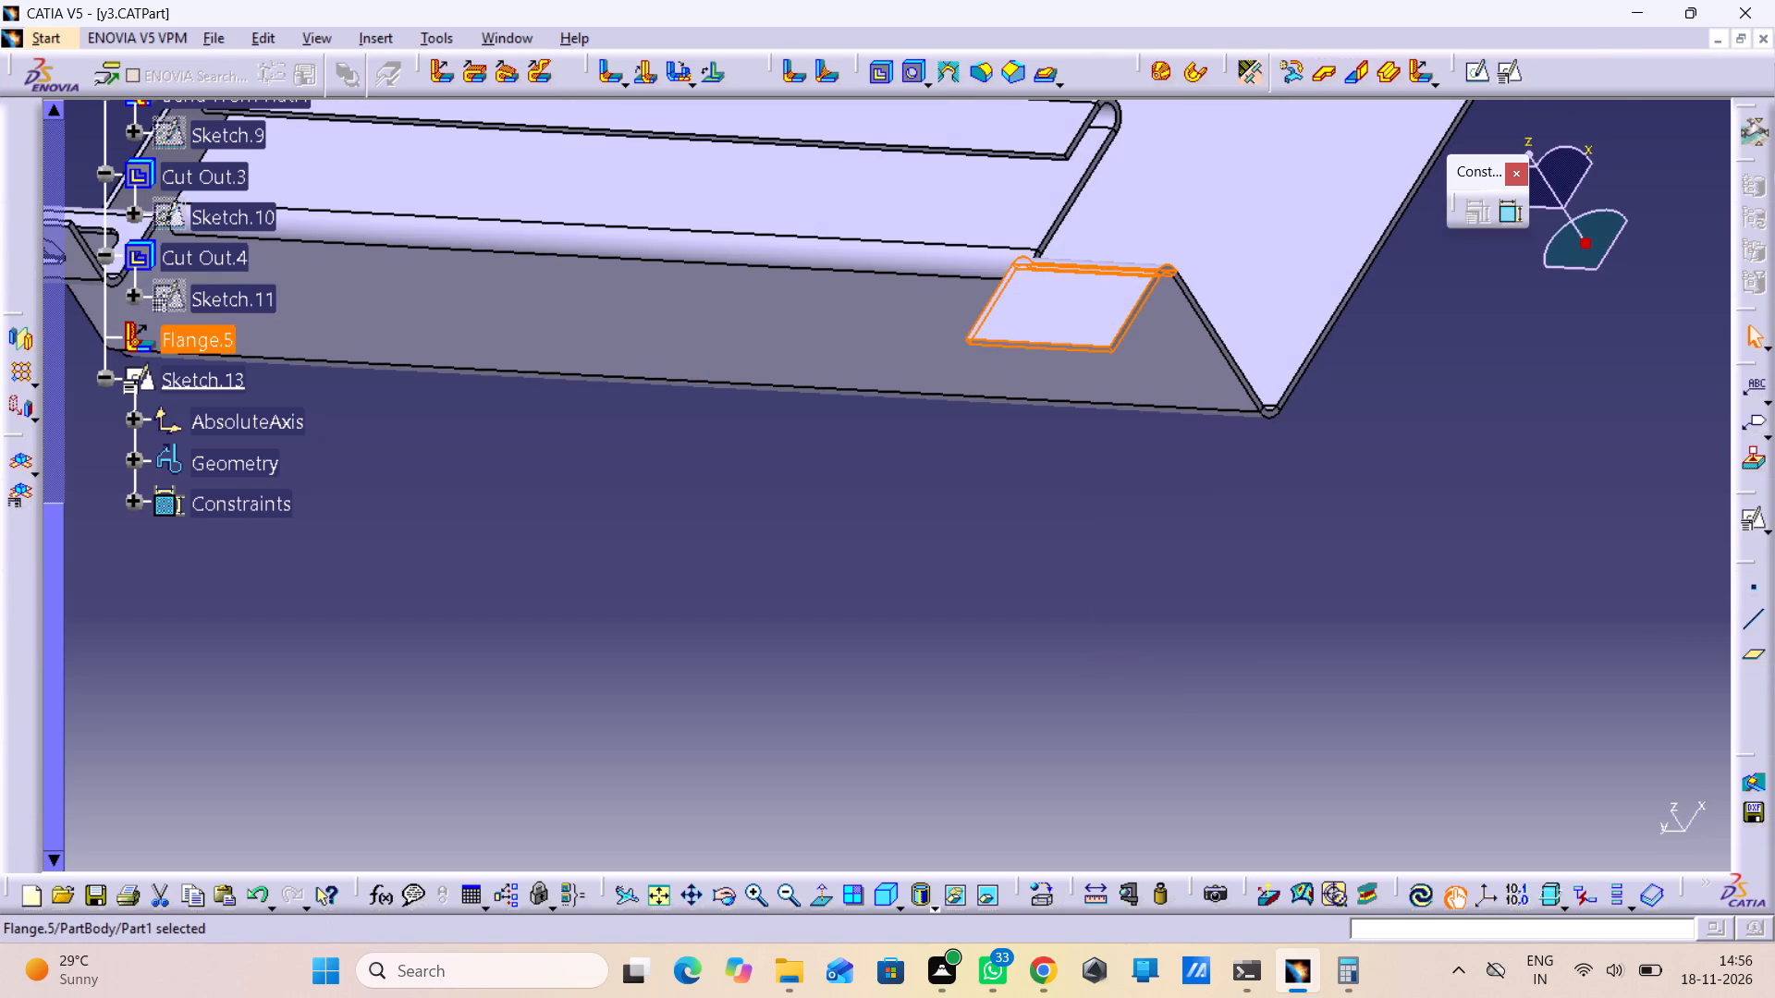
pyautogui.doubleClick(1034, 323)
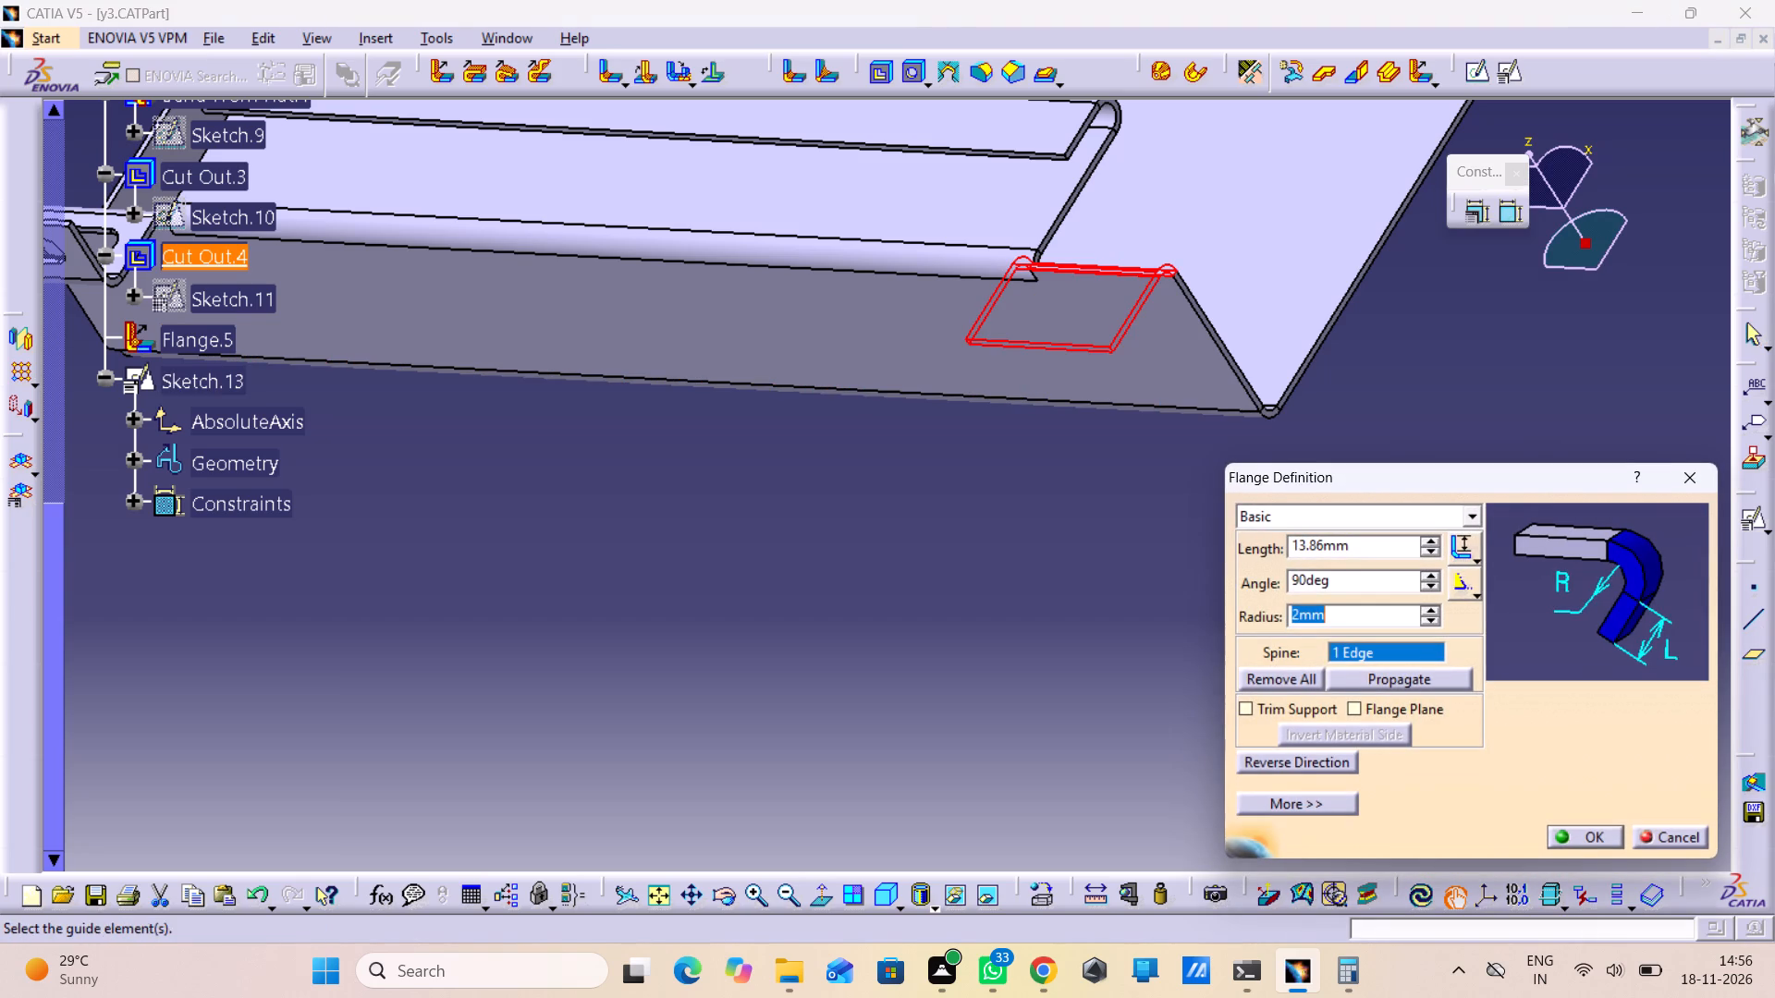
pyautogui.moveTo(1351, 550); pyautogui.dragTo(1222, 559)
pyautogui.write('25')
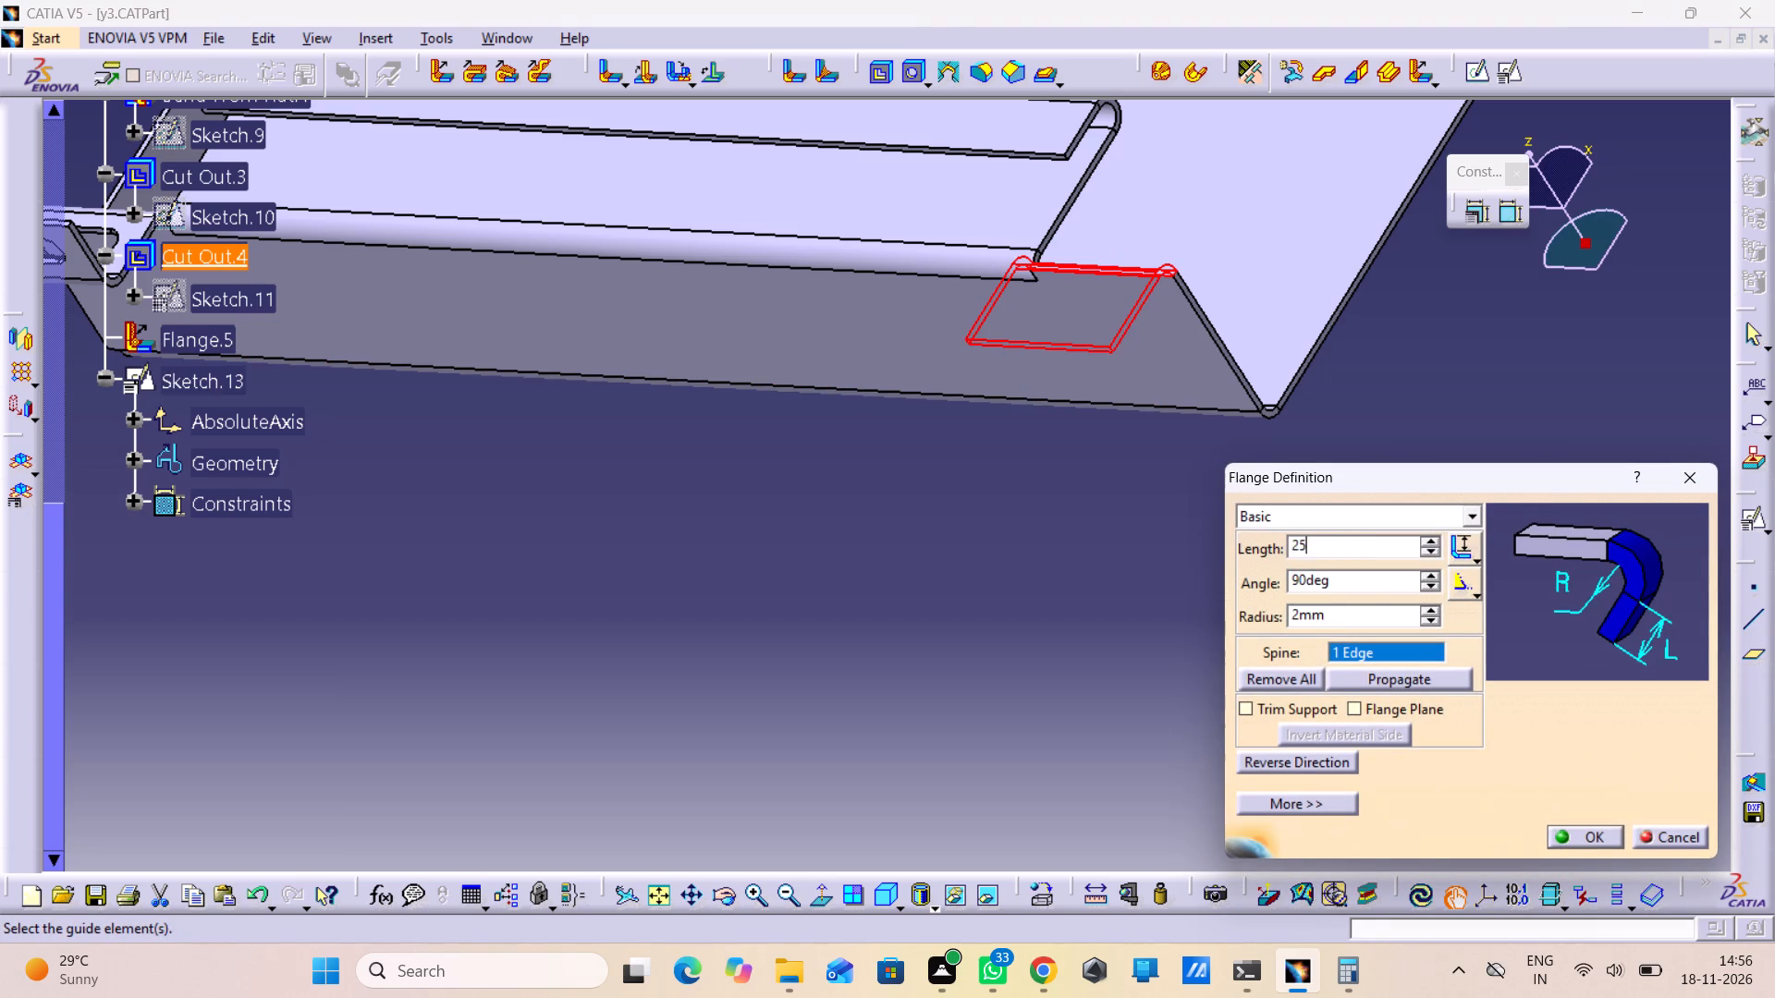
pyautogui.press('Return')
pyautogui.click(1222, 559)
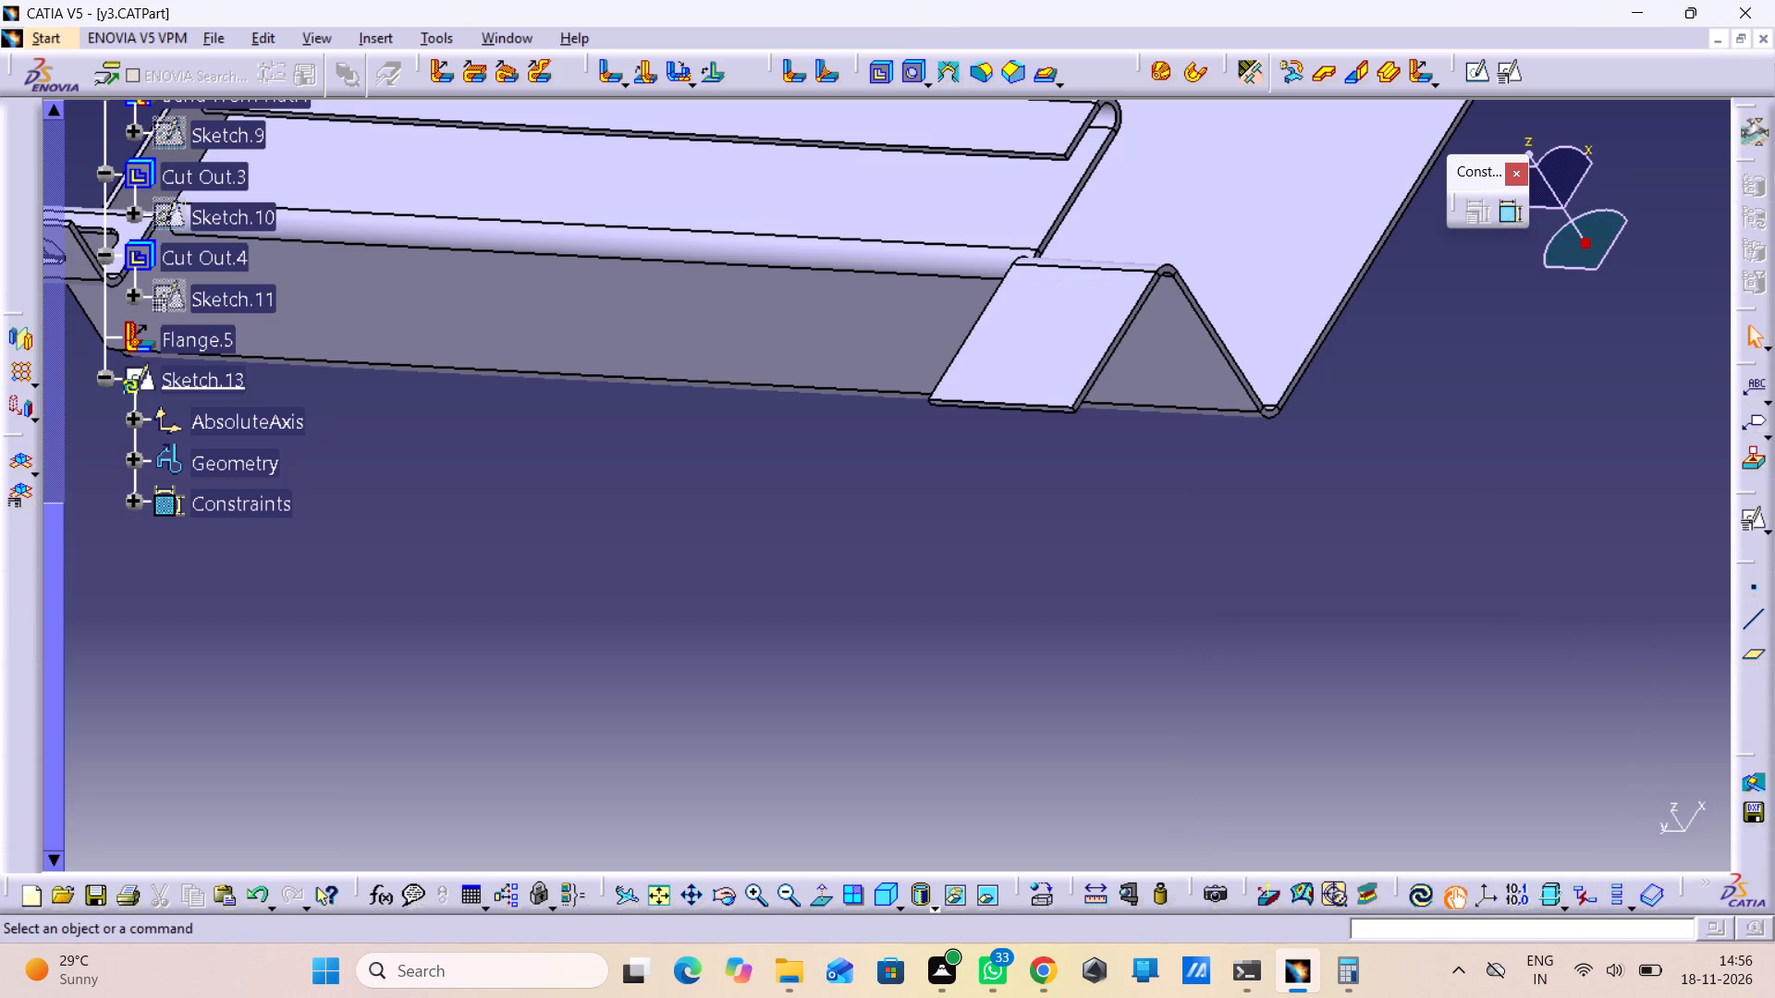
# Reopen Sketch.13, delete the axis's 12.5 mm offset constraint and move the axis to about the middle of the lengthened flange.
pyautogui.doubleClick(200, 374)
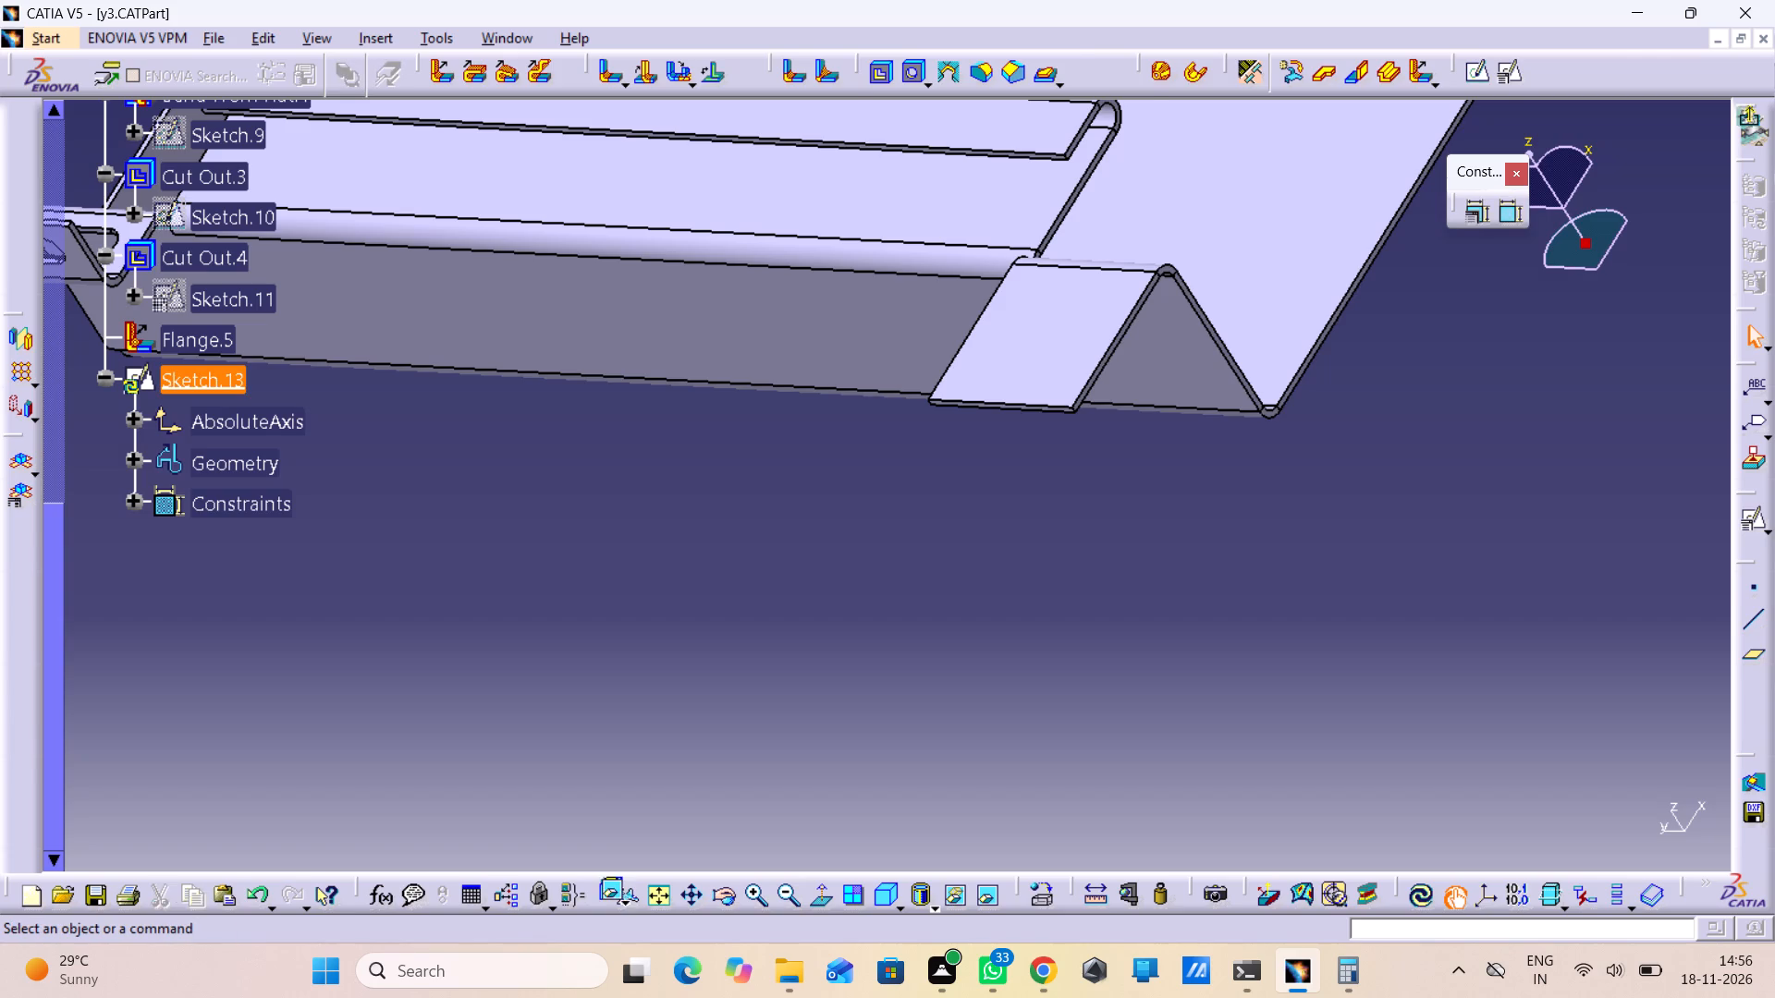
pyautogui.click(643, 492)
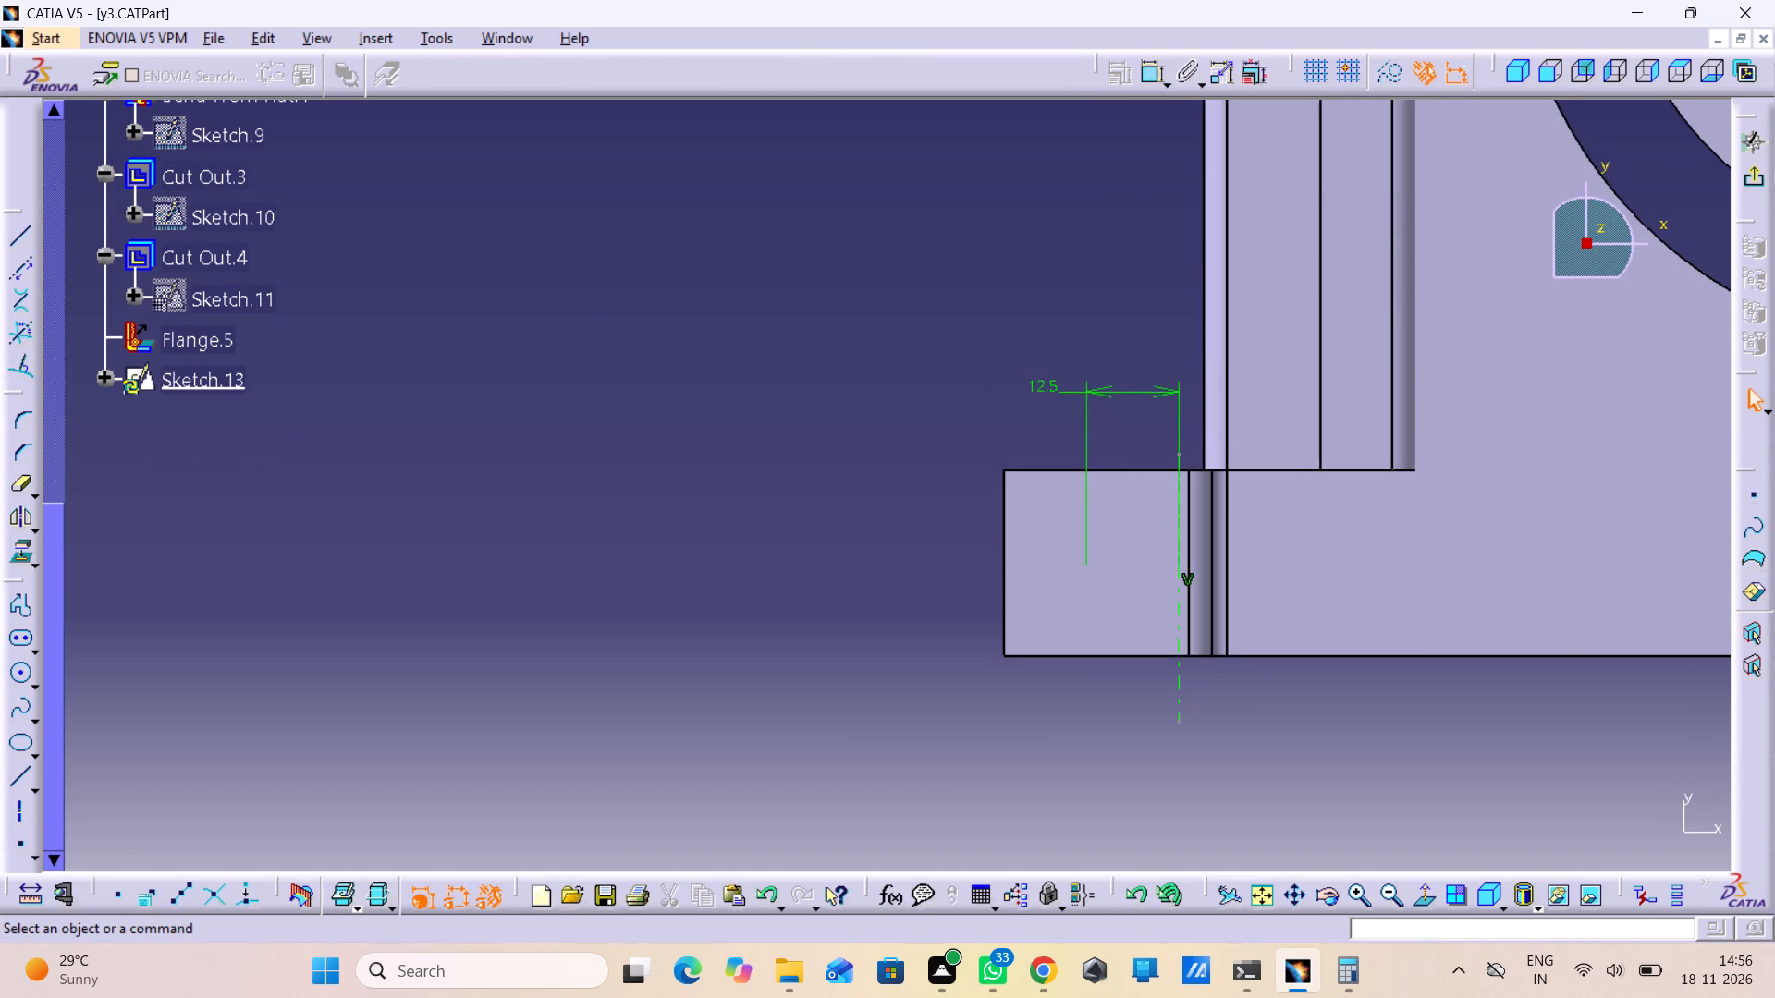
pyautogui.rightClick(1091, 387)
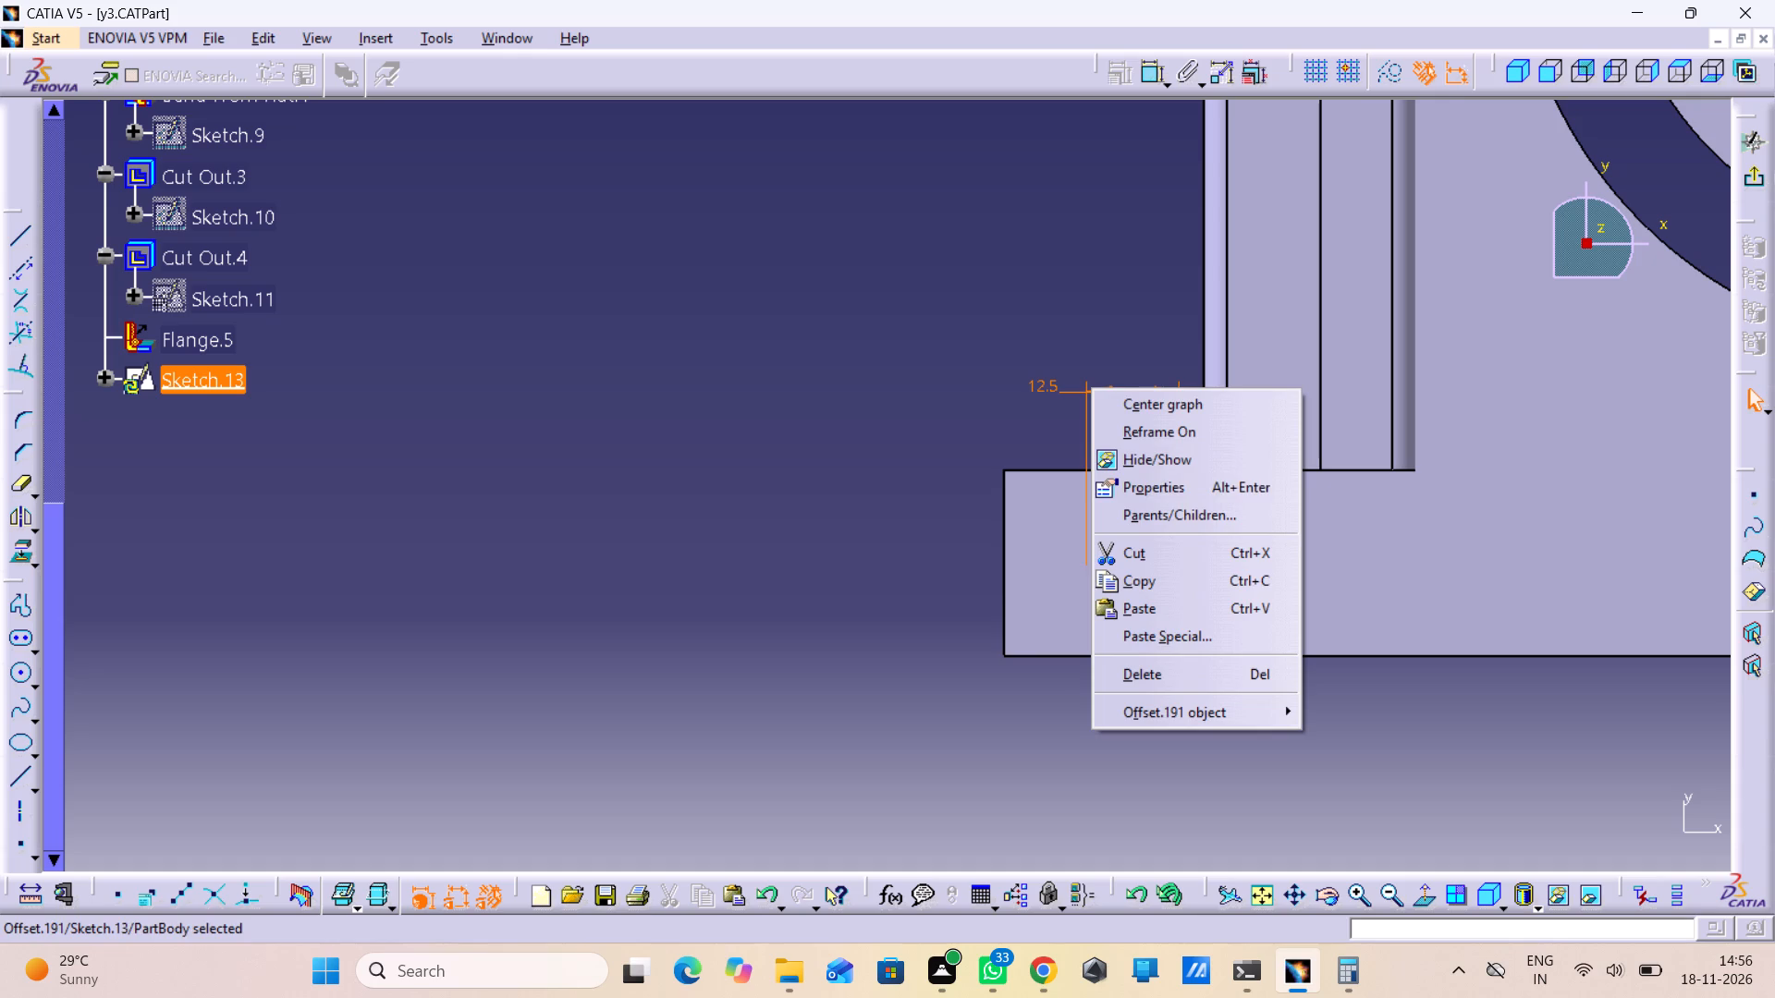
pyautogui.click(1164, 665)
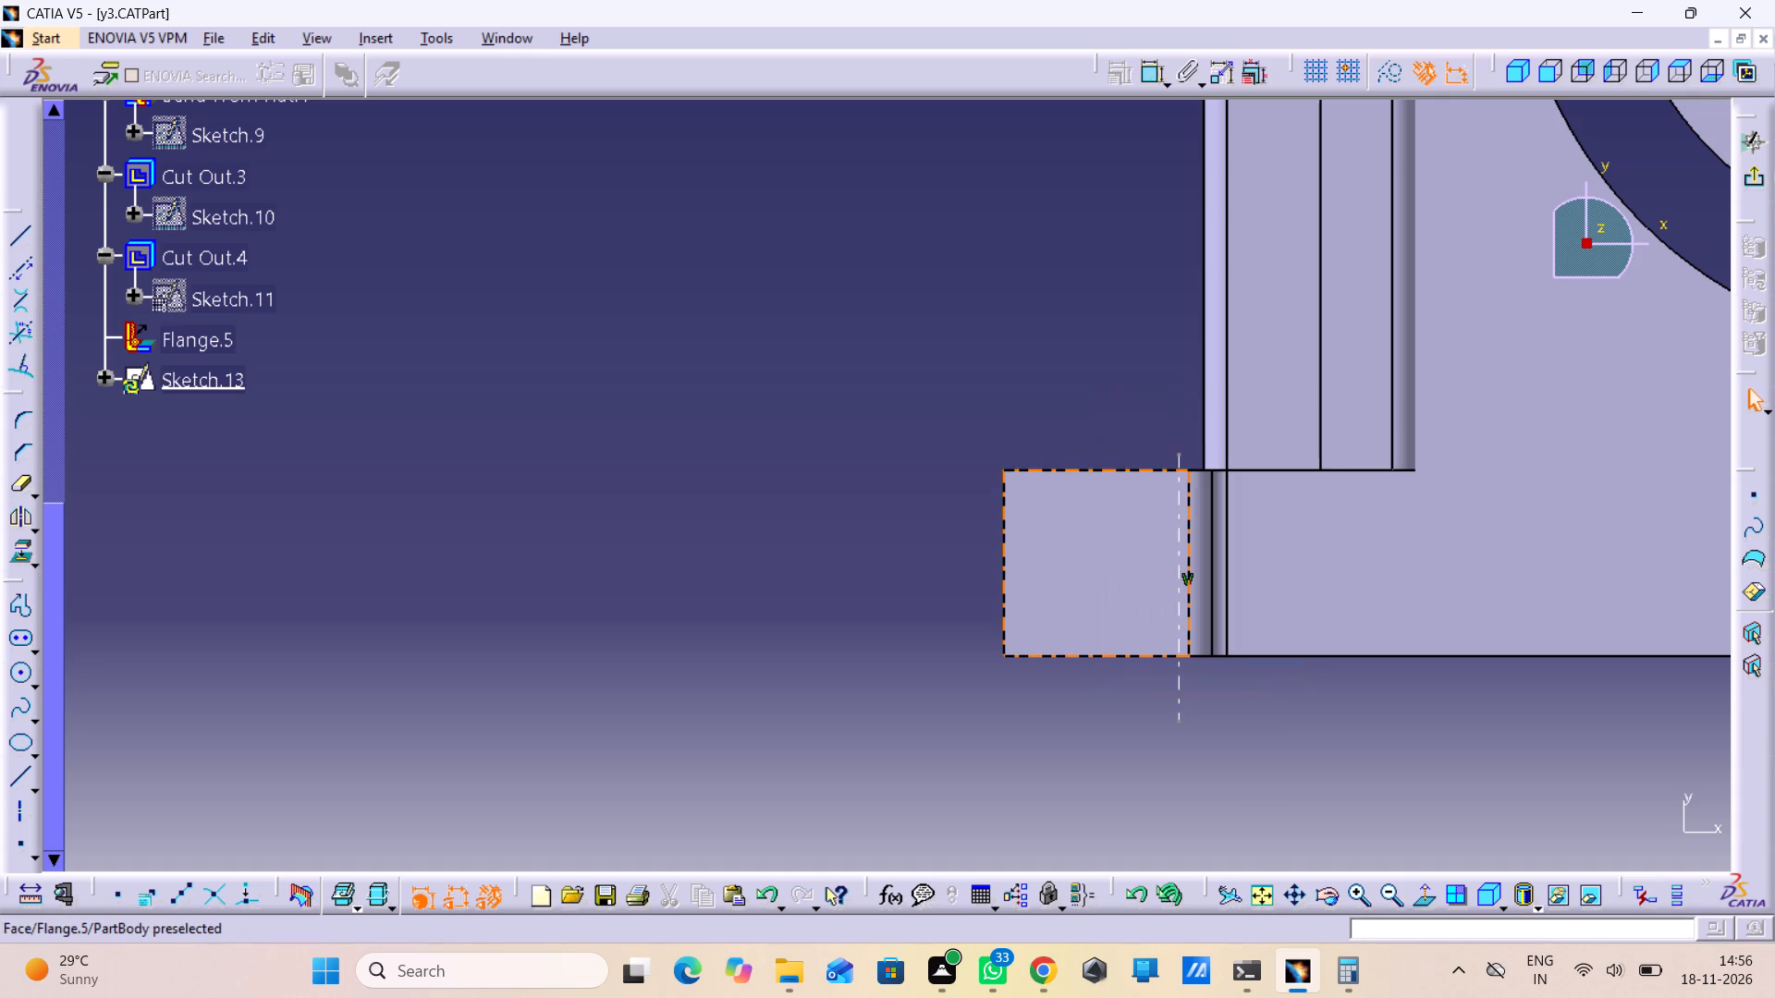
pyautogui.moveTo(1176, 602); pyautogui.dragTo(1096, 590)
pyautogui.click(986, 426)
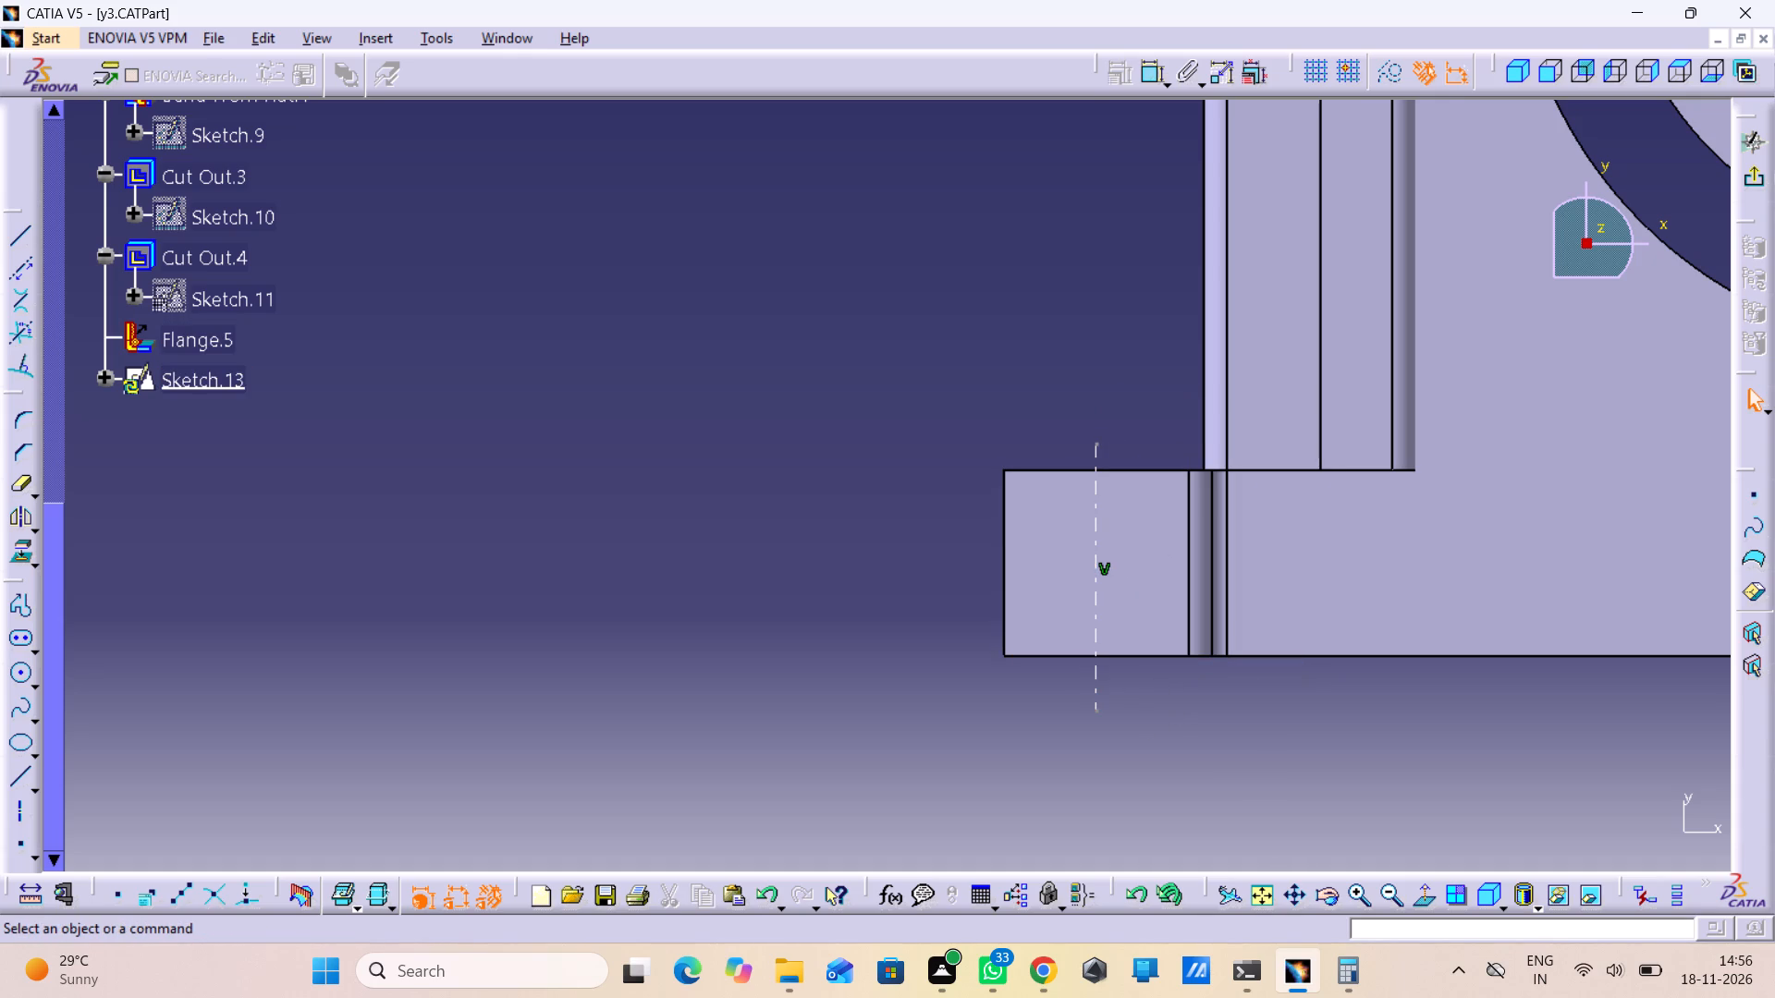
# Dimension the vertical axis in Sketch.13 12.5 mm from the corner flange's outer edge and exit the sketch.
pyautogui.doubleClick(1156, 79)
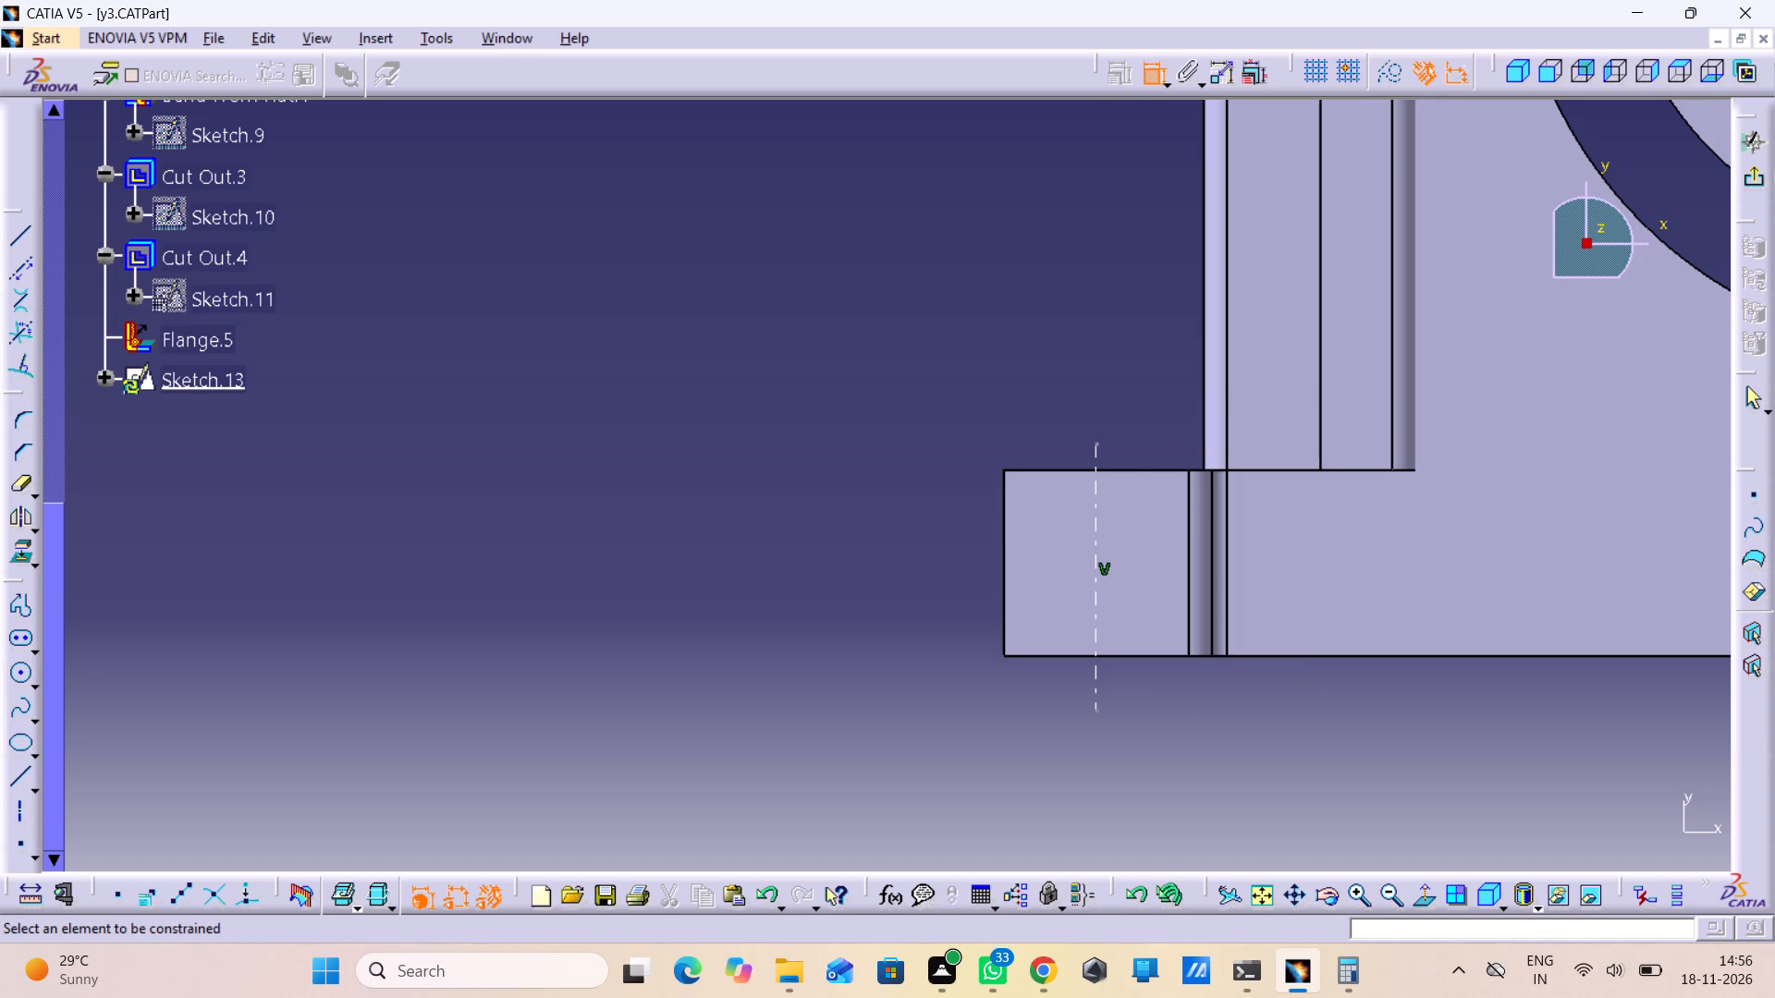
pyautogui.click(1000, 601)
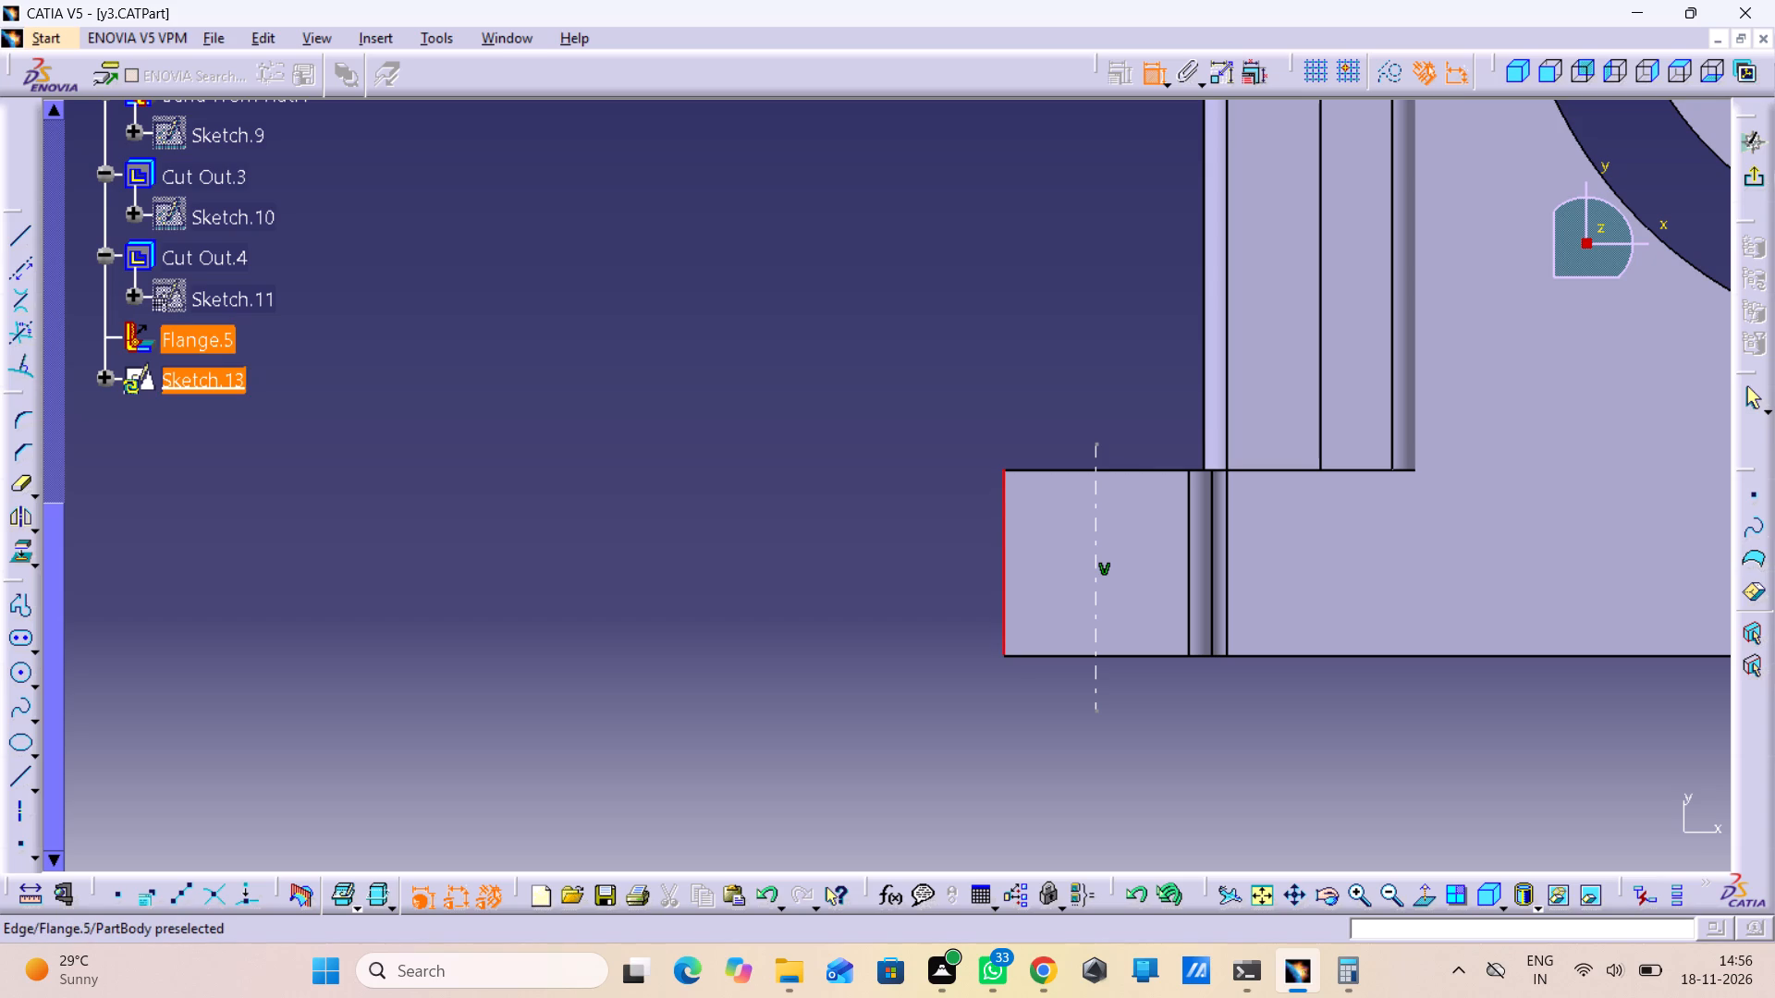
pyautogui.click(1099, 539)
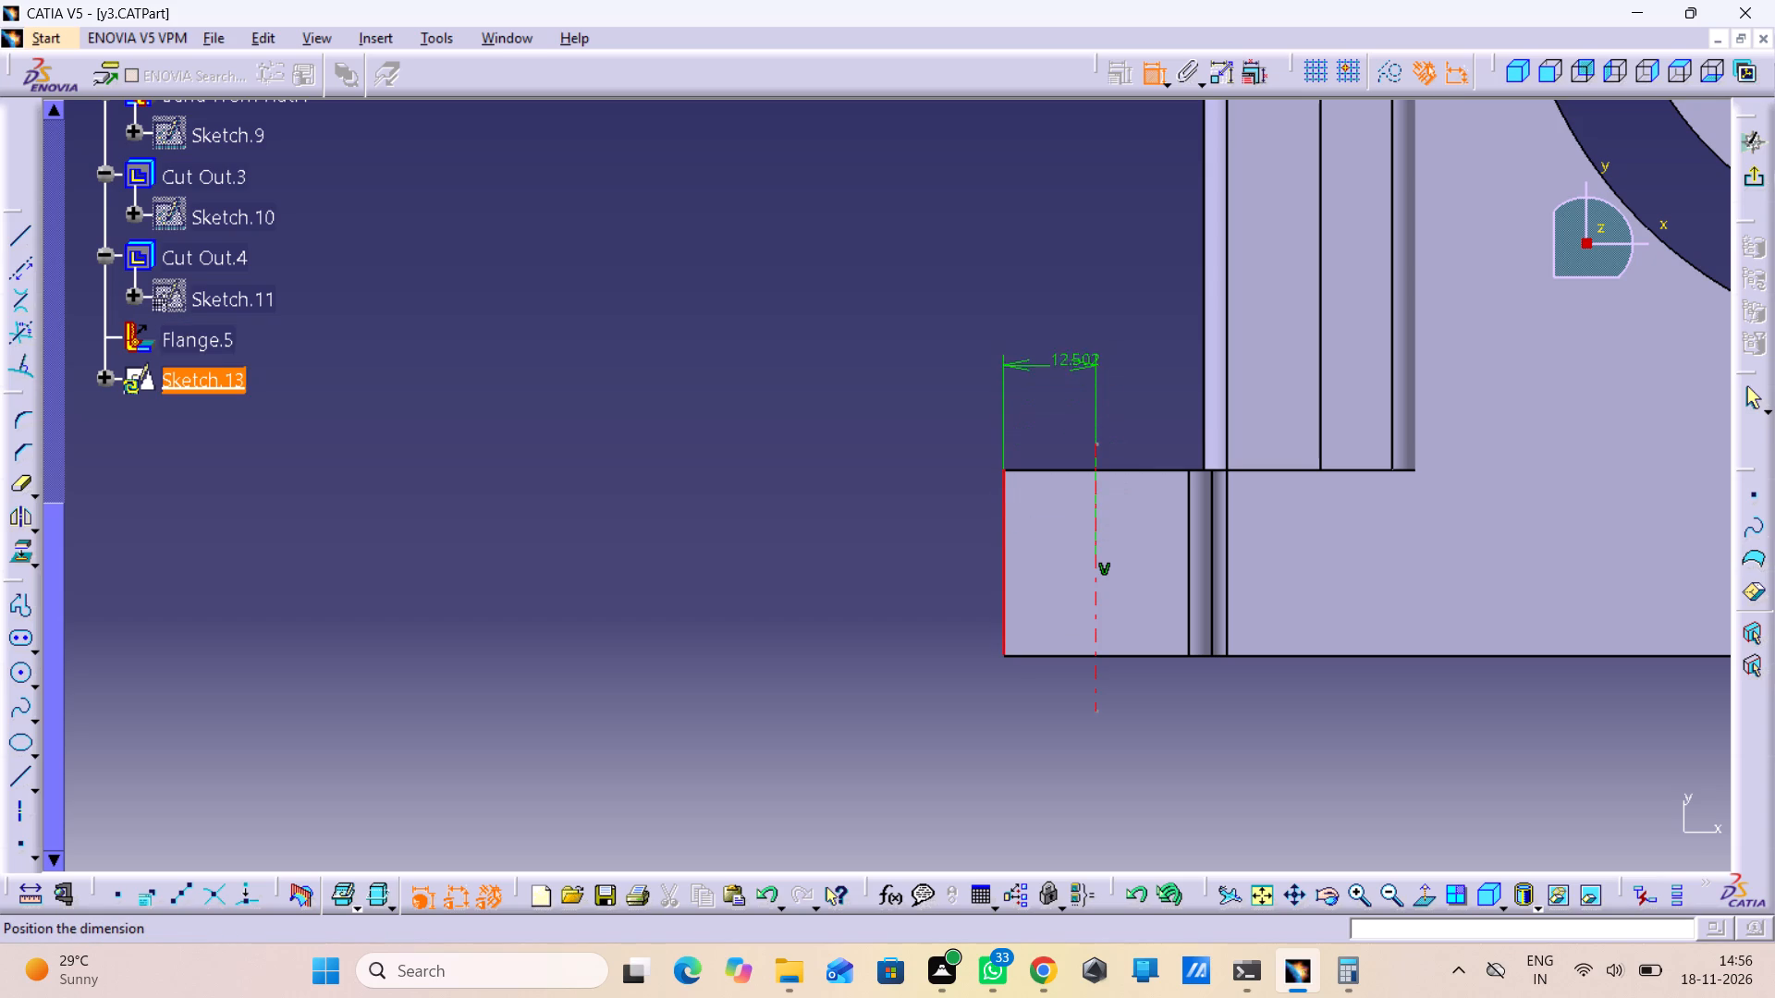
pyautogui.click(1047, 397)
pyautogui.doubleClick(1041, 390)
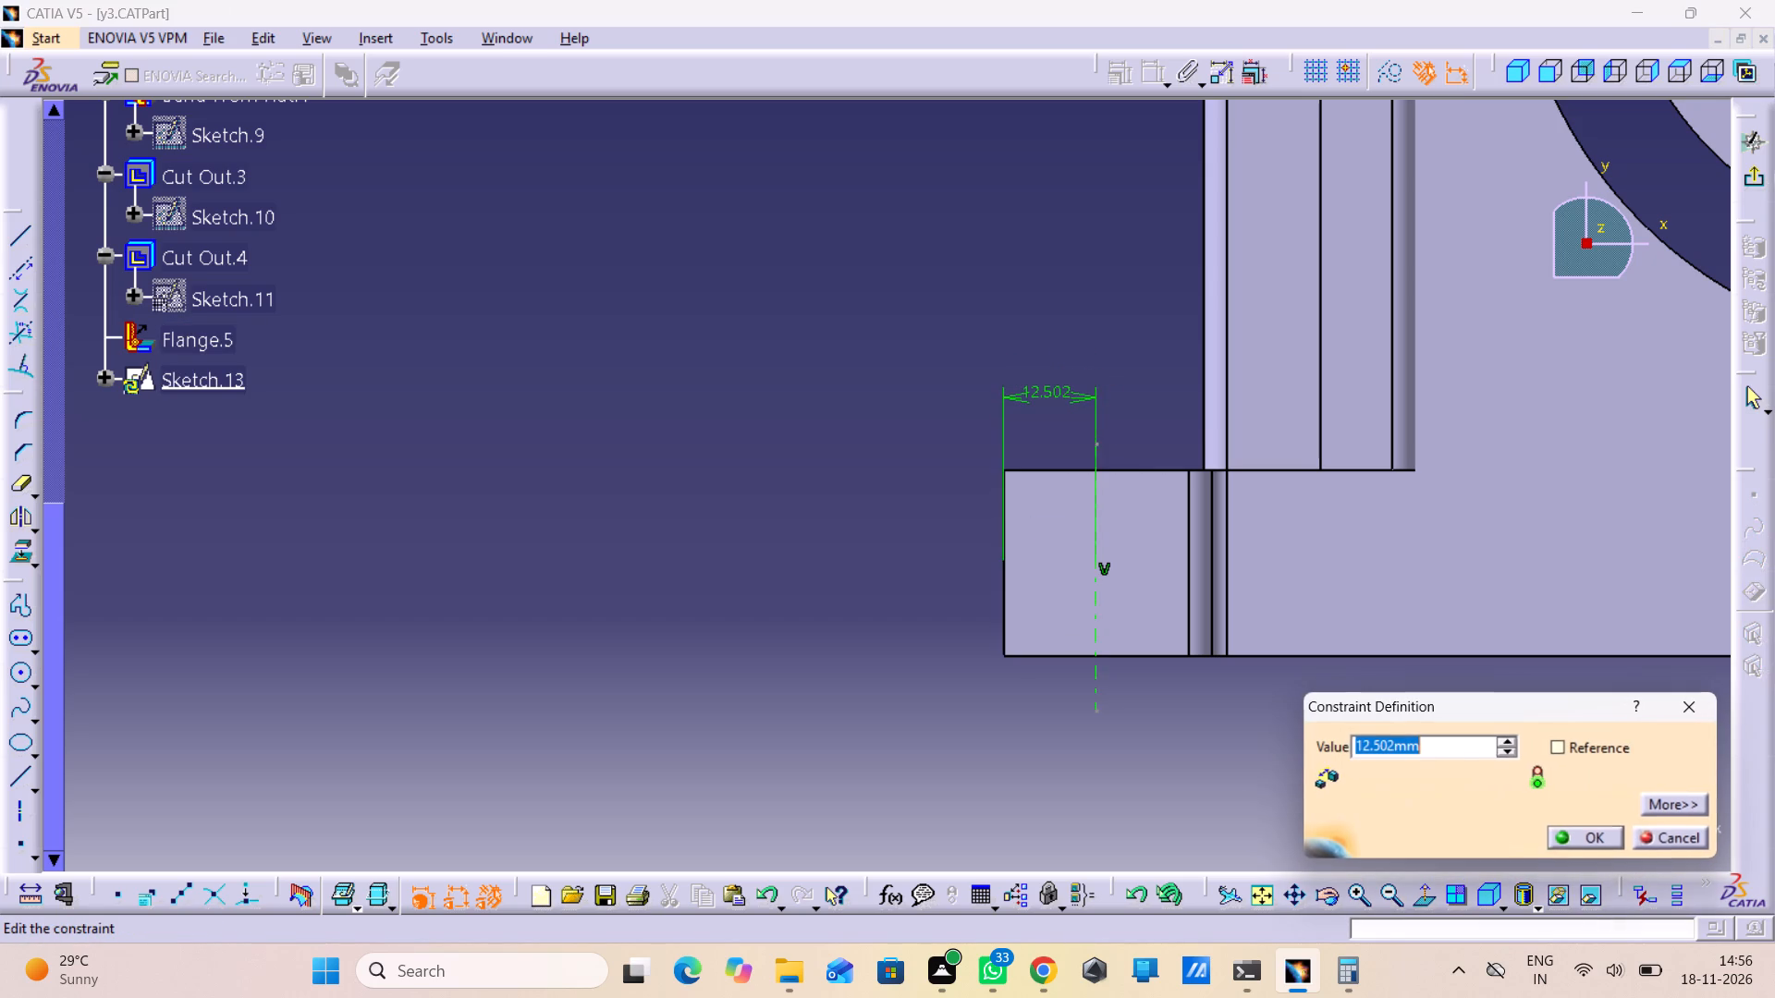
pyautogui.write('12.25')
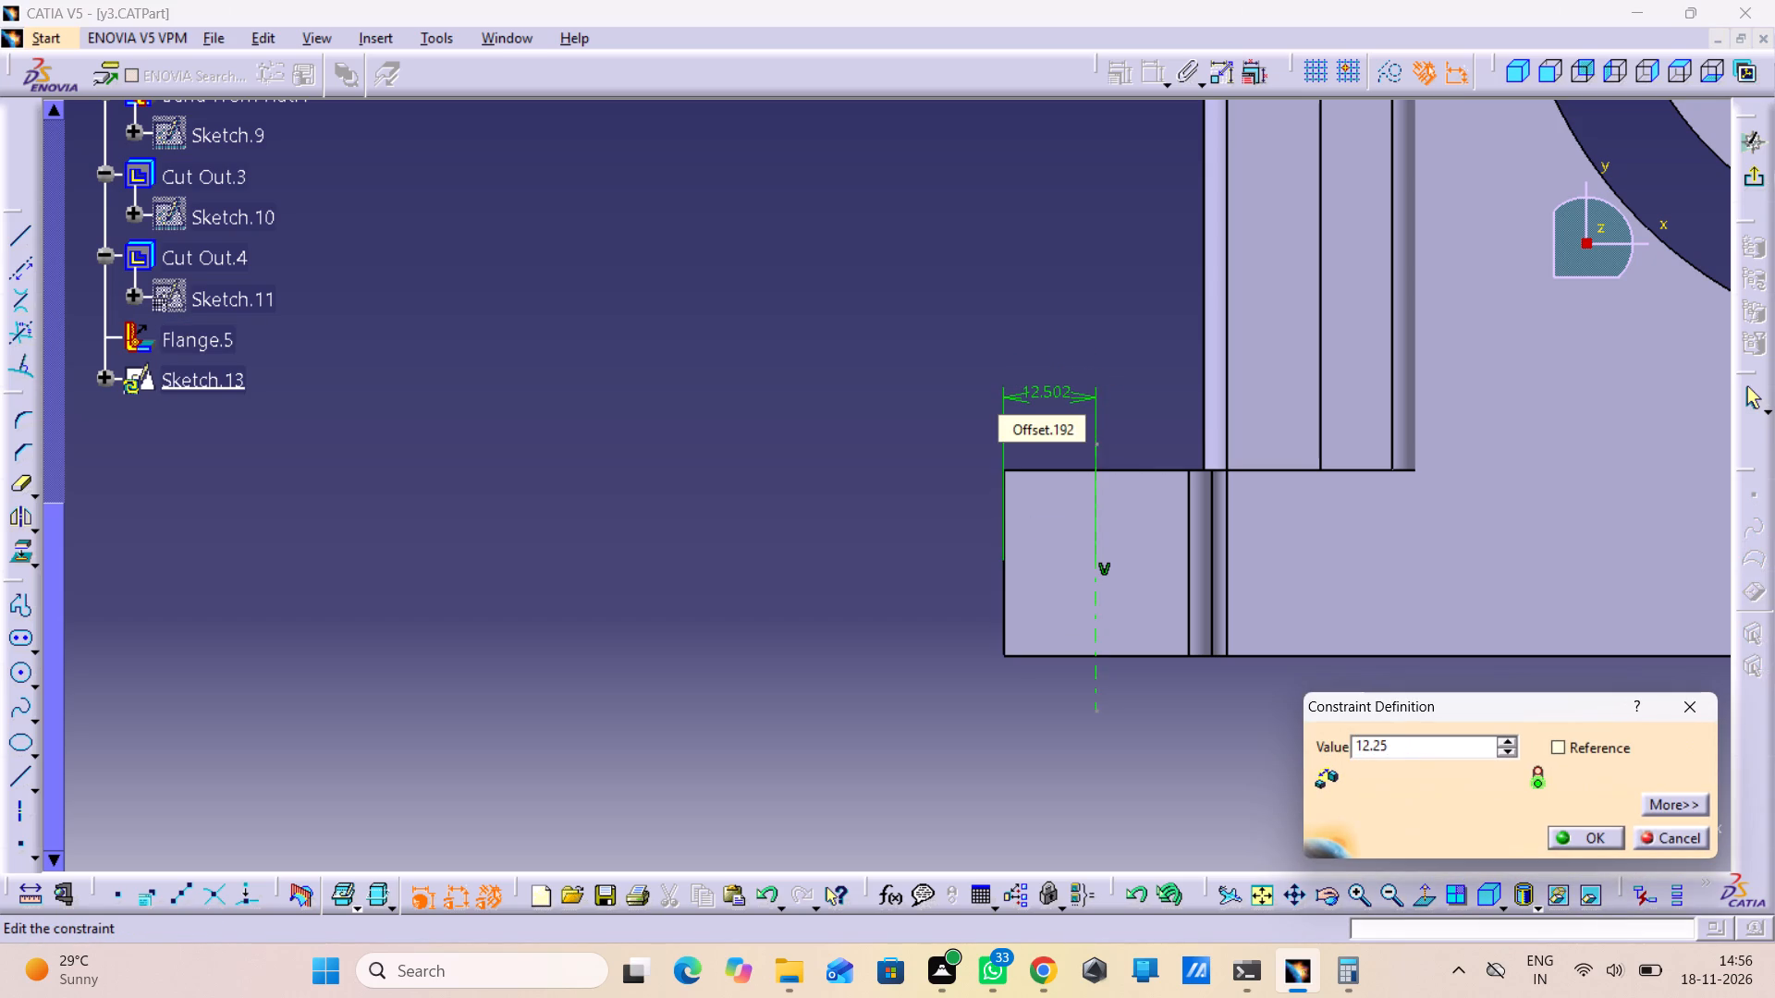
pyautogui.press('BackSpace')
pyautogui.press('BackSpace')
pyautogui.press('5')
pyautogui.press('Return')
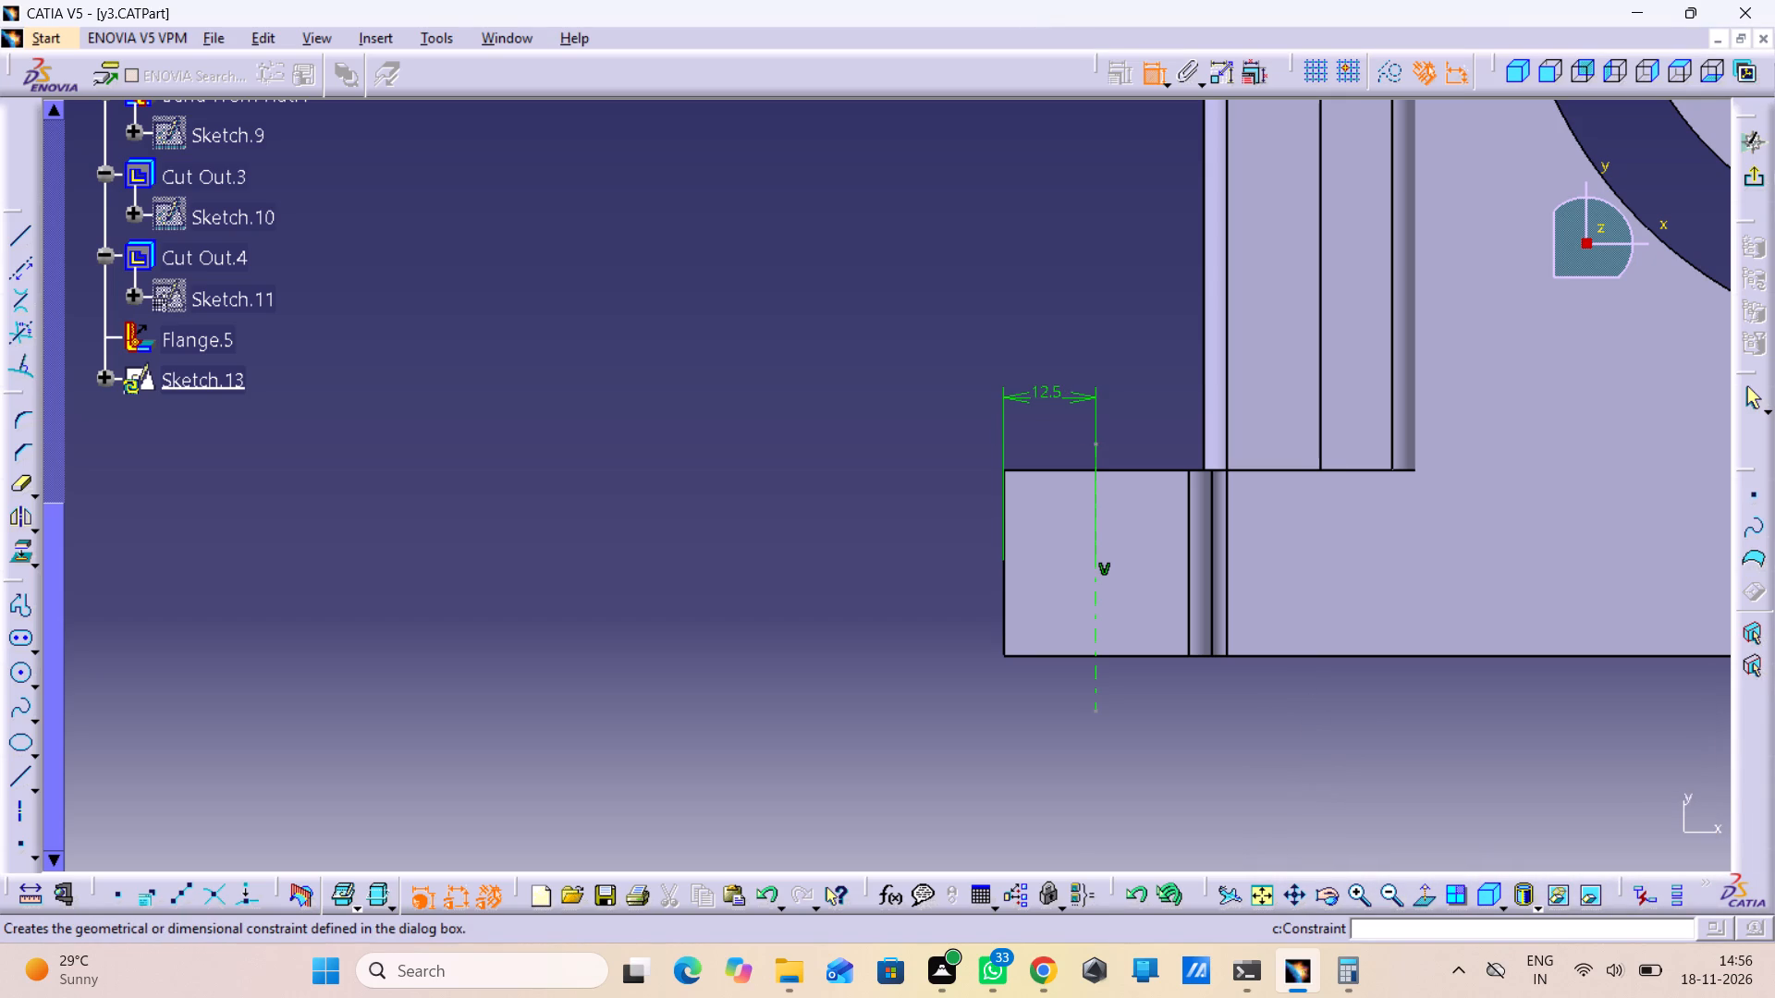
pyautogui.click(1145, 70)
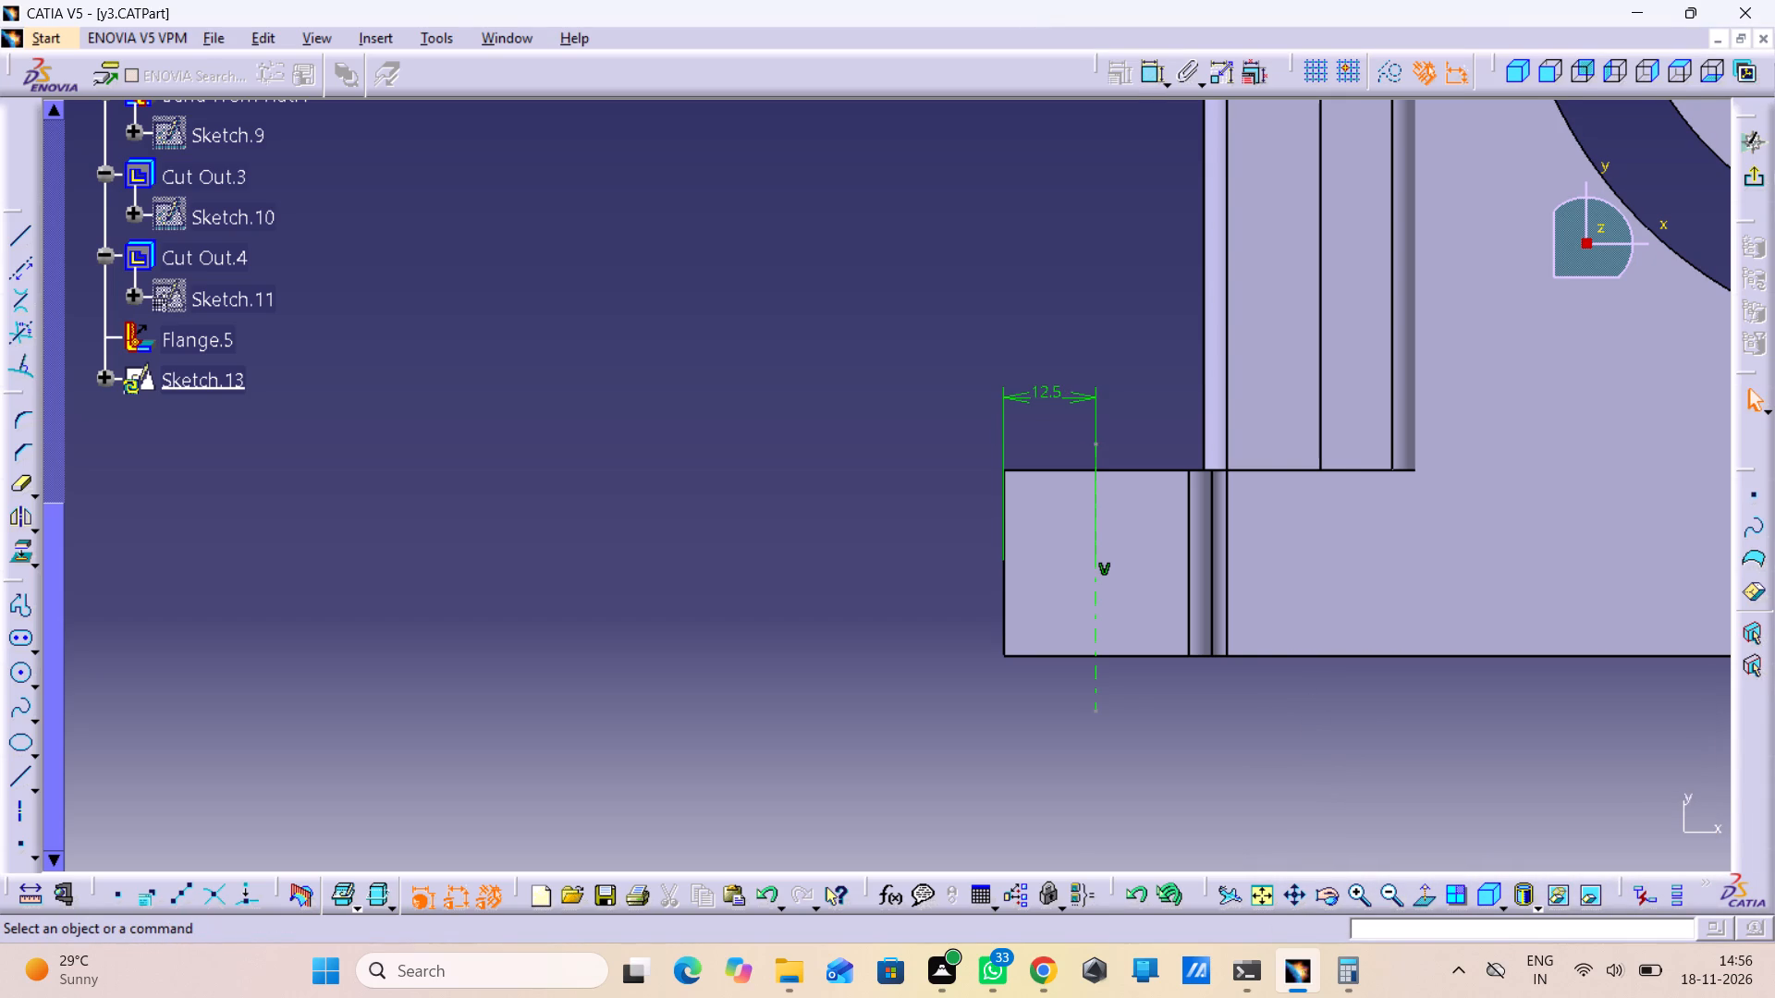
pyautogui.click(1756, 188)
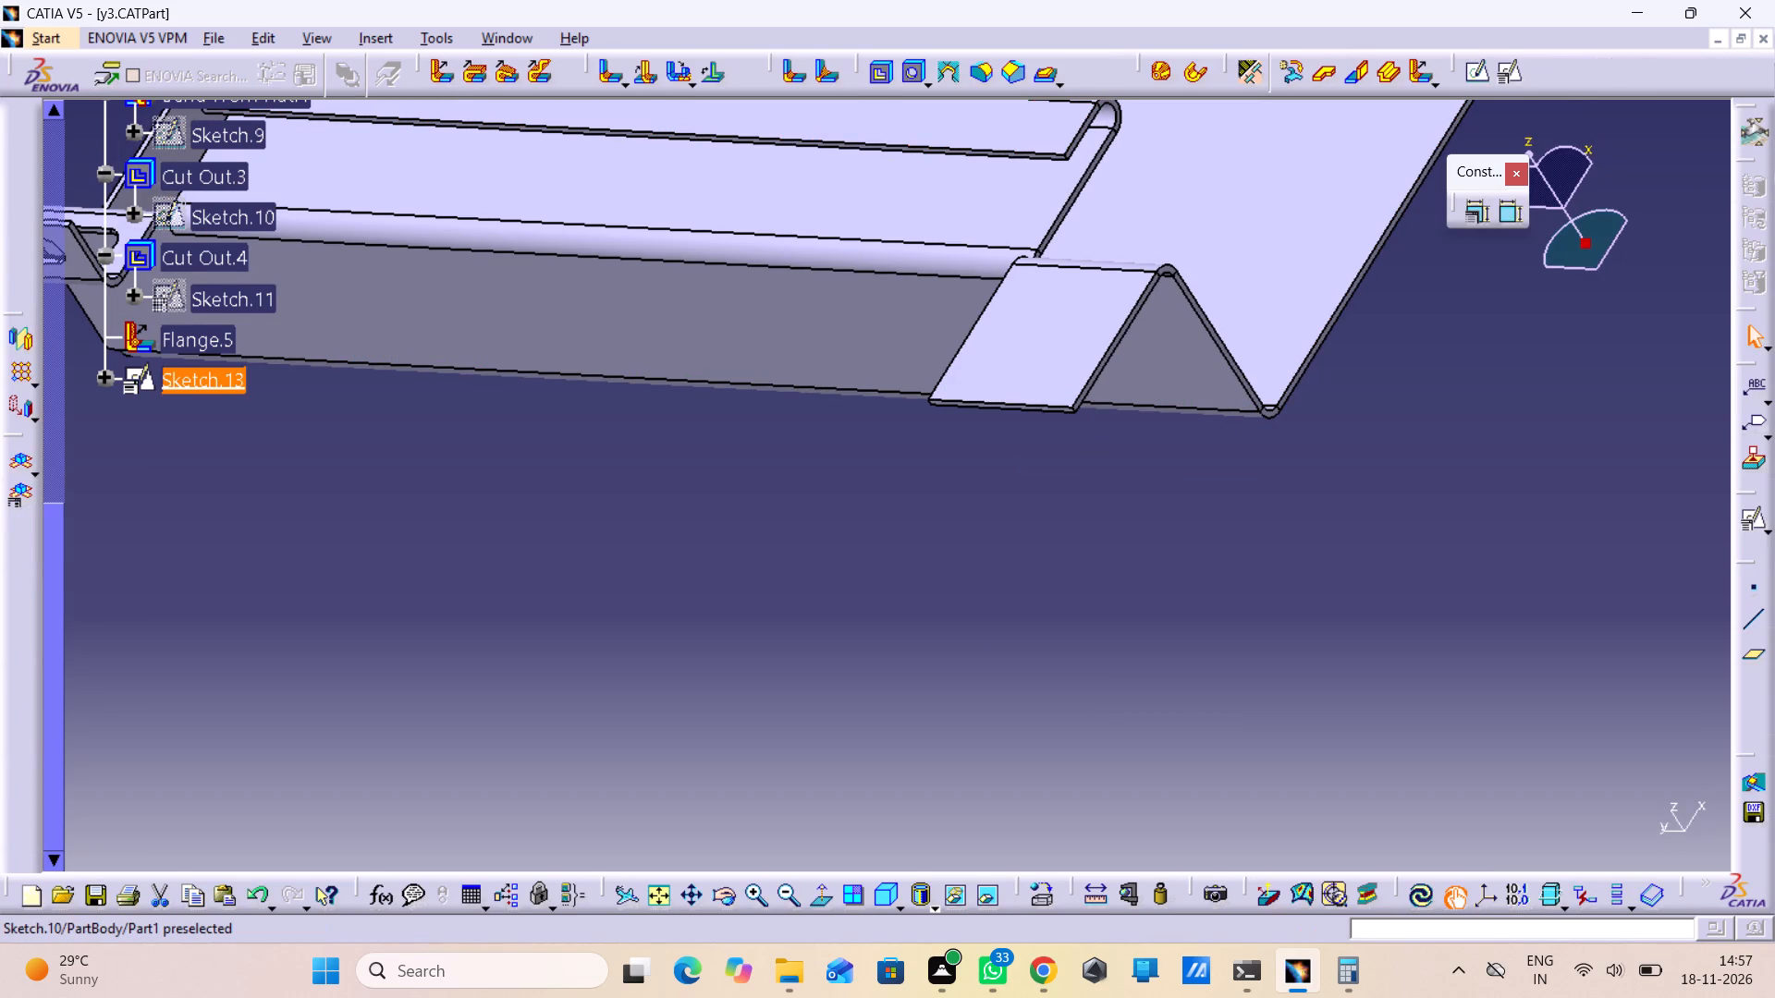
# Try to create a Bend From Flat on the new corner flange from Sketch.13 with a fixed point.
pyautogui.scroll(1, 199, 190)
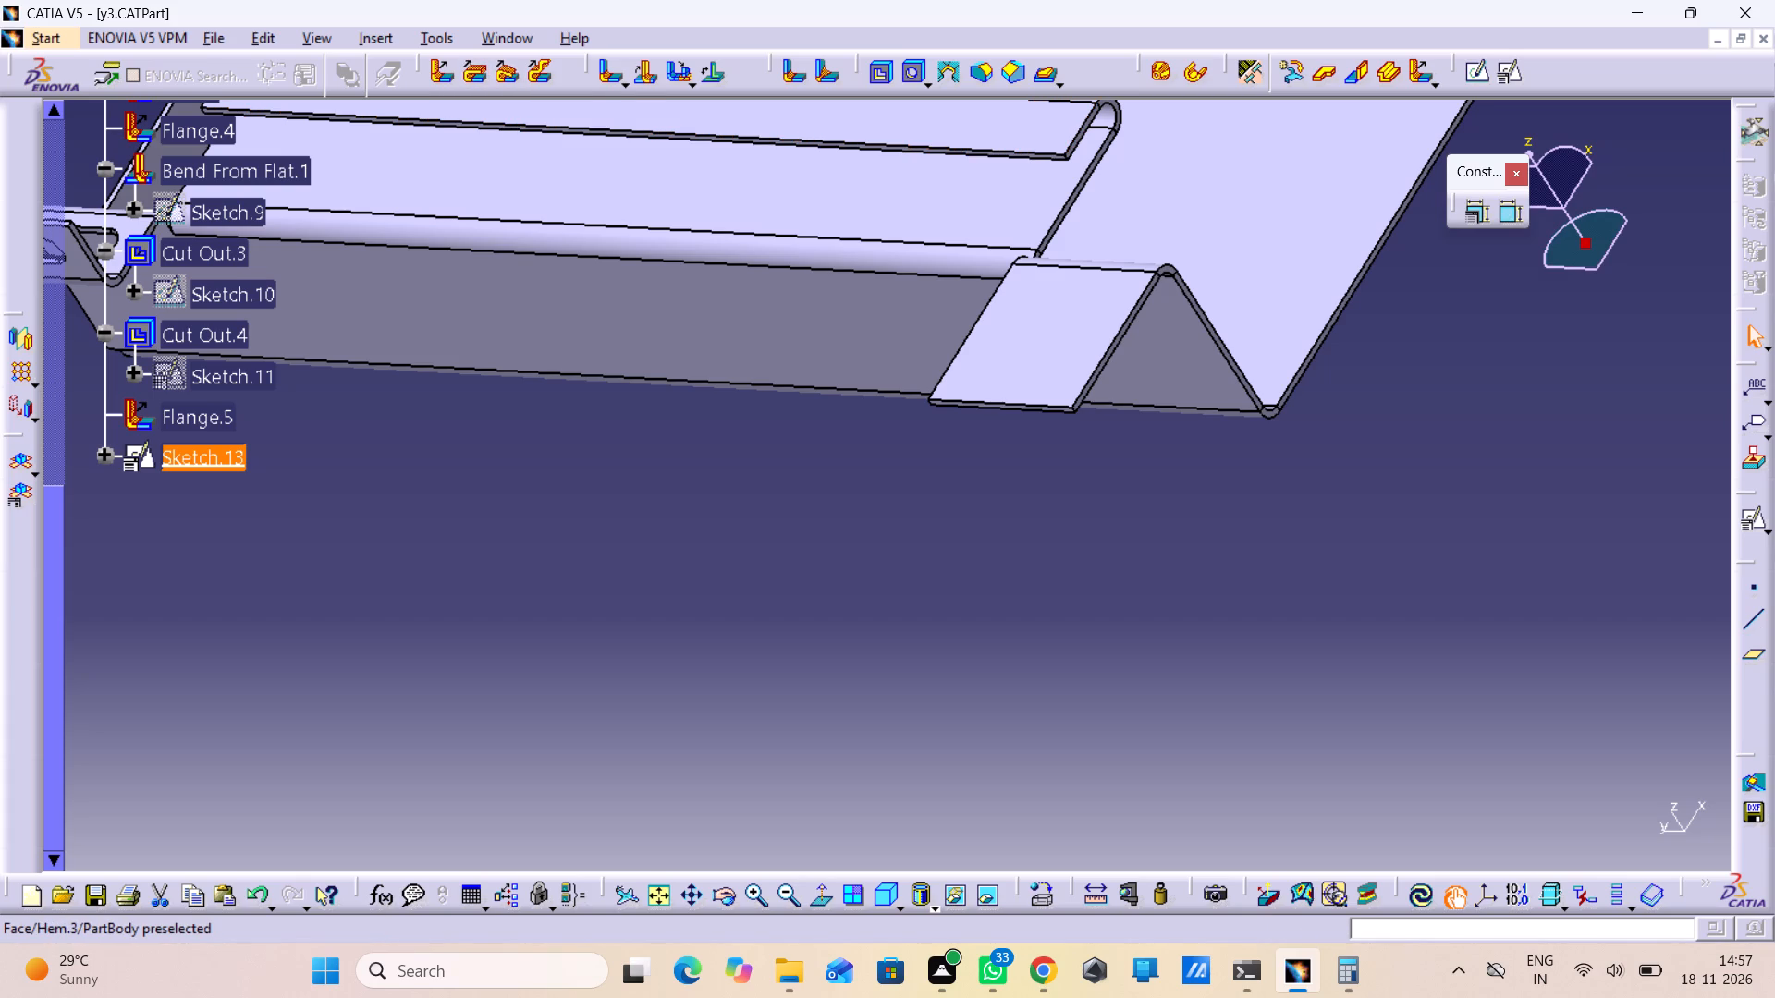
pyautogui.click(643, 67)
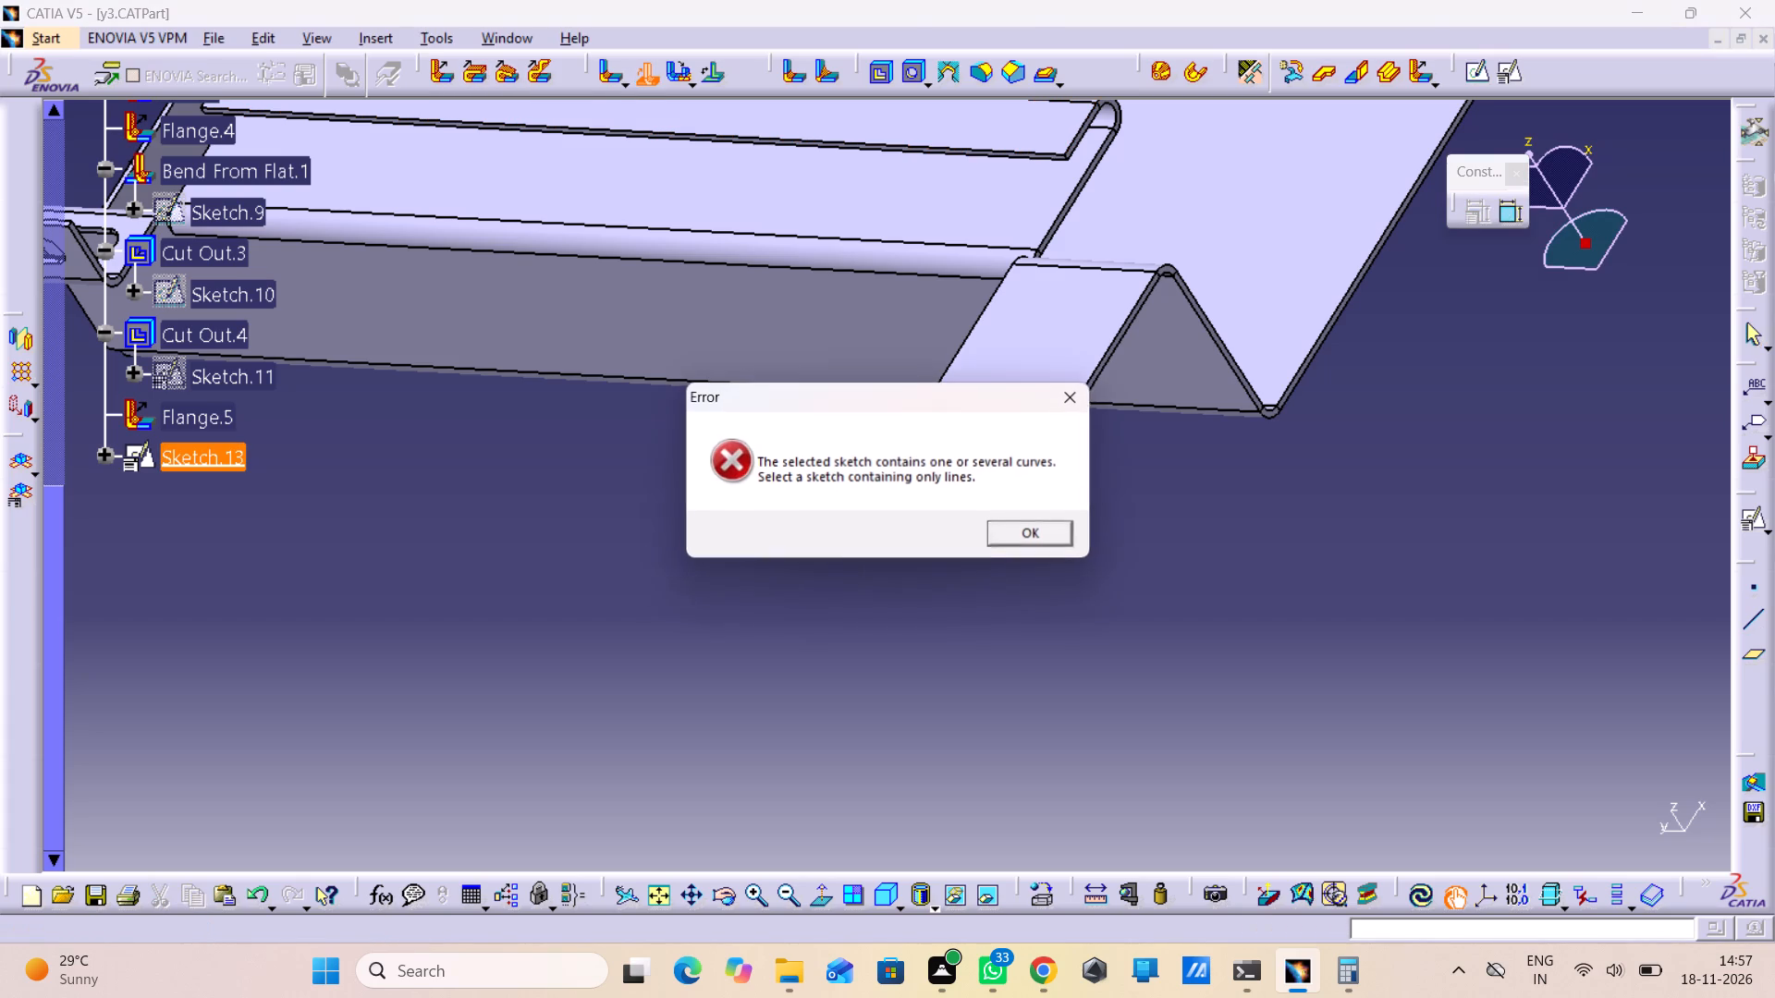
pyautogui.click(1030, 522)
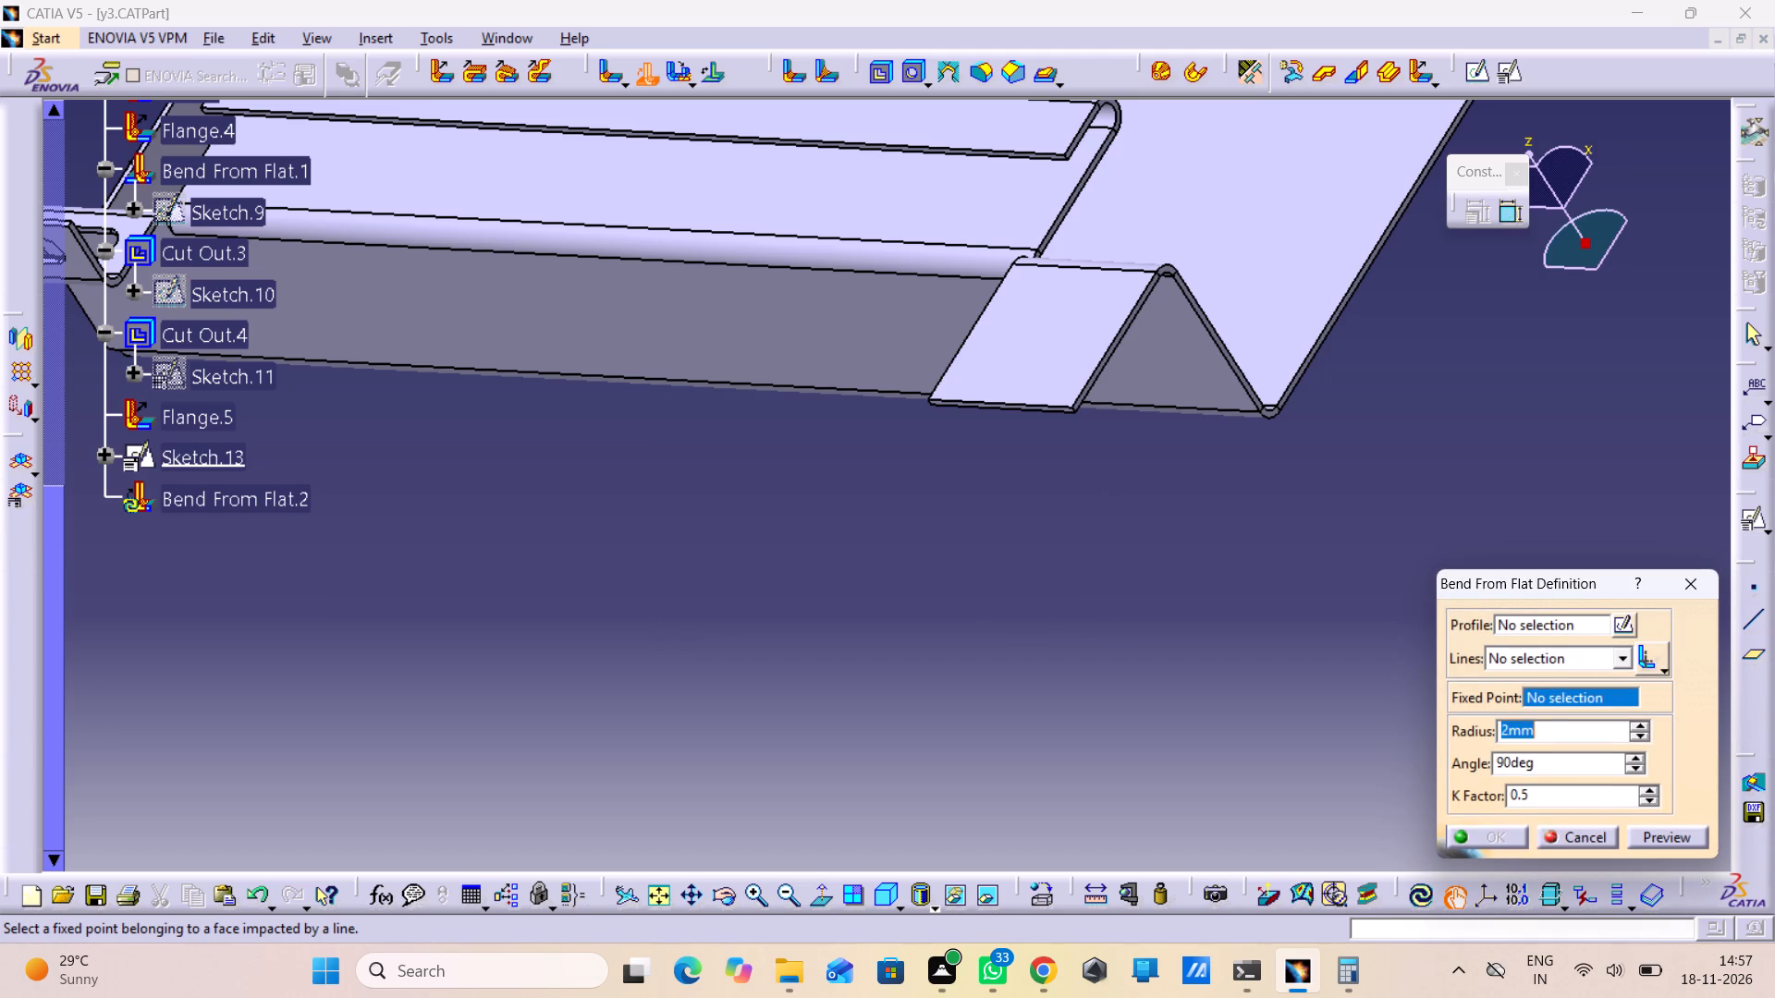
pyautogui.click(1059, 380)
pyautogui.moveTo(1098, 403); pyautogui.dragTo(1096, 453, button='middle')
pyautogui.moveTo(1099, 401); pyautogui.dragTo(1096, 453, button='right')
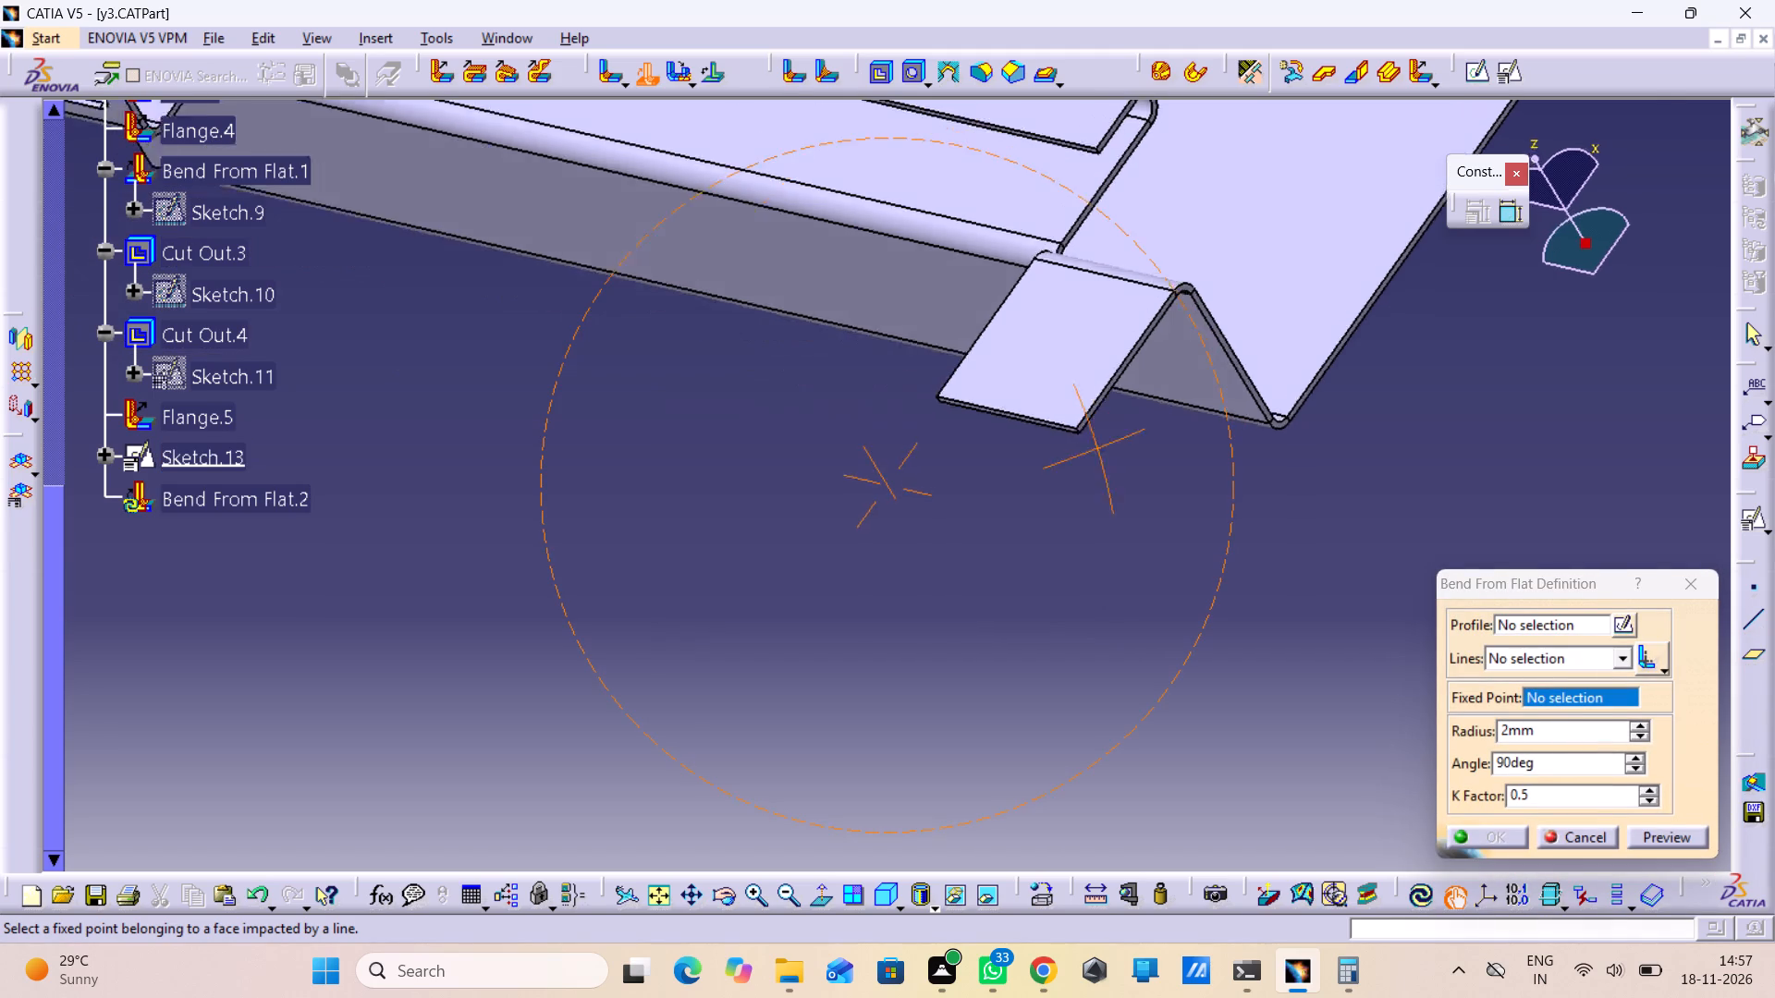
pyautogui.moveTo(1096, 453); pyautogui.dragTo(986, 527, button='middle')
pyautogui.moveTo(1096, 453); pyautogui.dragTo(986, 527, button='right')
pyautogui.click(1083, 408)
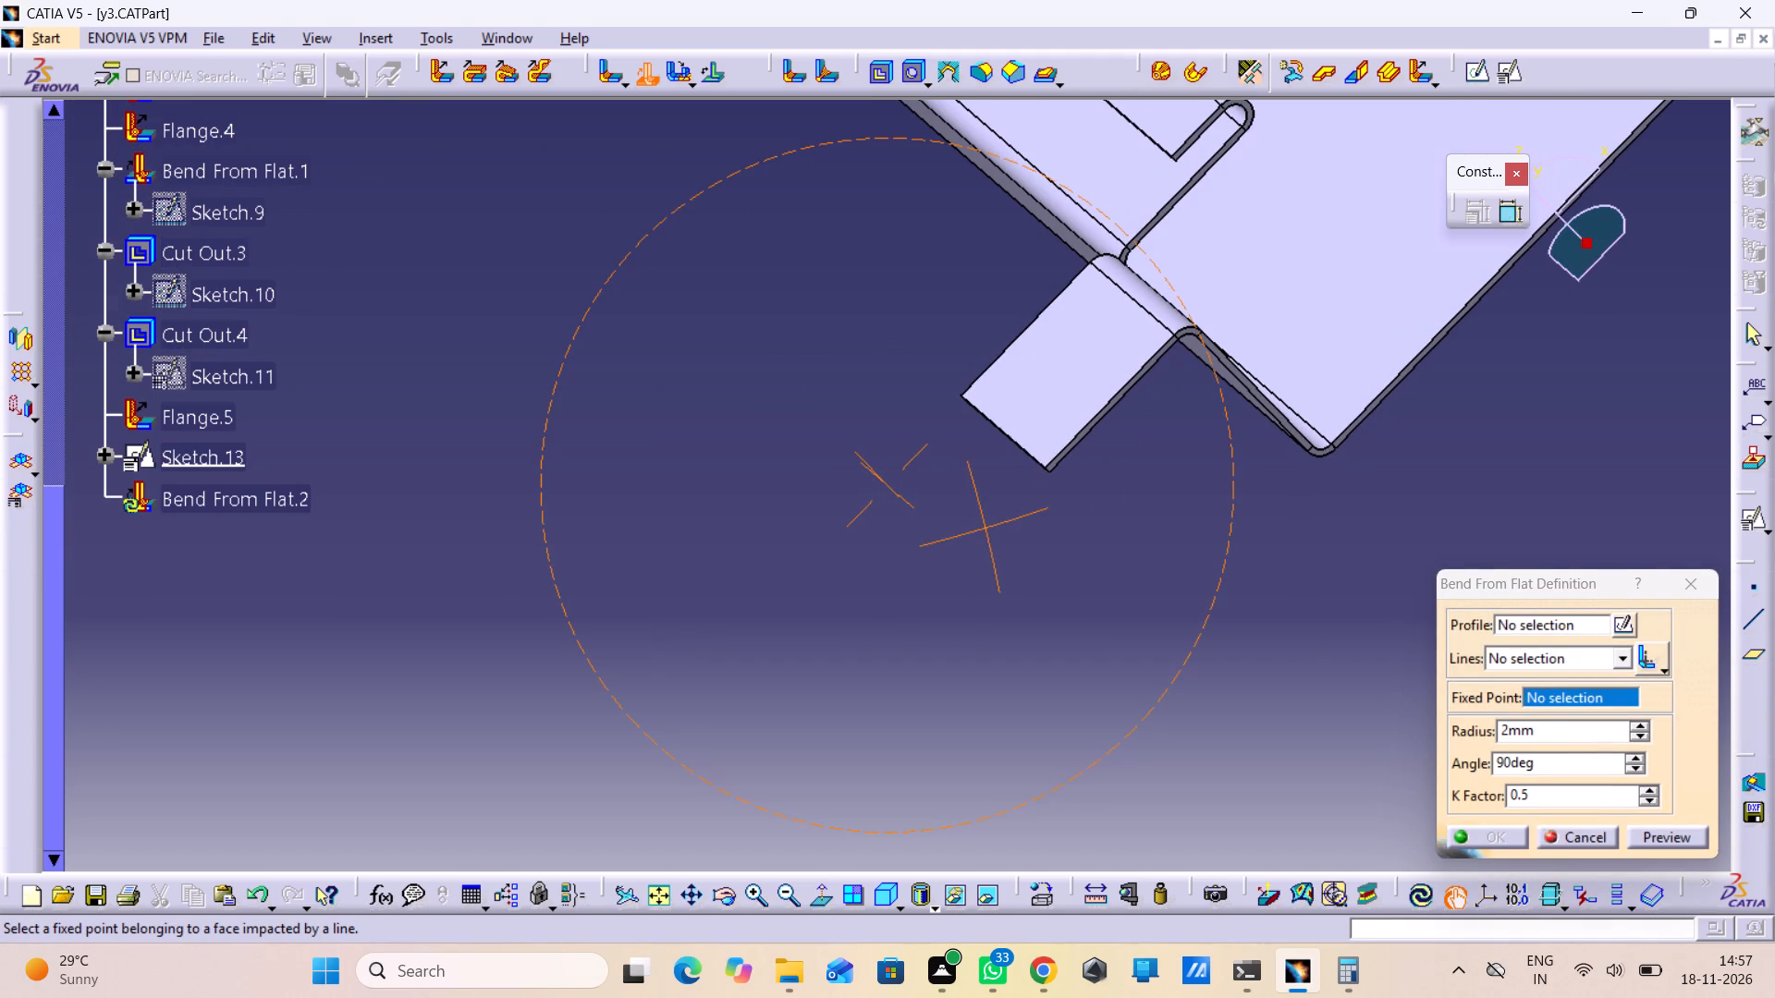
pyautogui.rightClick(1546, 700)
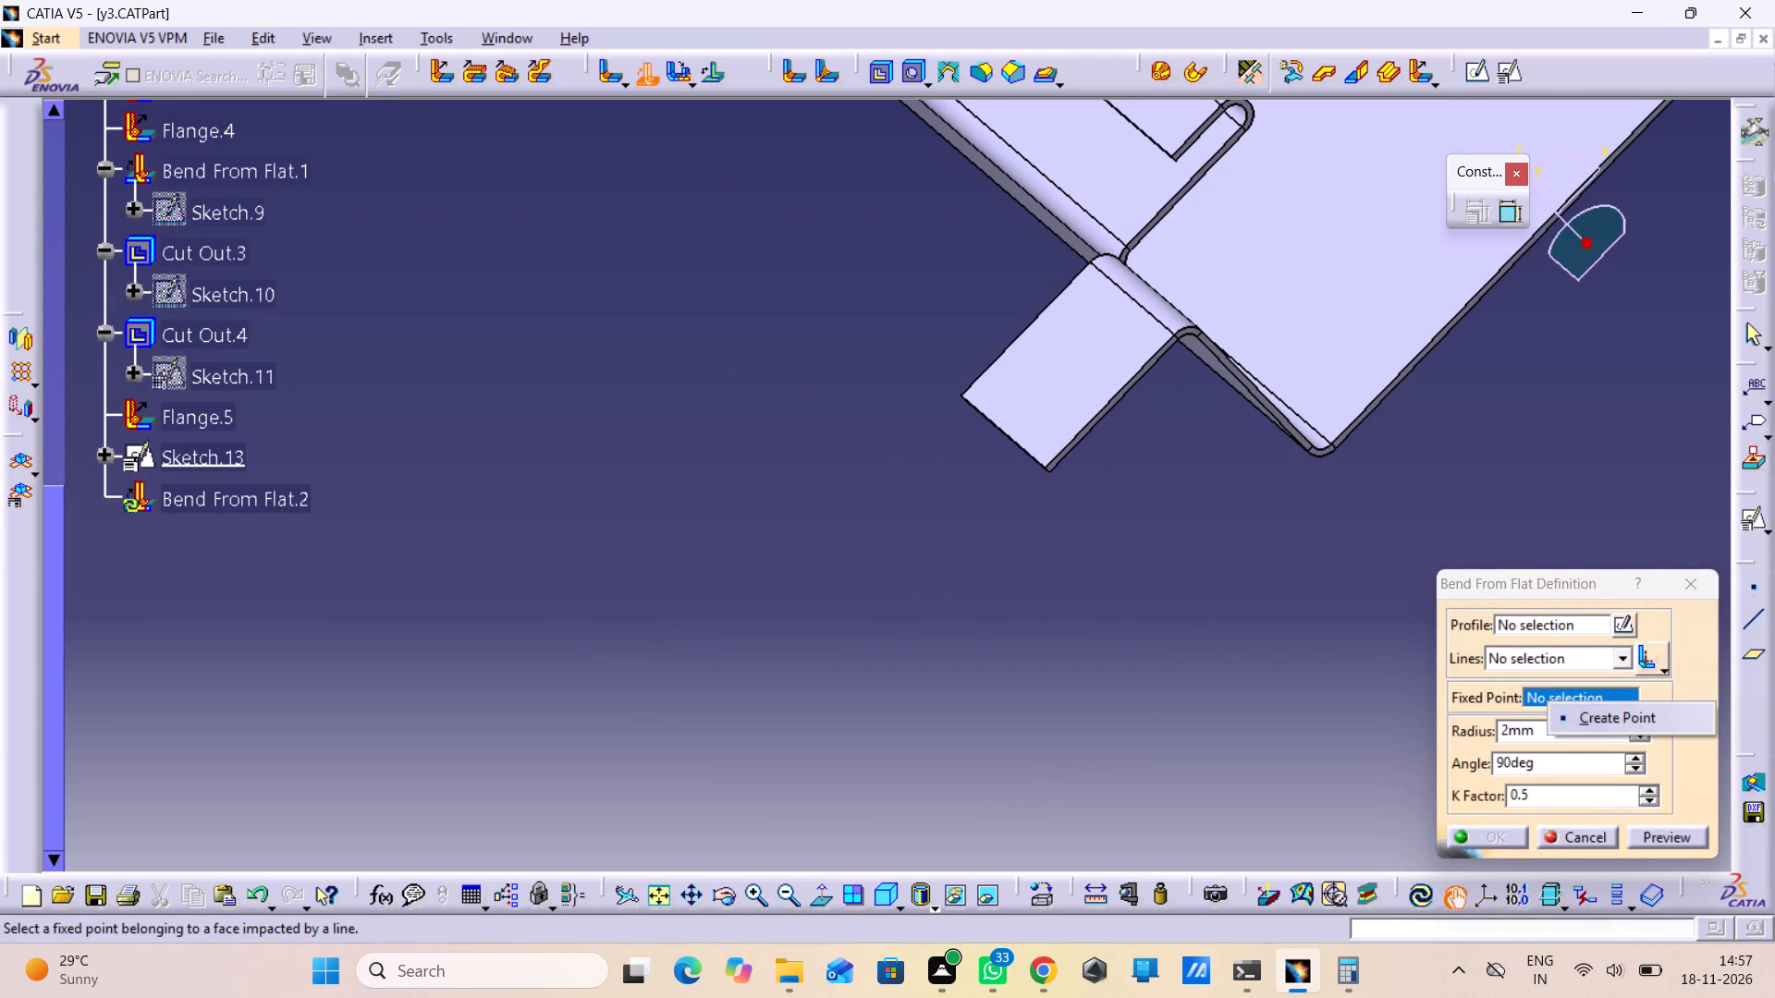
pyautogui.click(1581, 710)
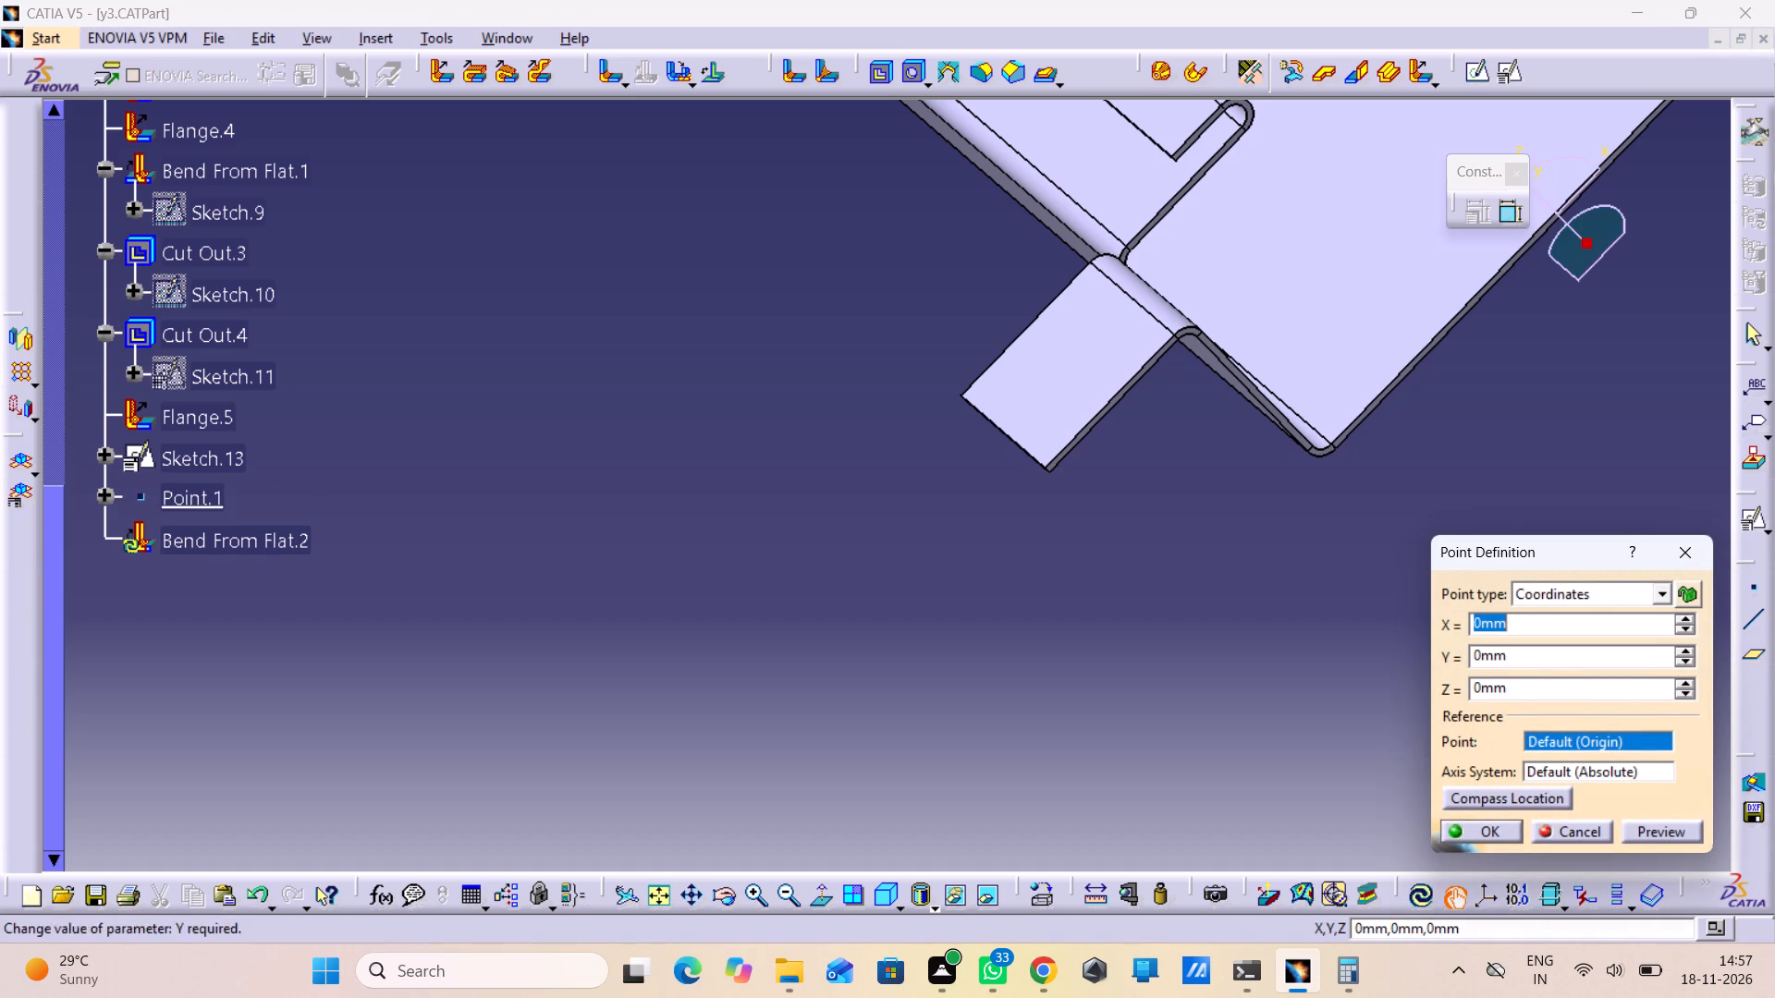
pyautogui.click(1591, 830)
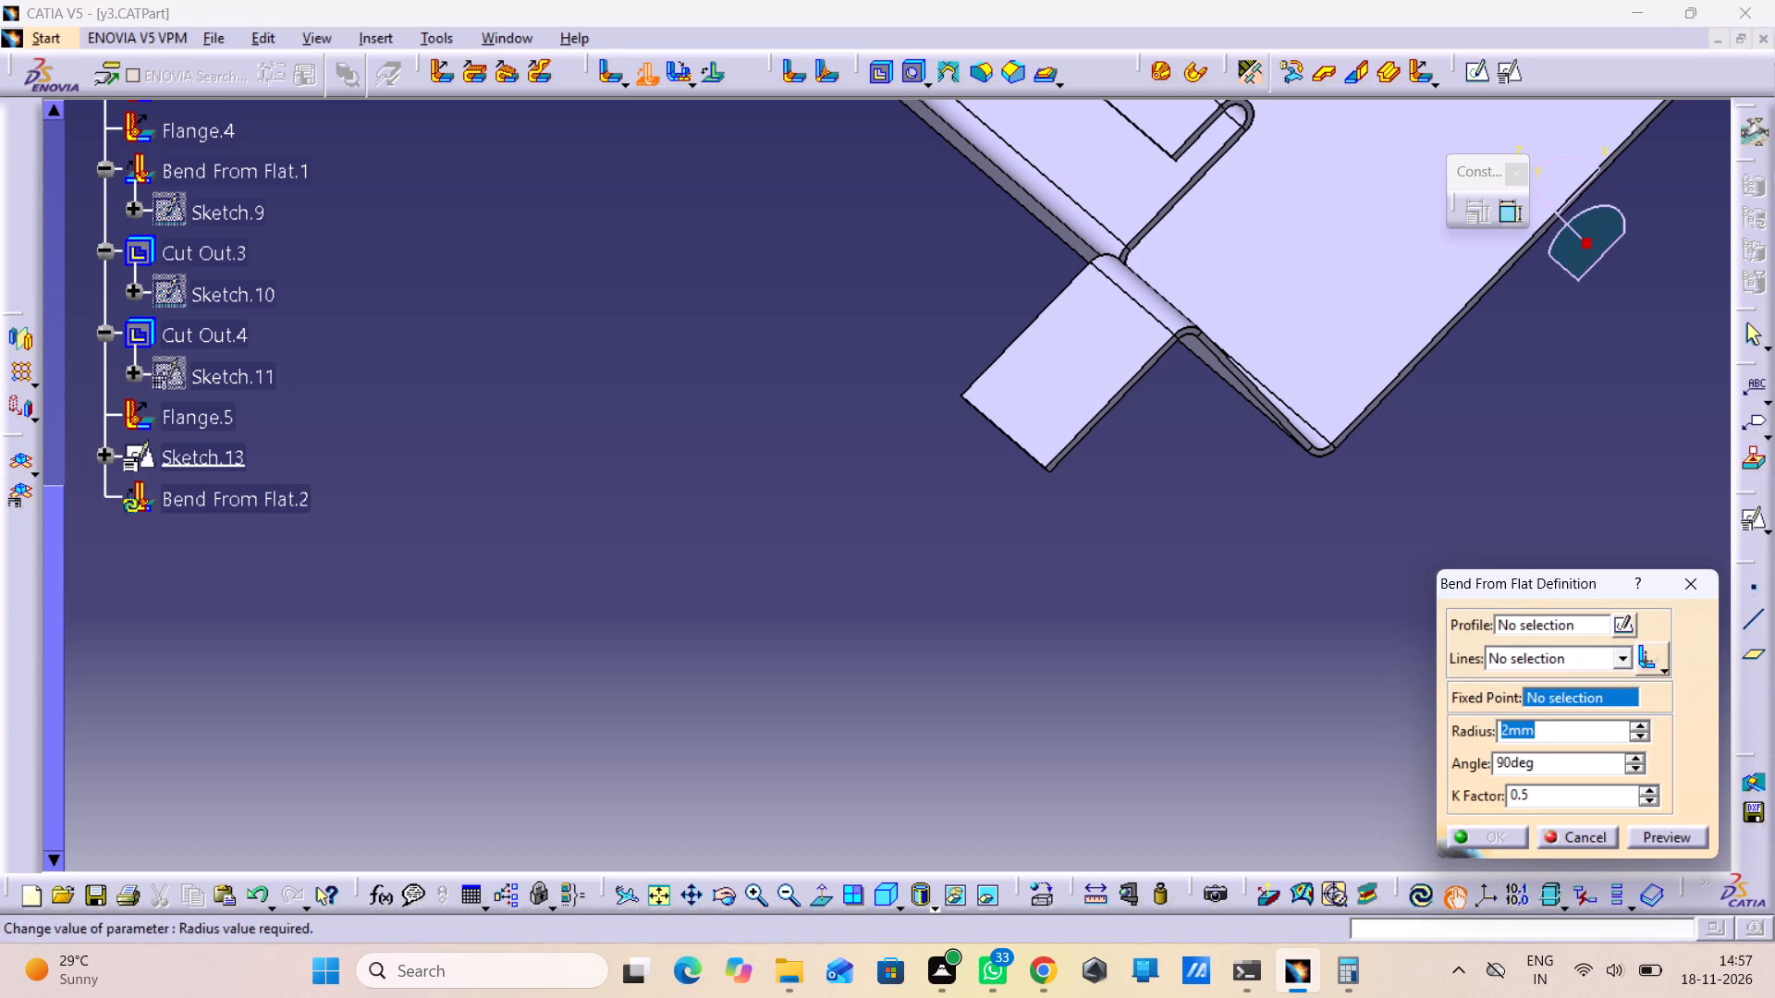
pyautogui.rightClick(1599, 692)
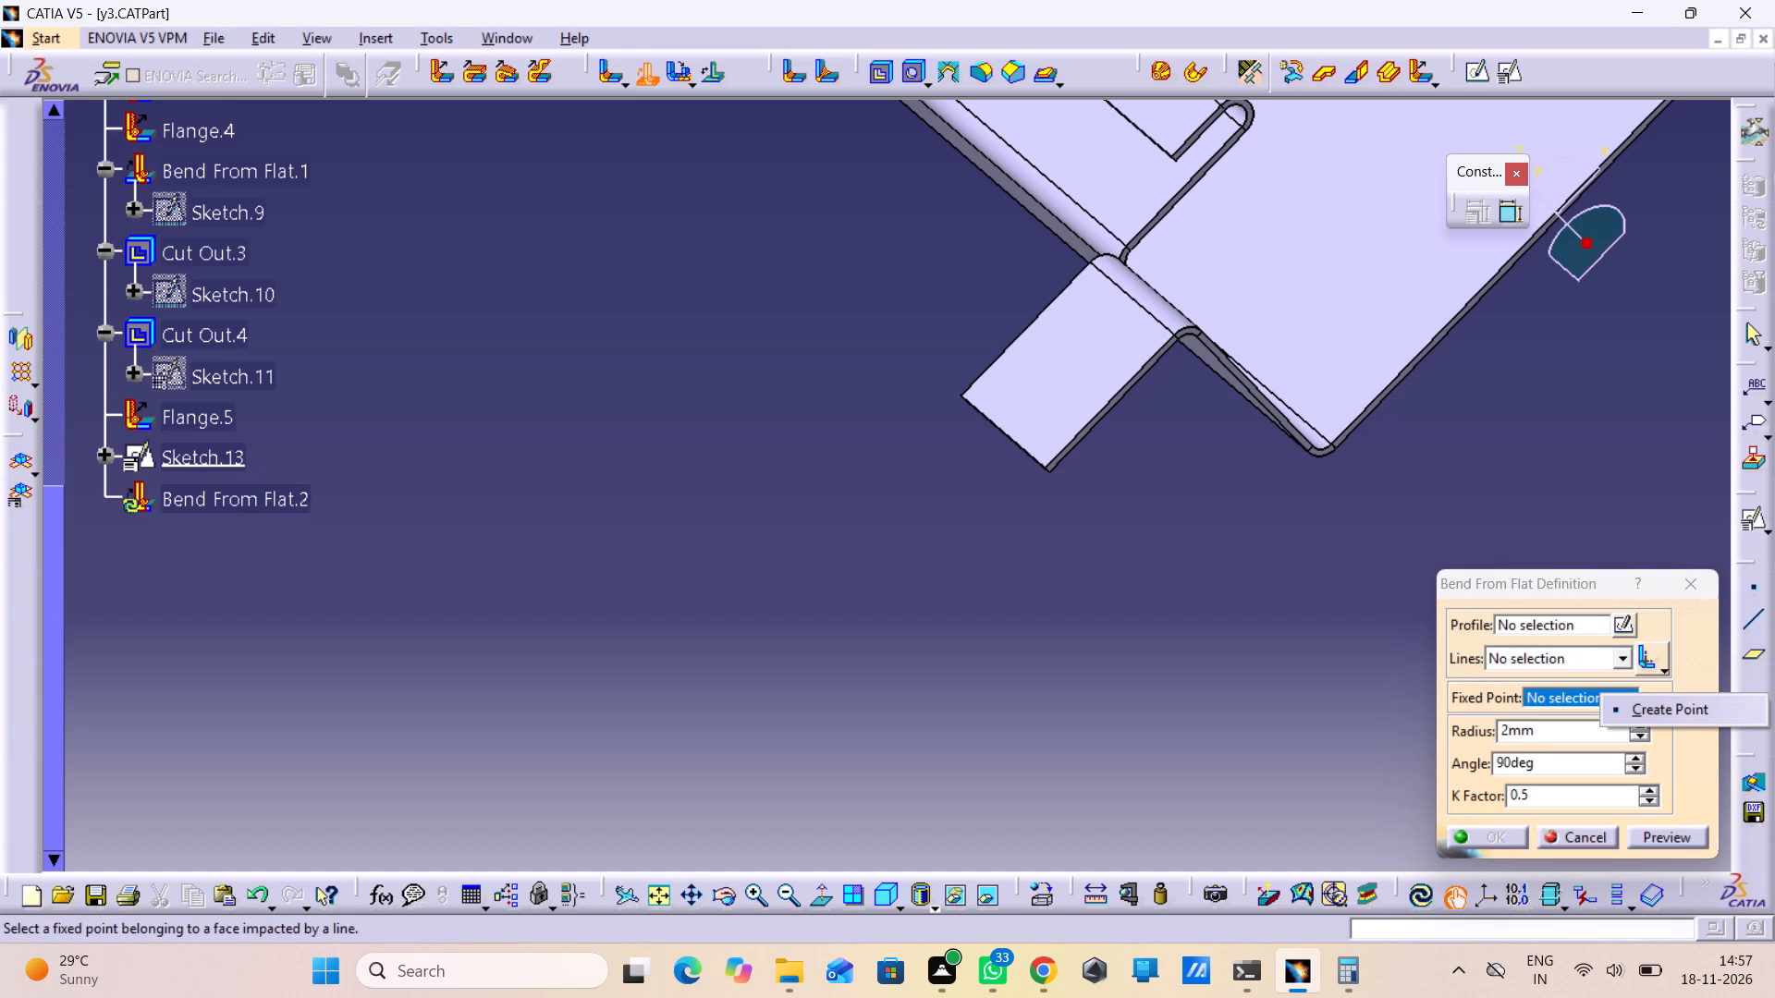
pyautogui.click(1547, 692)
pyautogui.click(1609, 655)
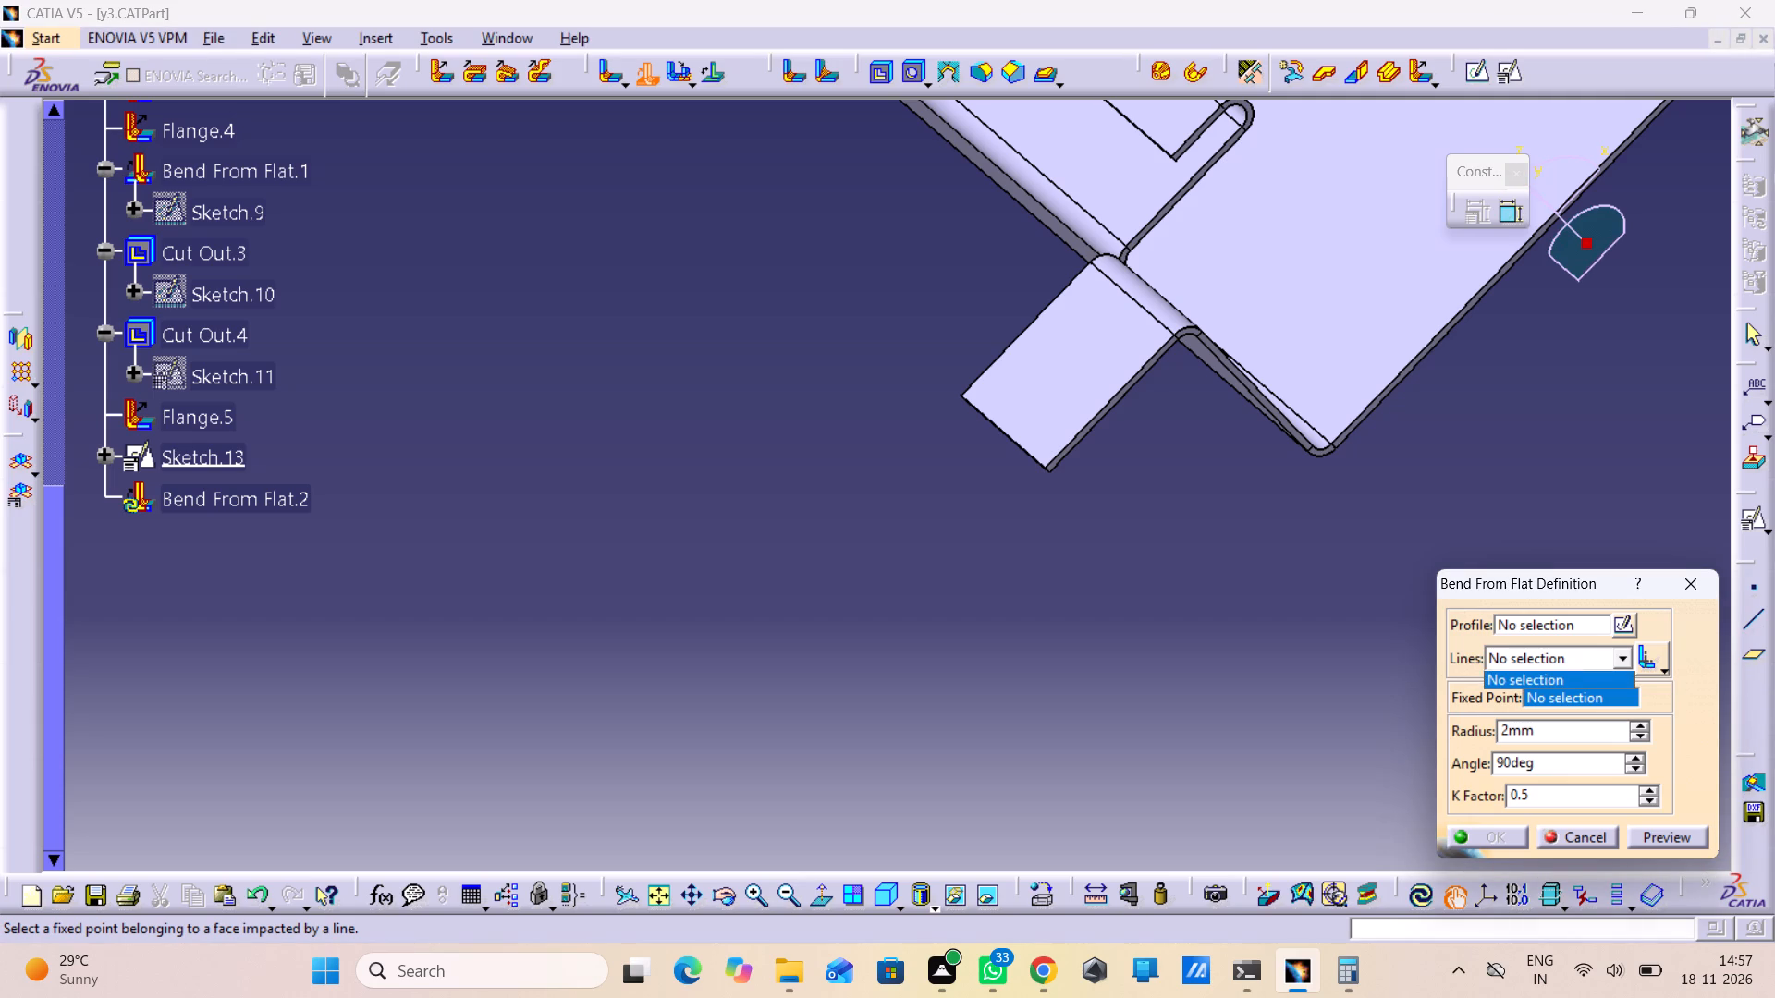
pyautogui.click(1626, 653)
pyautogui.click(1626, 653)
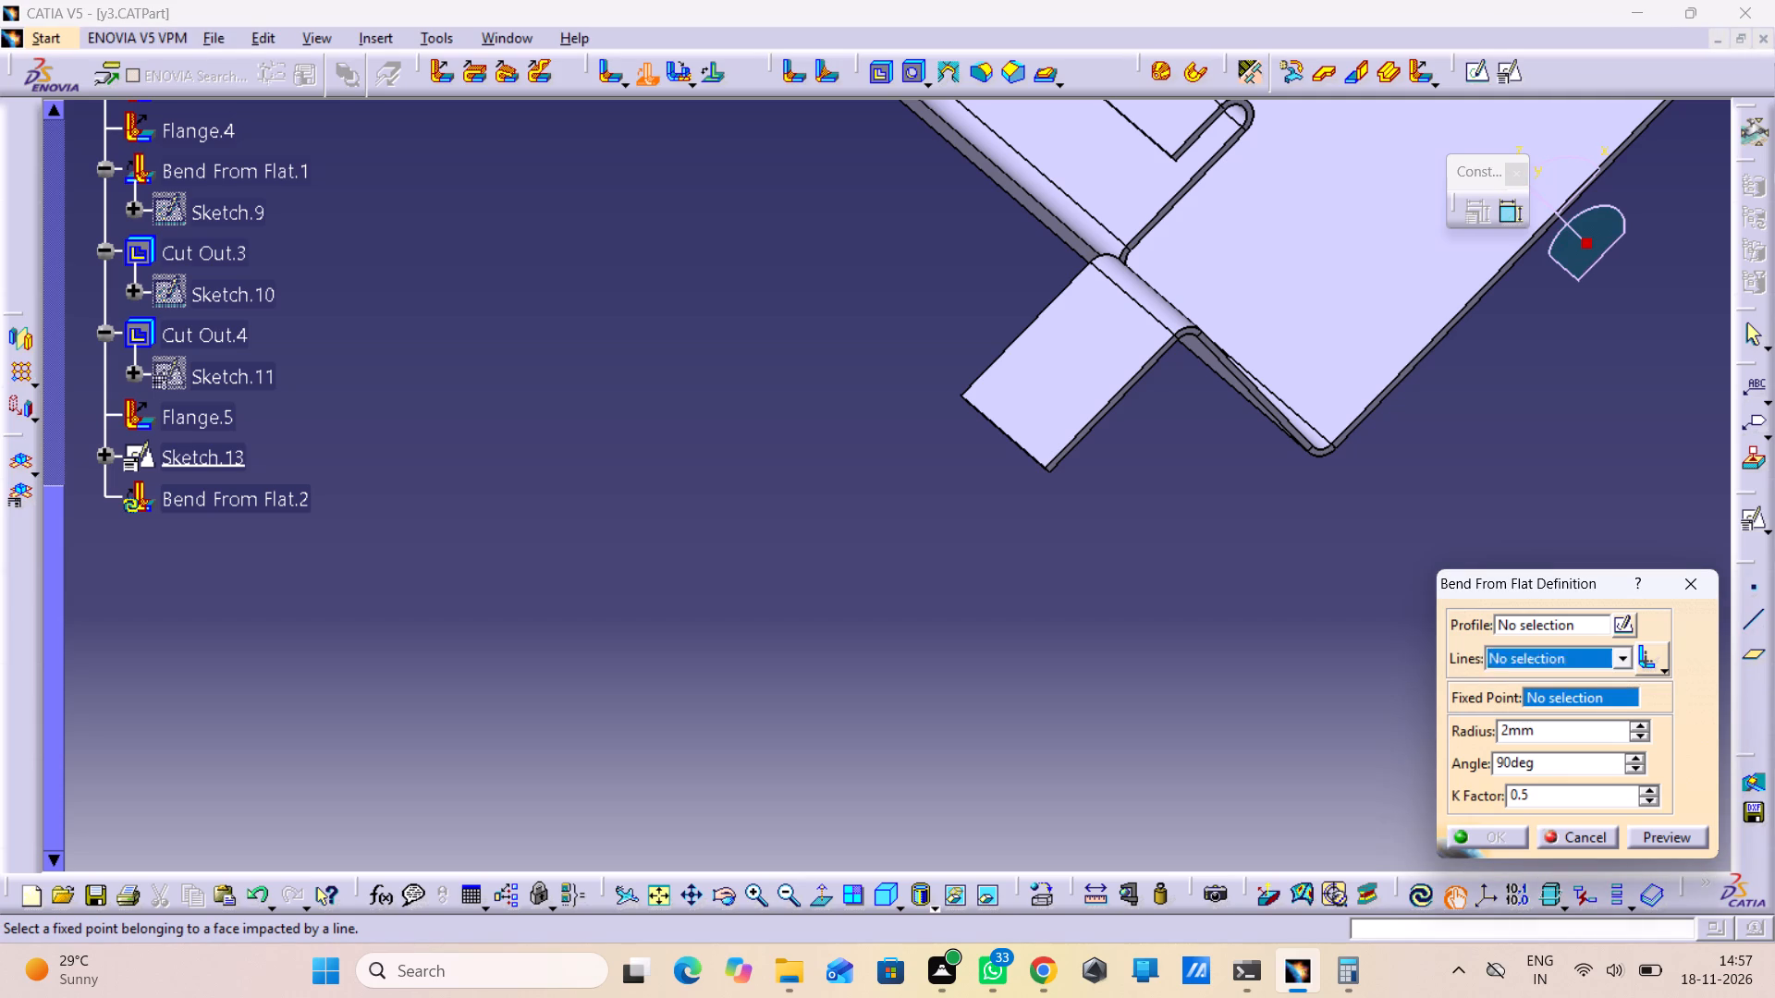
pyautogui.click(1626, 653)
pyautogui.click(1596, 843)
# Delete Sketch.13 from the part.
pyautogui.rightClick(213, 452)
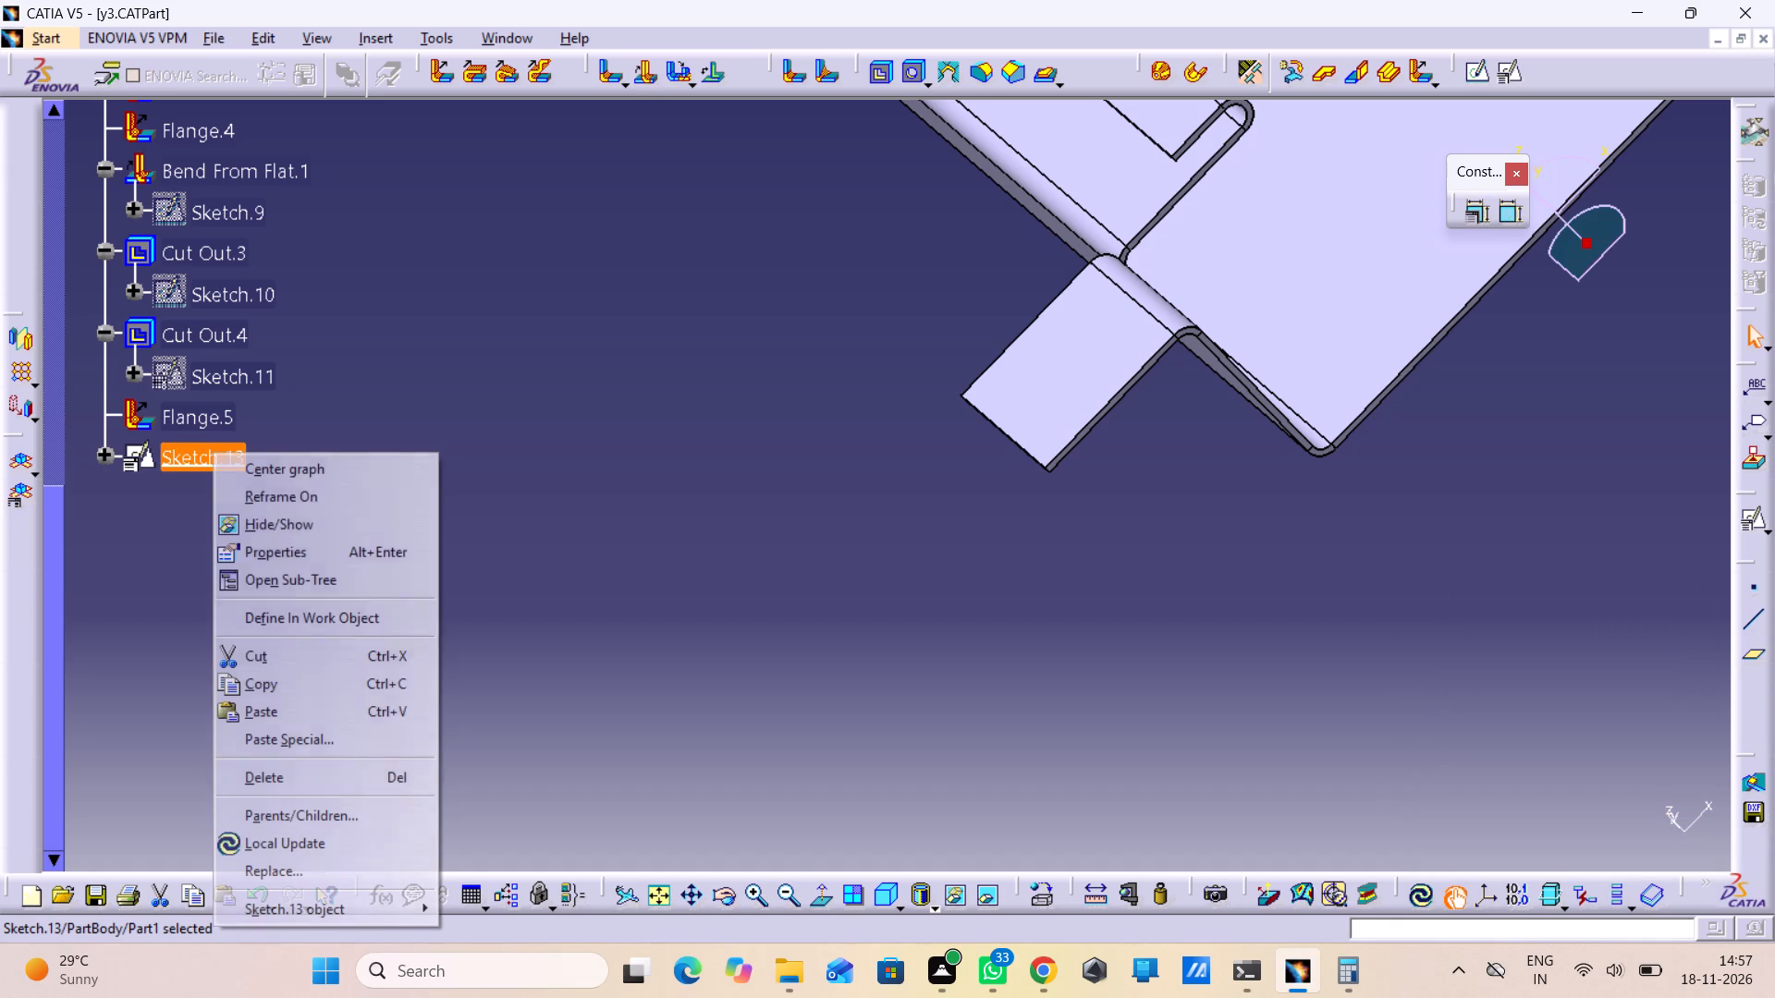
pyautogui.click(296, 775)
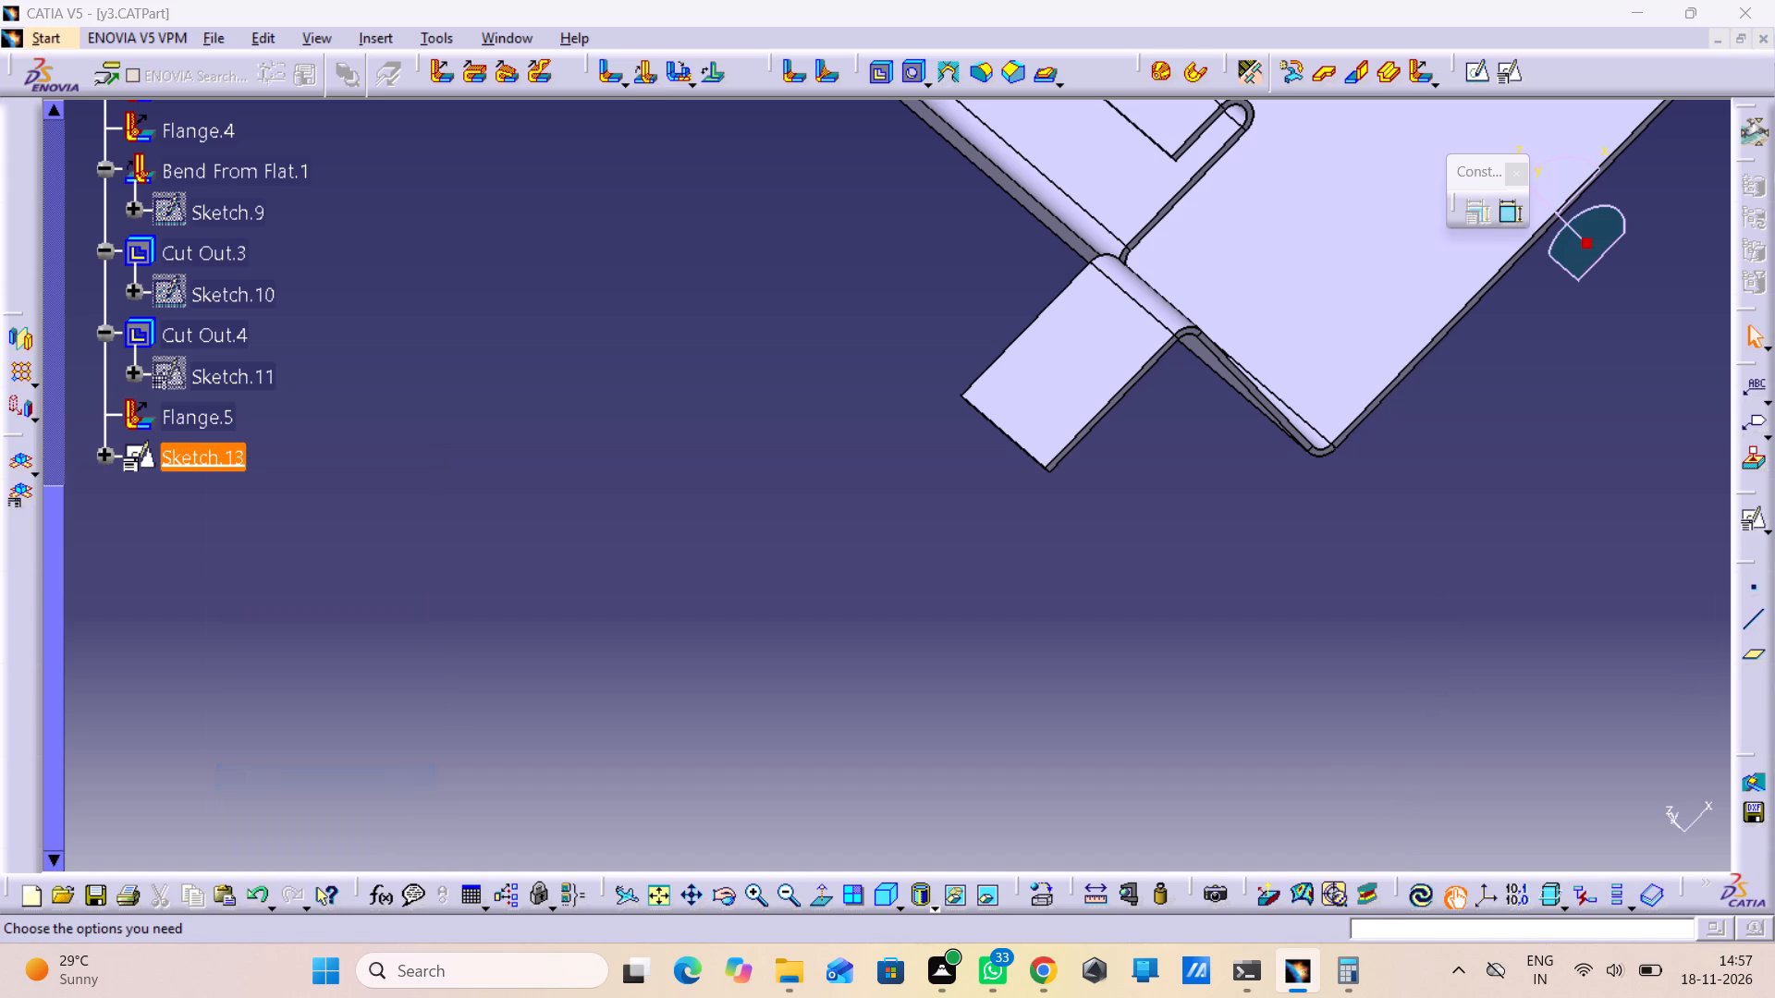
pyautogui.click(1593, 835)
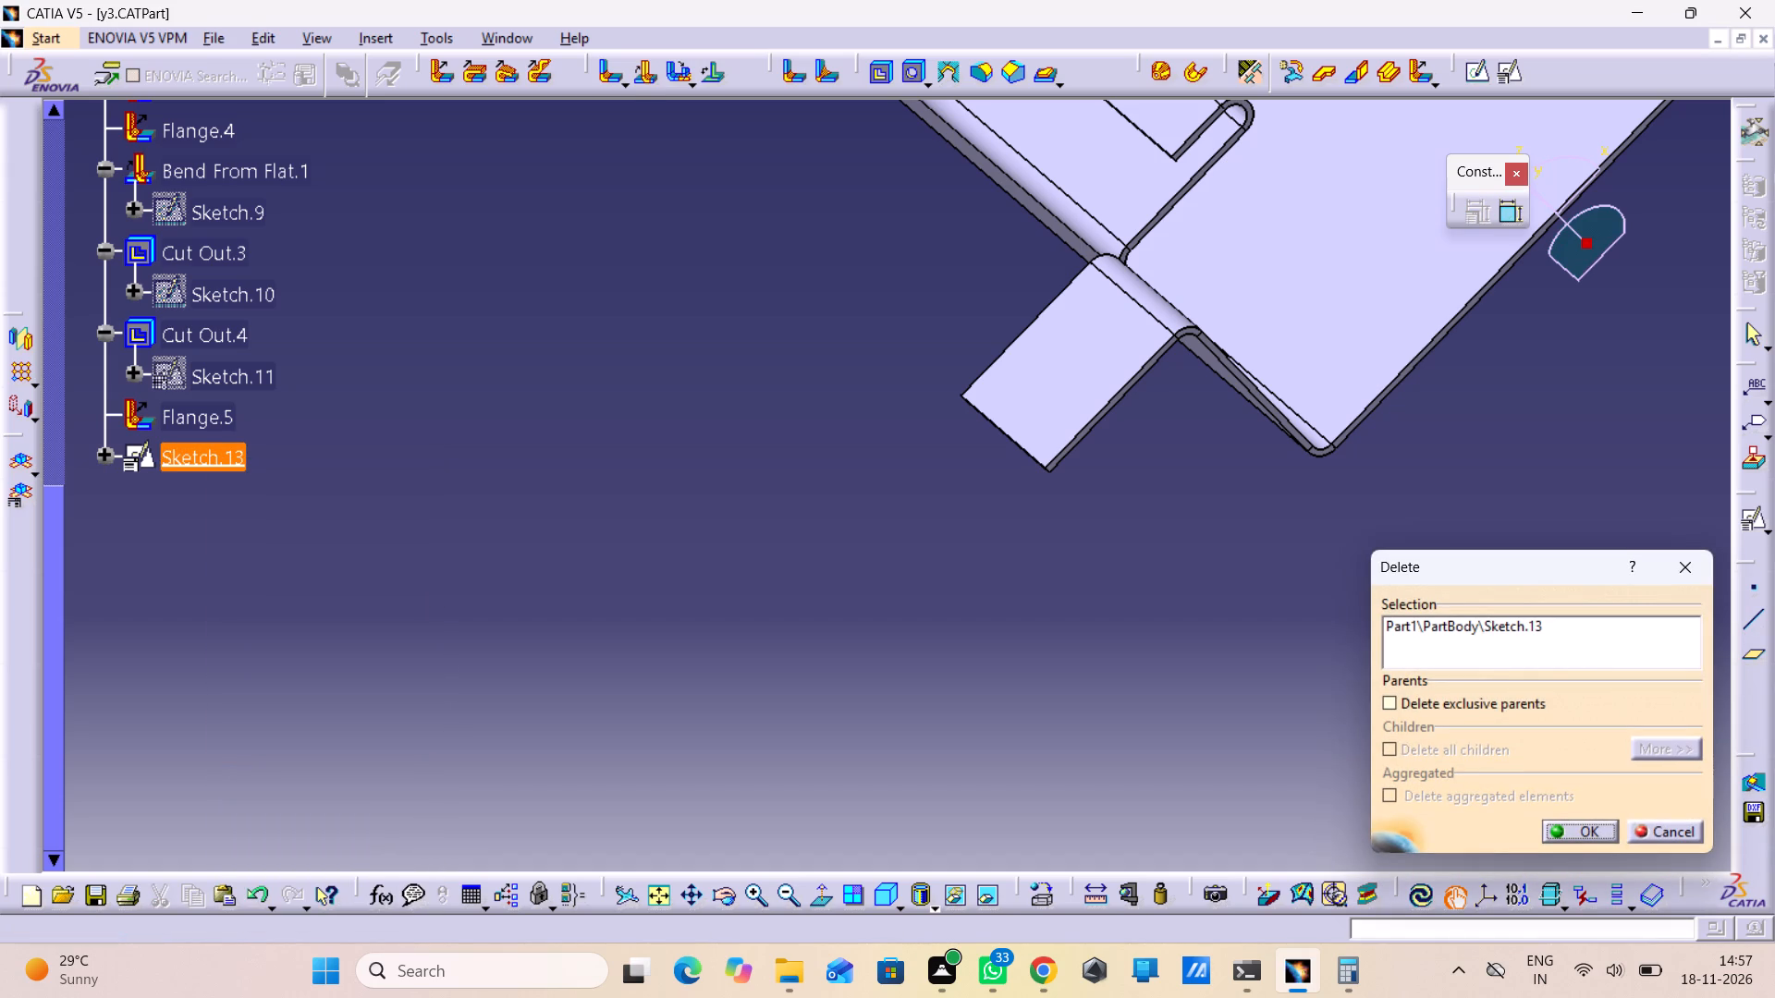
# Start a Bend From Flat with a new sketch on the corner flange's face and draw a vertical line about 12.7 mm from its outer edge.
pyautogui.click(649, 71)
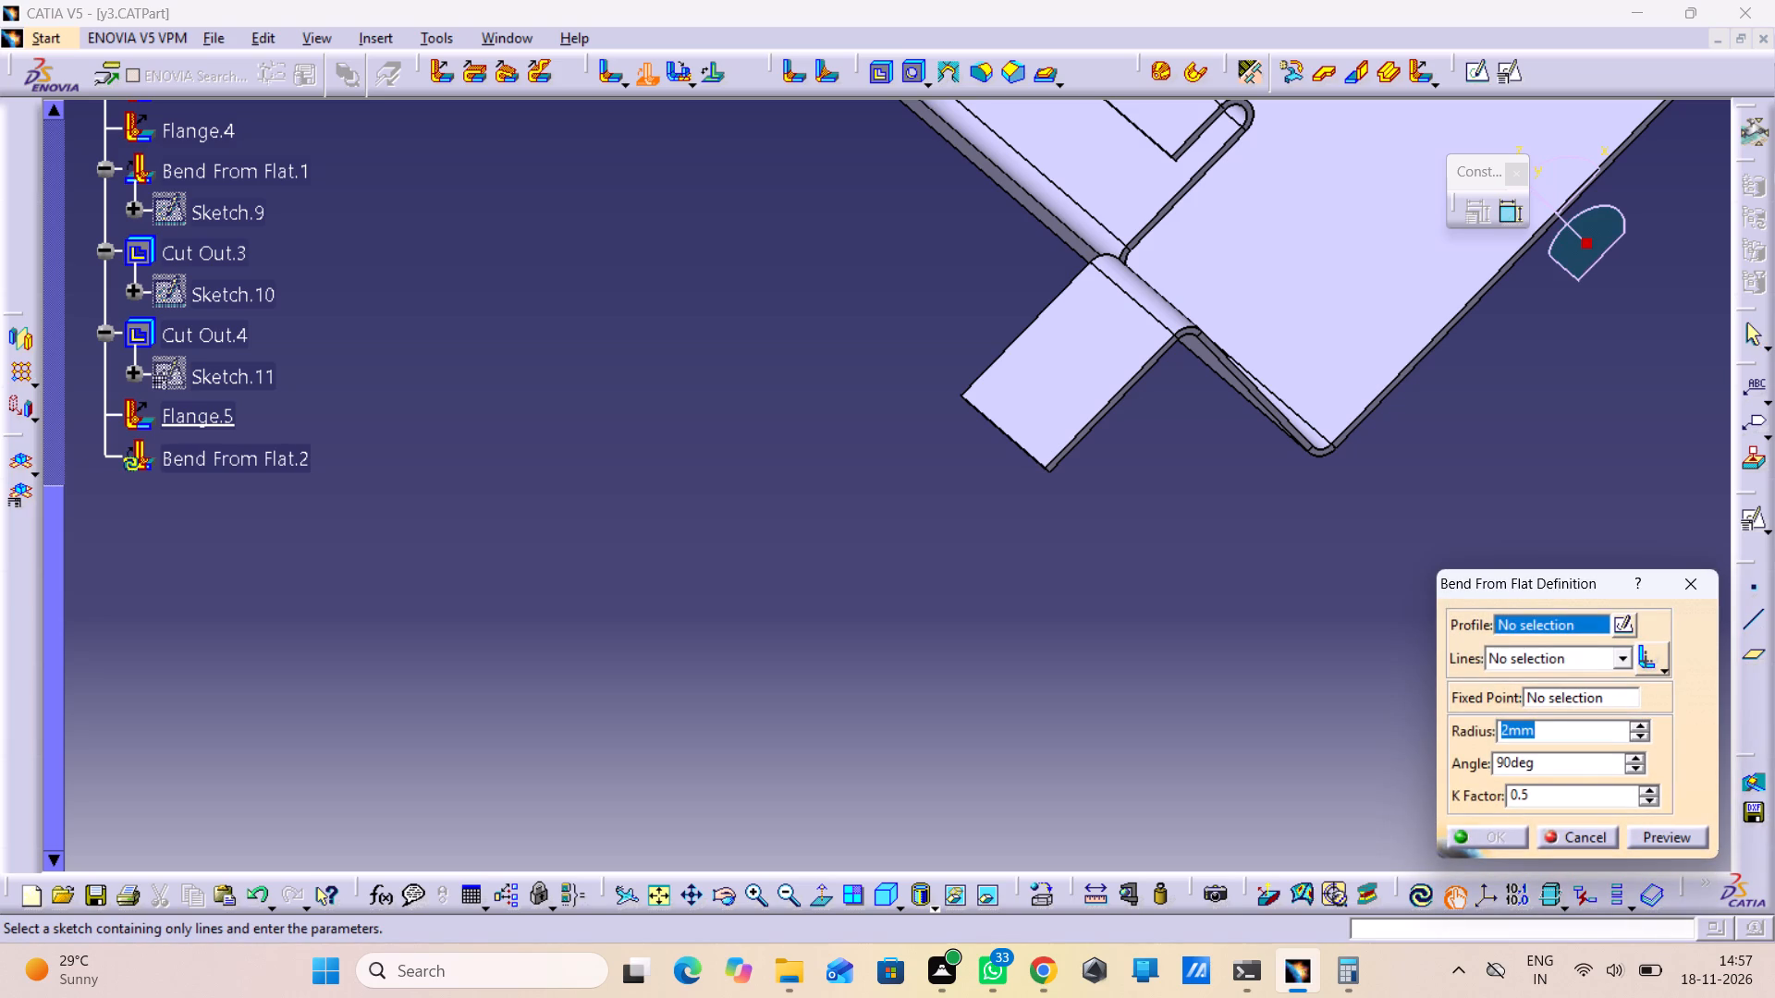
pyautogui.click(1632, 628)
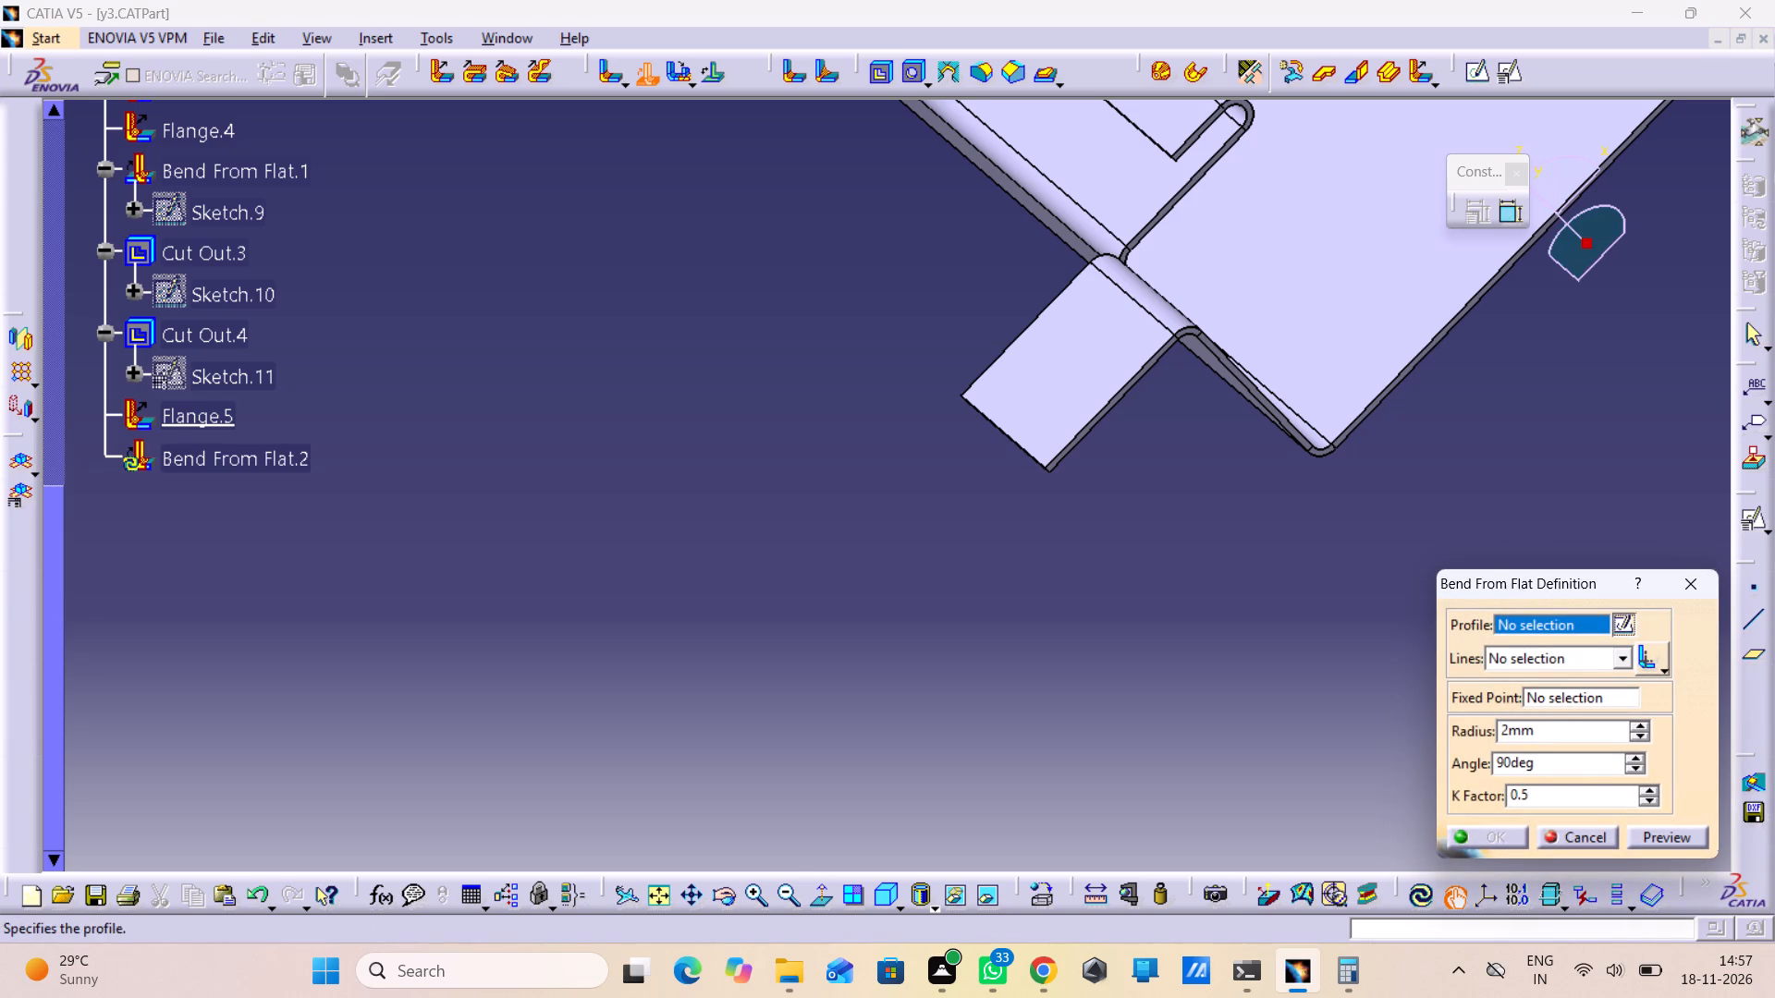
pyautogui.click(1069, 384)
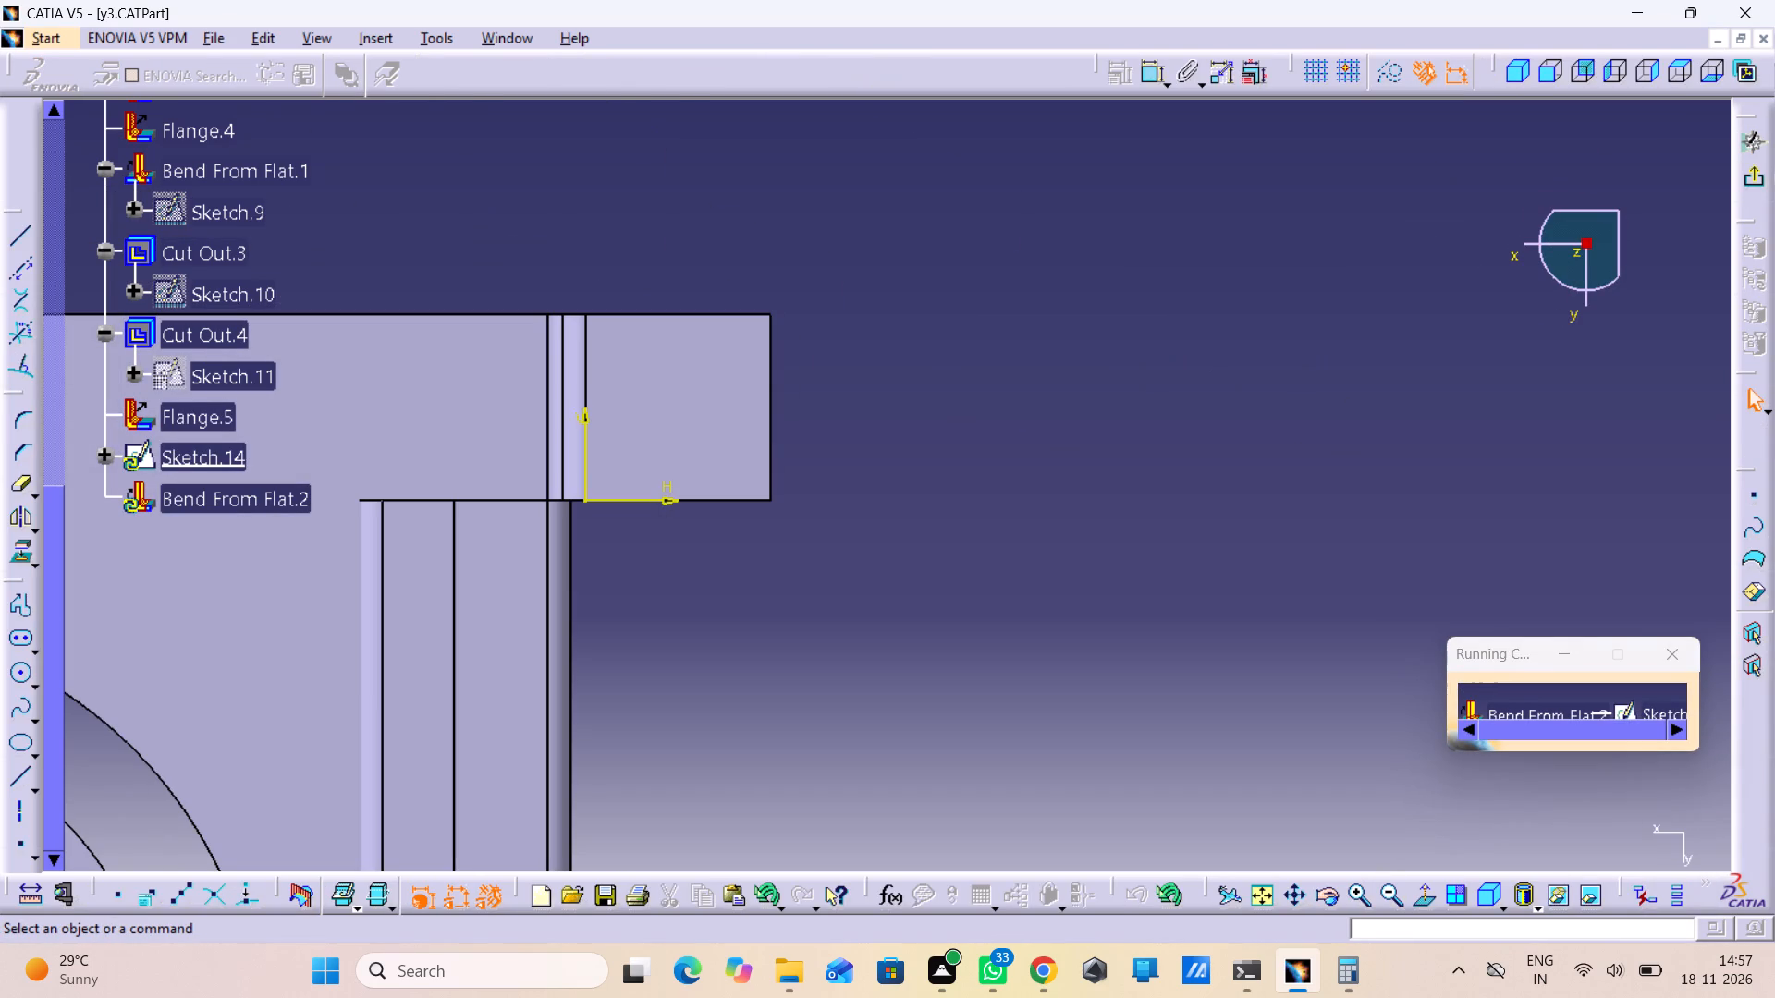
pyautogui.click(18, 783)
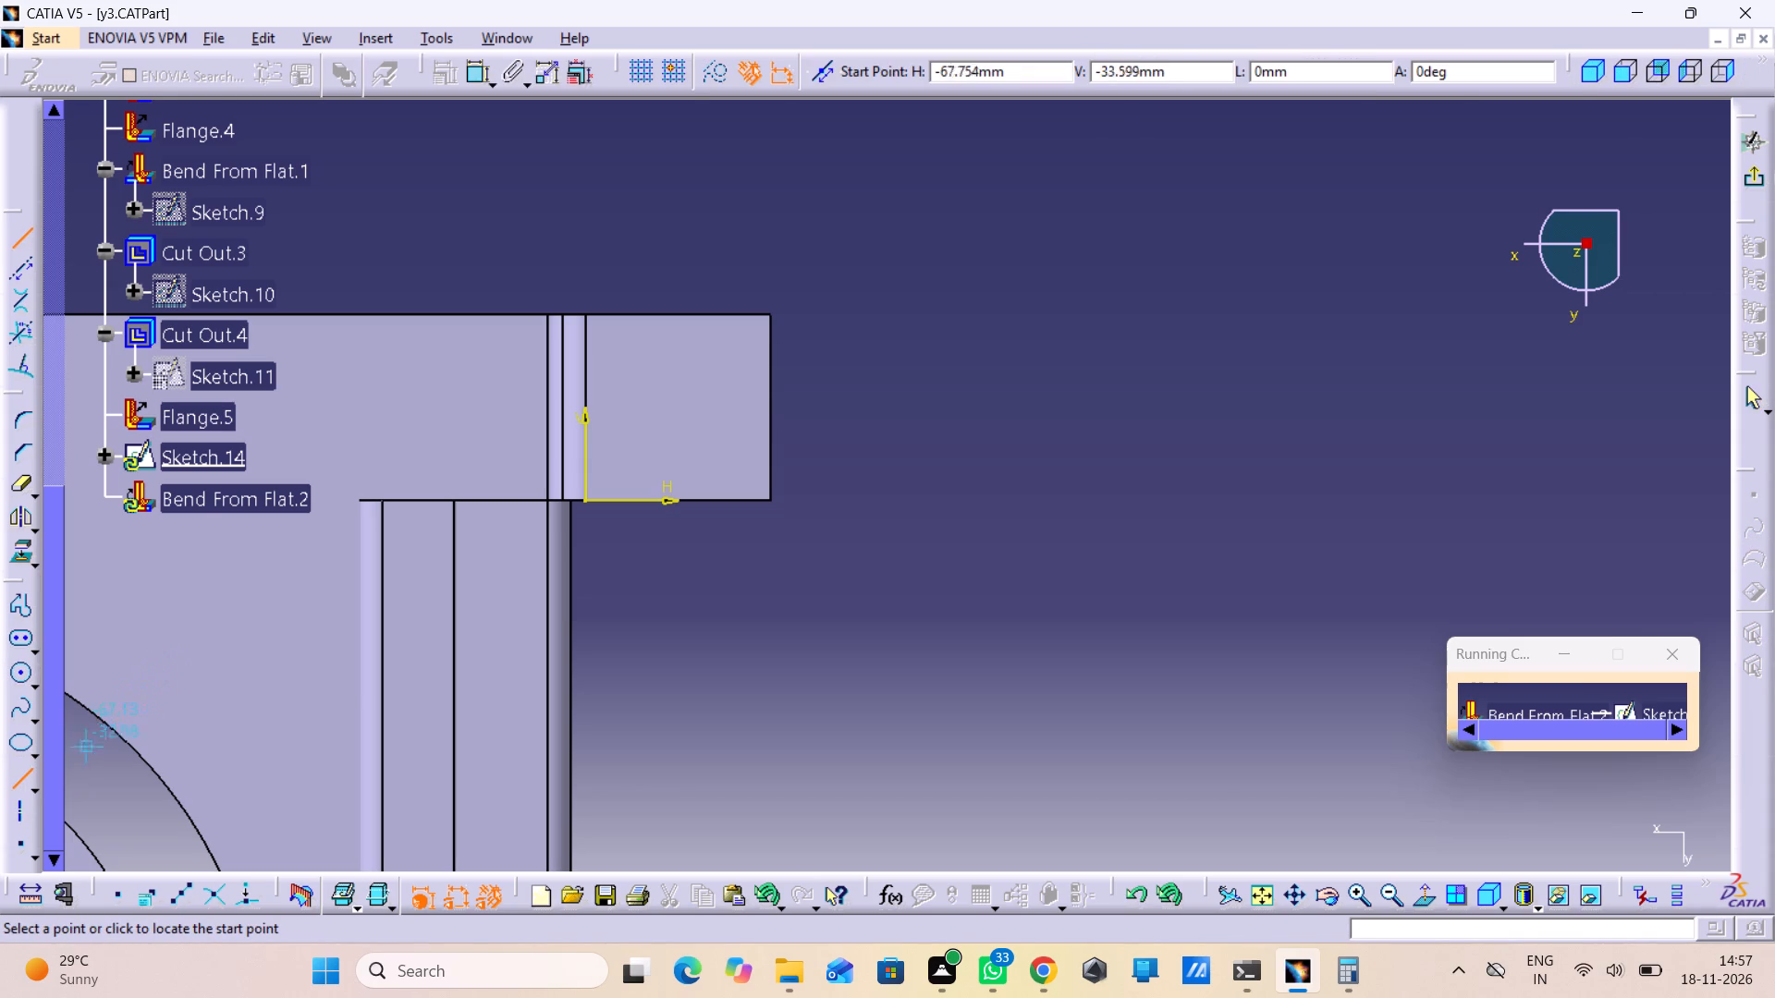
pyautogui.click(675, 250)
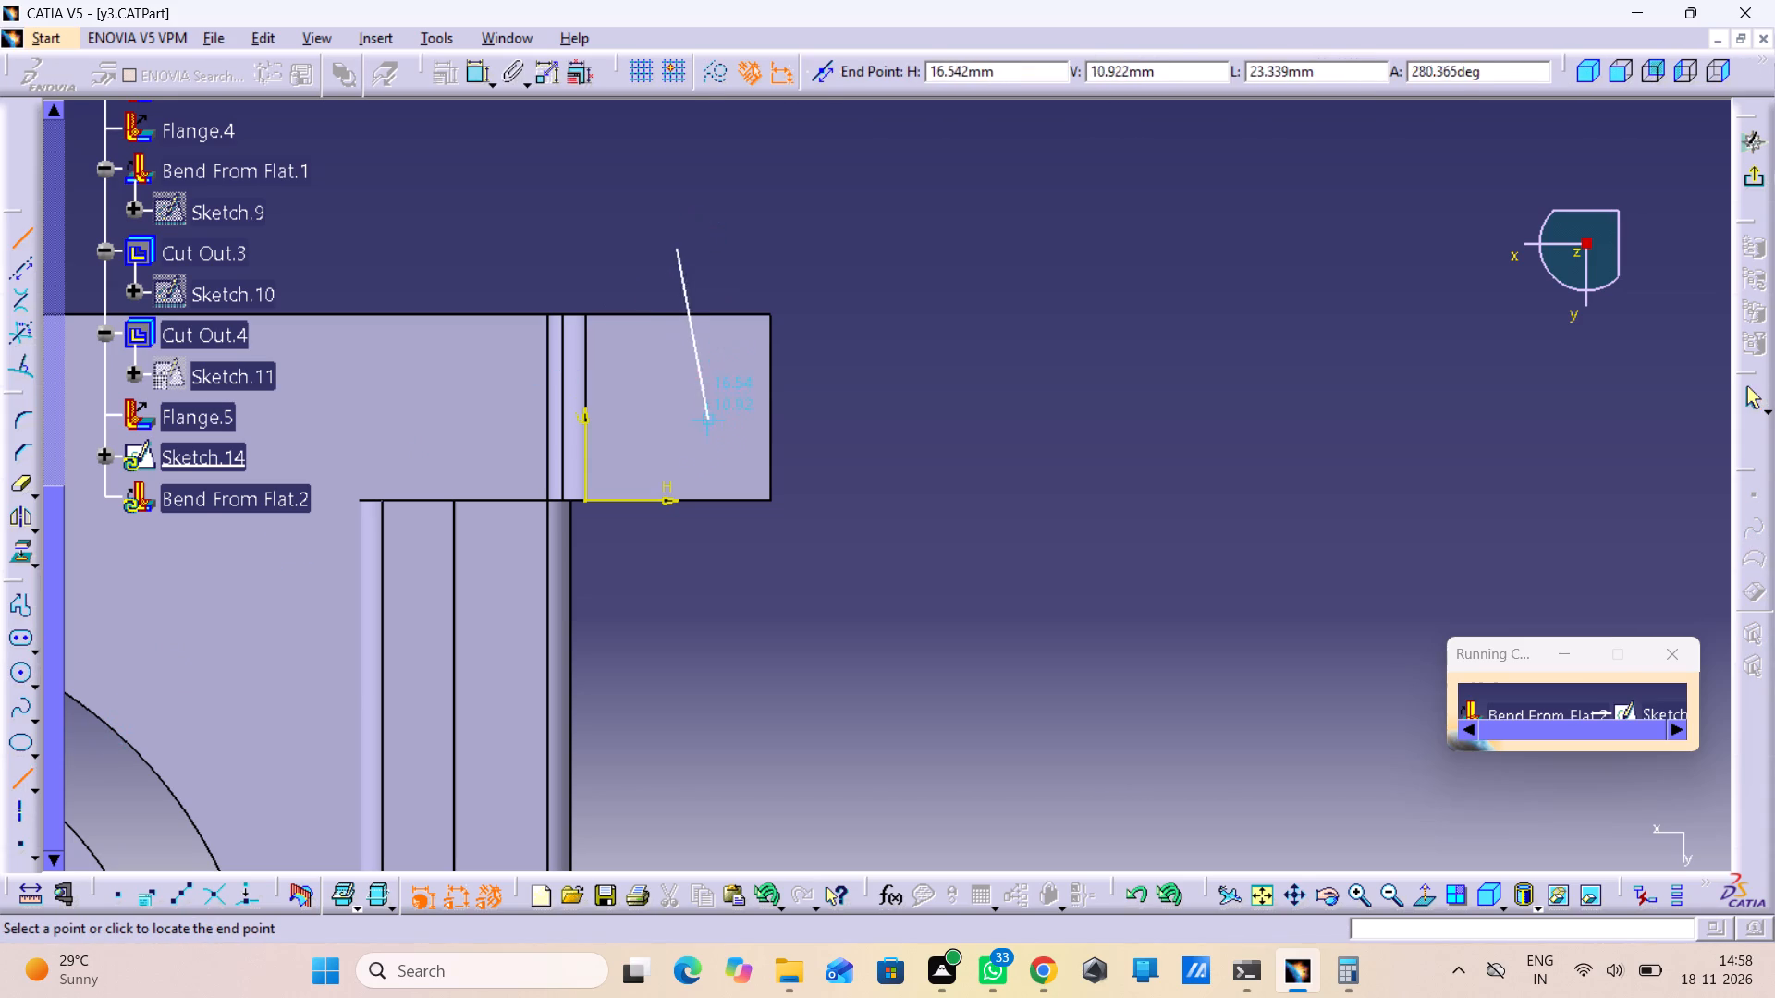
pyautogui.click(678, 573)
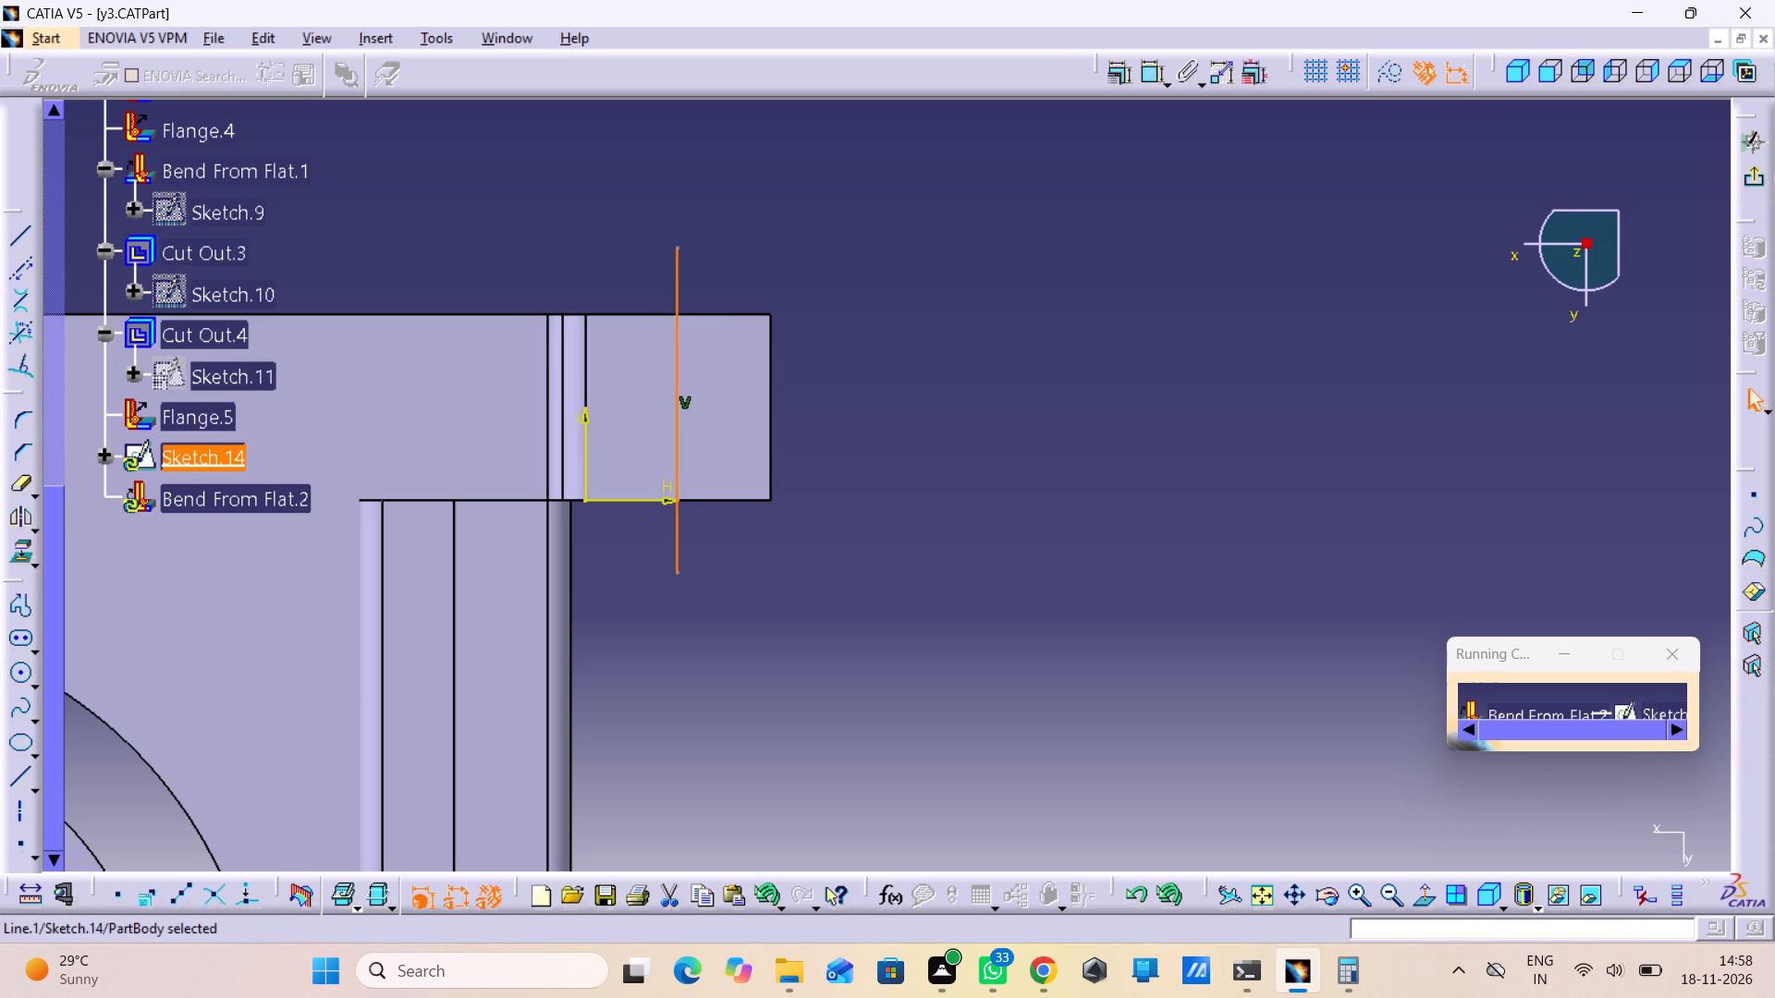
pyautogui.click(970, 334)
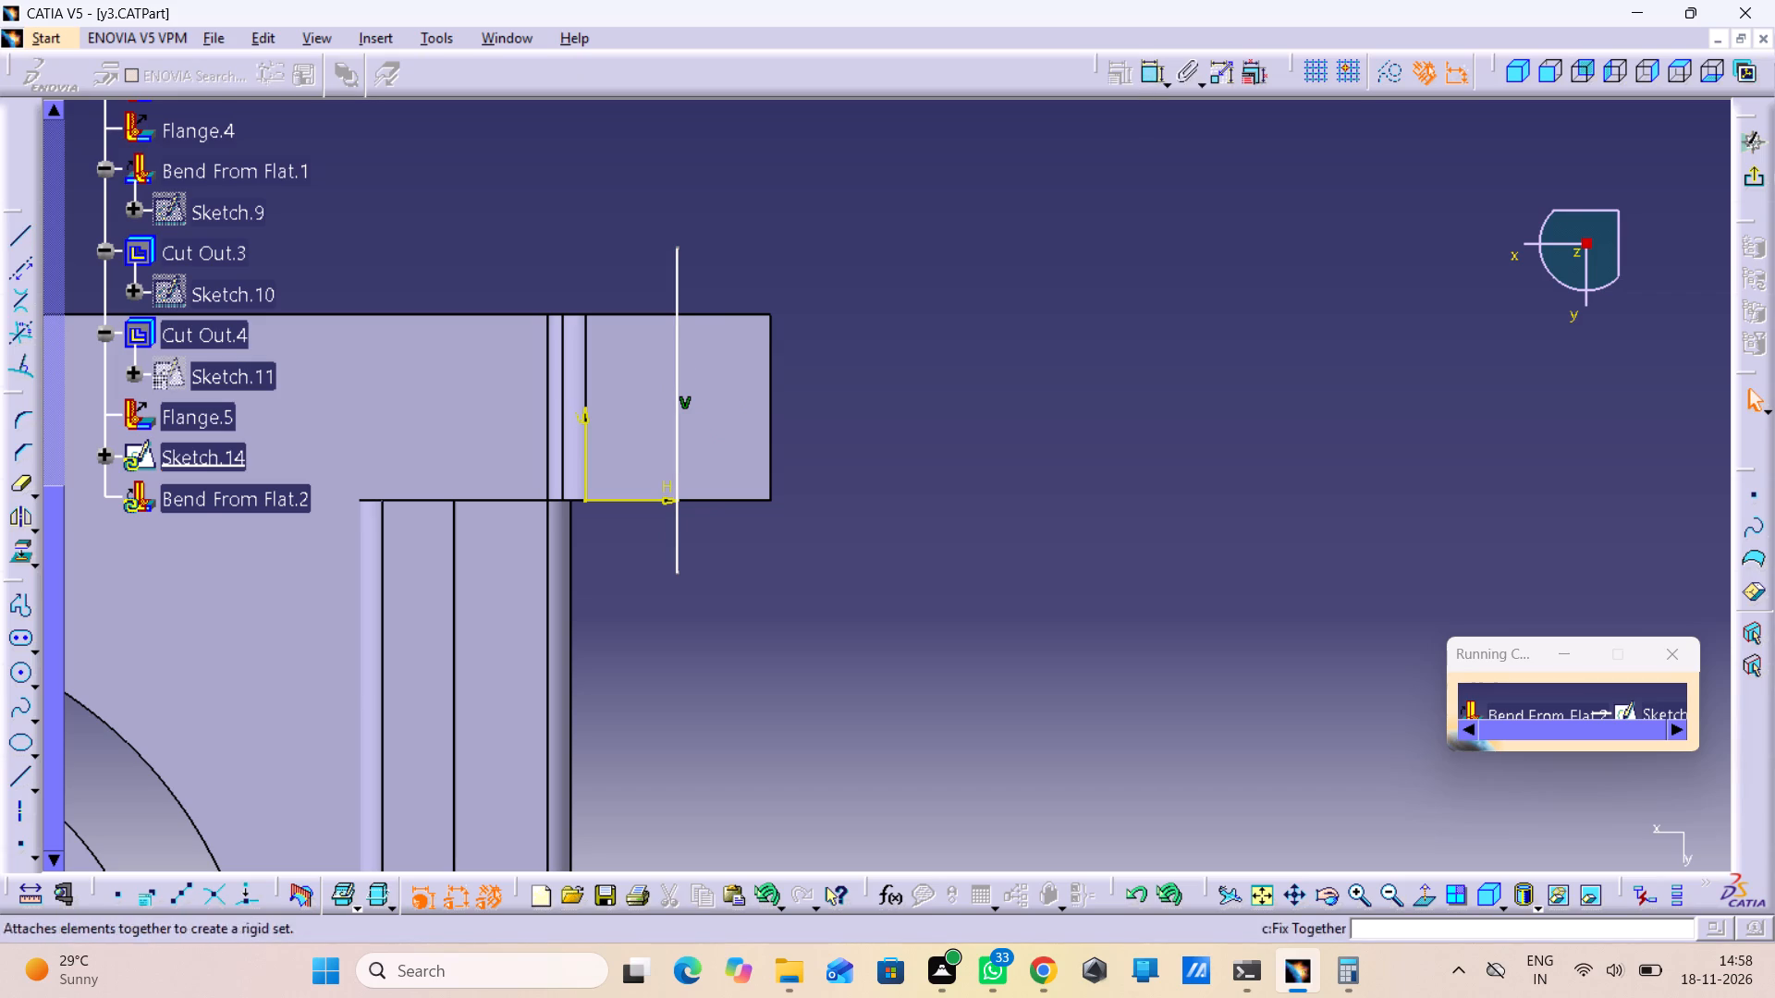
# Dimension the vertical bend line in Sketch.14 at 12.5 mm from the corner flange's outer edge.
pyautogui.doubleClick(1149, 80)
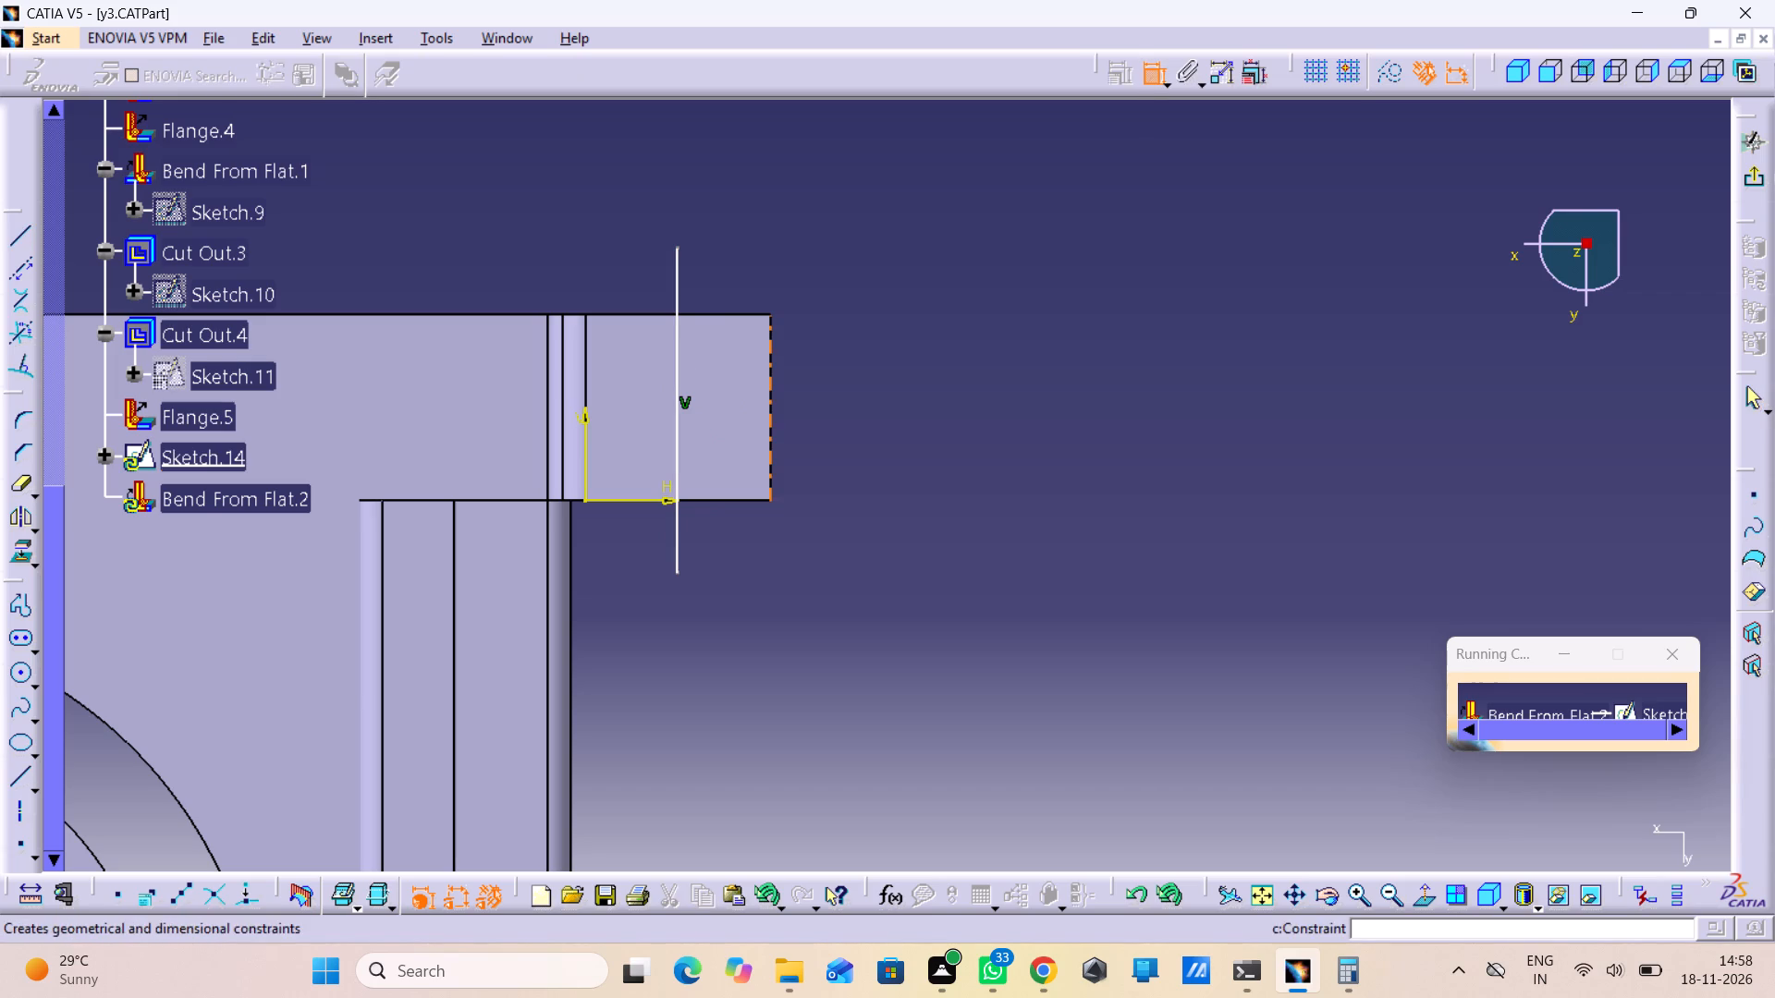
pyautogui.click(774, 443)
pyautogui.click(673, 517)
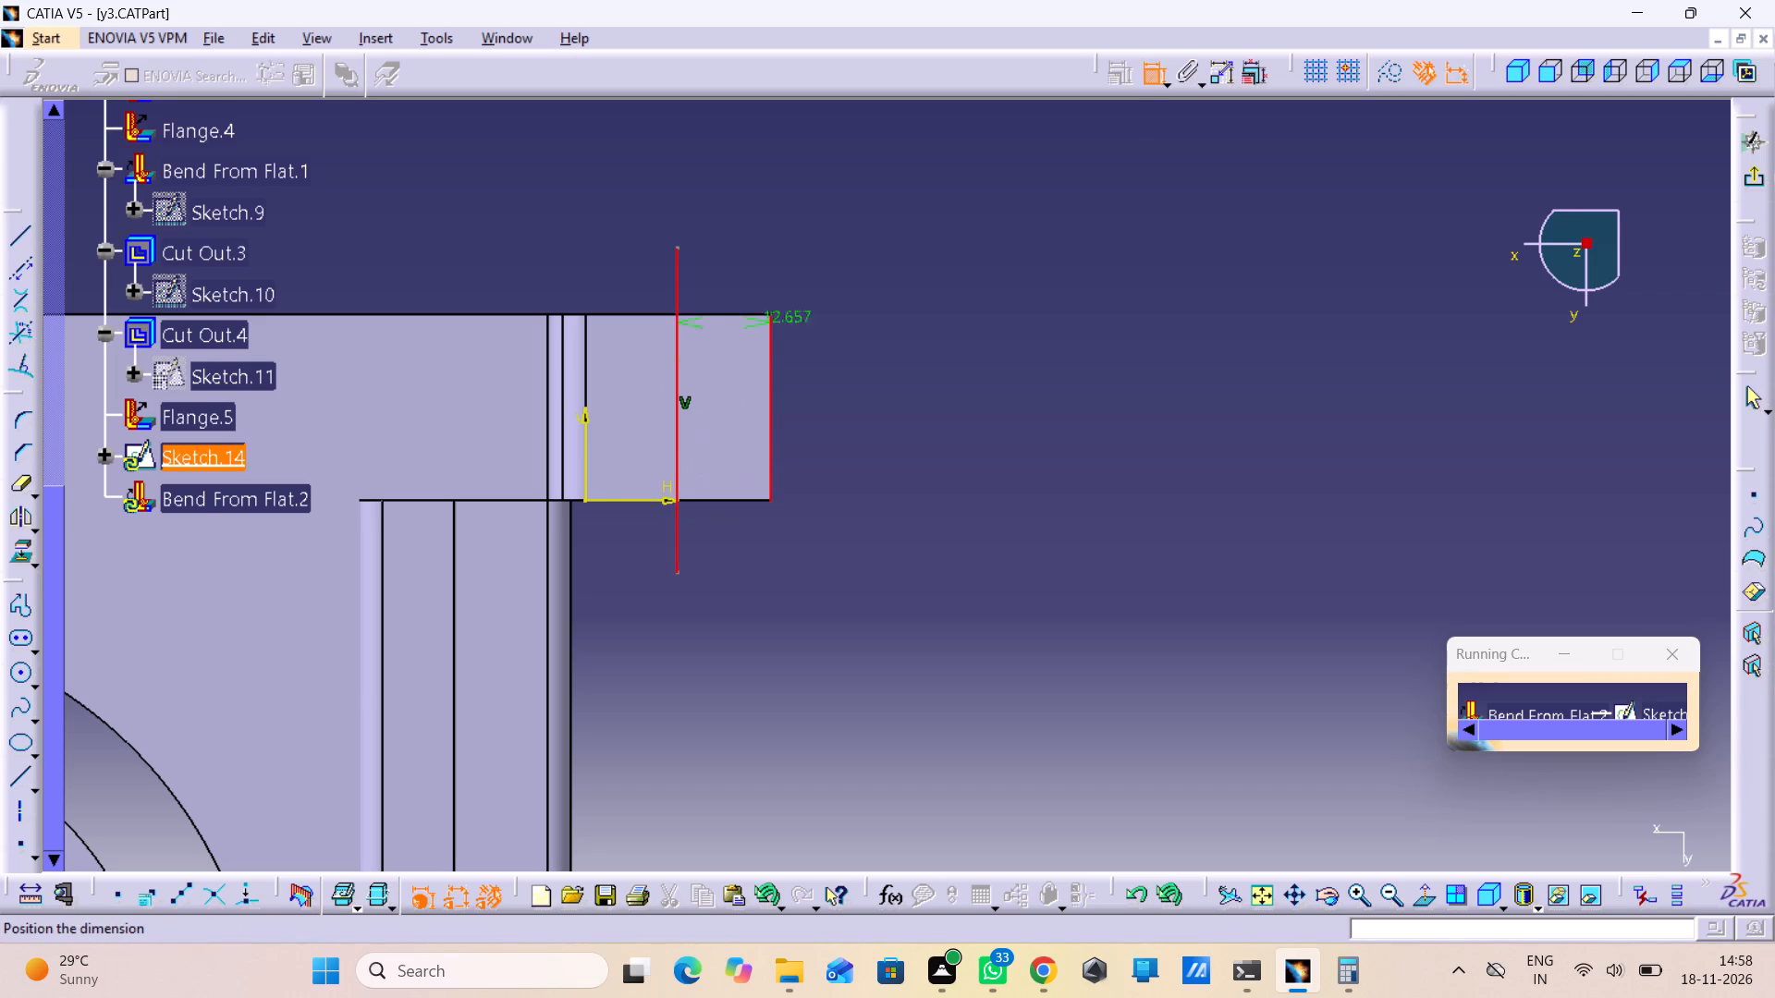
pyautogui.click(846, 280)
pyautogui.doubleClick(848, 277)
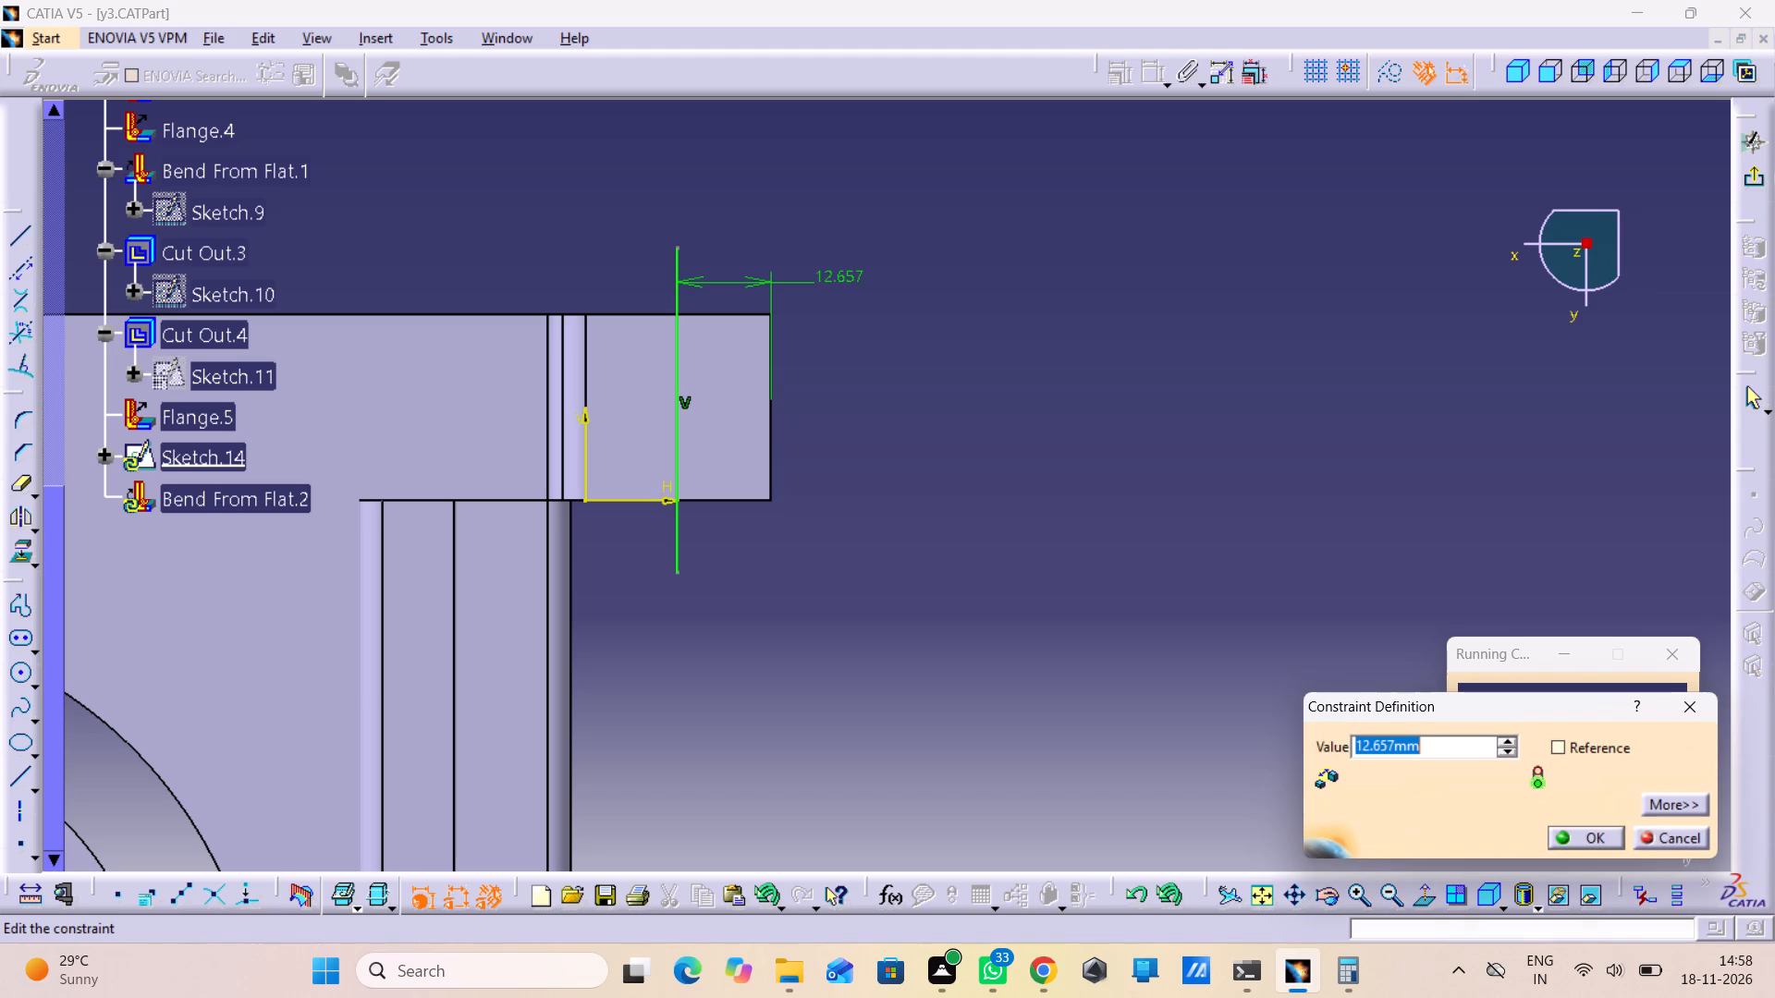
pyautogui.write('12.2')
pyautogui.press('Return')
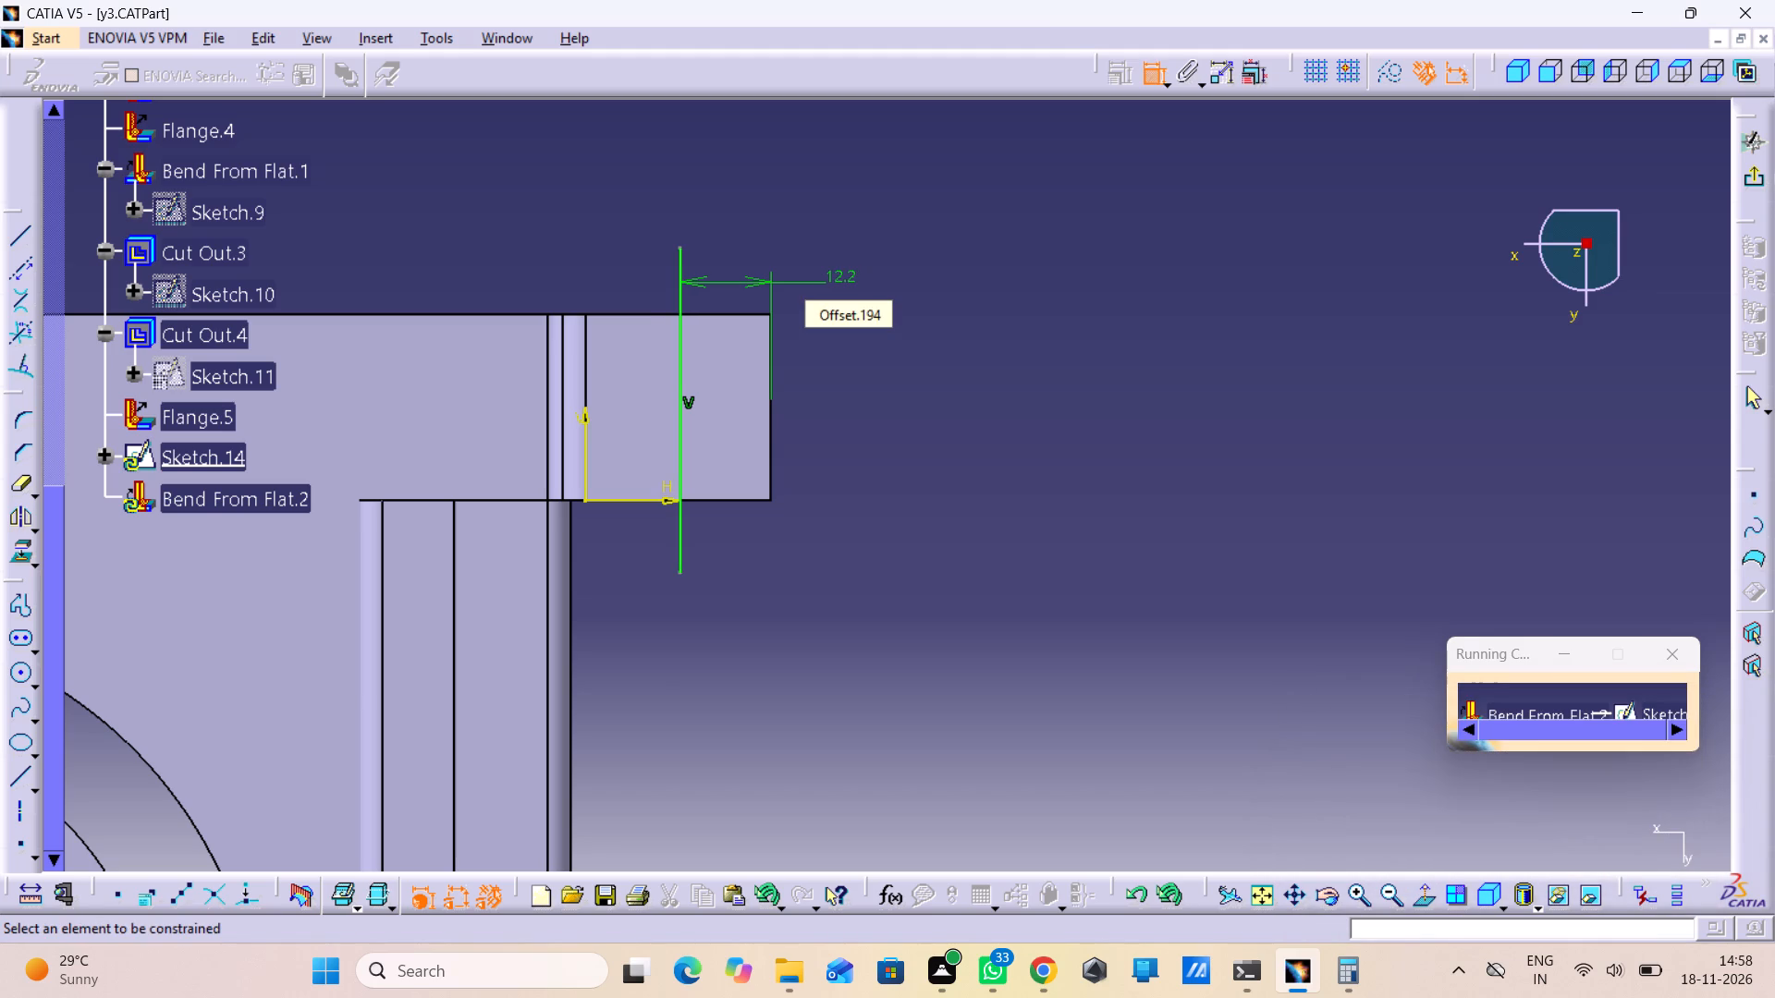
pyautogui.doubleClick(848, 274)
pyautogui.write('12.5')
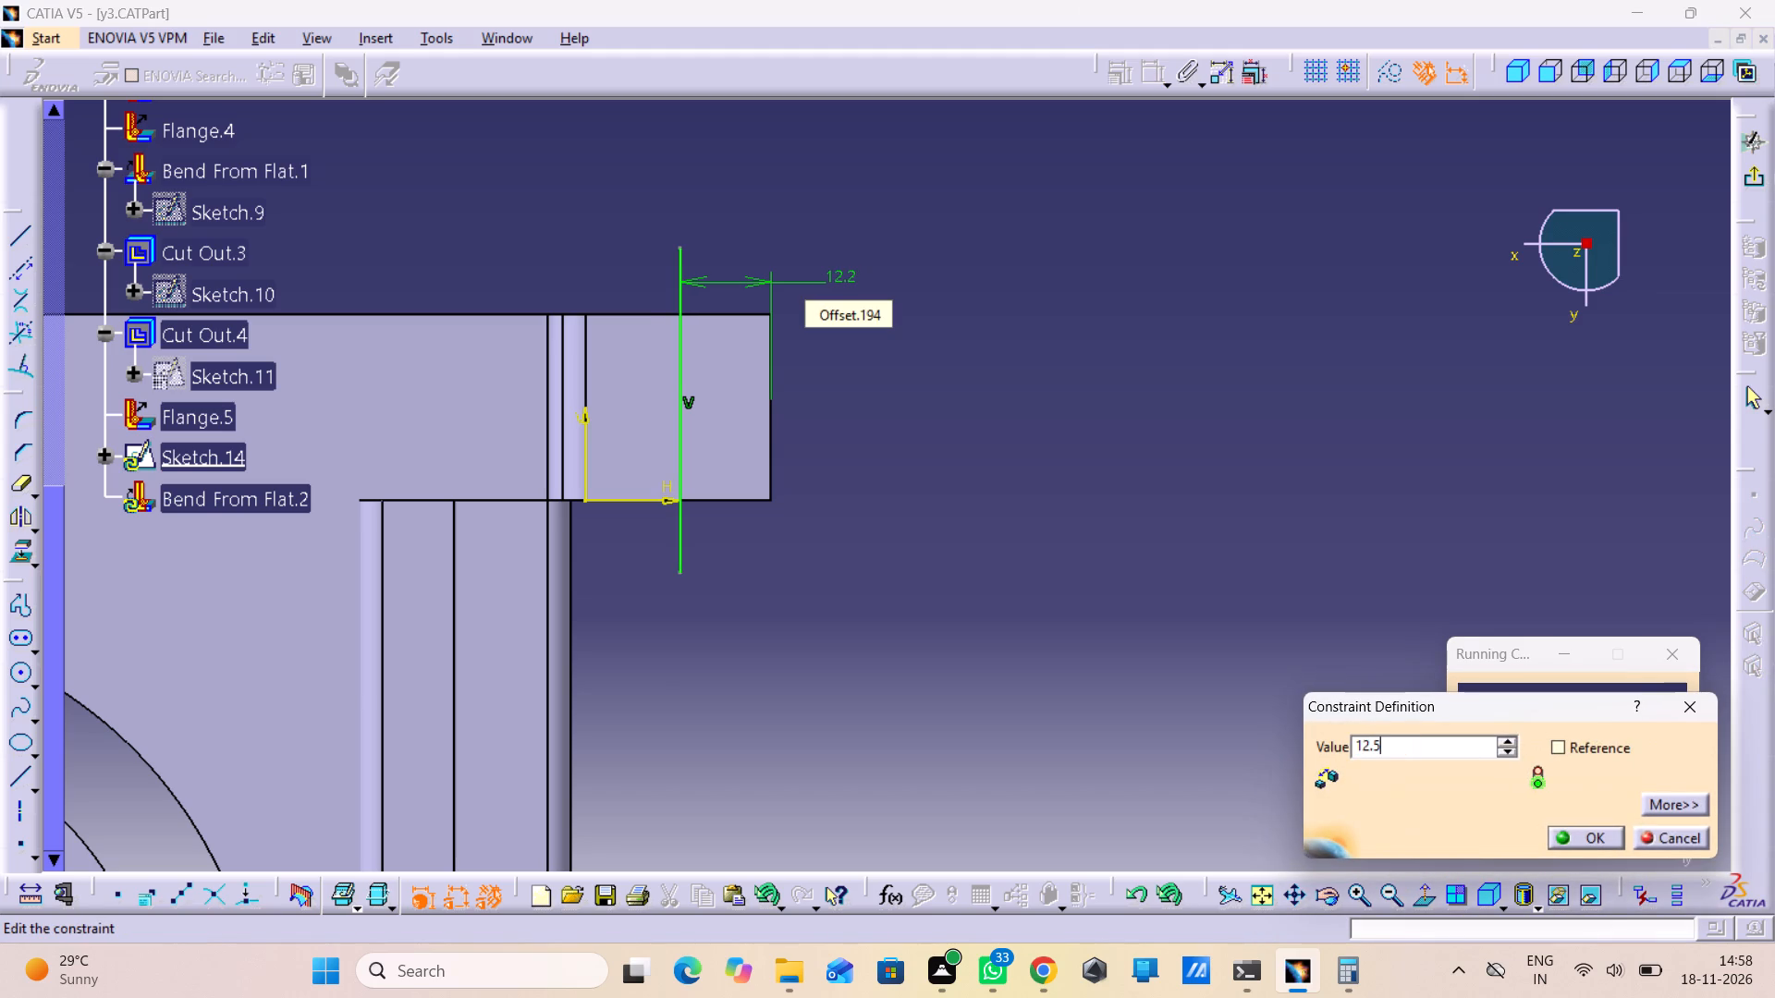
pyautogui.press('Return')
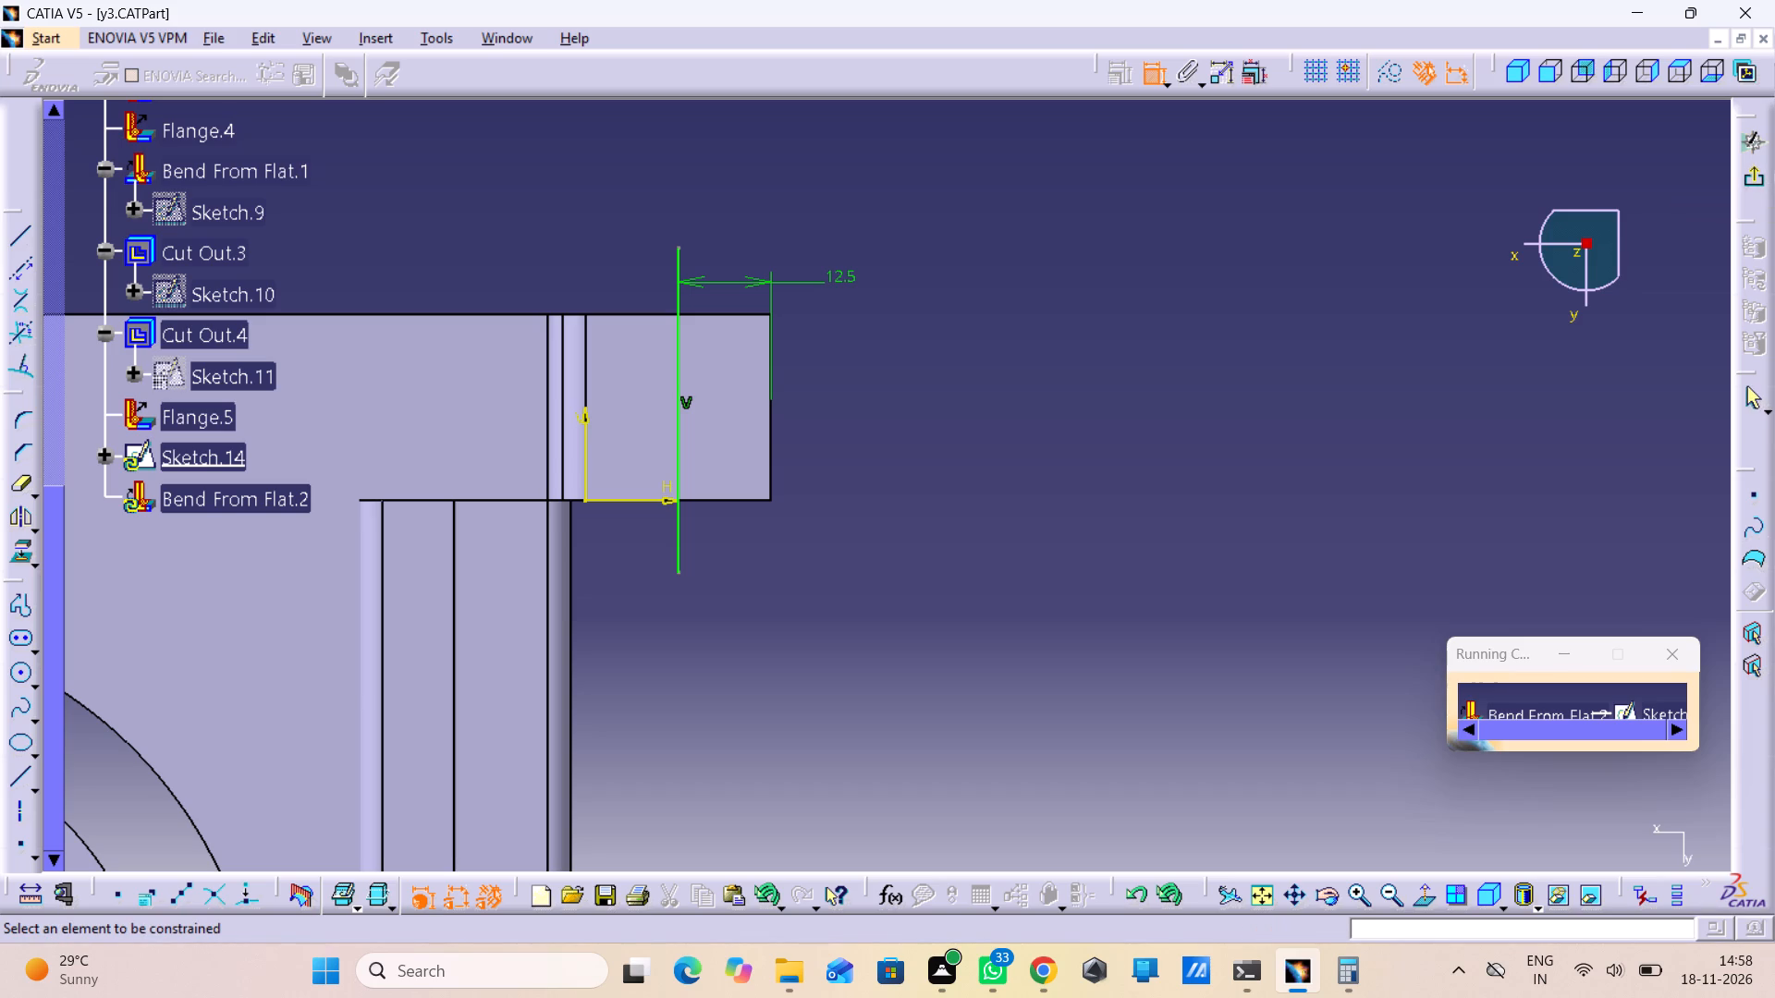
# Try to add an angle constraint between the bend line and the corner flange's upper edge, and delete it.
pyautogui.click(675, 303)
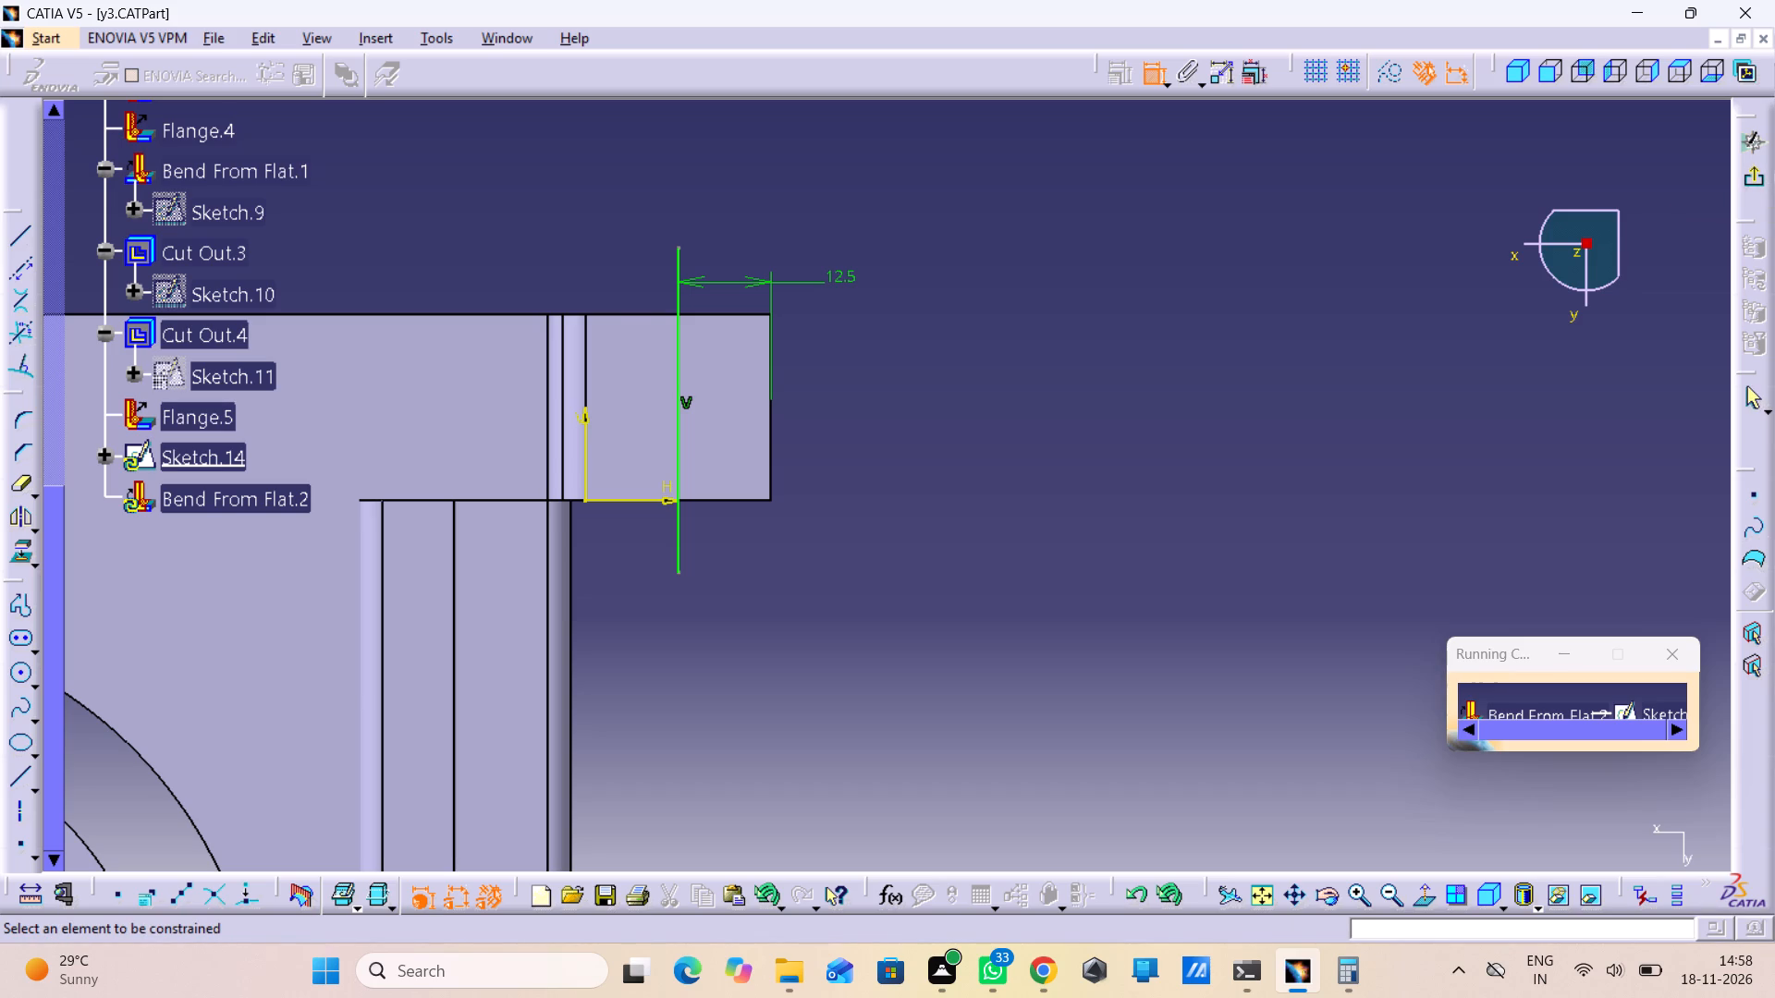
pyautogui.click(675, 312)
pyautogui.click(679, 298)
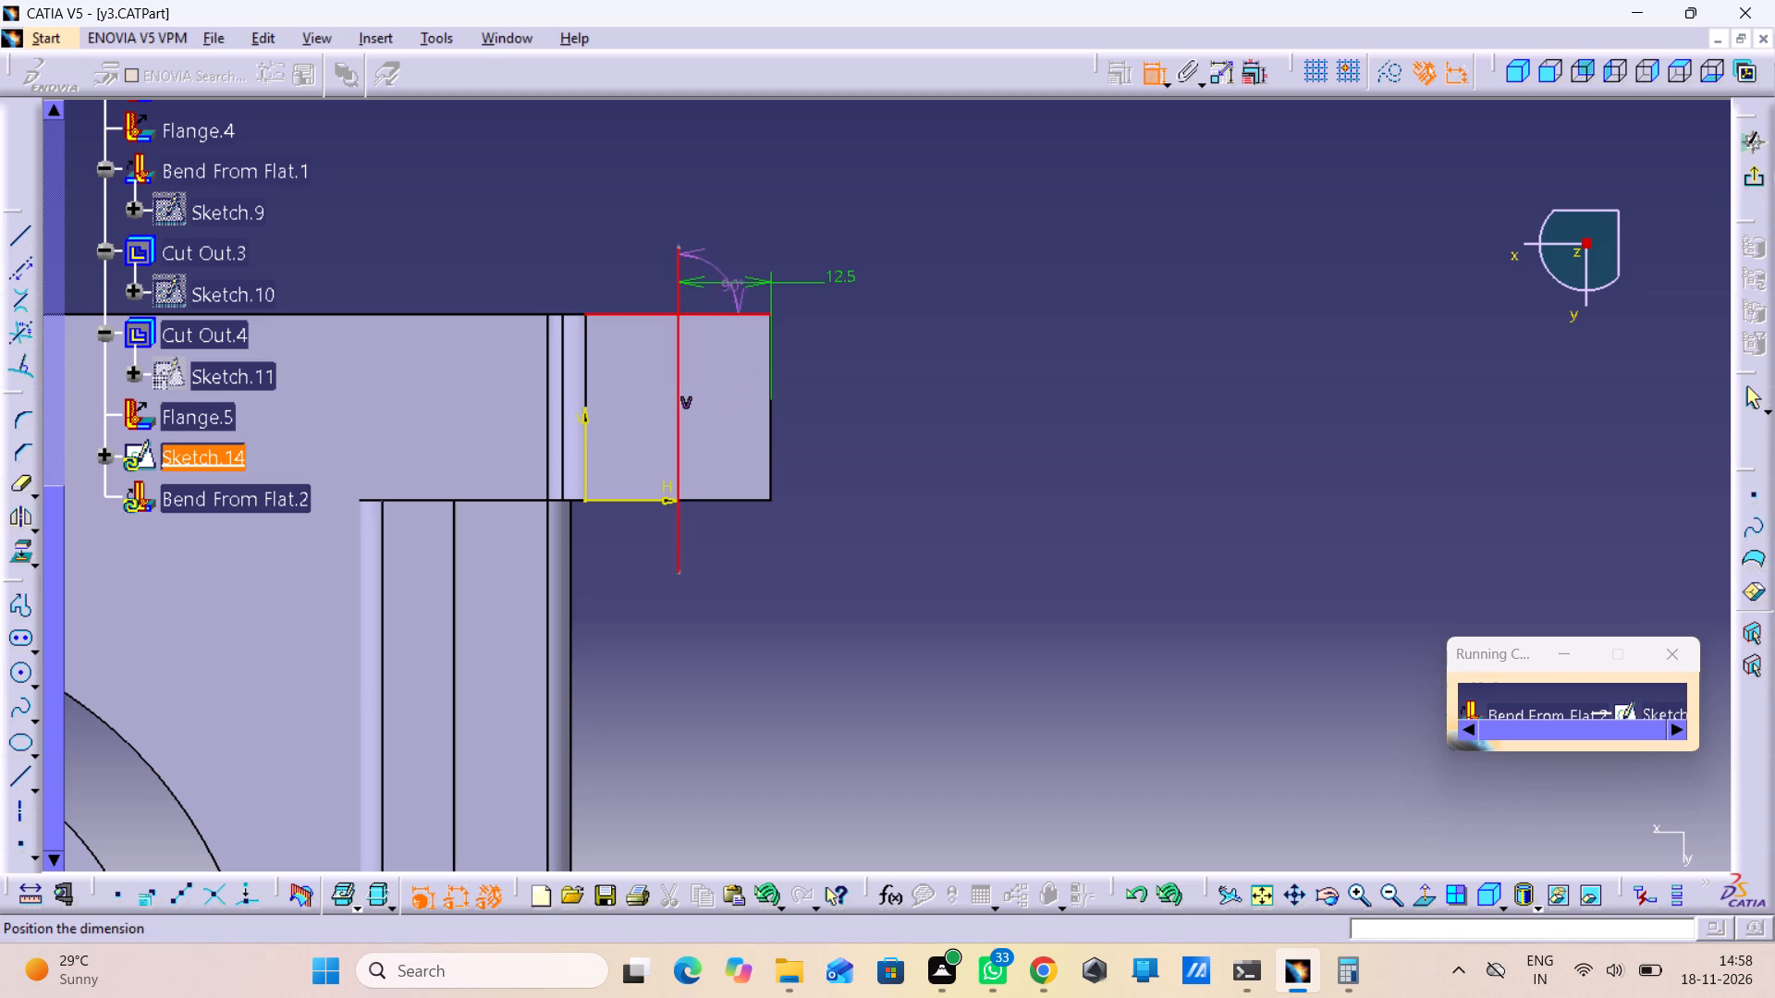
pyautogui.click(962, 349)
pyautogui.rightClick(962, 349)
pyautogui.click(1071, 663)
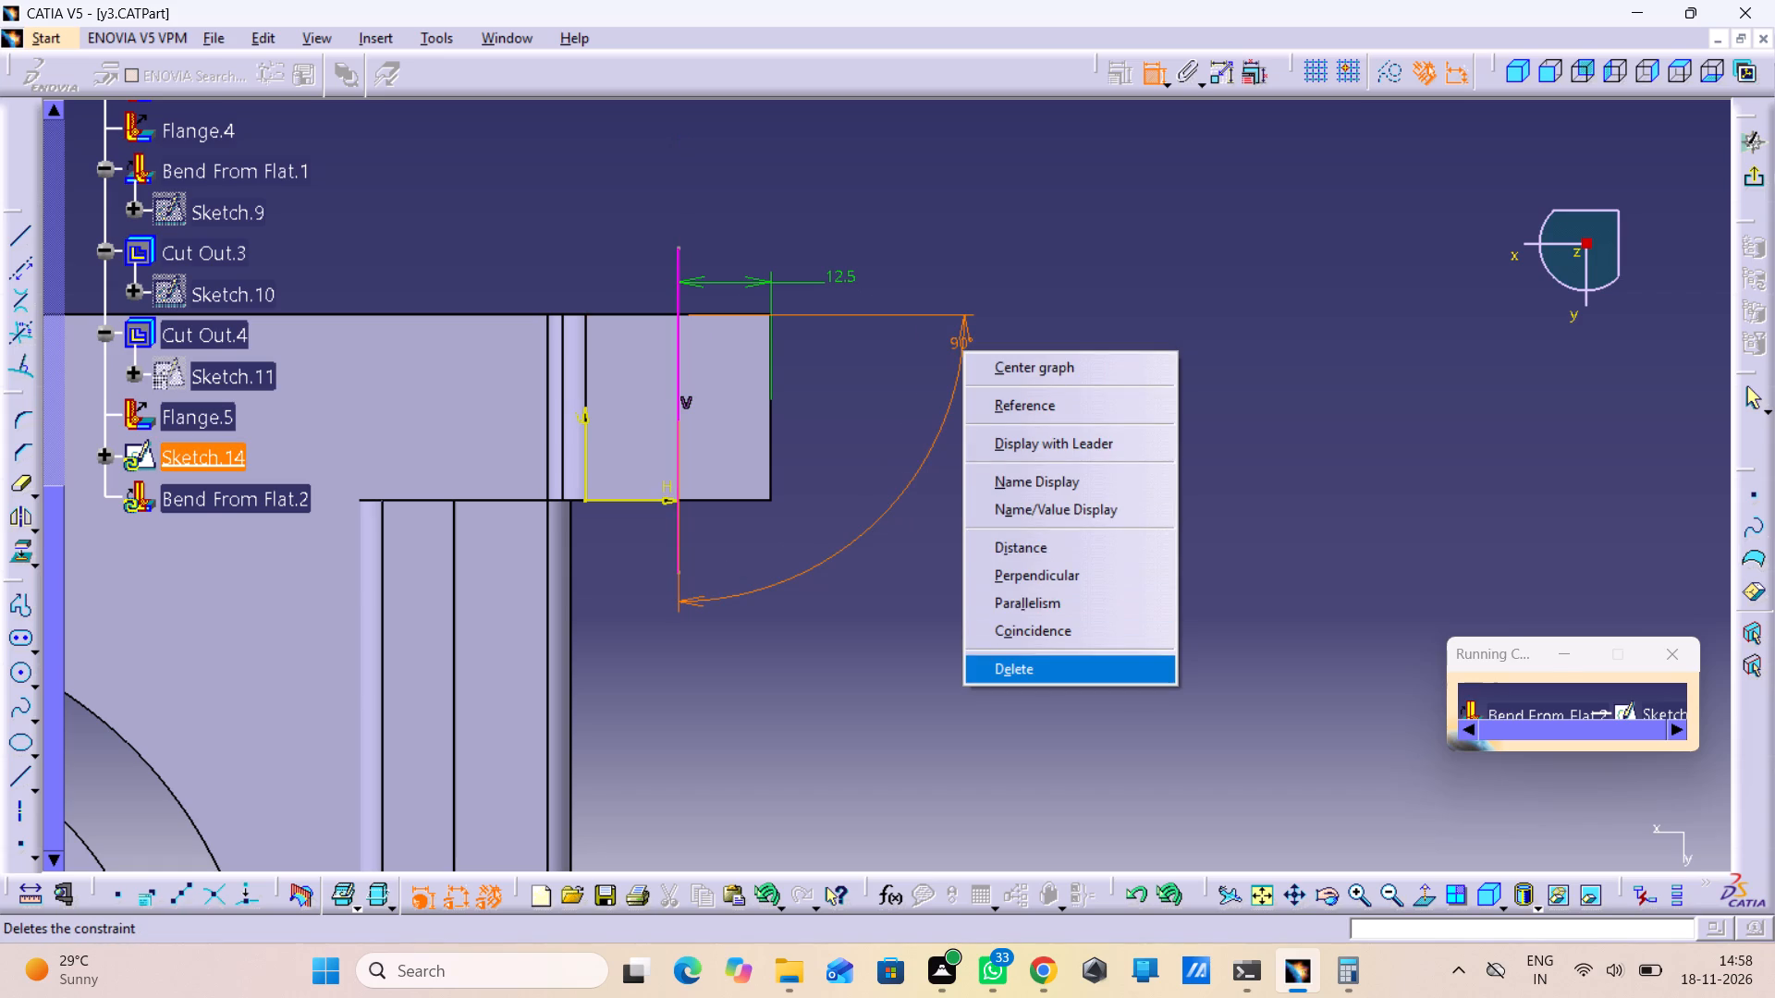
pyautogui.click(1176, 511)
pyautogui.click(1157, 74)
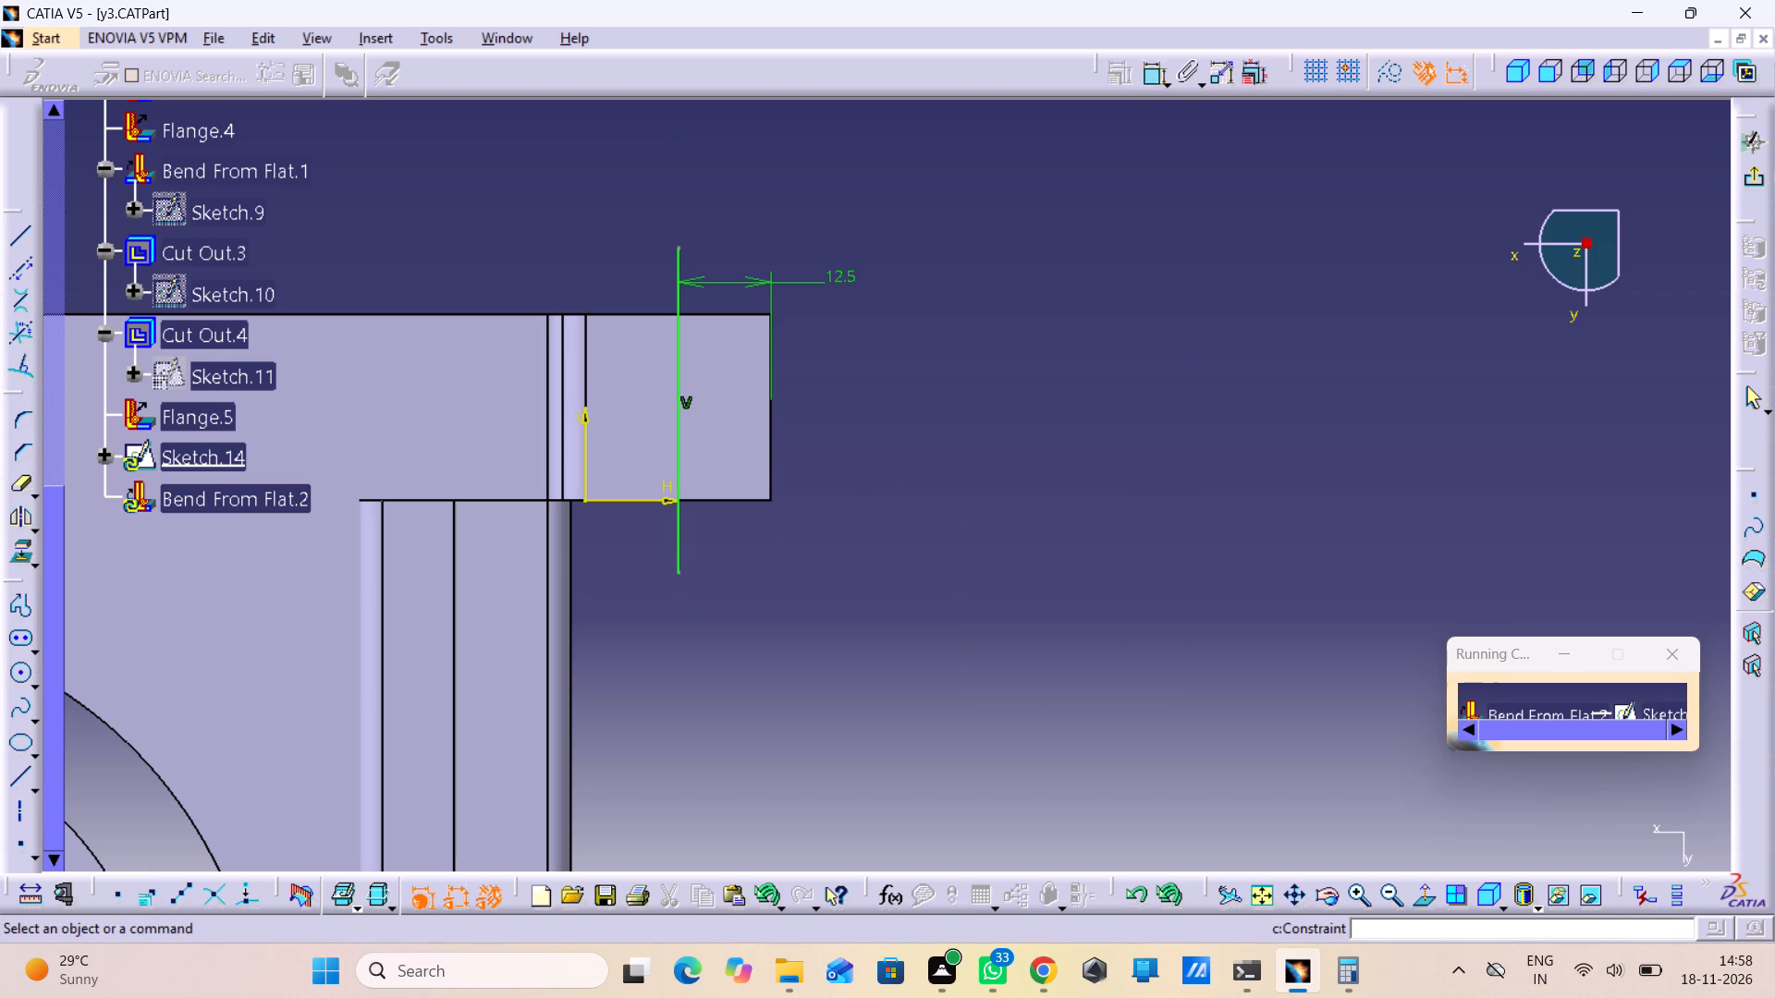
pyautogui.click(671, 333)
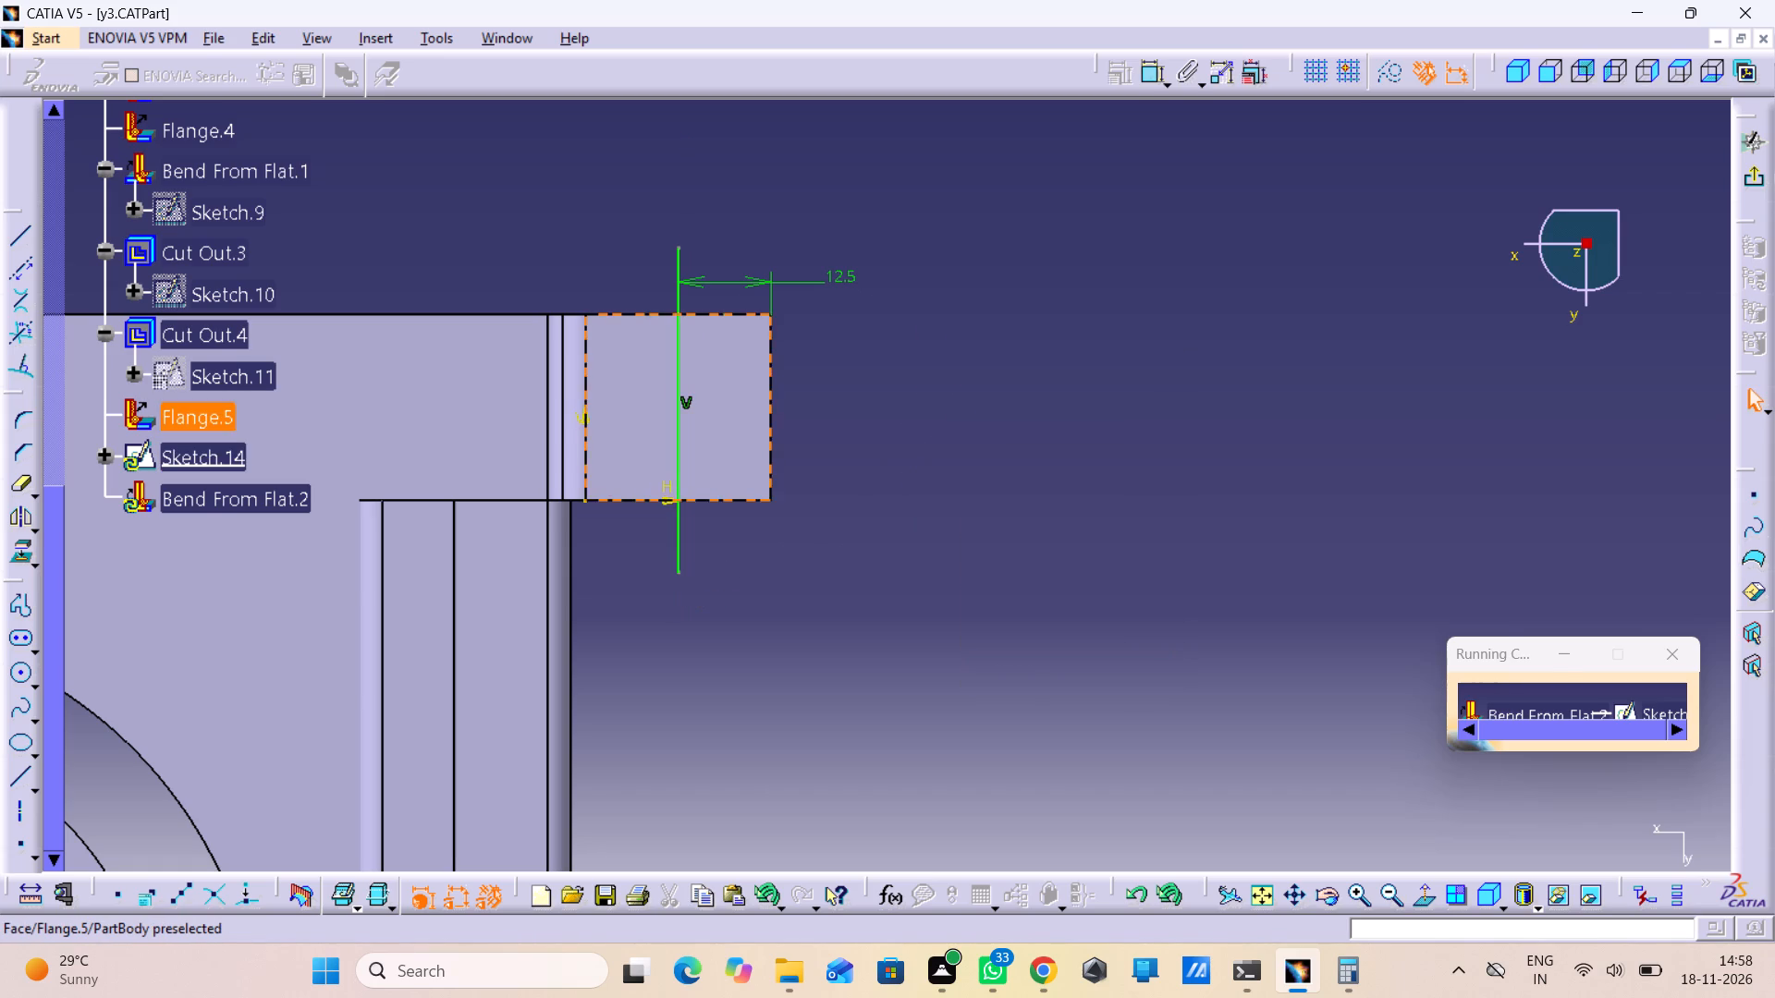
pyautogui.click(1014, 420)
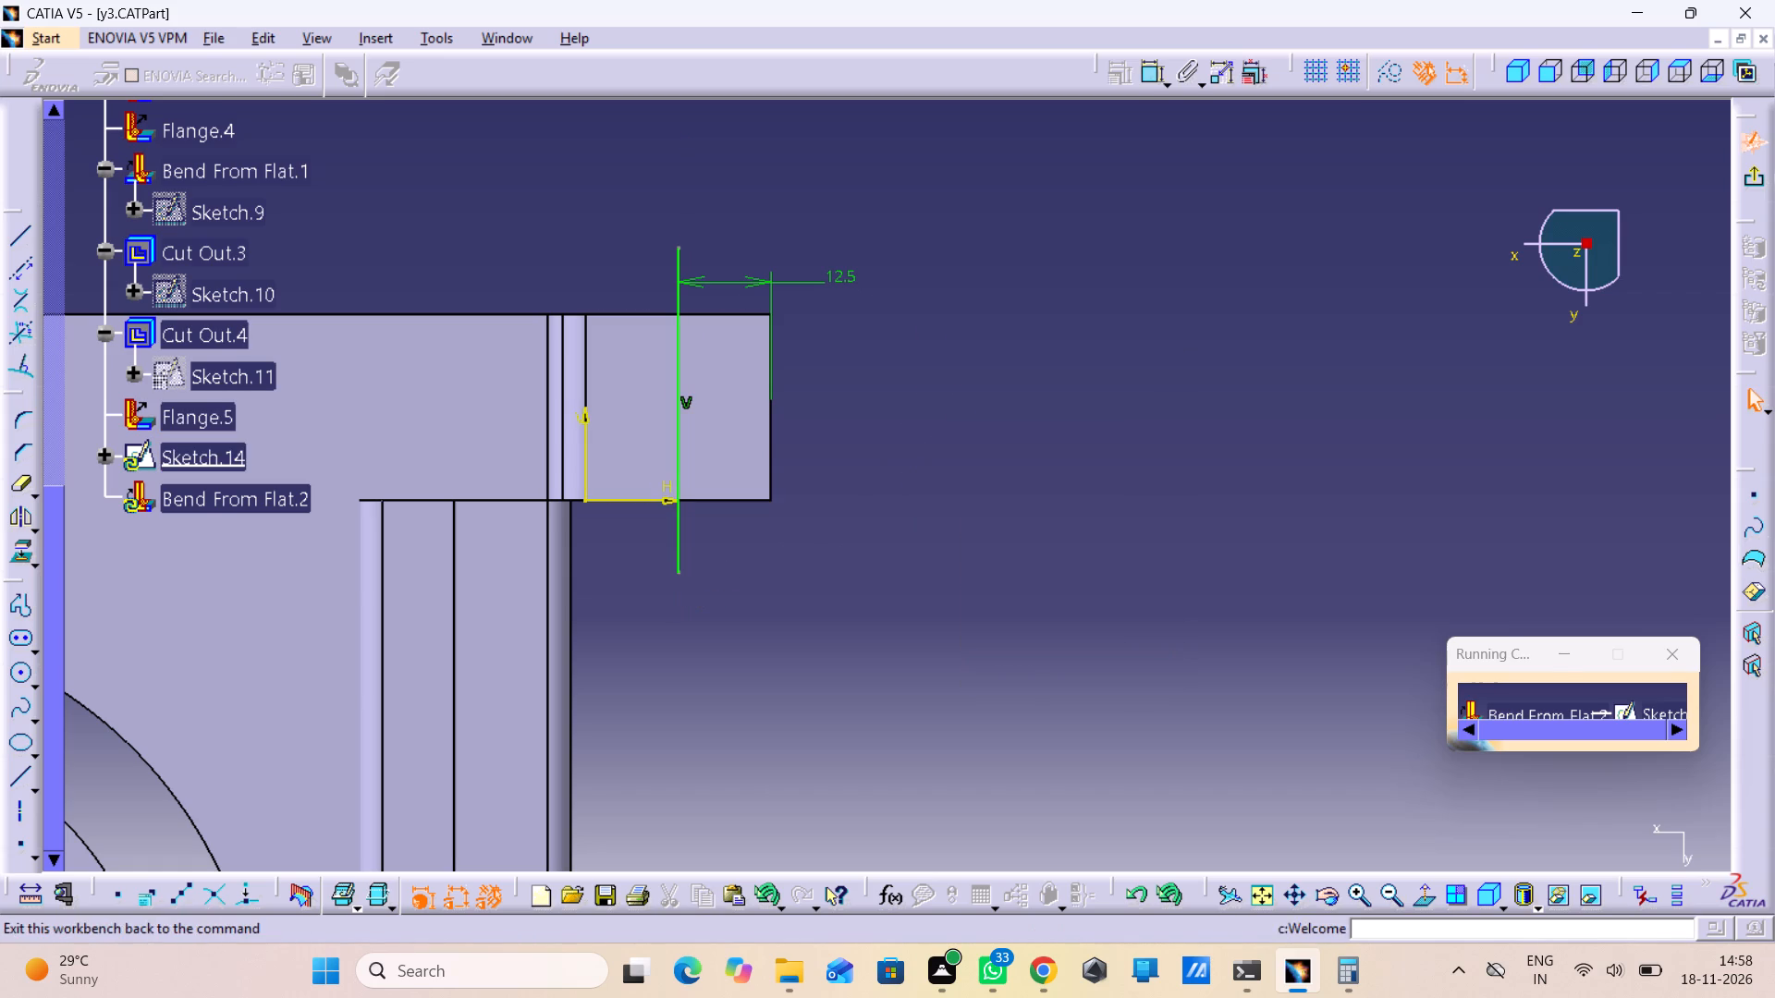
# Exit the sketch and create the 90-degree Bend From Flat on the corner flange along the Sketch.14 line.
pyautogui.click(1753, 174)
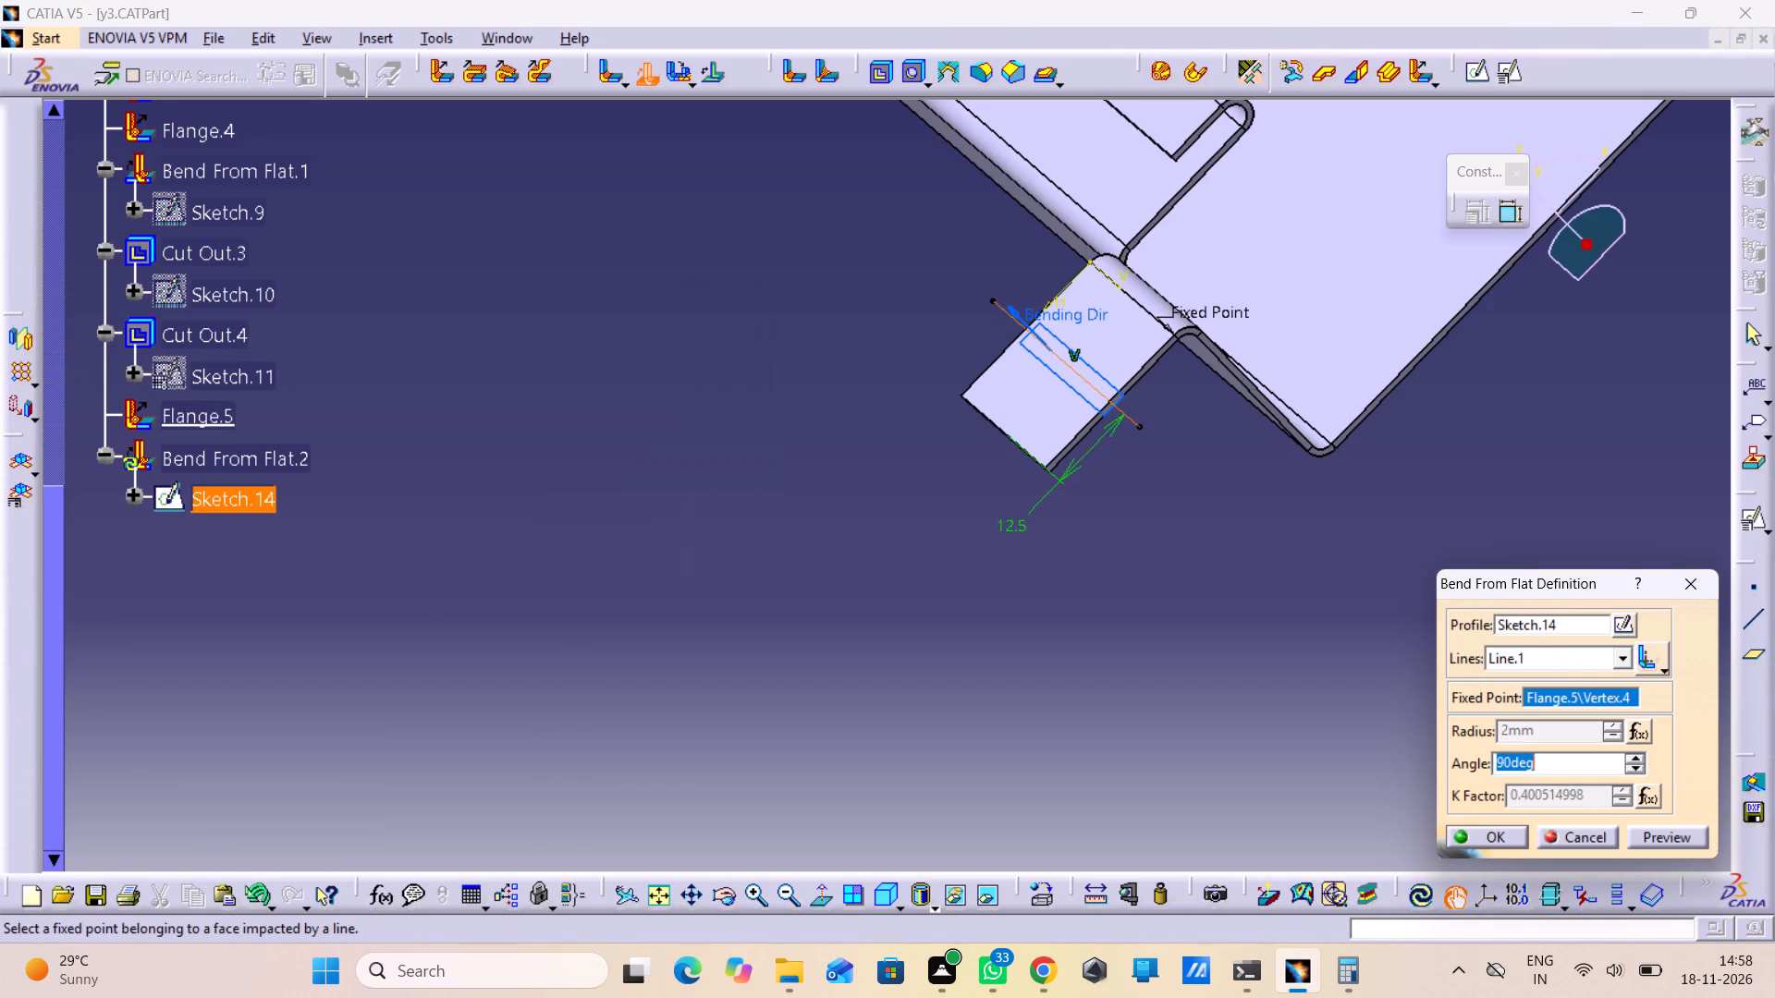
pyautogui.click(1650, 833)
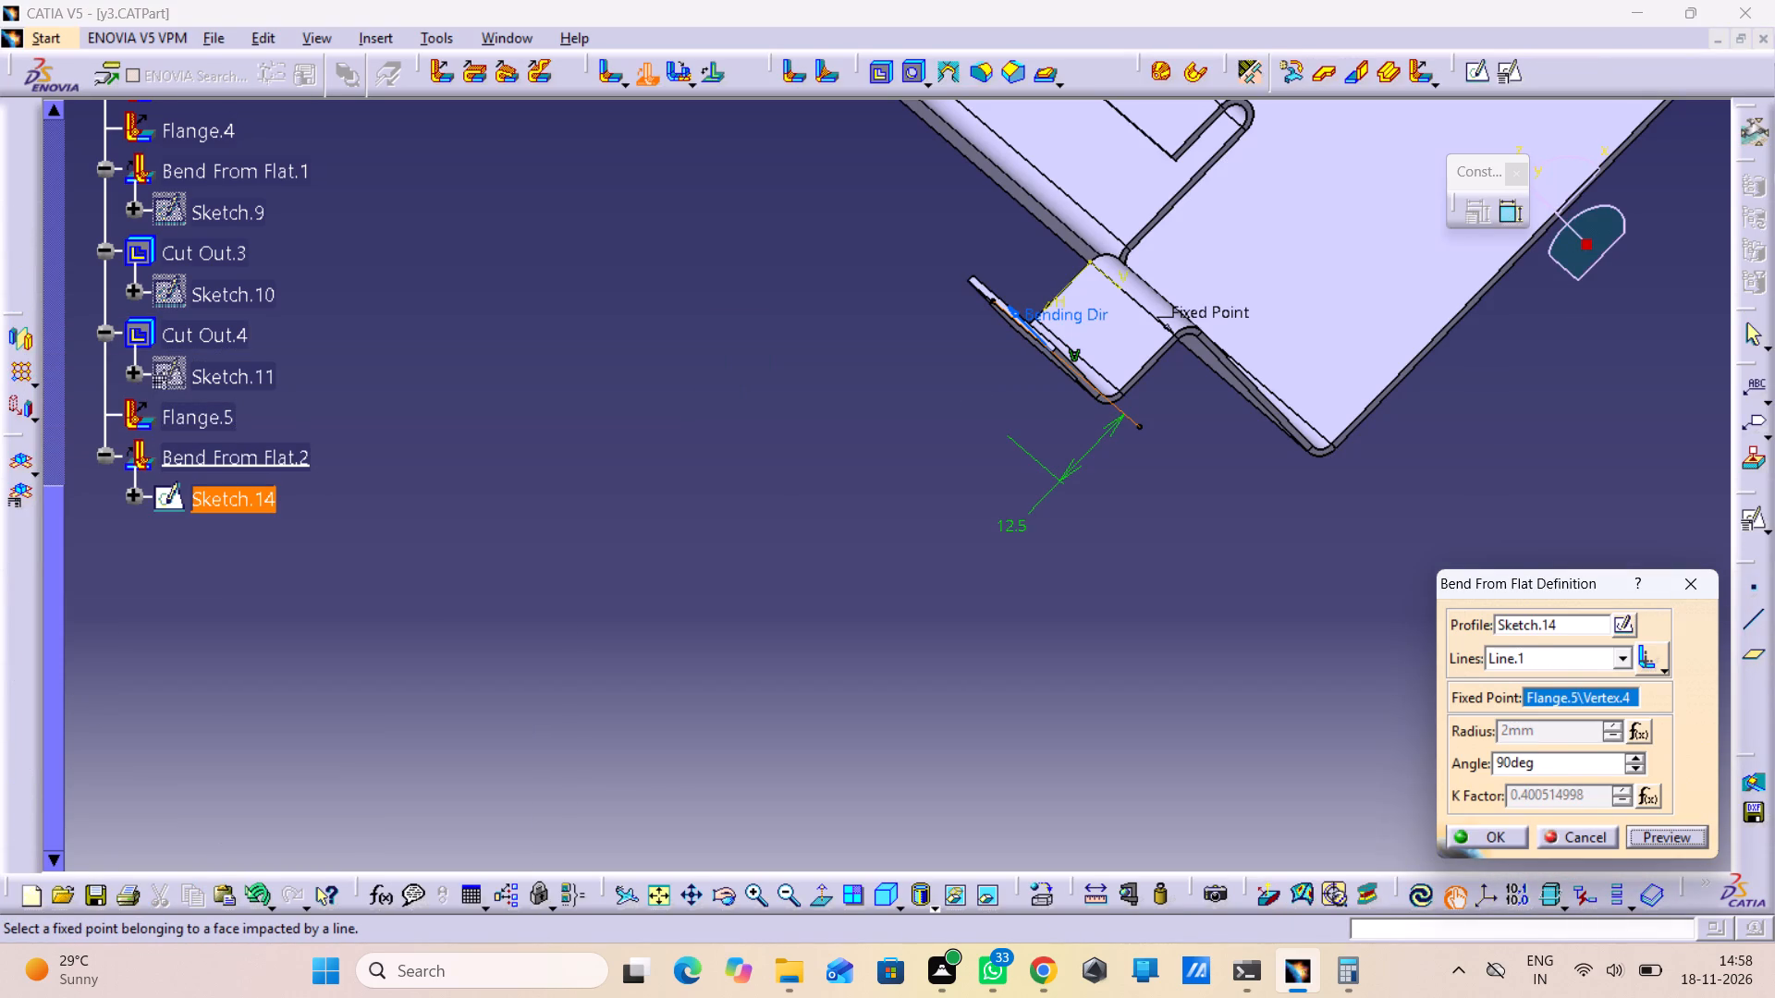
pyautogui.click(1490, 831)
pyautogui.click(1435, 752)
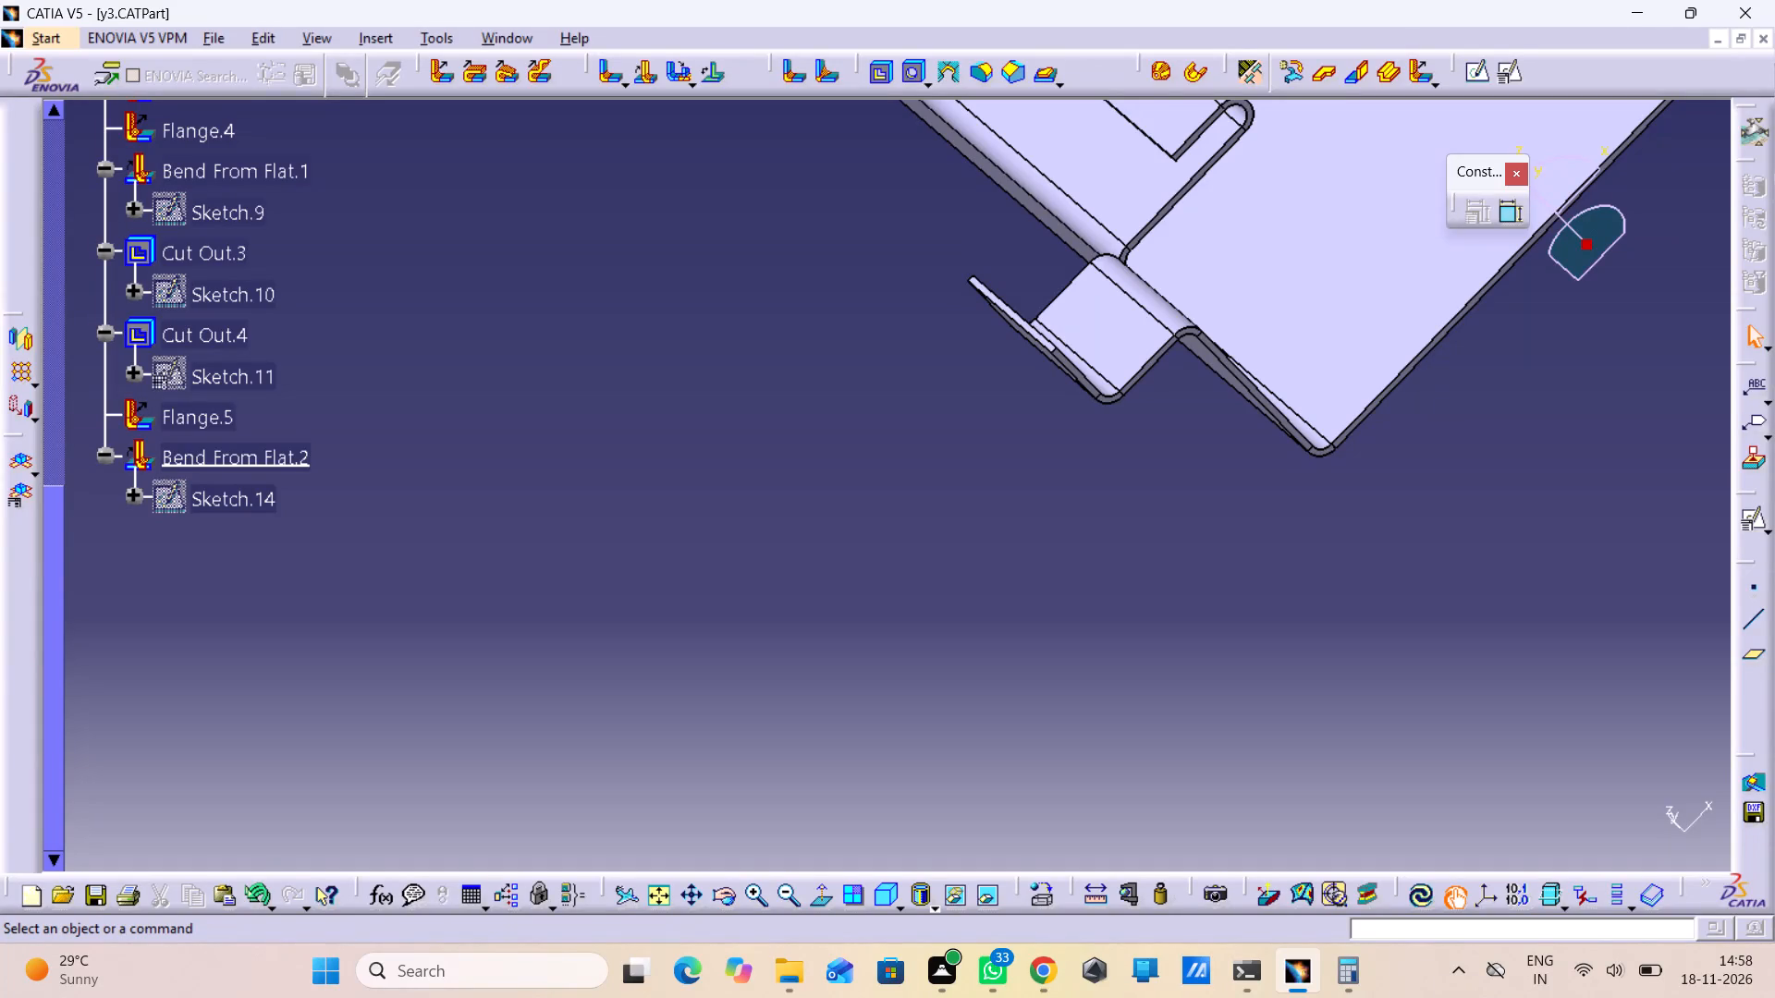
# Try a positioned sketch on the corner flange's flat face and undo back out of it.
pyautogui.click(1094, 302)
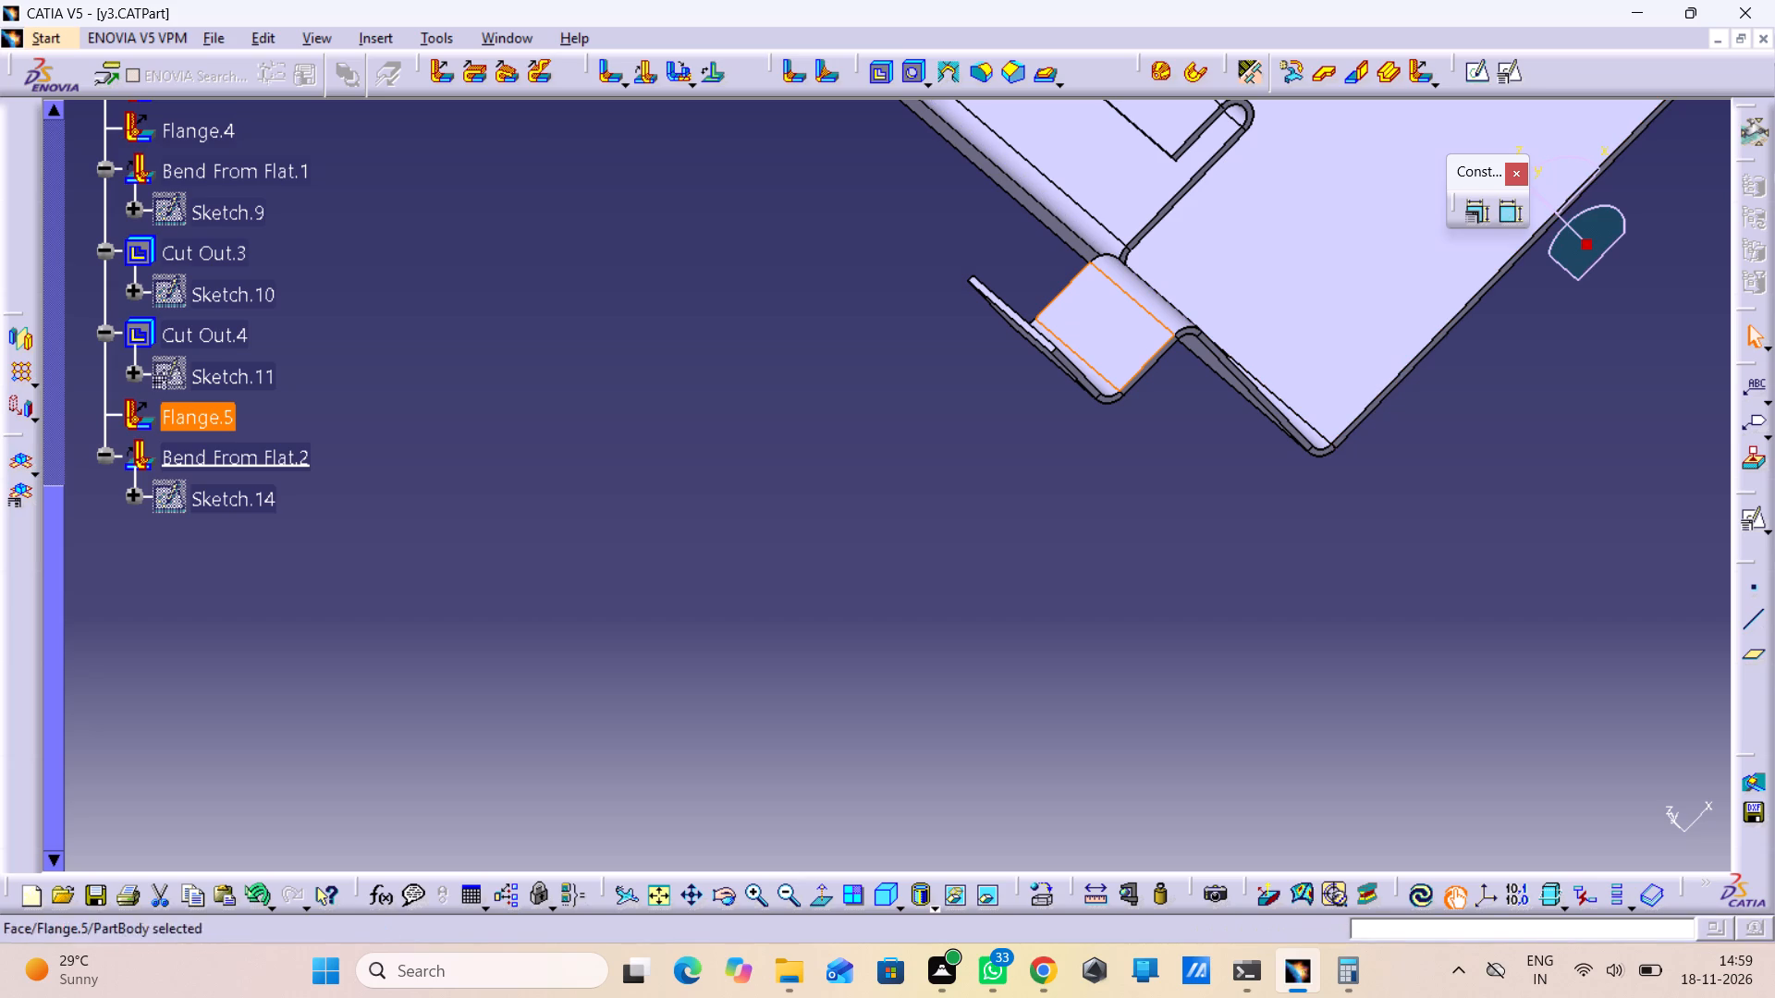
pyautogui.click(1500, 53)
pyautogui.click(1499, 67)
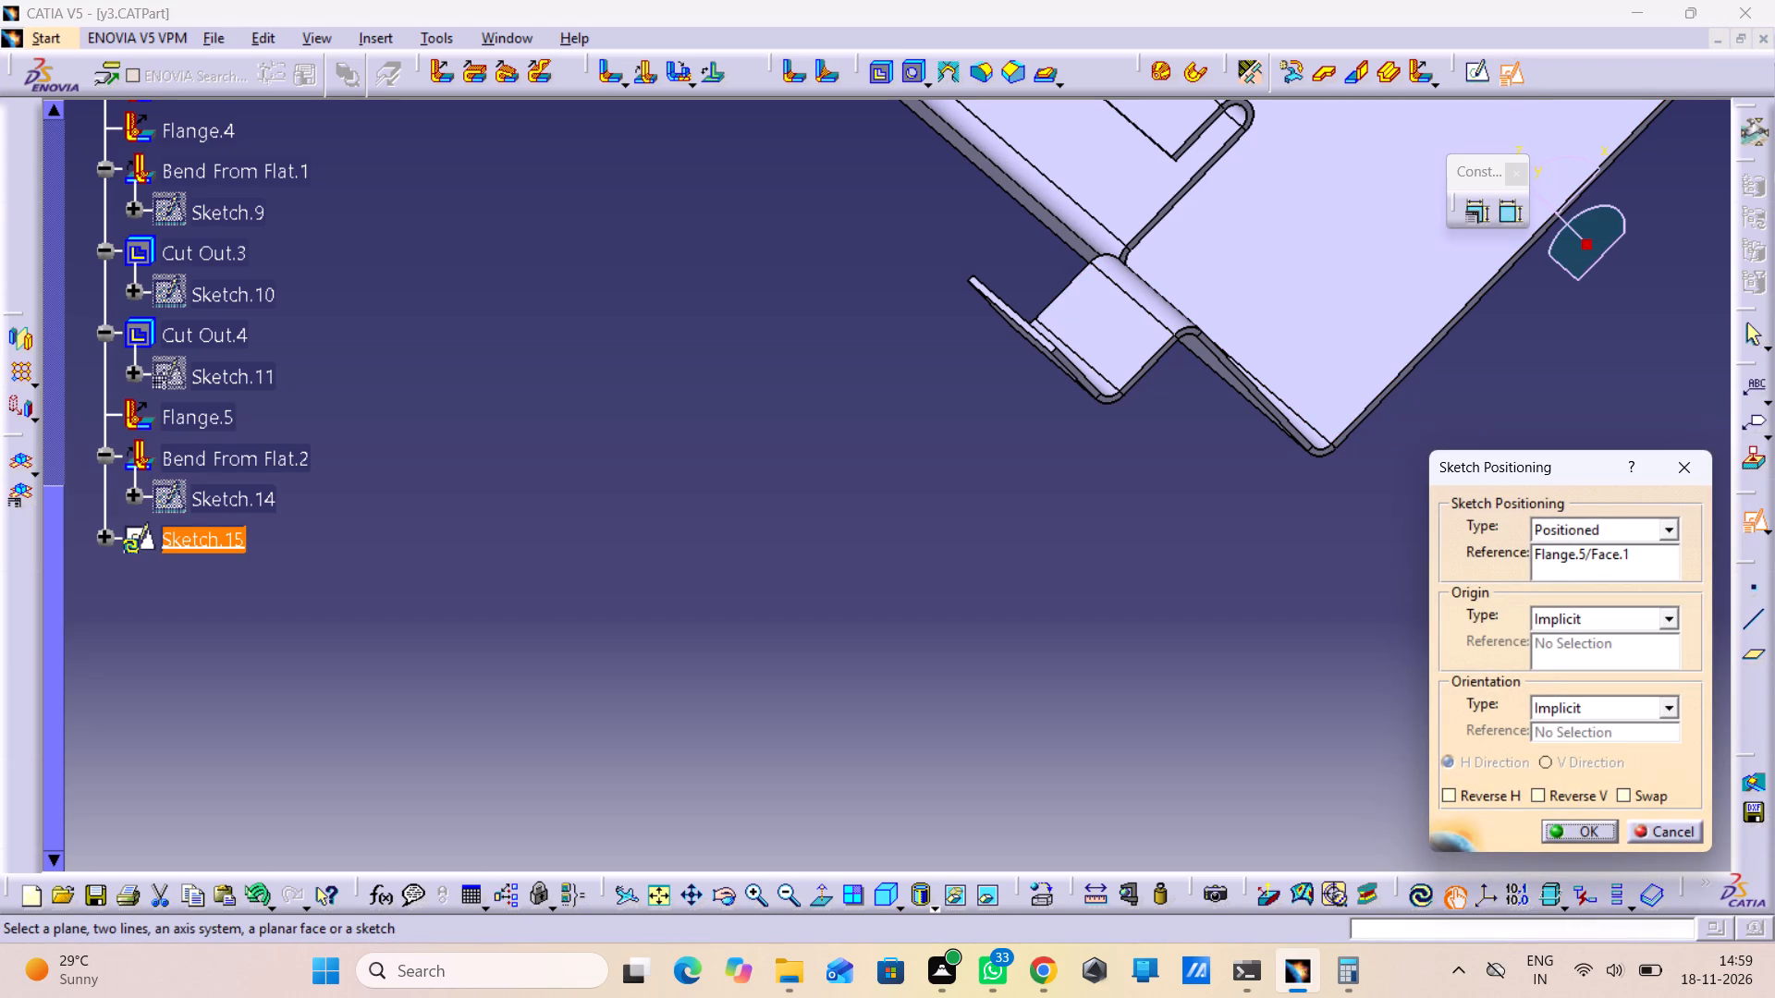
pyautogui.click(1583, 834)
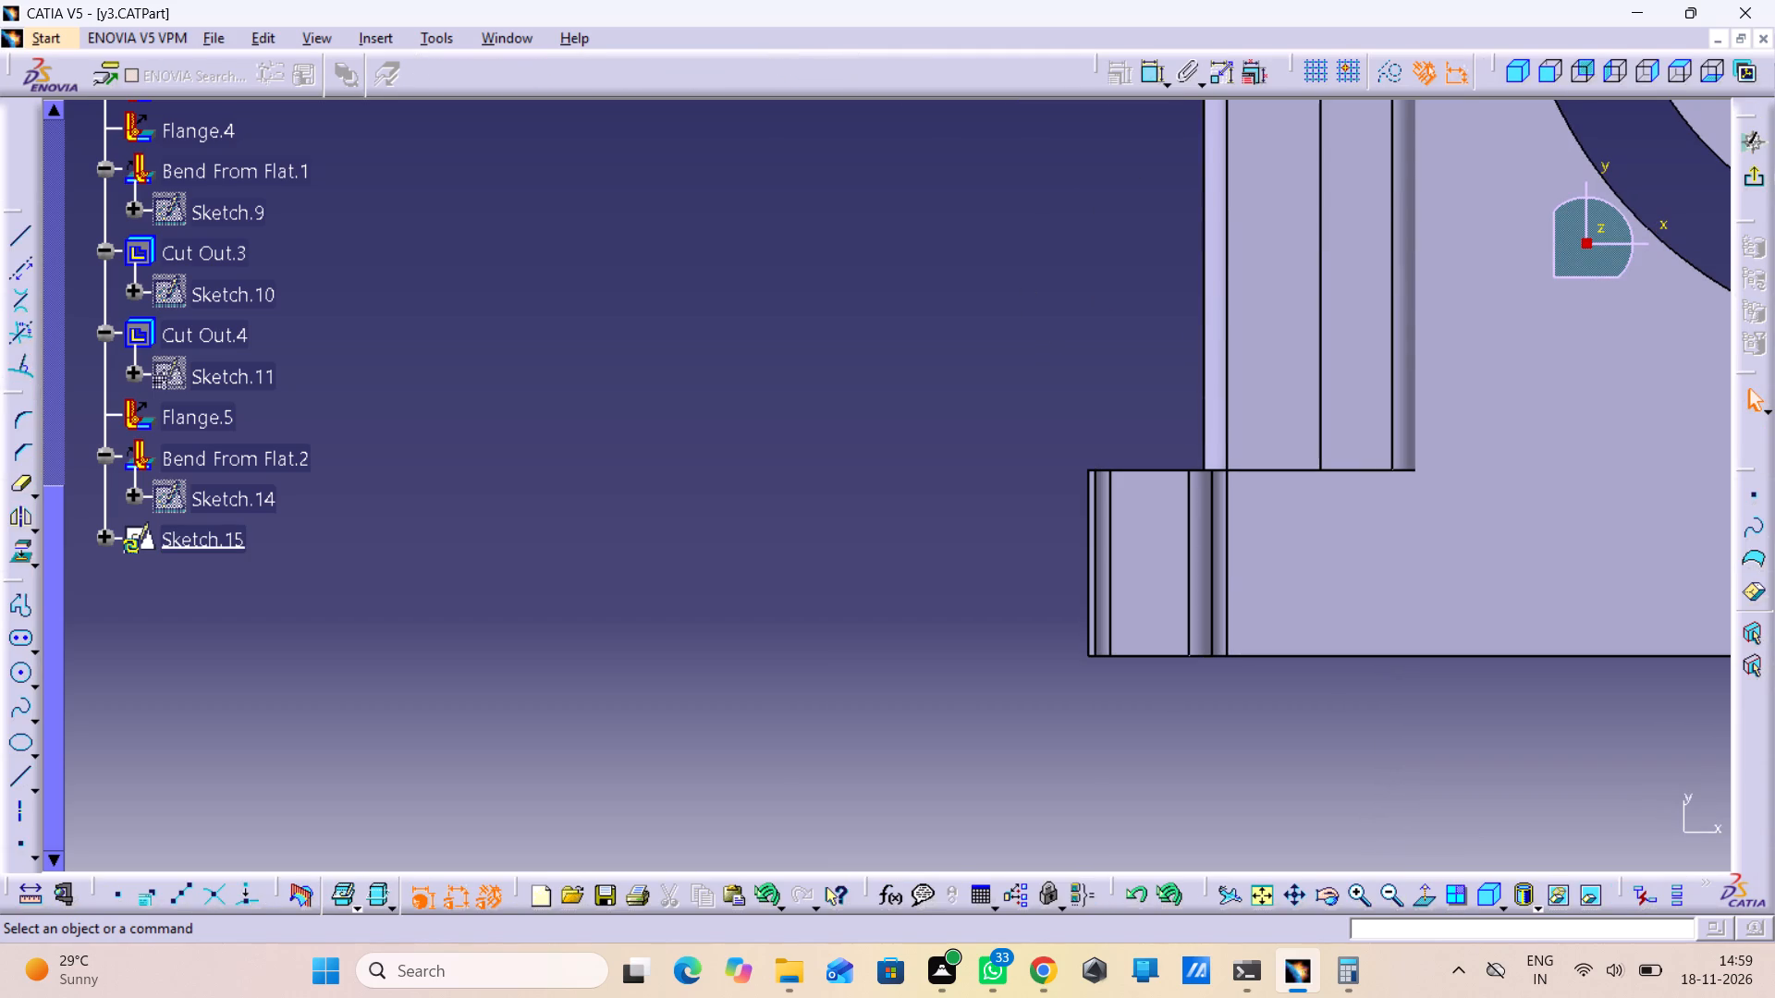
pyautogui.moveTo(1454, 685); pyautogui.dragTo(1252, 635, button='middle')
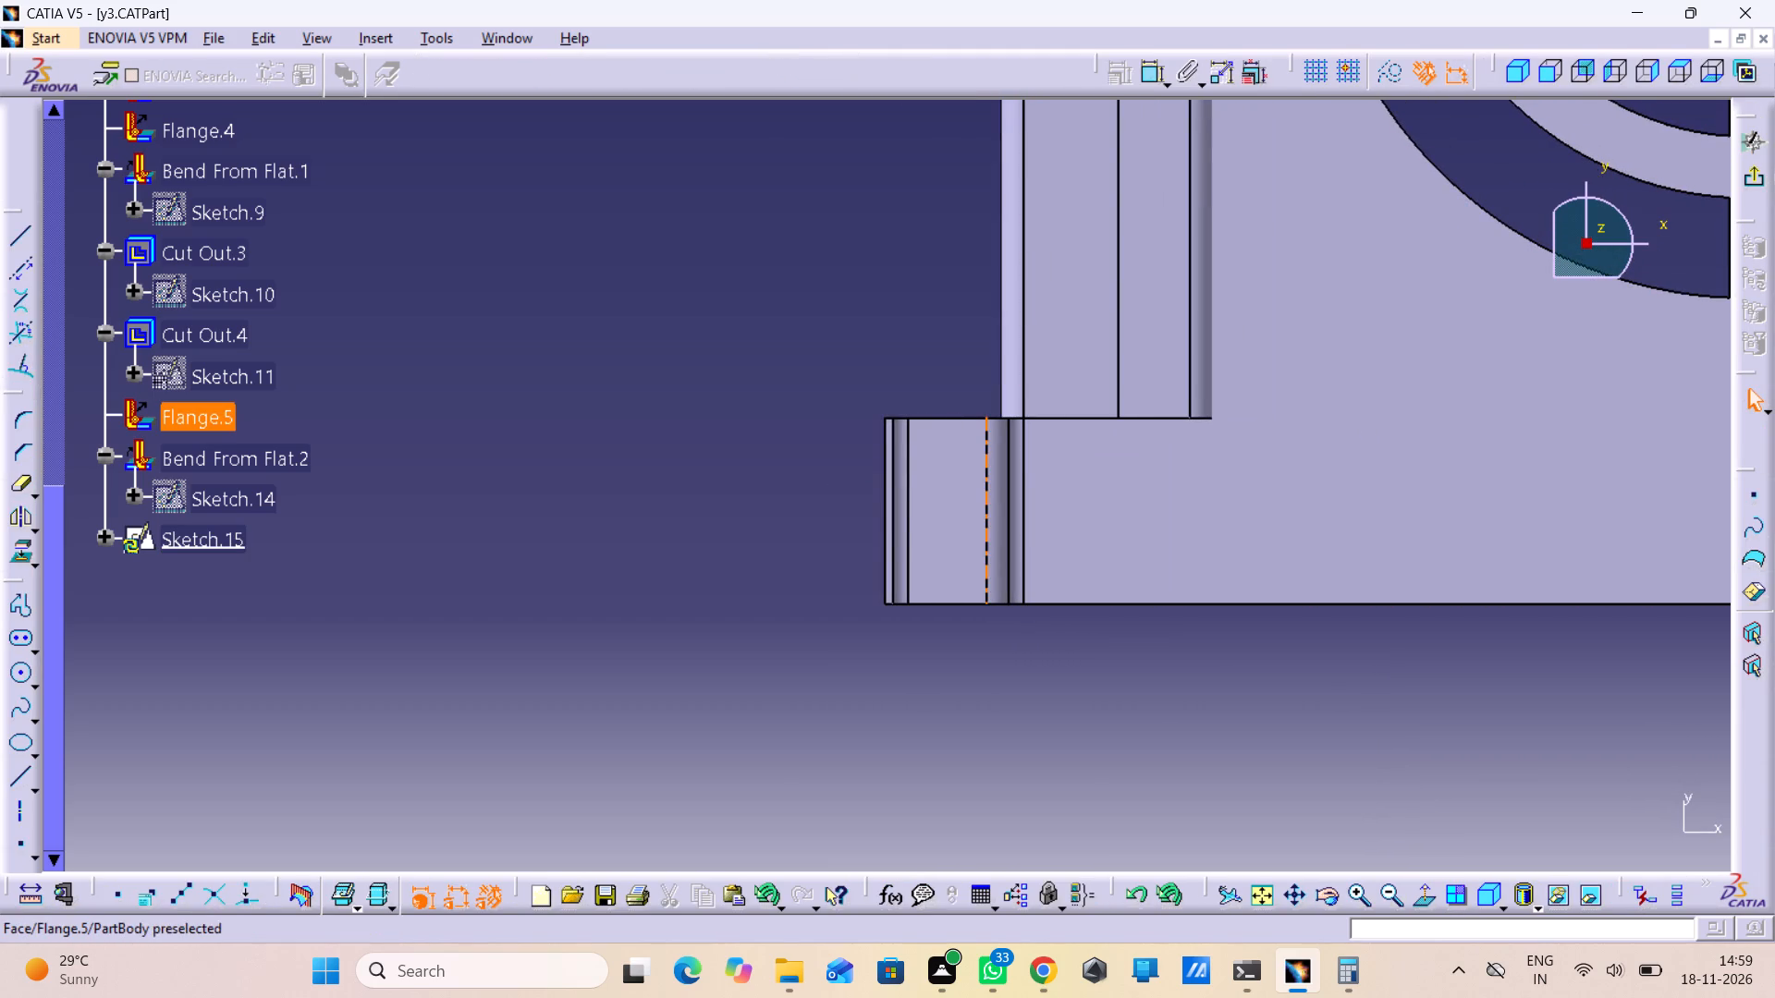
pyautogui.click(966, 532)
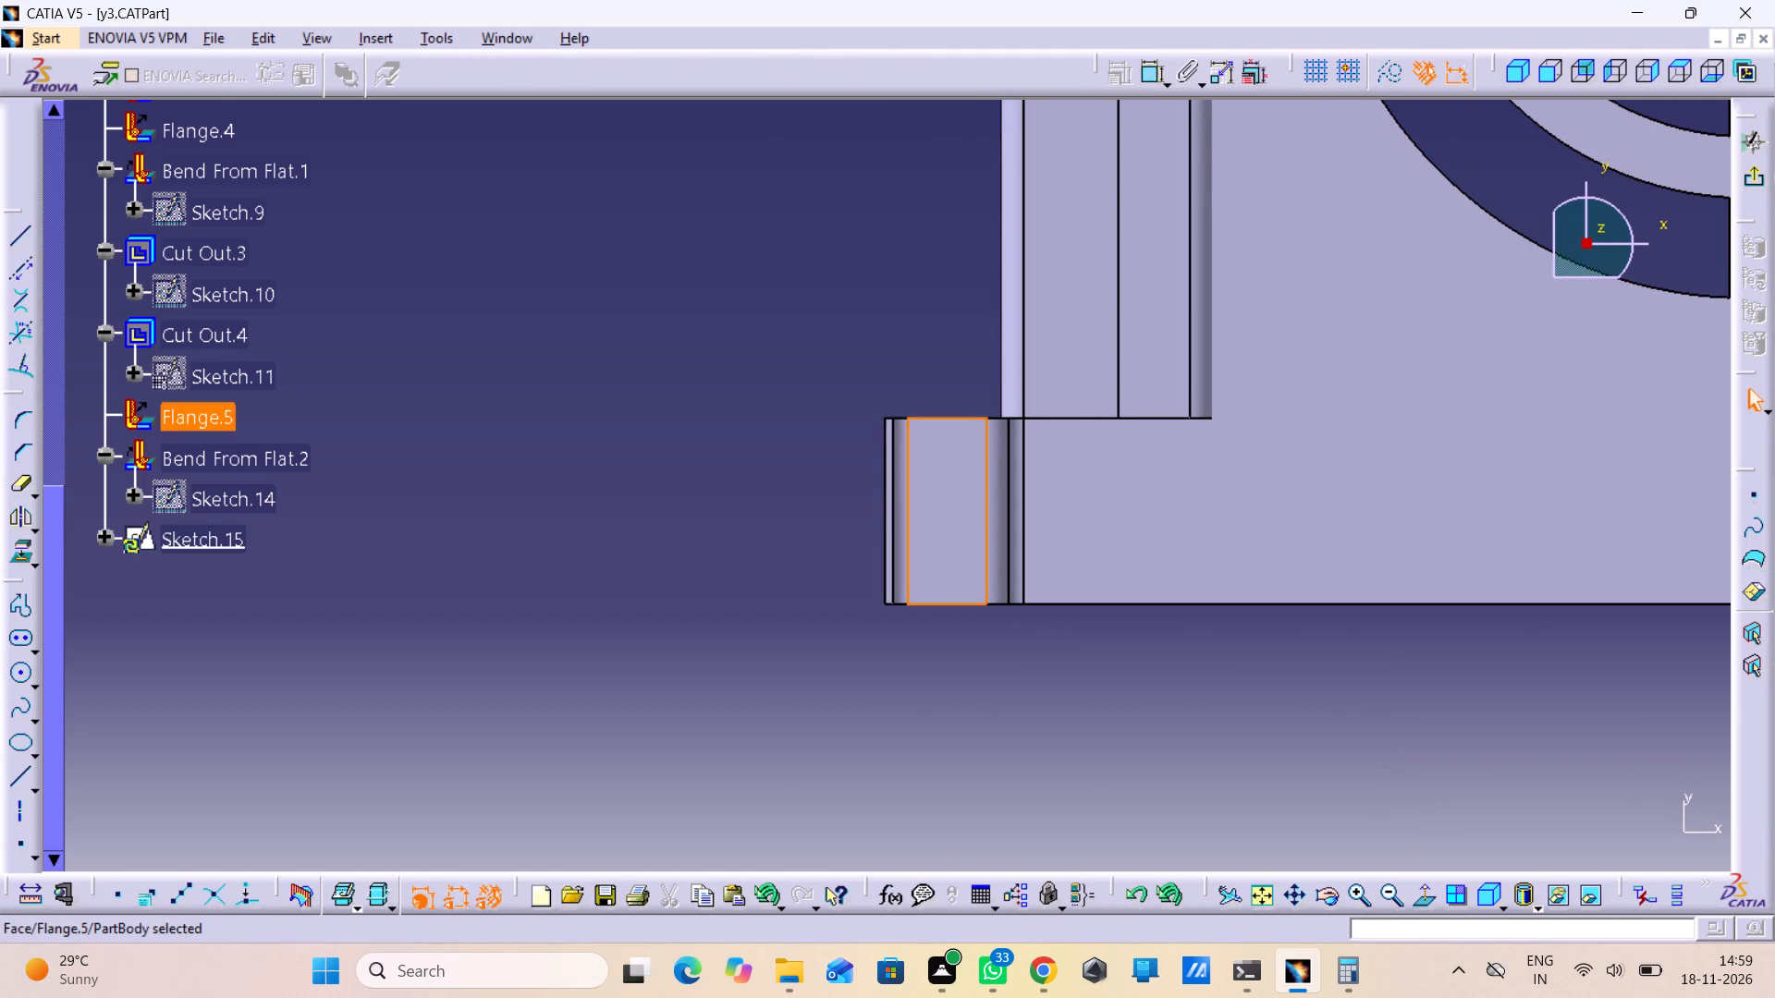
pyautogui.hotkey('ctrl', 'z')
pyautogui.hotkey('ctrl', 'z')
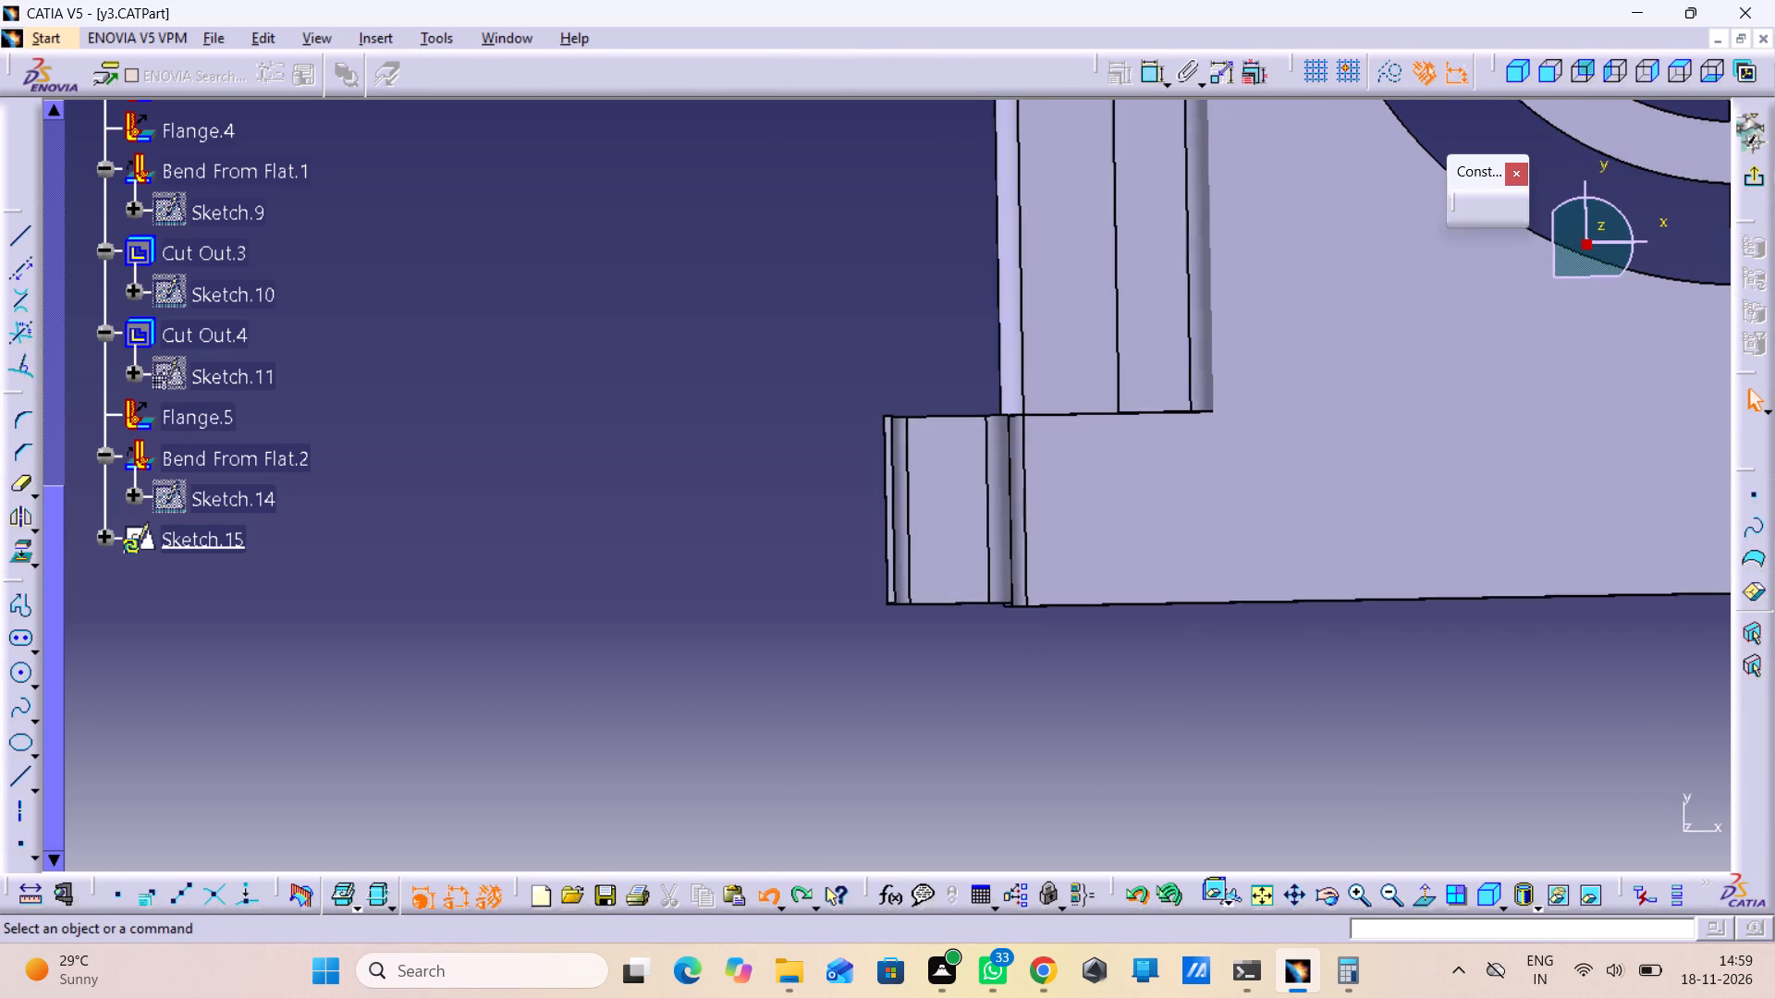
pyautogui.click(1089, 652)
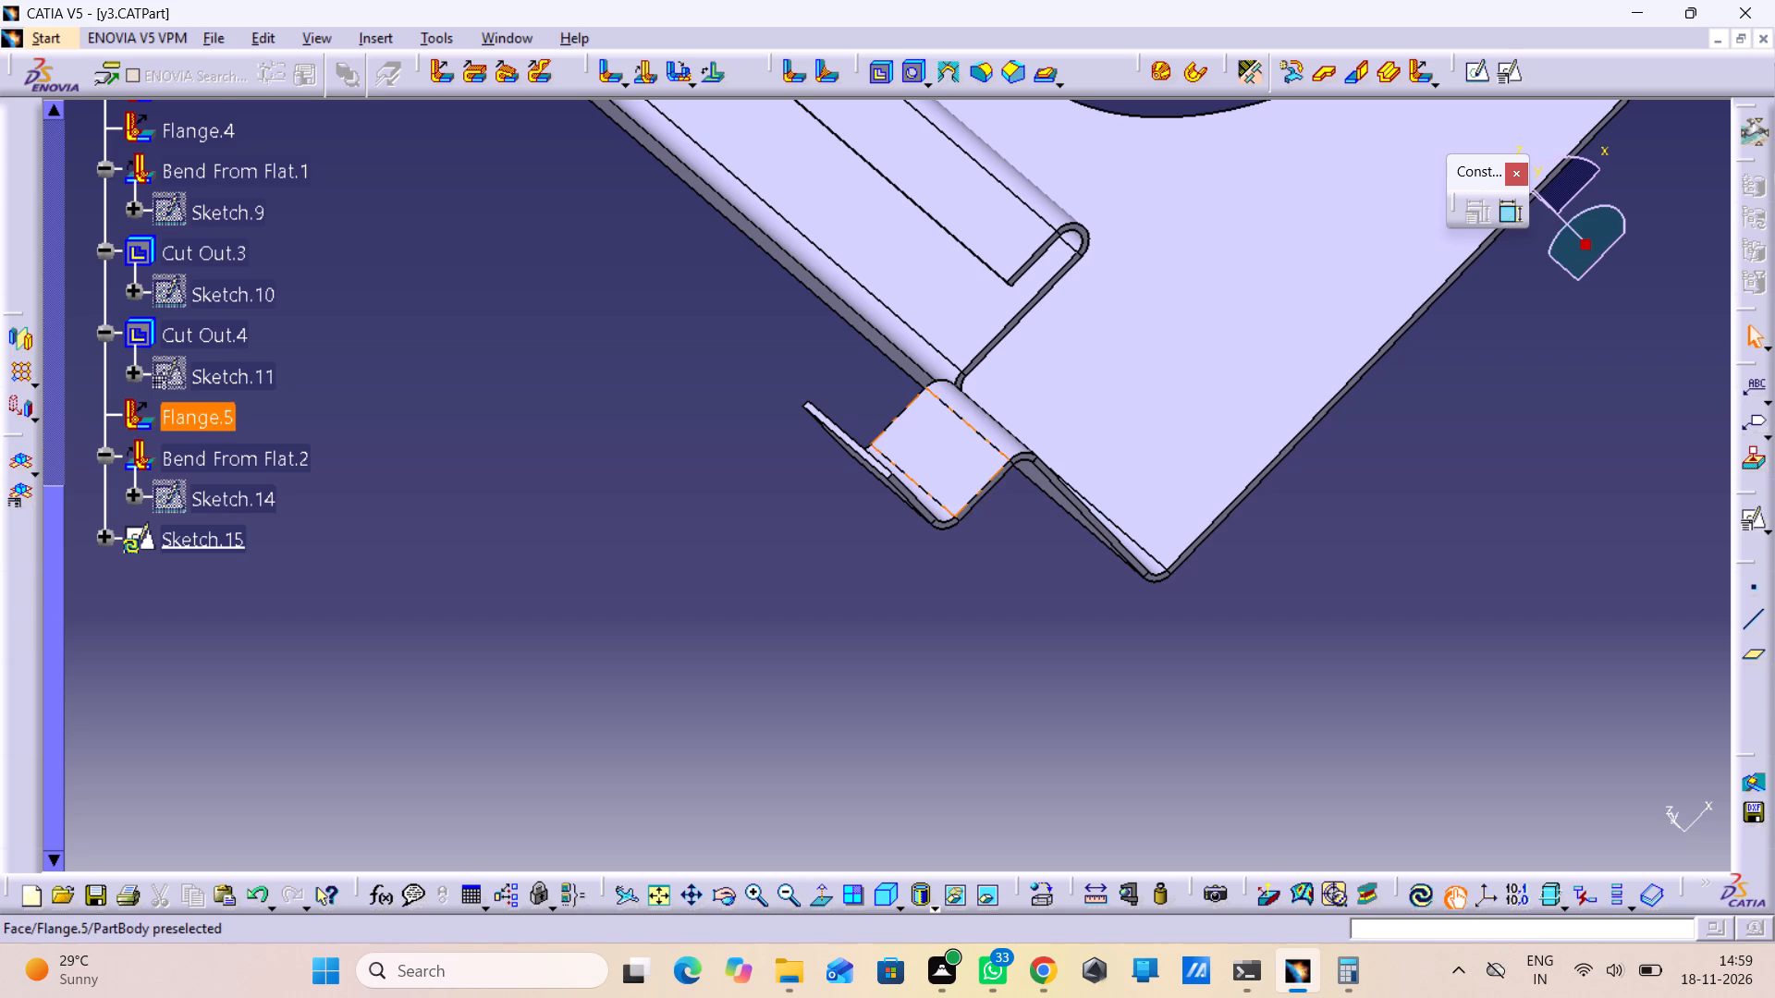
# Create a positioned sketch on Flange.5's flat face and draw a vertical elongated hole about 16 mm between centres with a radius of about 2 mm.
pyautogui.click(949, 481)
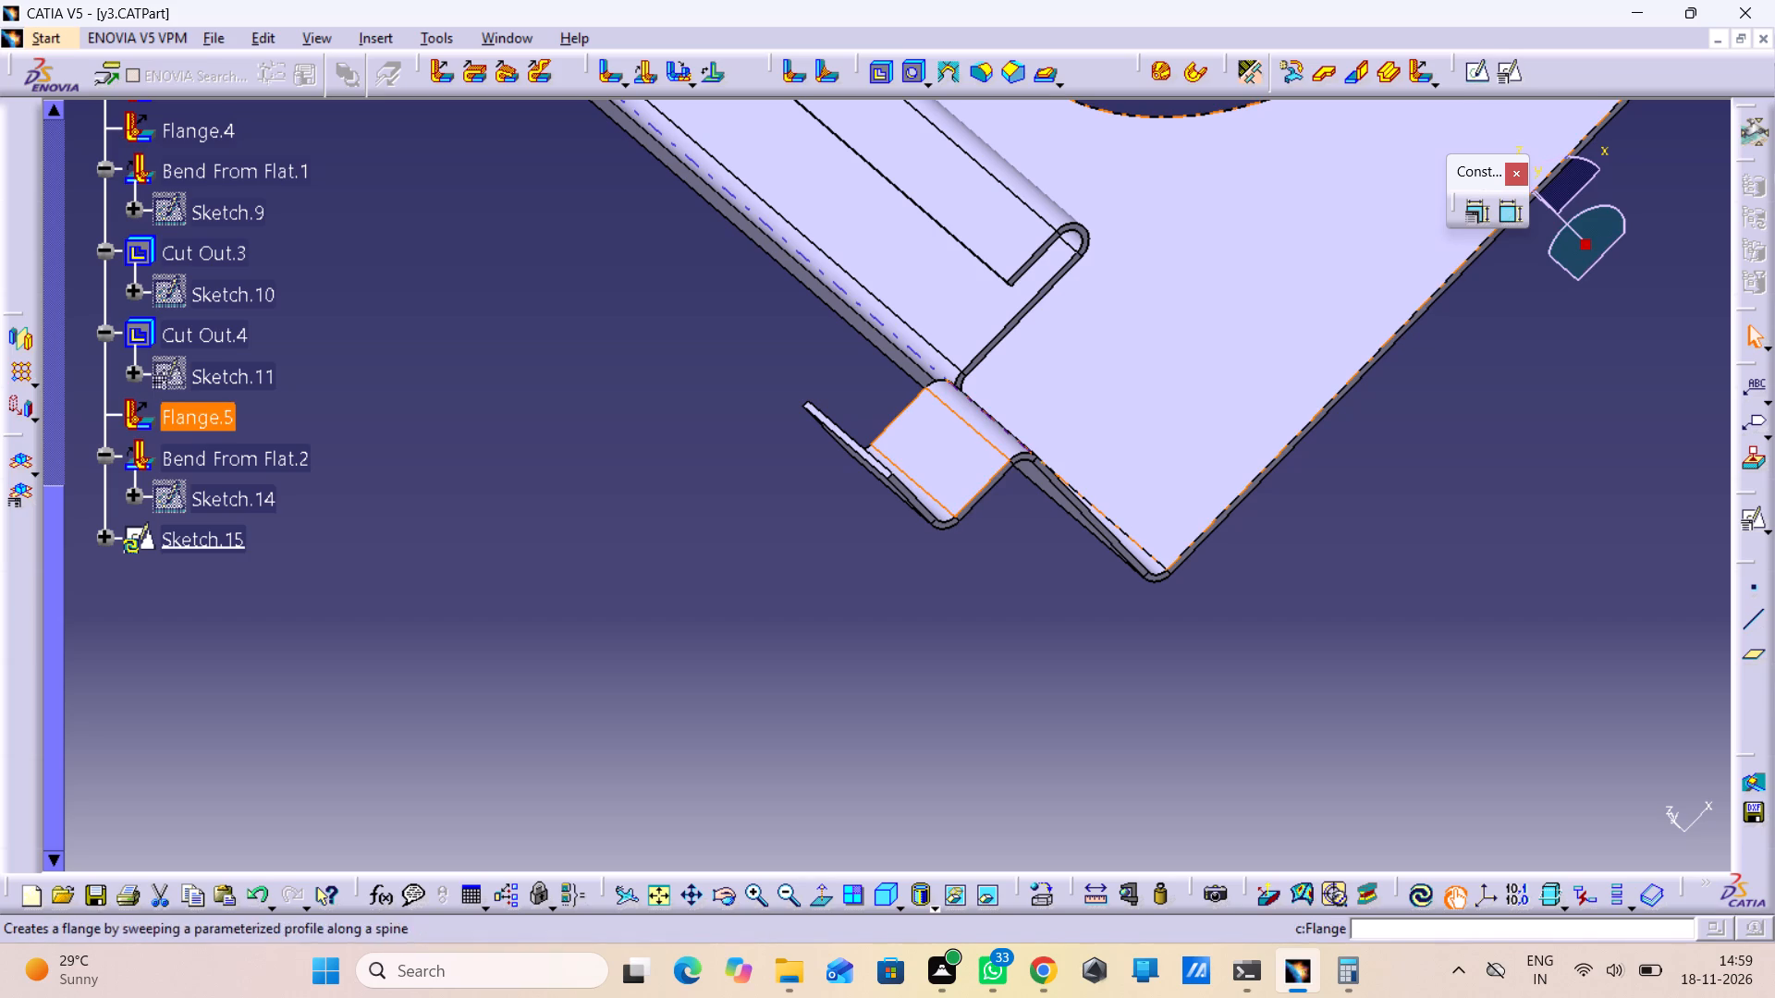
pyautogui.click(1507, 59)
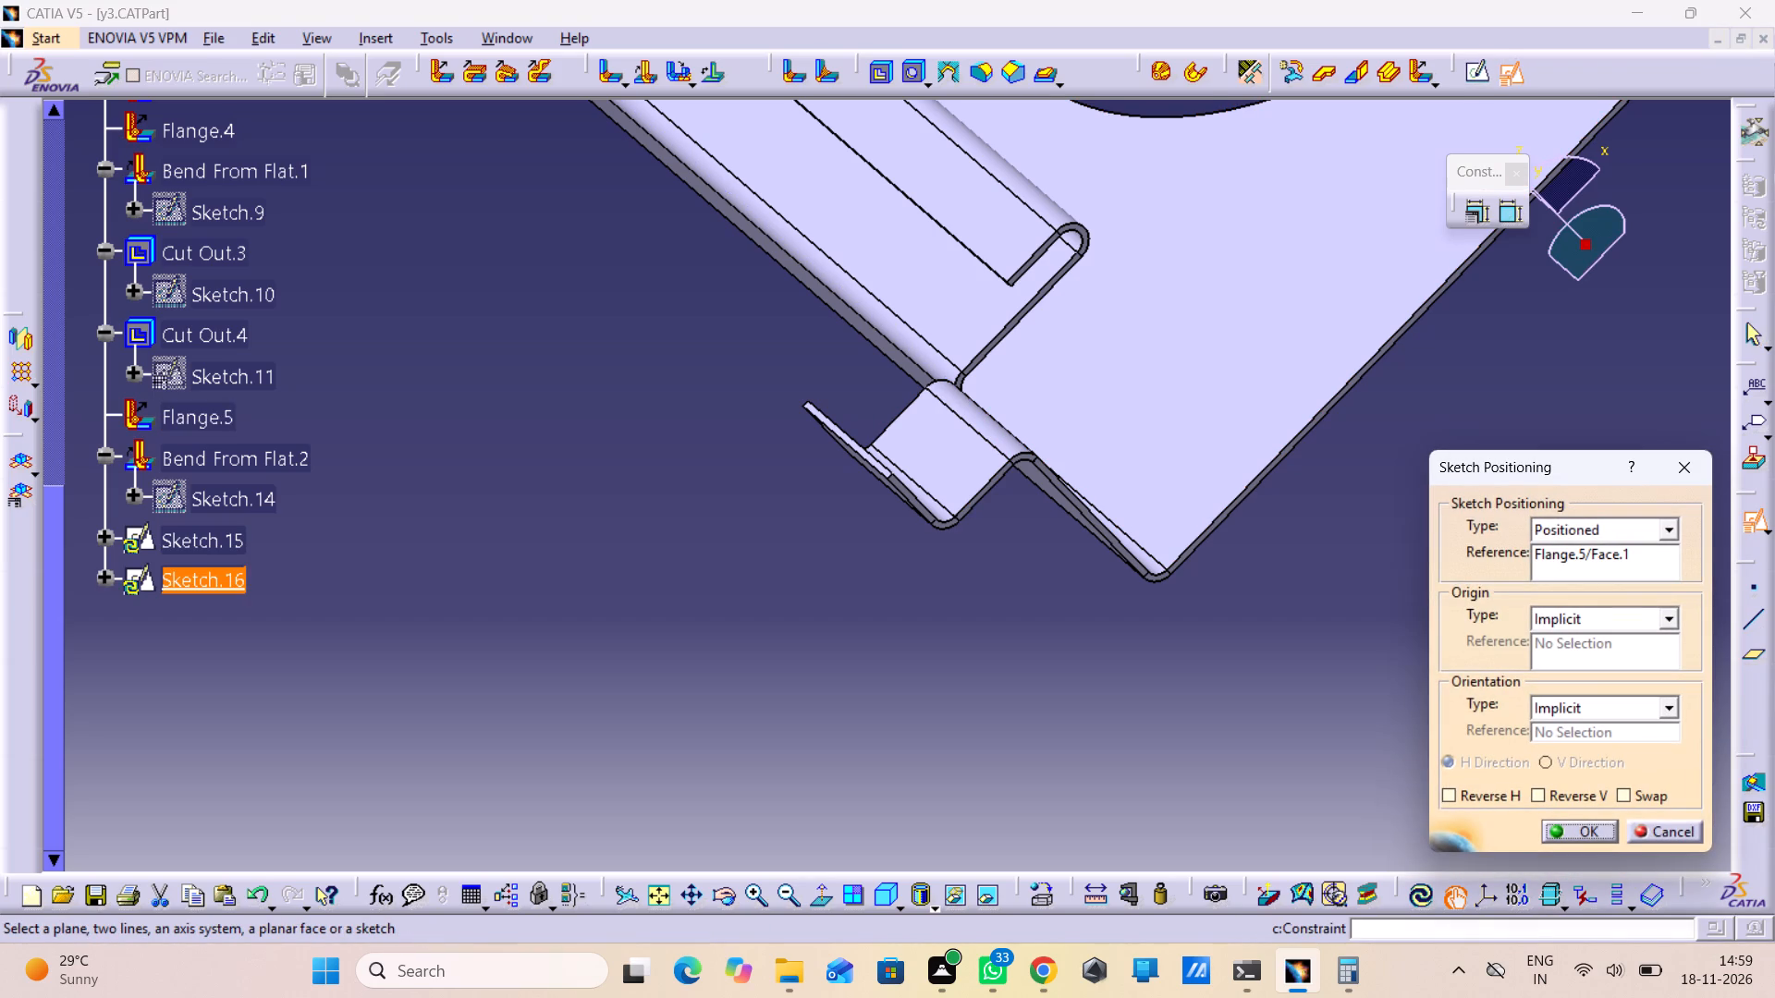
pyautogui.click(1573, 827)
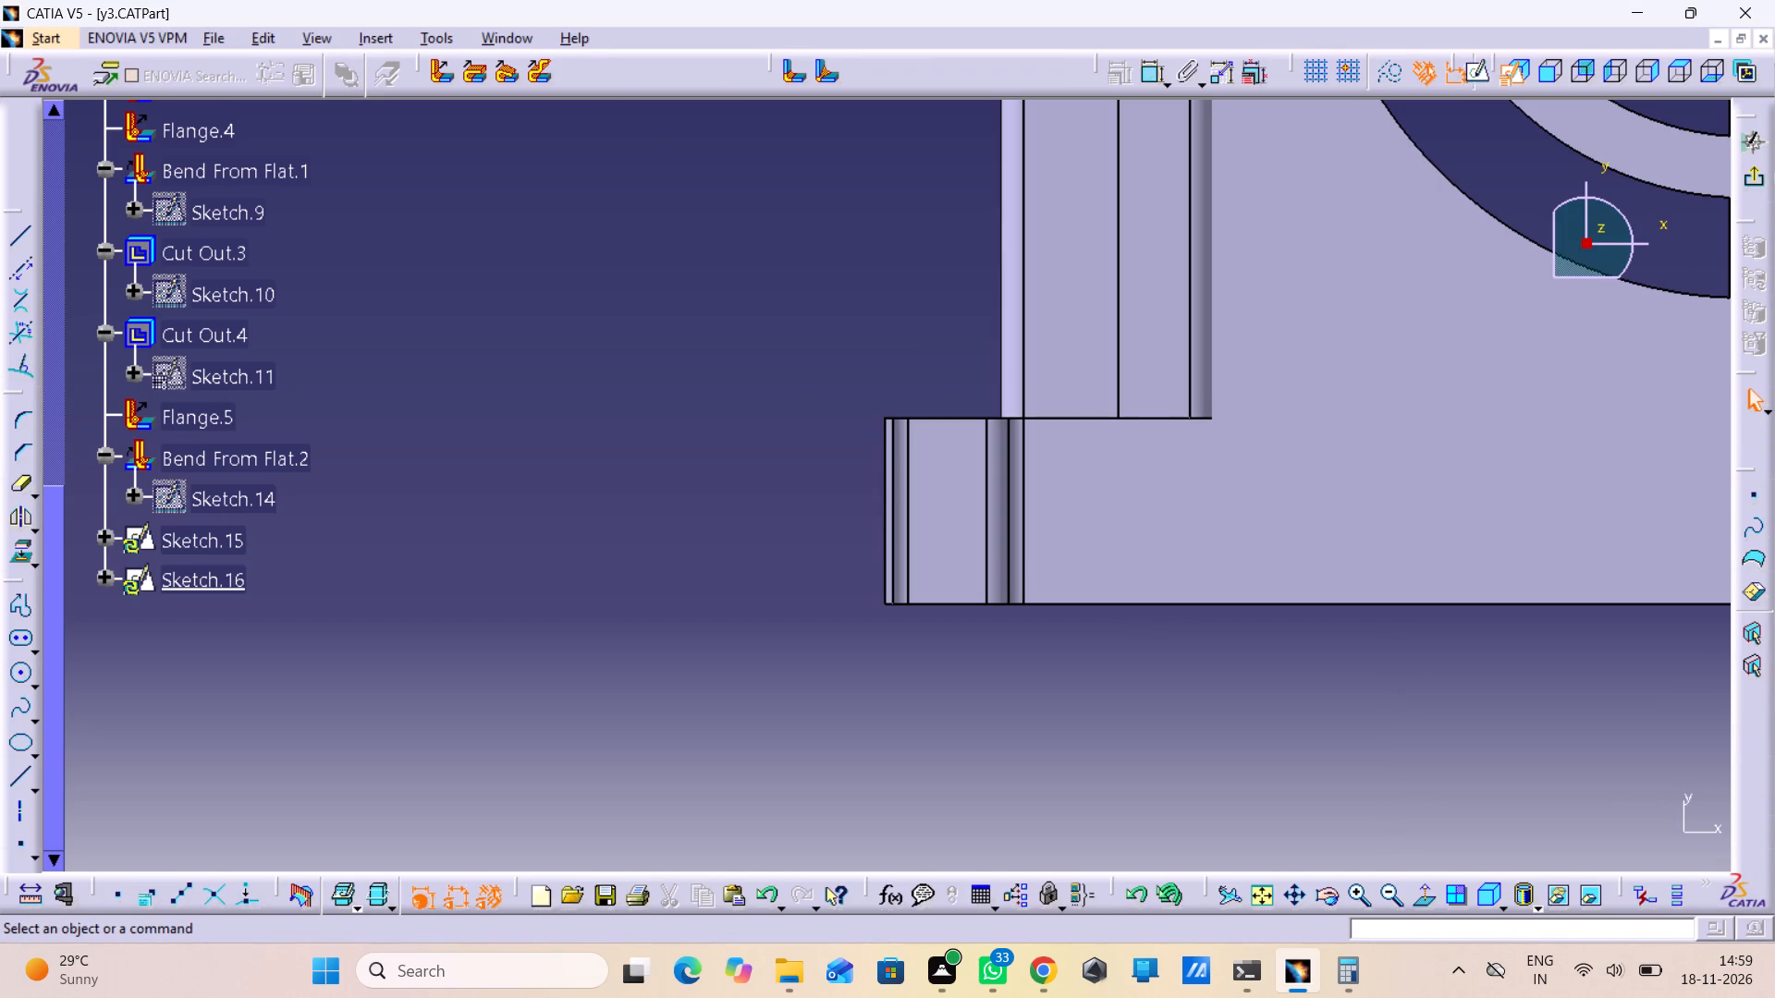
pyautogui.click(17, 640)
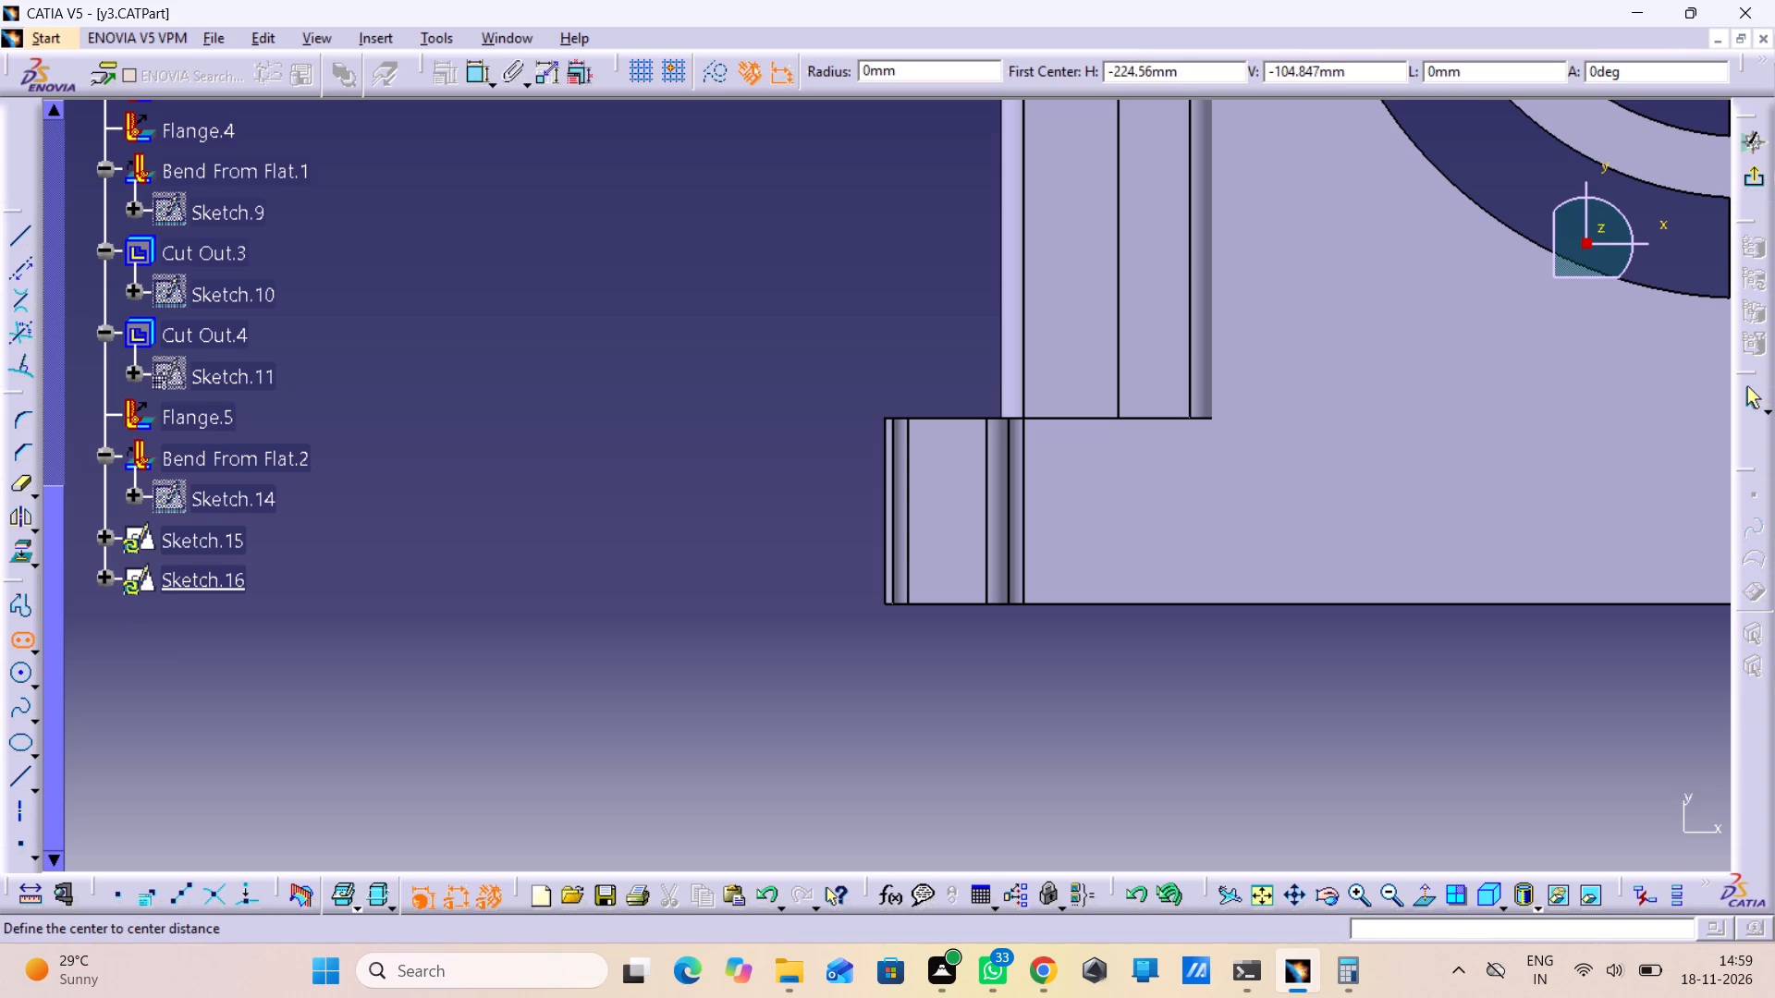
pyautogui.click(945, 447)
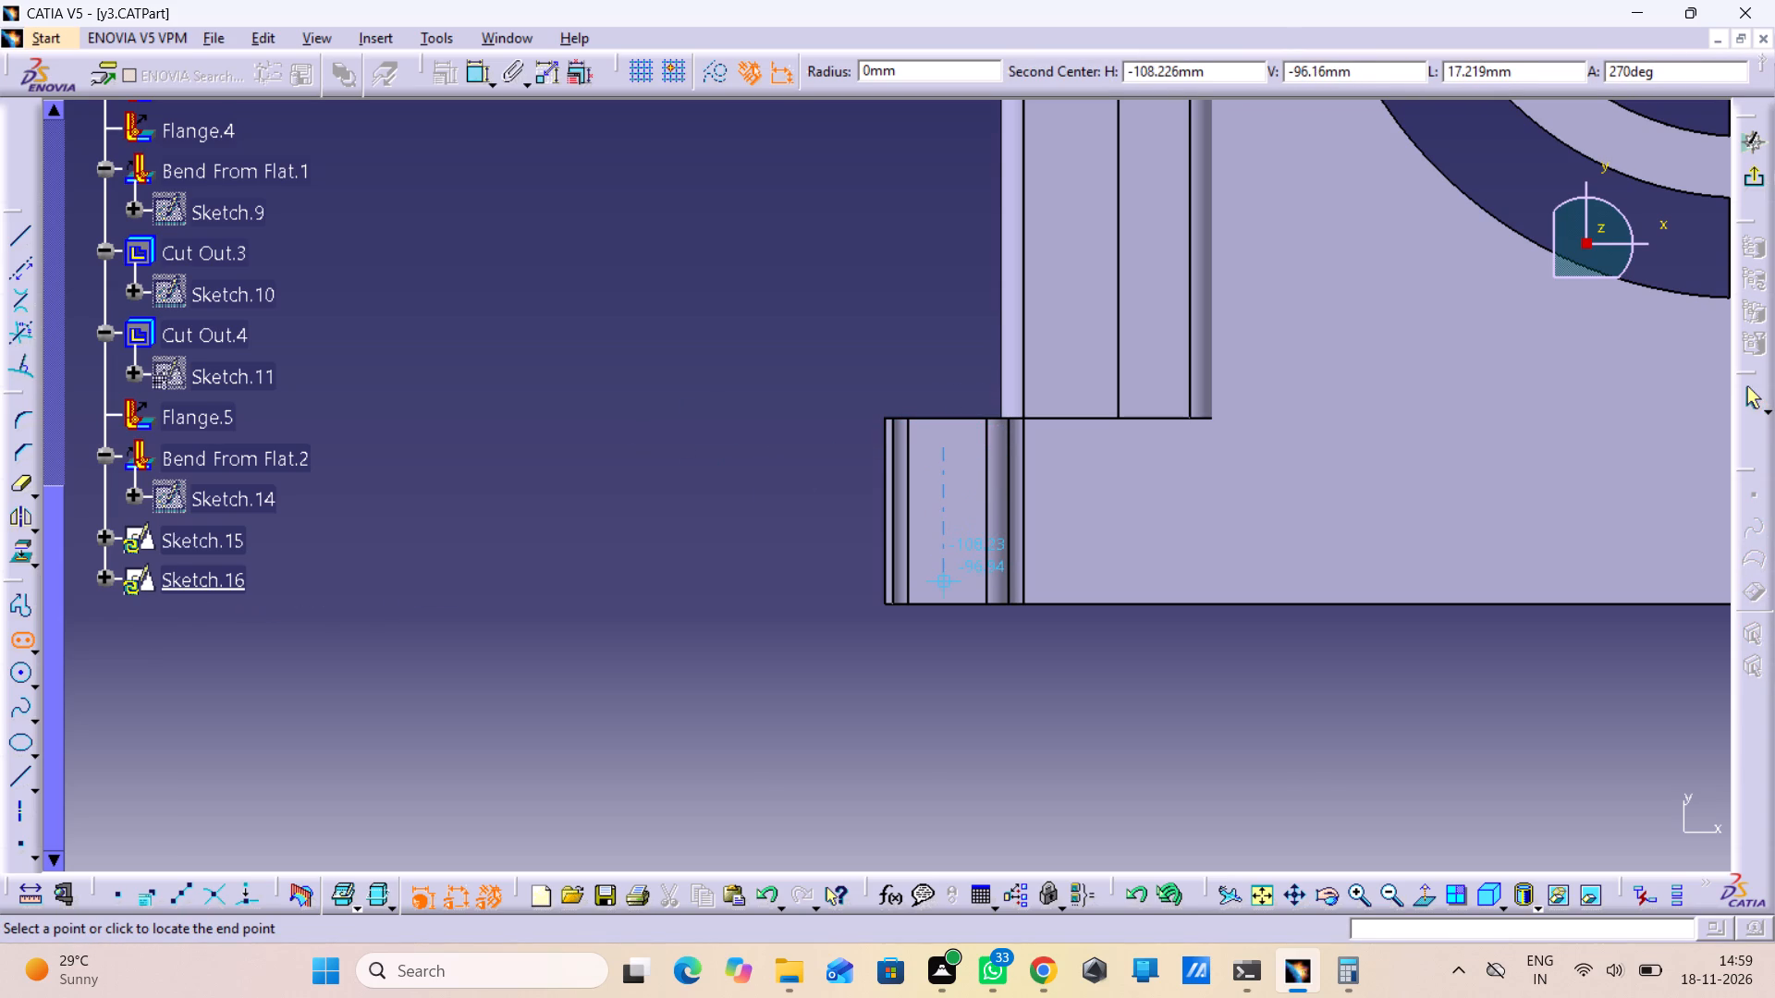
pyautogui.click(940, 567)
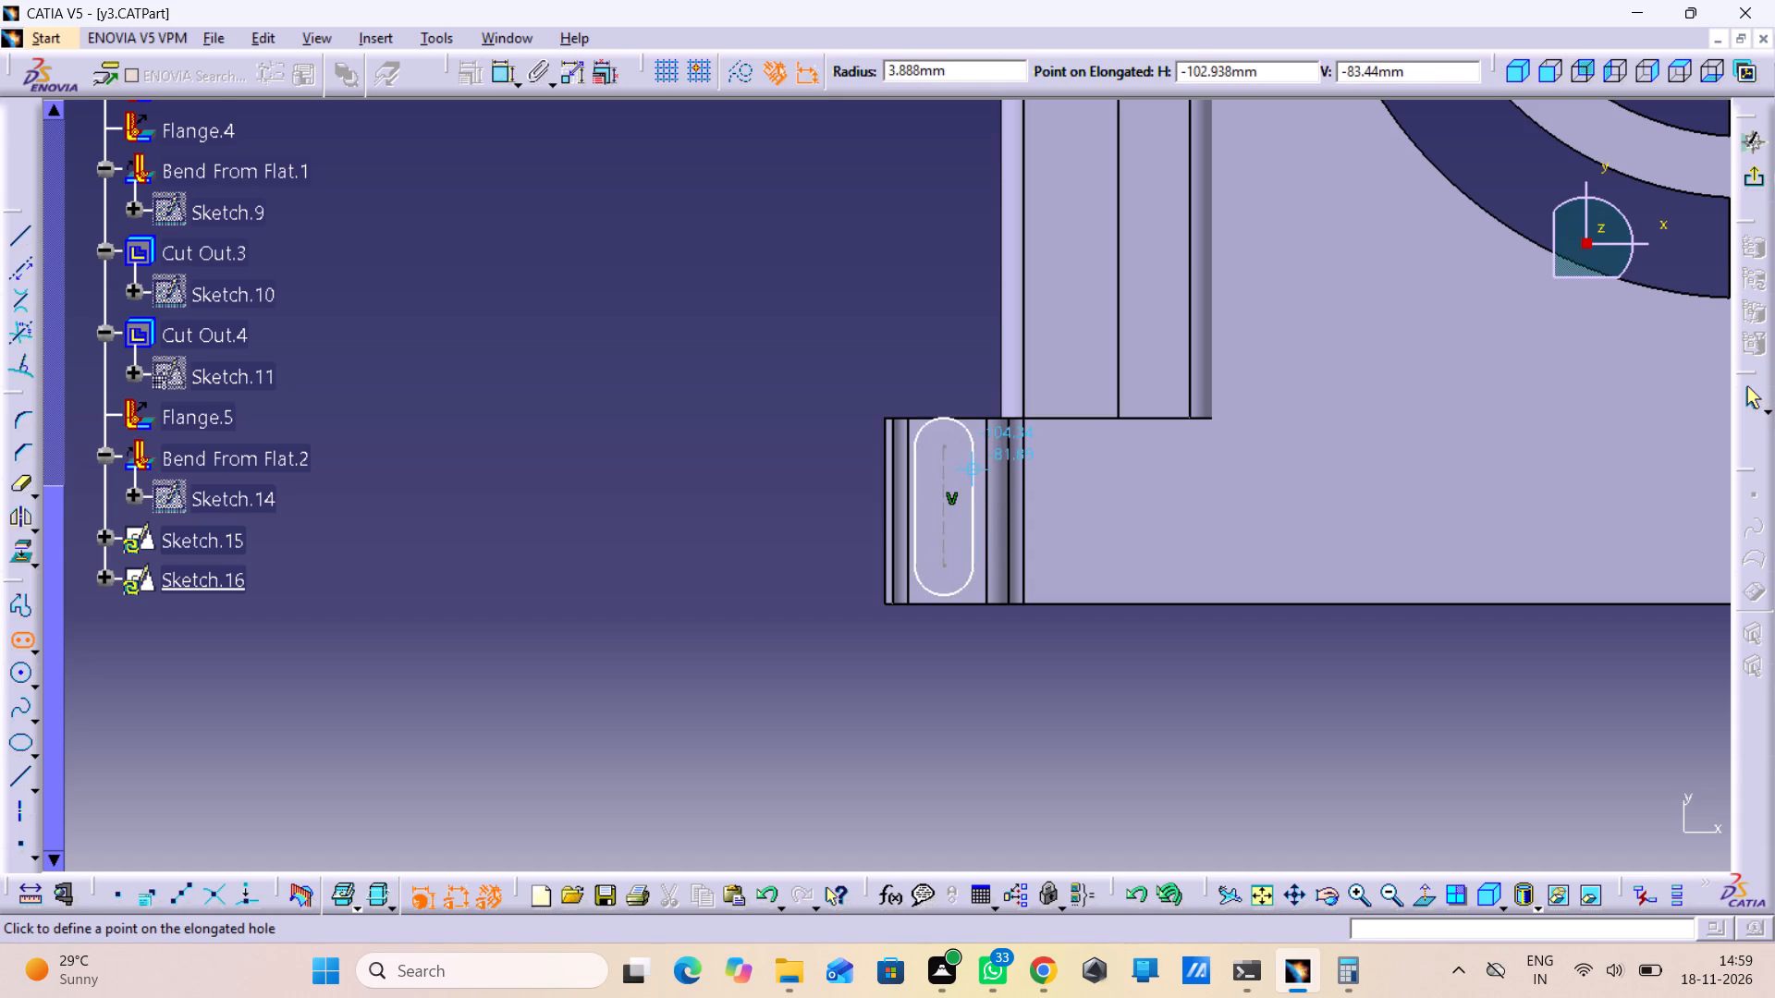
pyautogui.click(960, 484)
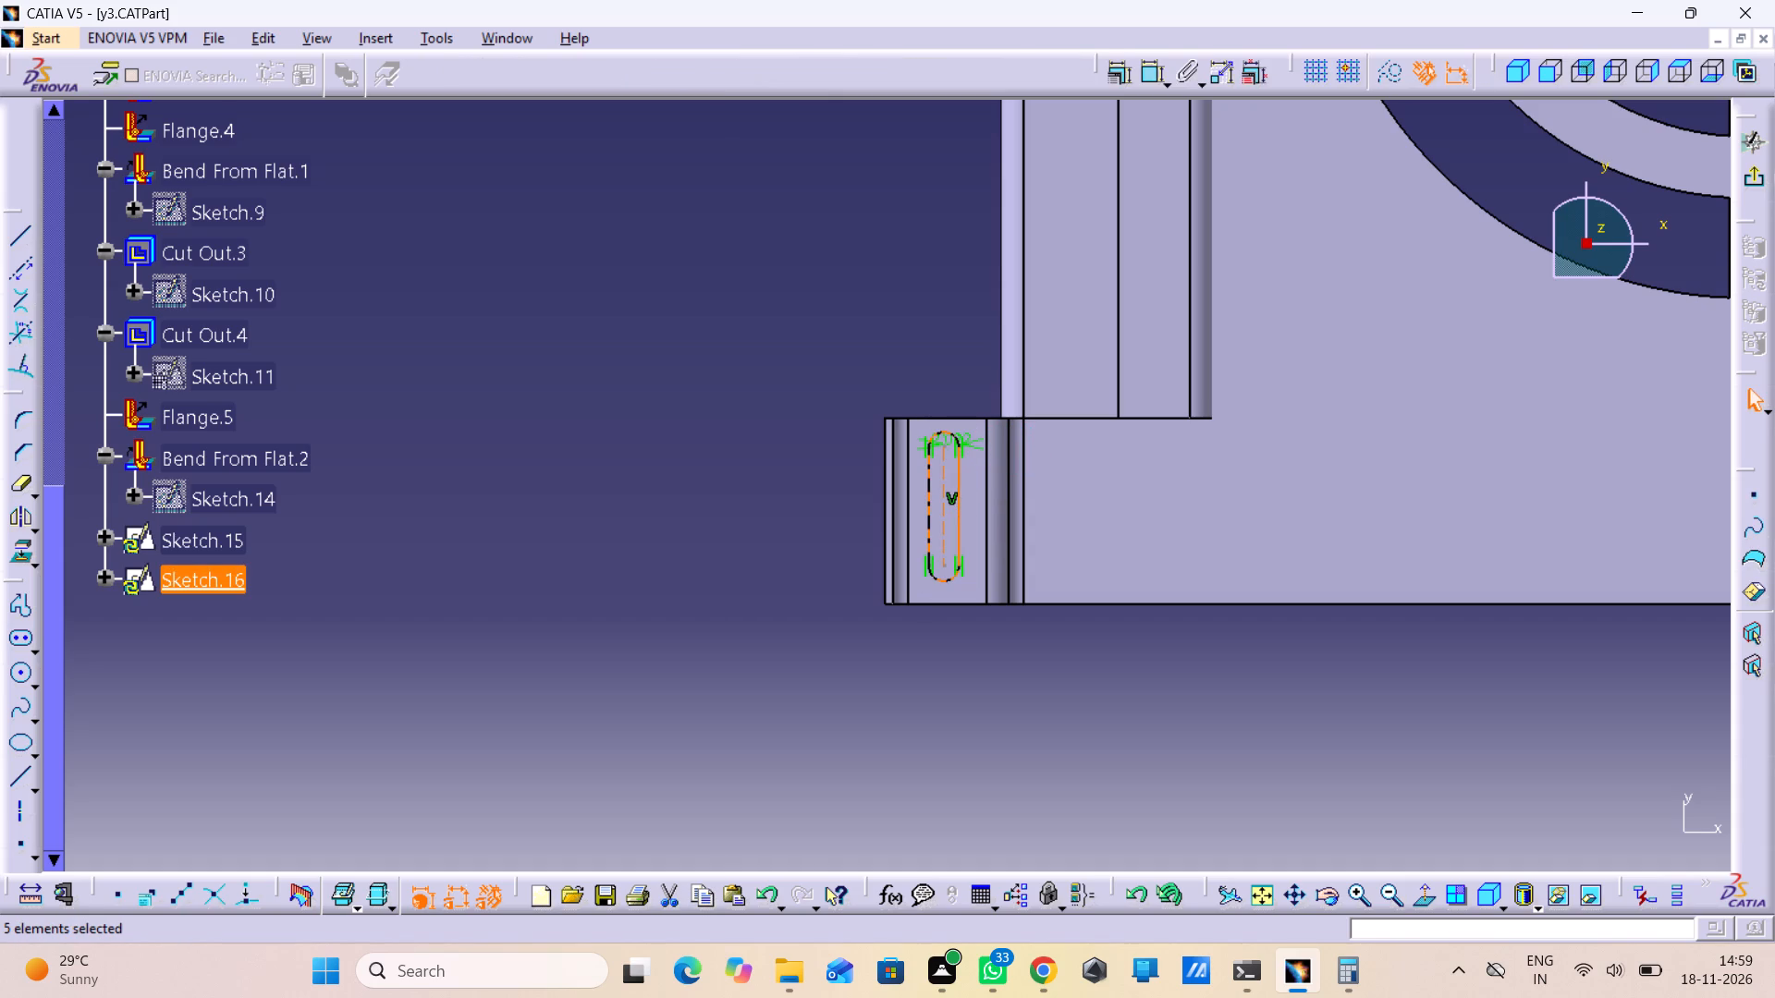
pyautogui.click(185, 592)
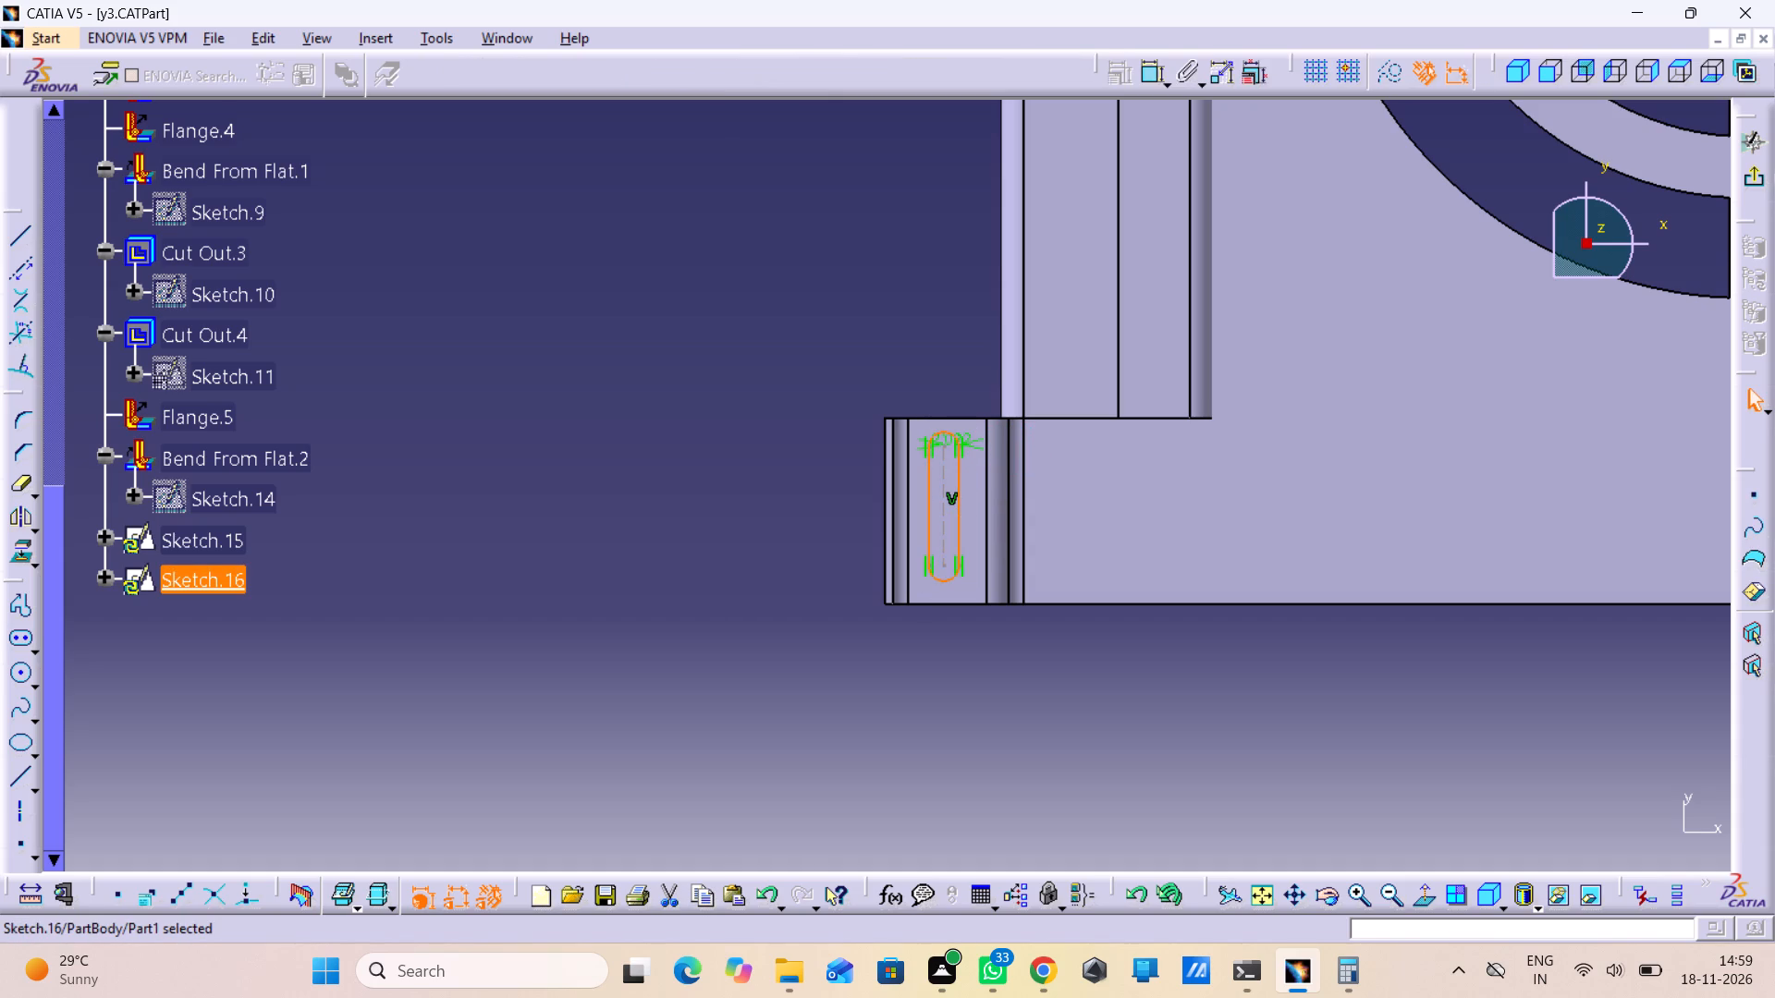
pyautogui.click(300, 600)
# Constrain the slot's centre line to 5.03 mm from the flat face's edge along the bend next to the tray wall.
pyautogui.doubleClick(1149, 69)
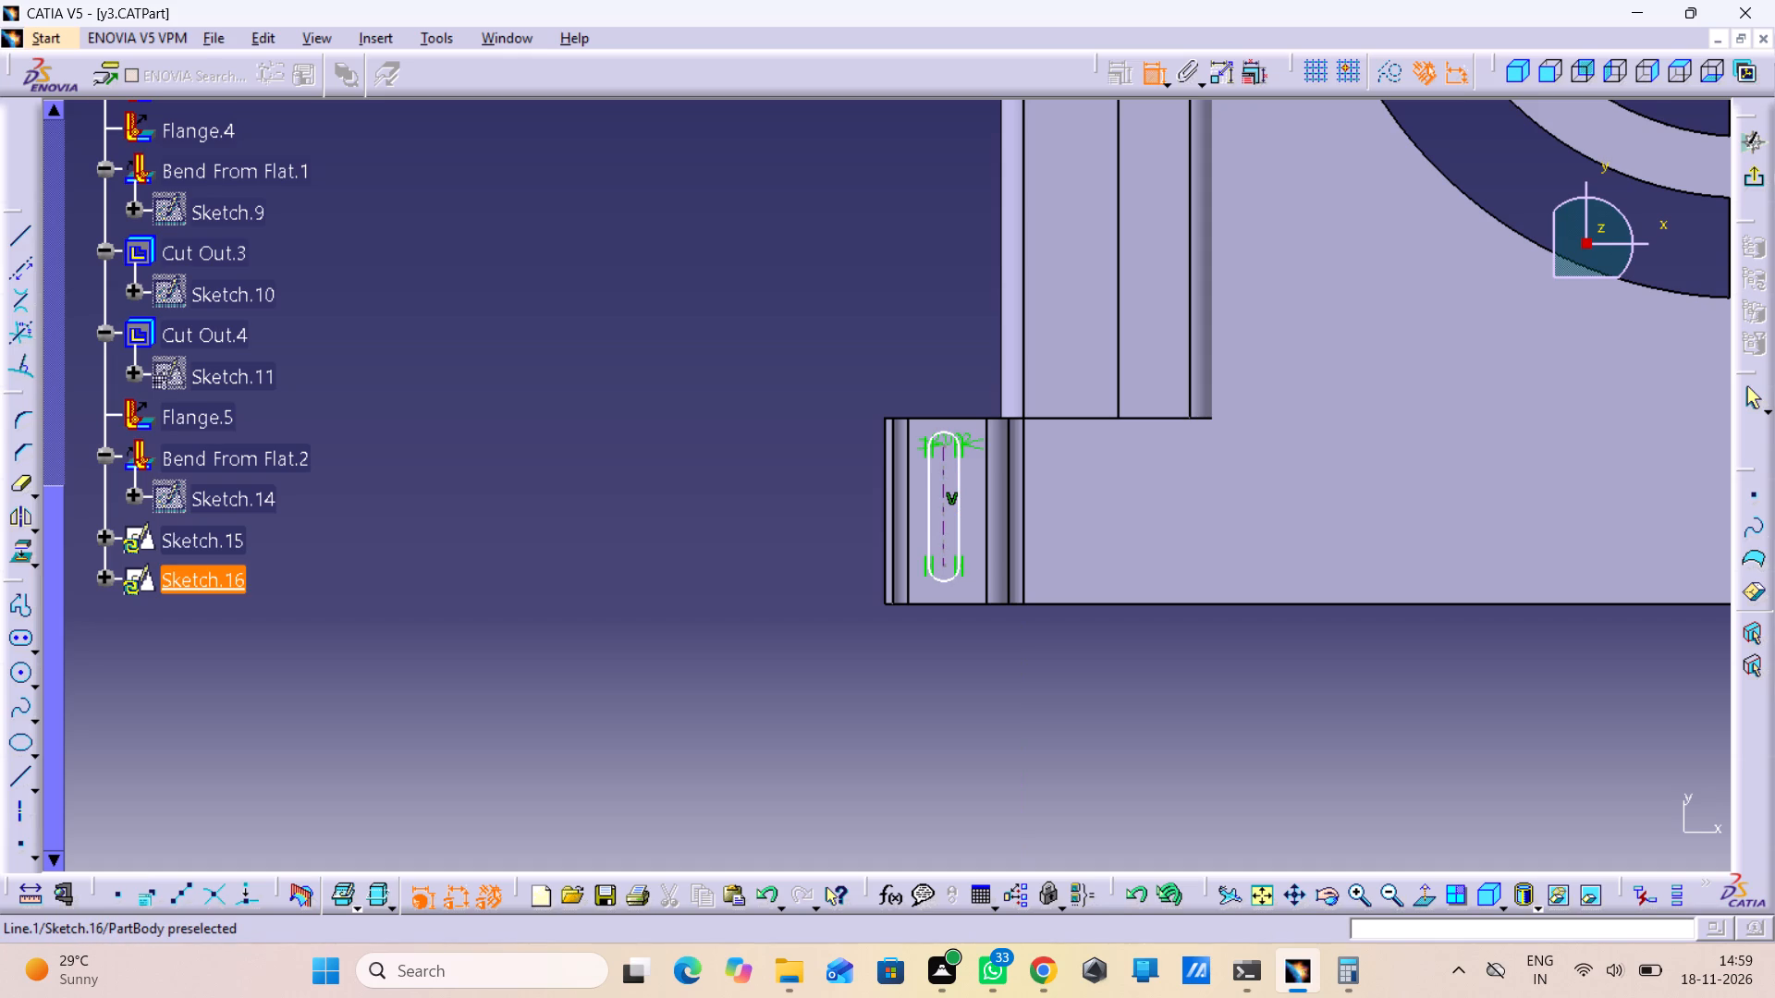
pyautogui.moveTo(945, 471); pyautogui.dragTo(868, 213, button='middle')
pyautogui.moveTo(945, 471); pyautogui.dragTo(938, 453, button='right')
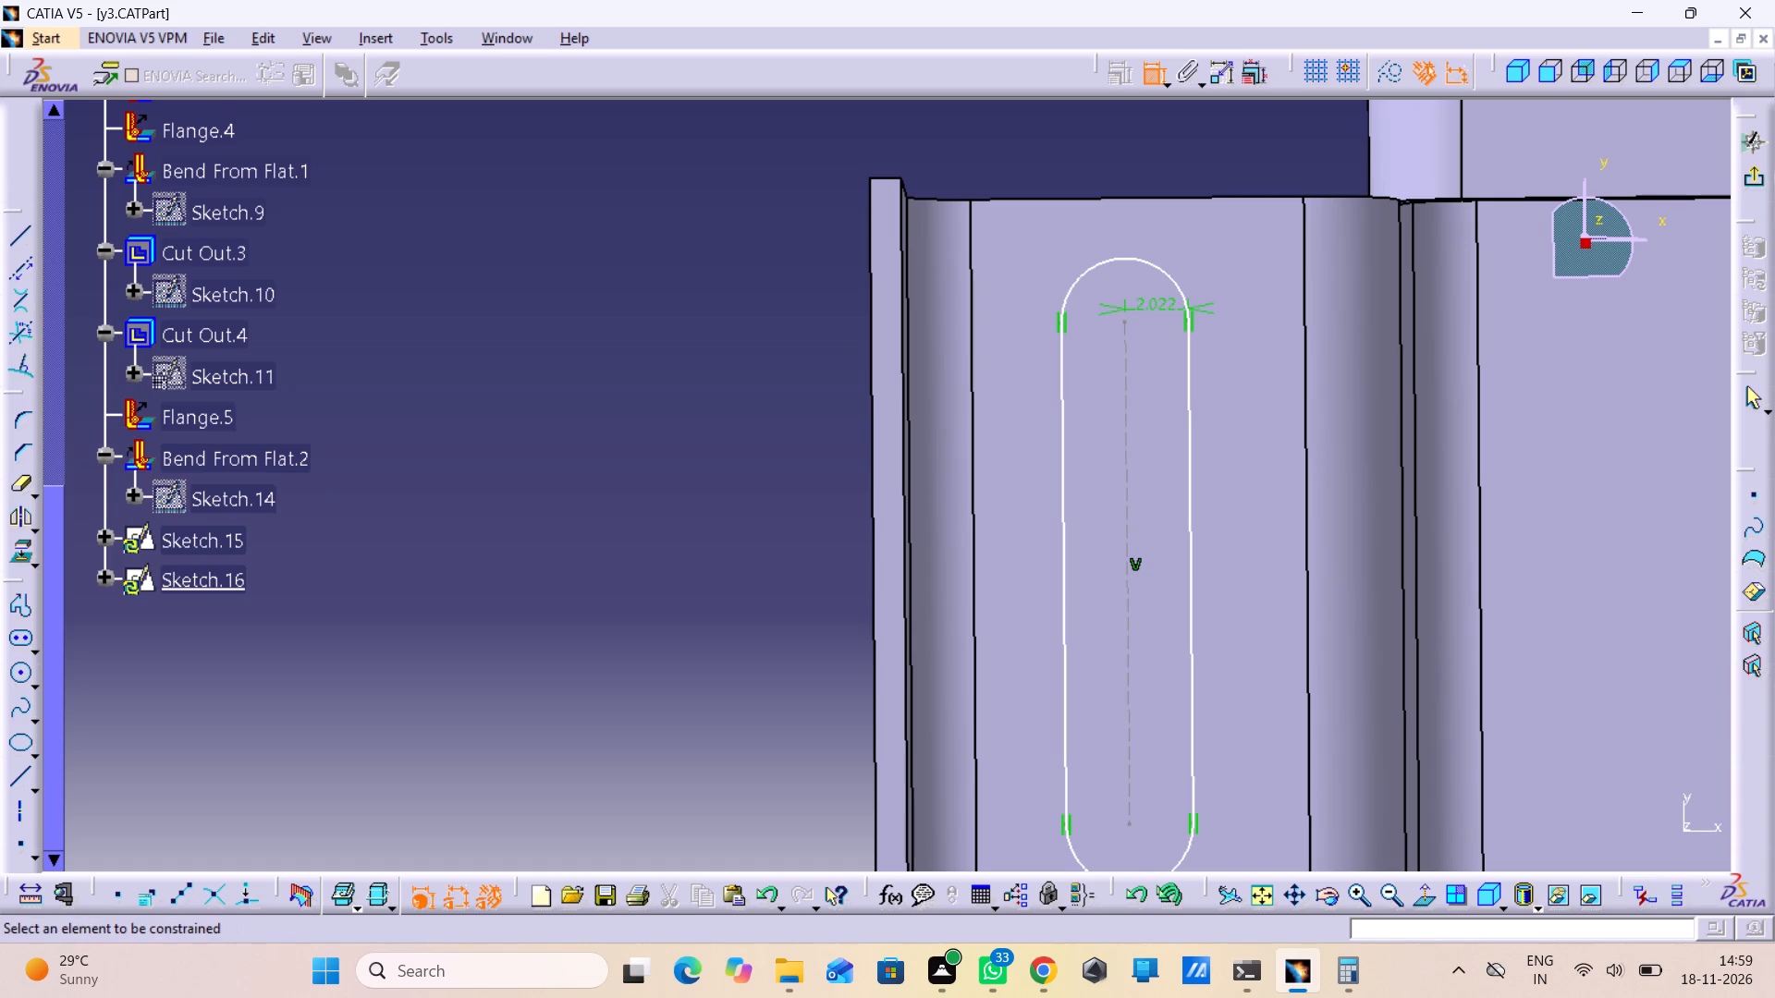
pyautogui.moveTo(1139, 618); pyautogui.dragTo(1184, 615)
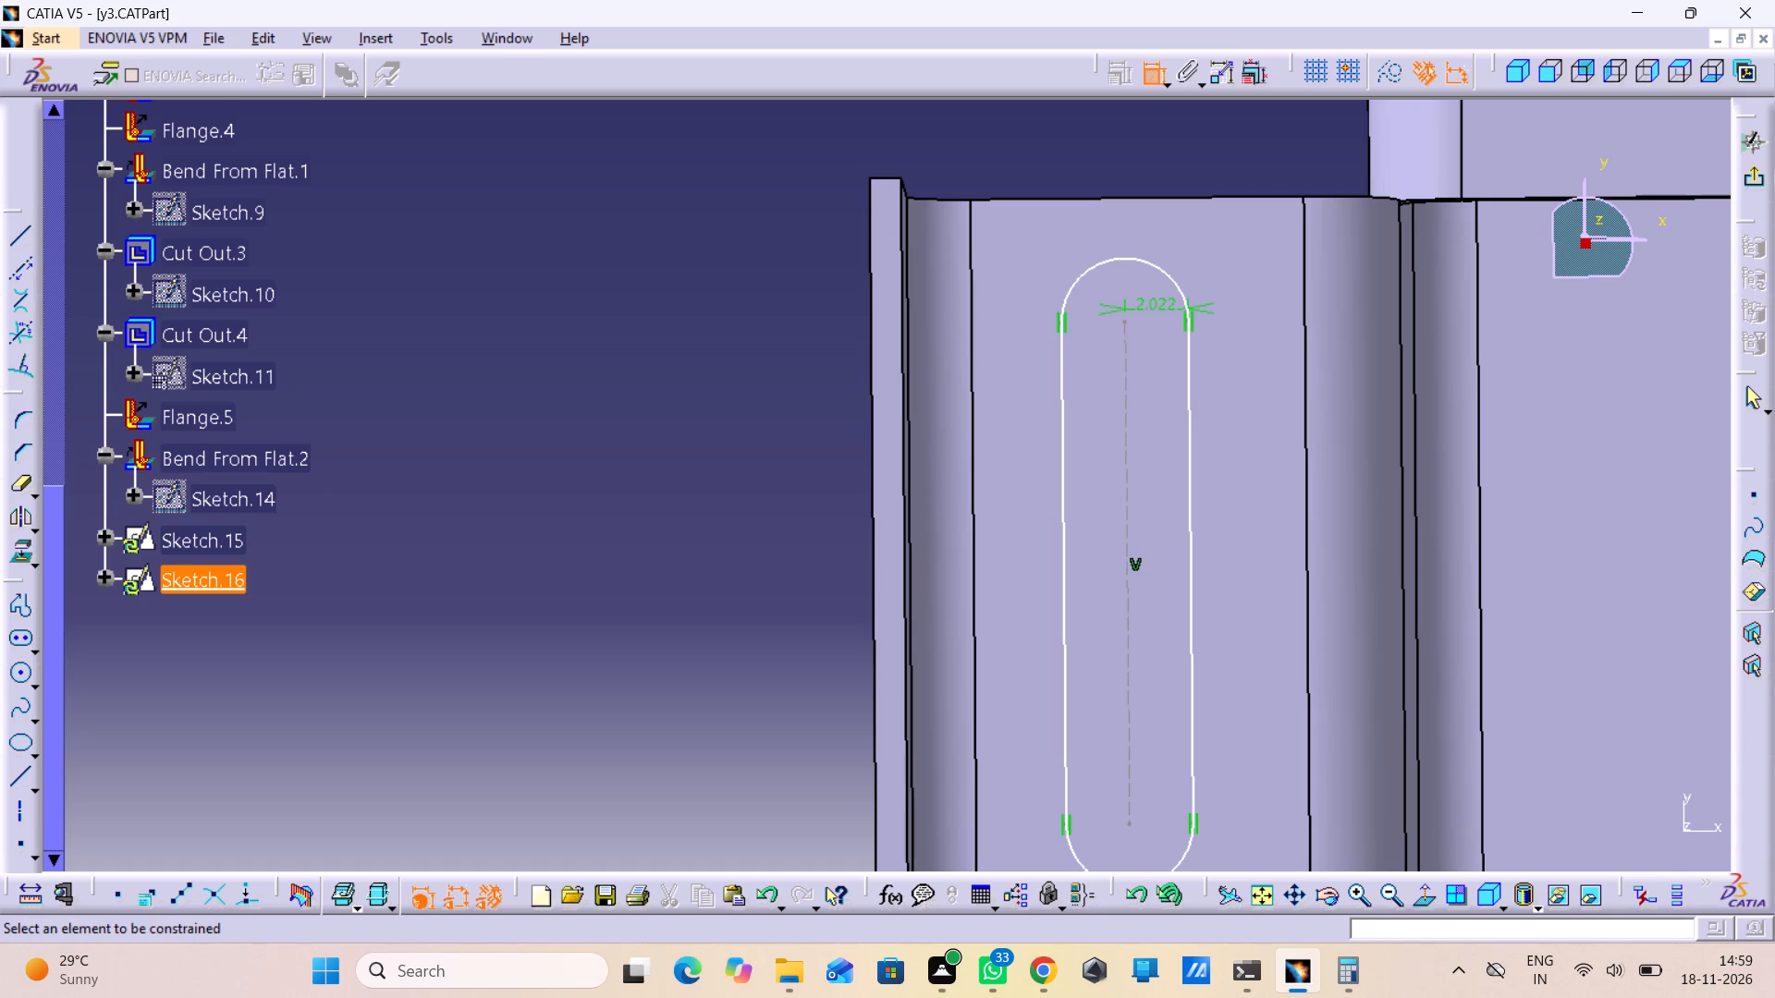
pyautogui.click(1128, 627)
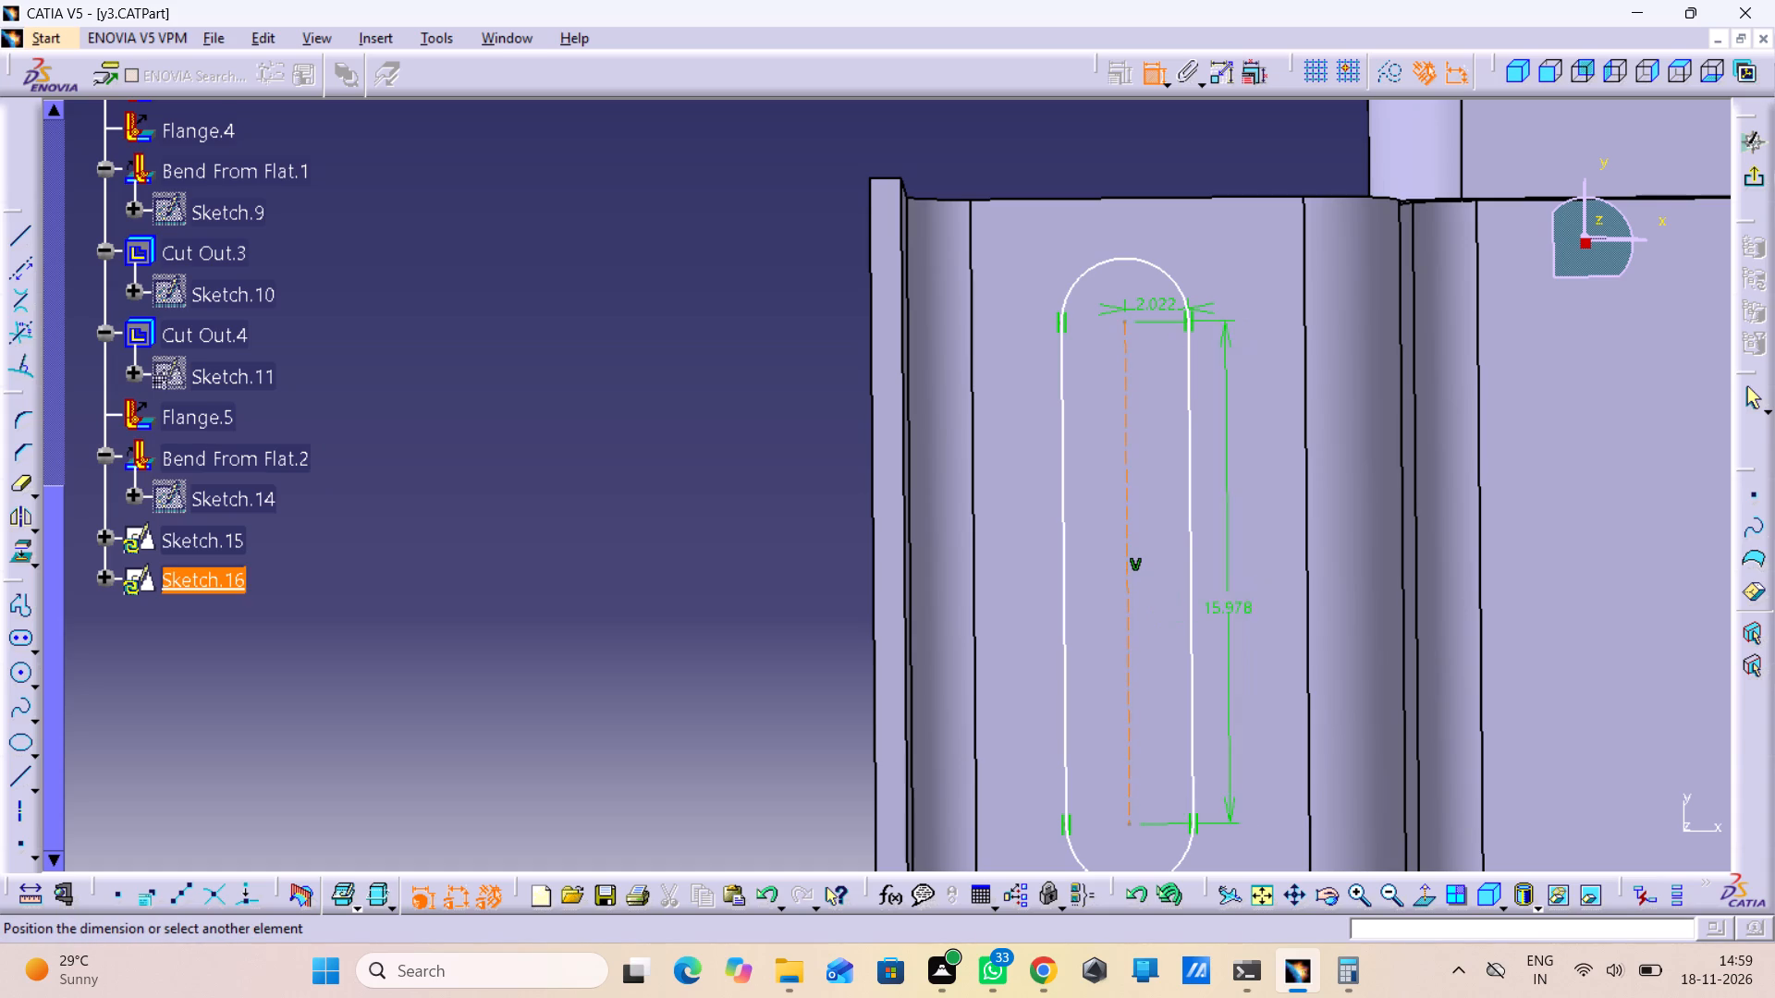
pyautogui.click(1312, 591)
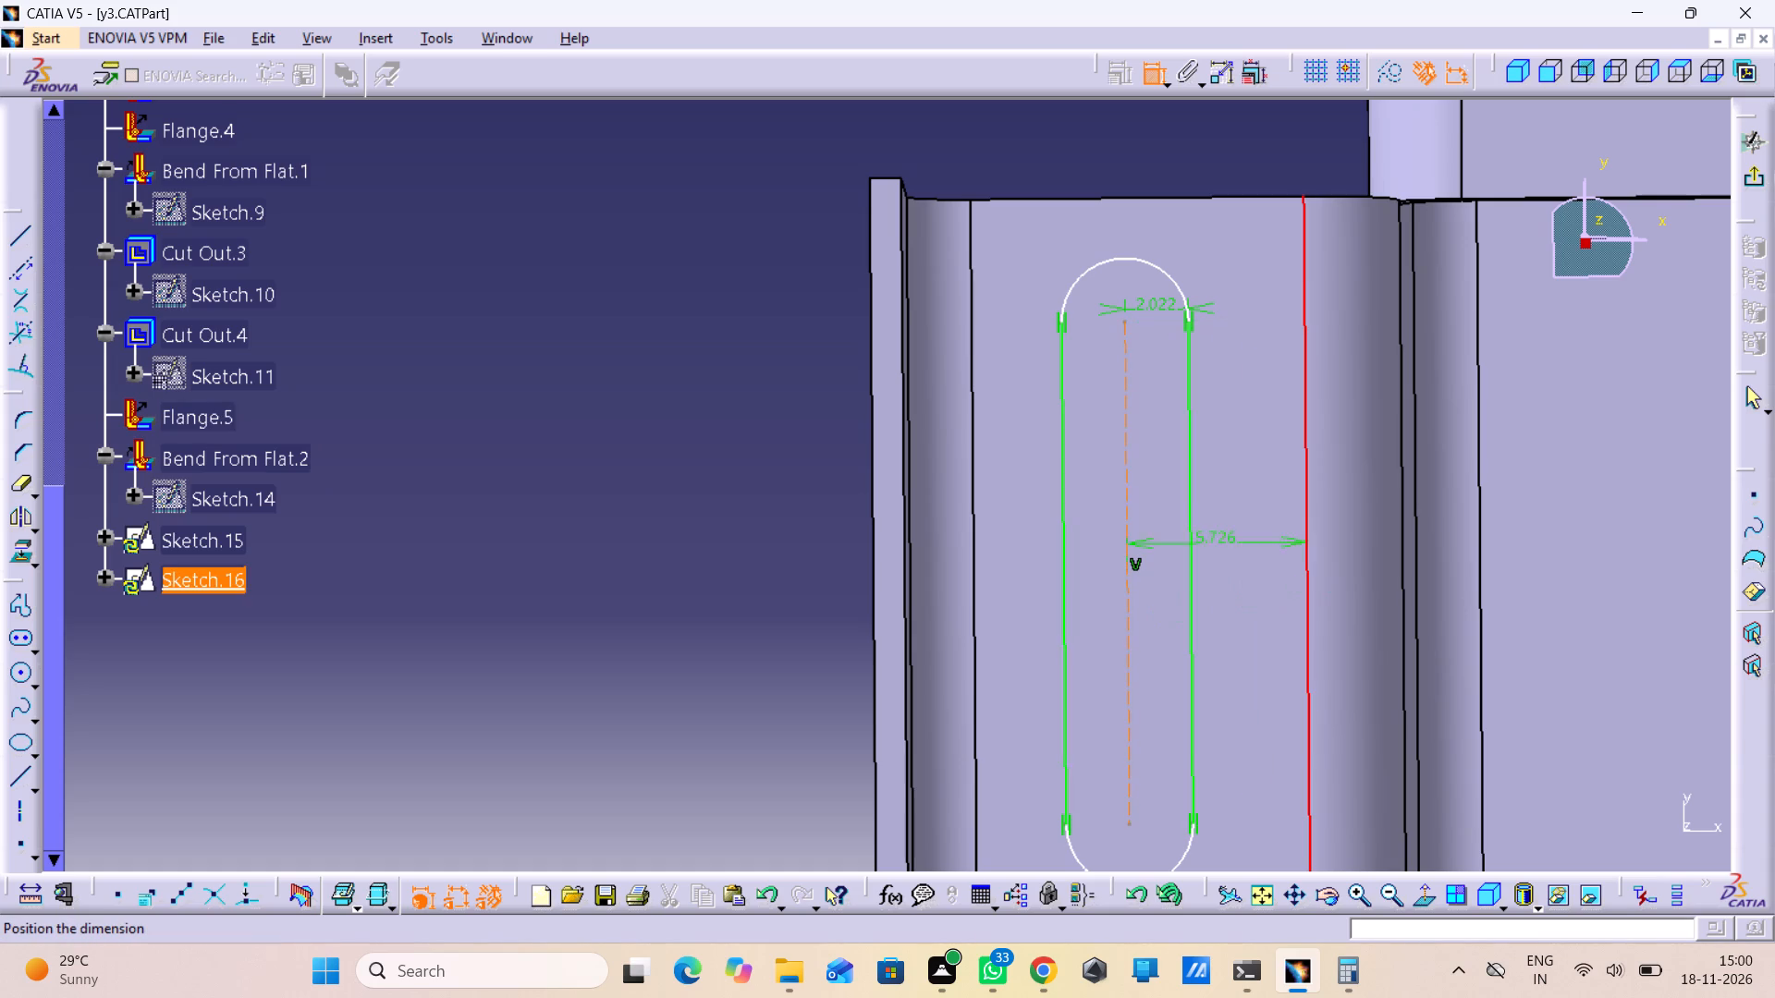
pyautogui.click(1240, 138)
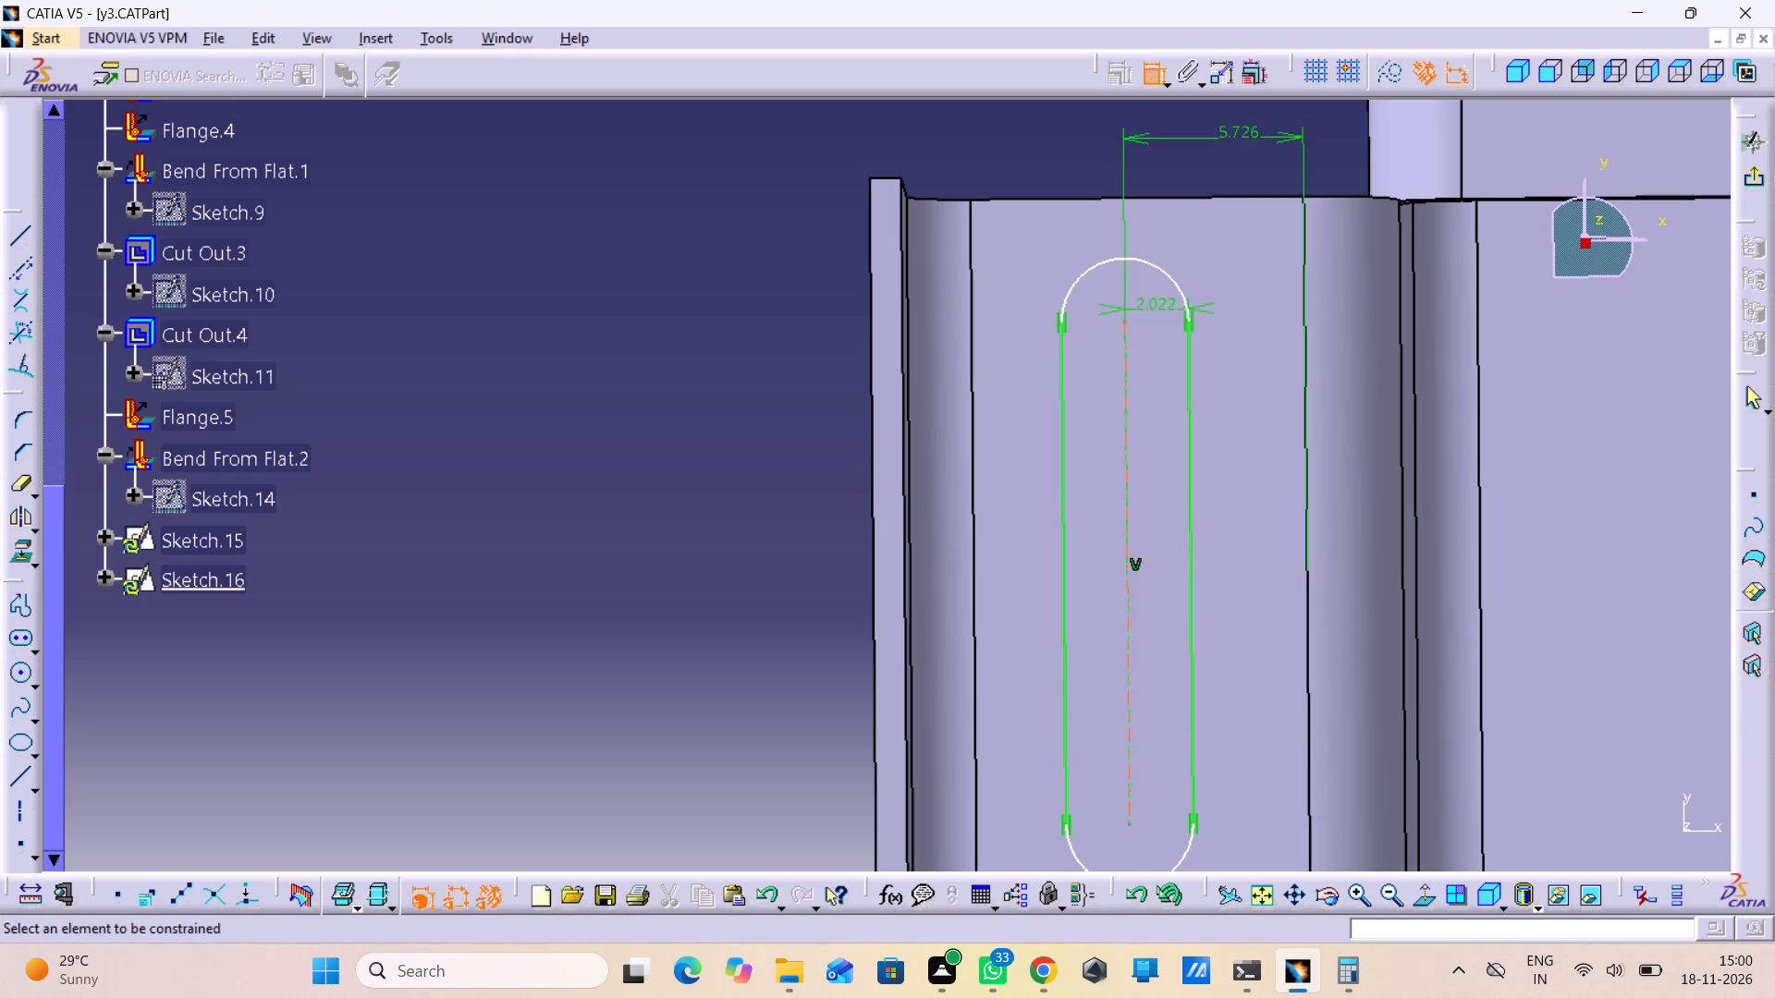
pyautogui.doubleClick(1240, 128)
pyautogui.press('2')
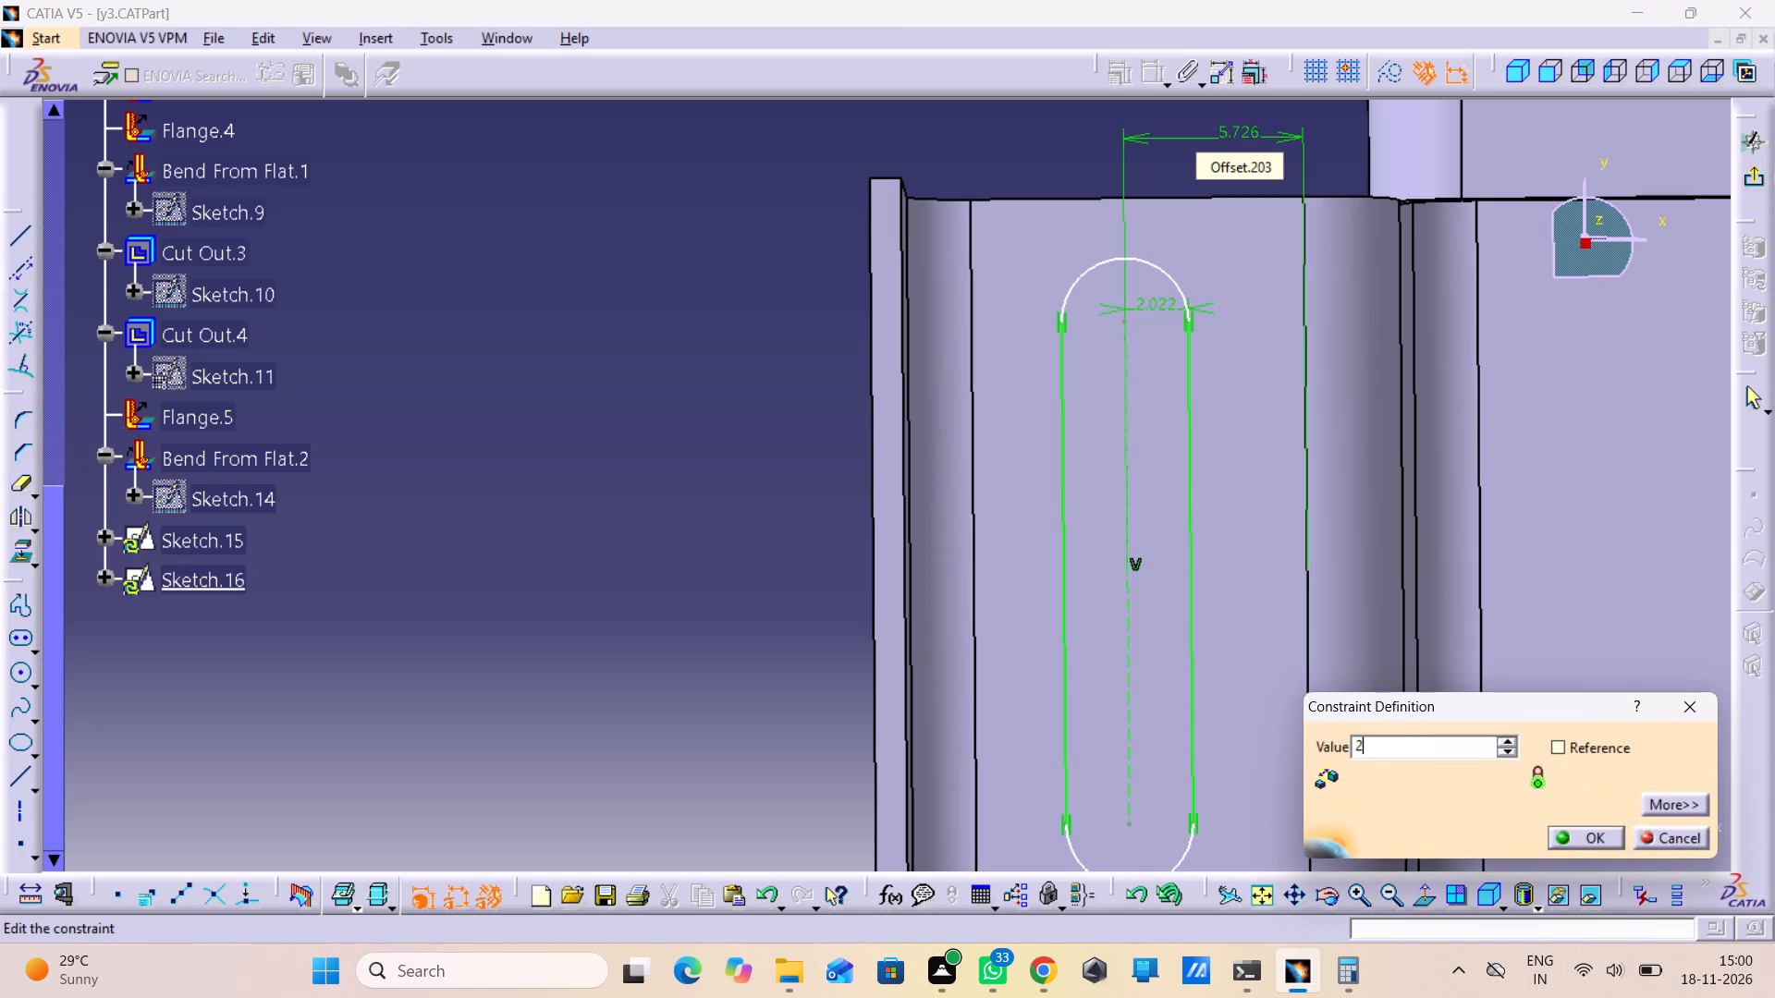
pyautogui.press('BackSpace')
pyautogui.write('5.0')
pyautogui.press('3')
pyautogui.press('Return')
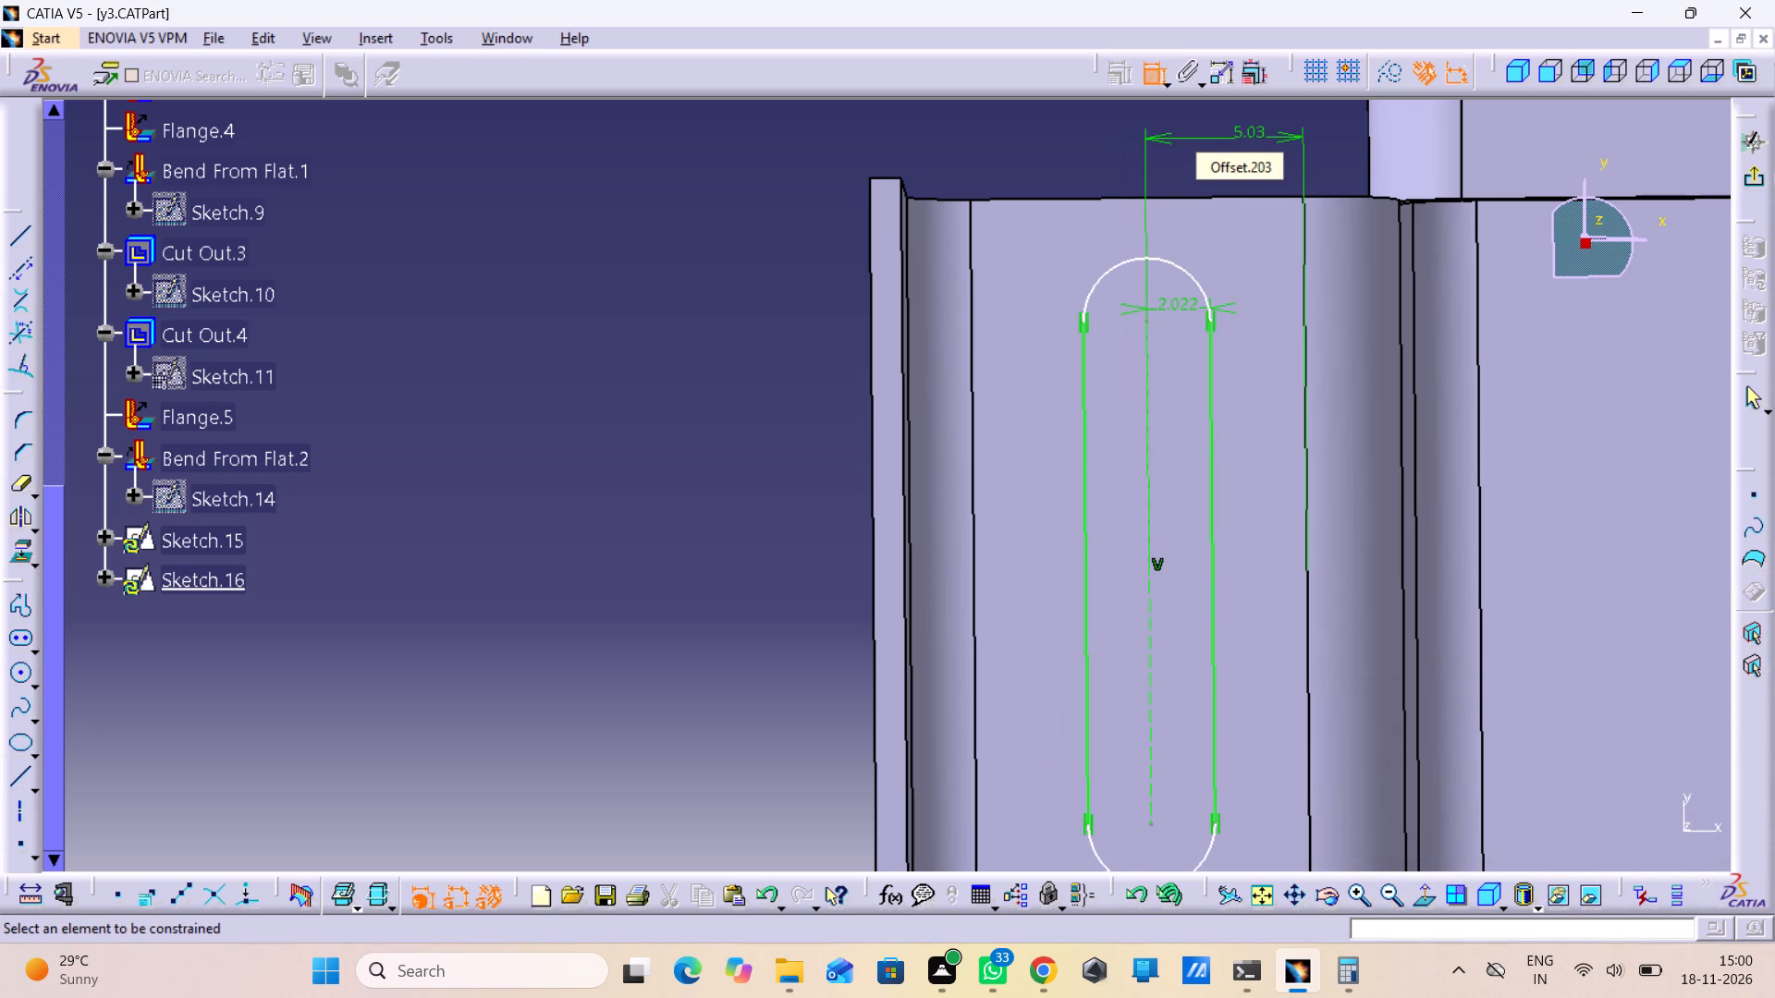
# Constrain the slot's upper arc centre to 6.5 mm from the flange's upper edge.
pyautogui.click(1146, 321)
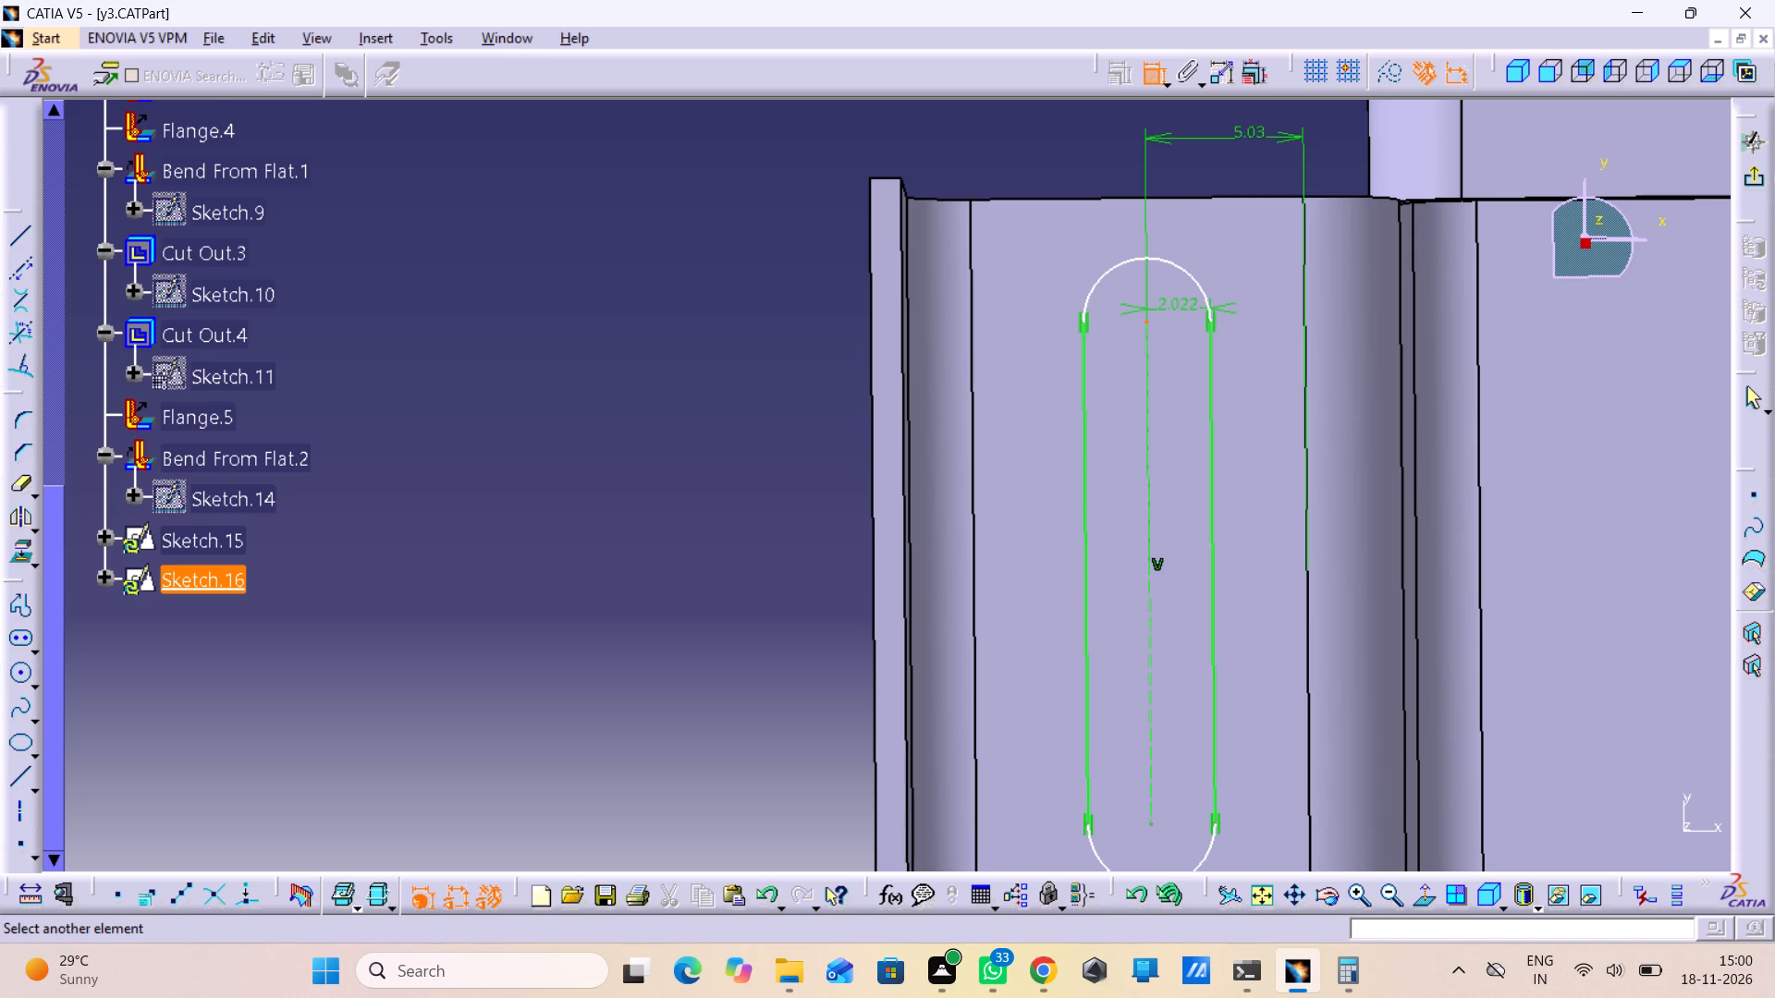
pyautogui.click(1201, 203)
pyautogui.moveTo(1180, 196); pyautogui.dragTo(1153, 201)
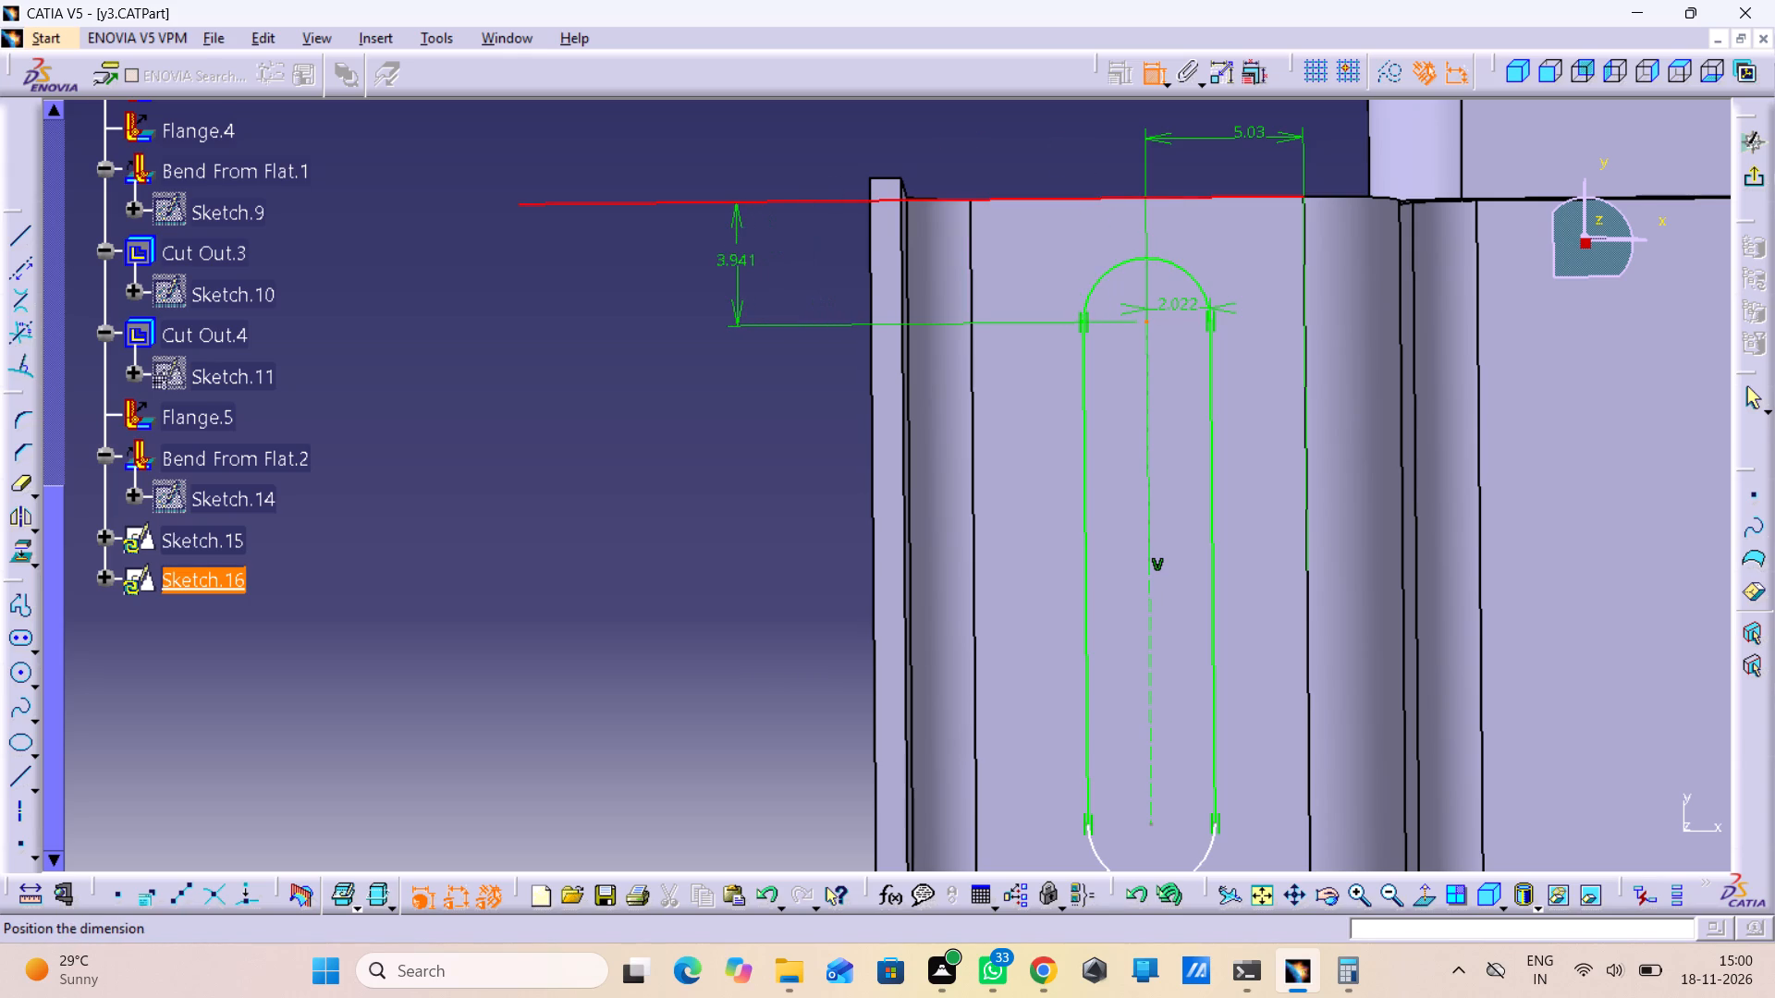
pyautogui.click(728, 275)
pyautogui.click(718, 254)
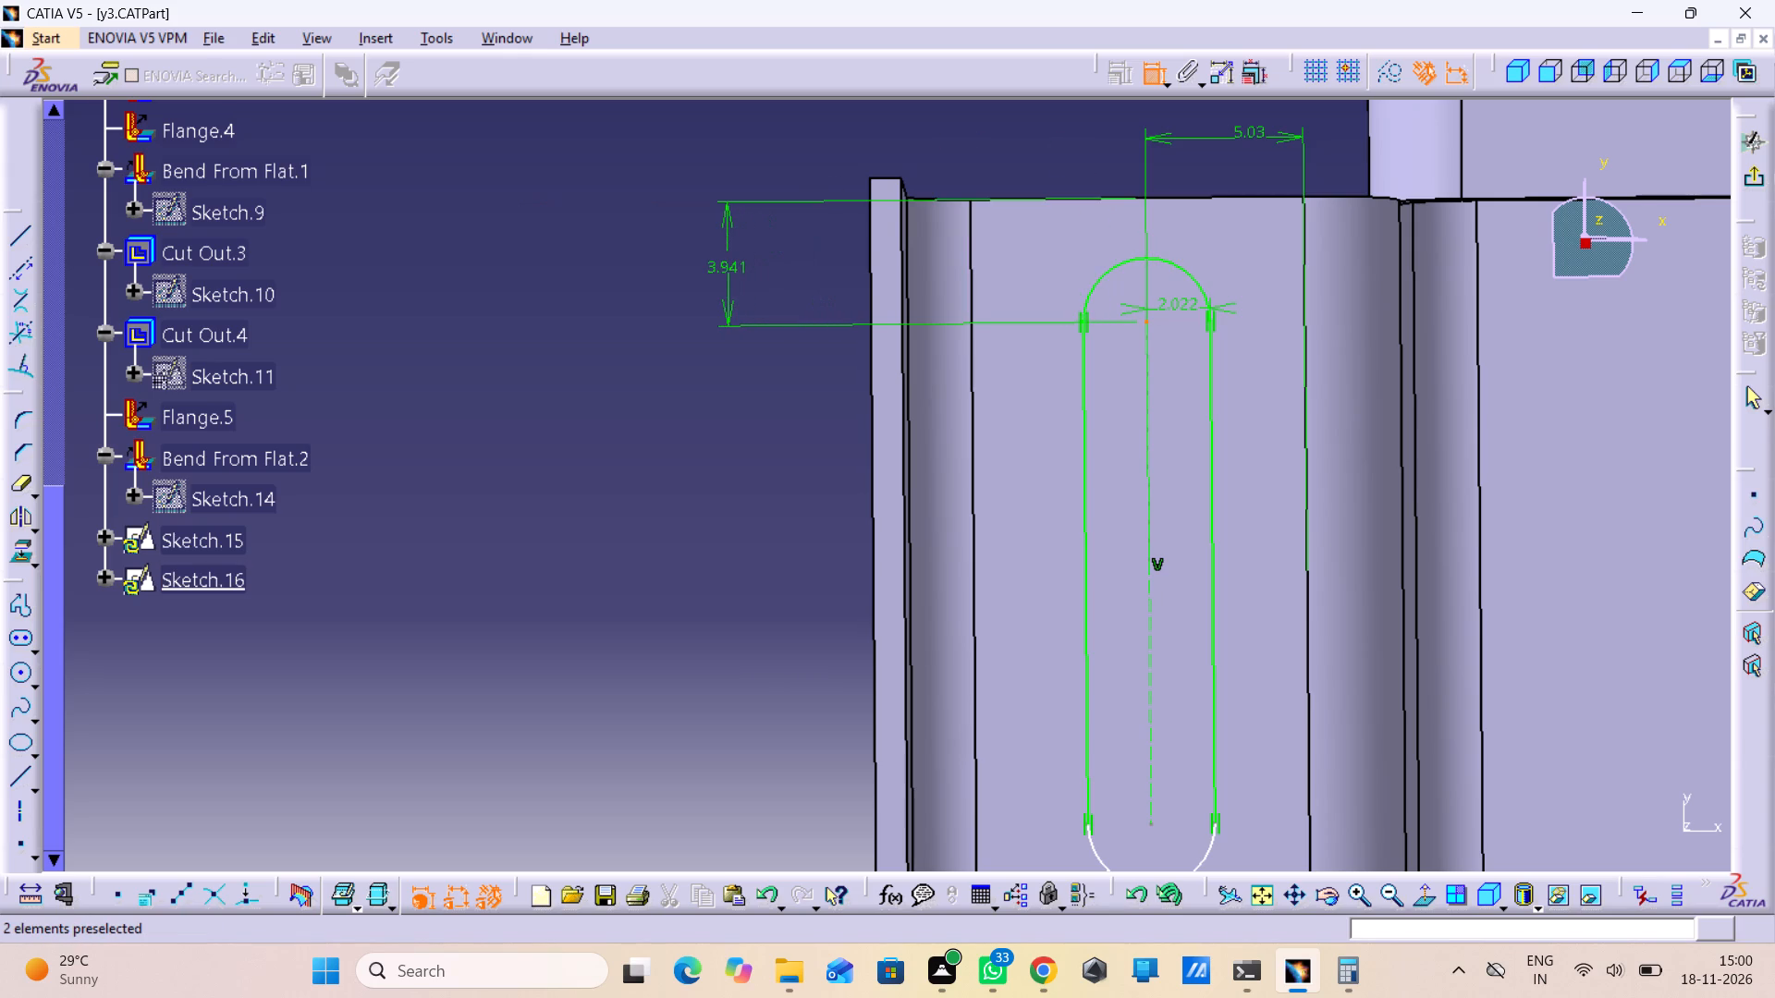
pyautogui.click(712, 264)
pyautogui.doubleClick(712, 264)
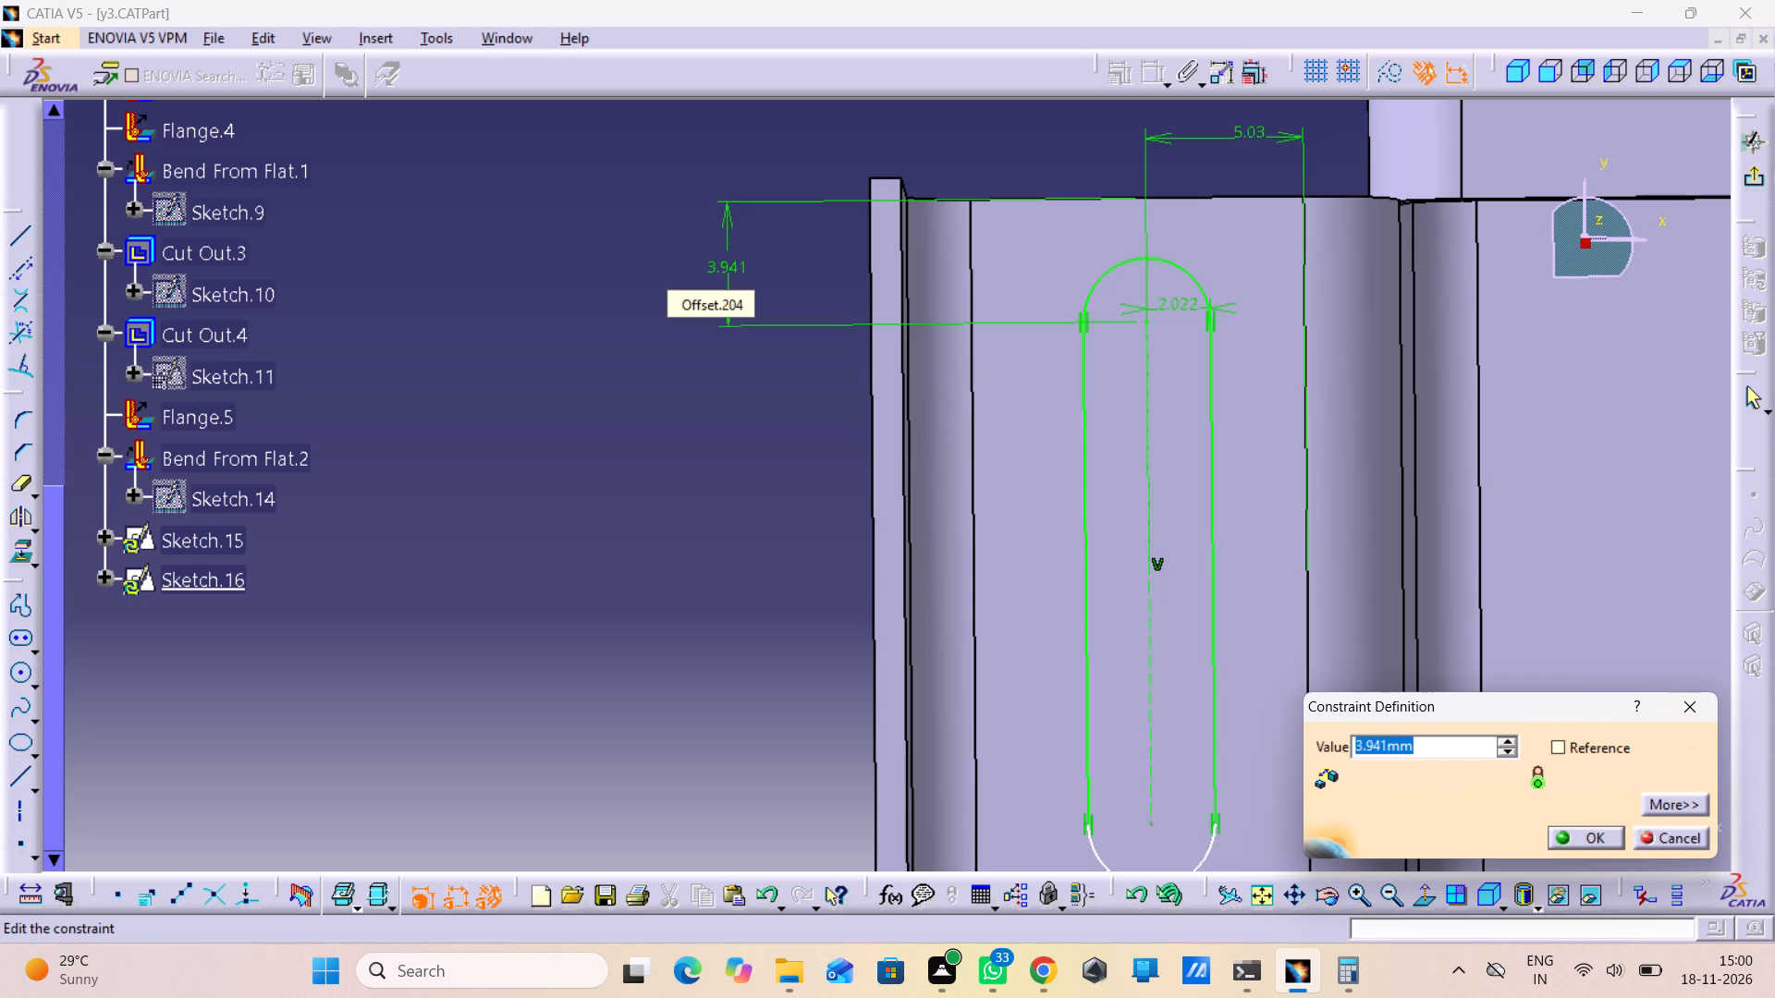
pyautogui.press('6')
pyautogui.write('.5')
pyautogui.press('Return')
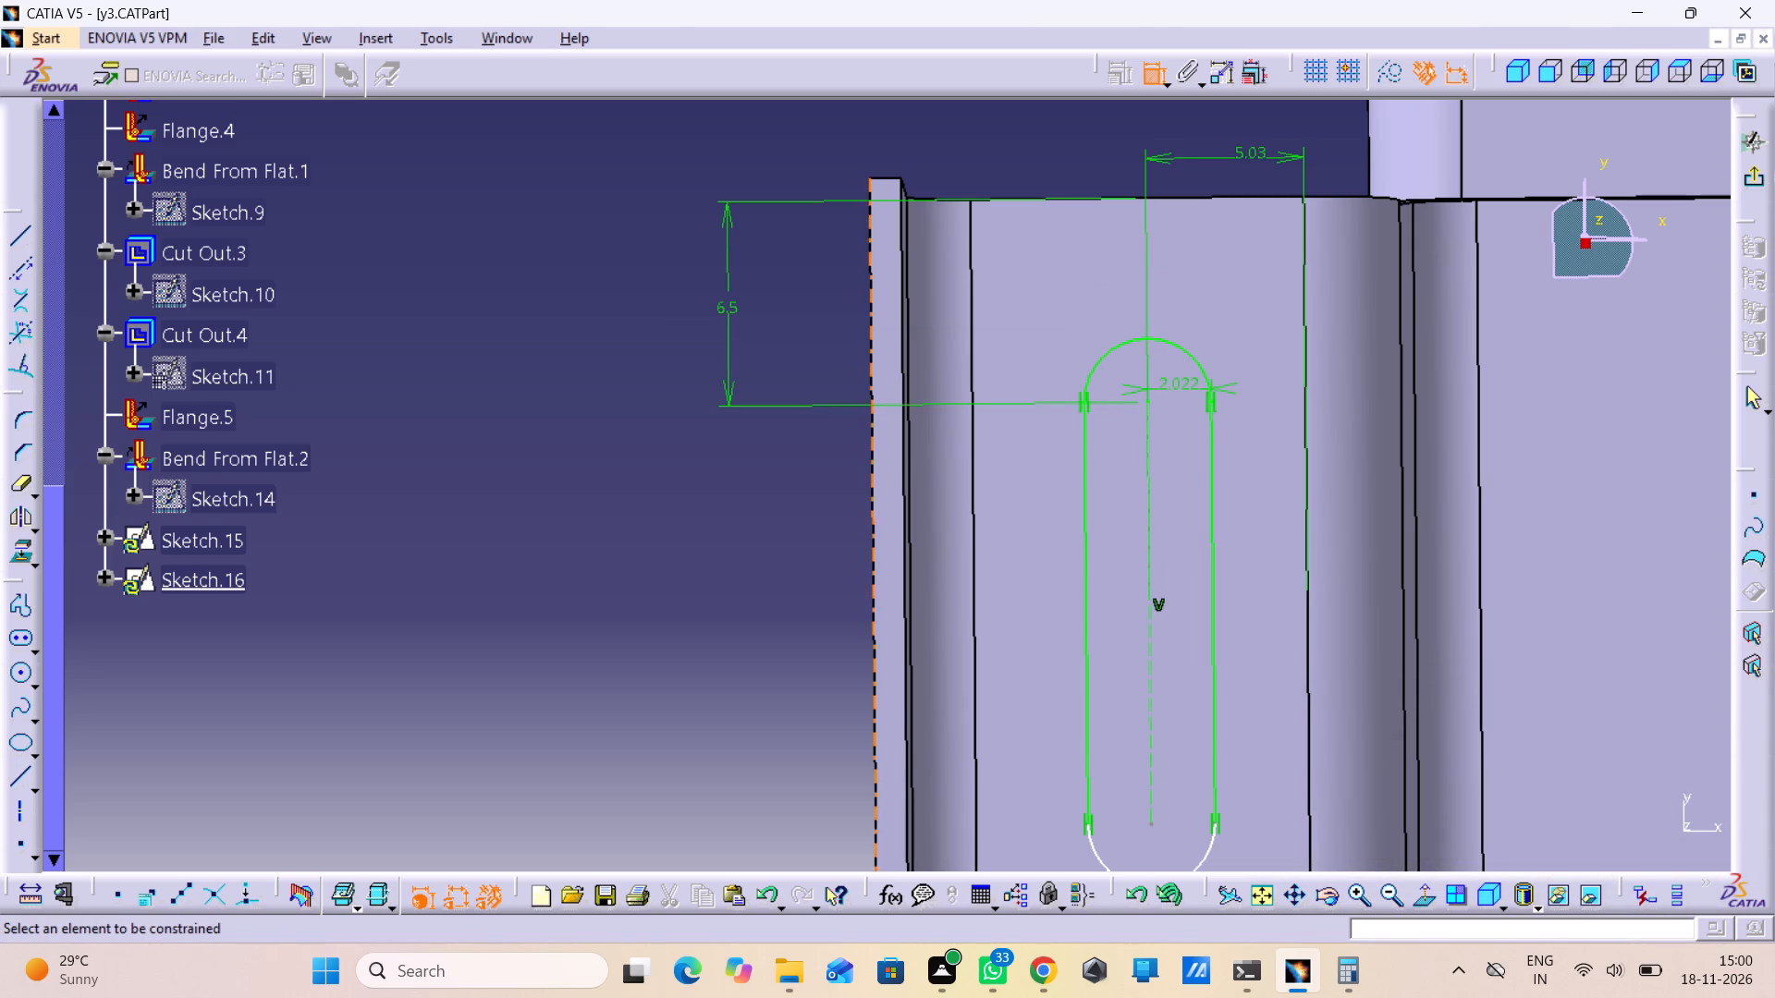
# Dimension the slot's straight side, set its length to 12 mm, and finish constraining.
pyautogui.moveTo(1088, 561); pyautogui.dragTo(998, 596)
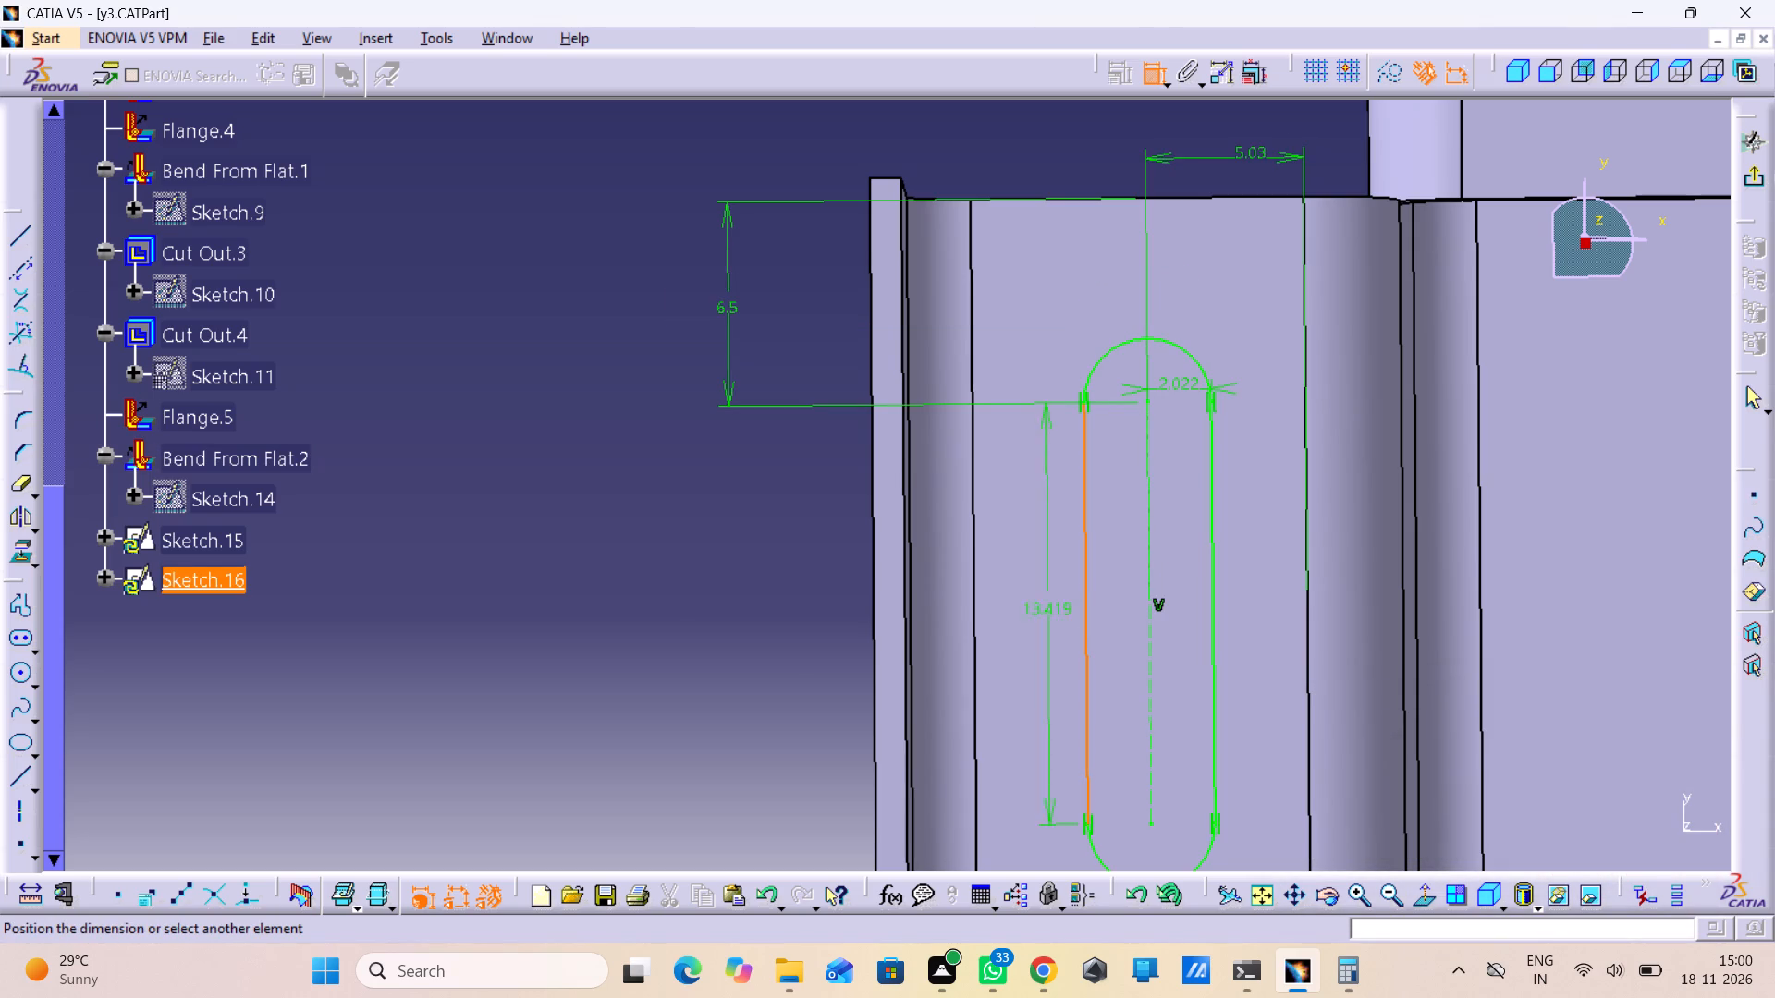
pyautogui.tripleClick(679, 605)
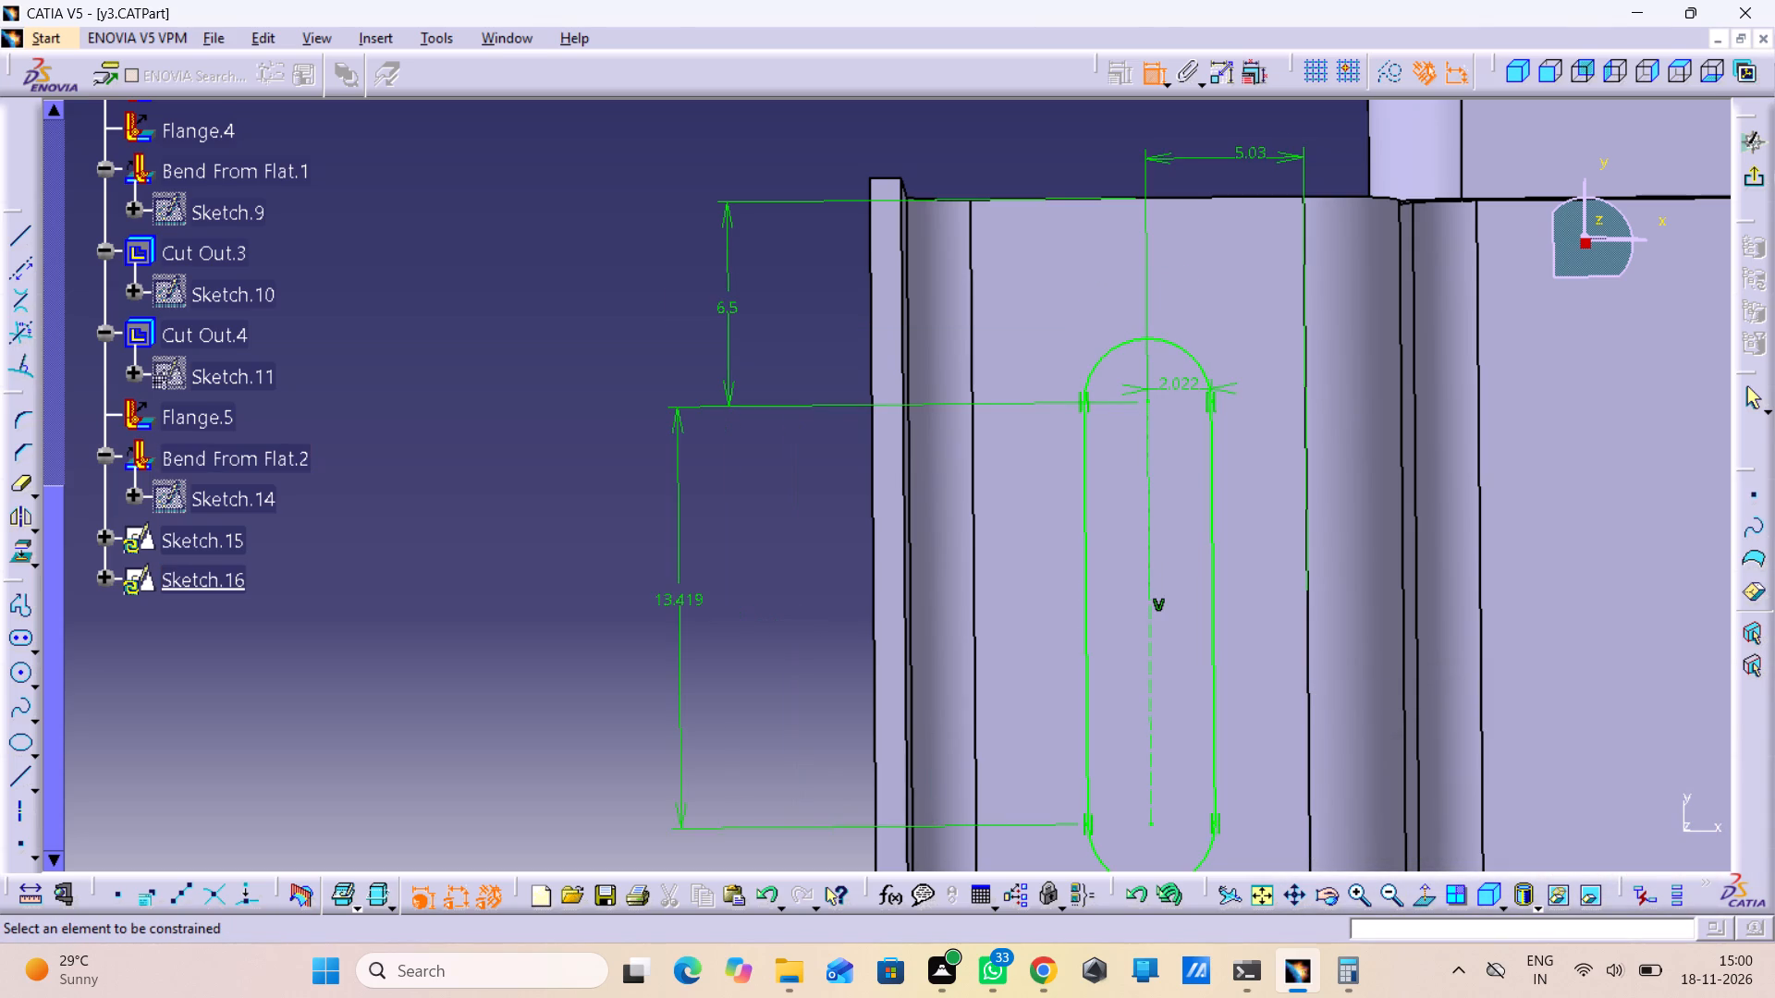
pyautogui.click(679, 605)
pyautogui.doubleClick(679, 605)
pyautogui.write('12')
pyautogui.press('Return')
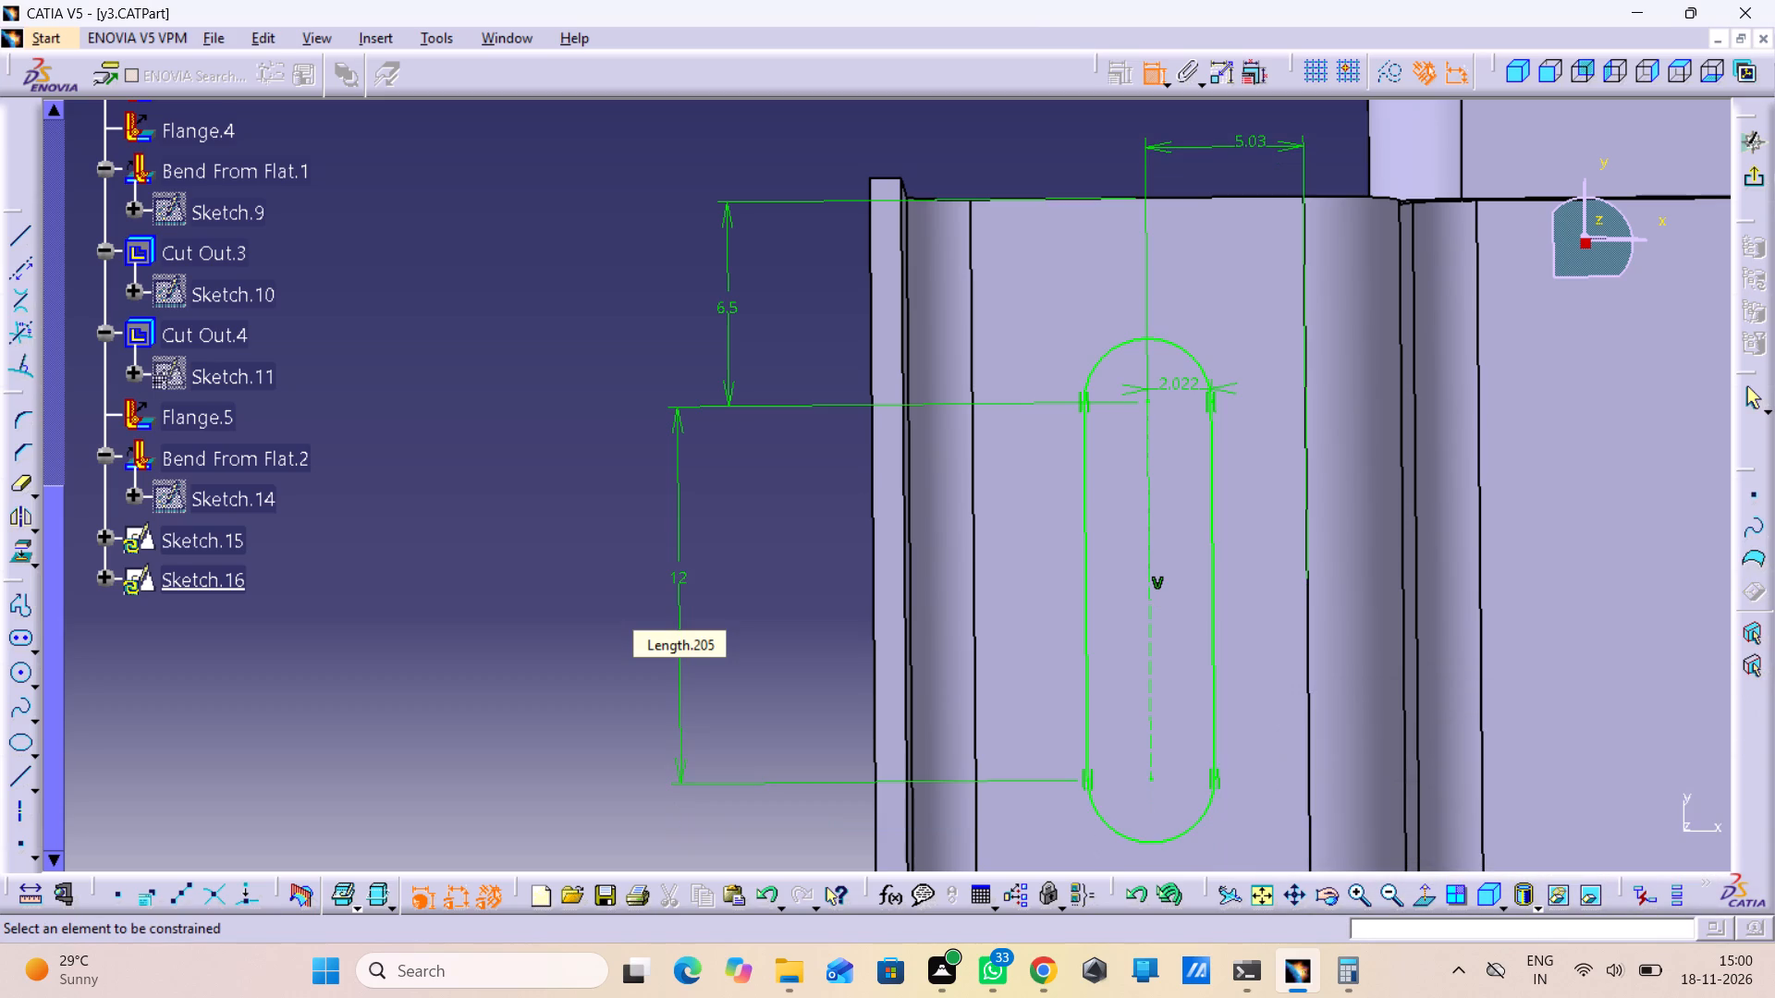
pyautogui.moveTo(1009, 721); pyautogui.dragTo(1020, 802, button='middle')
pyautogui.rightClick(1009, 721)
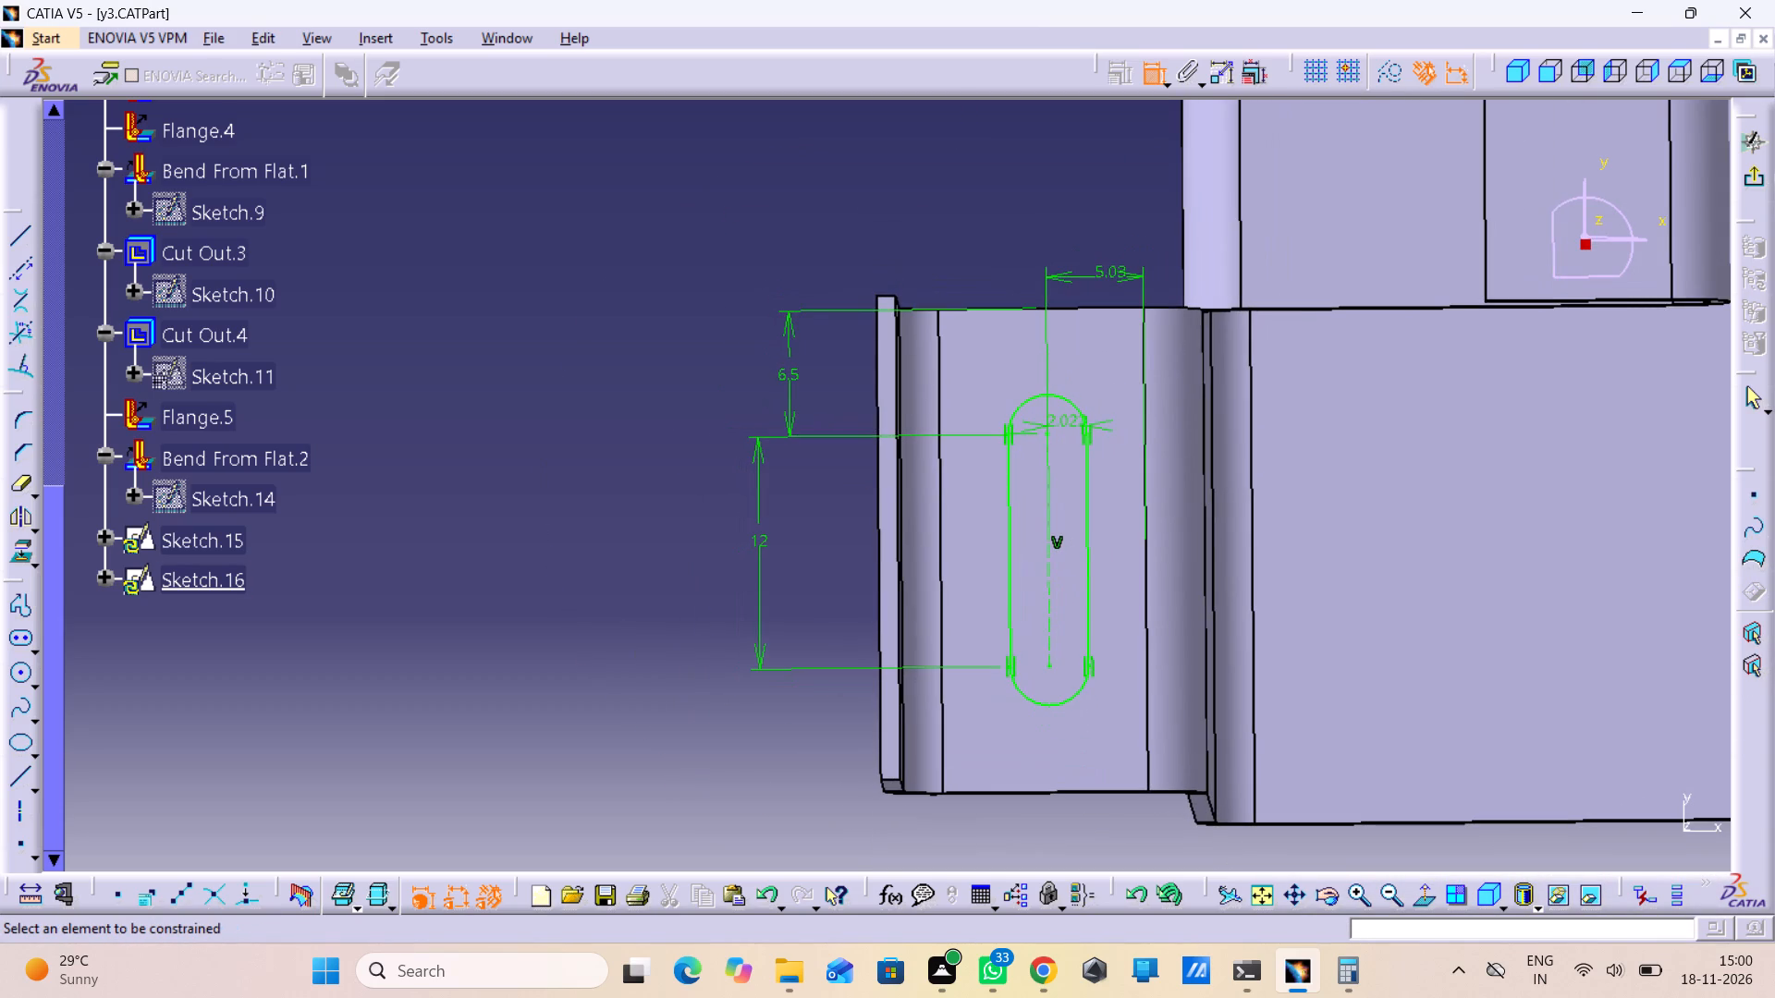
pyautogui.click(1155, 72)
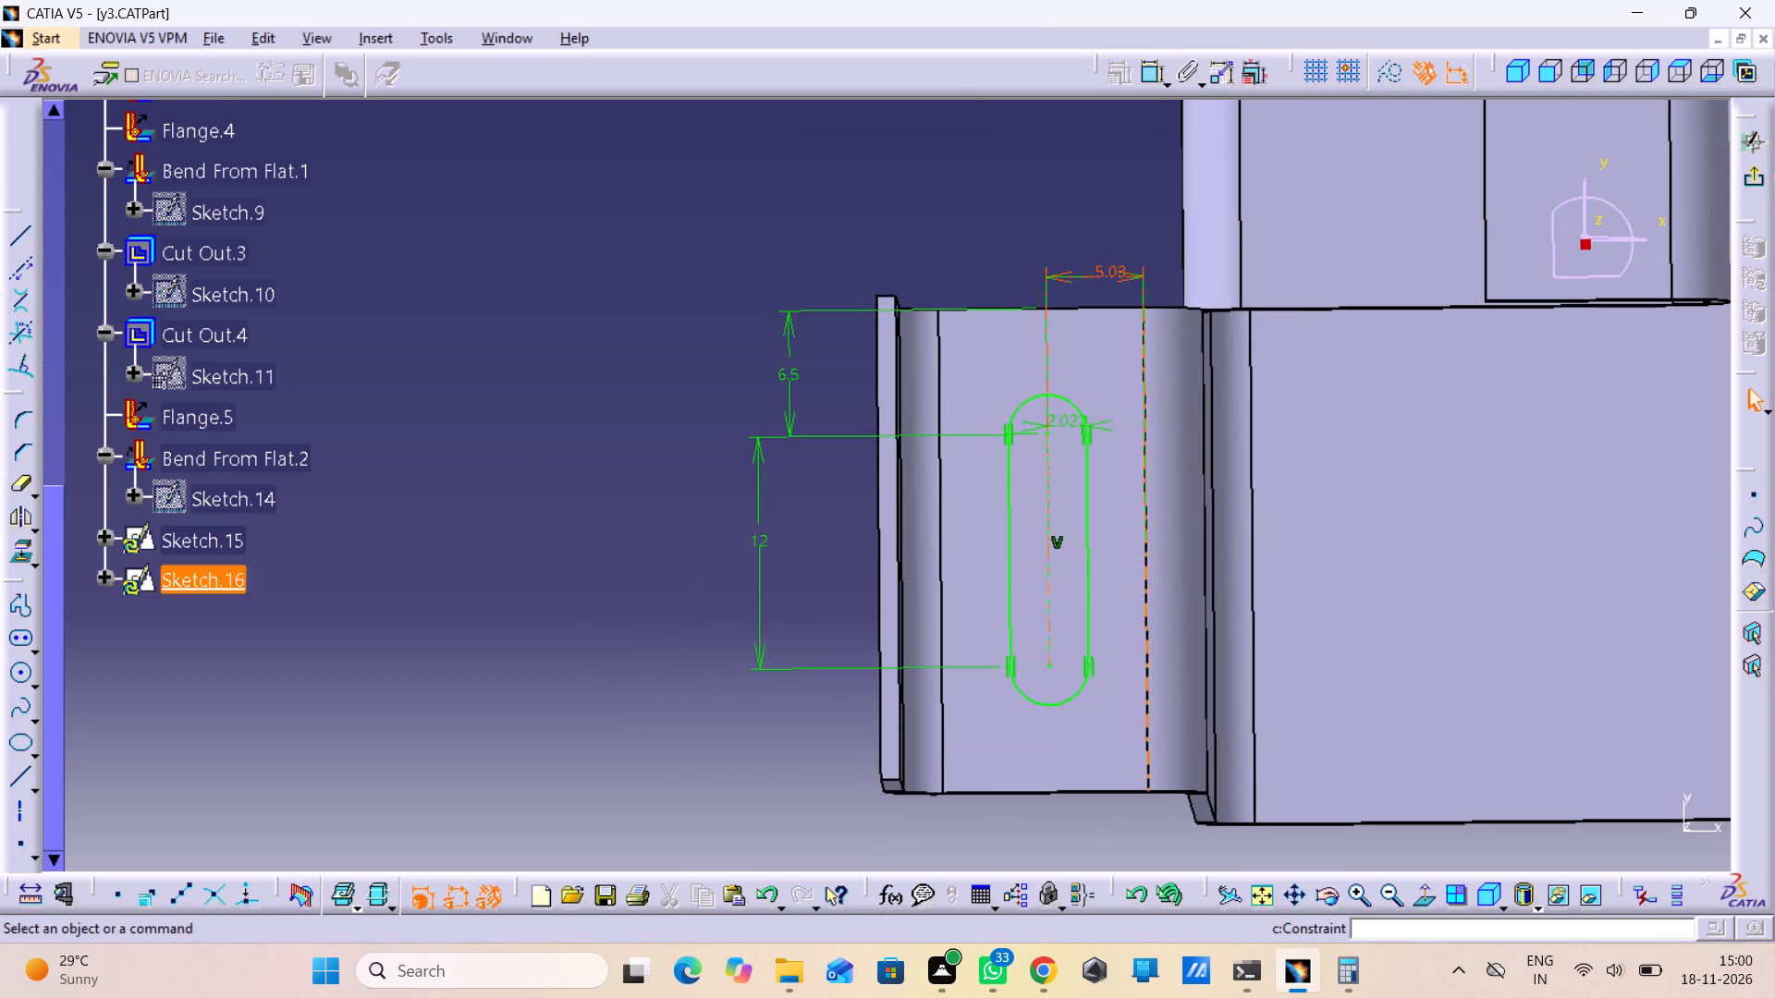
# Set the slot's radius to 2.77 mm.
pyautogui.doubleClick(1057, 419)
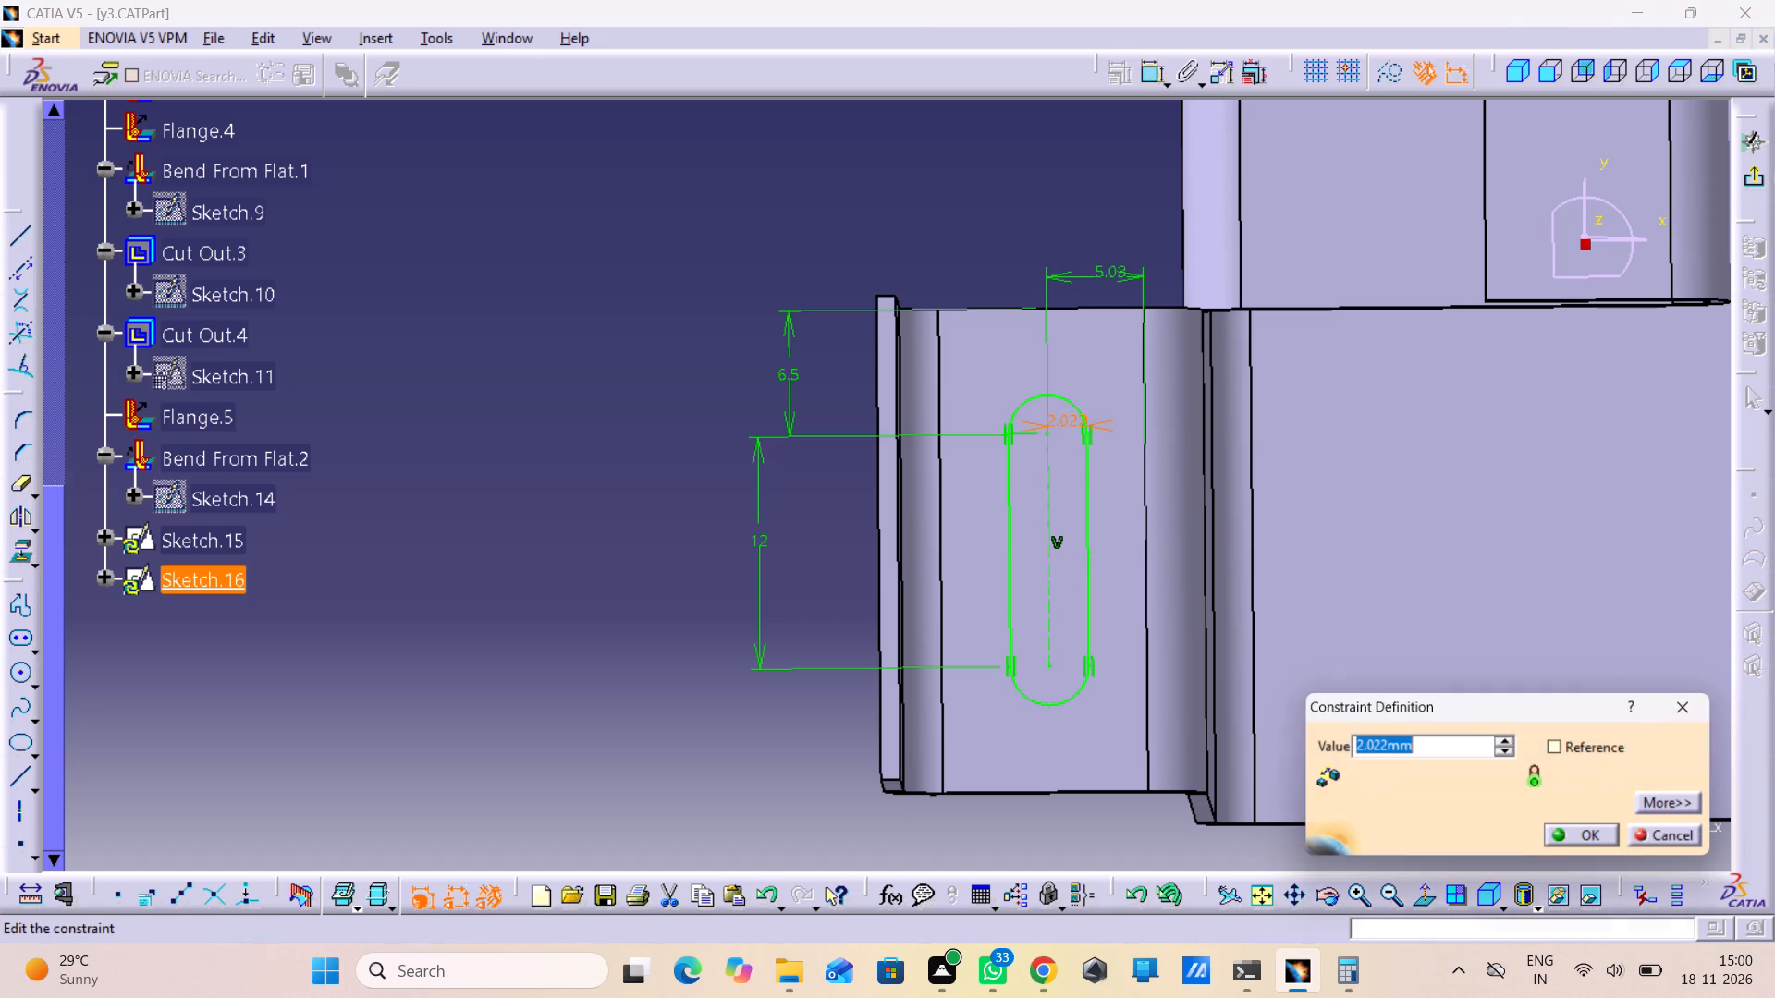
pyautogui.write('2.77')
pyautogui.press('Return')
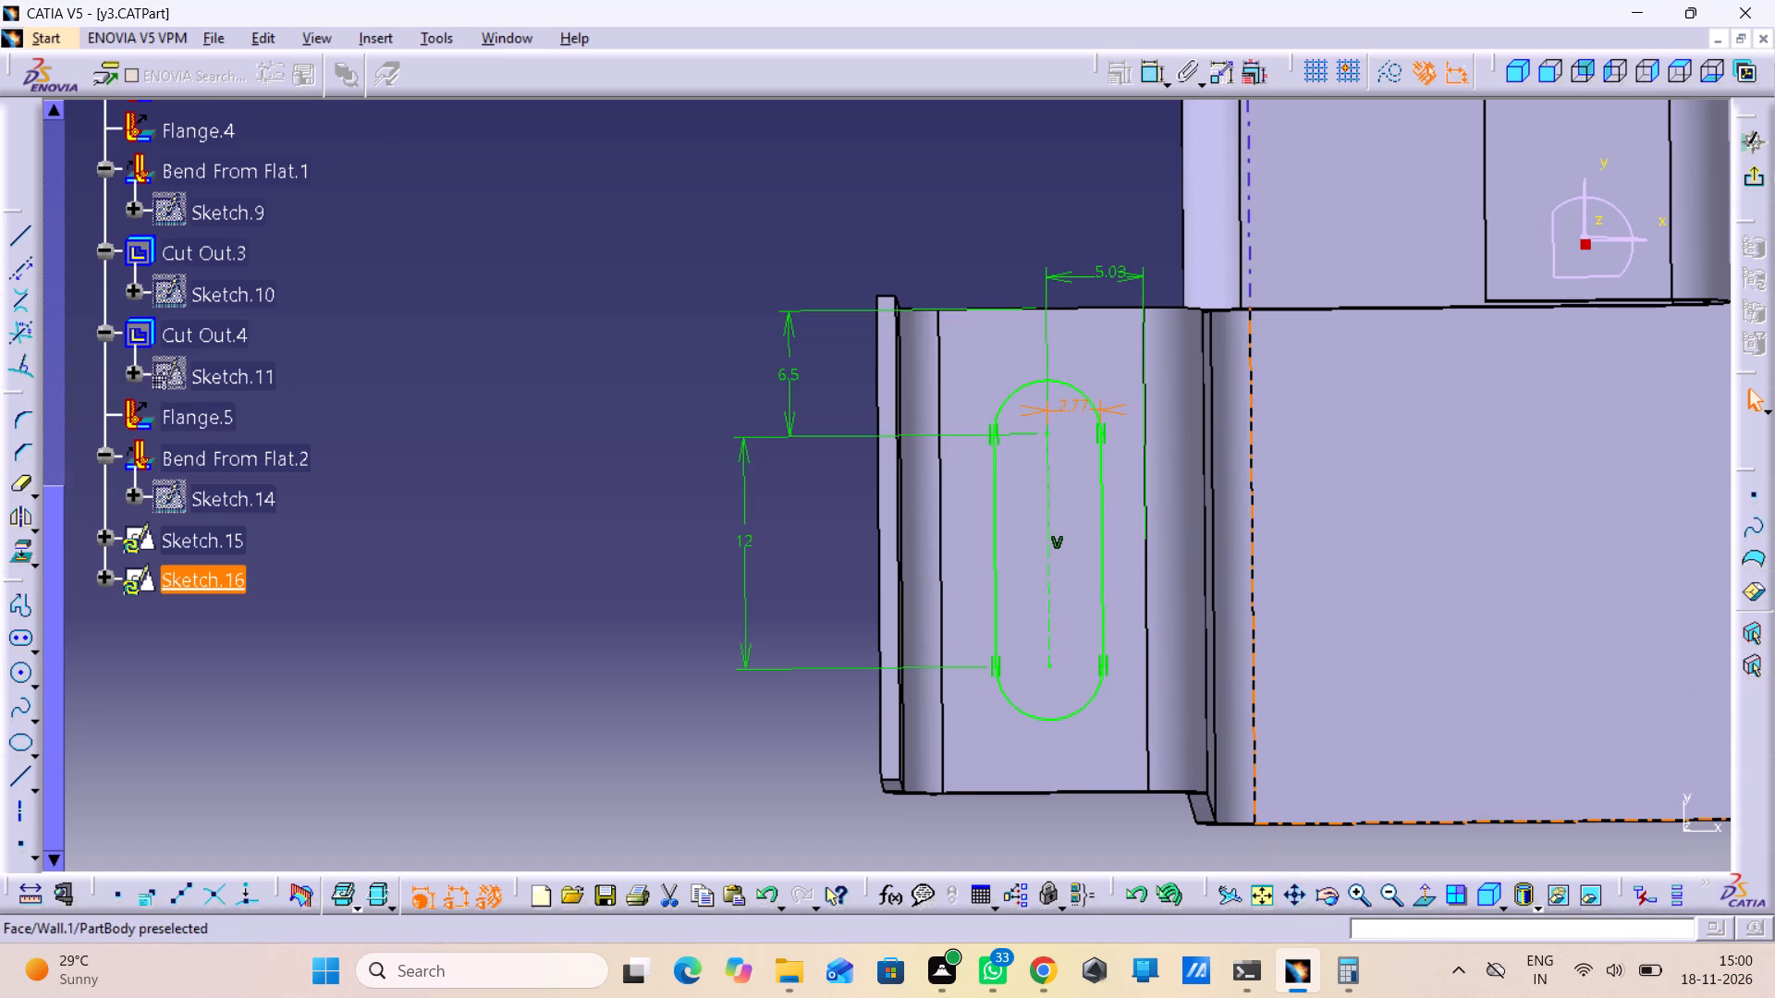
# Exit the sketch and cut the Sketch.16 slot through the flange as a Sheetmetal standard cutout, Up to next.
pyautogui.click(1764, 179)
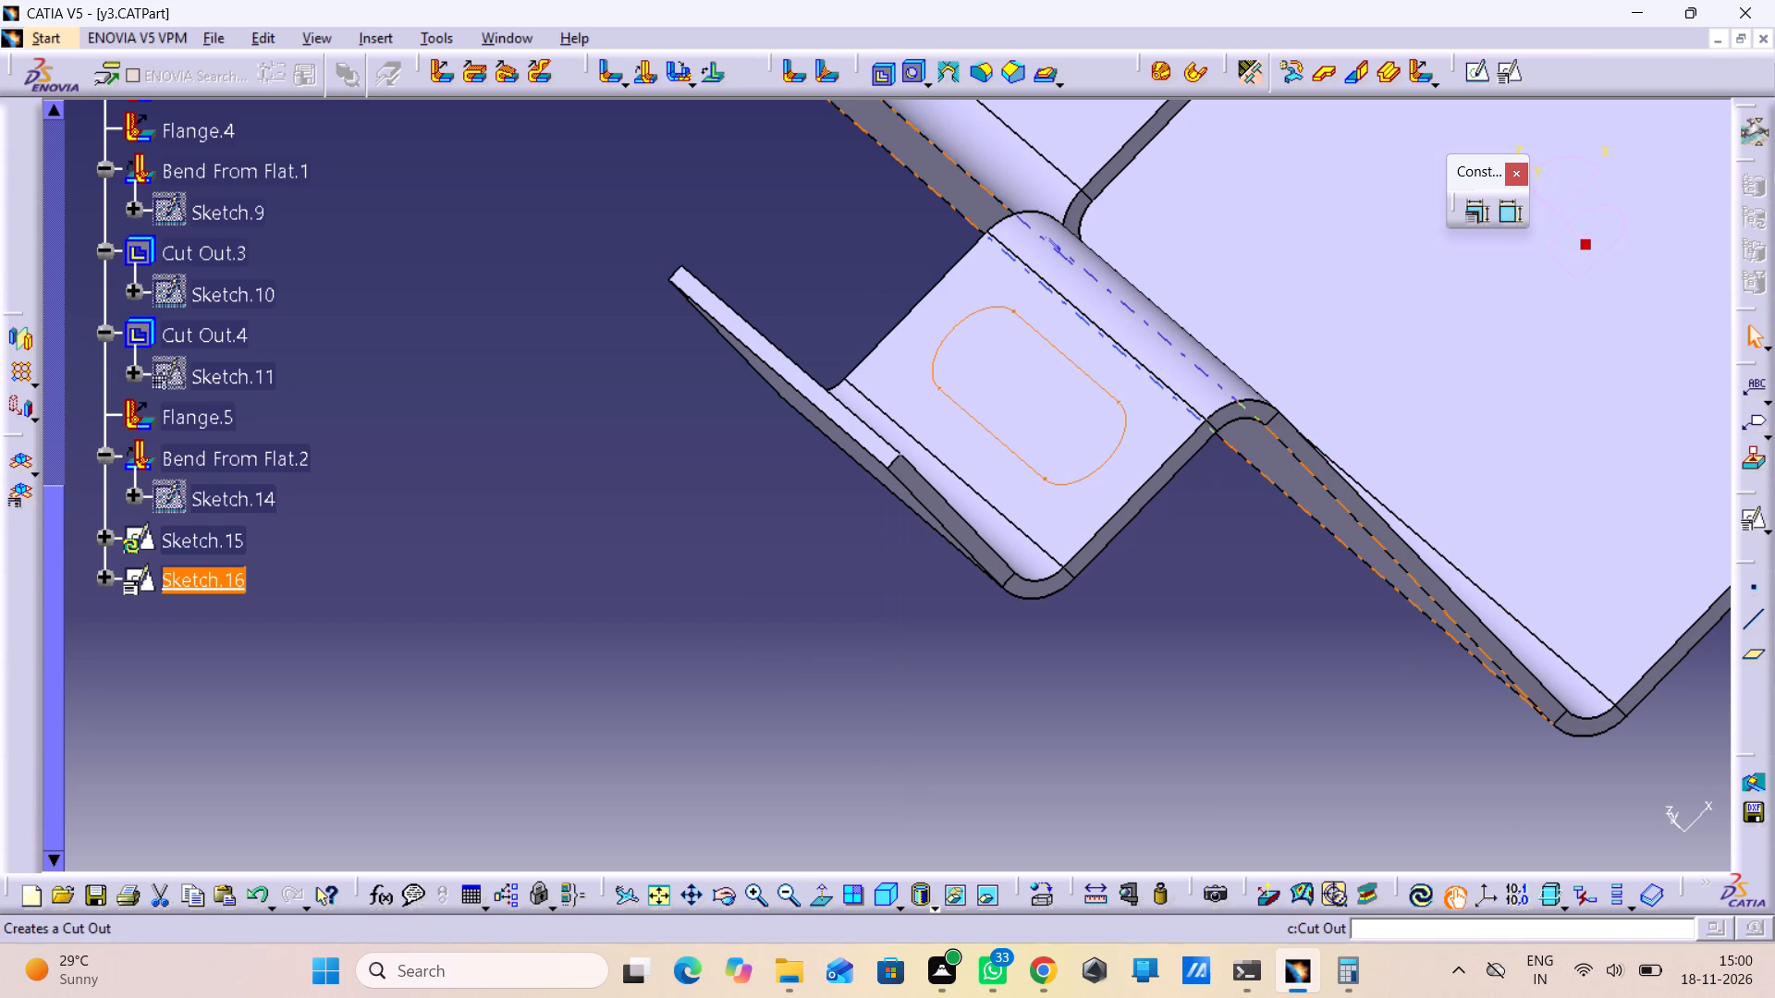
pyautogui.click(884, 67)
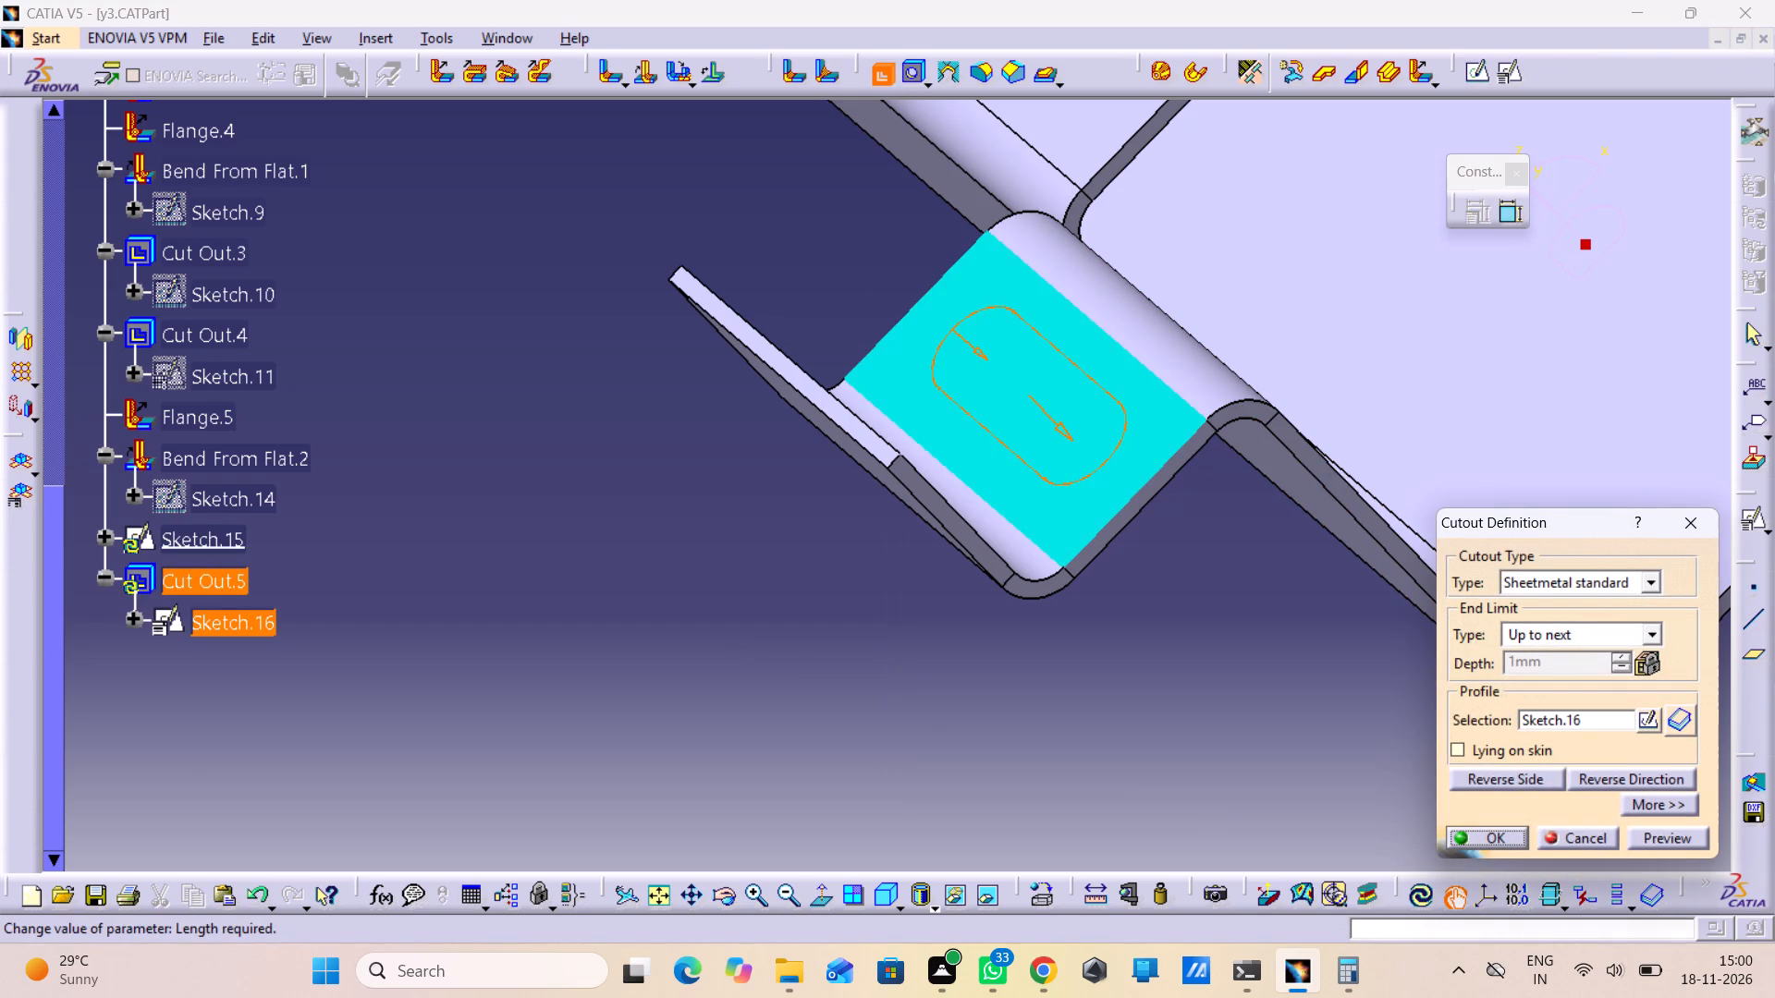
pyautogui.click(1503, 831)
pyautogui.click(1324, 757)
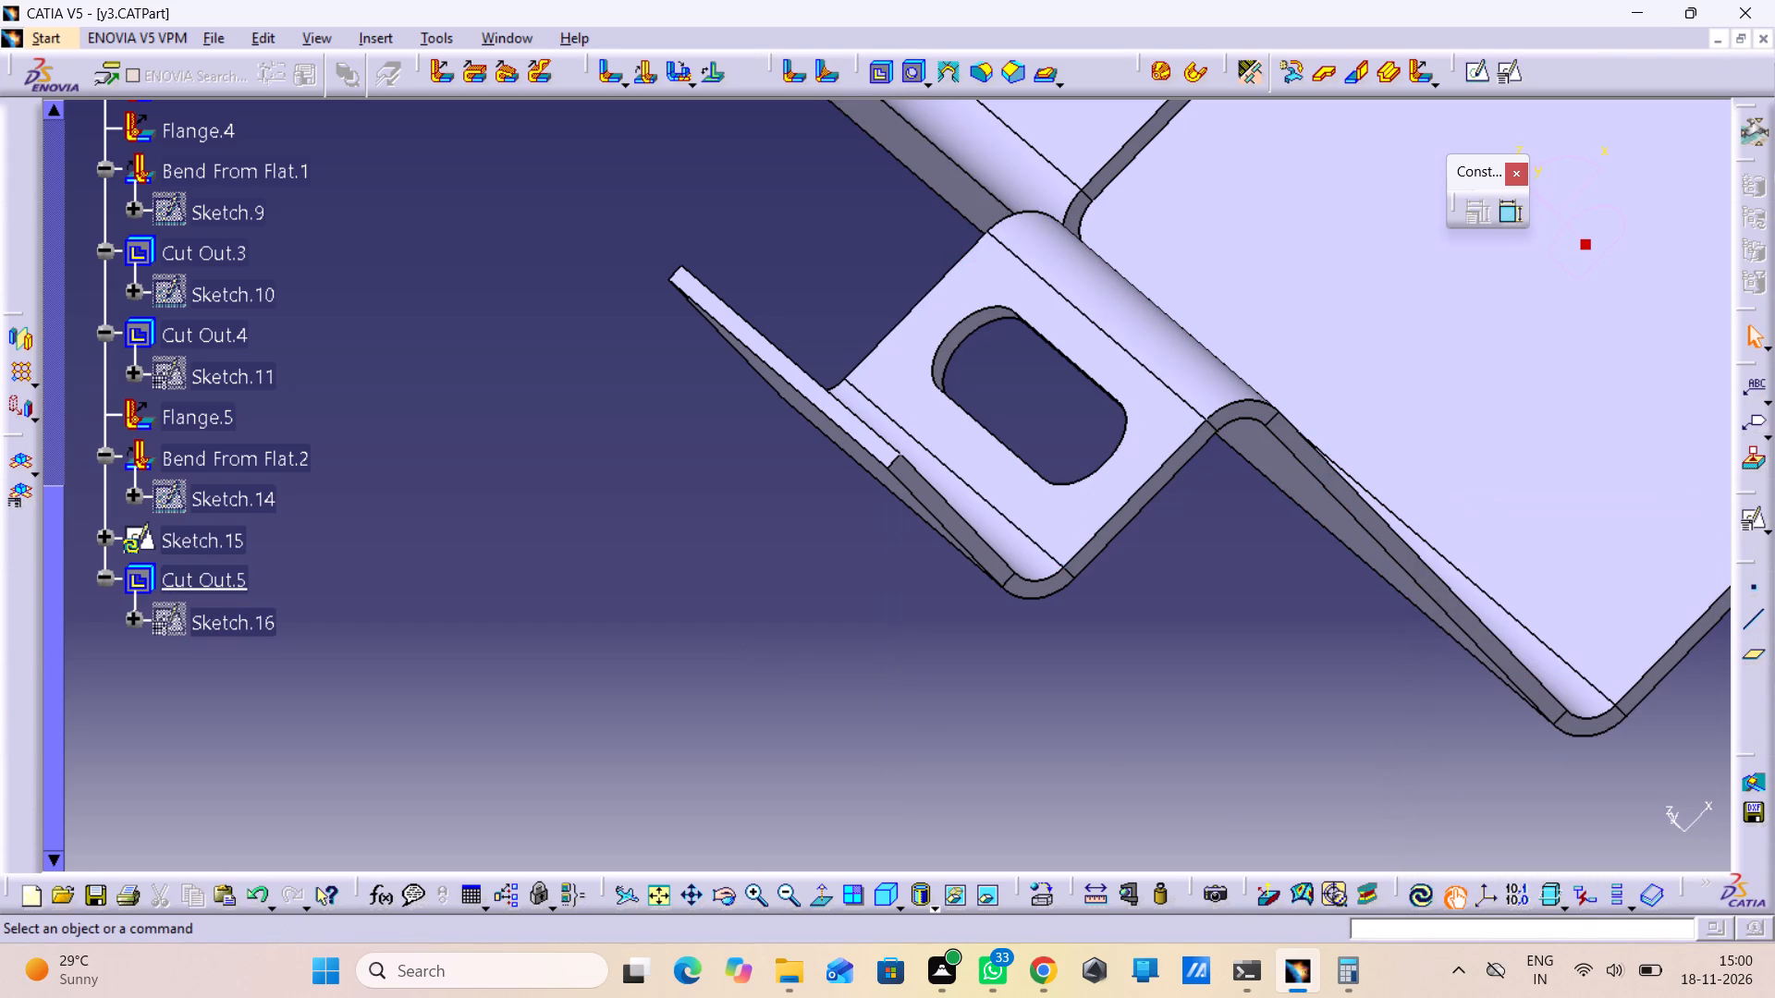
# Create a positioned sketch on the tab's upright bent face and draw a horizontal elongated hole with a radius of about 2.7 mm.
pyautogui.moveTo(1349, 736); pyautogui.dragTo(891, 724, button='middle')
pyautogui.moveTo(1349, 736); pyautogui.dragTo(891, 724, button='right')
pyautogui.click(878, 346)
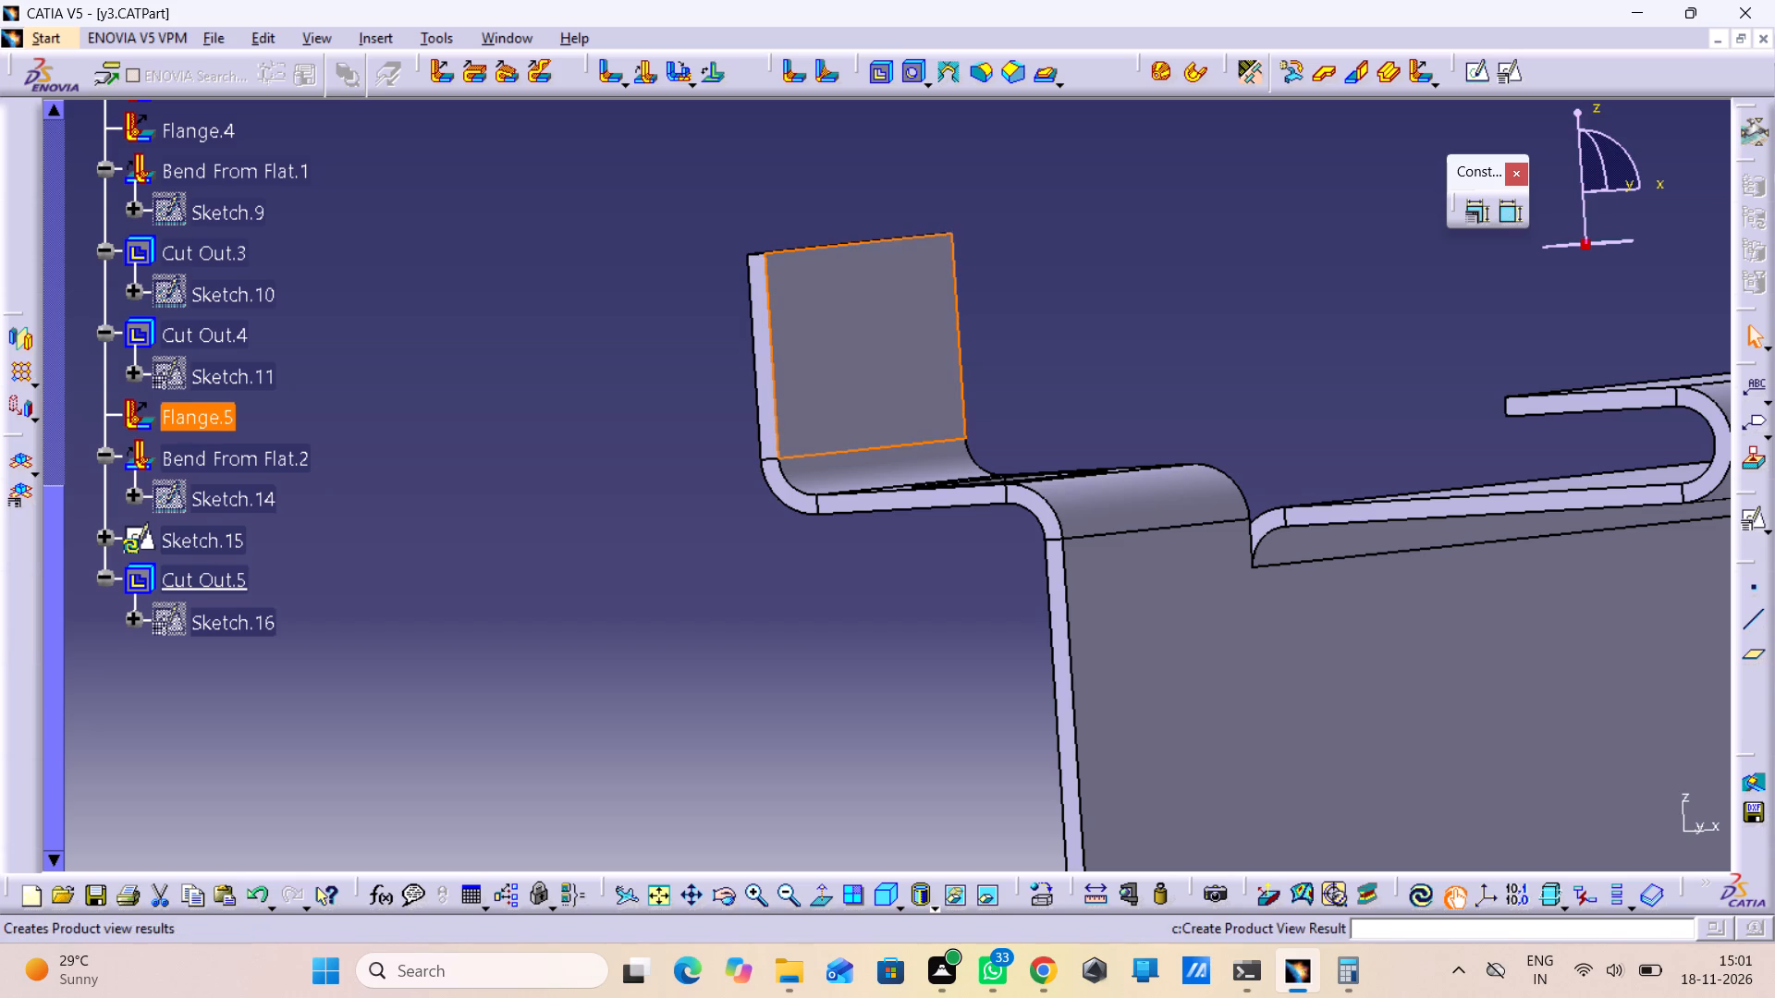
pyautogui.click(1512, 79)
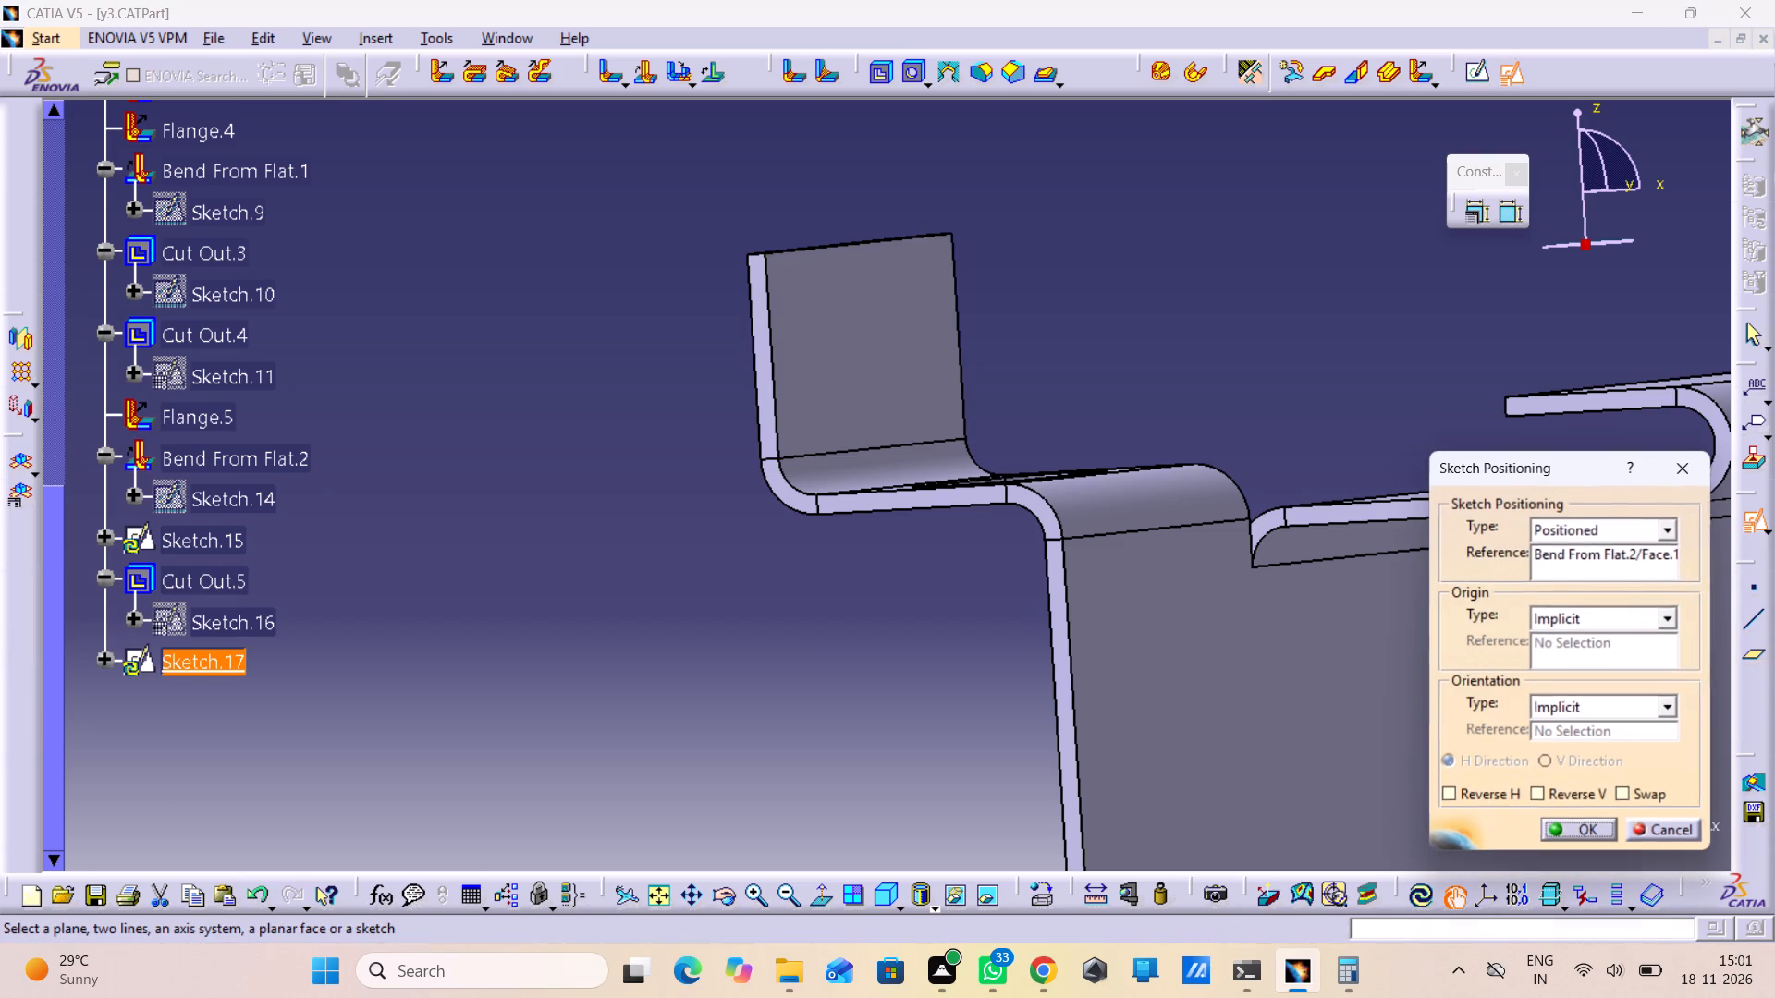
pyautogui.click(1577, 826)
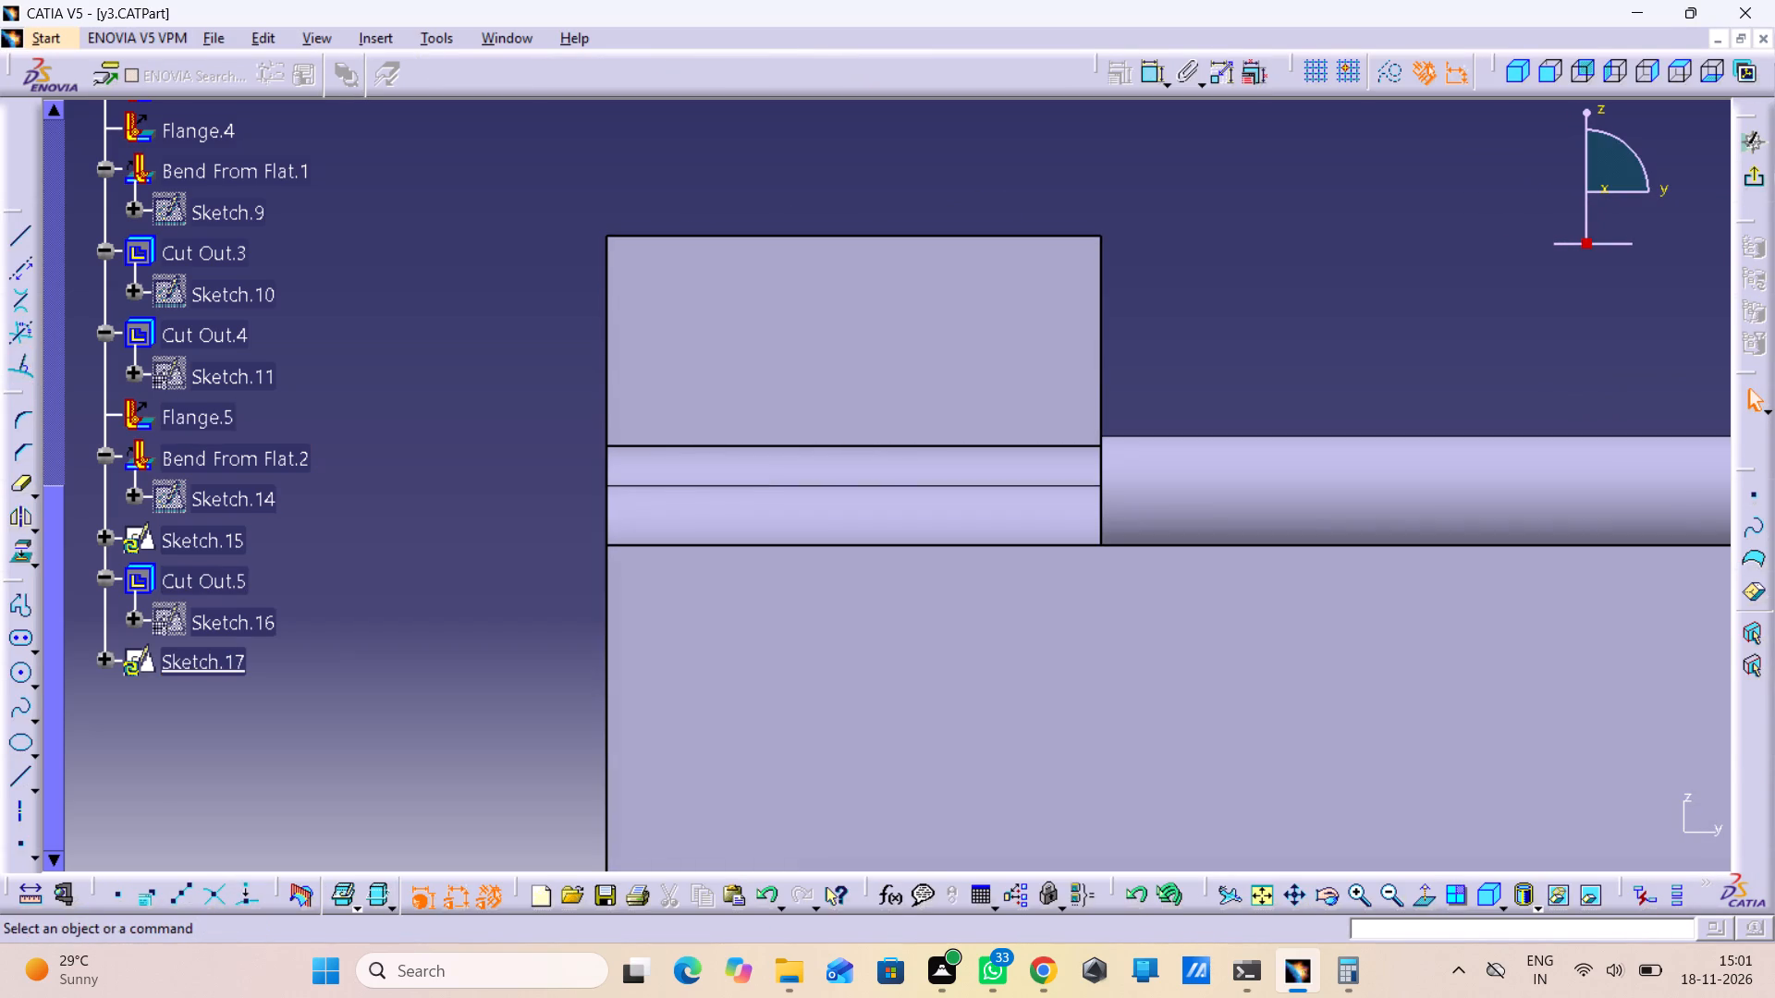
pyautogui.click(12, 637)
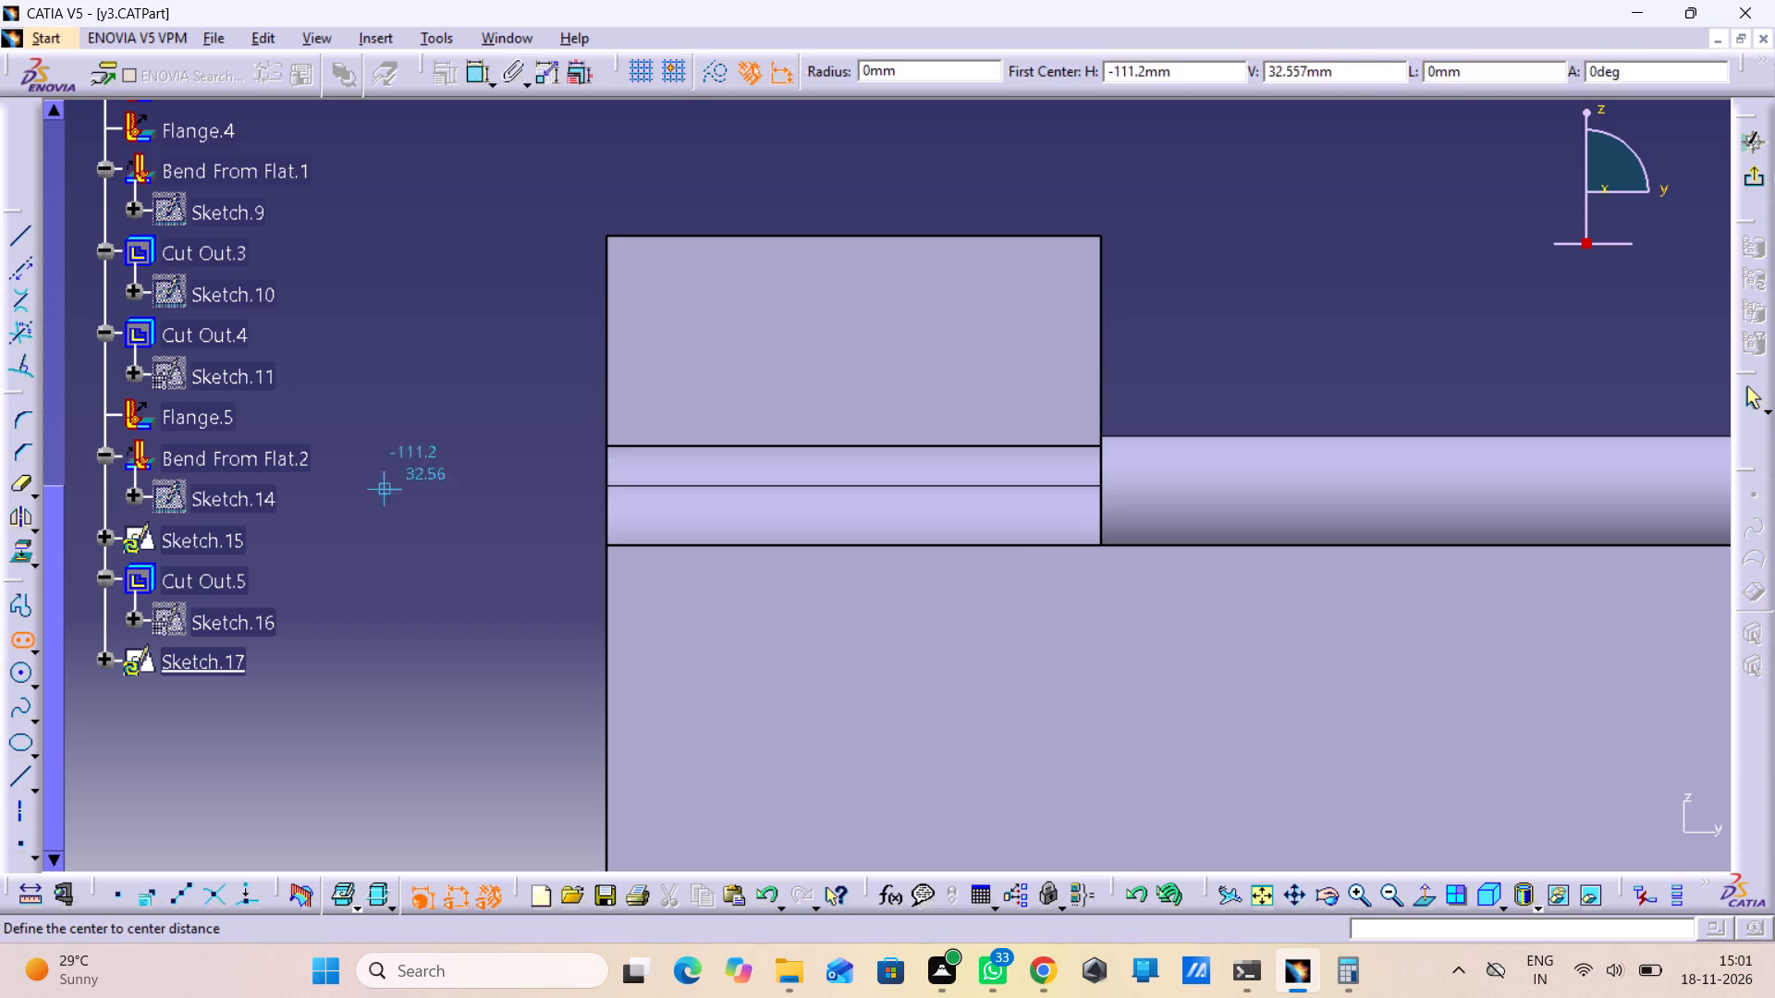
pyautogui.click(727, 343)
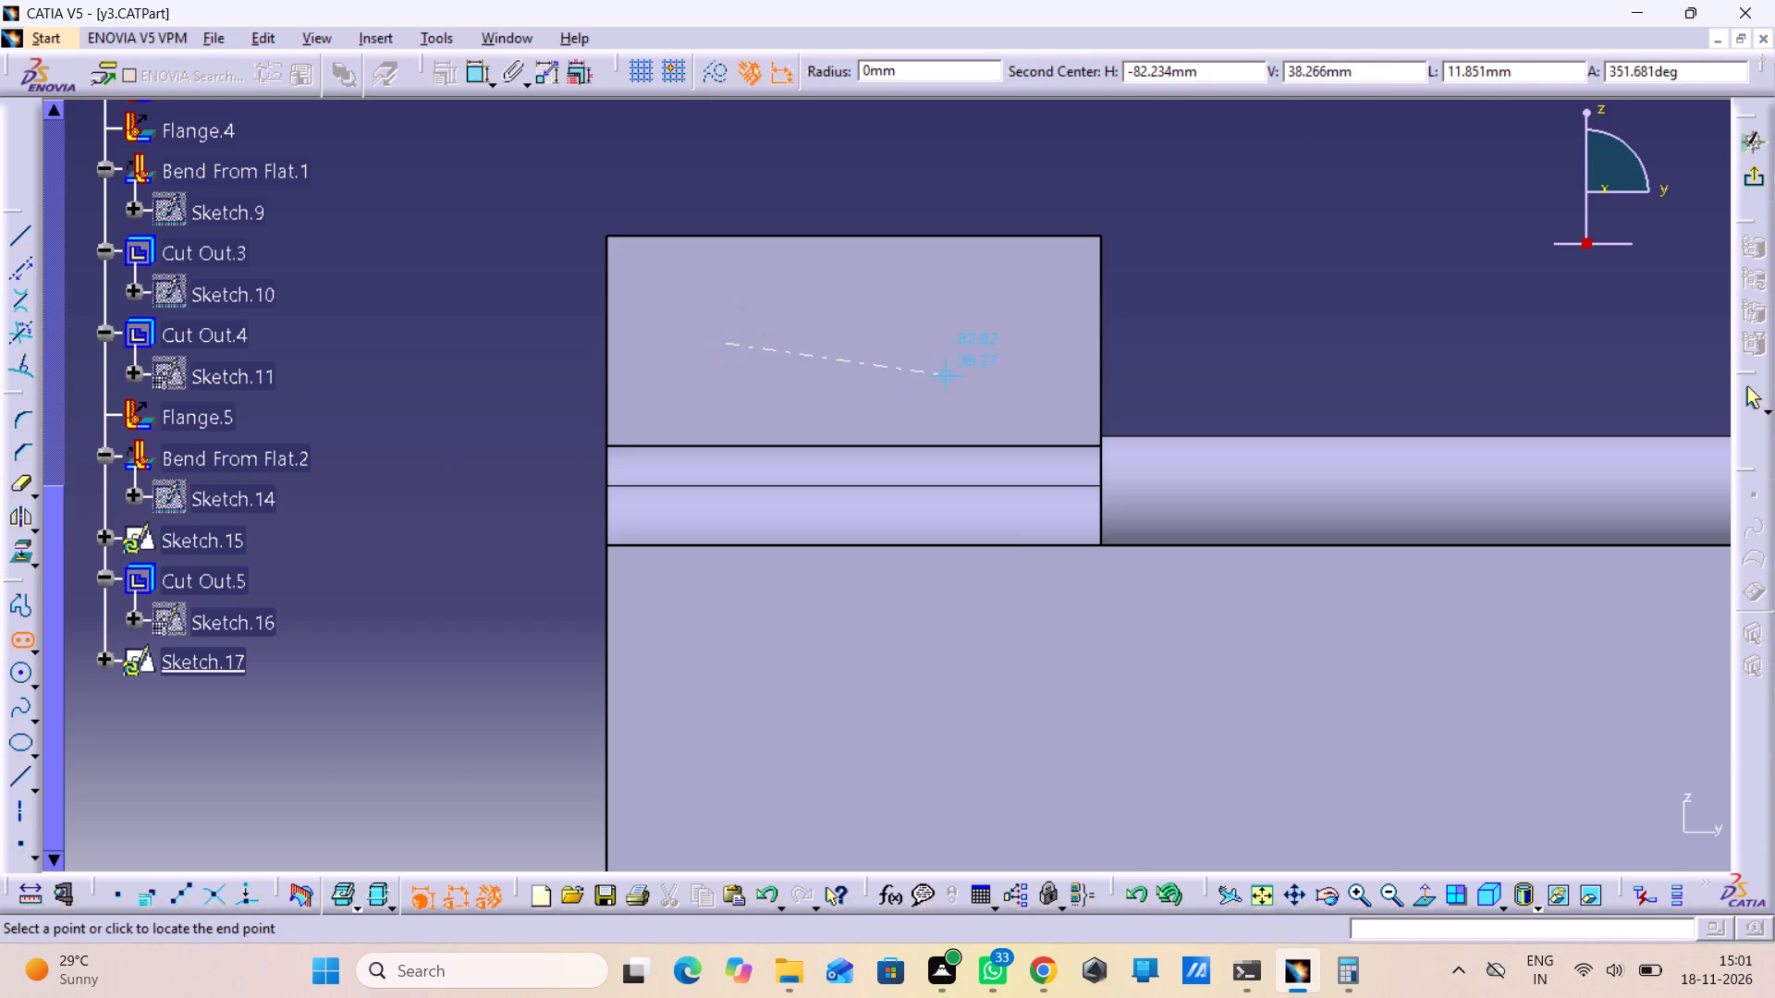
pyautogui.click(999, 349)
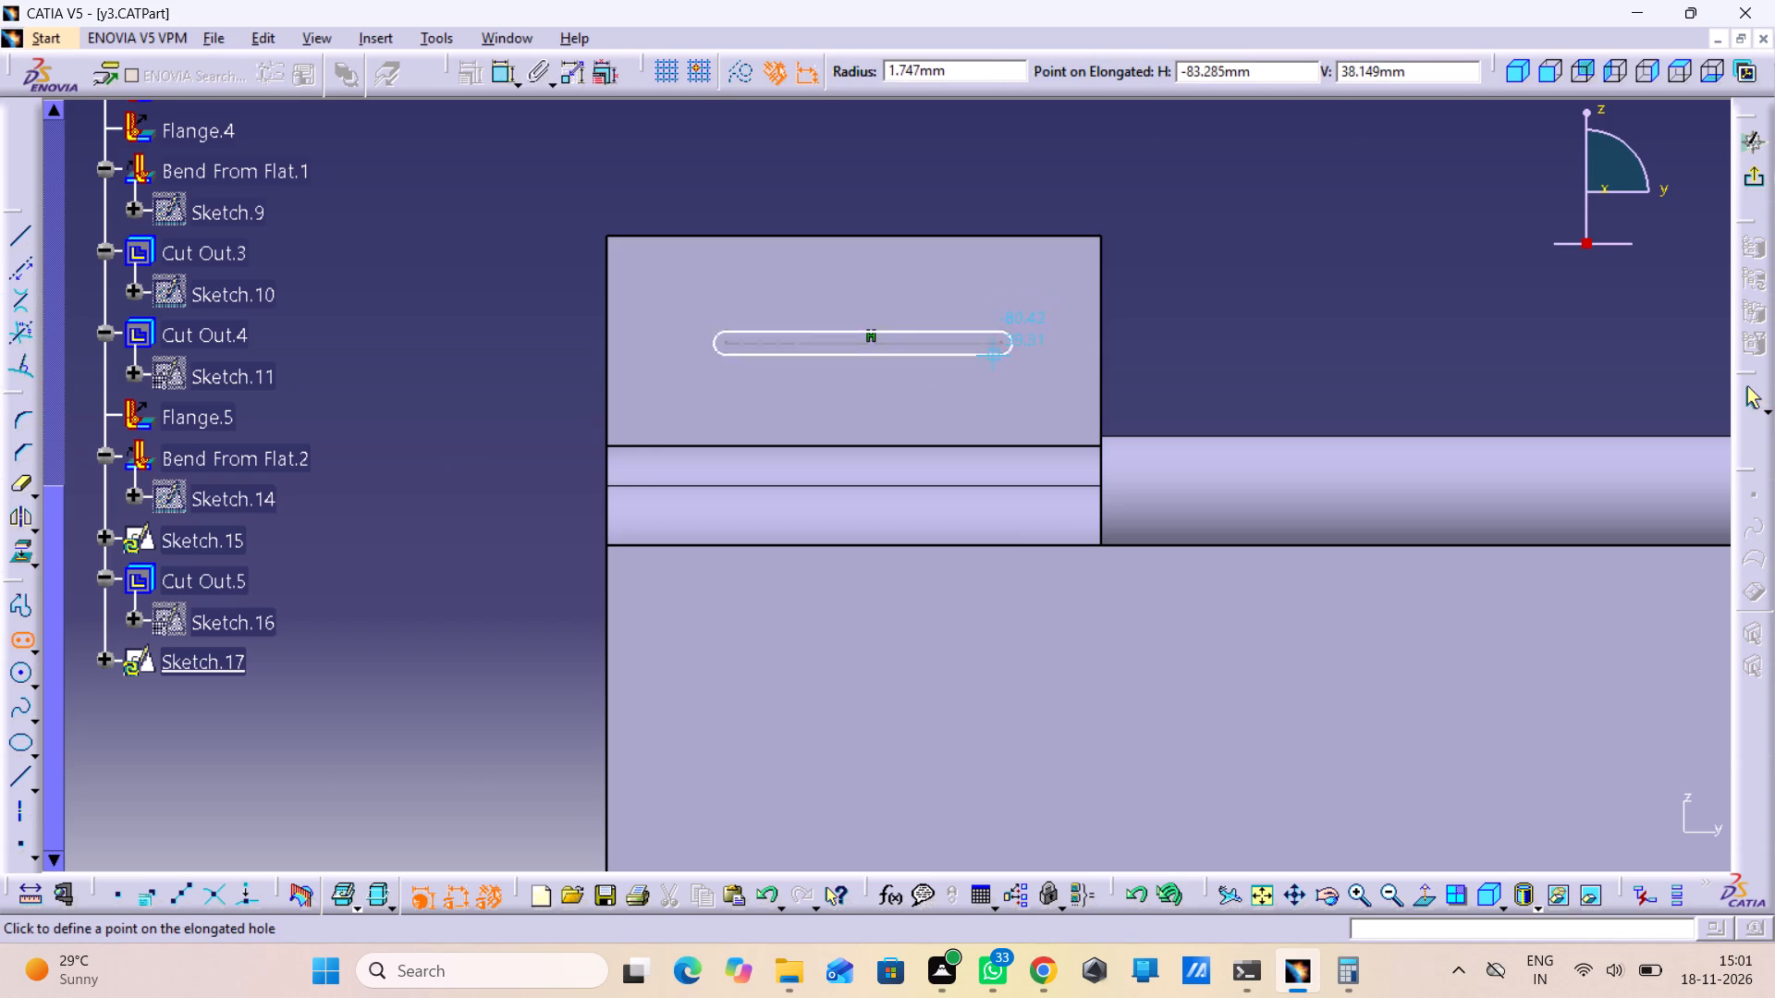
pyautogui.click(865, 396)
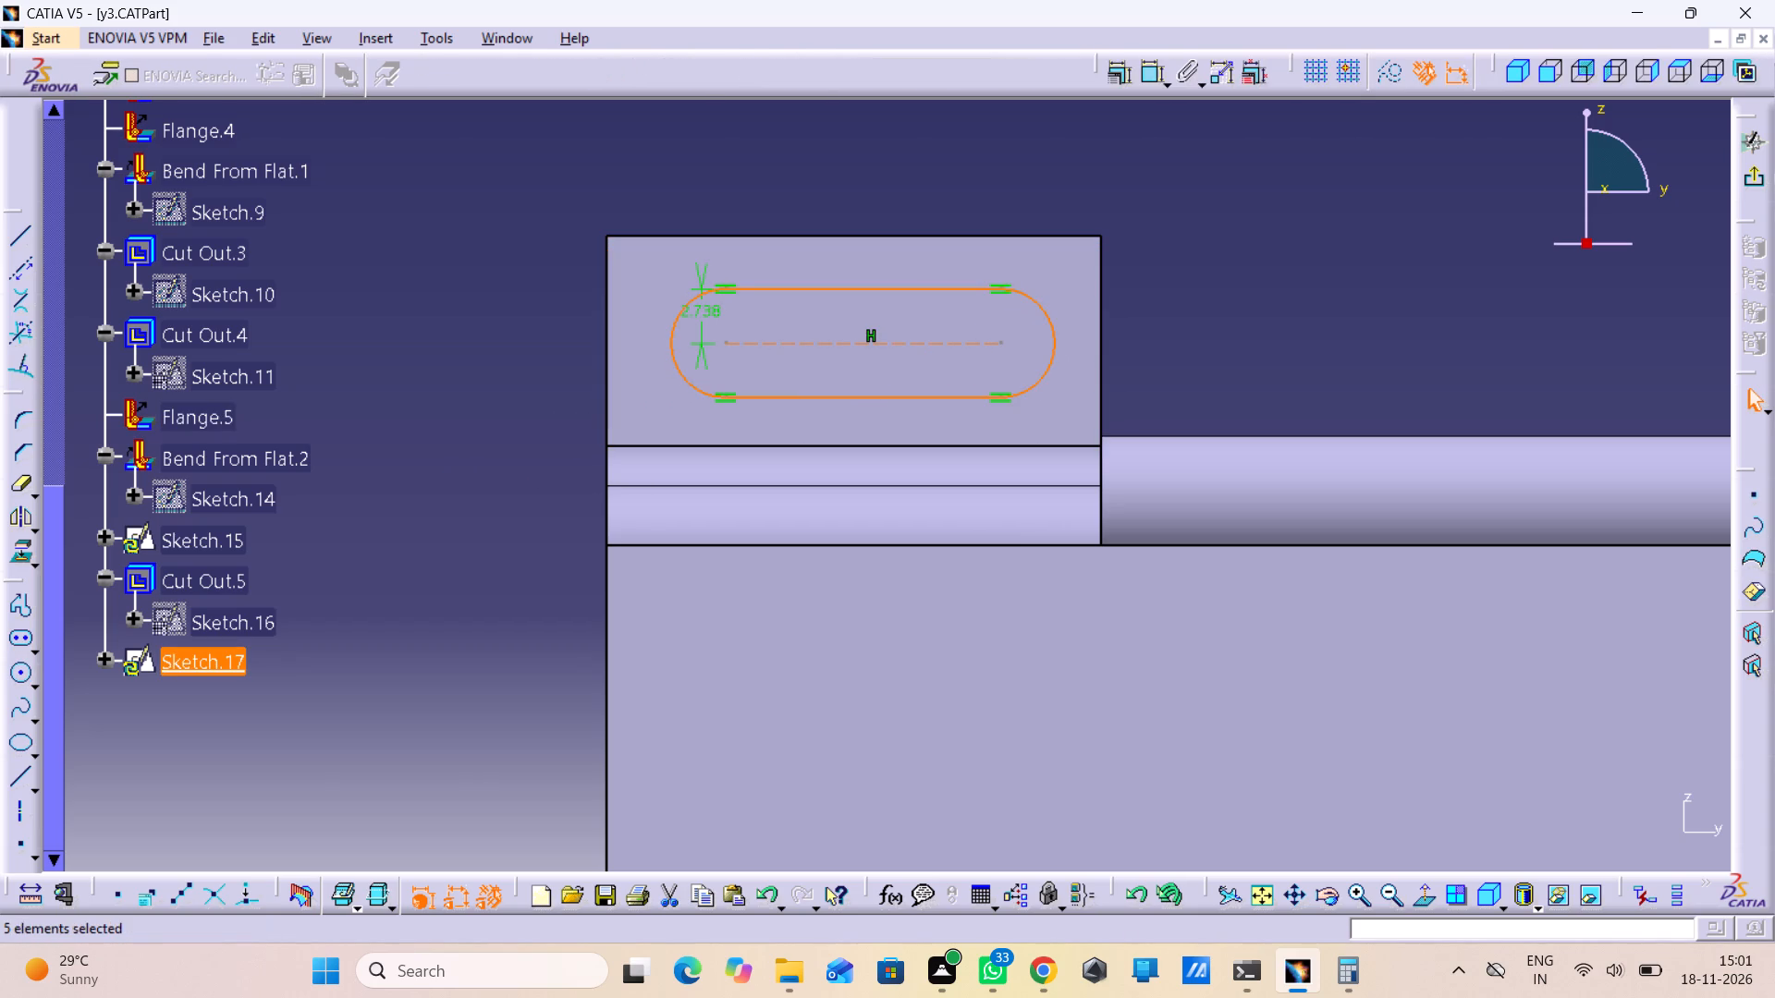
pyautogui.moveTo(484, 522); pyautogui.dragTo(505, 493)
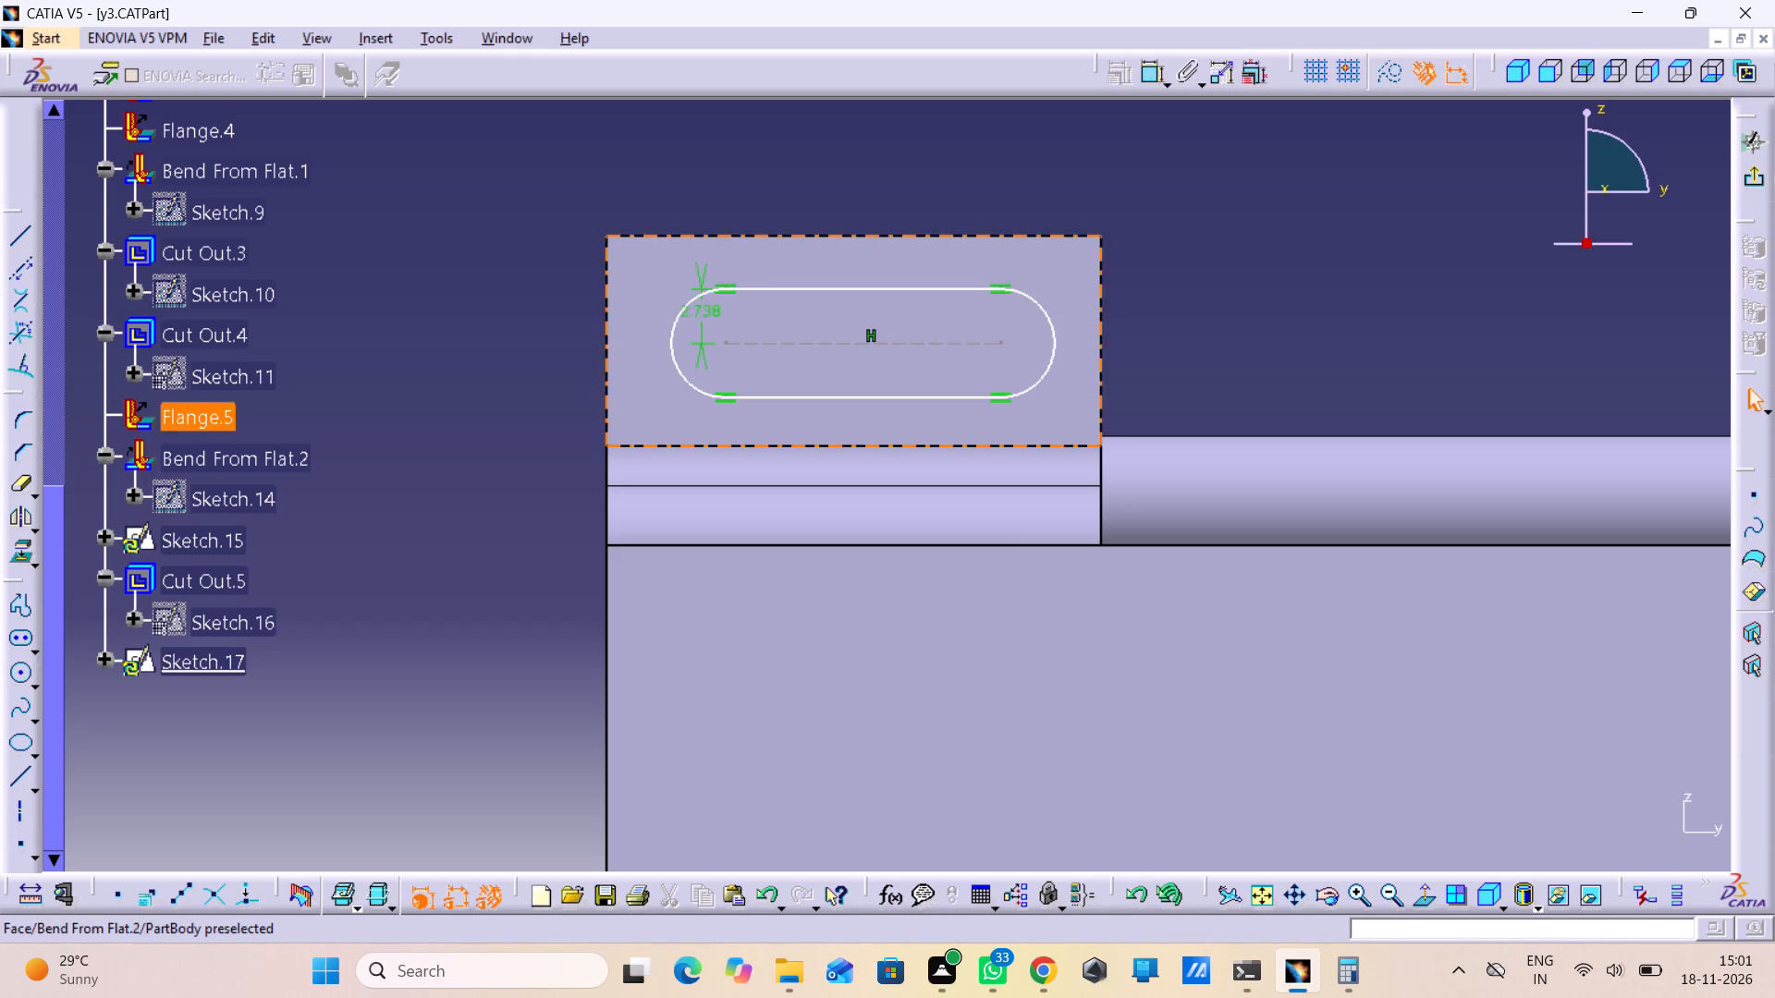
# Set the radius of the slot on the tab's upright face to 2.5 mm.
pyautogui.doubleClick(705, 313)
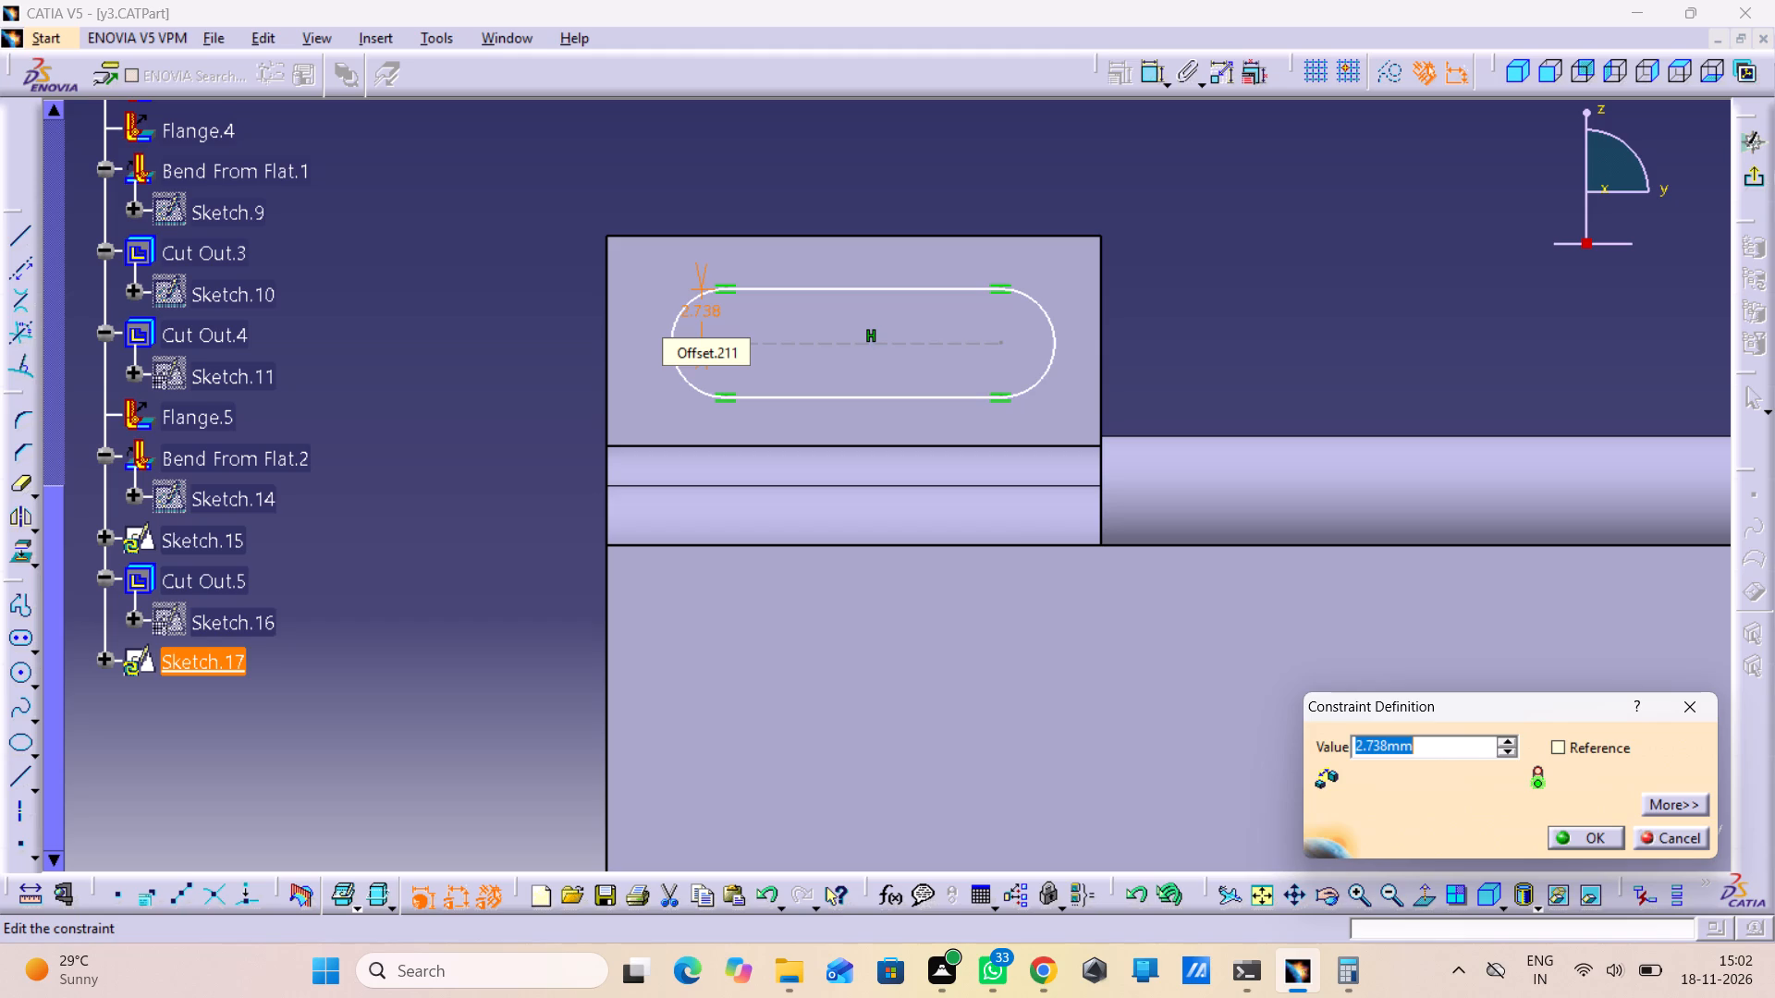
pyautogui.write('2.5')
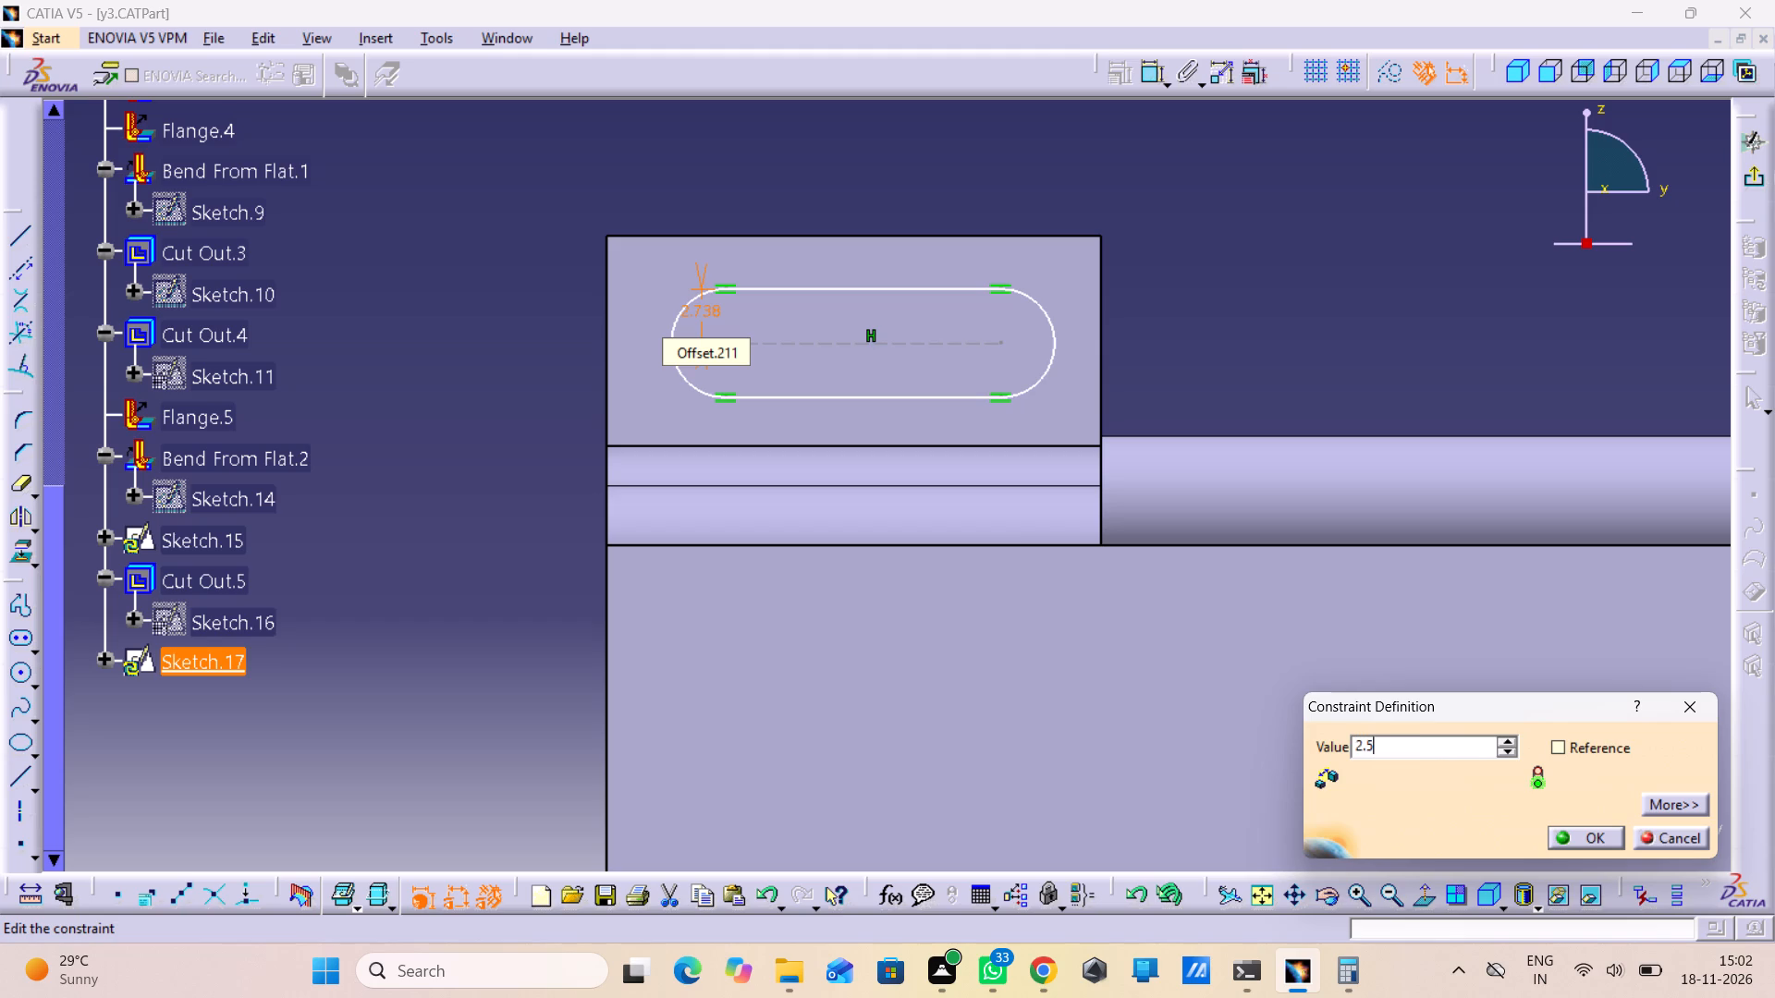
pyautogui.press('Return')
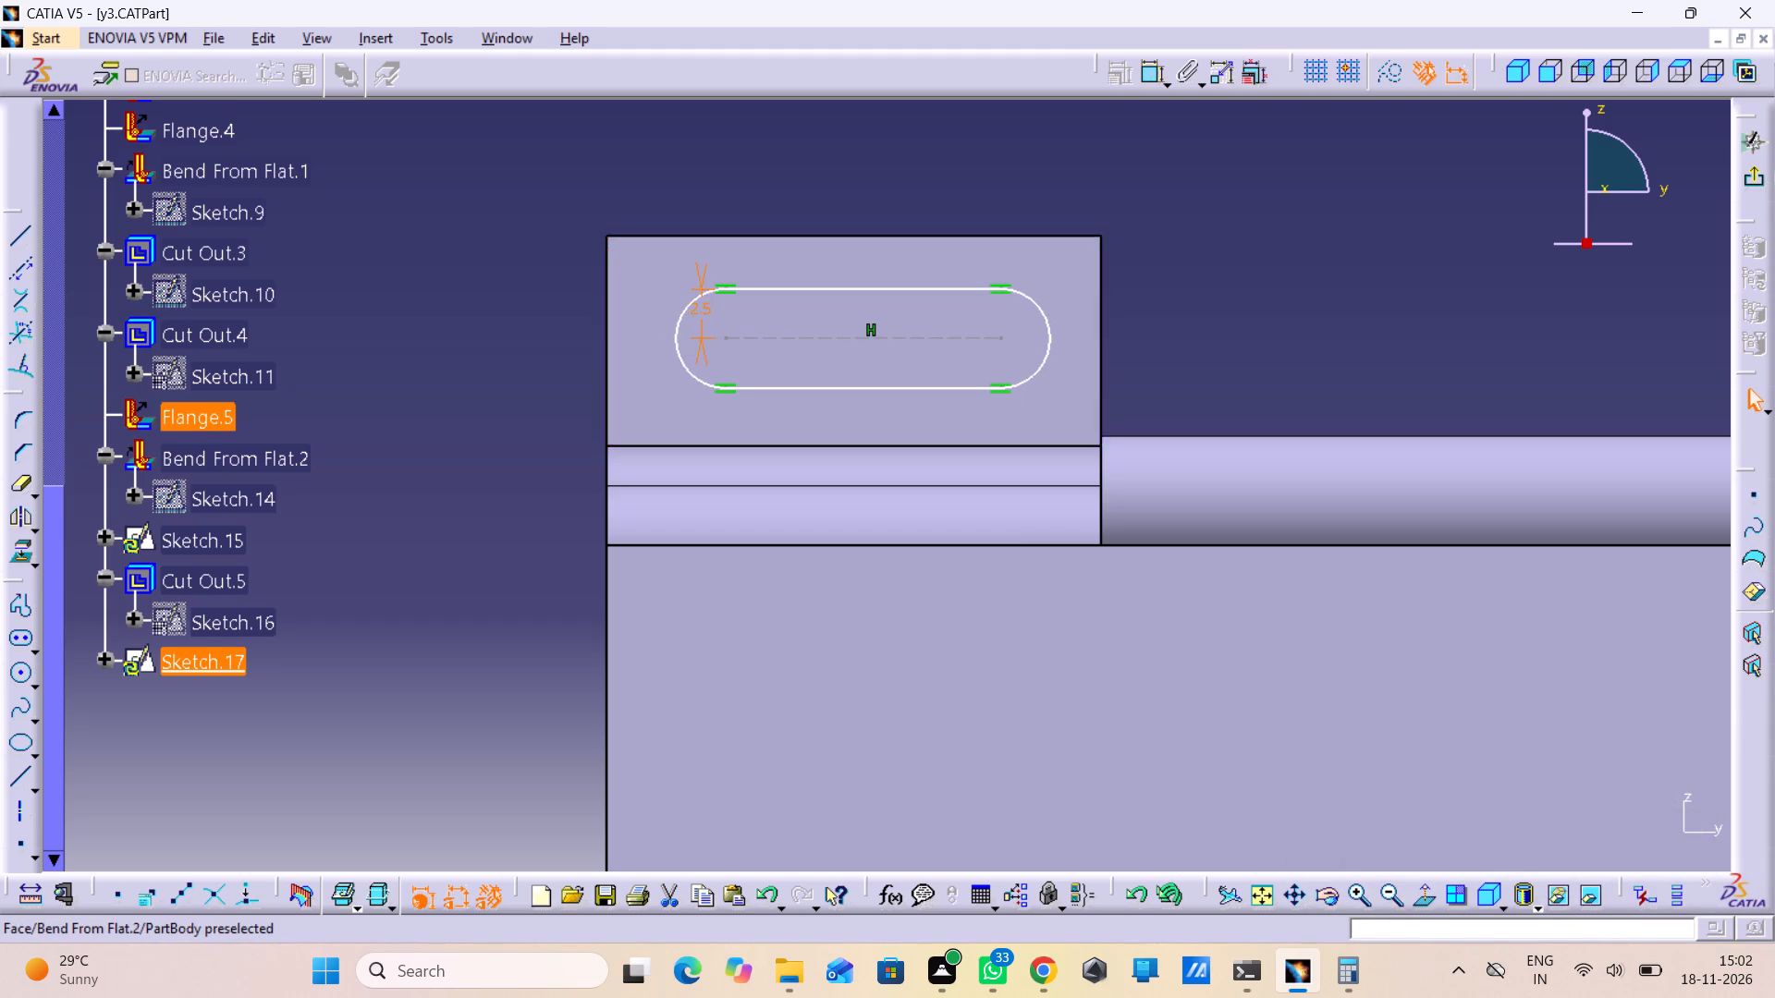
# Dimension the horizontal distance from the slot's nearer arc centre to the tab's side edge facing the hem.
pyautogui.click(996, 335)
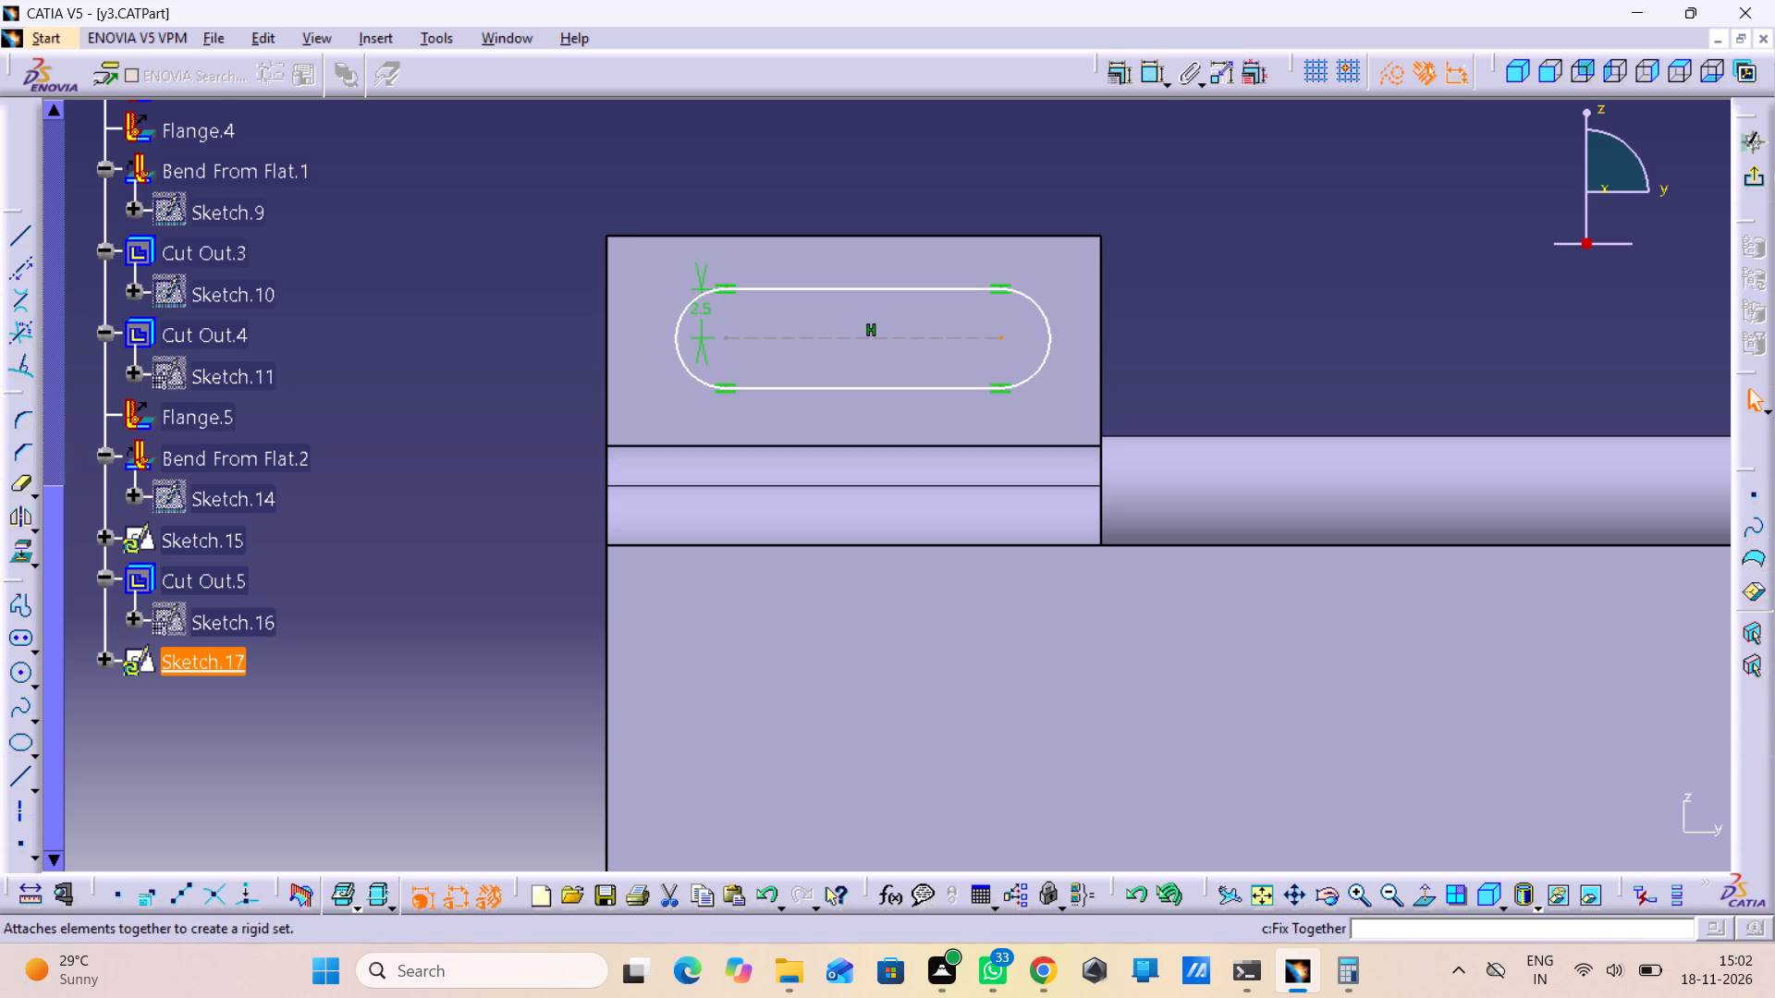
pyautogui.doubleClick(1157, 74)
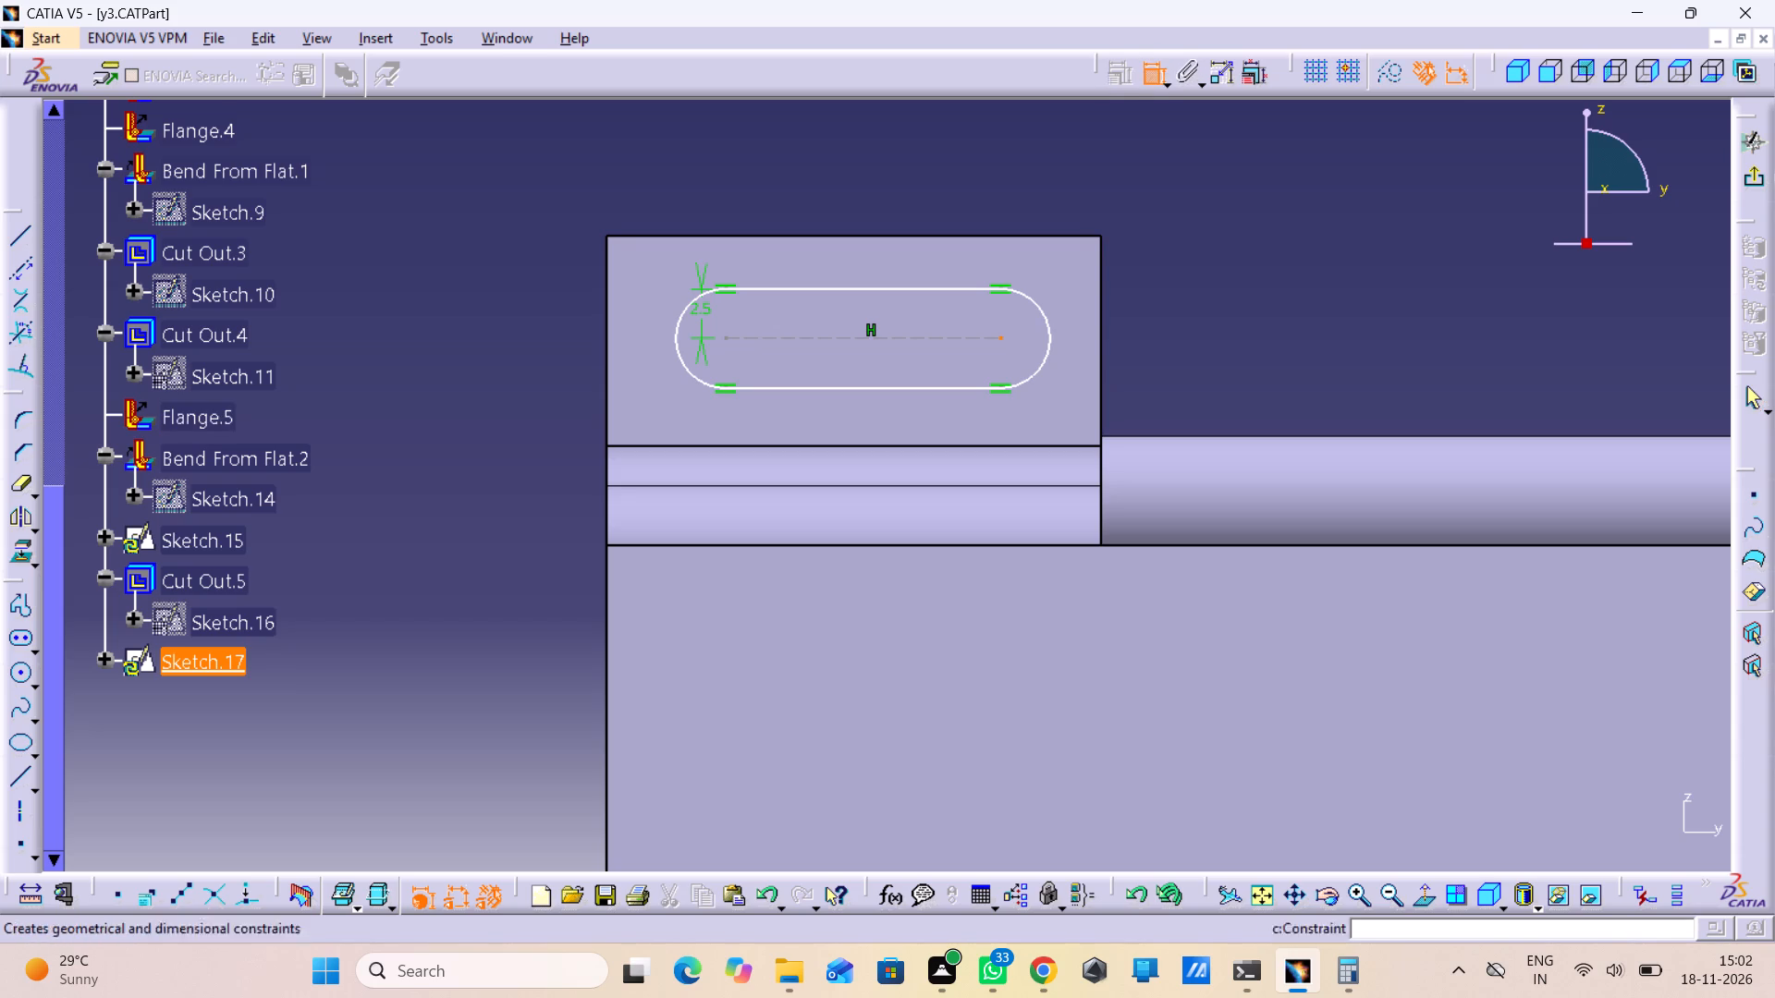
pyautogui.moveTo(1124, 363); pyautogui.dragTo(1108, 374, button='right')
pyautogui.click(1090, 357)
pyautogui.click(1106, 345)
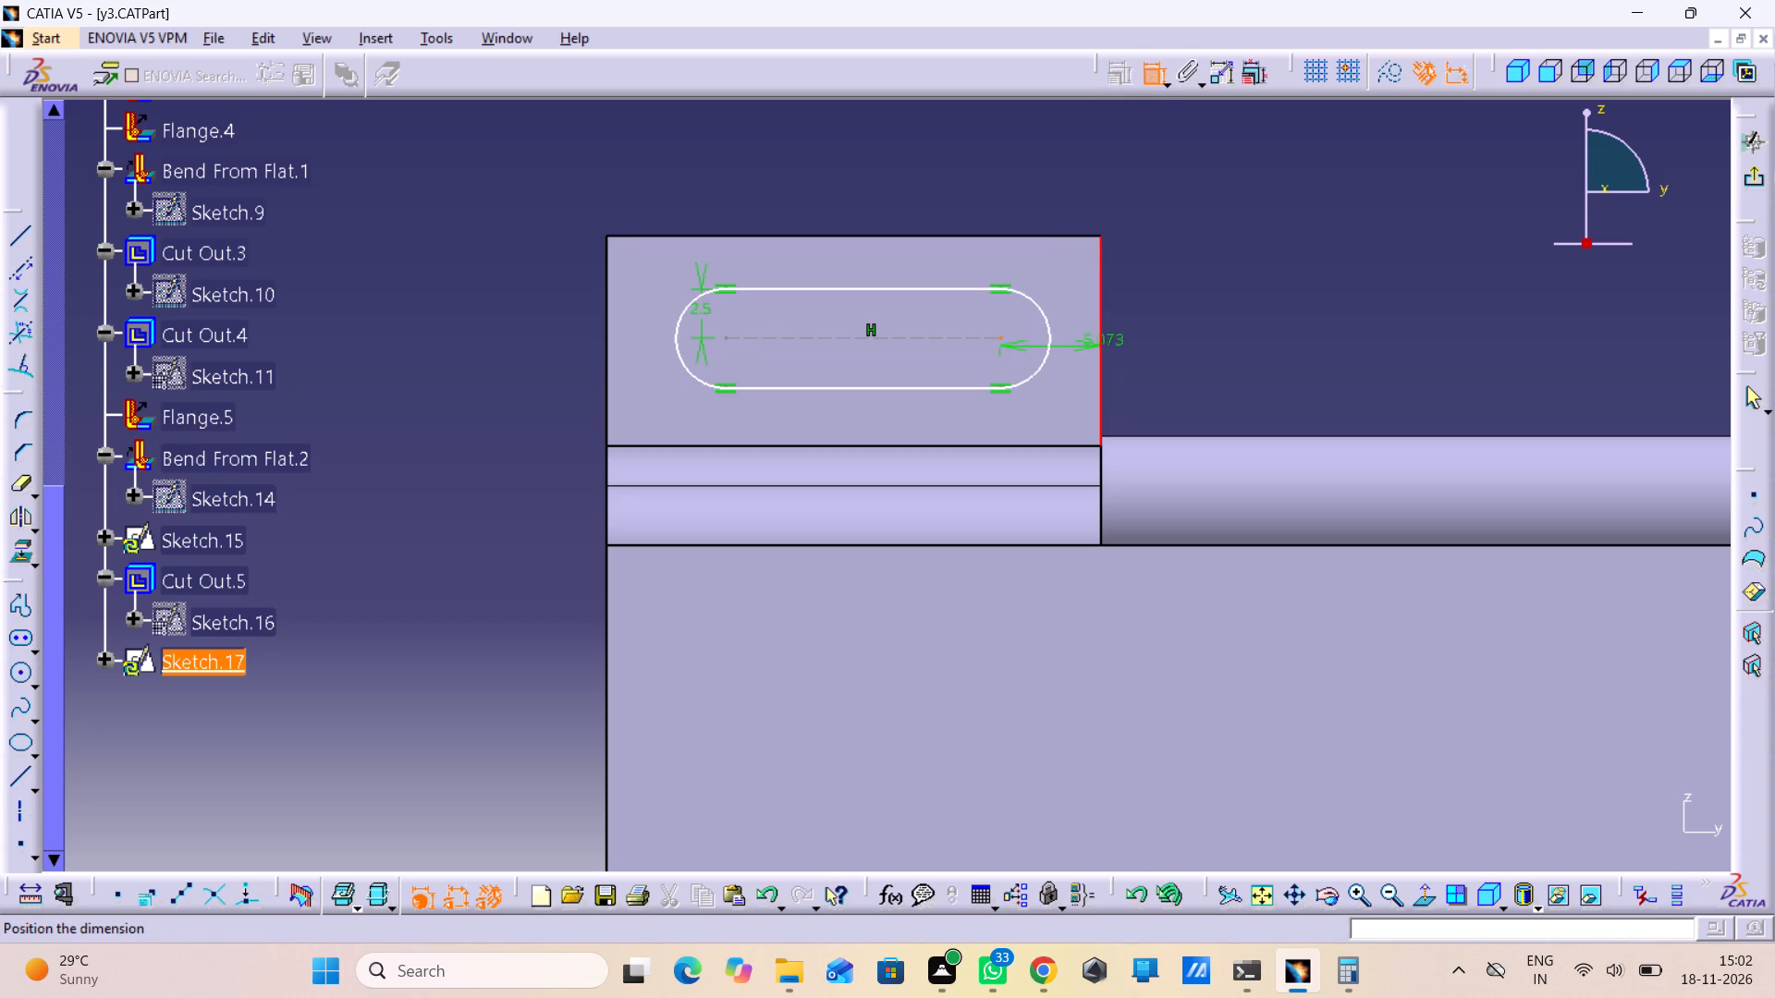
pyautogui.click(1235, 330)
pyautogui.click(1238, 324)
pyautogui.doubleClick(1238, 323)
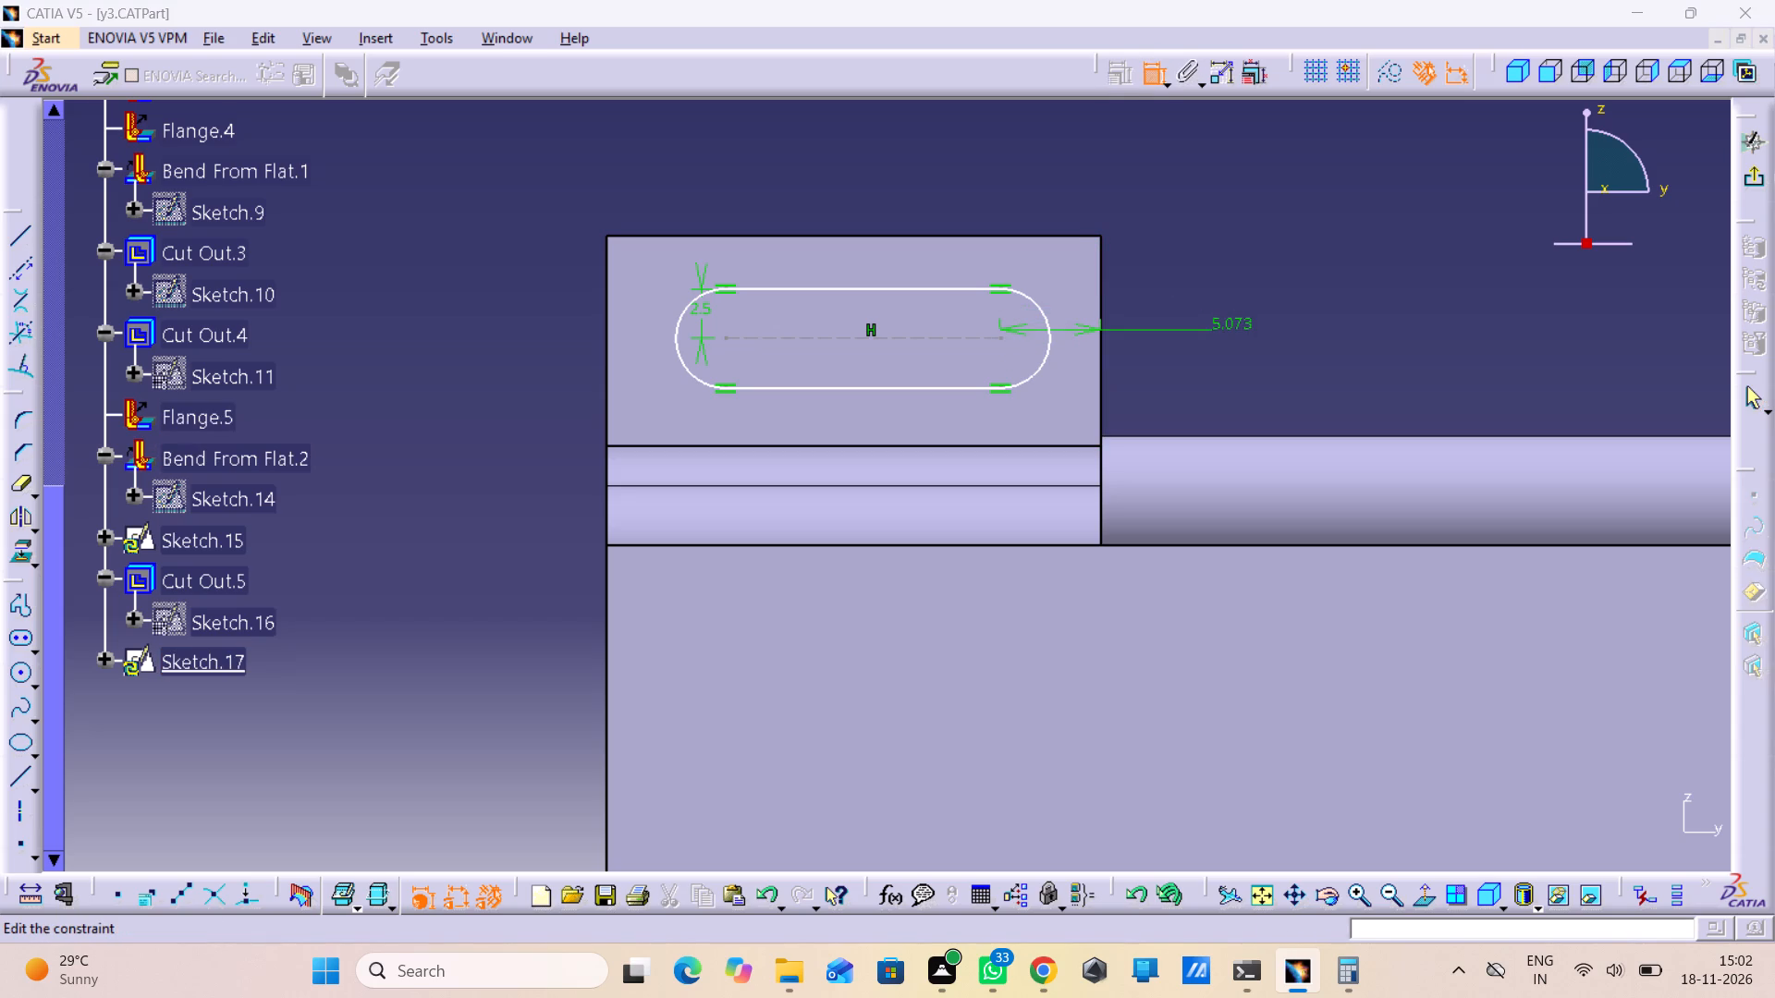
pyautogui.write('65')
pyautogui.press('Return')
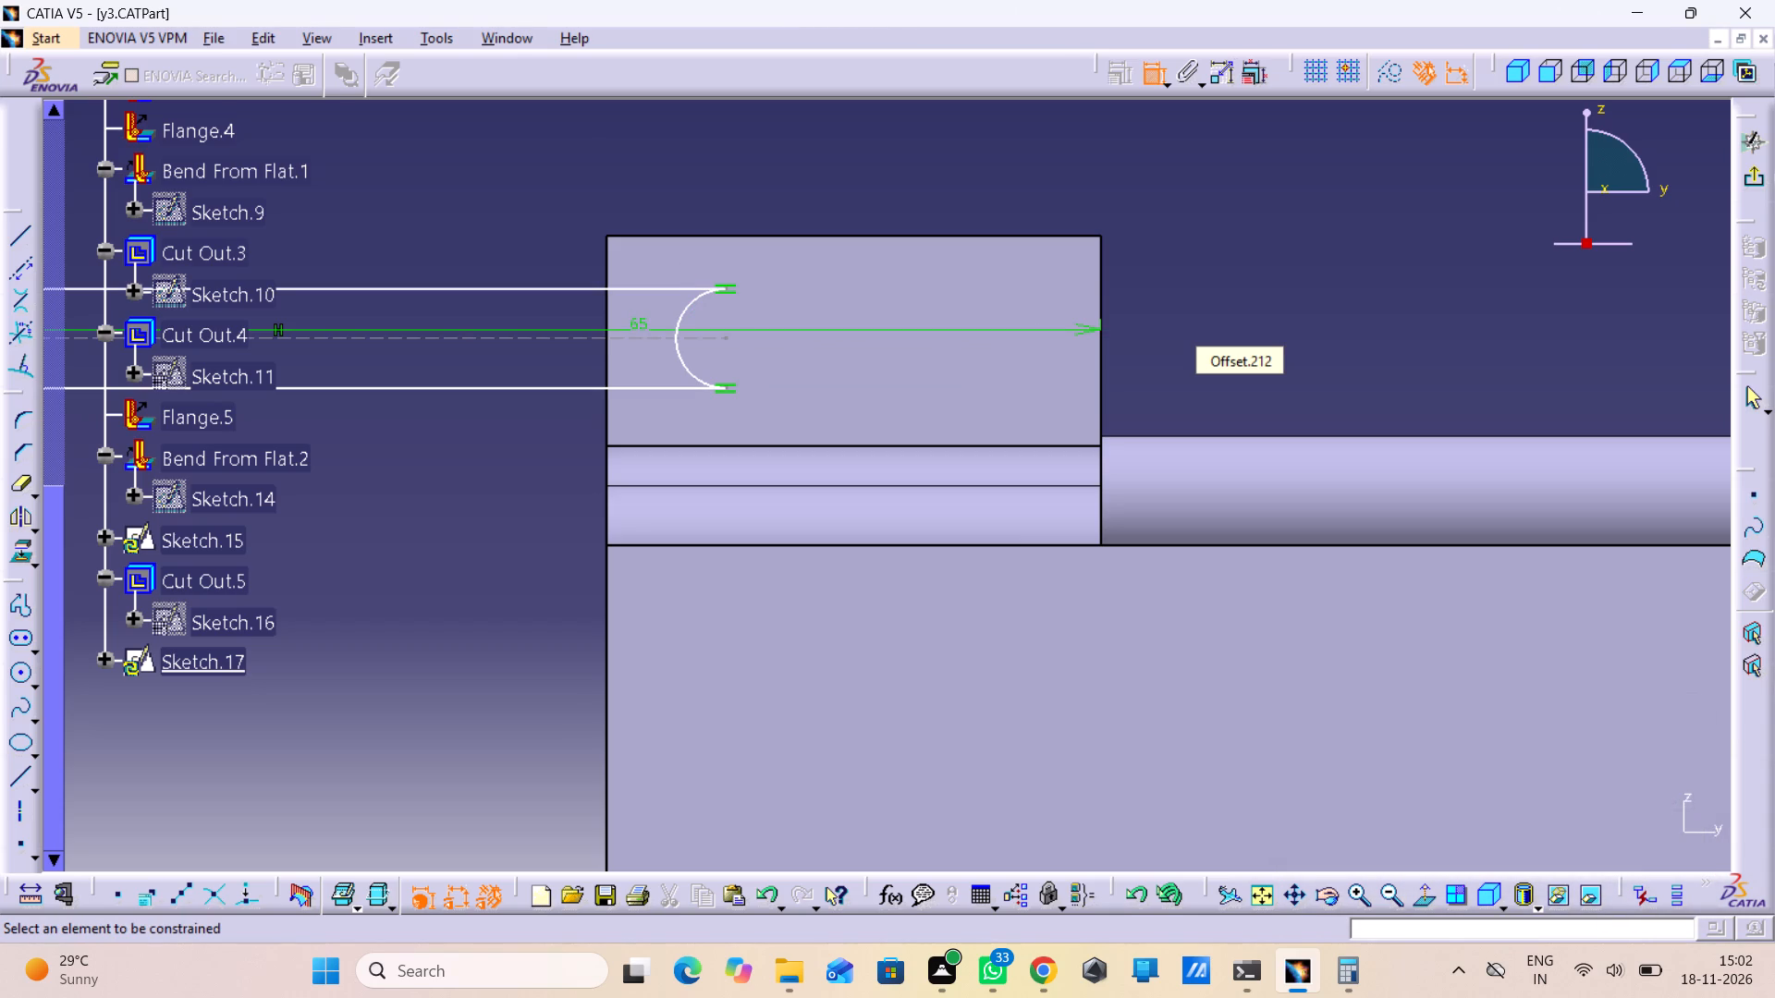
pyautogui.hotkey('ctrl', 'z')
# Set the distance from the slot's arc centre to the tab's side edge to 6.5 mm.
pyautogui.doubleClick(1238, 322)
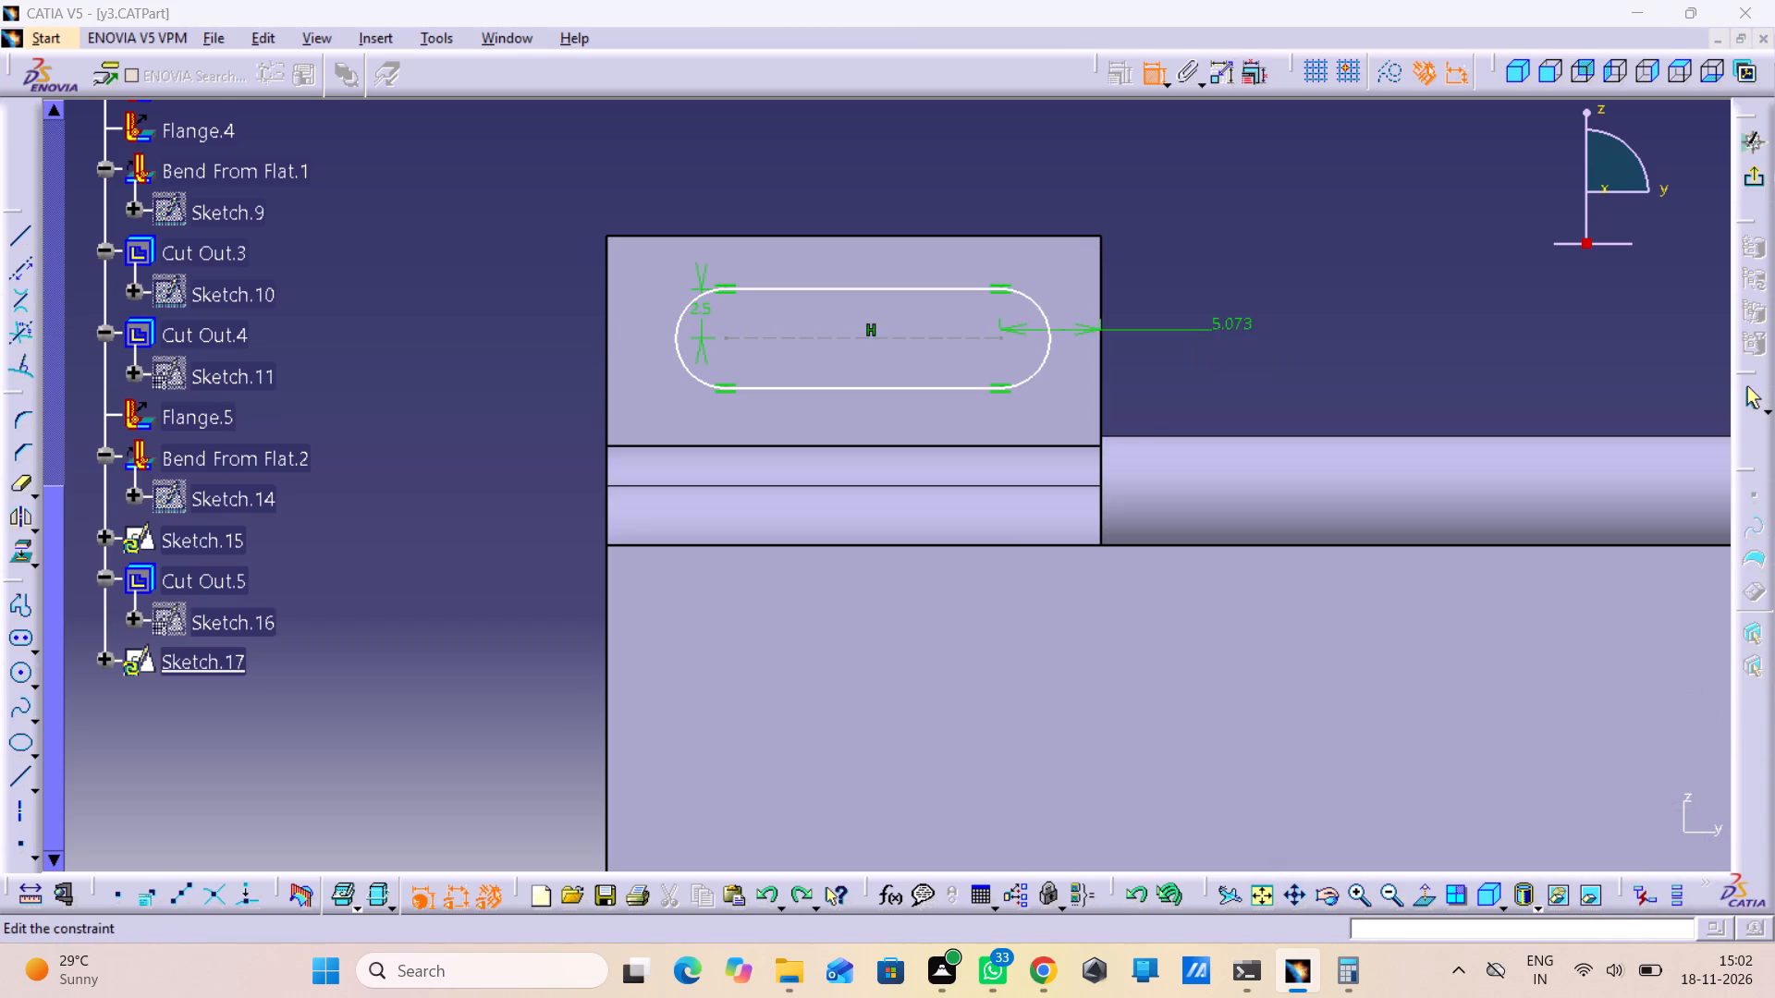
pyautogui.write('6.5')
pyautogui.press('Return')
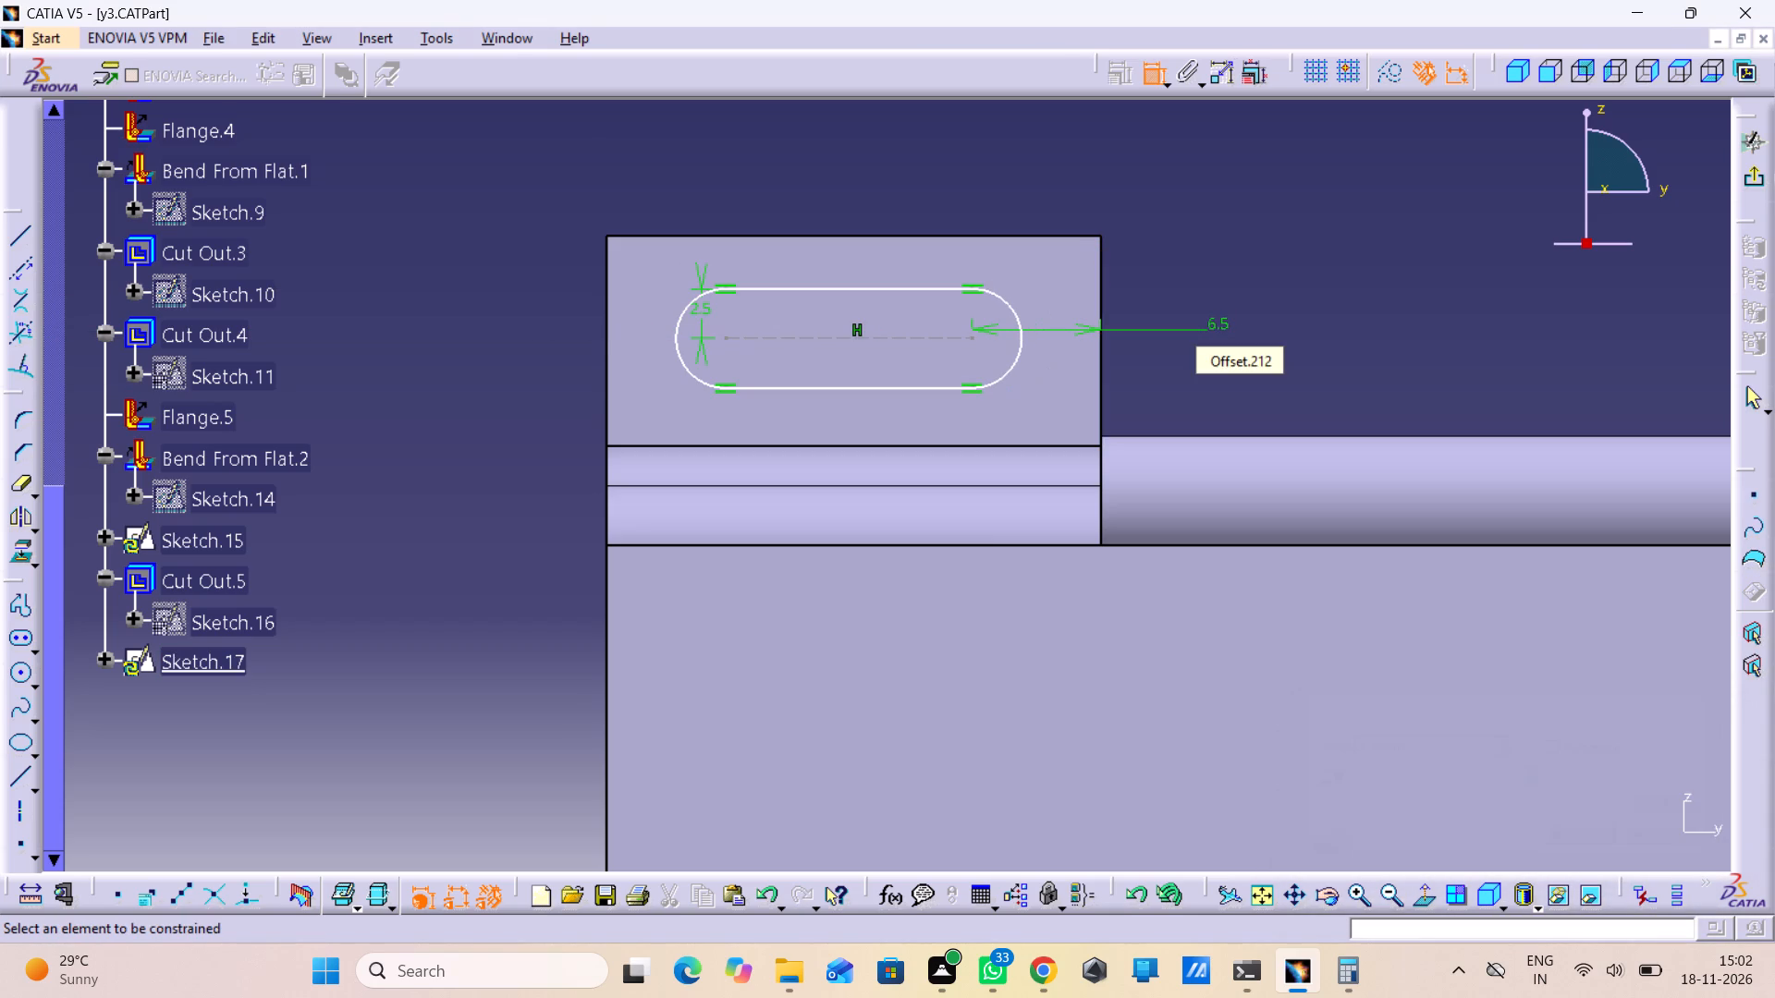
# Dimension the slot's arc centre from the tab's top edge and set the distance to 5.03 mm.
pyautogui.click(975, 338)
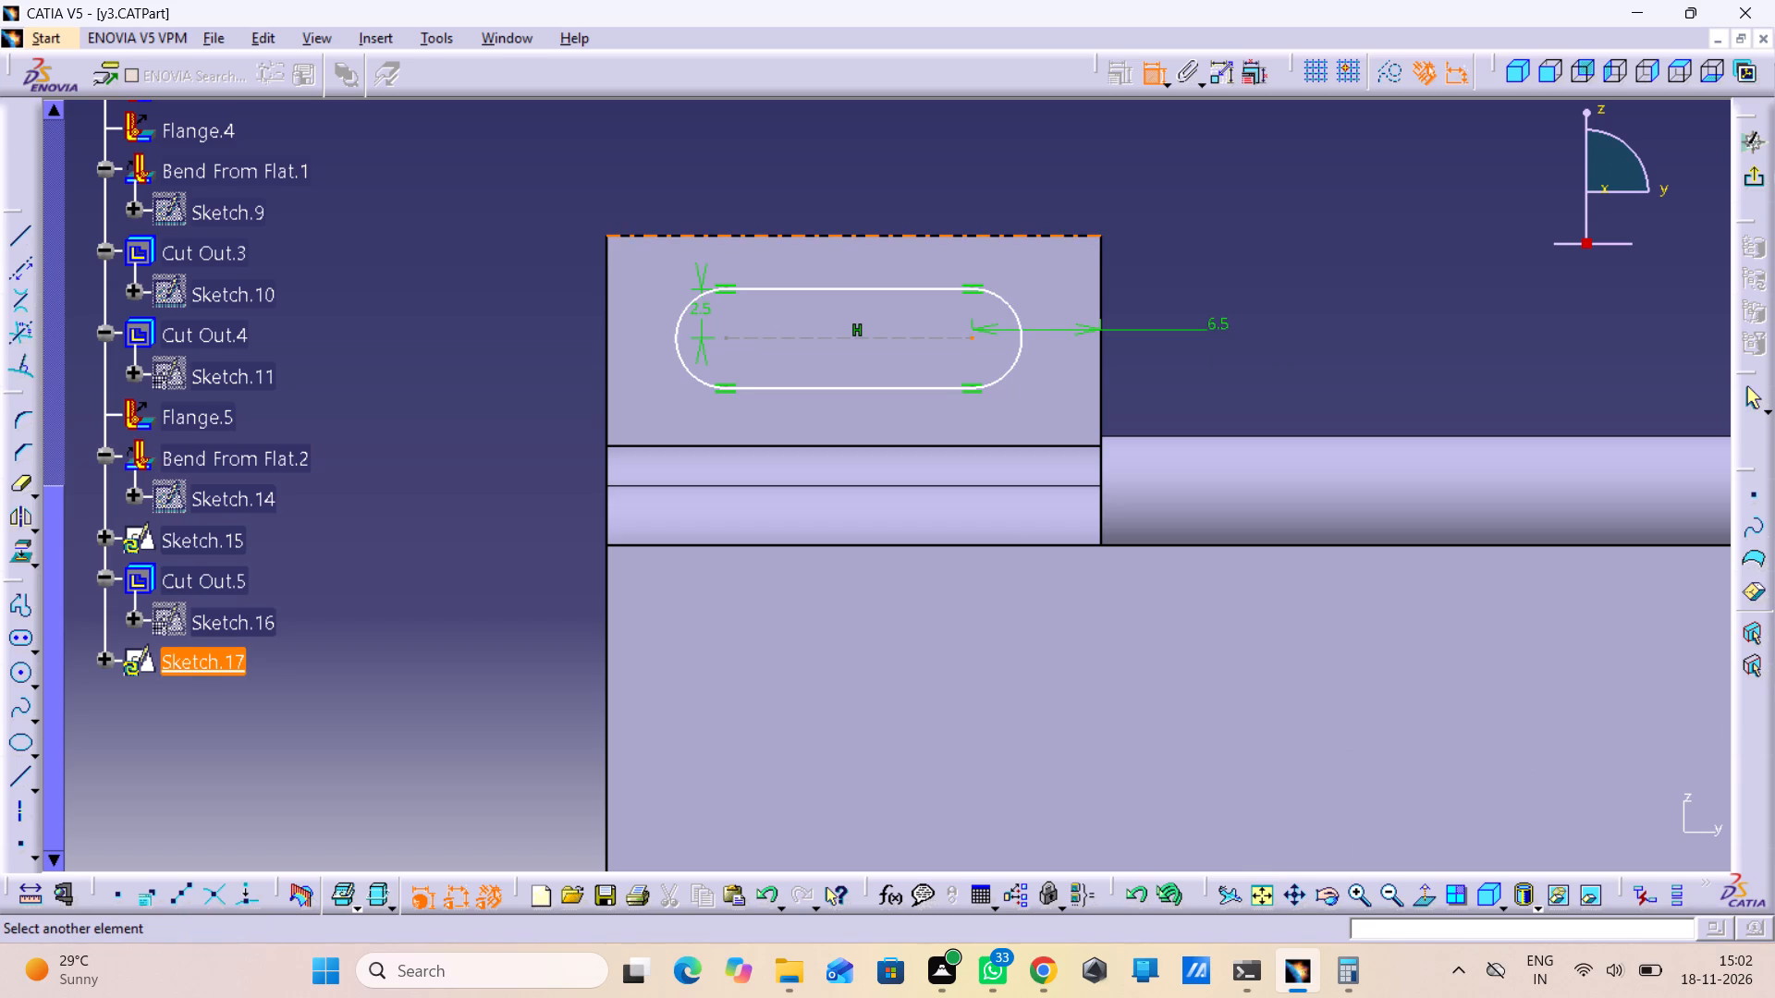
pyautogui.click(1021, 236)
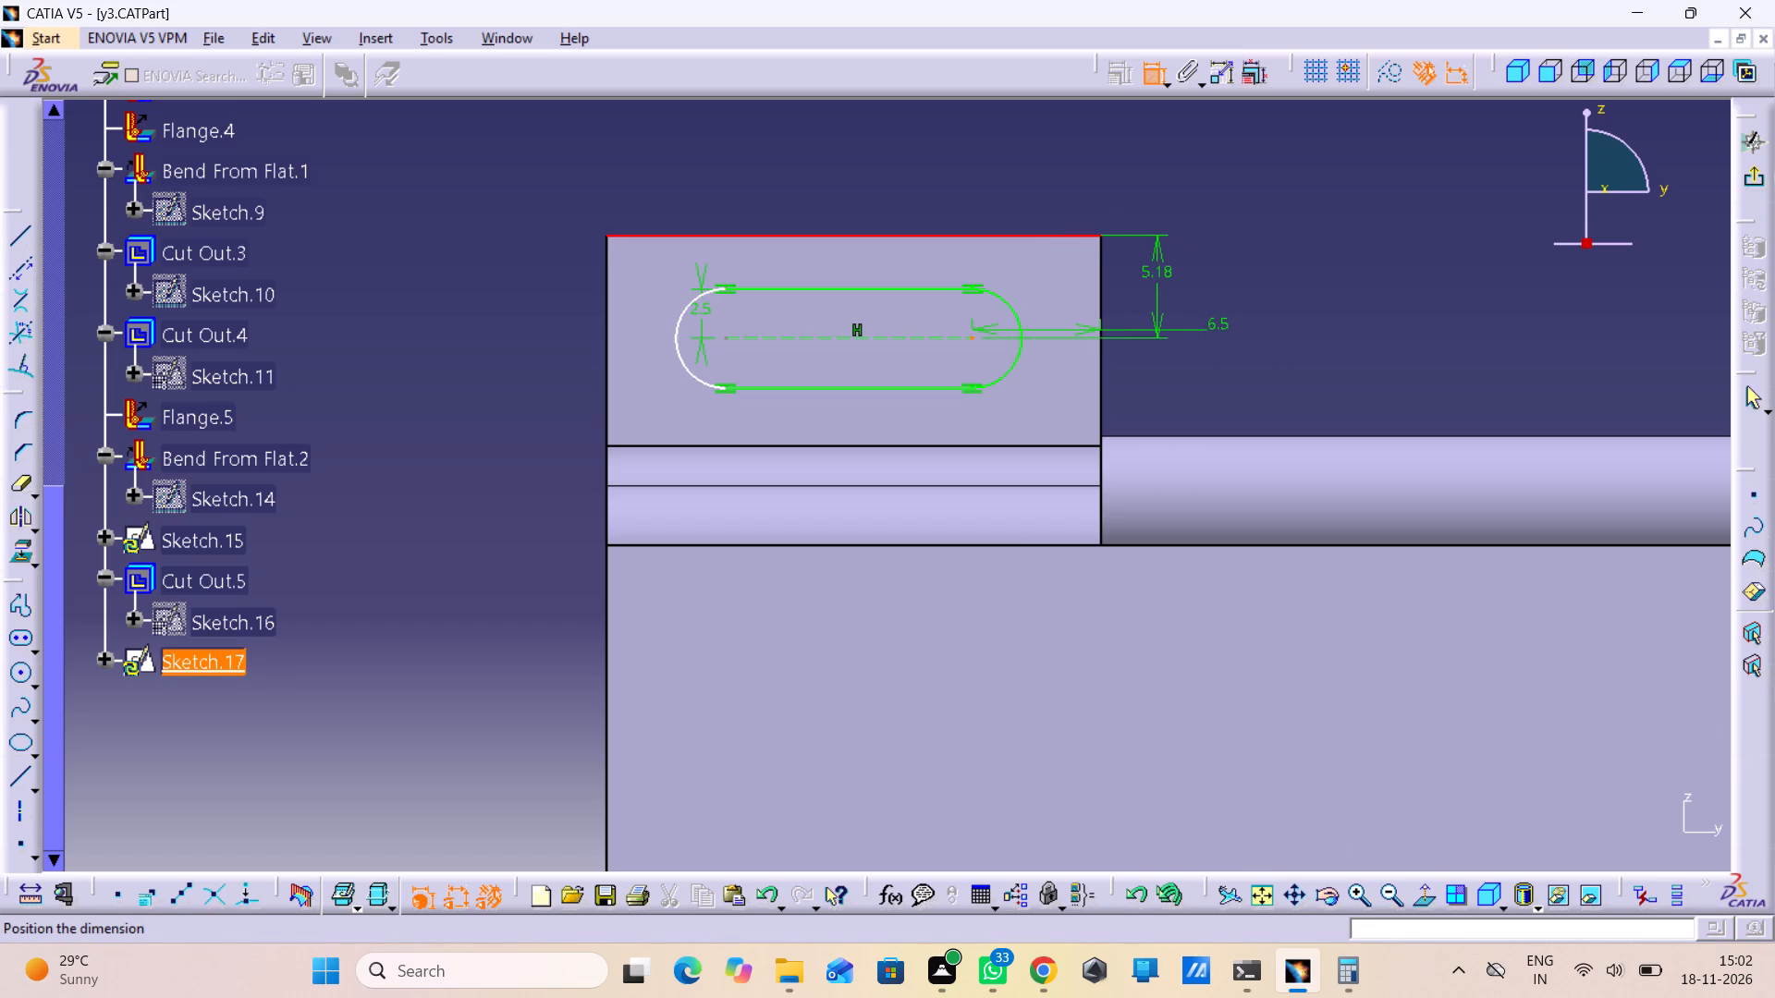
pyautogui.click(1157, 272)
pyautogui.click(1154, 255)
pyautogui.click(1148, 249)
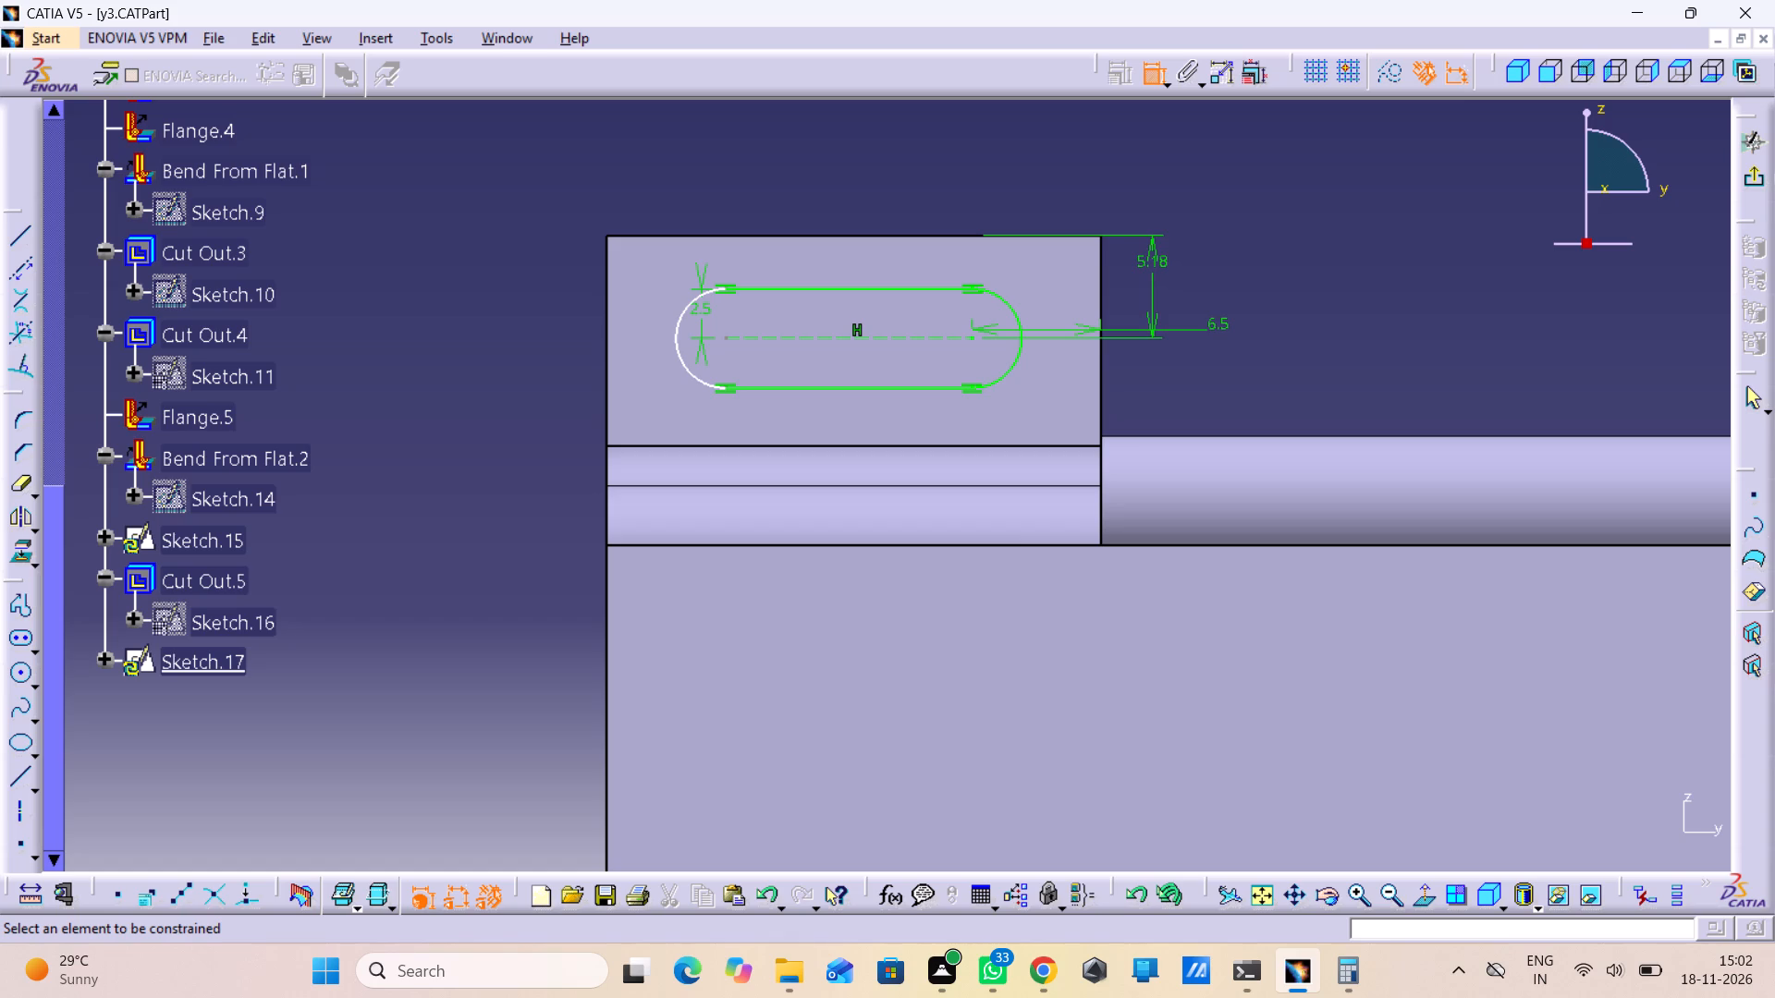
pyautogui.moveTo(1146, 247); pyautogui.dragTo(1145, 280)
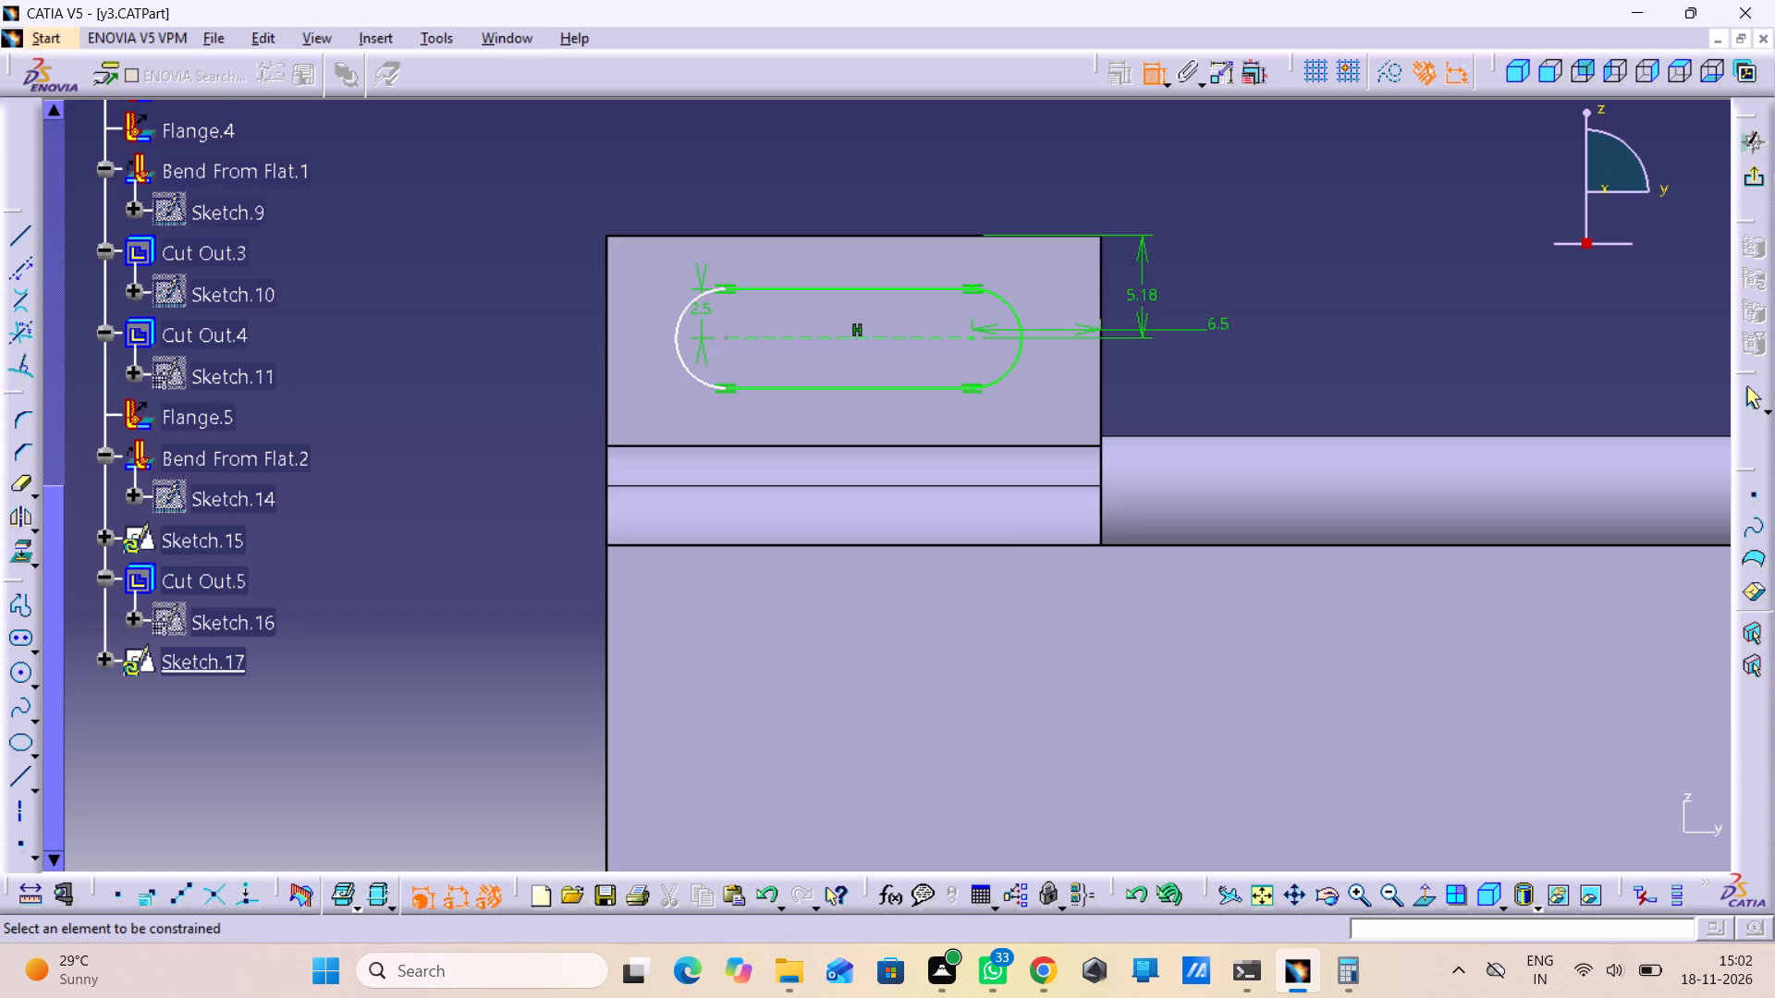
pyautogui.doubleClick(1137, 292)
pyautogui.press('2')
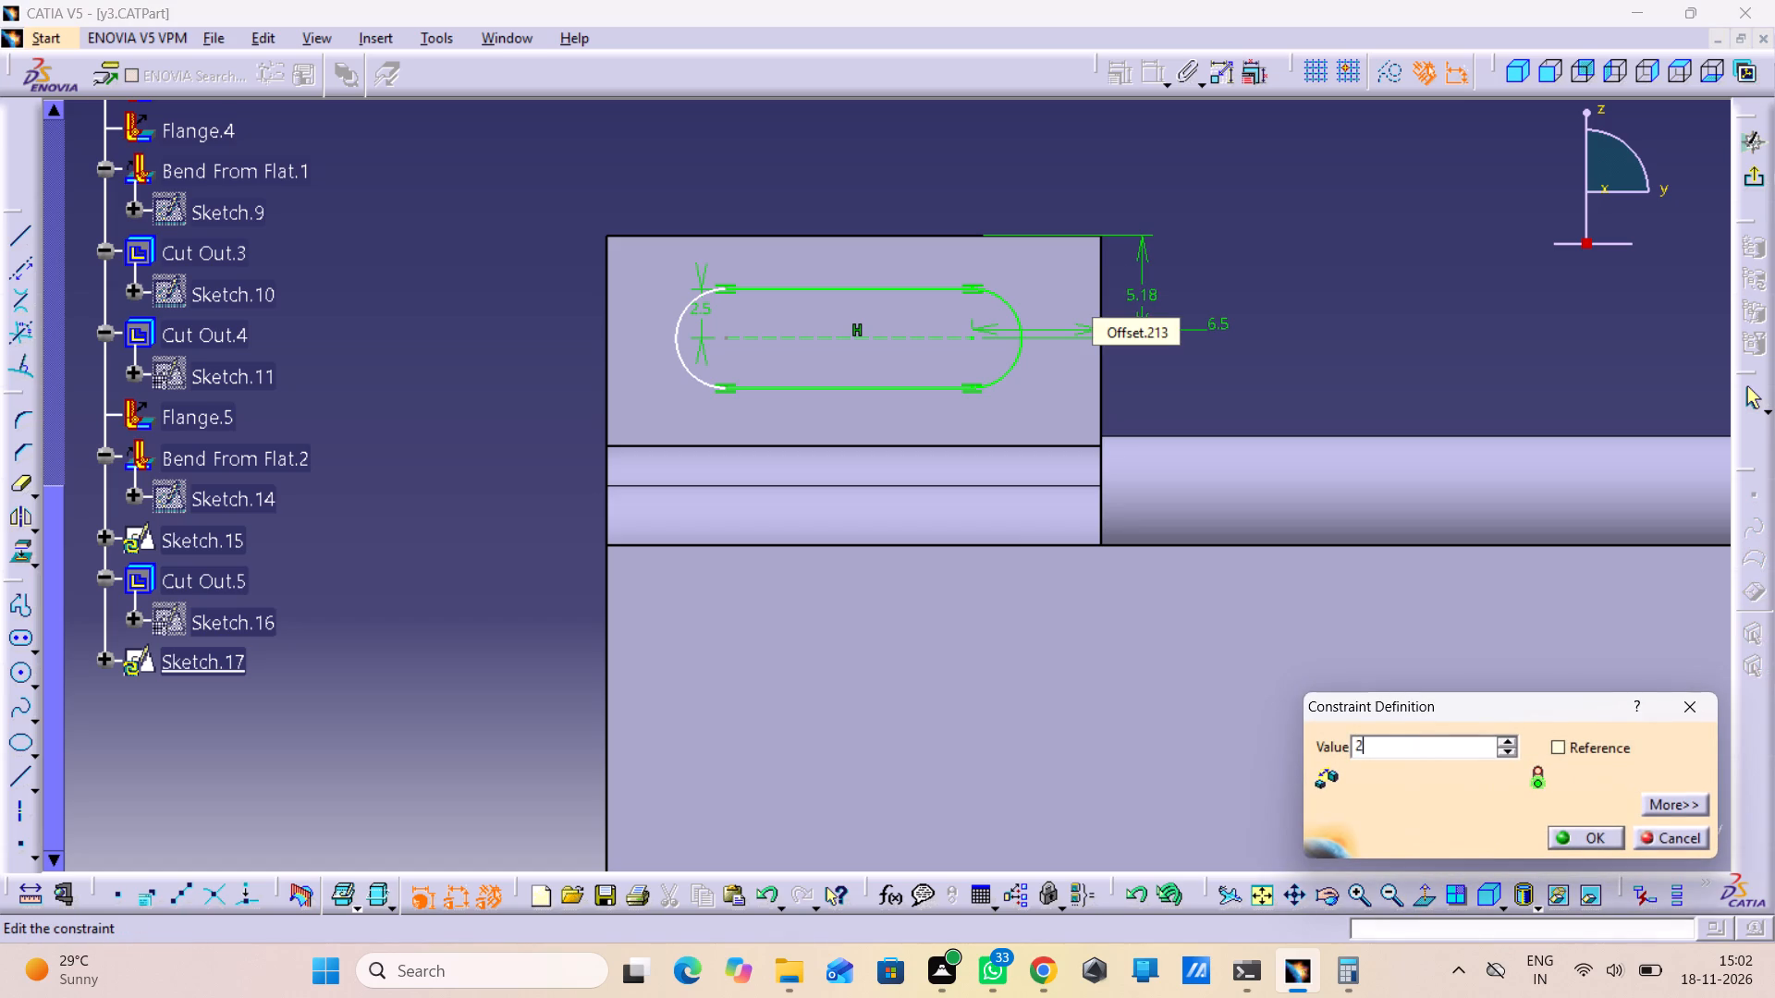
pyautogui.press('BackSpace')
pyautogui.write('5.03')
pyautogui.press('Return')
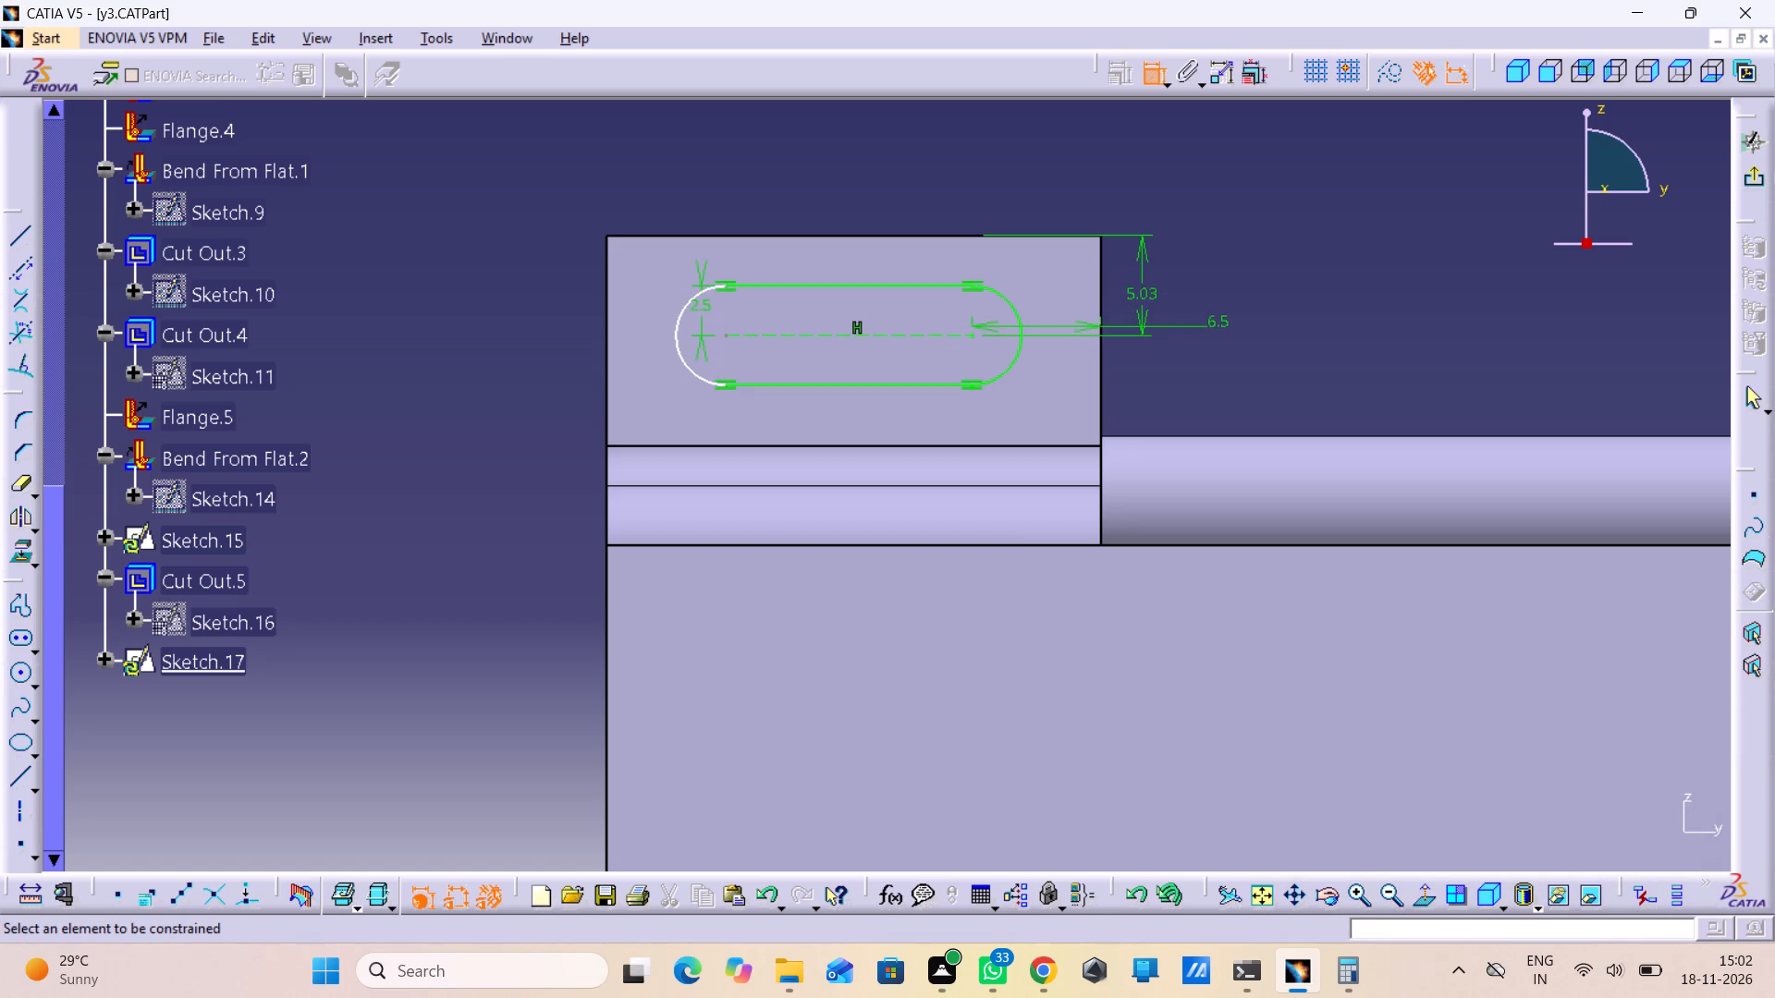
# Dimension the slot's centre-to-centre length above the tab and set it to 12 mm.
pyautogui.click(740, 339)
pyautogui.click(865, 183)
pyautogui.click(862, 152)
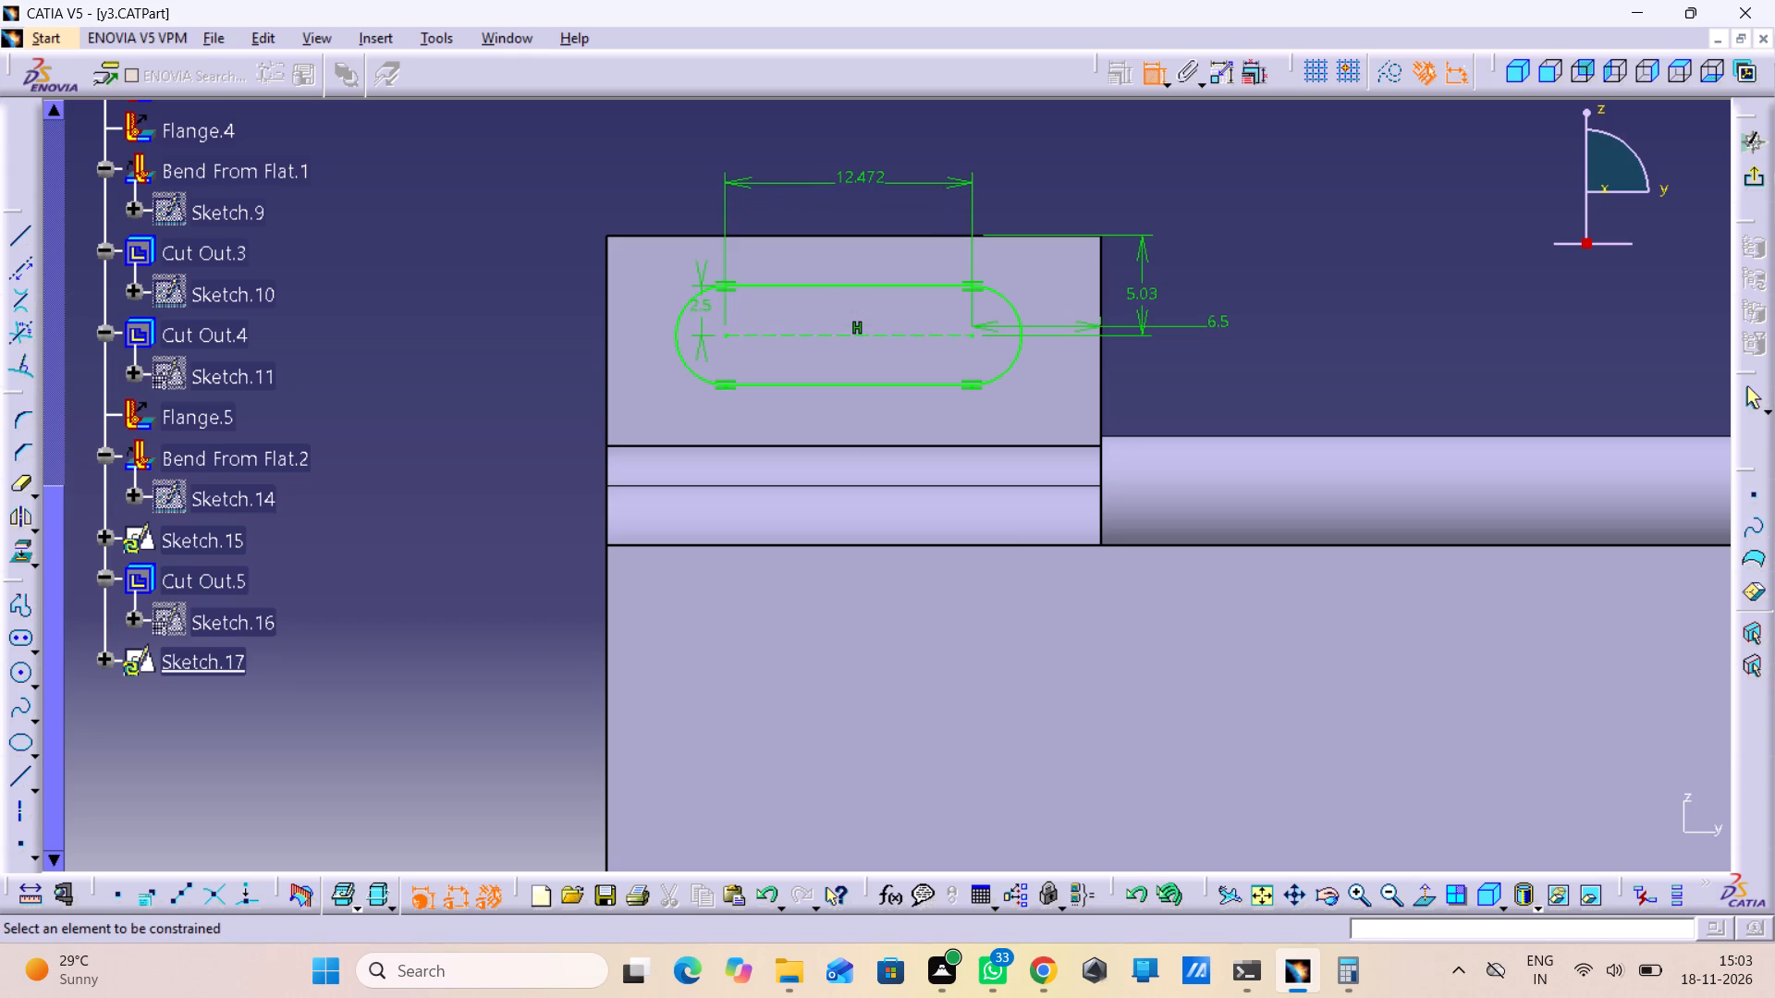
pyautogui.doubleClick(851, 172)
pyautogui.write('12')
pyautogui.press('Return')
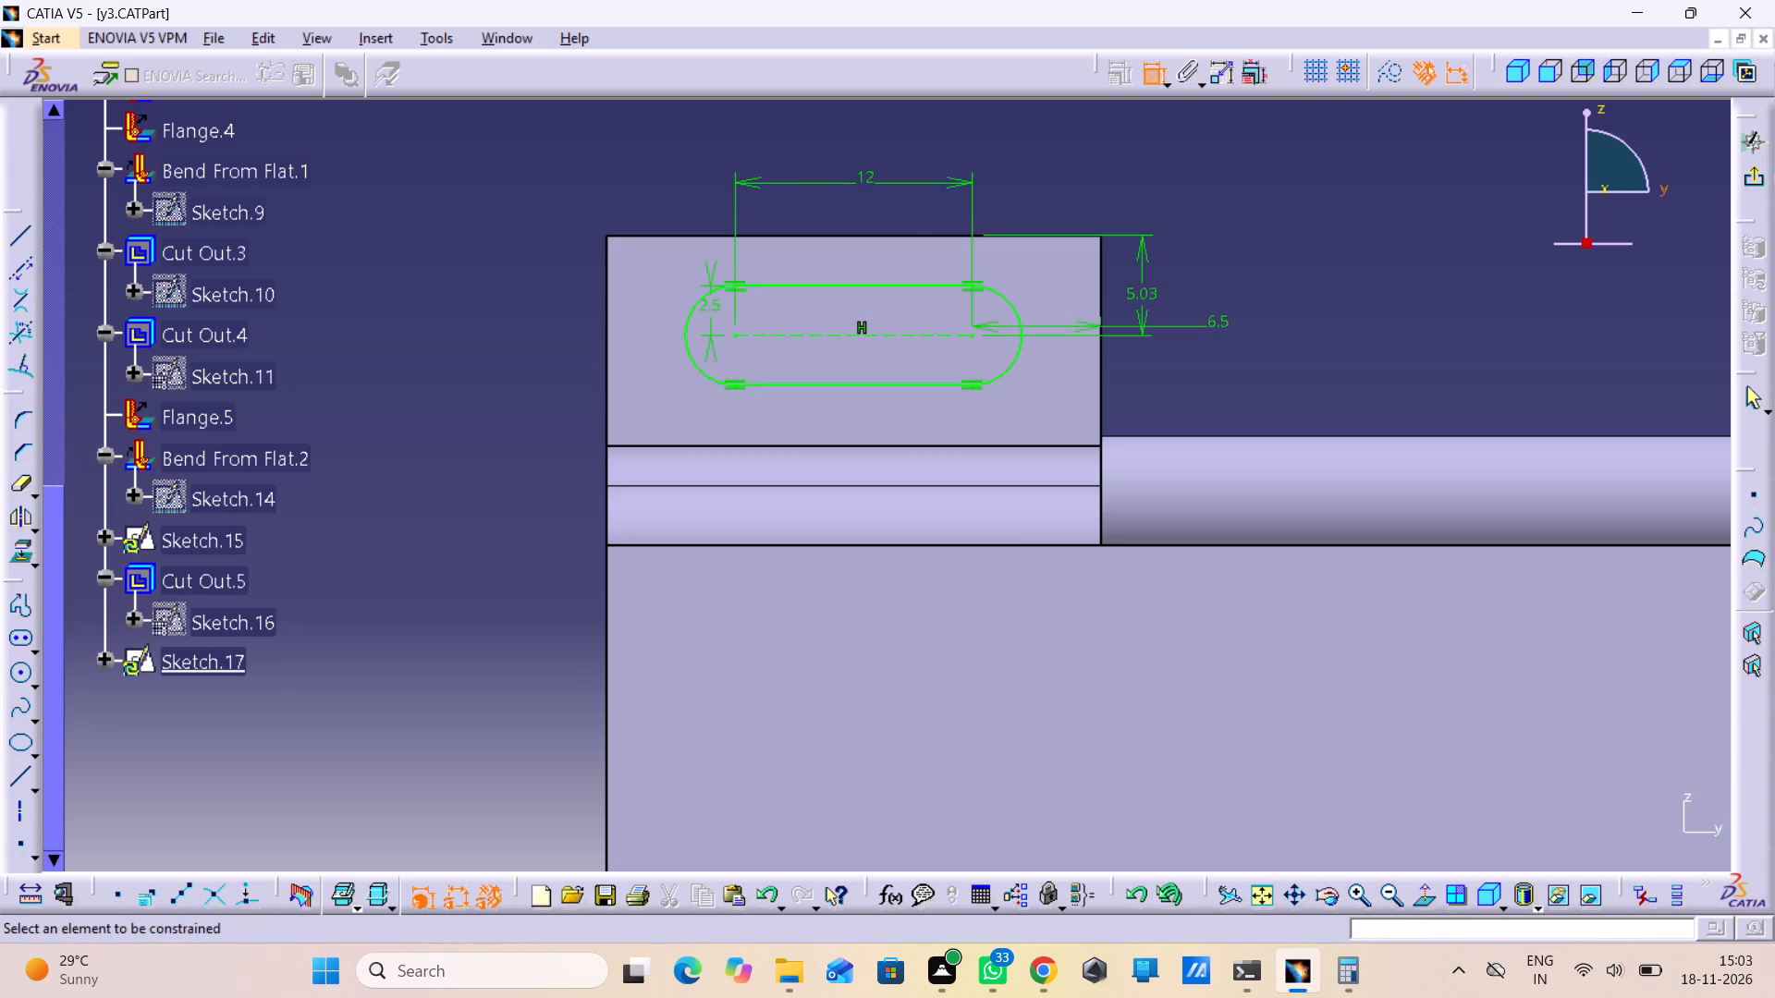
# Exit the sketch and cut the Sketch.17 slot through the upright face as a Sheetmetal standard cutout, Up to next.
pyautogui.click(1764, 176)
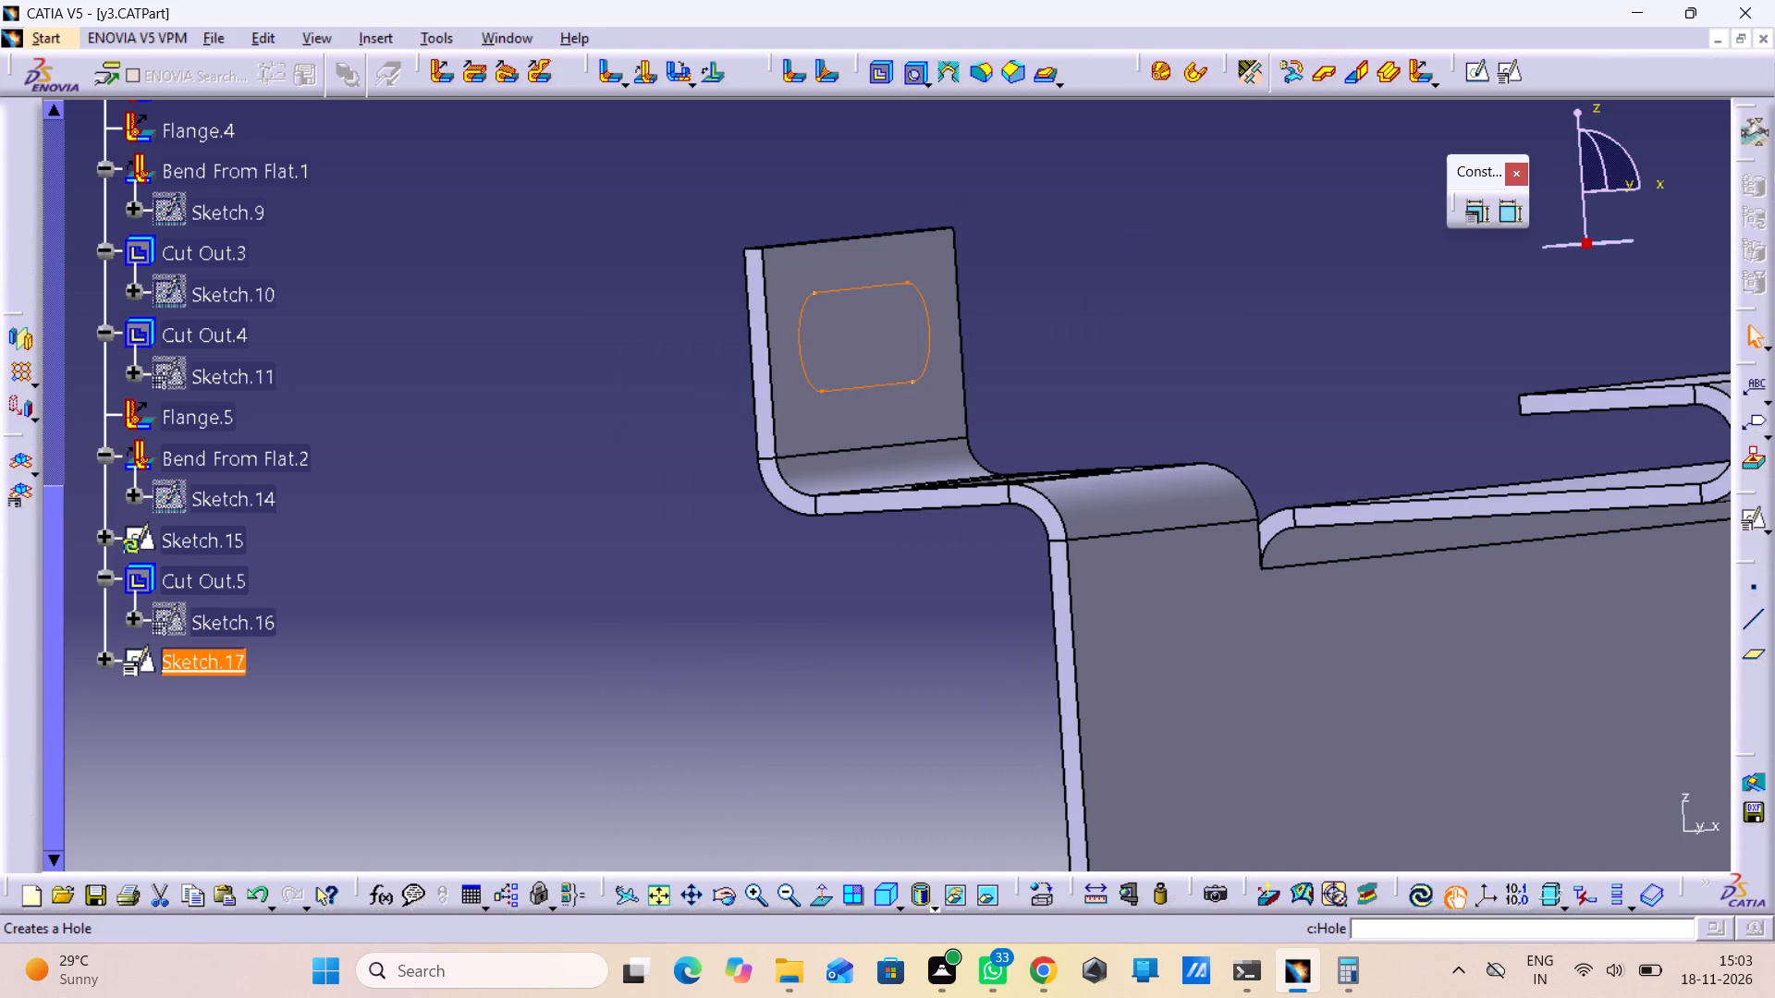
pyautogui.click(888, 68)
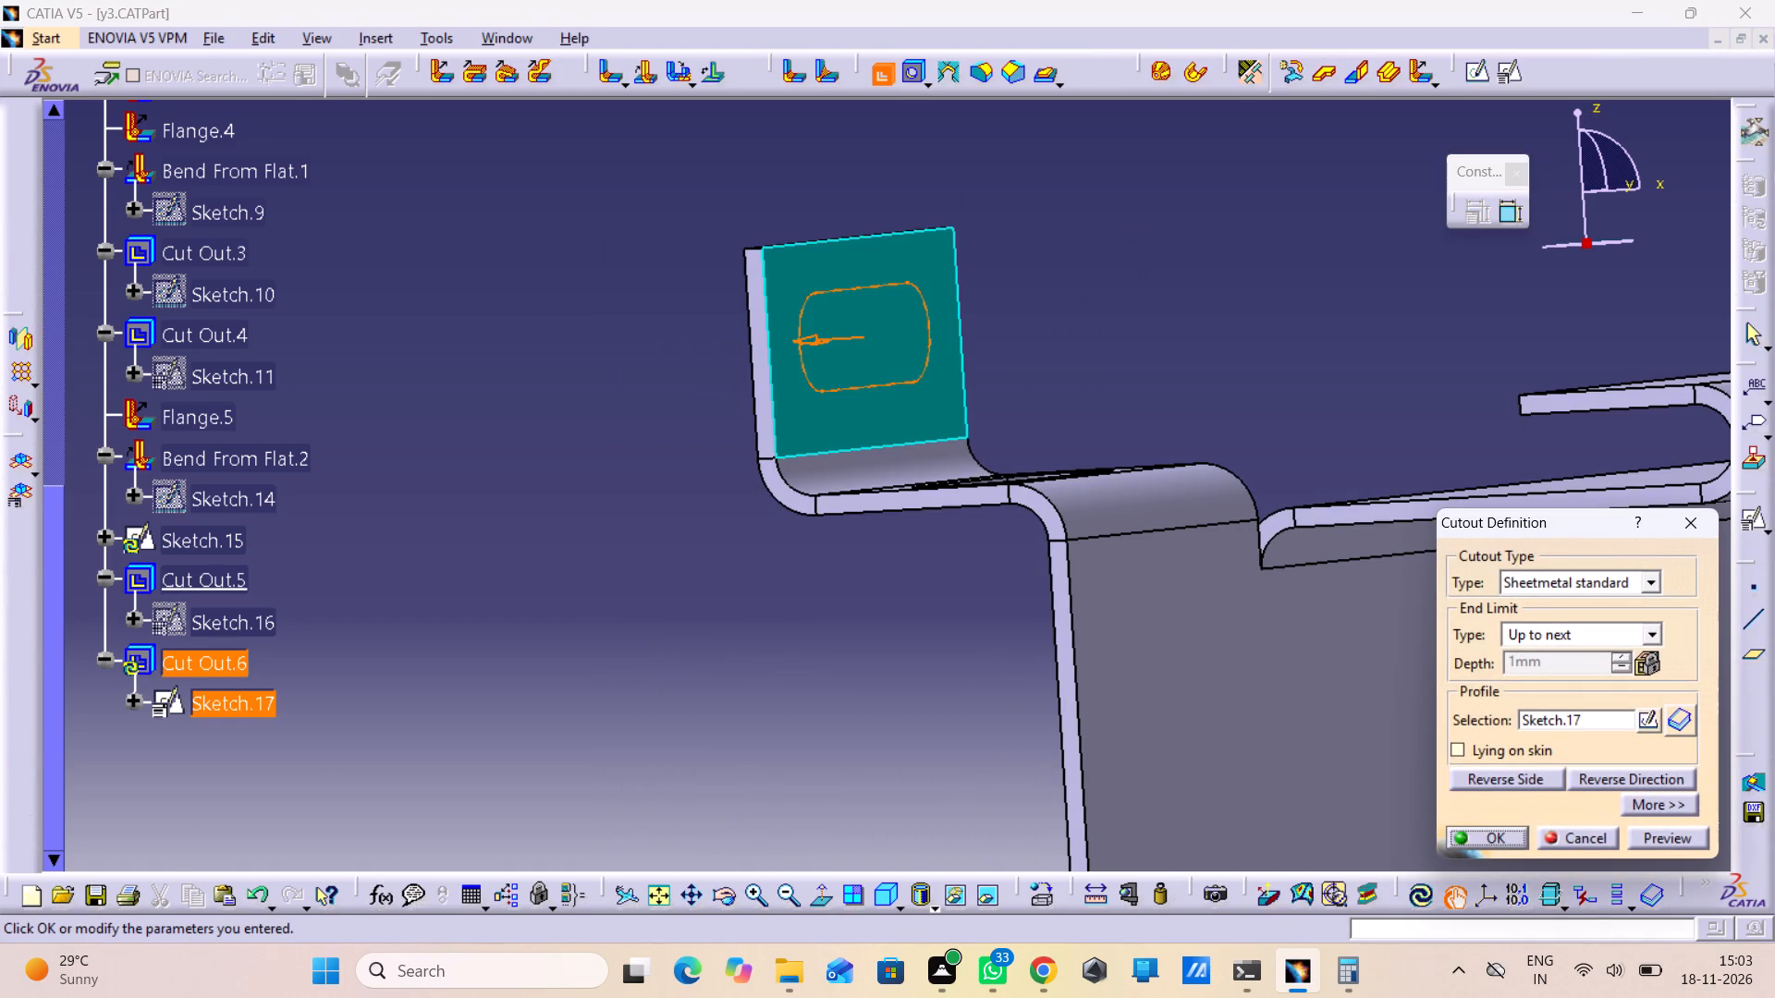
pyautogui.click(1492, 845)
pyautogui.click(1245, 408)
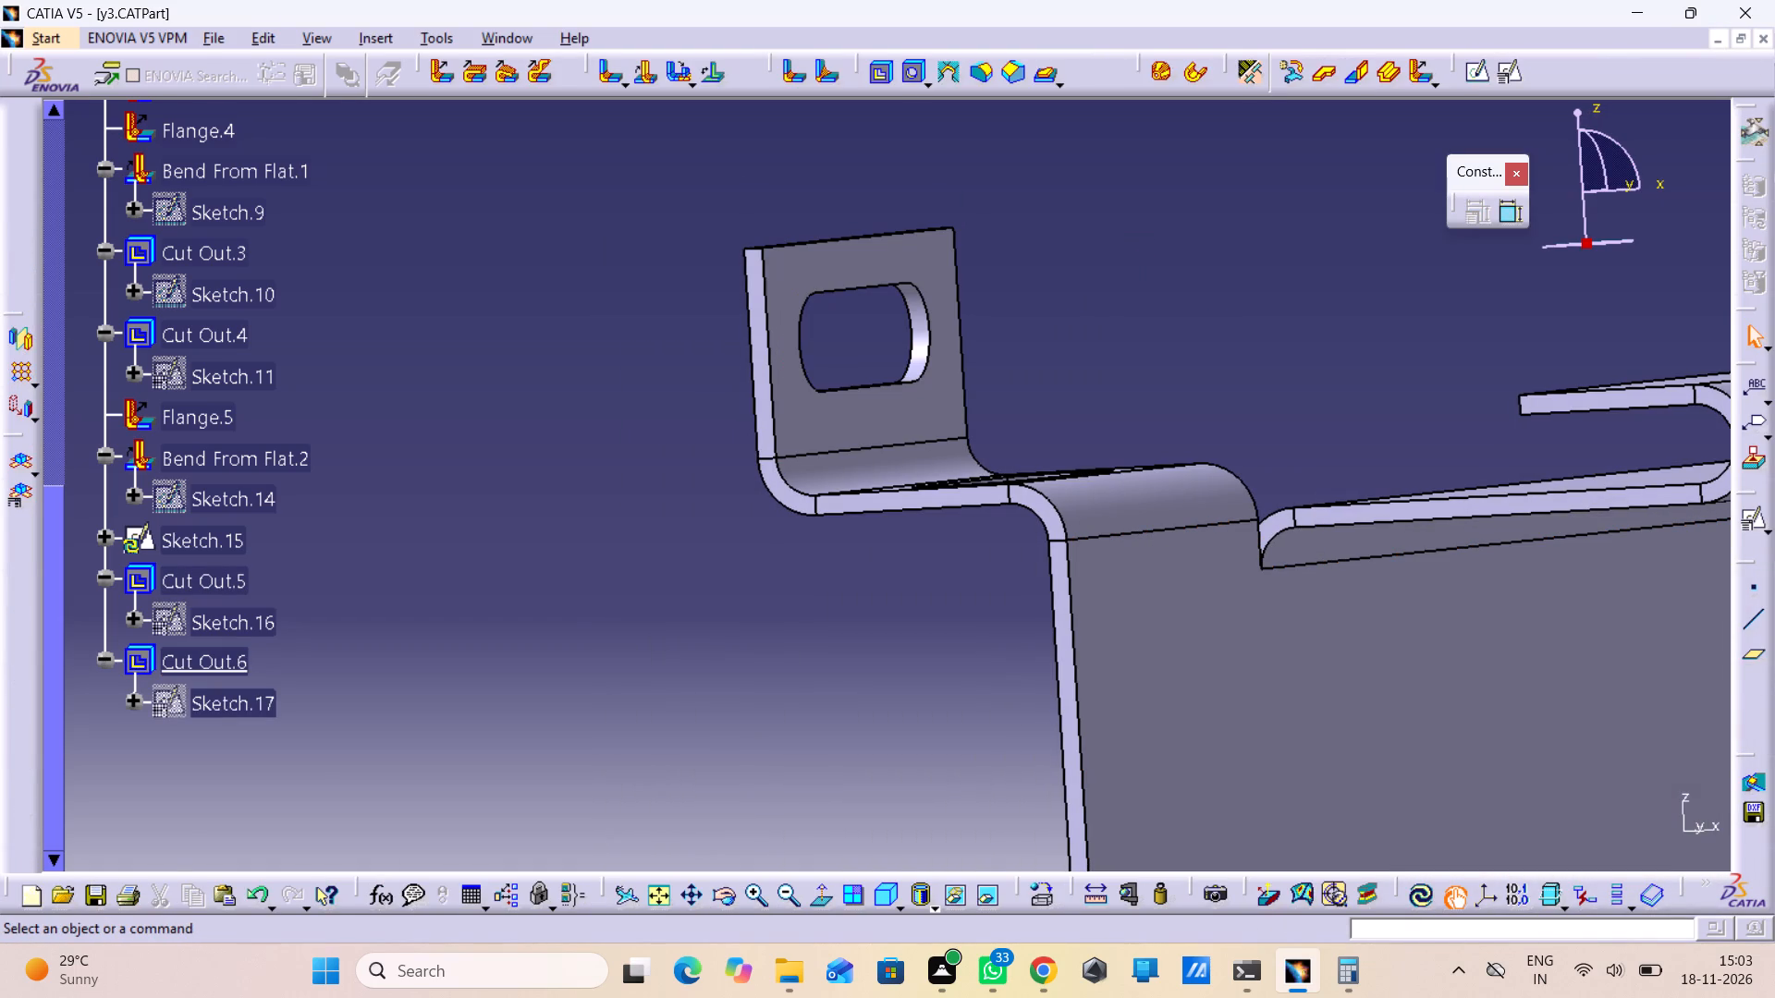
# Create a positioned sketch on the outer face of the tray's hemmed wall, below the two slotted tabs.
pyautogui.moveTo(1259, 396); pyautogui.dragTo(1310, 578, button='middle')
pyautogui.rightClick(1259, 396)
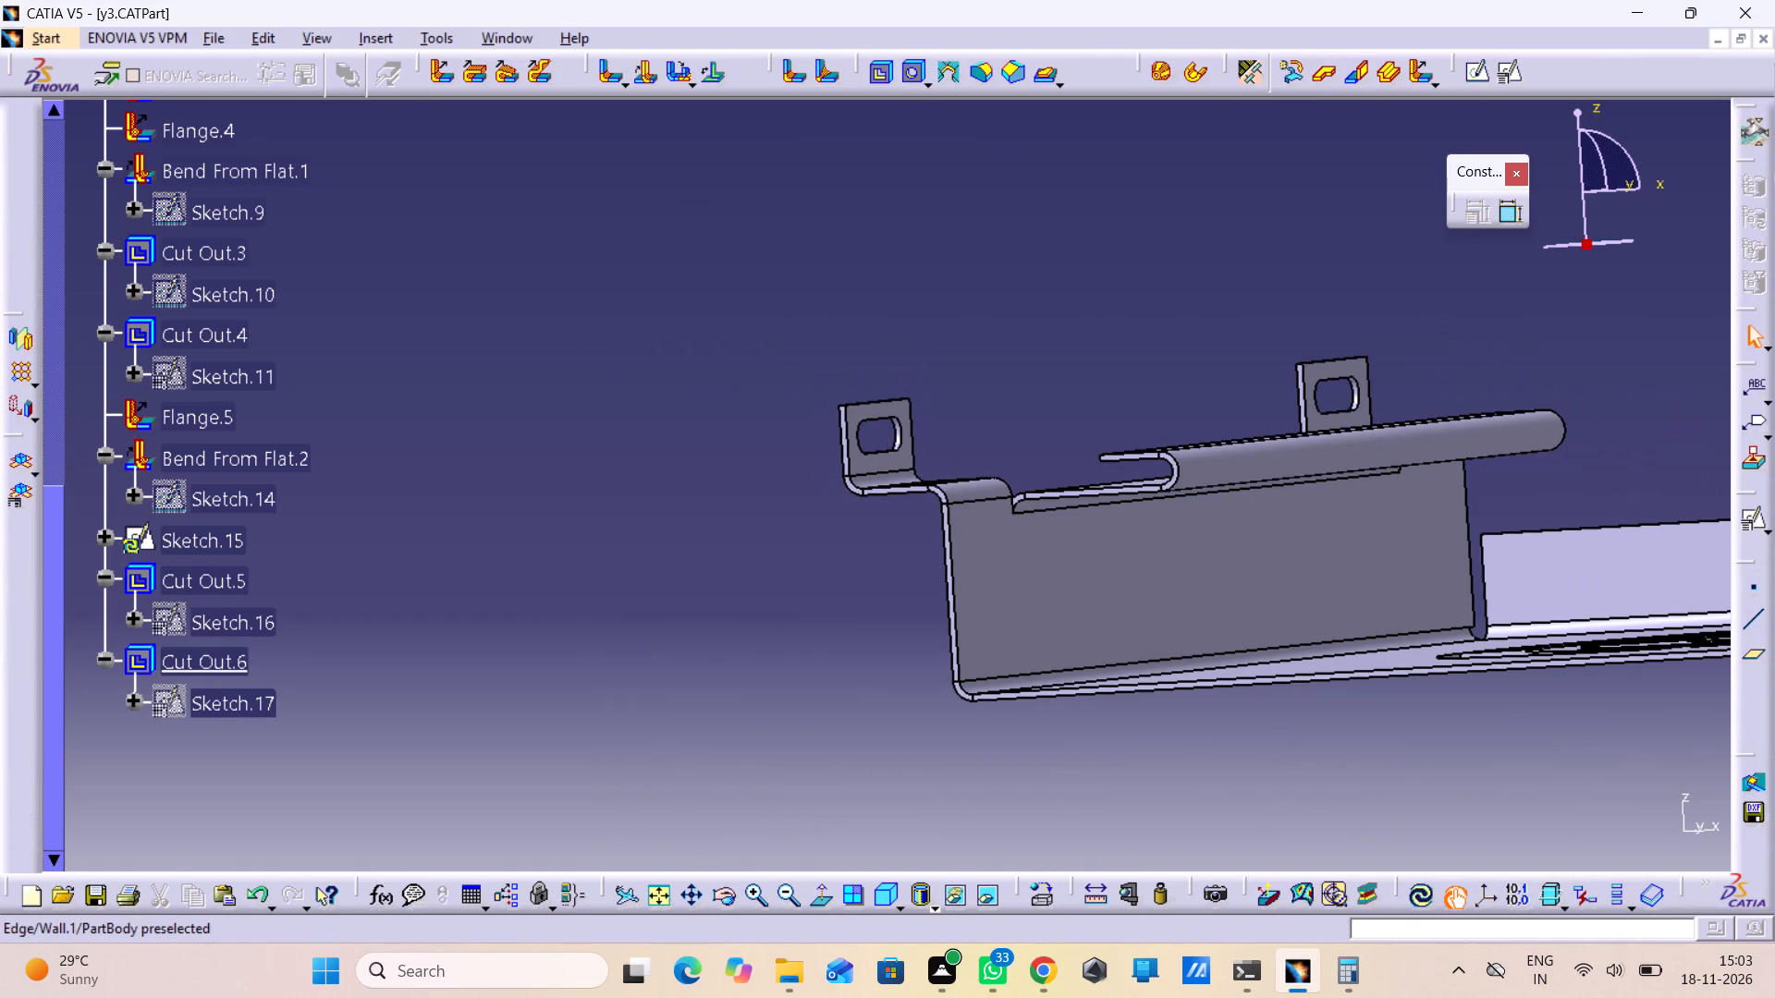
pyautogui.middleClick(1378, 767)
pyautogui.click(880, 899)
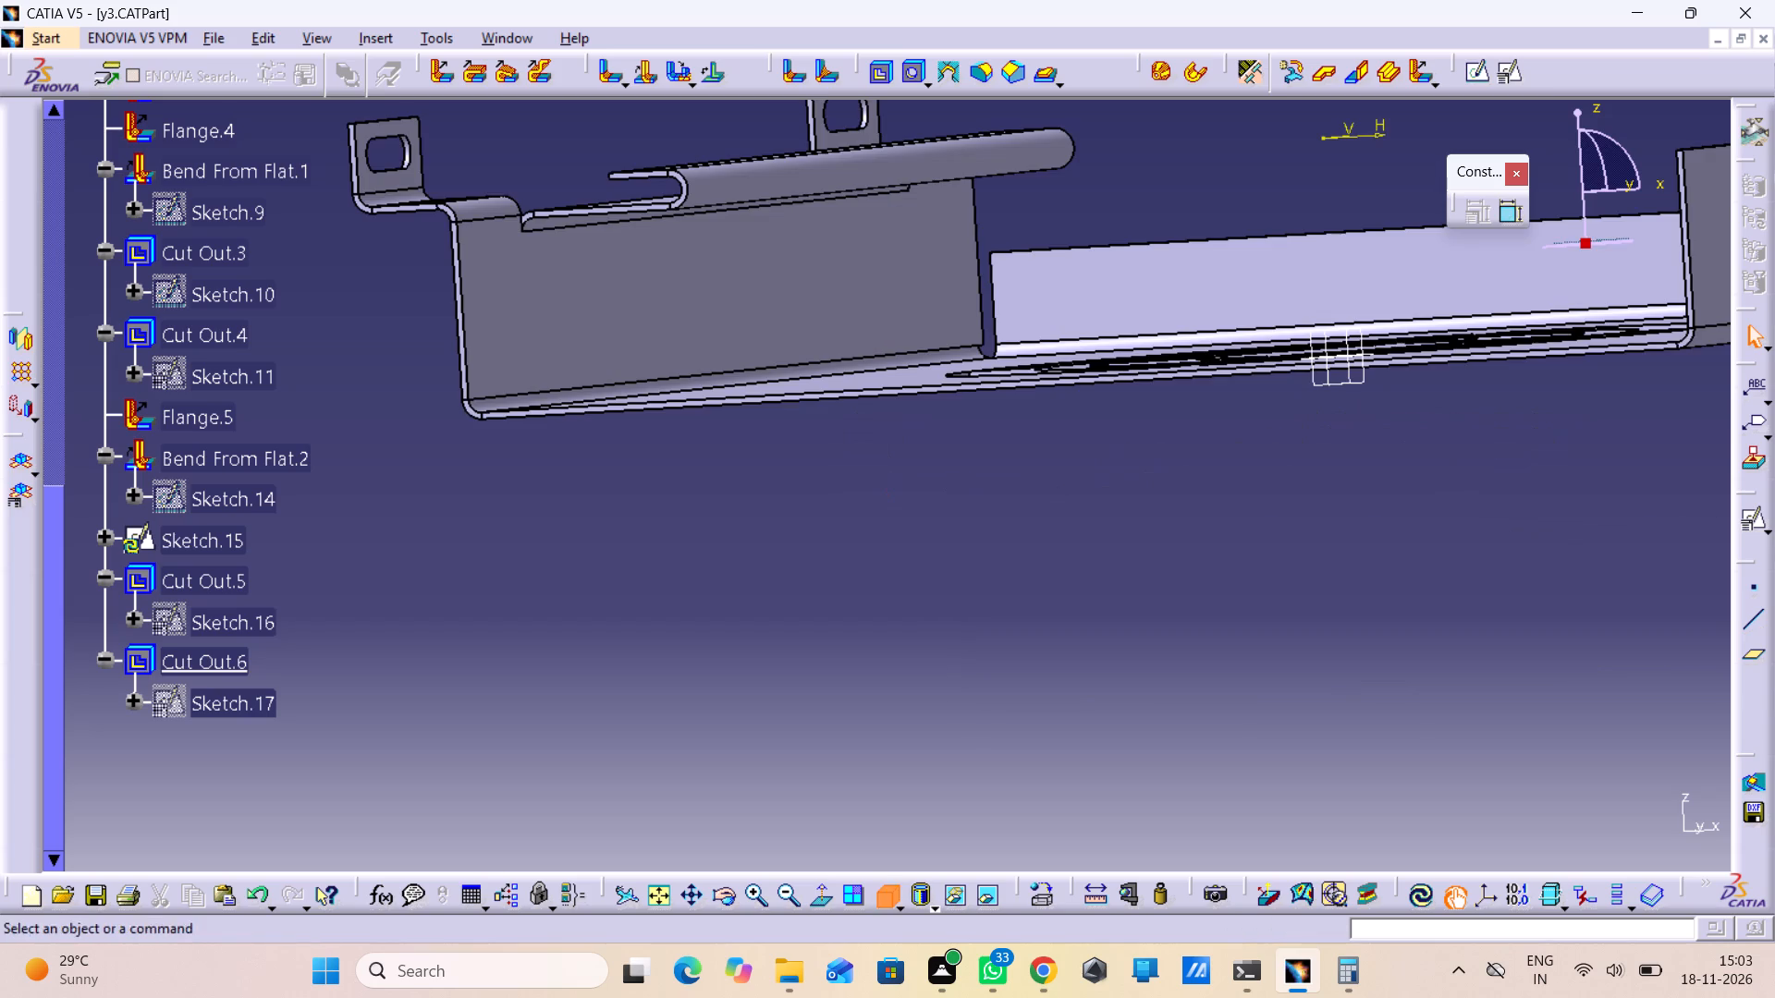
pyautogui.moveTo(977, 604); pyautogui.dragTo(1033, 705, button='middle')
pyautogui.rightClick(977, 604)
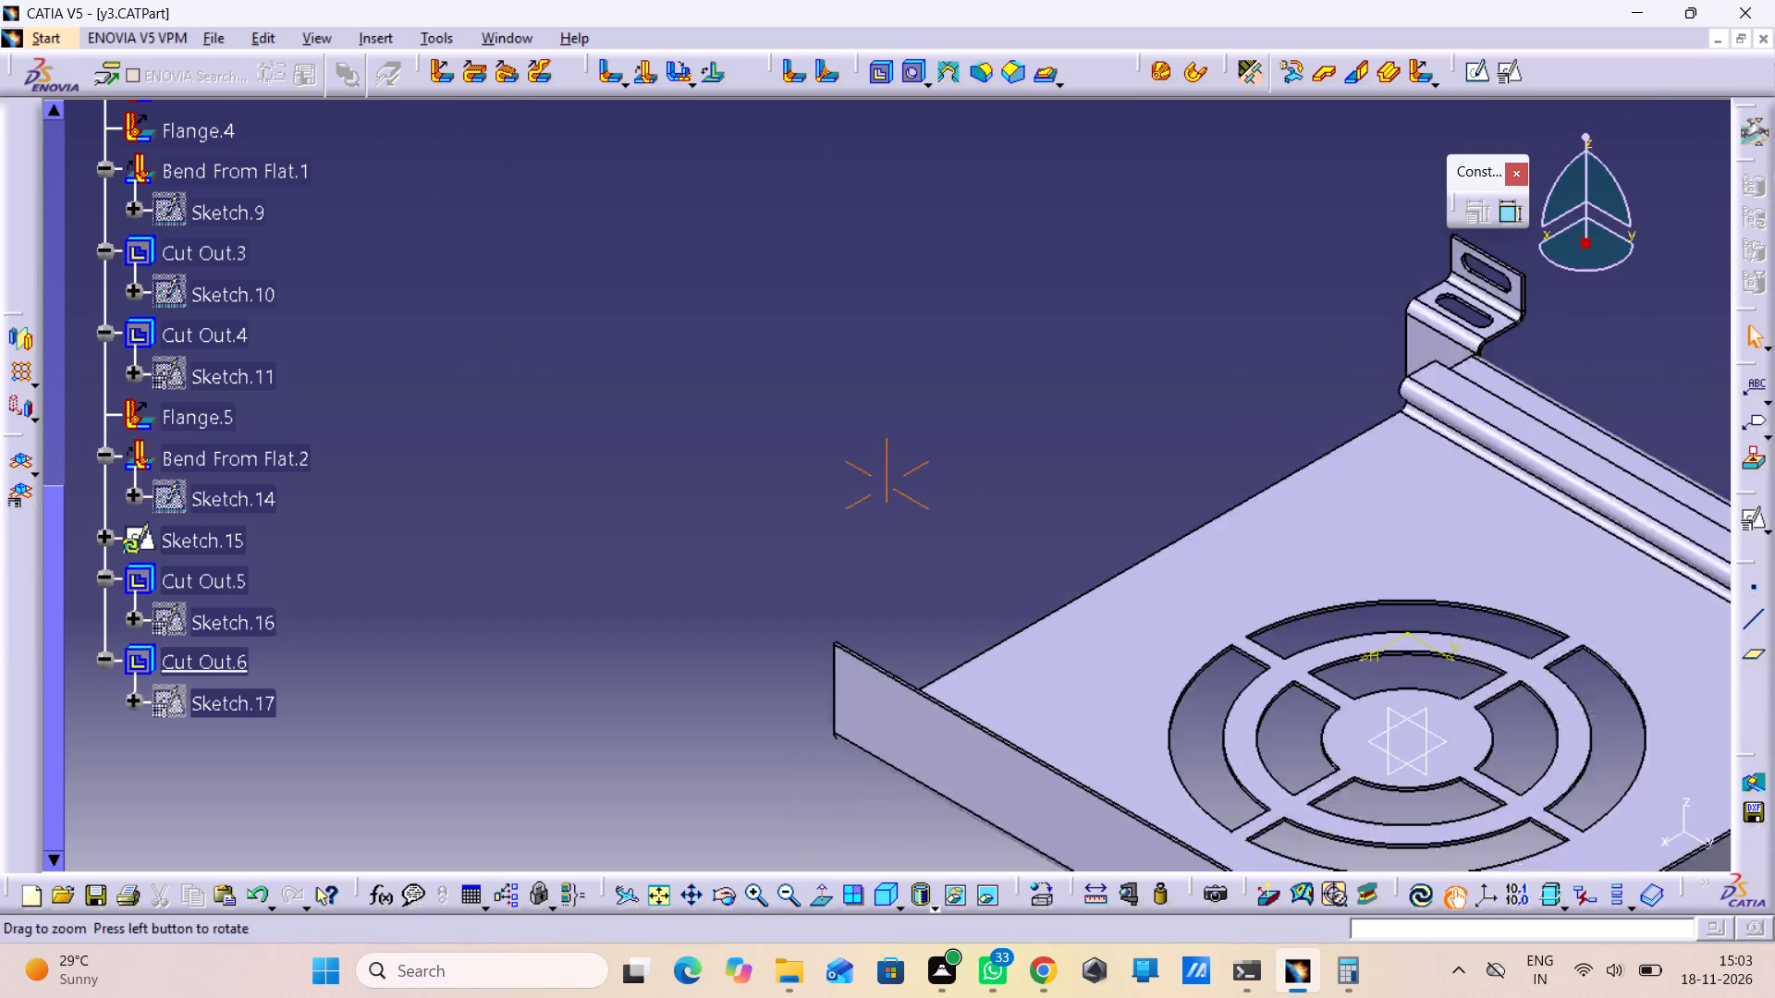
pyautogui.moveTo(1033, 705); pyautogui.dragTo(1054, 793, button='middle')
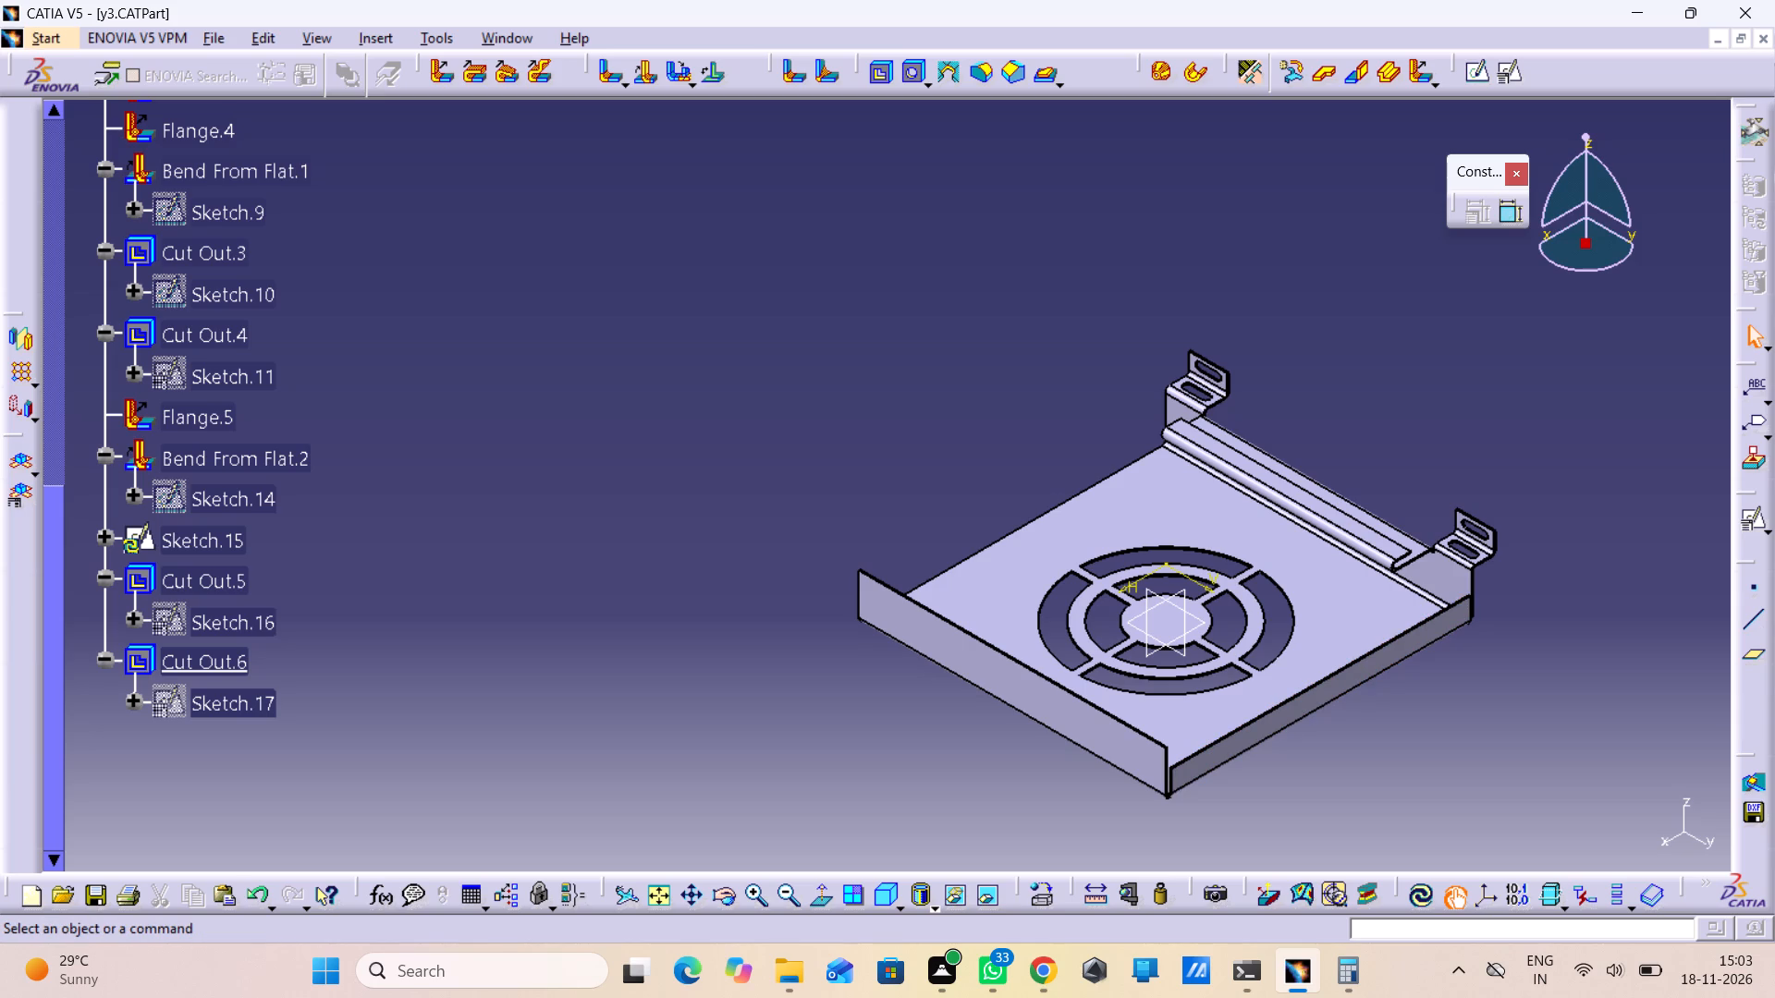
pyautogui.moveTo(1468, 681); pyautogui.dragTo(828, 592, button='middle')
pyautogui.moveTo(1468, 681); pyautogui.dragTo(828, 592, button='right')
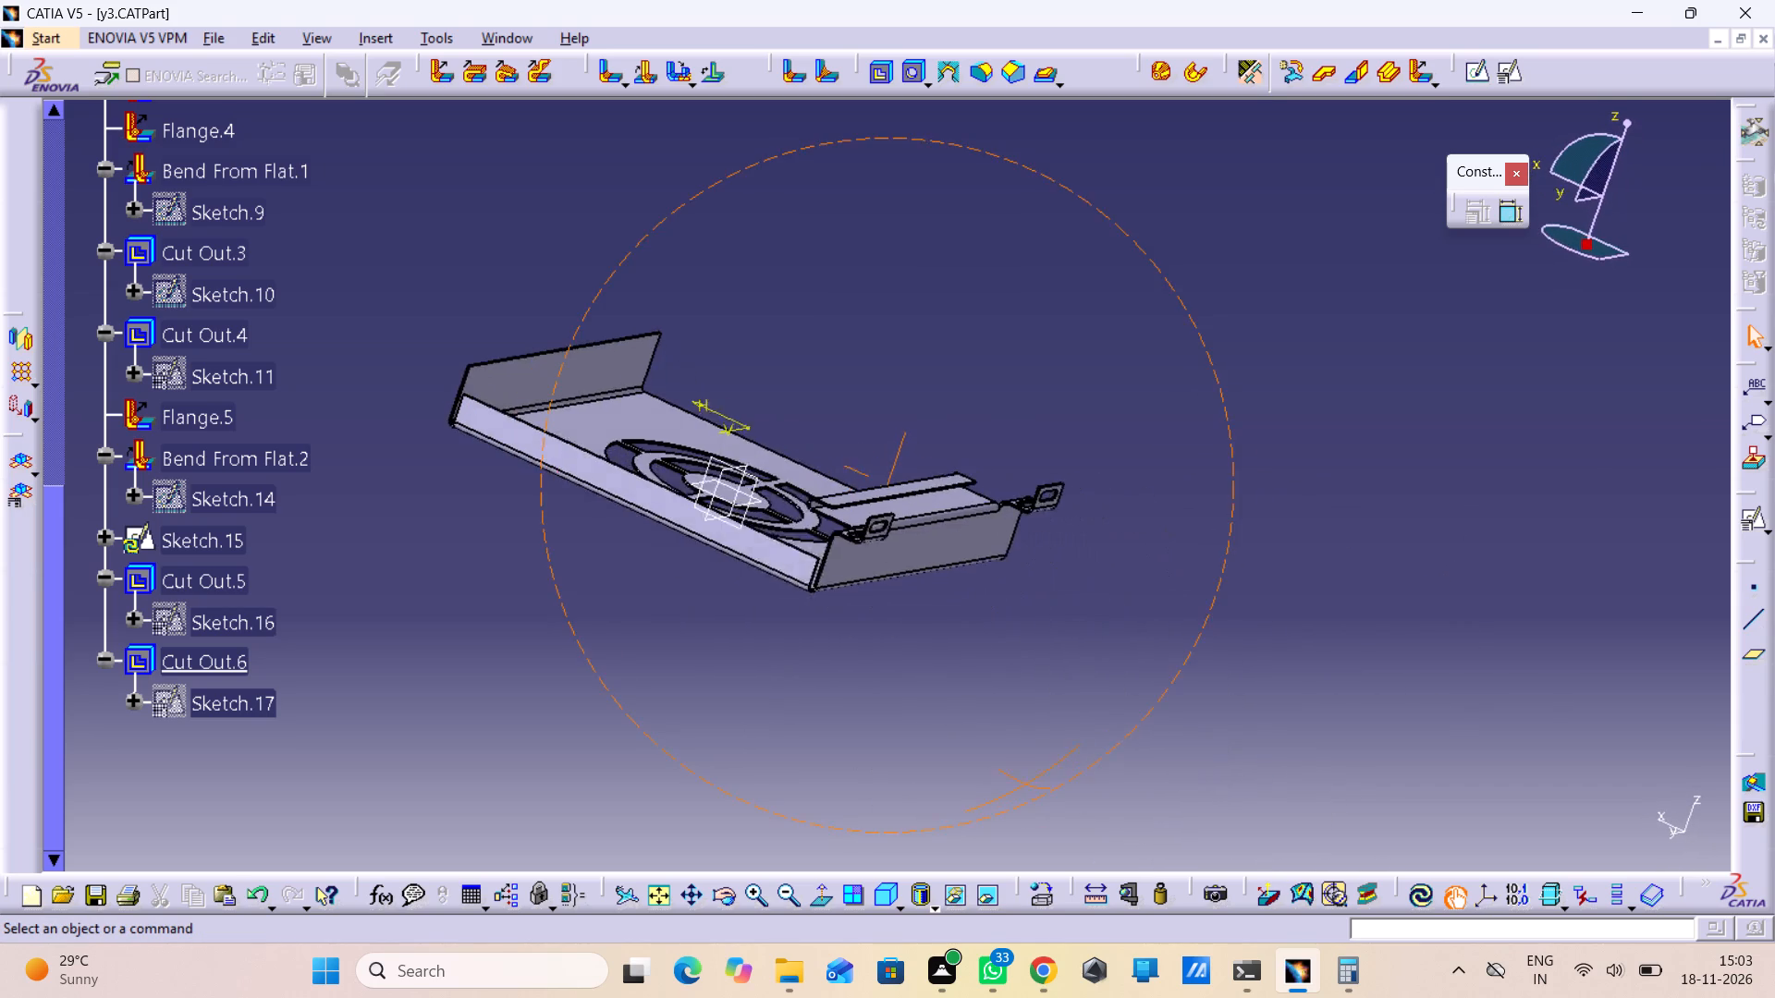
pyautogui.moveTo(828, 592); pyautogui.dragTo(814, 594, button='middle')
pyautogui.moveTo(828, 592); pyautogui.dragTo(814, 594, button='right')
pyautogui.moveTo(1010, 601); pyautogui.dragTo(1307, 683, button='middle')
pyautogui.moveTo(1249, 717); pyautogui.dragTo(1075, 576, button='middle')
pyautogui.moveTo(1248, 718); pyautogui.dragTo(1075, 576, button='right')
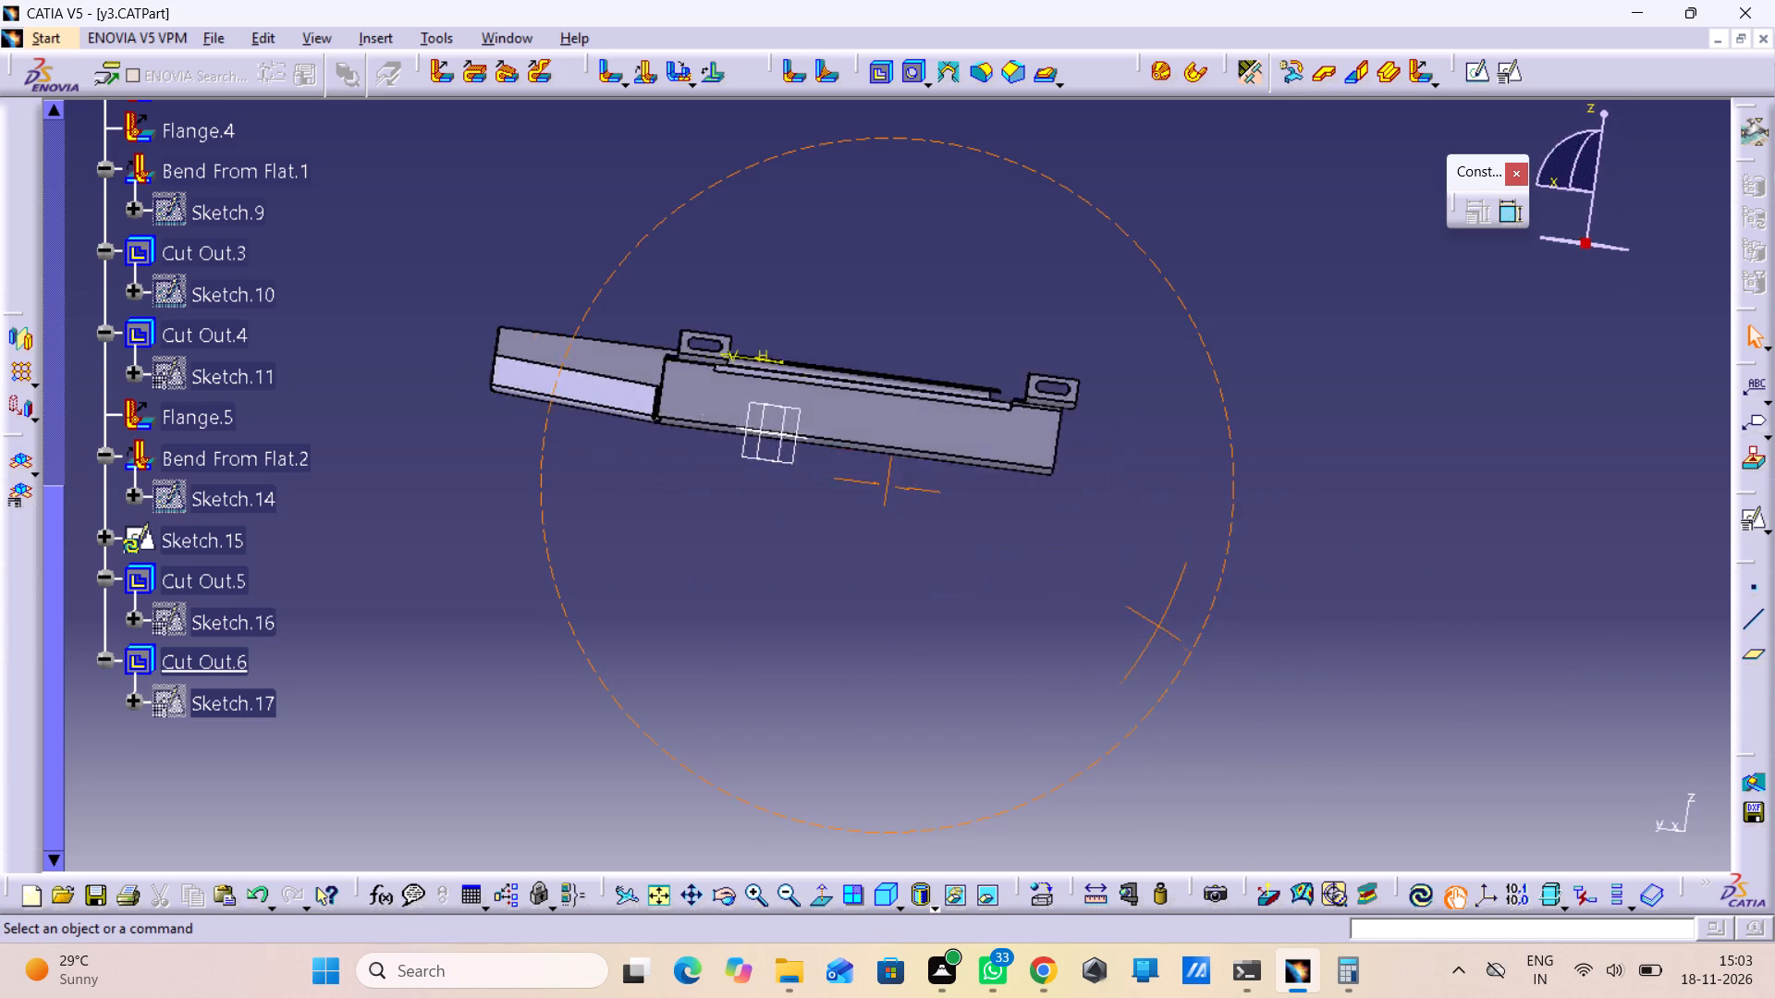
pyautogui.moveTo(1075, 576); pyautogui.dragTo(987, 576, button='middle')
pyautogui.moveTo(1075, 576); pyautogui.dragTo(980, 574, button='right')
pyautogui.moveTo(1170, 605); pyautogui.dragTo(1687, 807, button='middle')
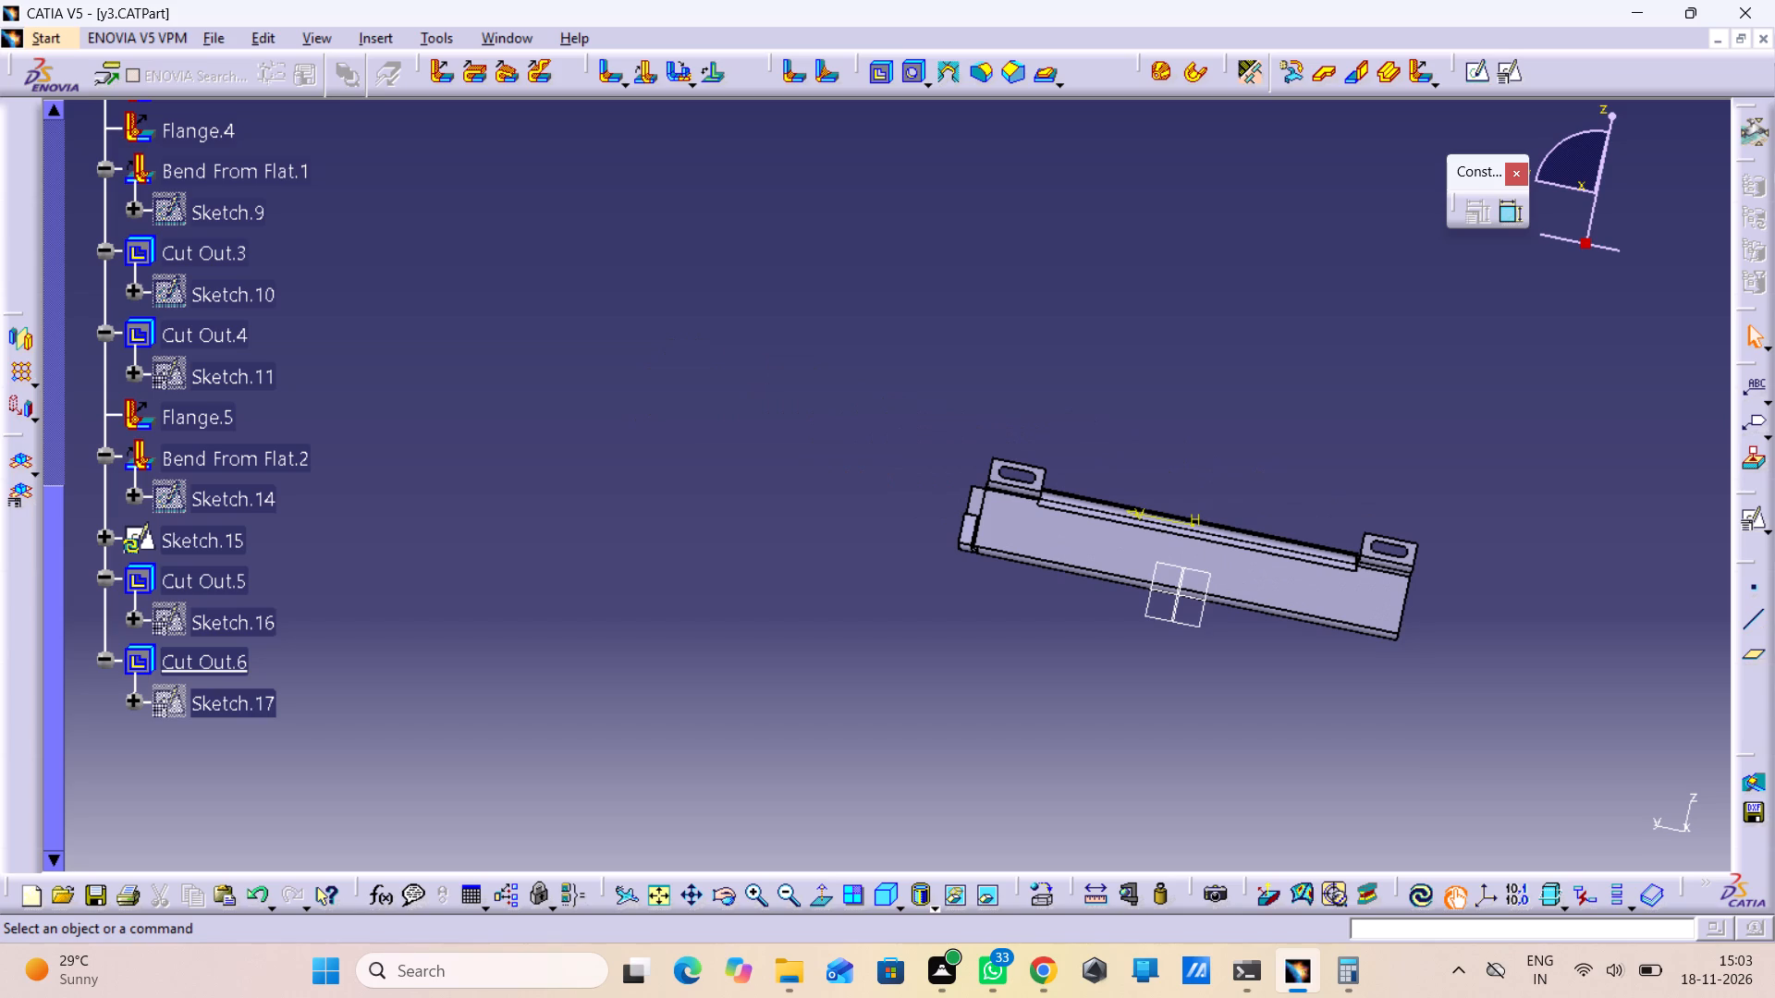
pyautogui.click(1246, 582)
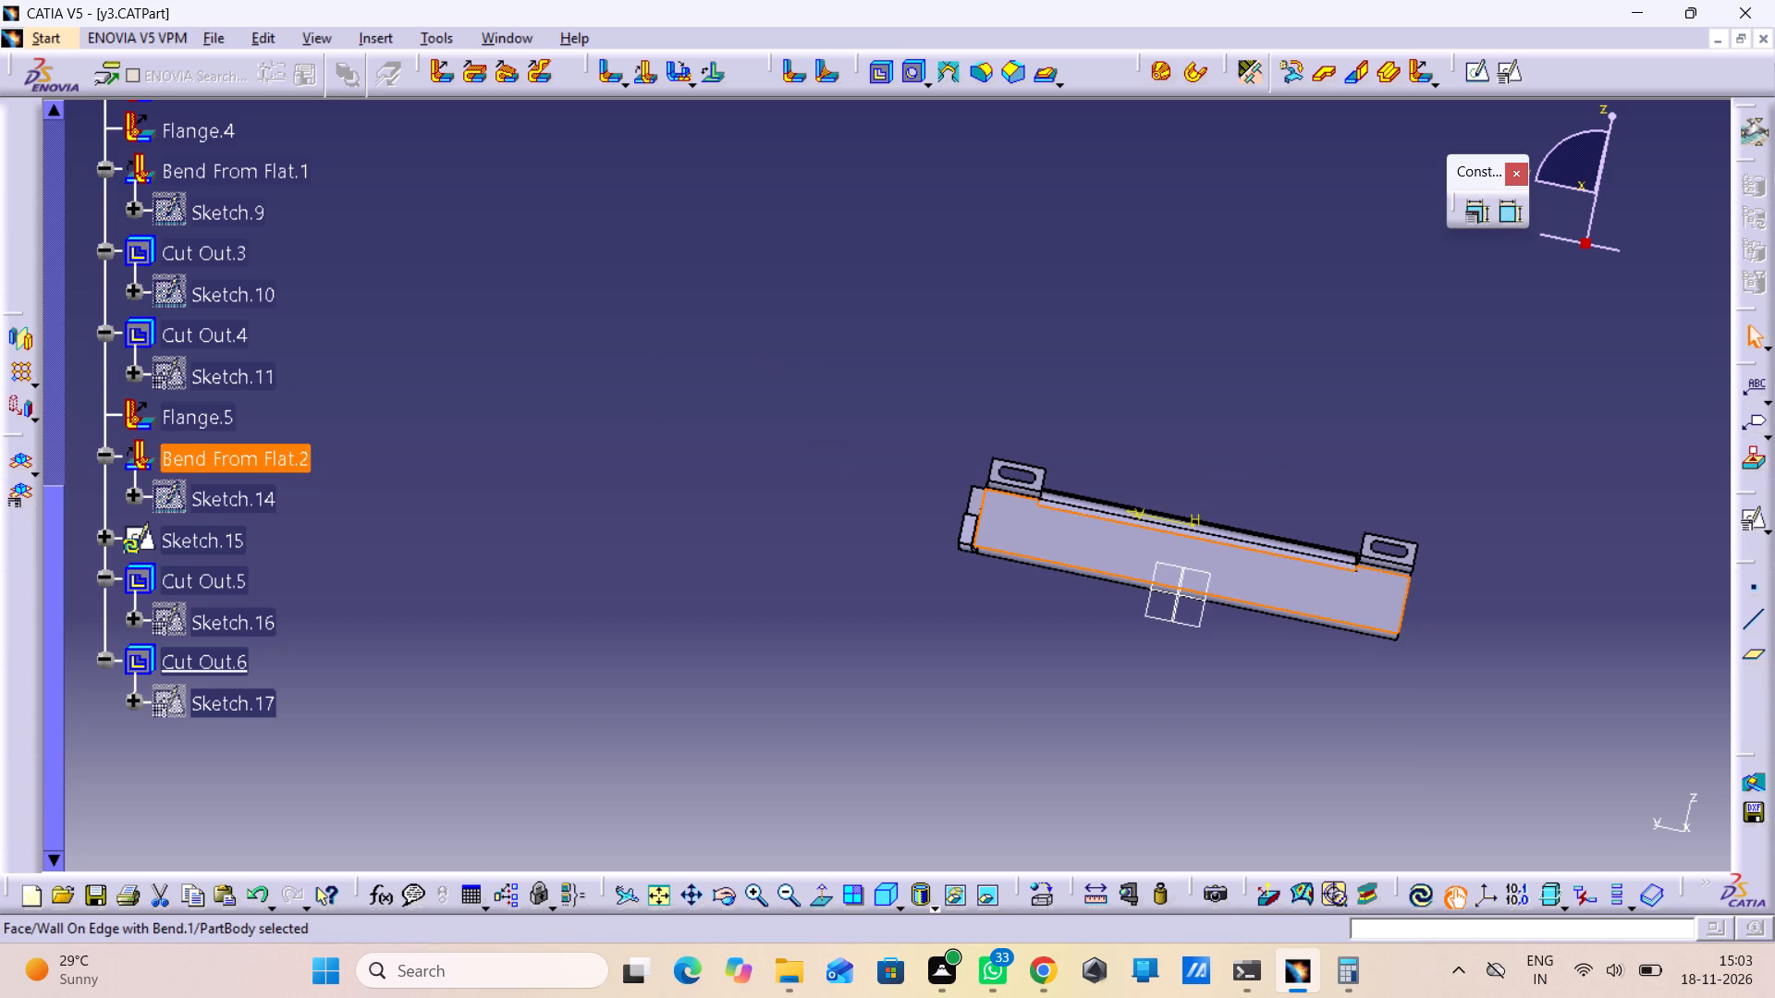
pyautogui.click(1507, 78)
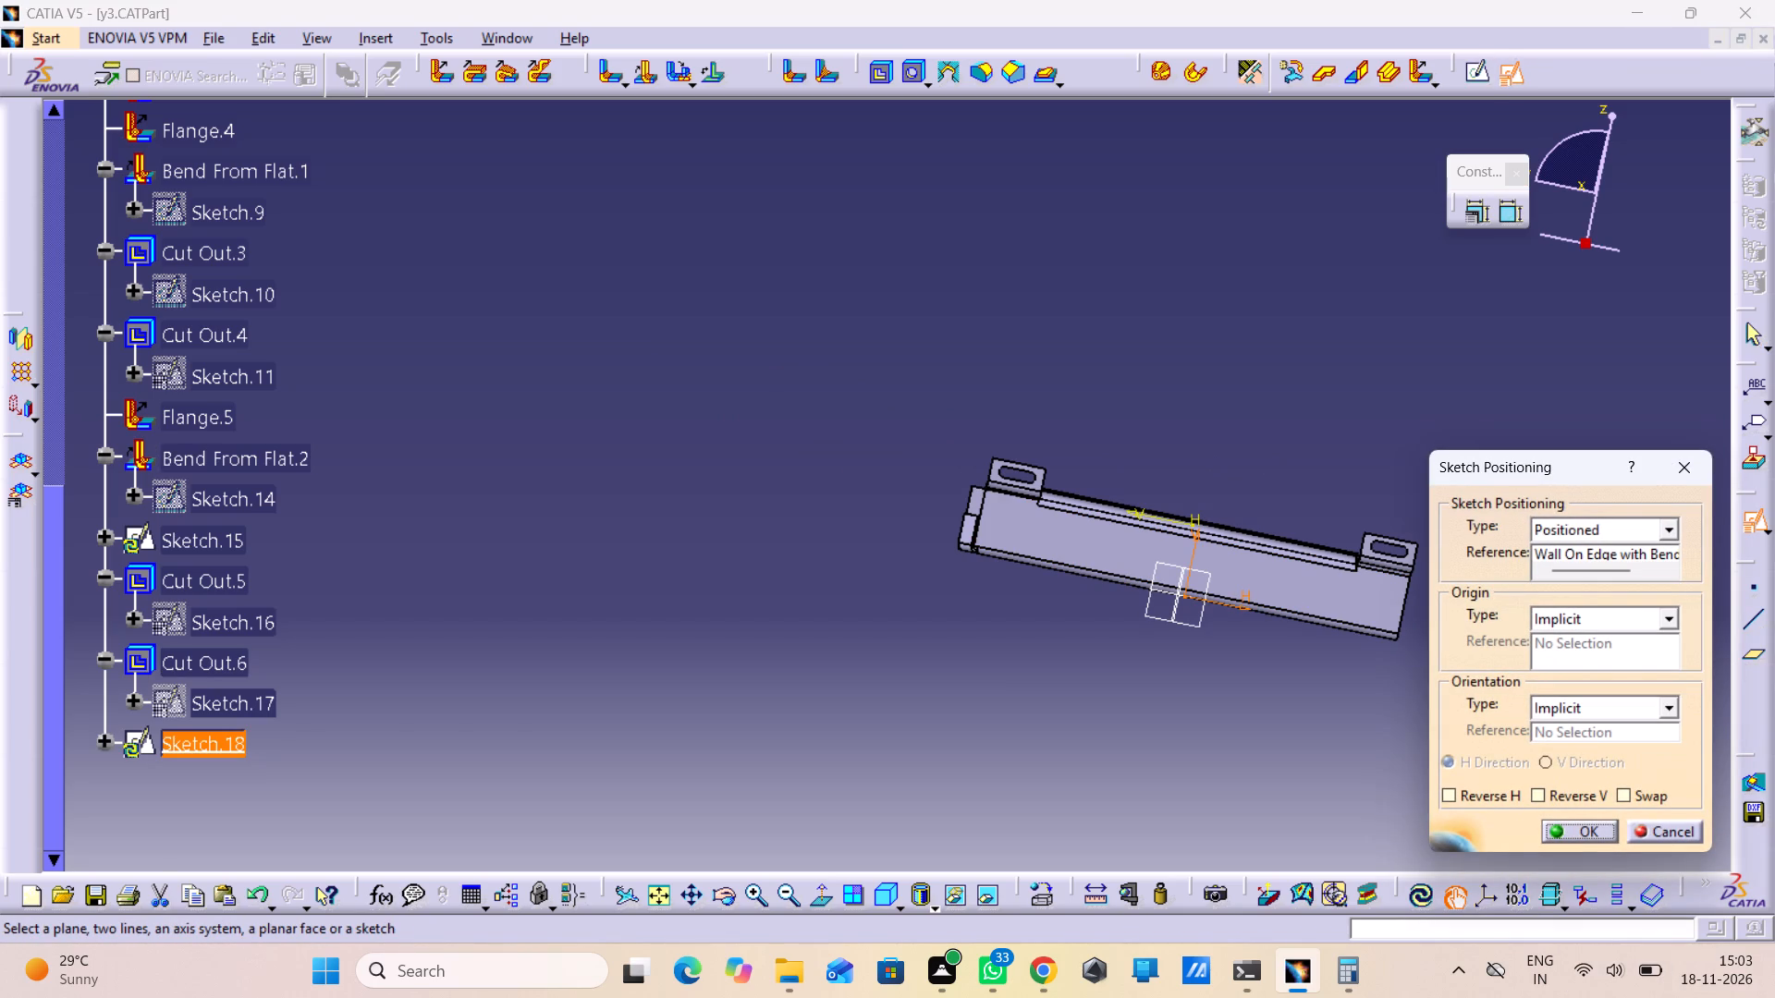
pyautogui.click(1586, 824)
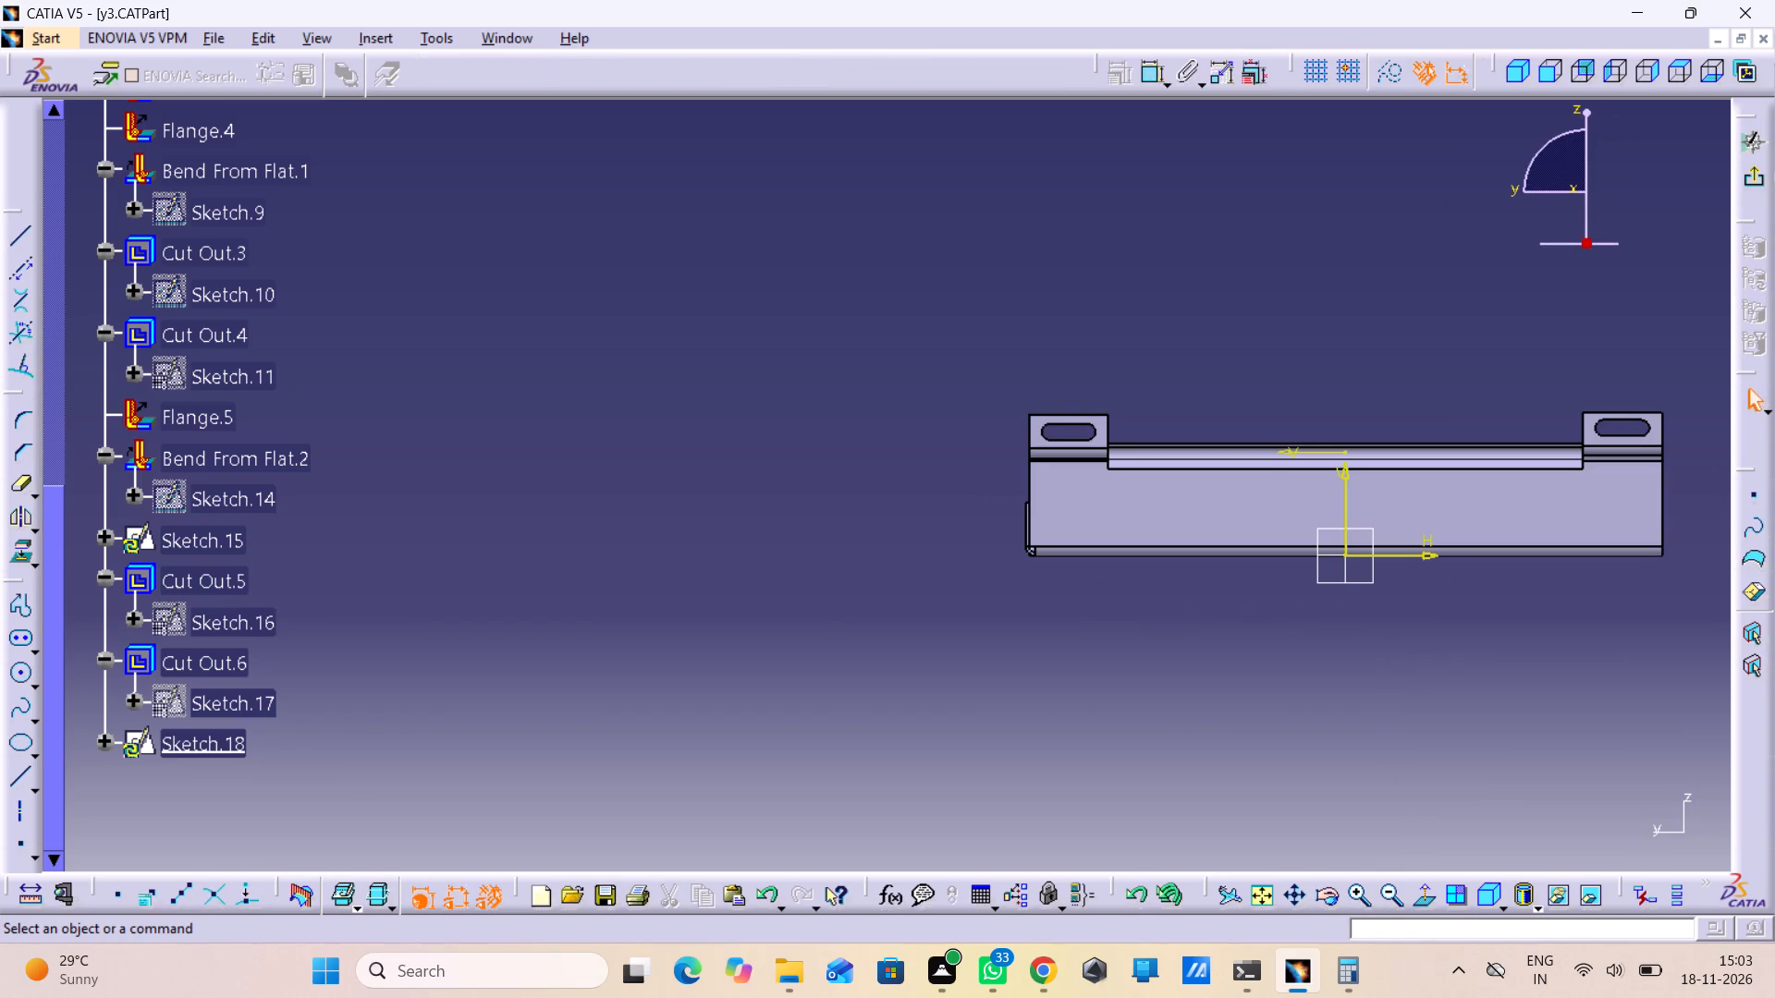
# Start drawing an elongated hole in the new wall sketch.
pyautogui.moveTo(1512, 697); pyautogui.dragTo(1215, 697, button='middle')
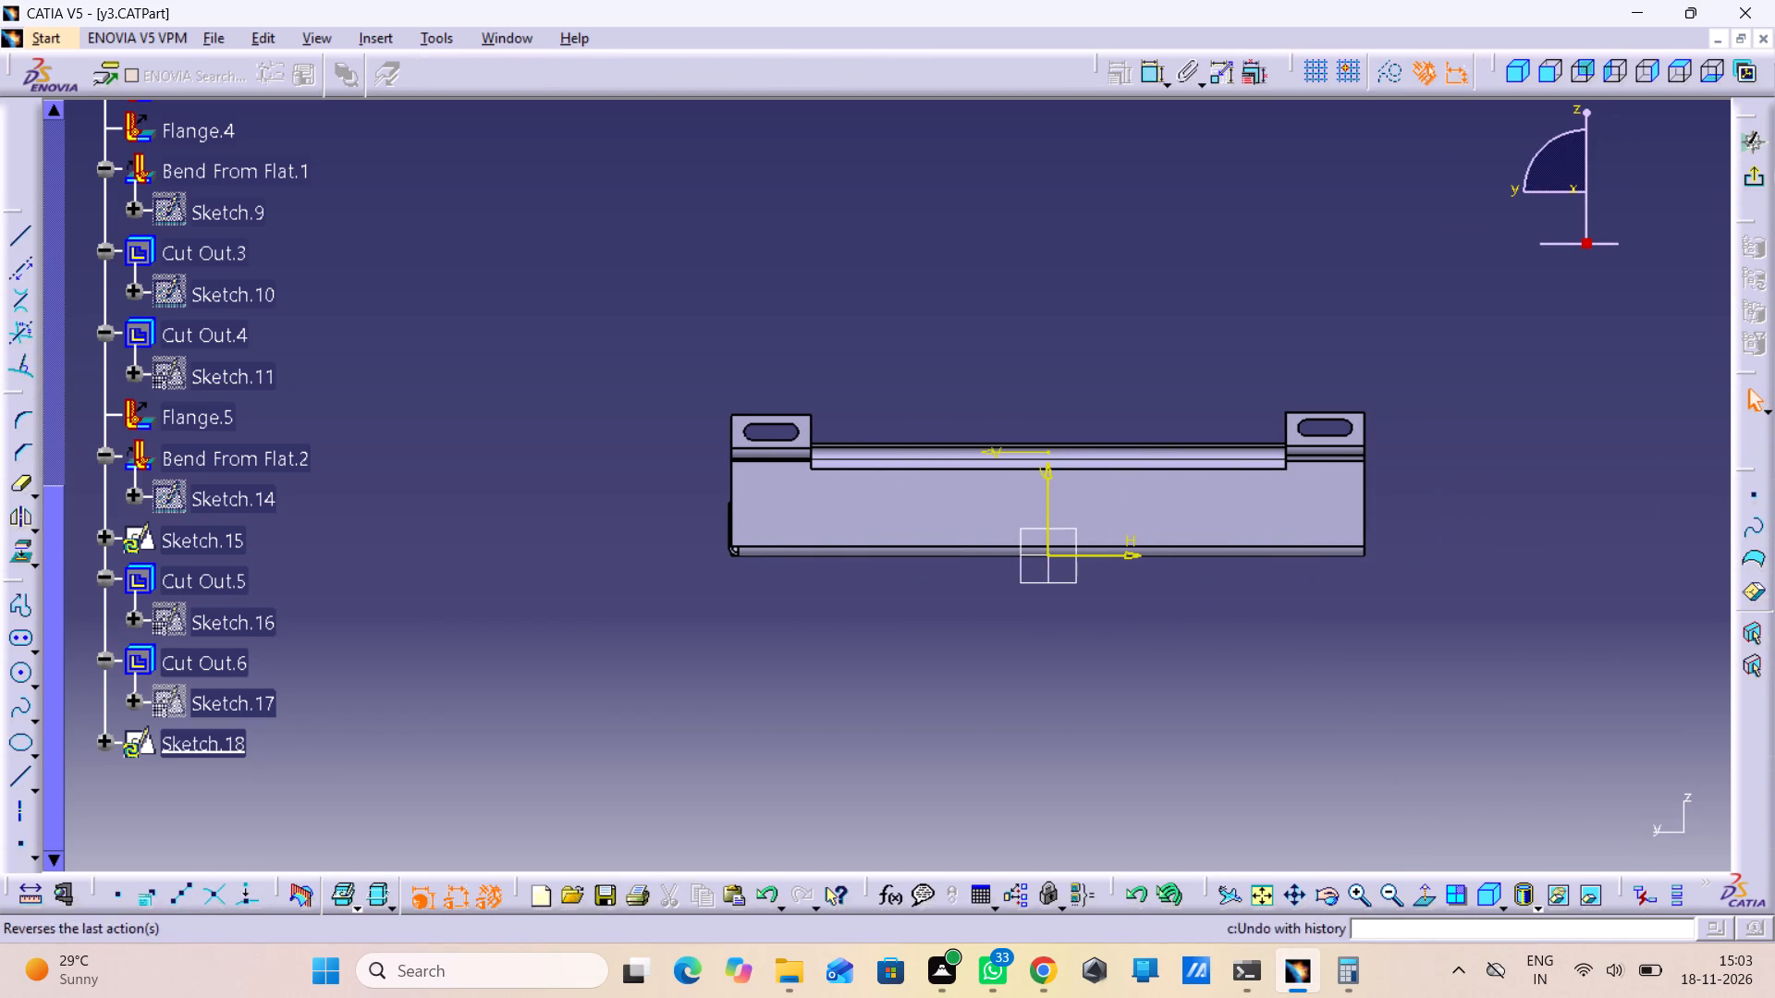
pyautogui.click(17, 645)
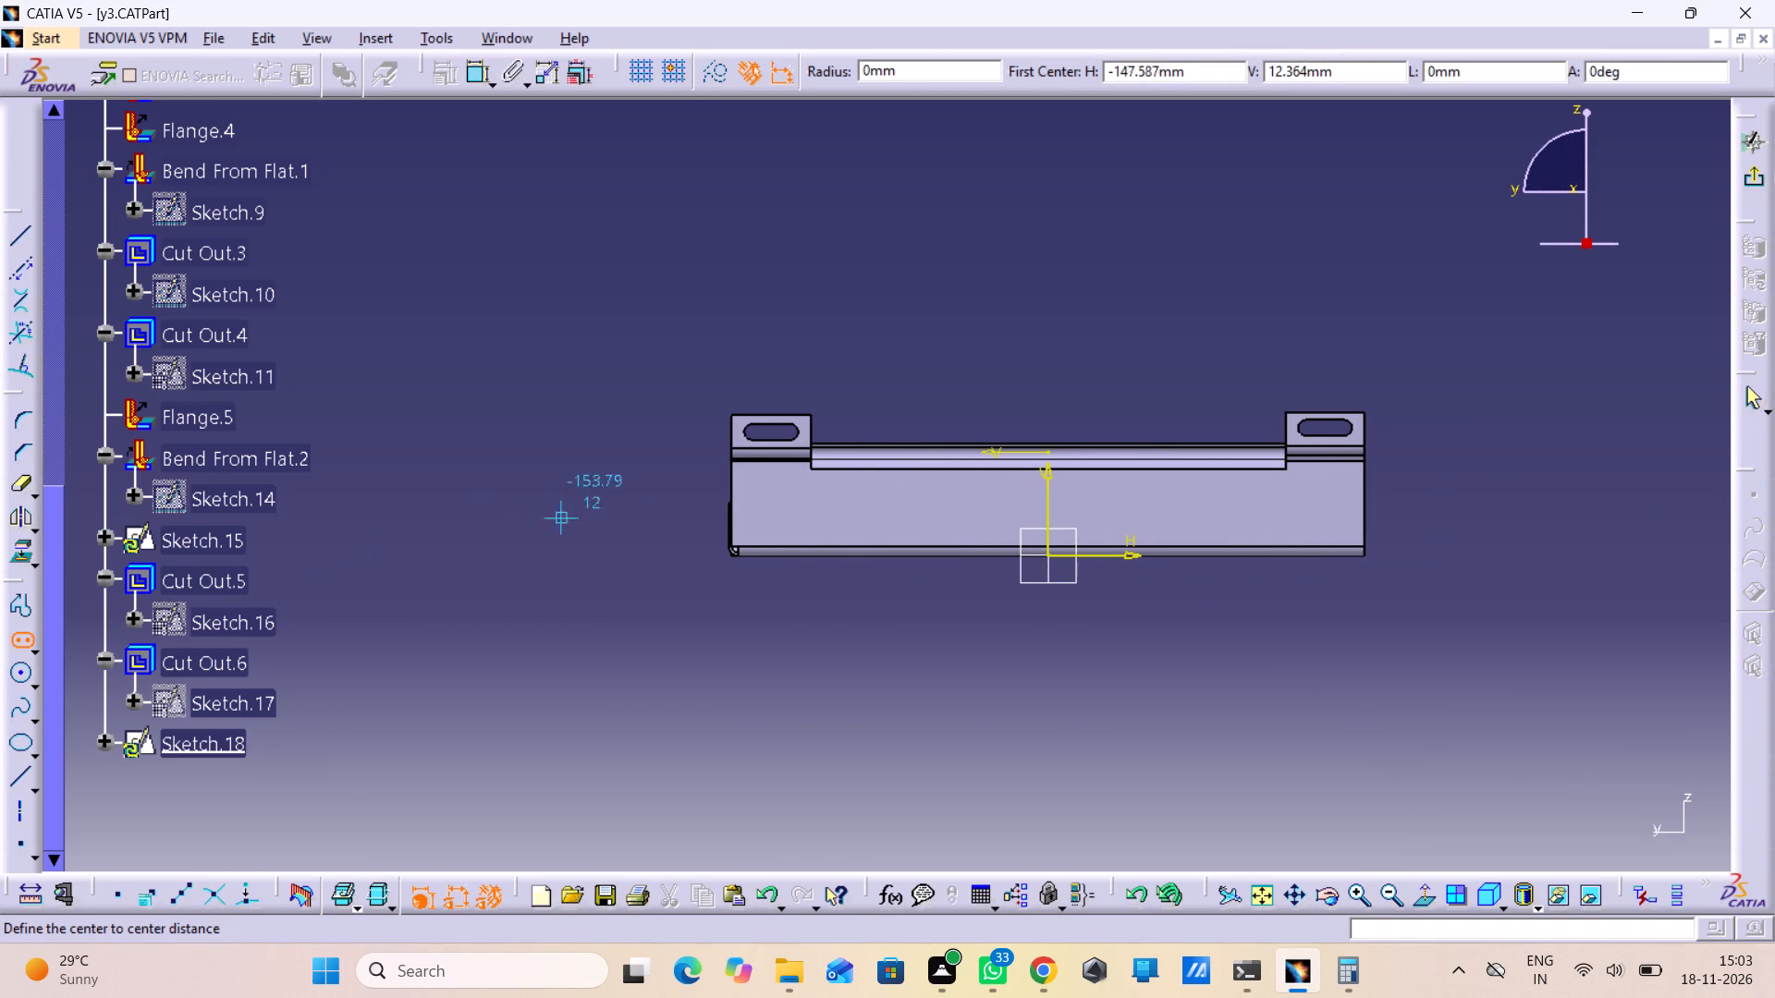
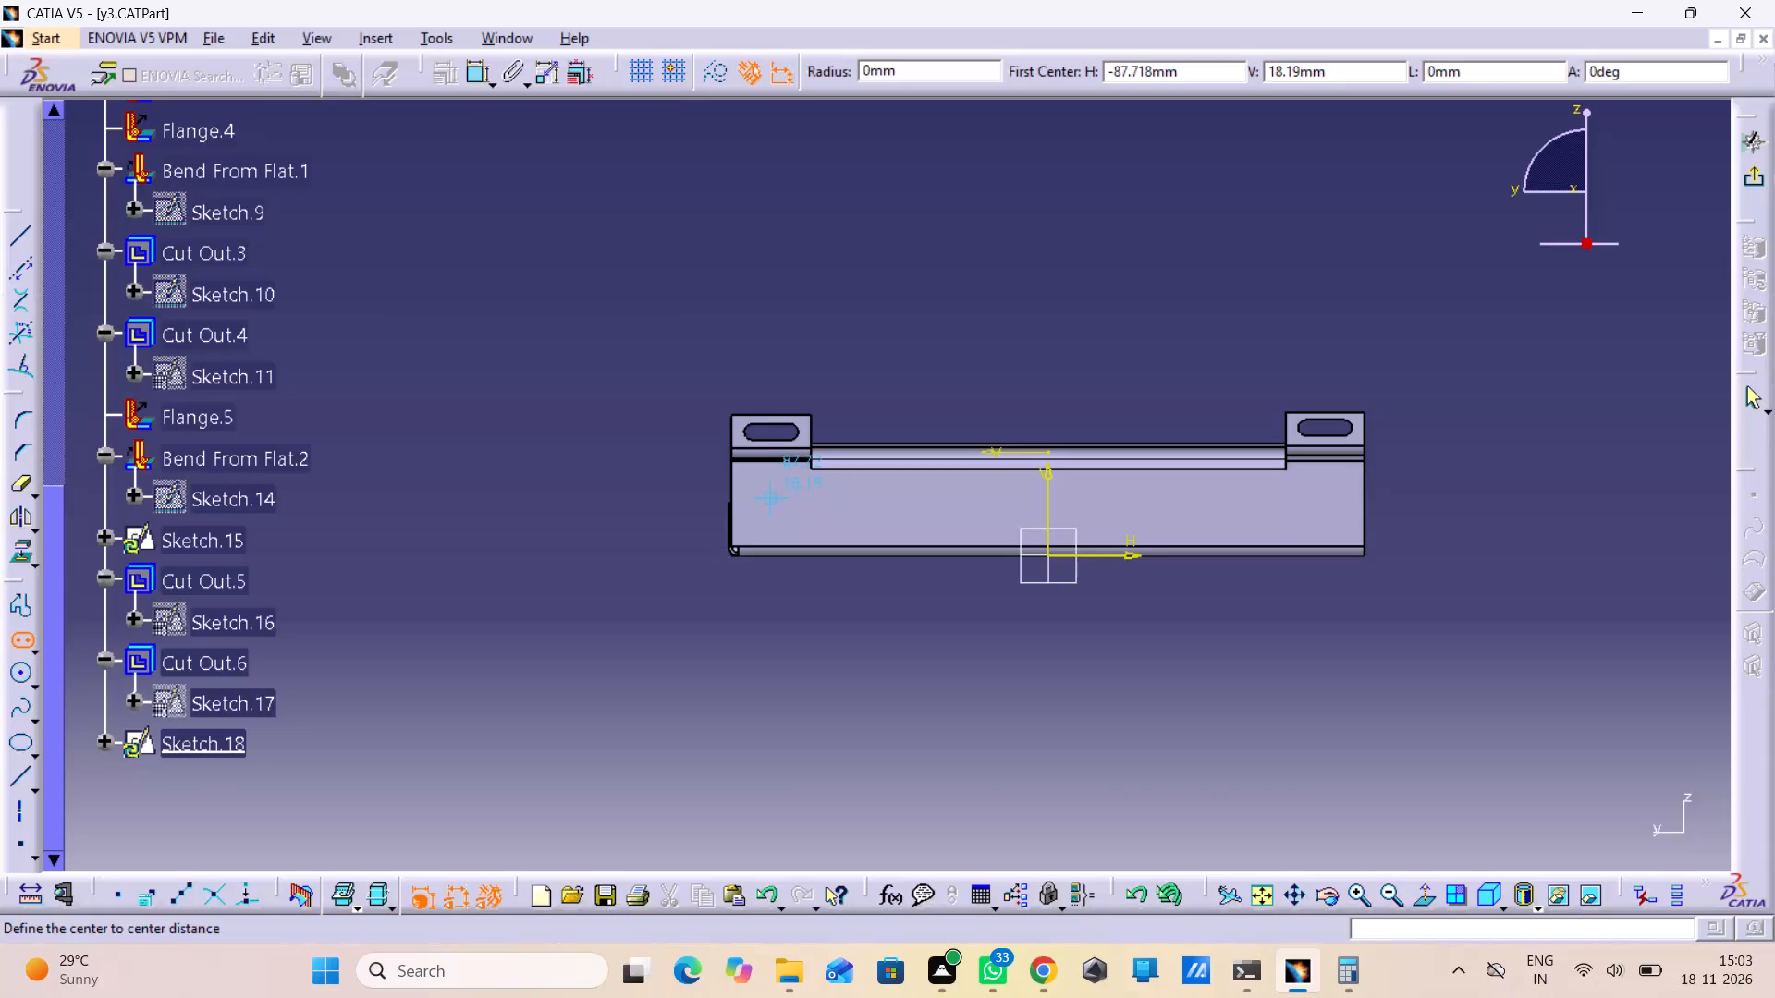
# Draw a vertical elongated hole on the wall below the negative-H tab, about 5.6 mm radius and 11.3 mm between centres.
pyautogui.click(772, 499)
pyautogui.click(768, 536)
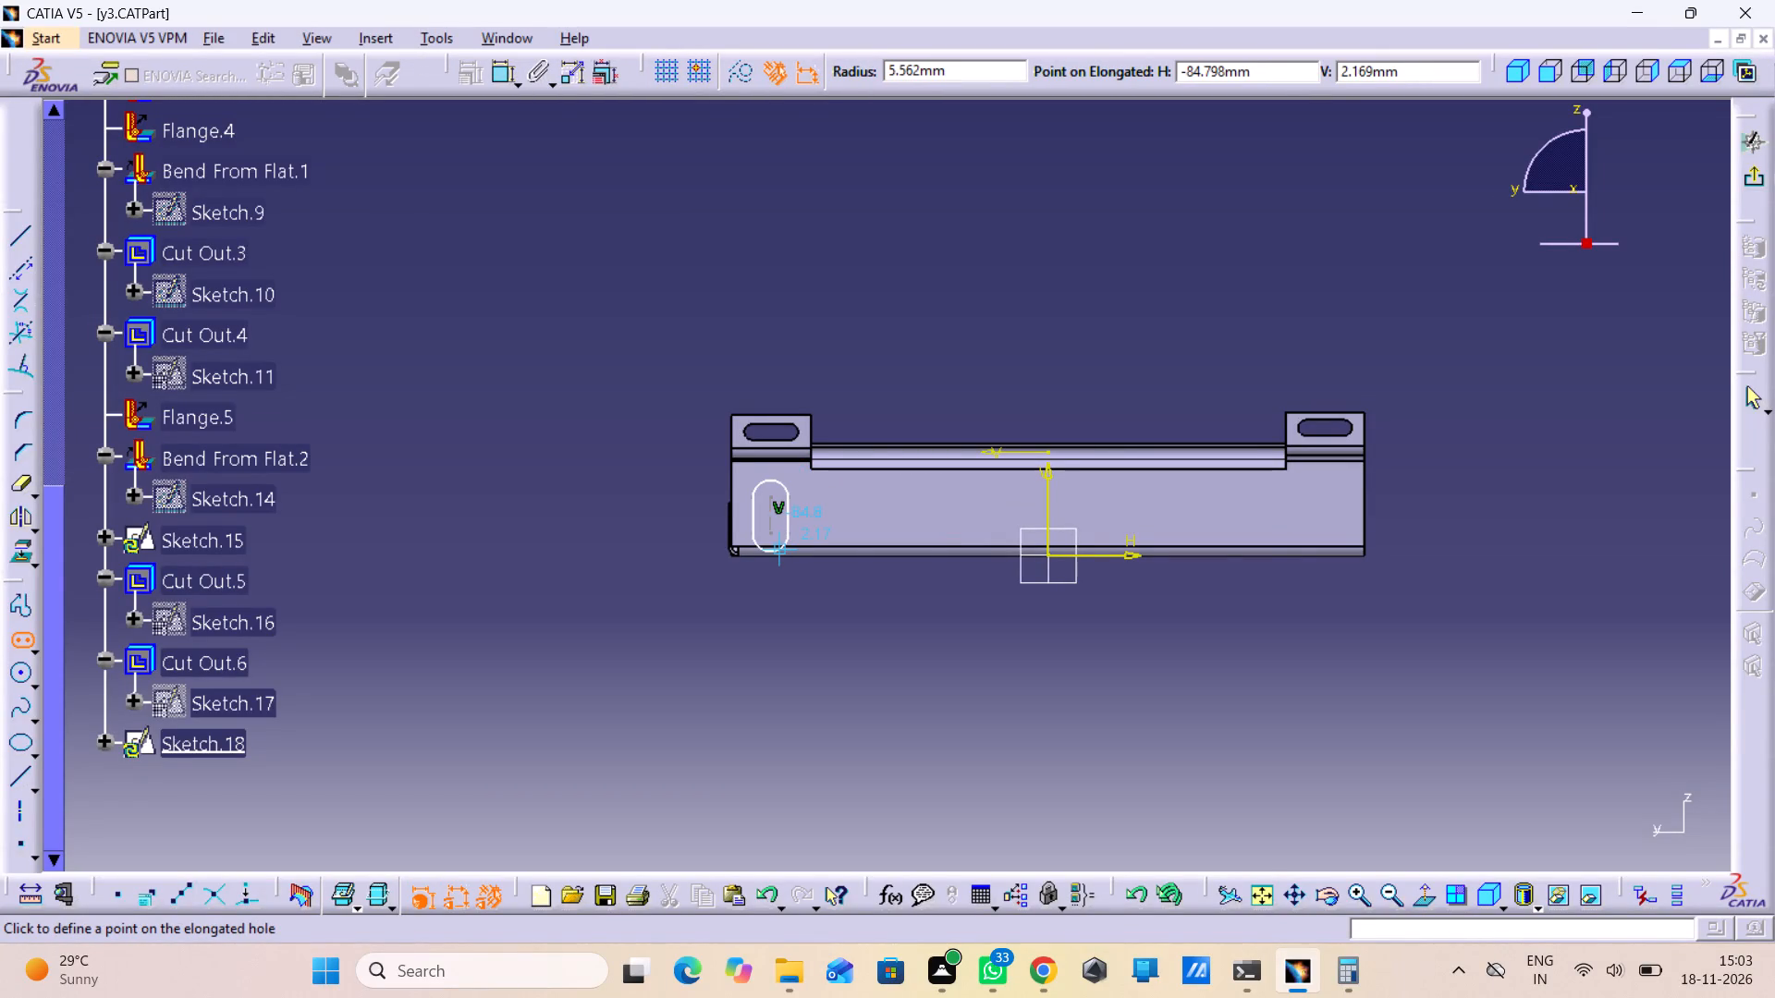
pyautogui.click(782, 548)
pyautogui.click(501, 679)
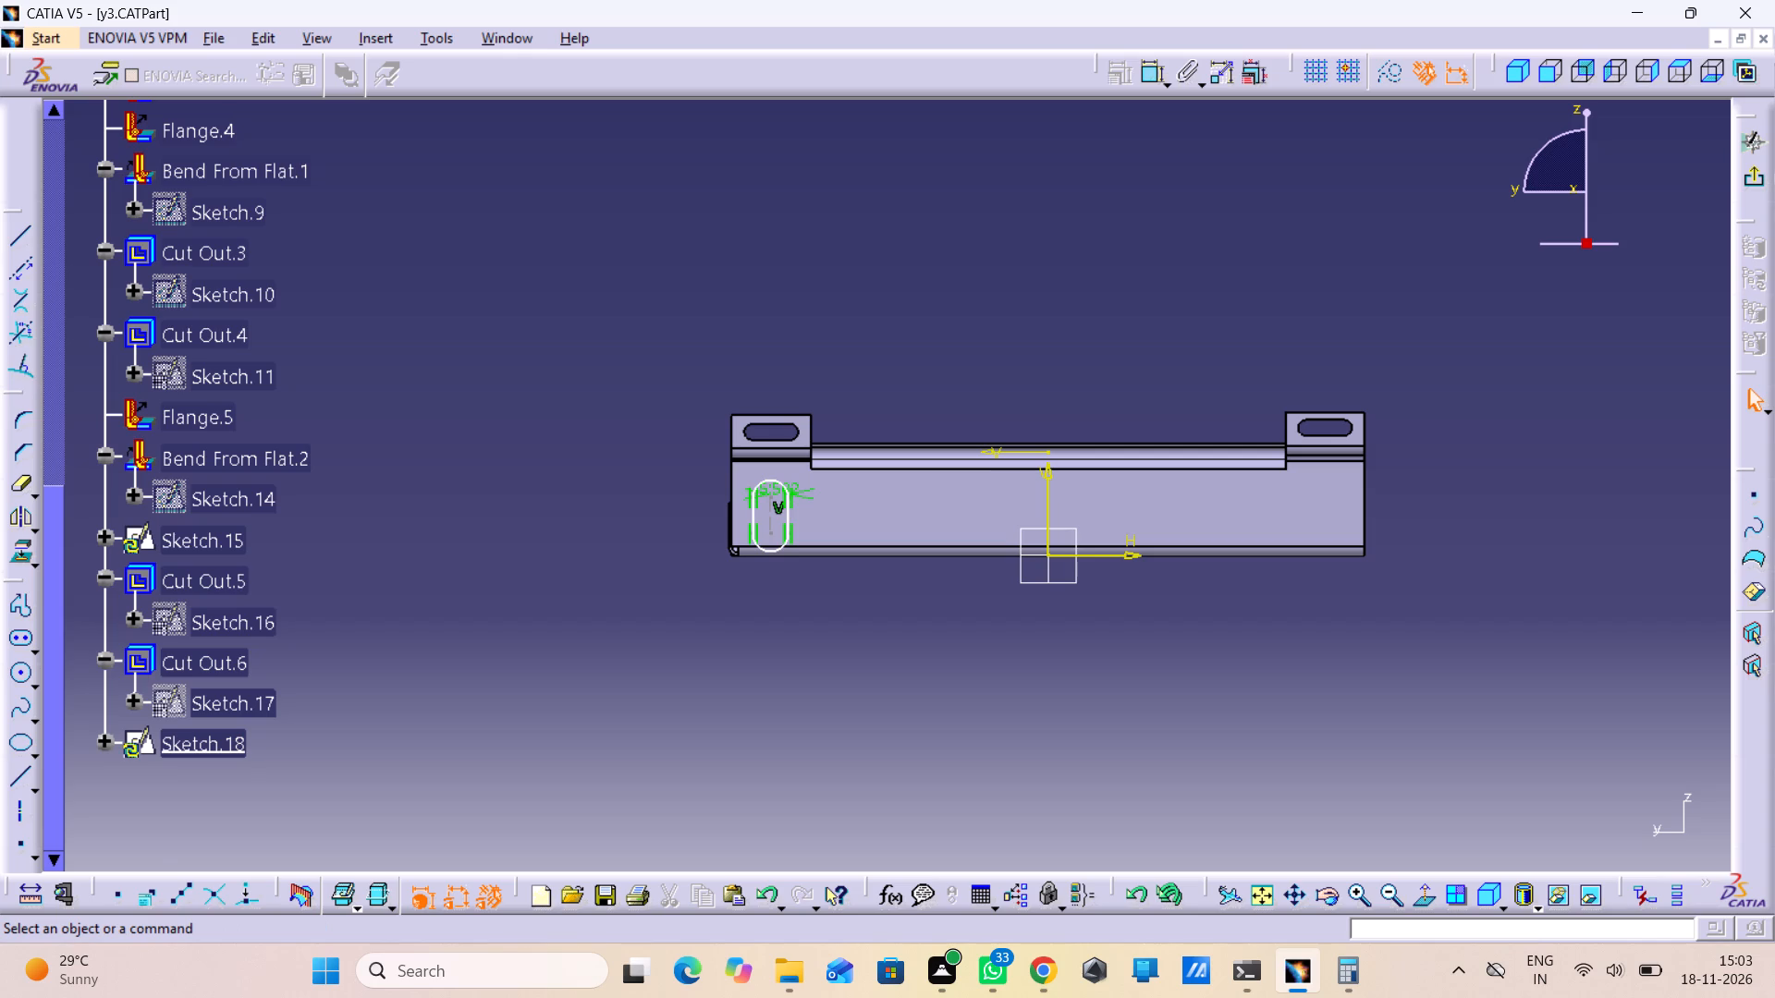
# Set the elongated hole's radius to 3 mm.
pyautogui.doubleClick(763, 497)
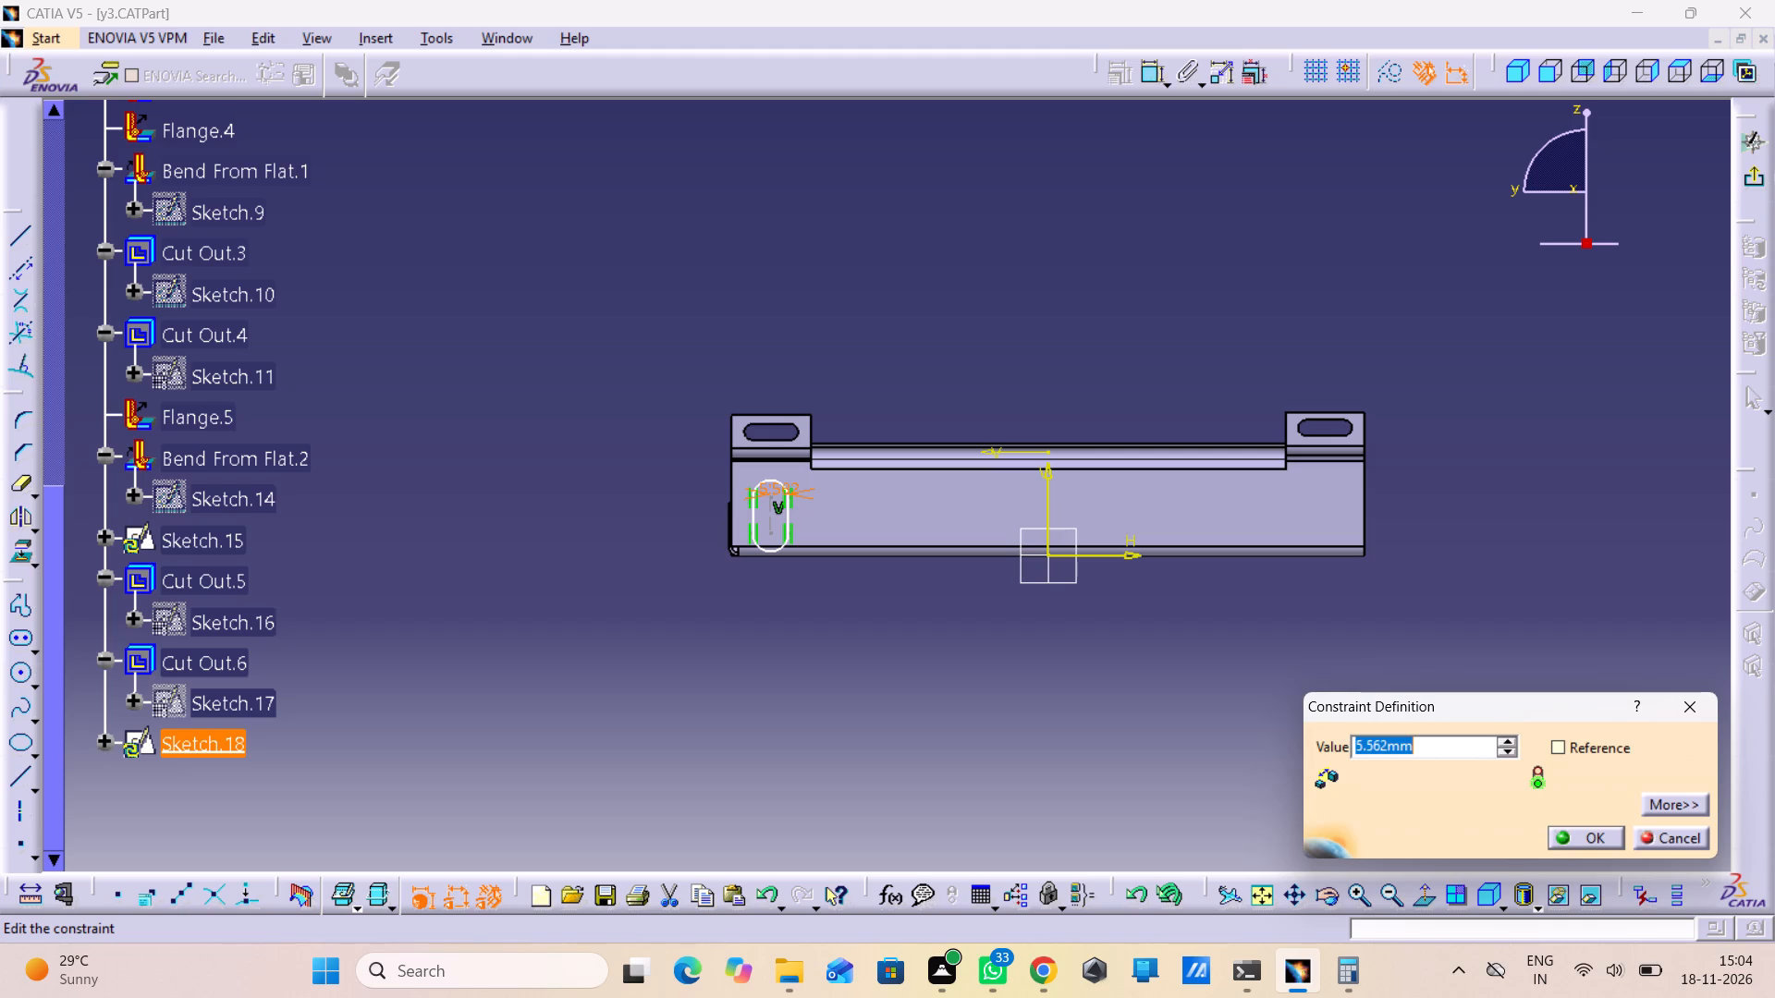
pyautogui.press('3')
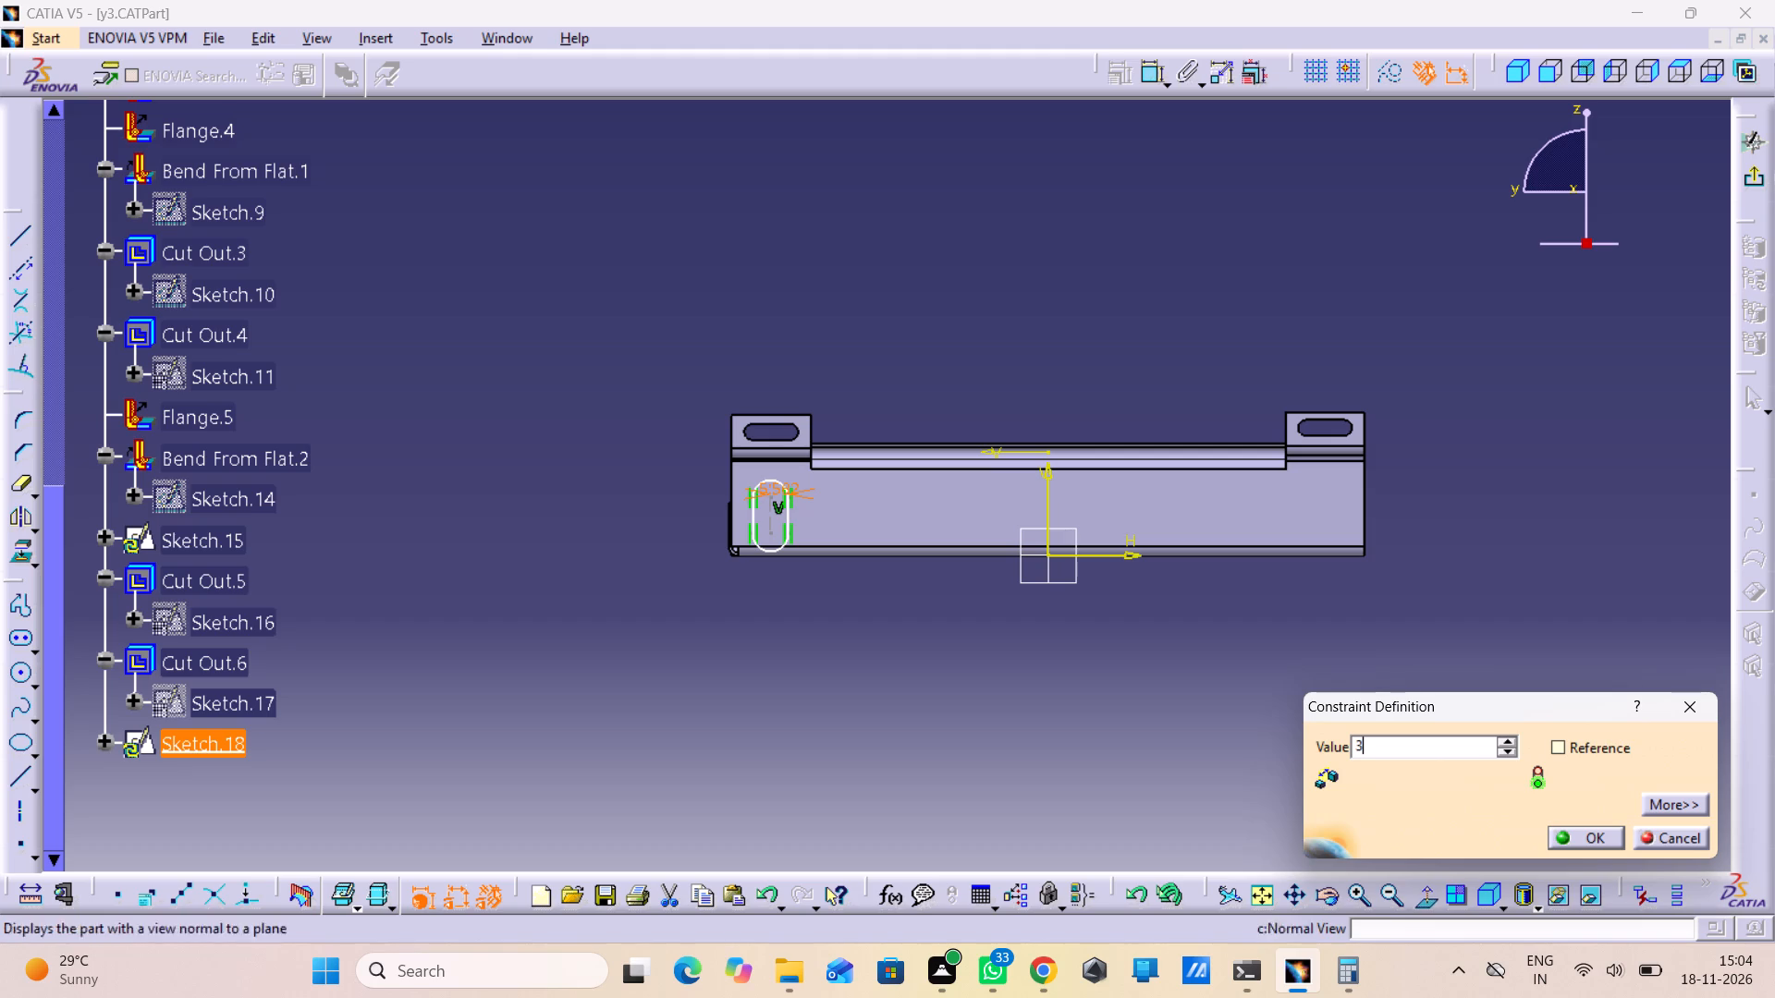
pyautogui.click(1576, 831)
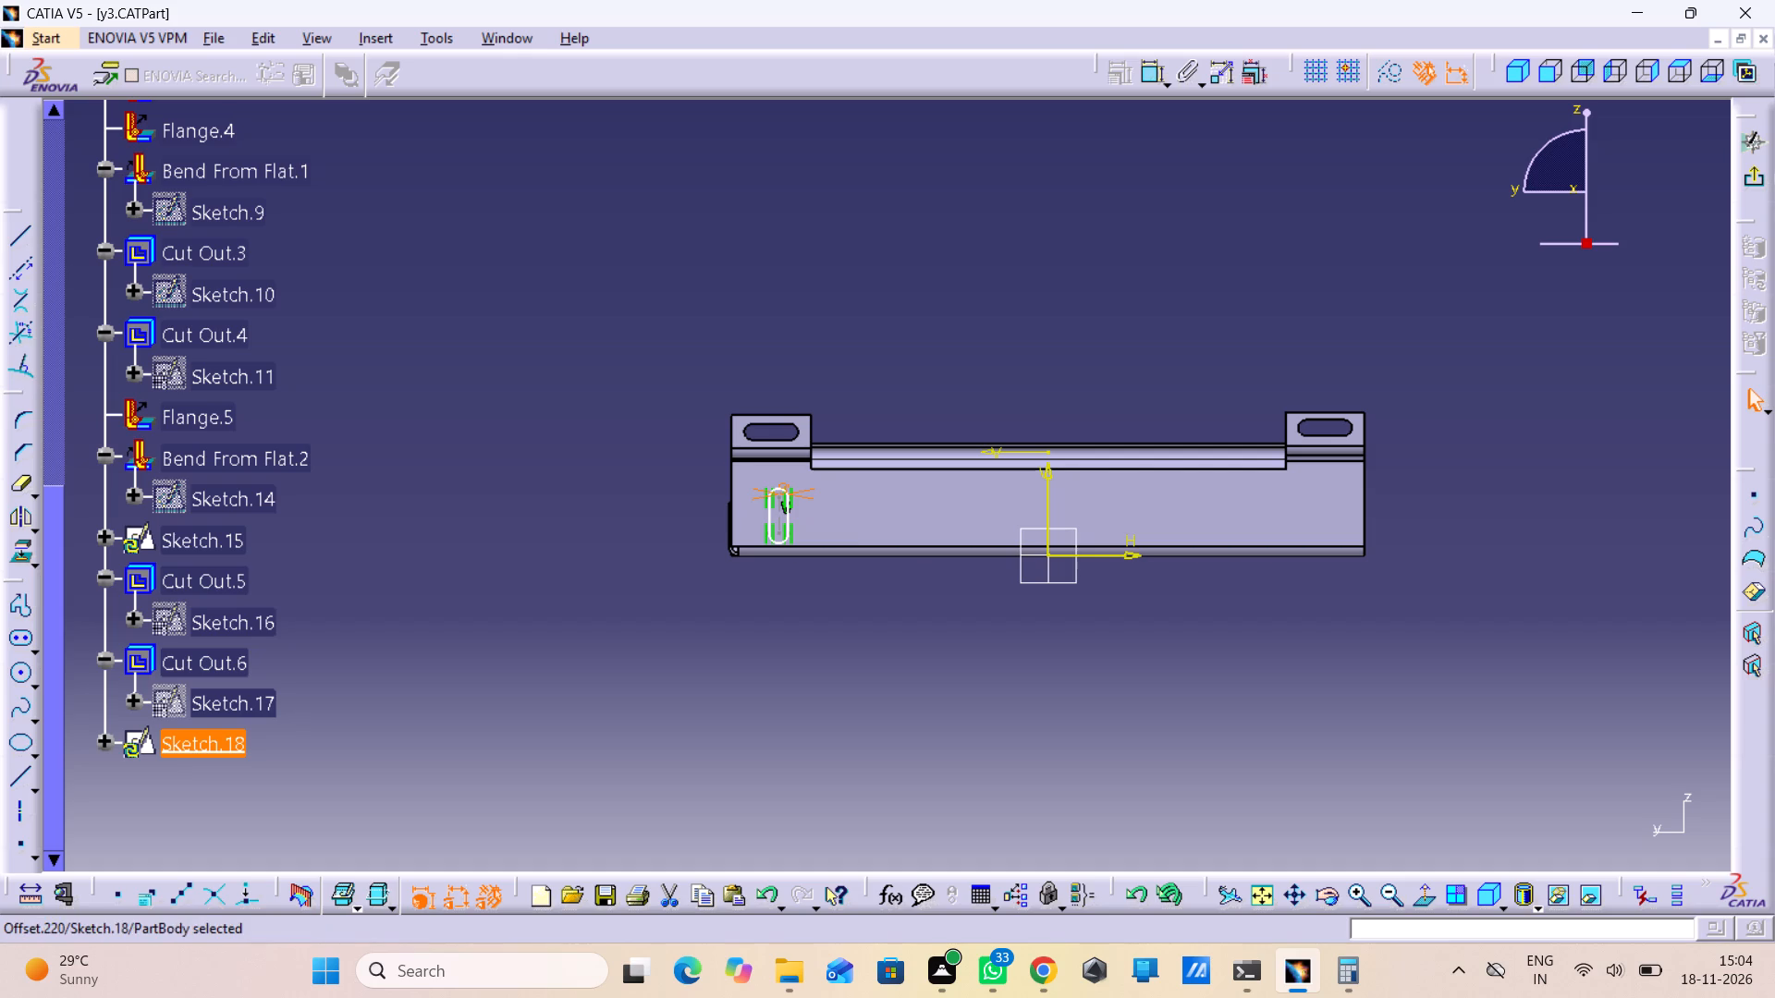
# Dimension the elongated hole's centre-to-centre length and set it to 10 mm.
pyautogui.click(776, 521)
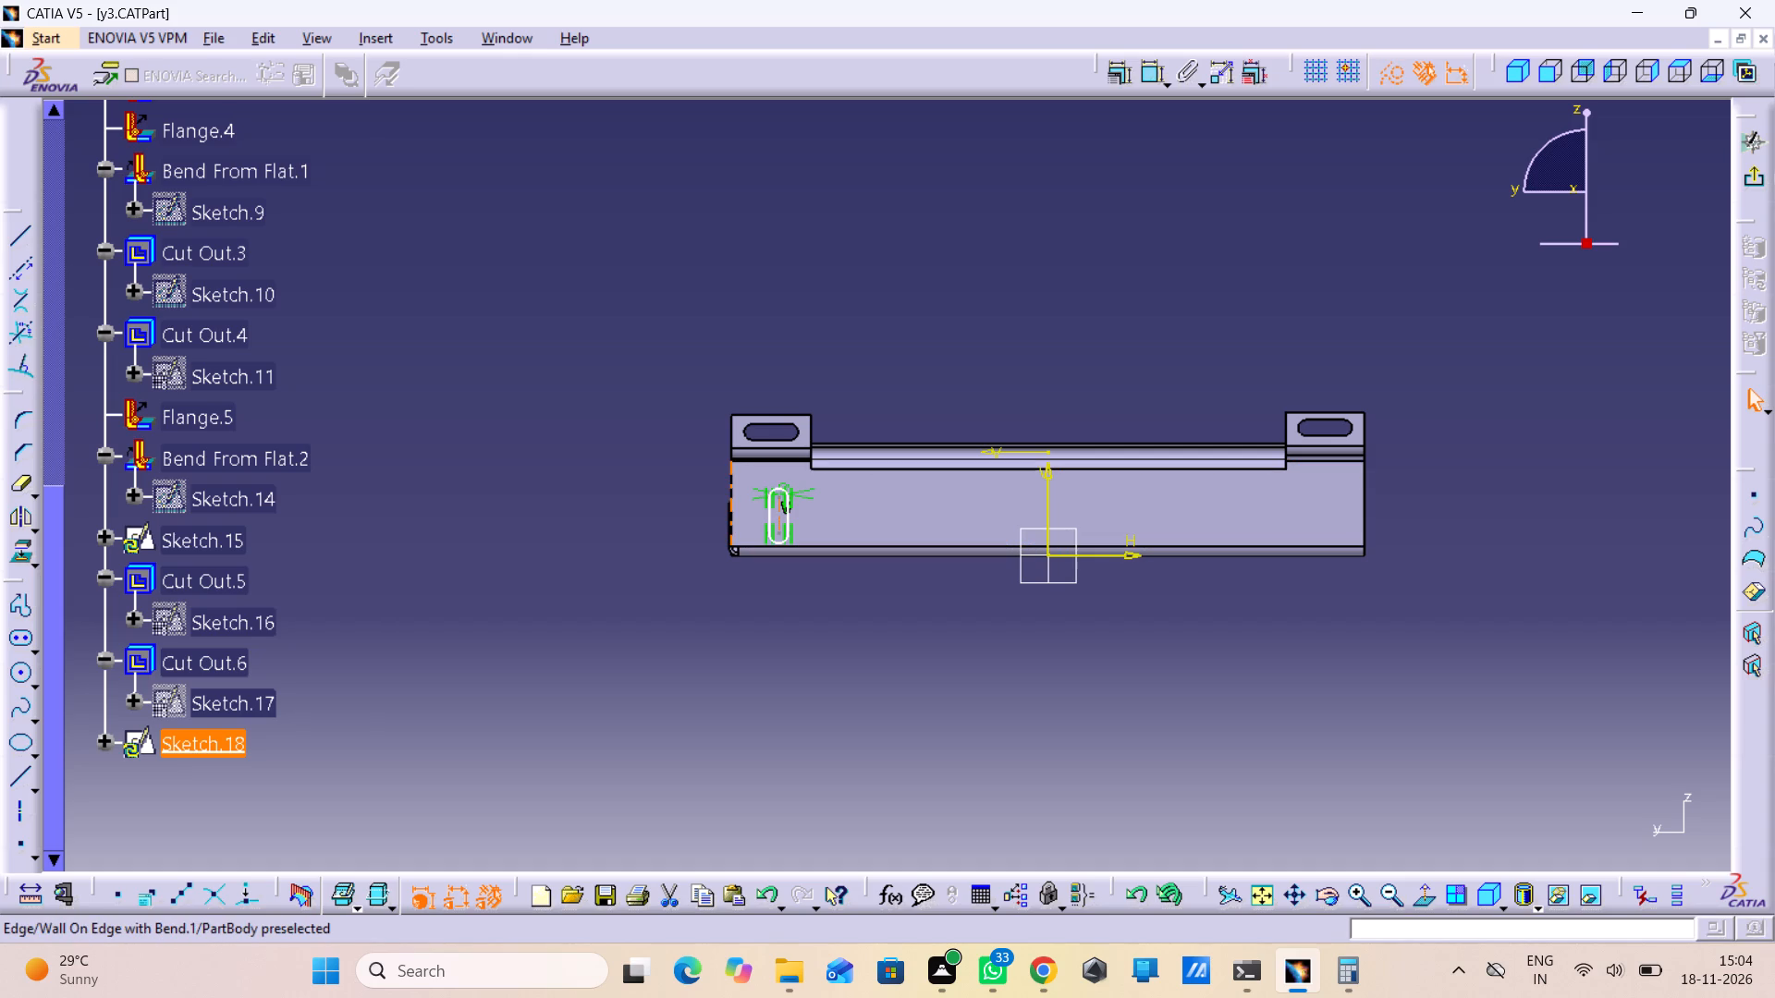
pyautogui.click(779, 516)
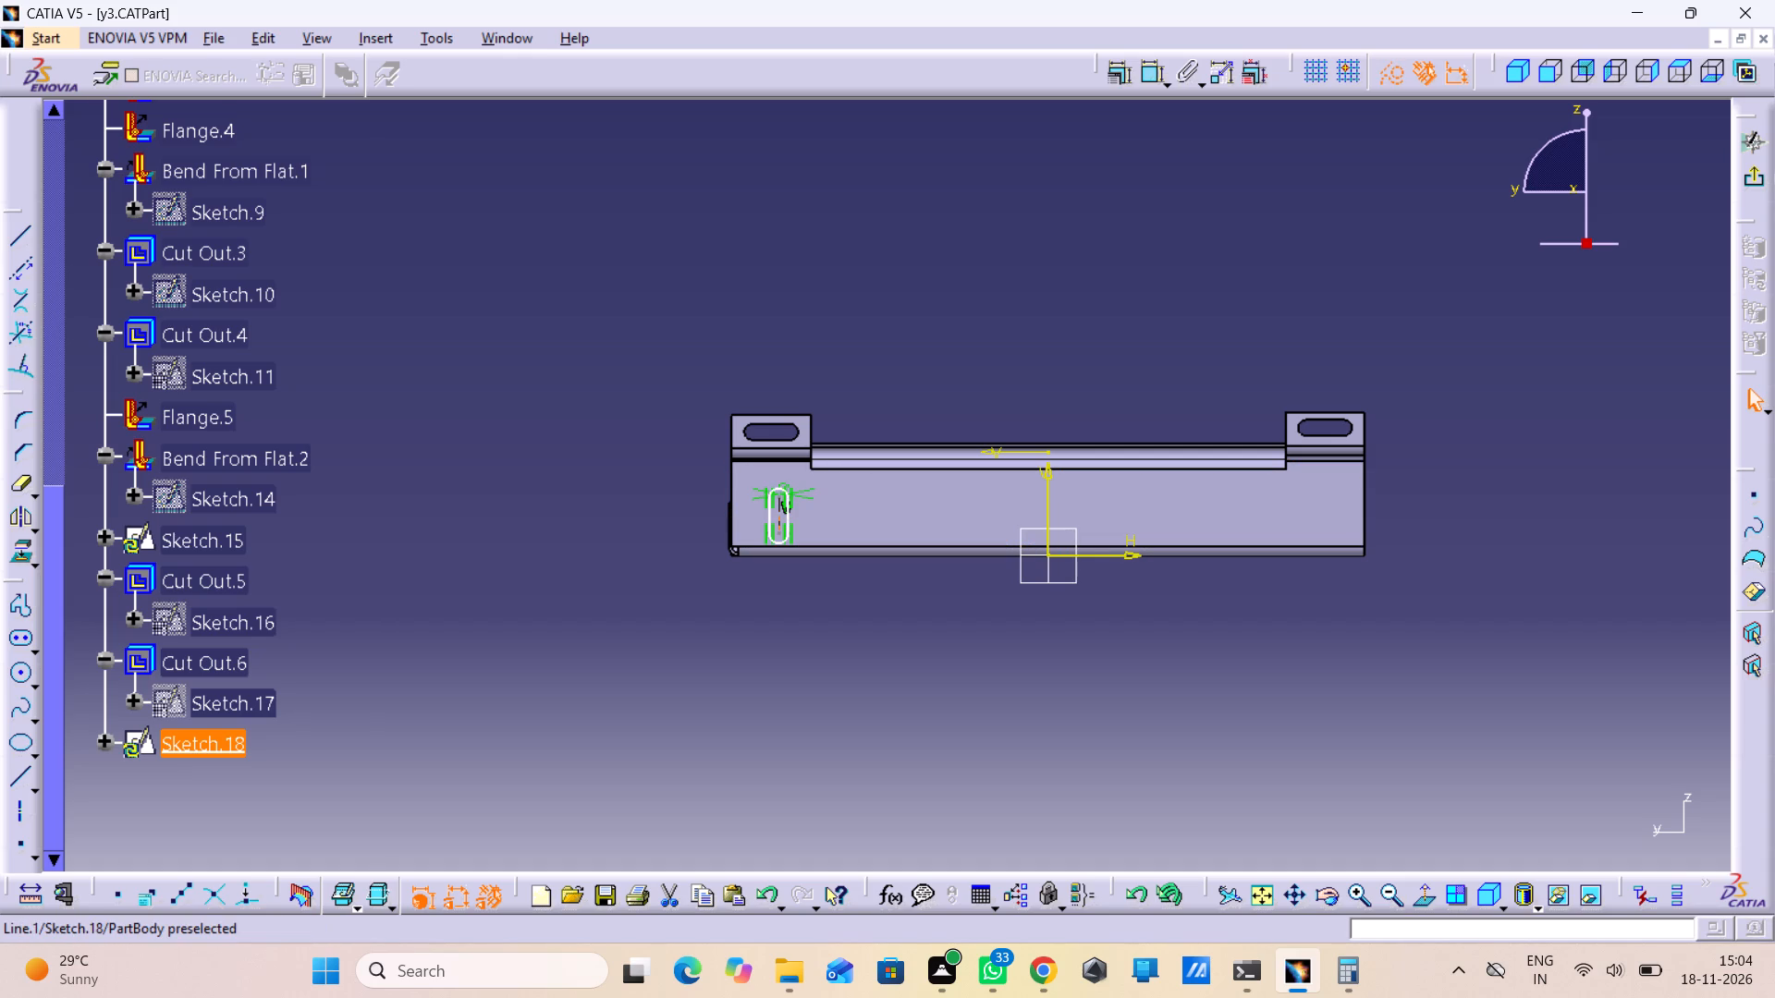
pyautogui.click(1157, 77)
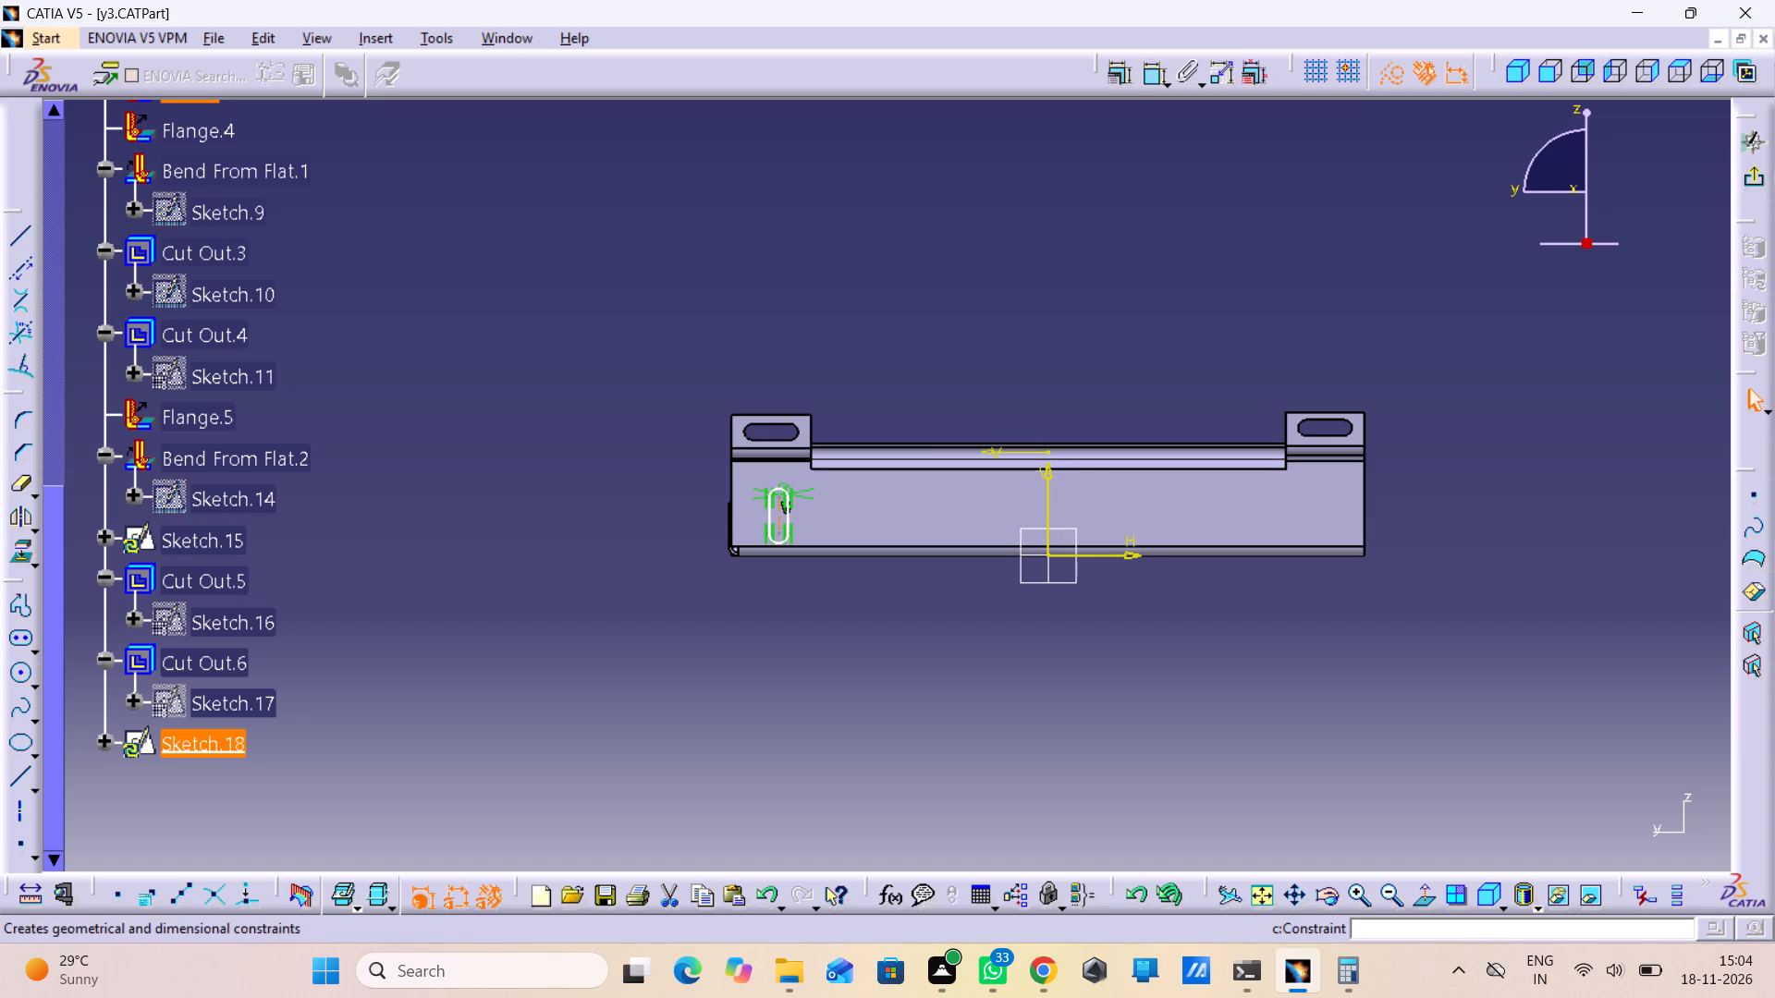
pyautogui.click(666, 518)
pyautogui.click(670, 500)
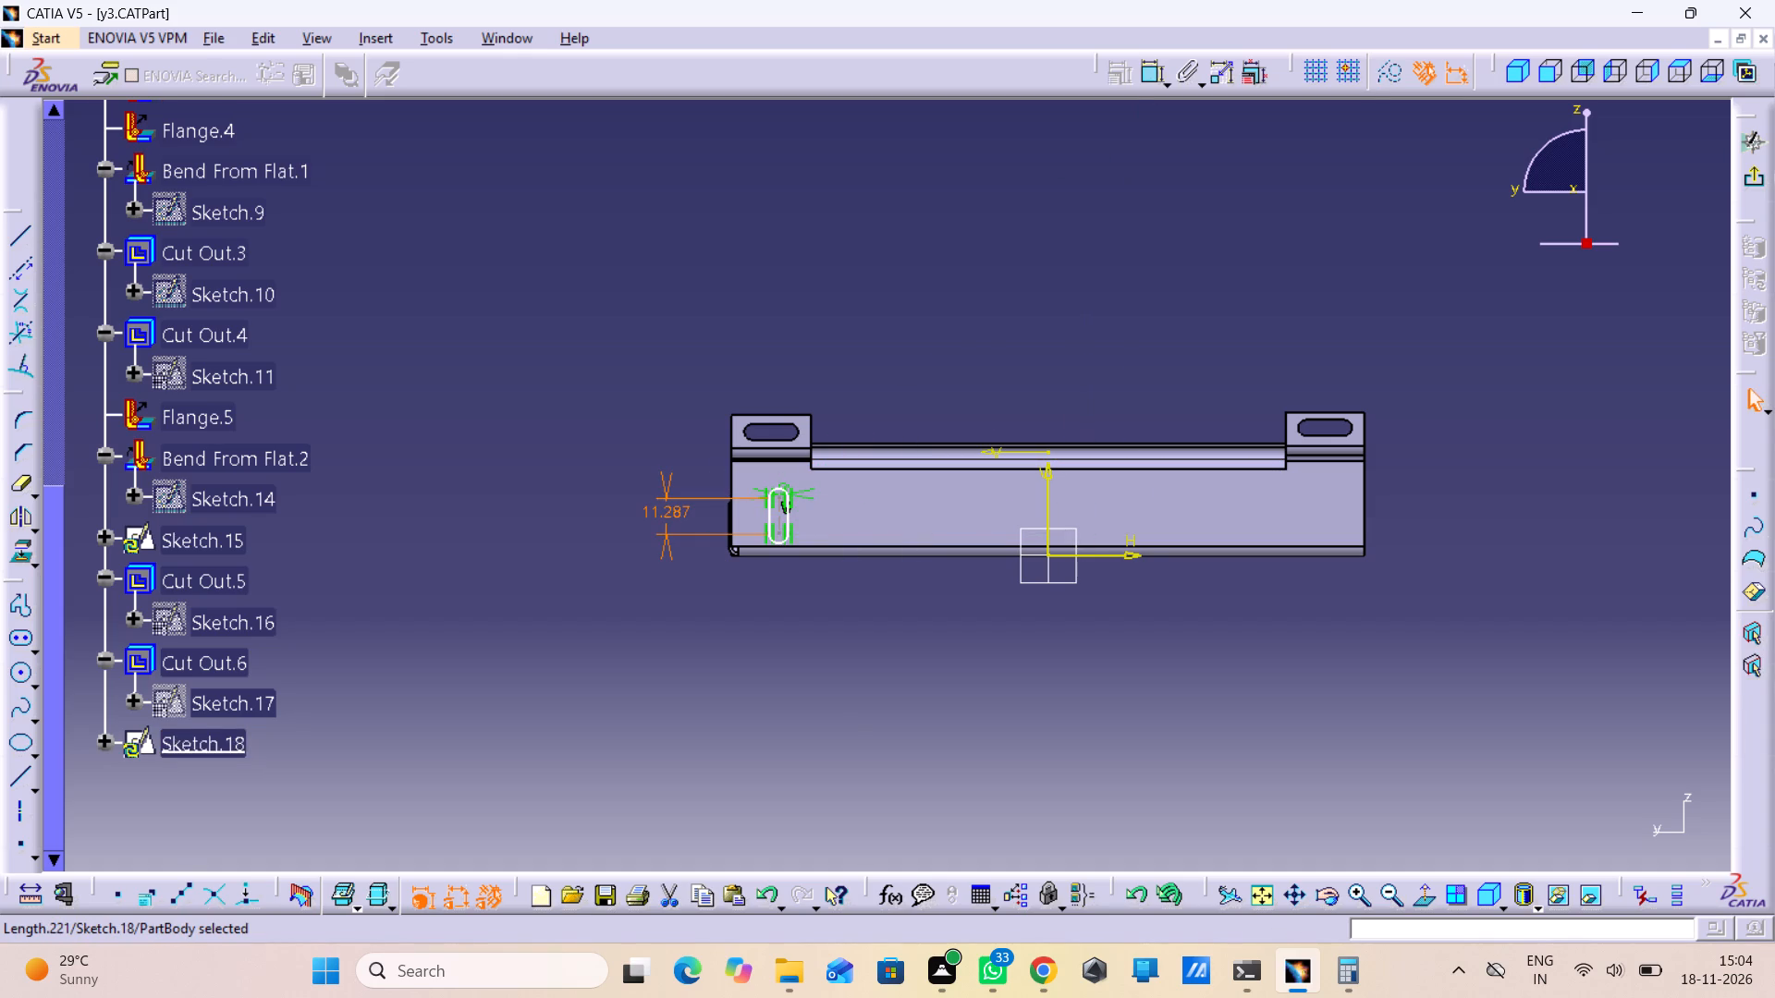
pyautogui.doubleClick(670, 507)
pyautogui.write('10')
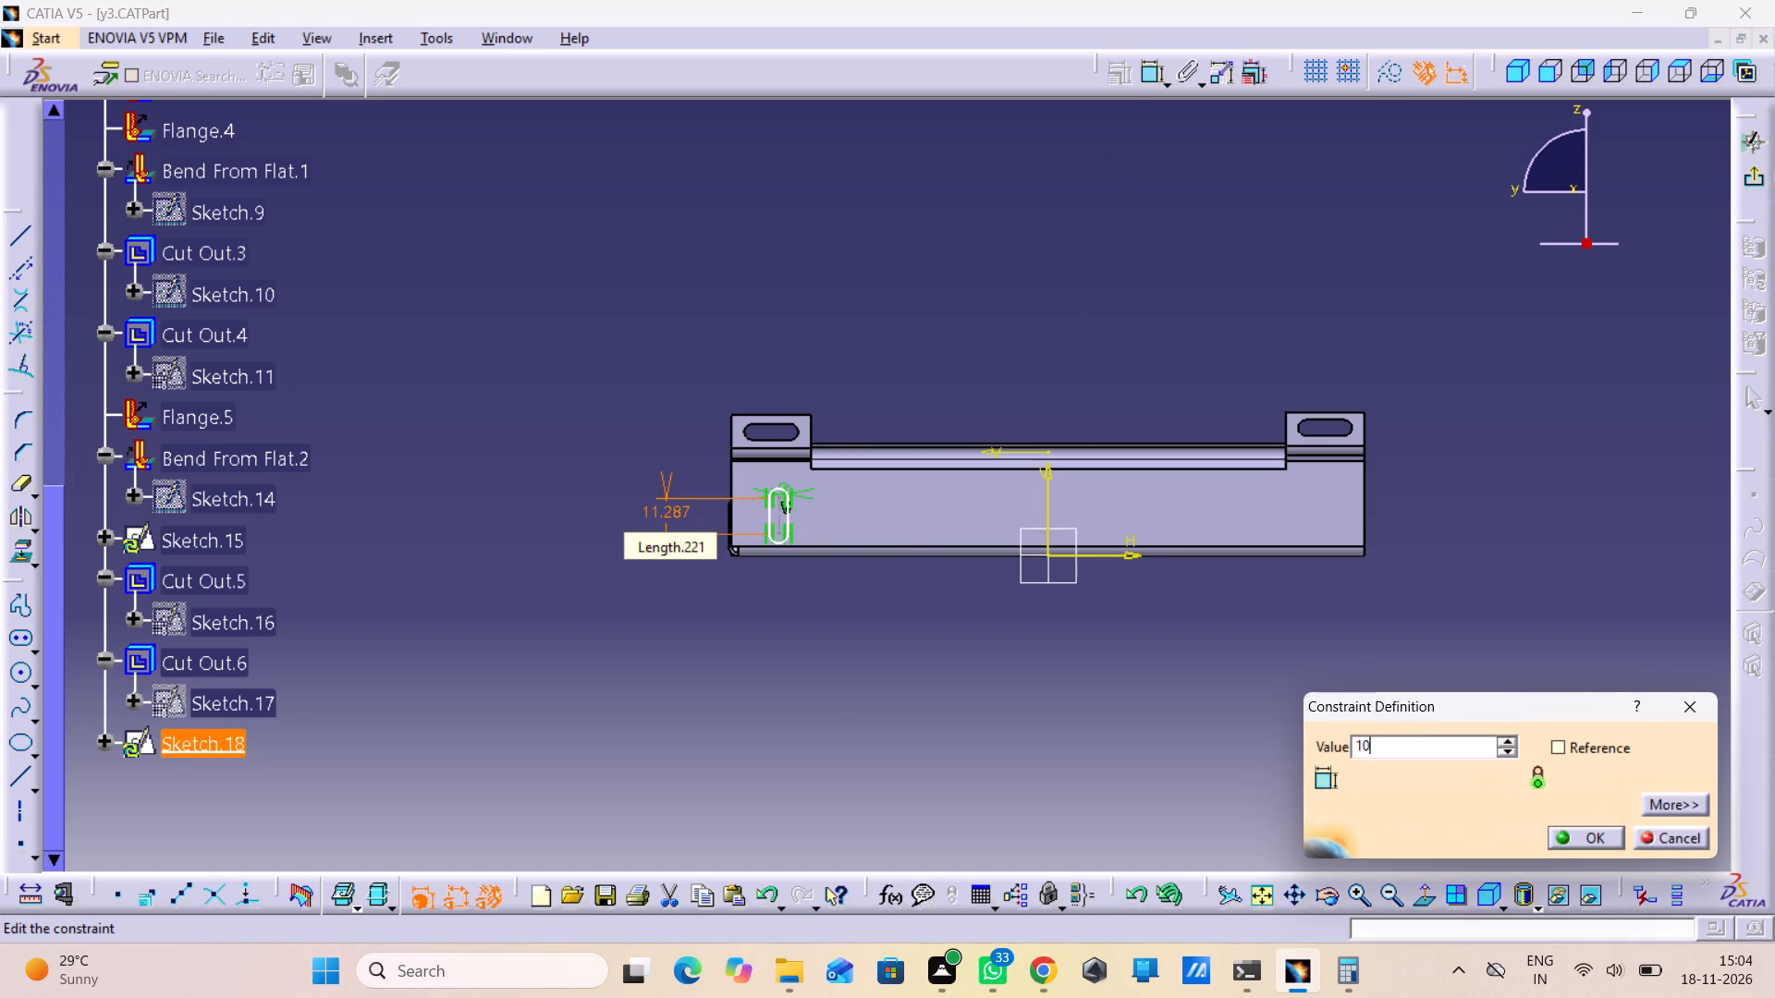
pyautogui.press('Return')
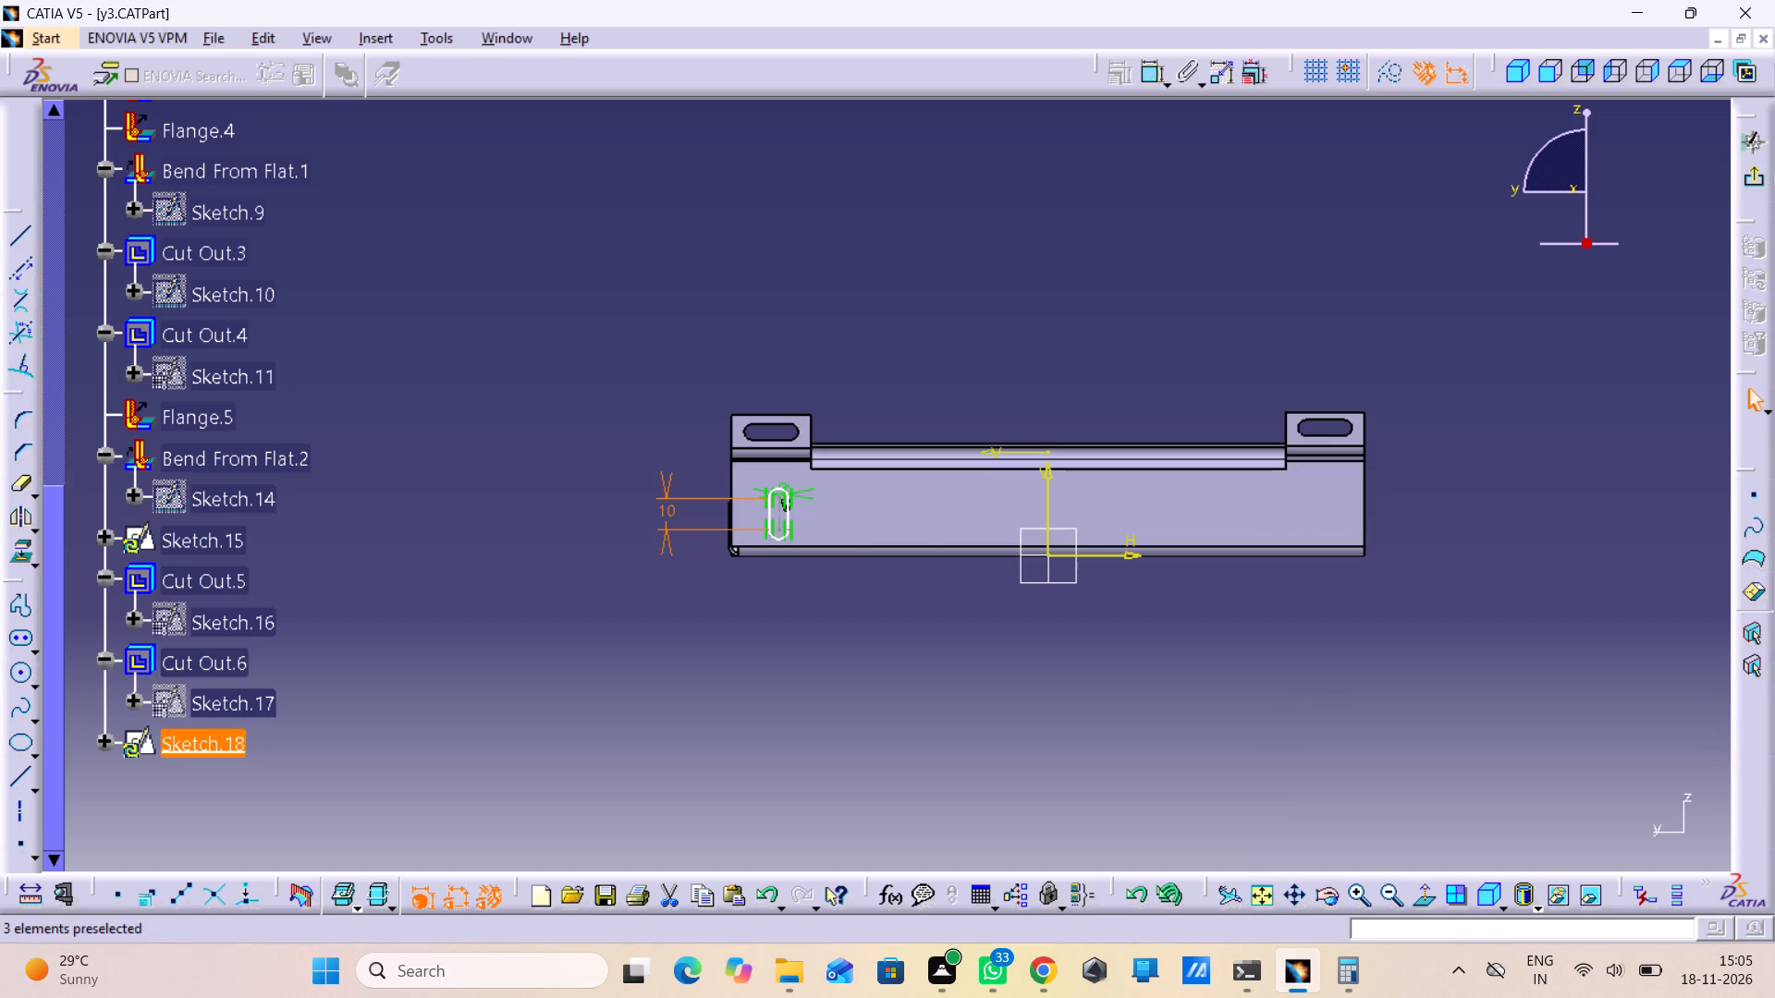
# Dimension the distance from the wall's nearest vertical end edge to the hole's centreline and set it to 15 mm.
pyautogui.click(779, 520)
pyautogui.click(731, 523)
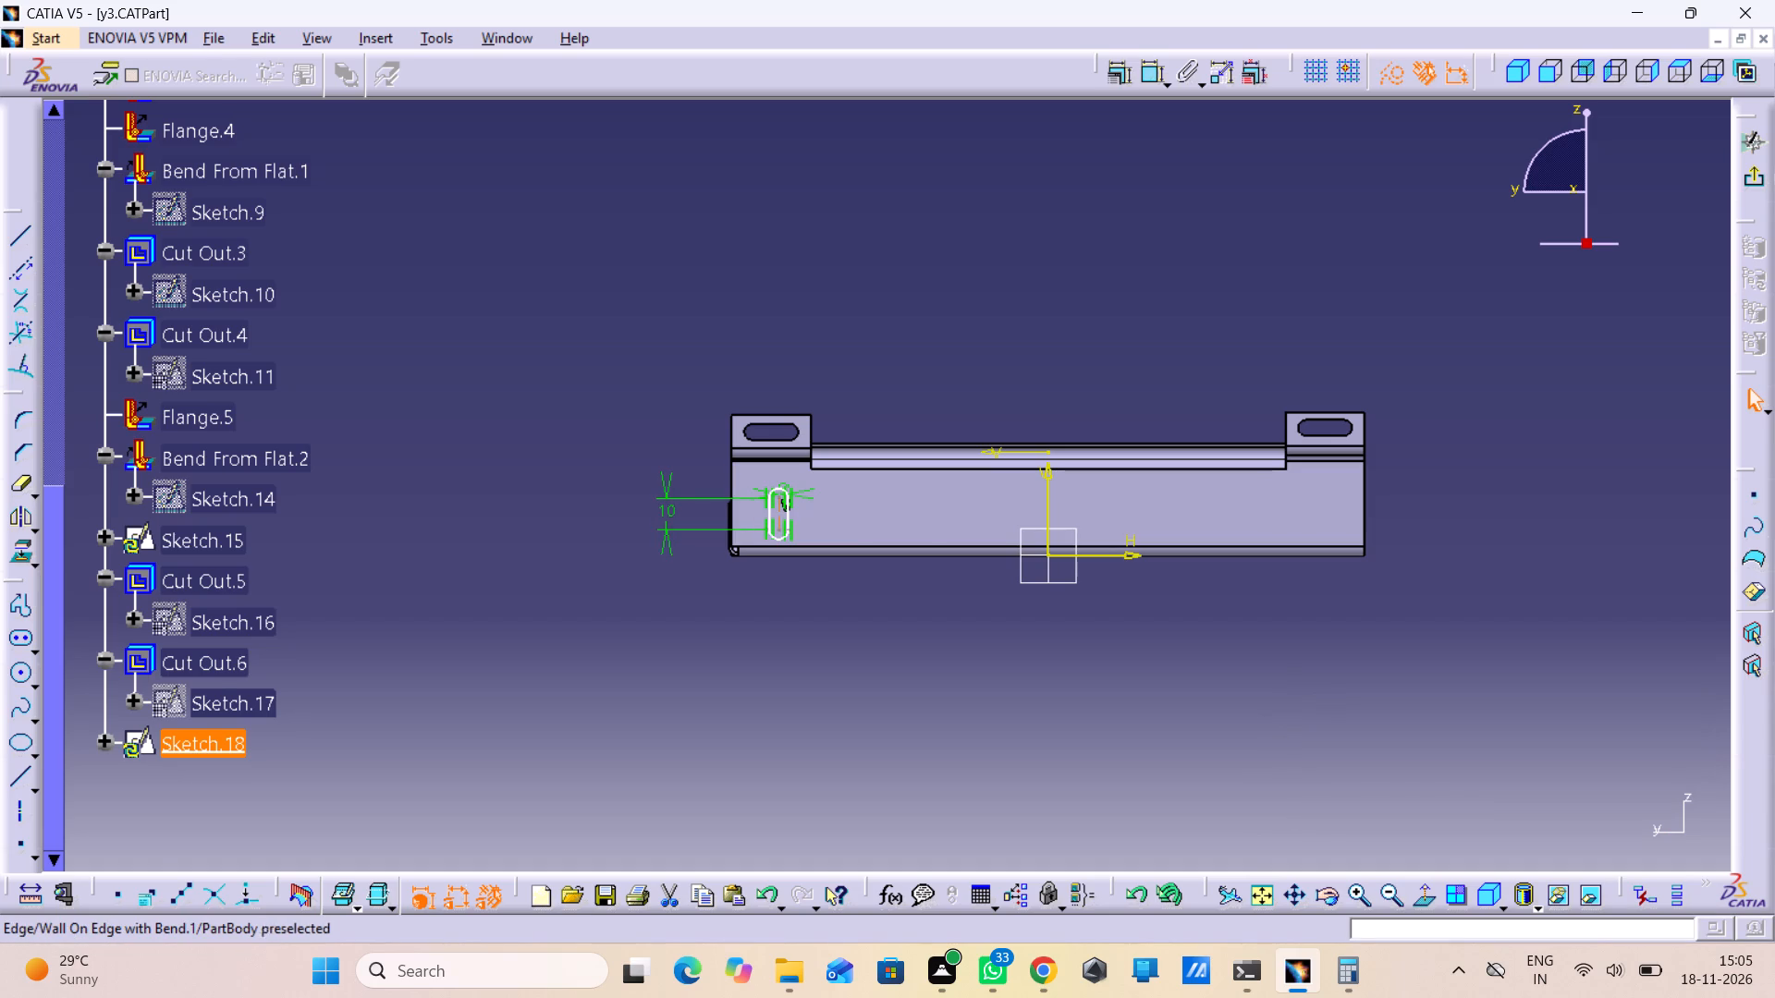
pyautogui.doubleClick(1157, 79)
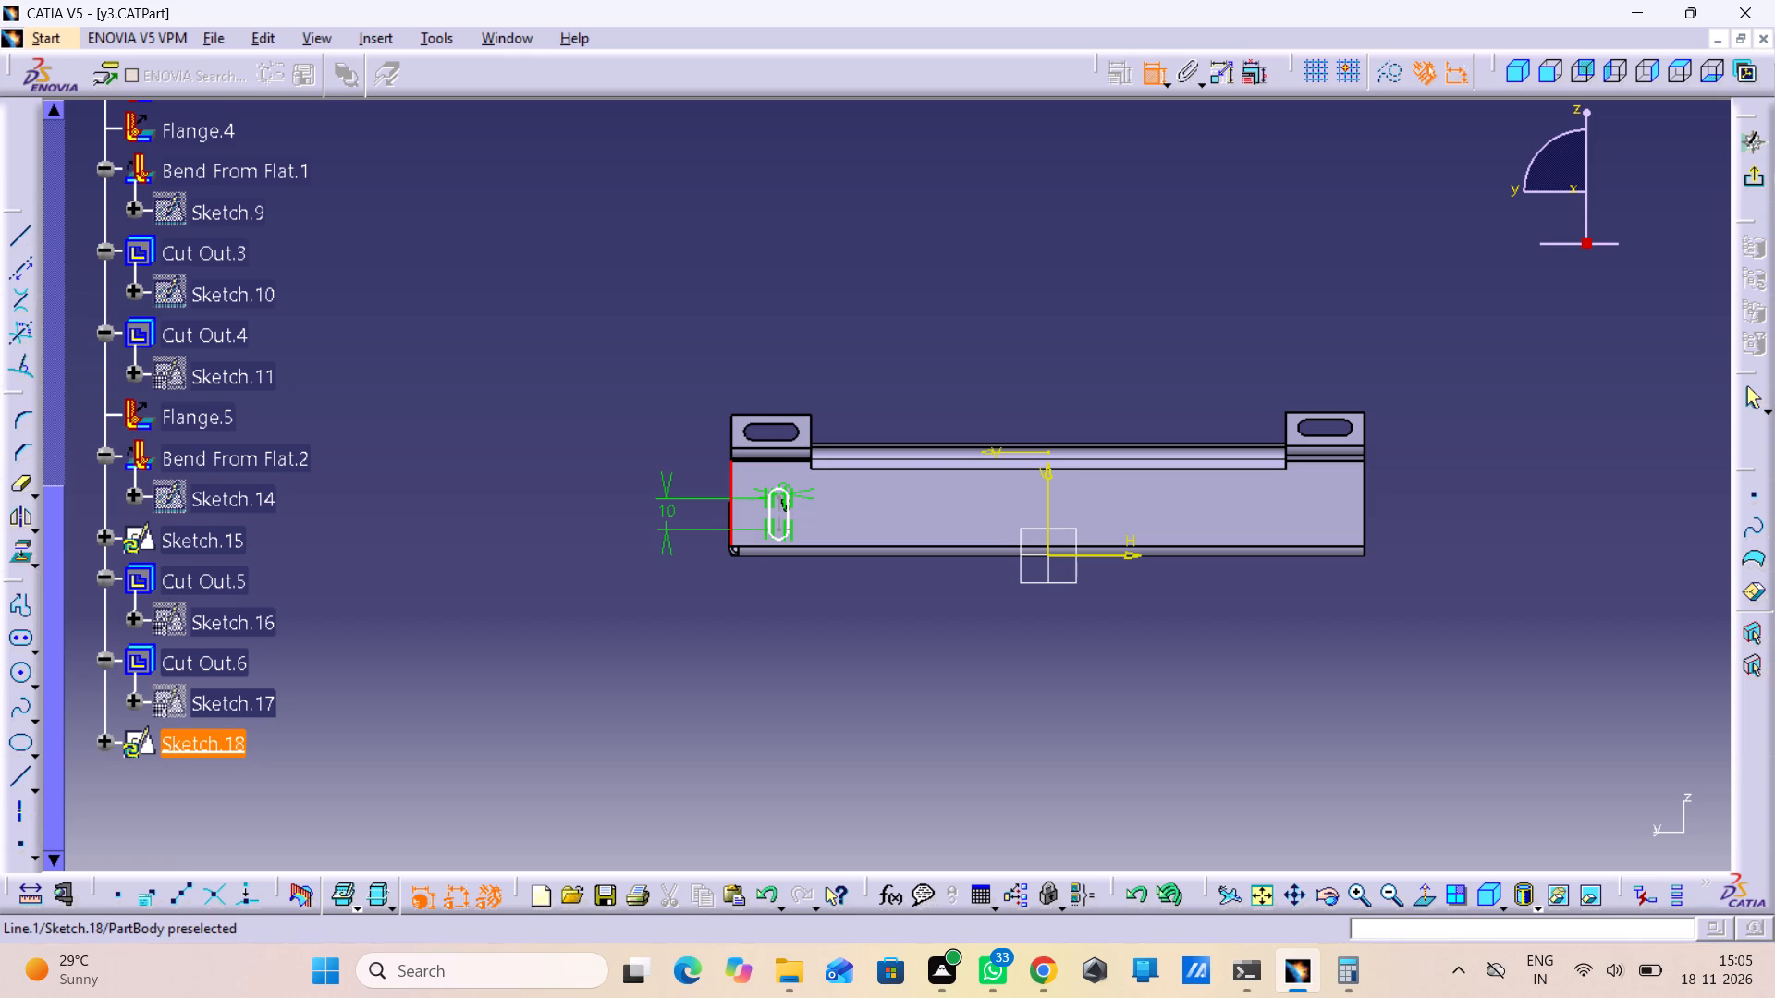
pyautogui.click(782, 520)
pyautogui.click(692, 622)
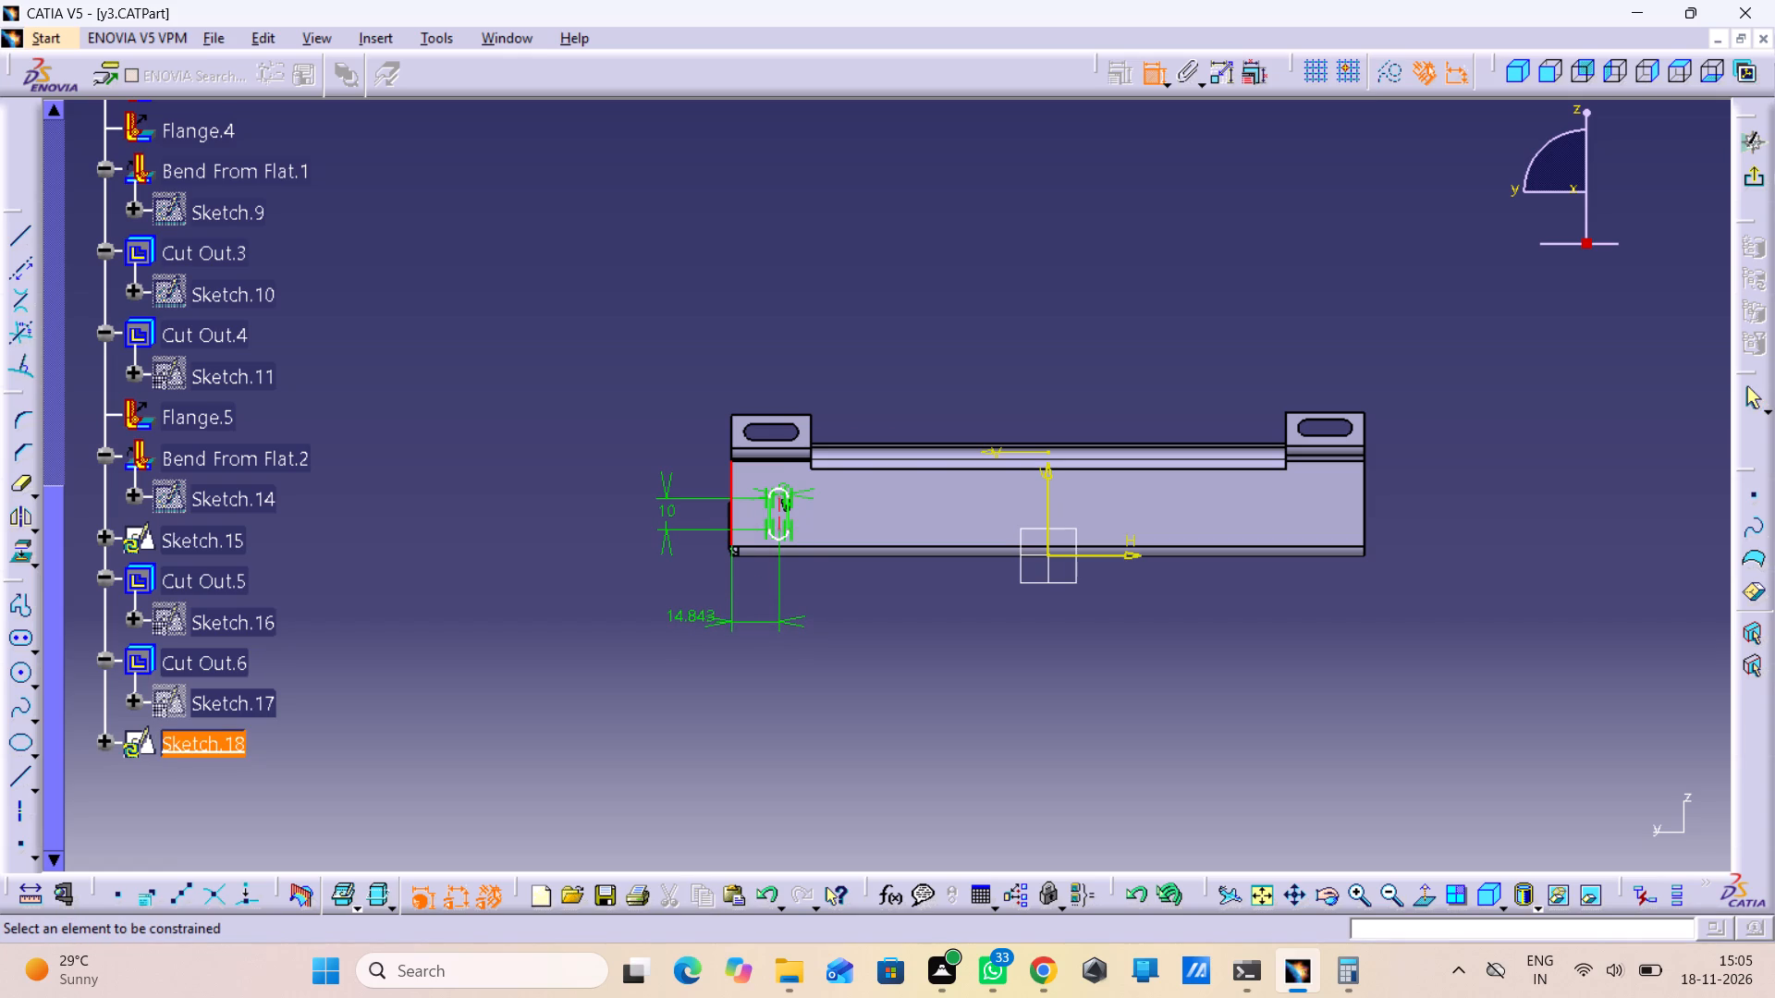
pyautogui.doubleClick(690, 619)
pyautogui.write('15')
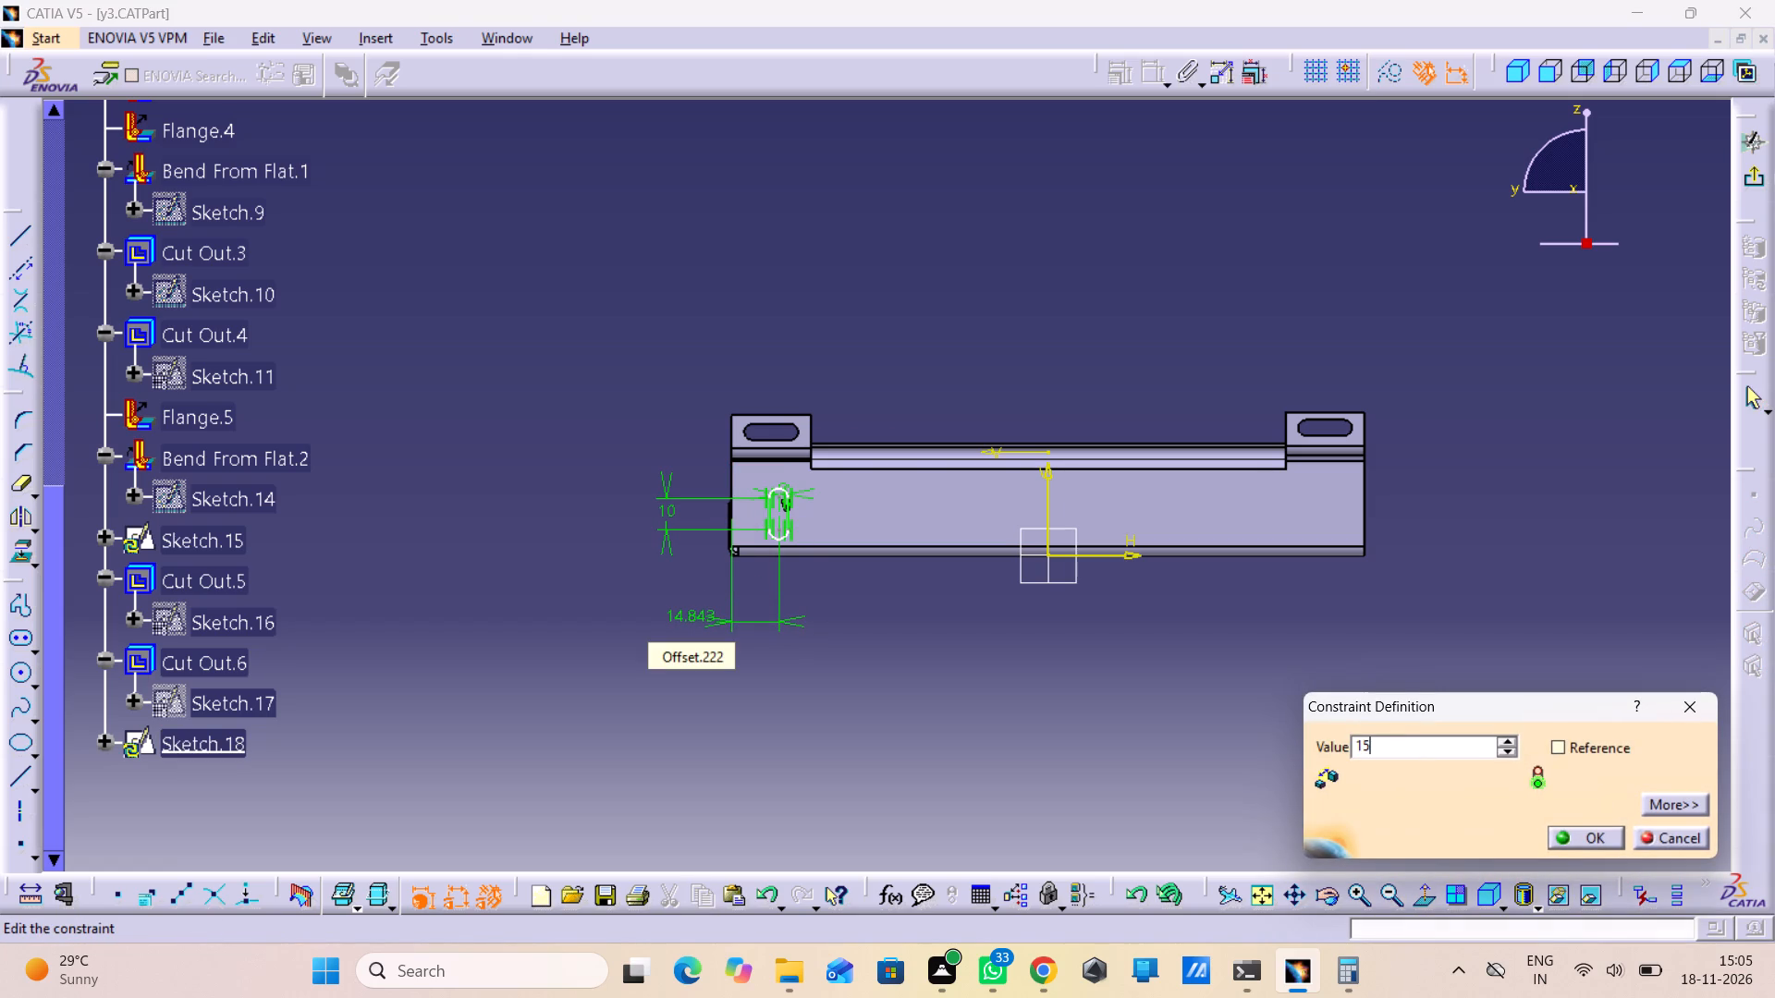
pyautogui.press('Return')
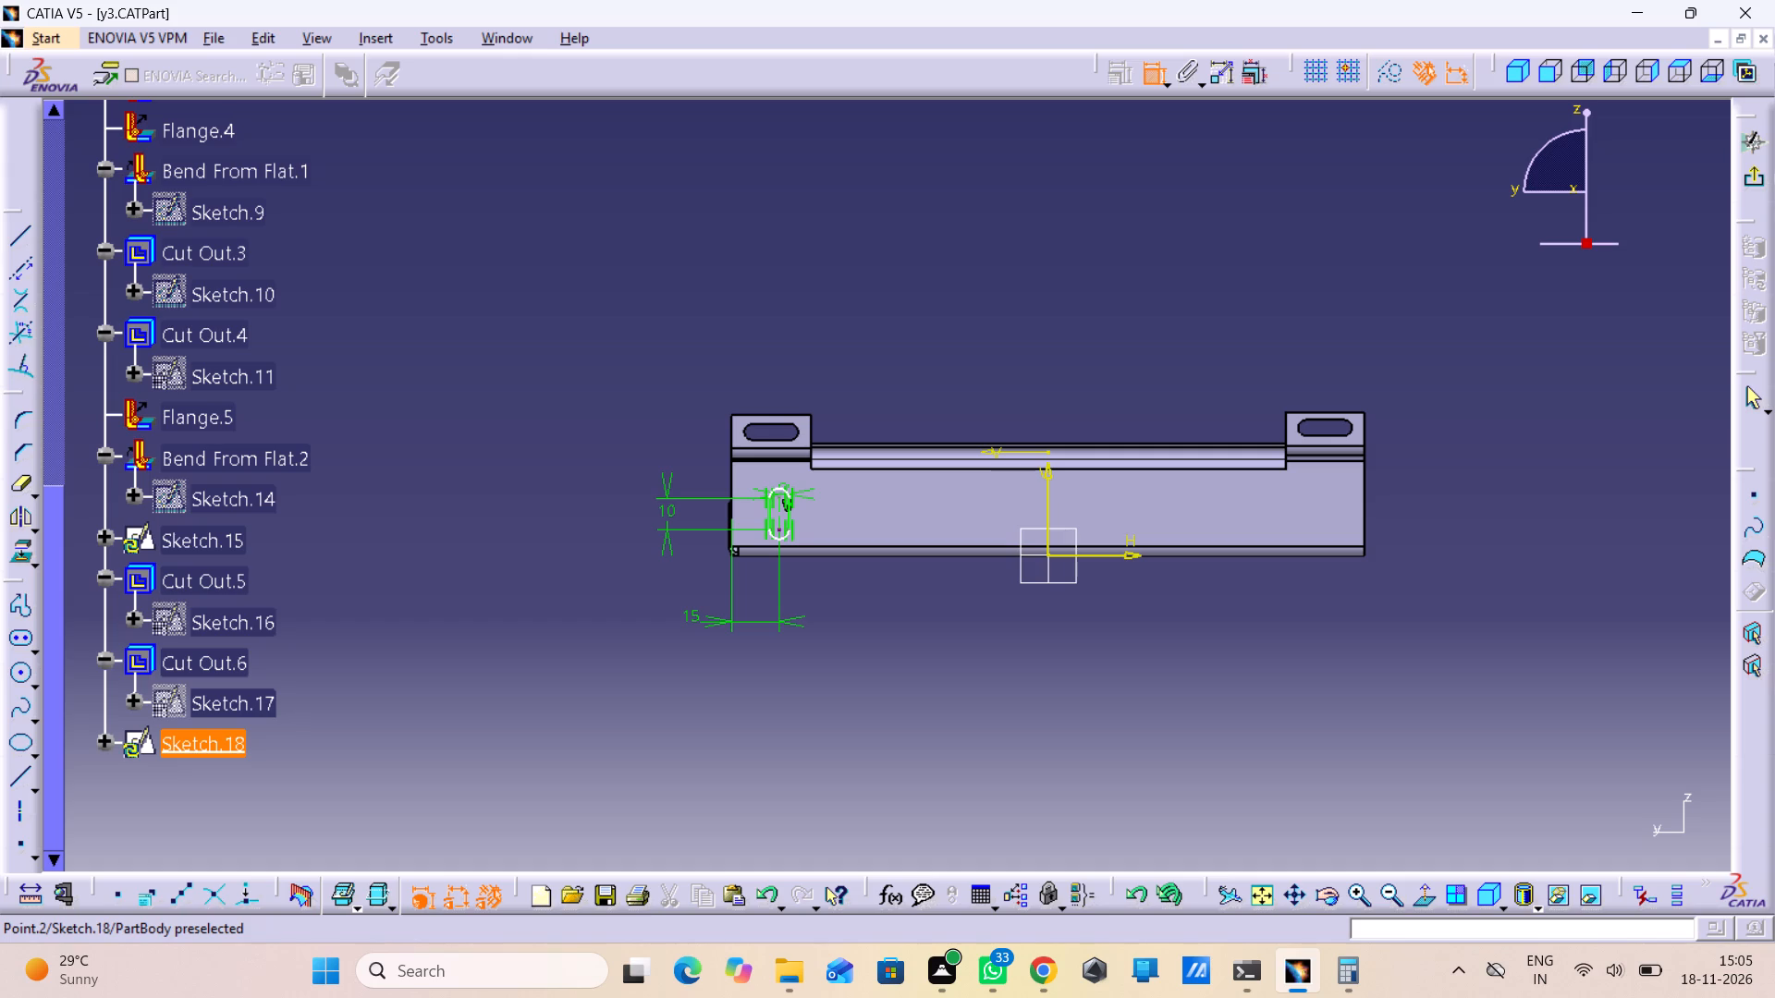
# Dimension the height from the tab's top edge to the elongated hole's lower centre point and set it to 33 mm.
pyautogui.click(777, 532)
pyautogui.click(783, 418)
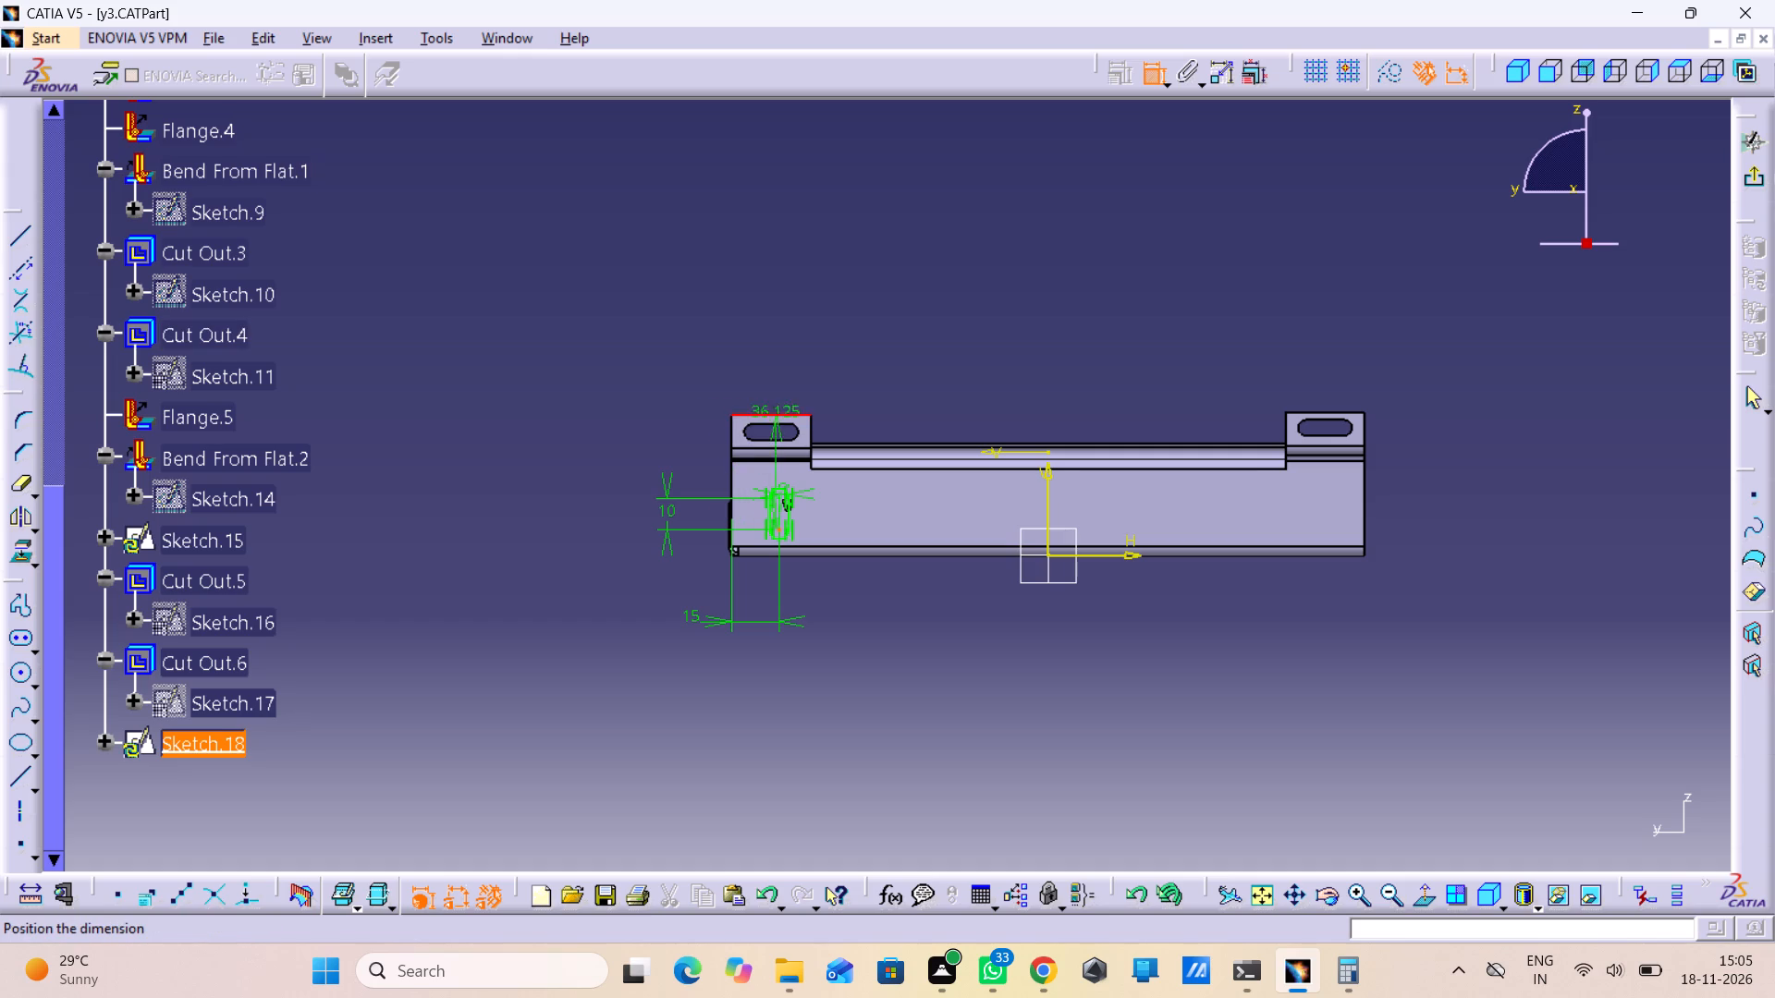
pyautogui.click(605, 483)
pyautogui.doubleClick(605, 483)
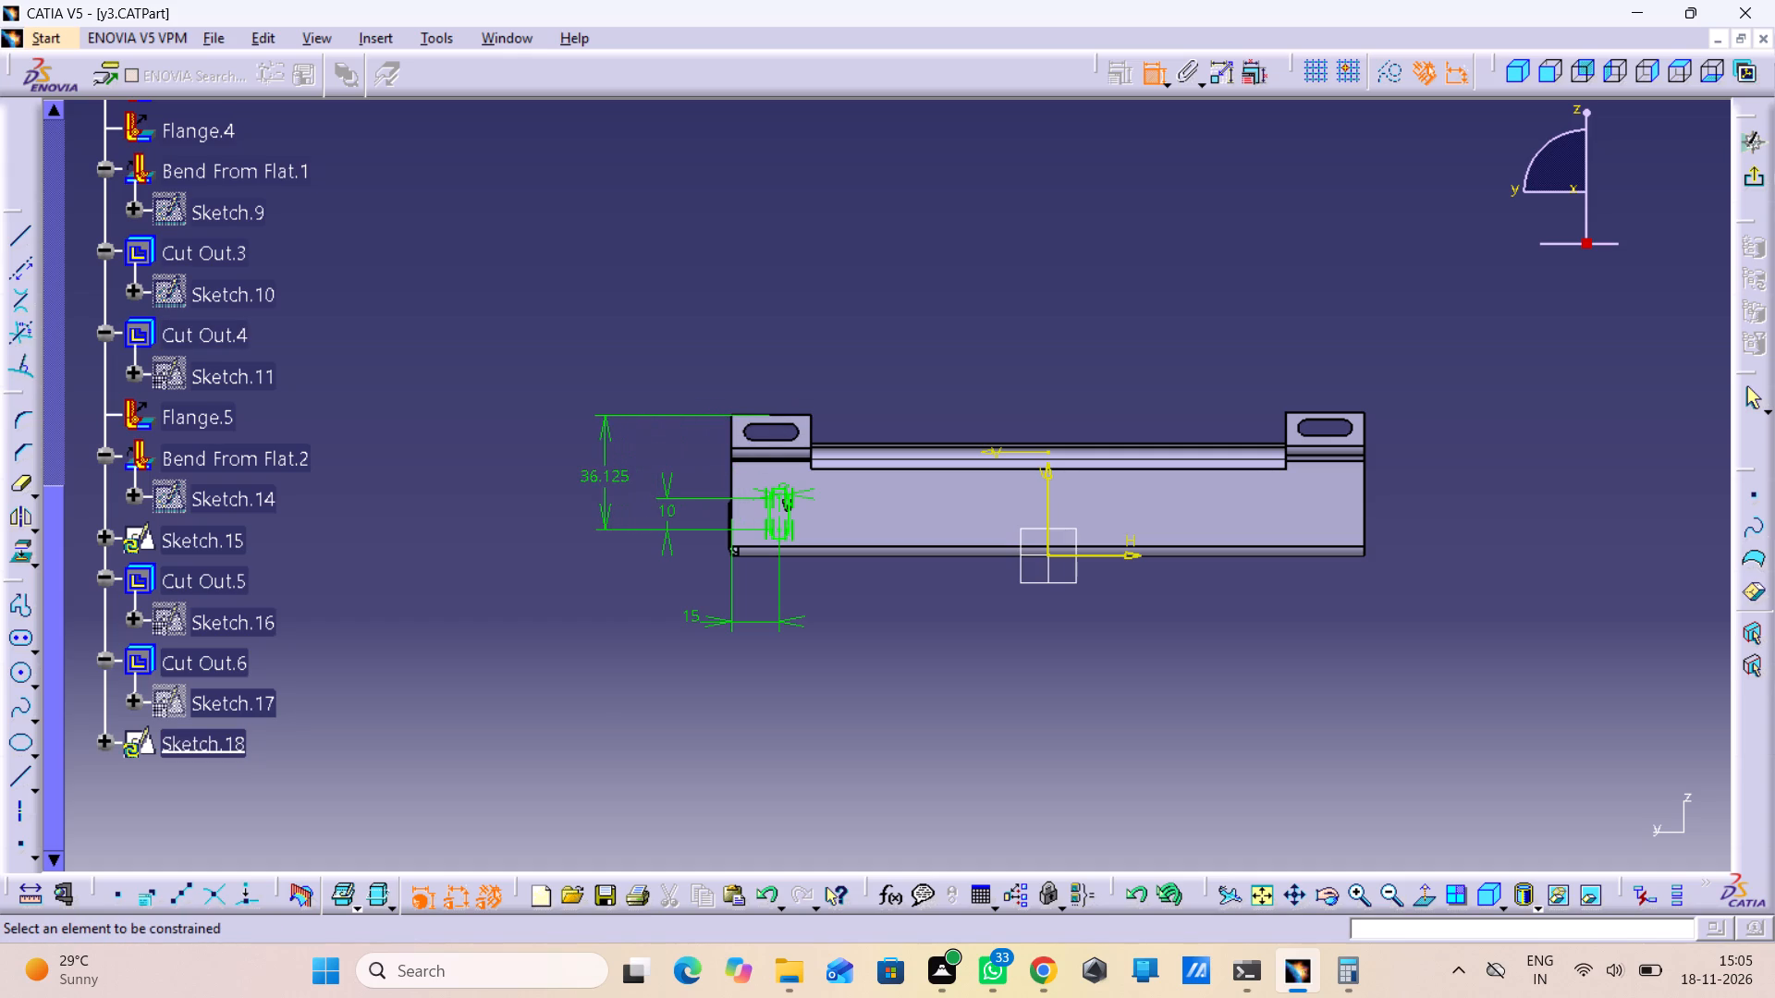
pyautogui.doubleClick(605, 476)
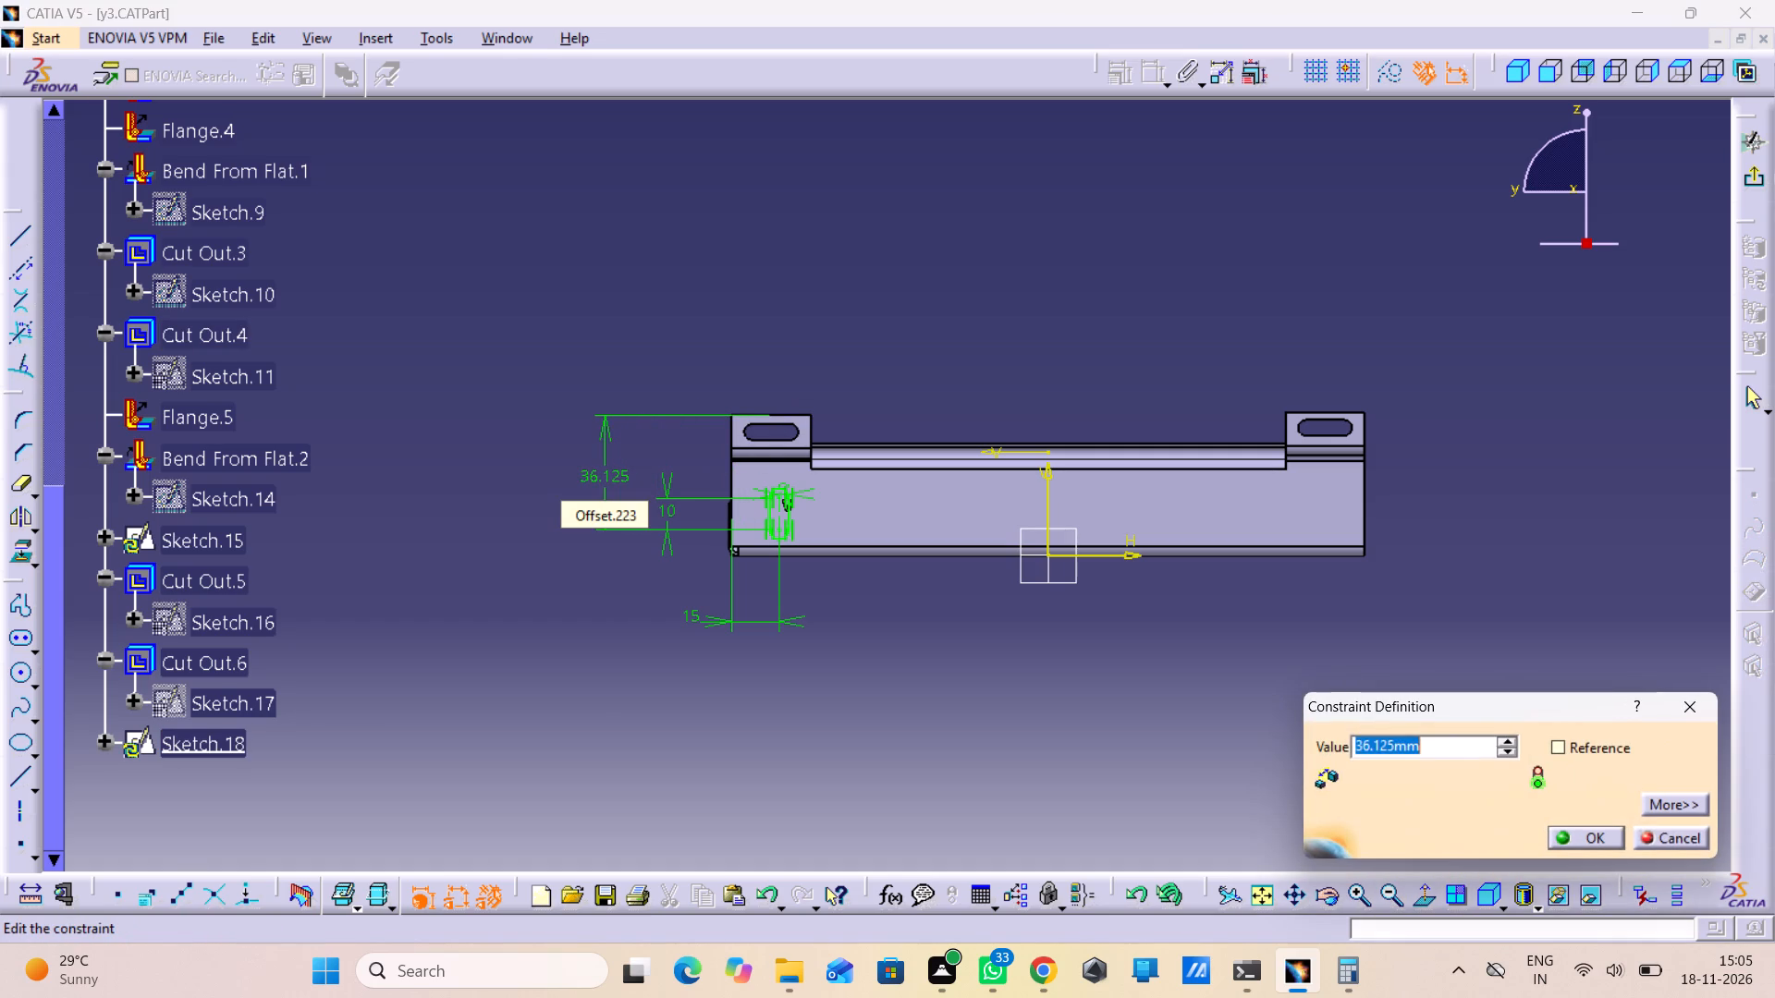
pyautogui.write('33')
pyautogui.press('Return')
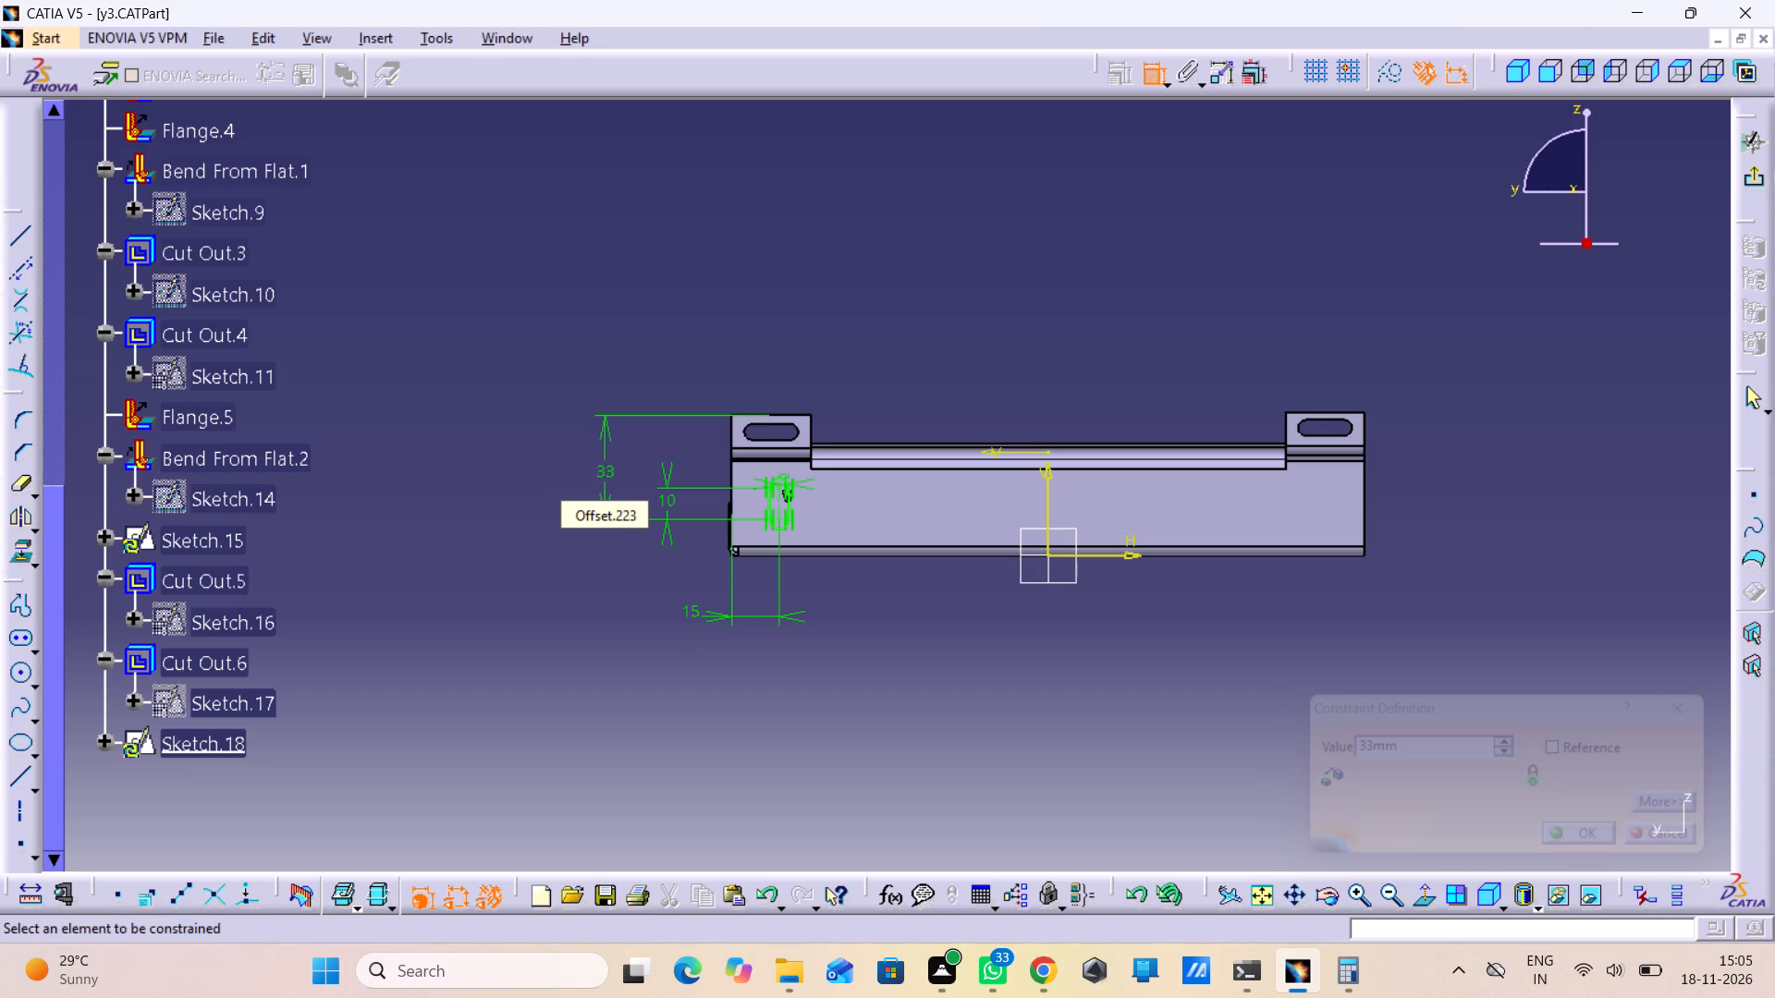
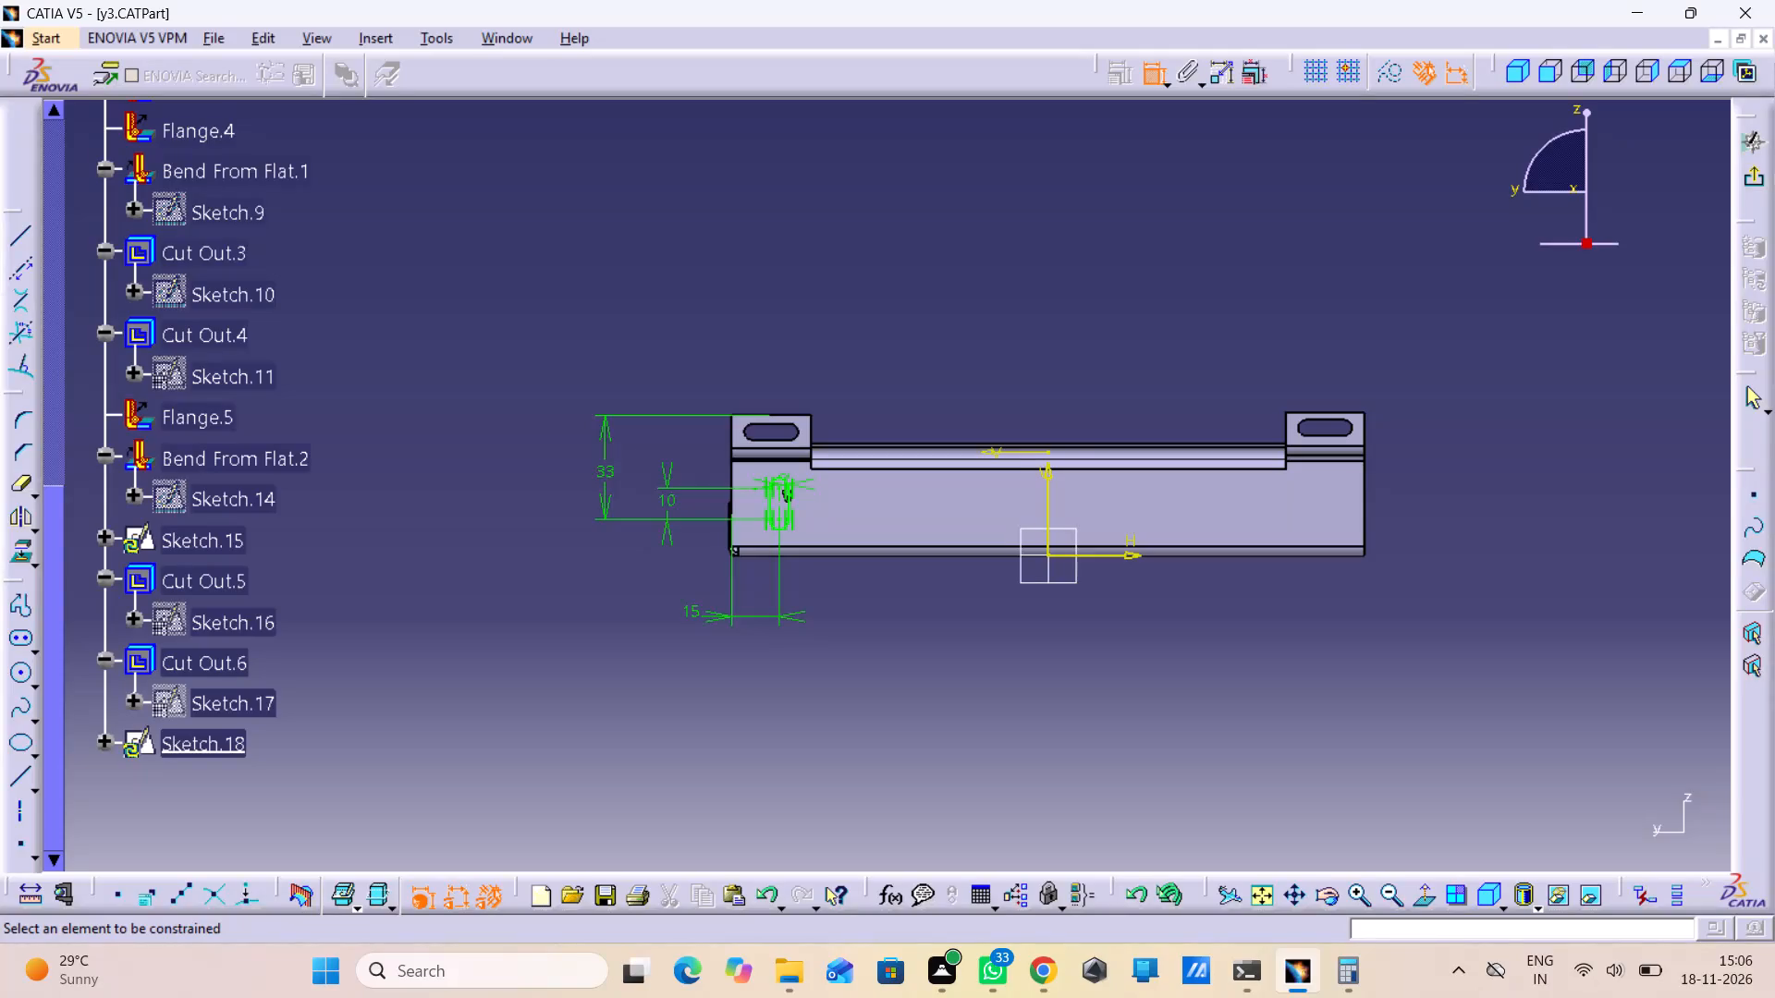
# Exit the sketch and cut the elongated hole through the hemmed wall with a Sheetmetal standard cut-out up to next.
pyautogui.click(1746, 166)
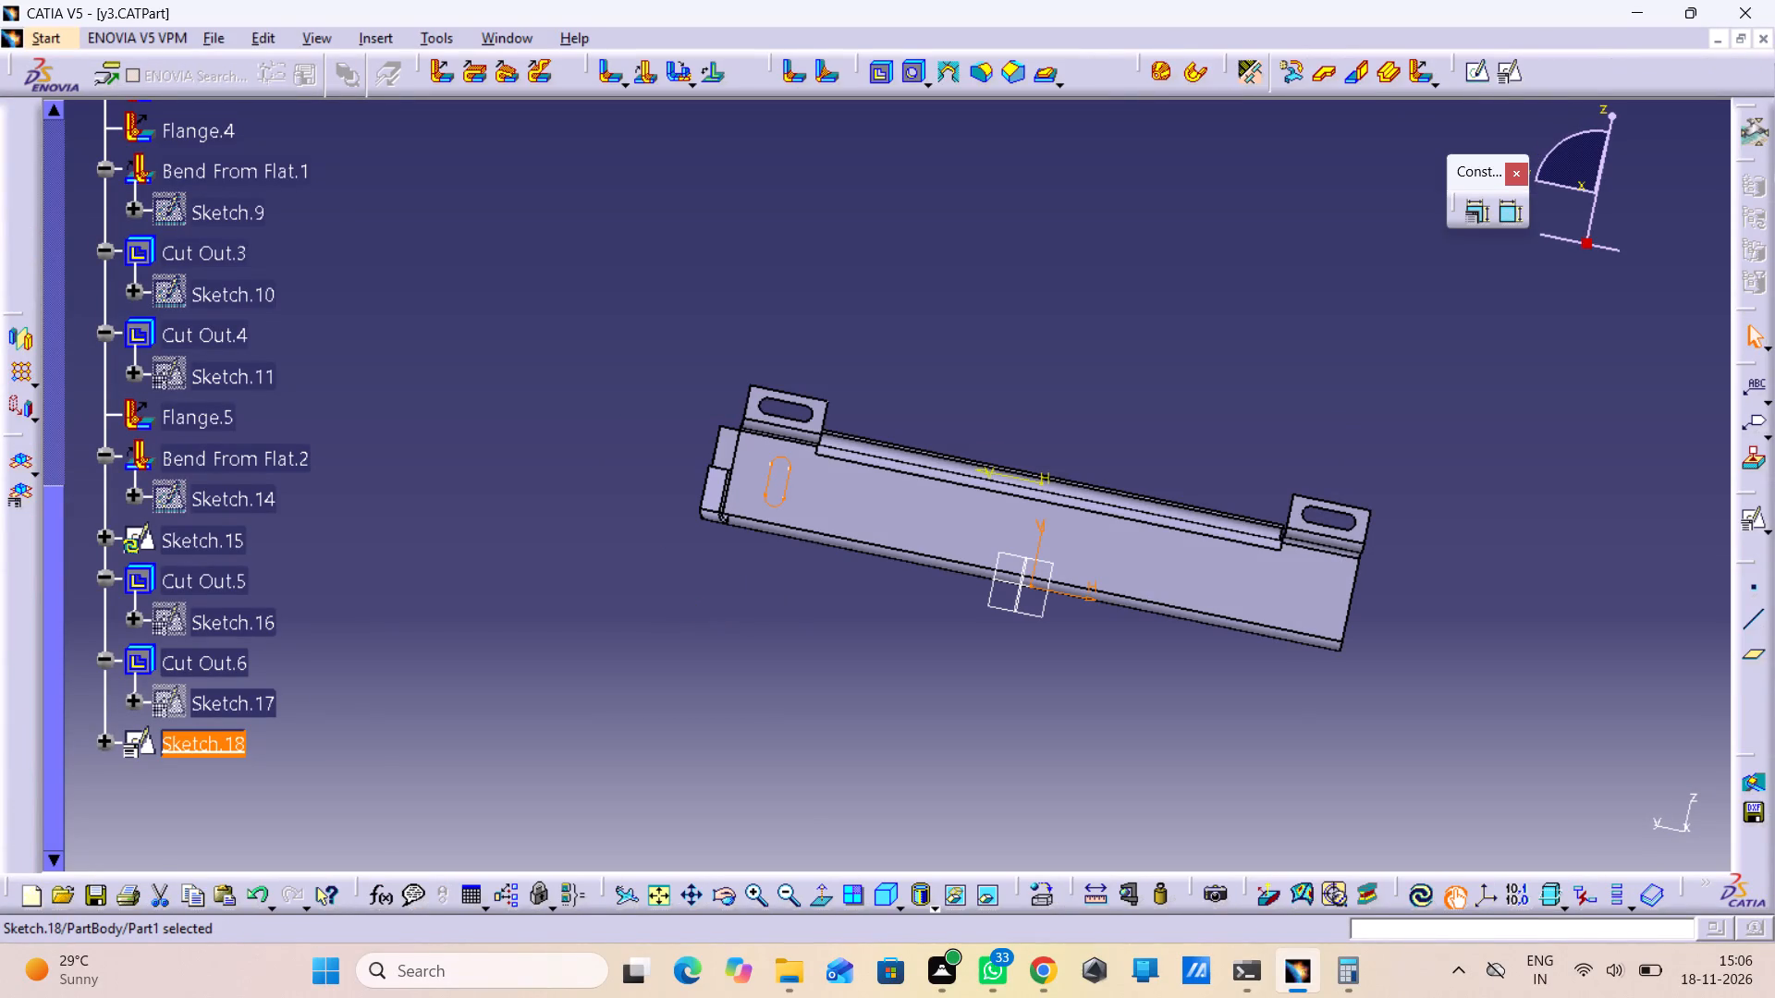
pyautogui.click(875, 79)
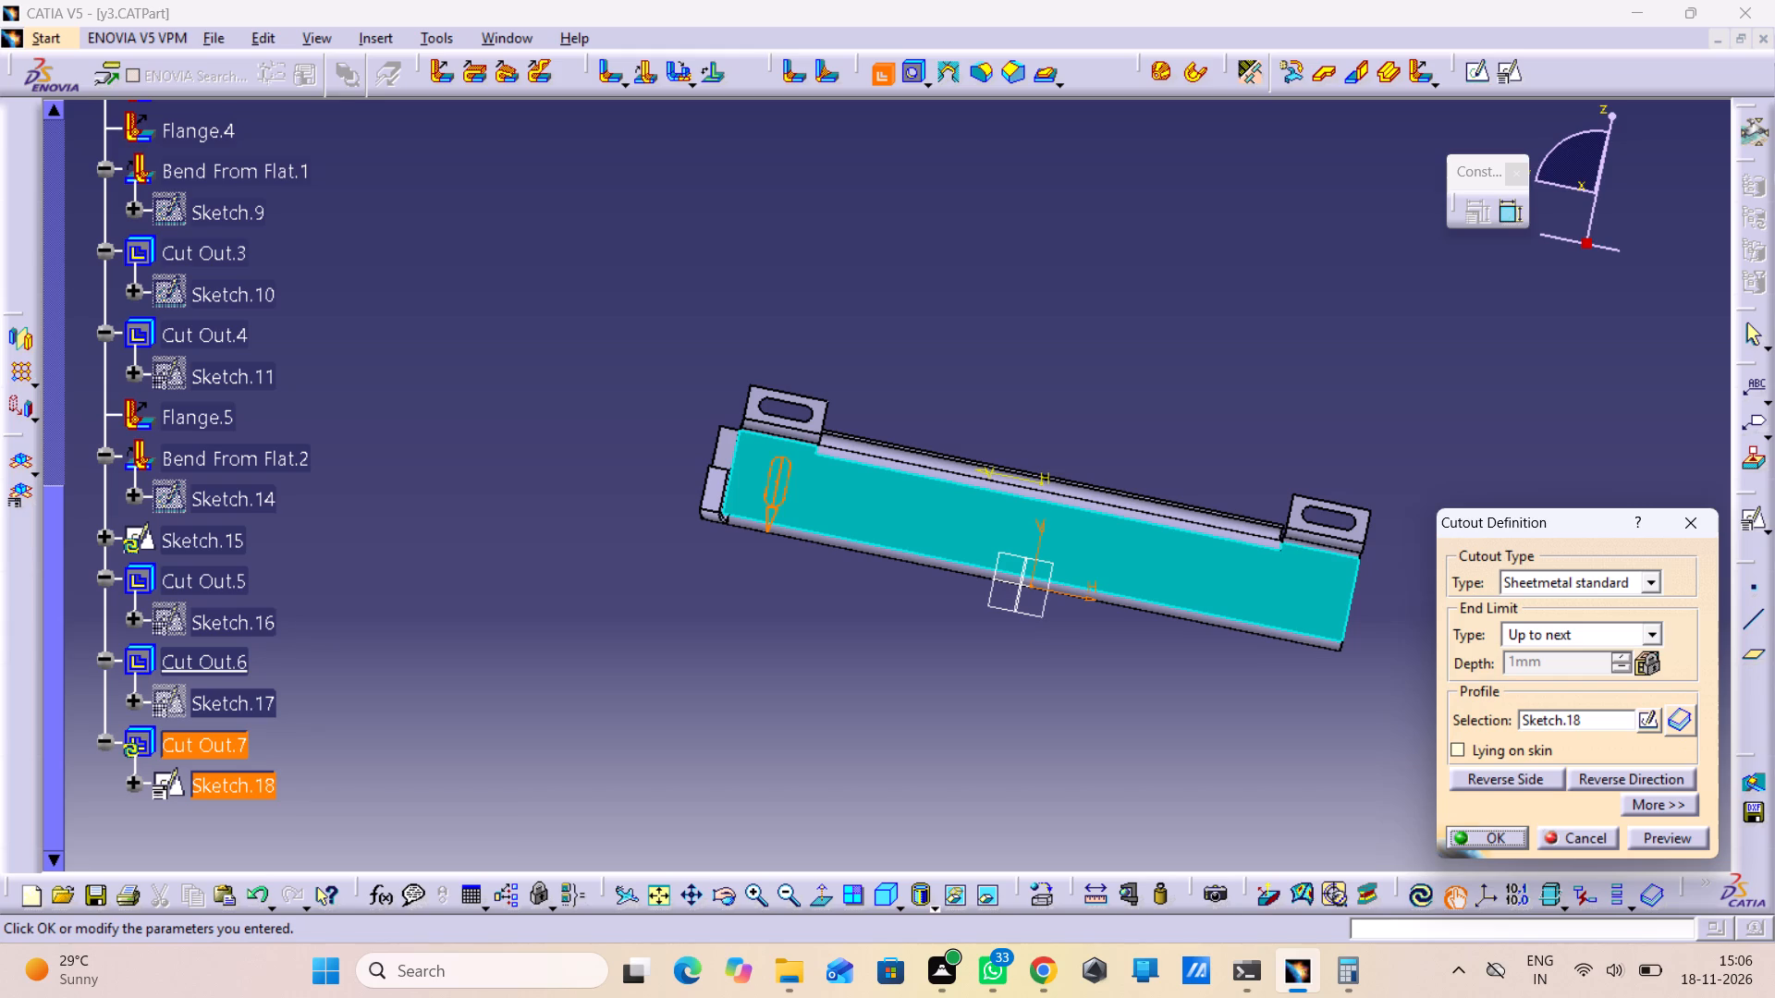
pyautogui.click(1523, 845)
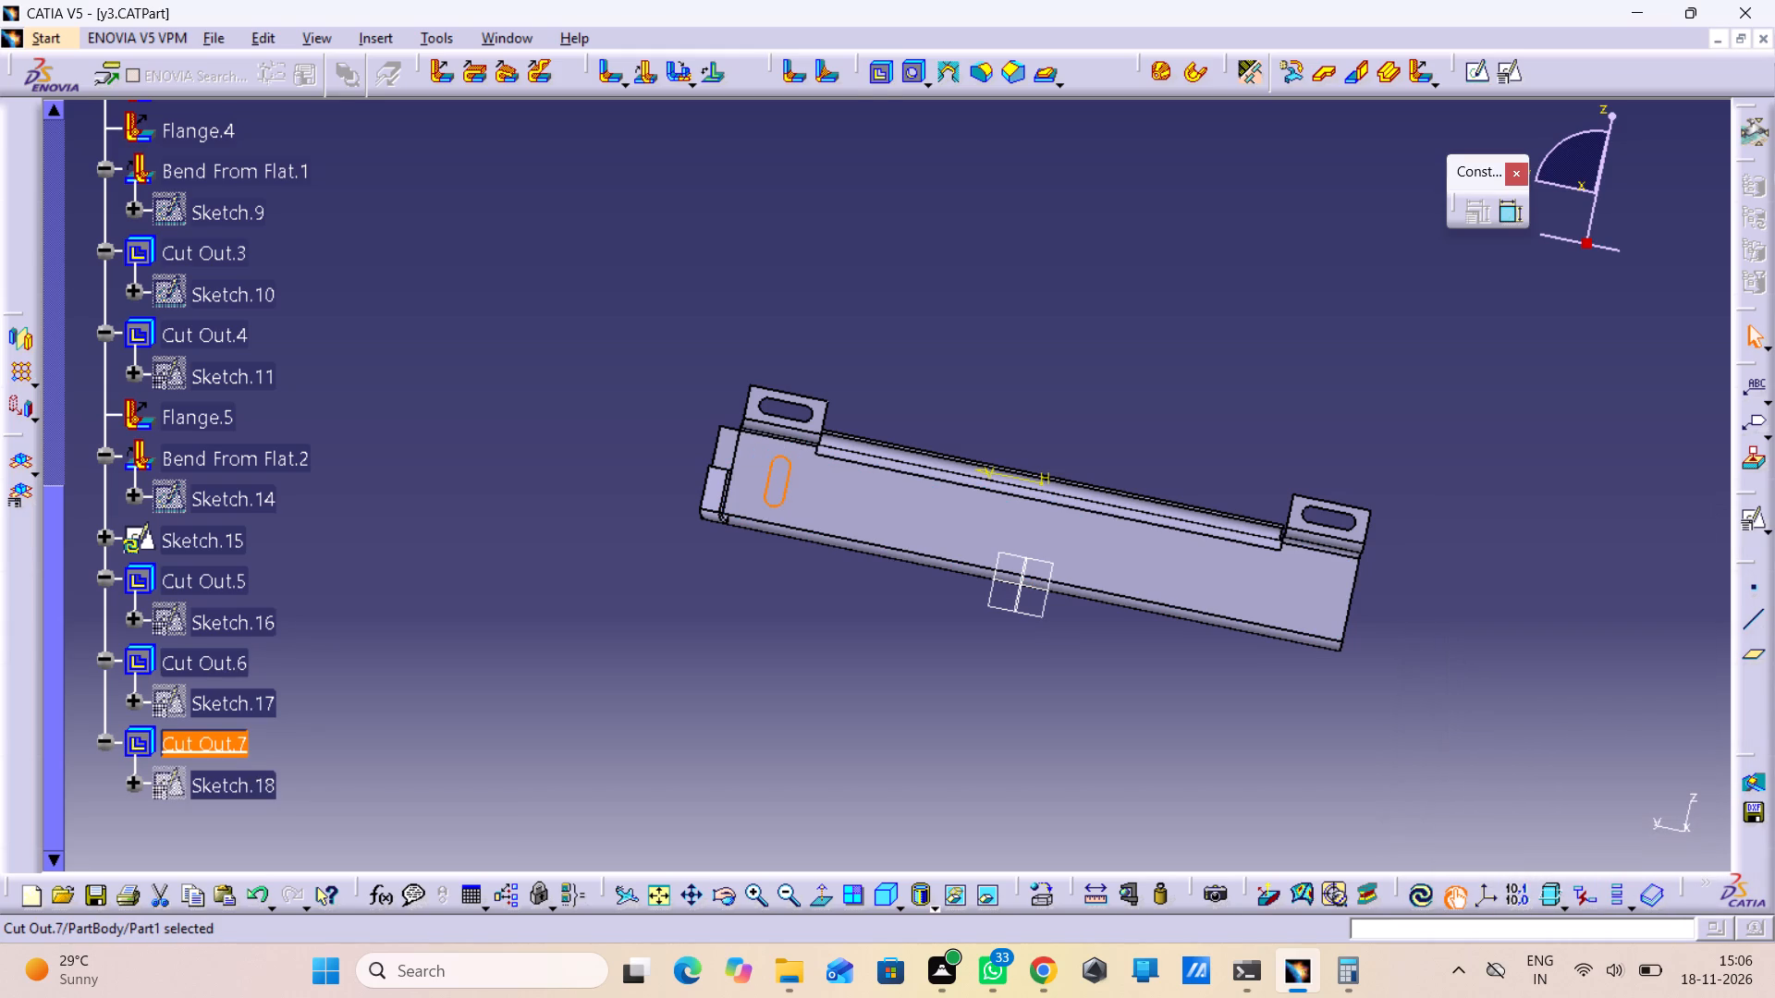
pyautogui.click(1260, 829)
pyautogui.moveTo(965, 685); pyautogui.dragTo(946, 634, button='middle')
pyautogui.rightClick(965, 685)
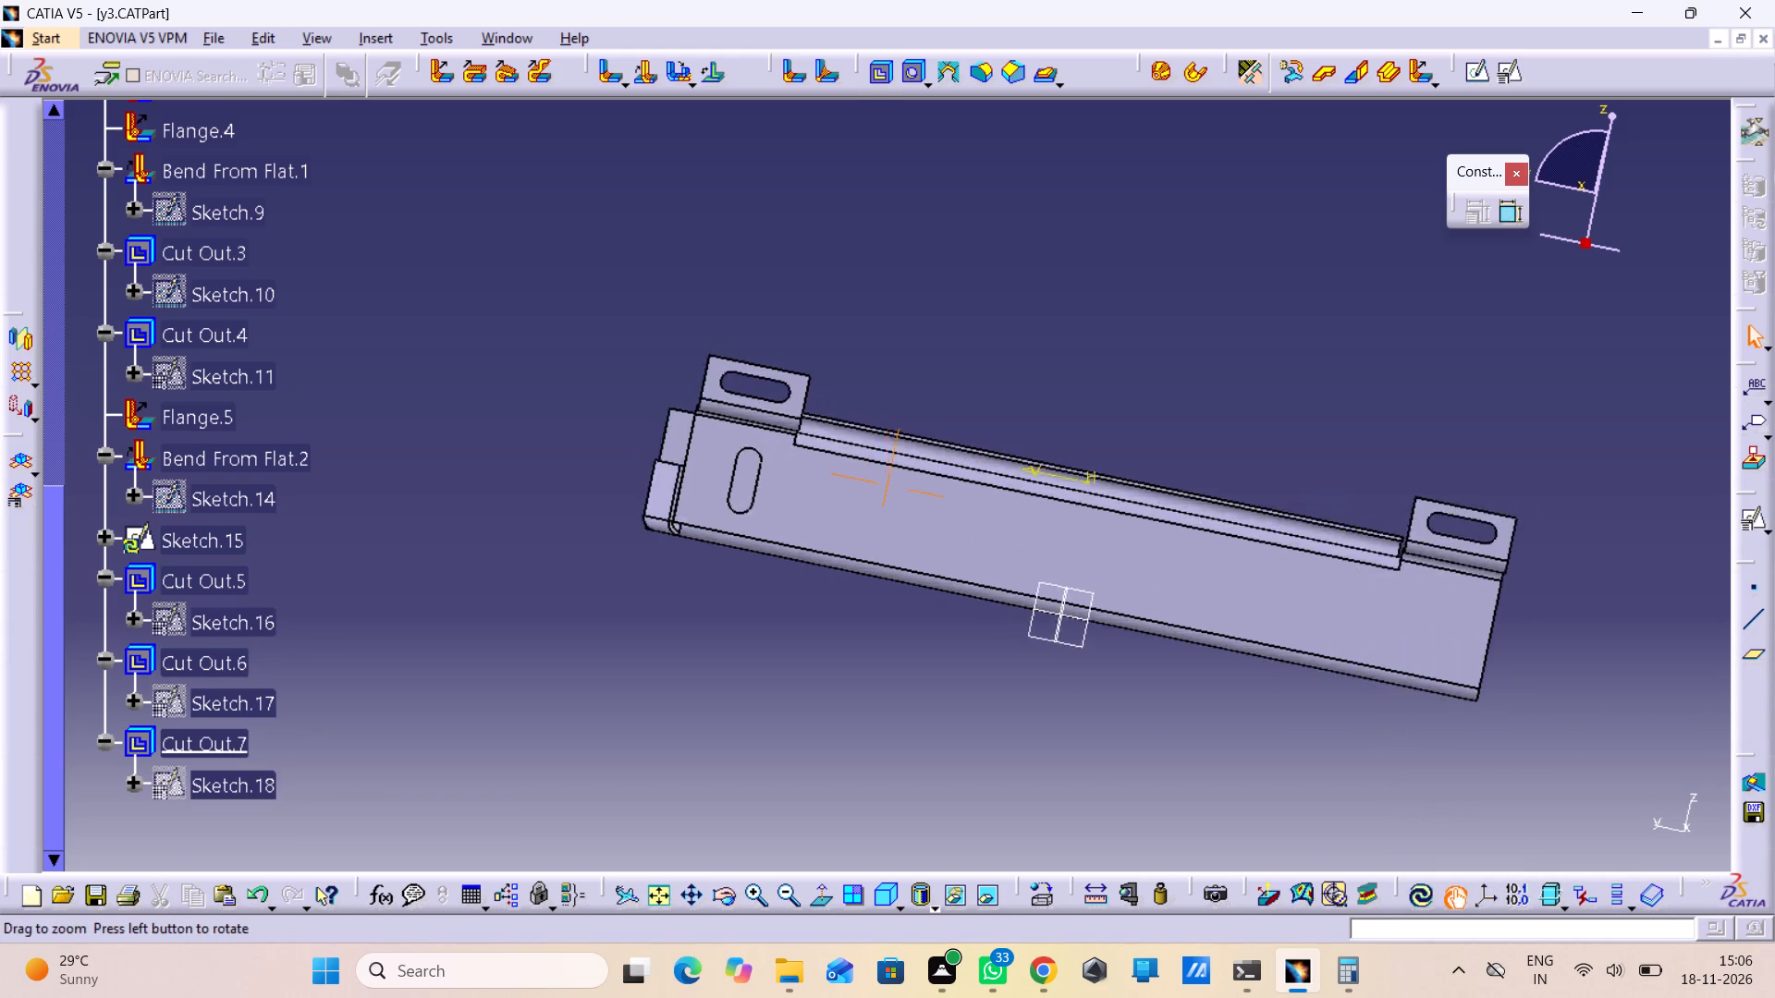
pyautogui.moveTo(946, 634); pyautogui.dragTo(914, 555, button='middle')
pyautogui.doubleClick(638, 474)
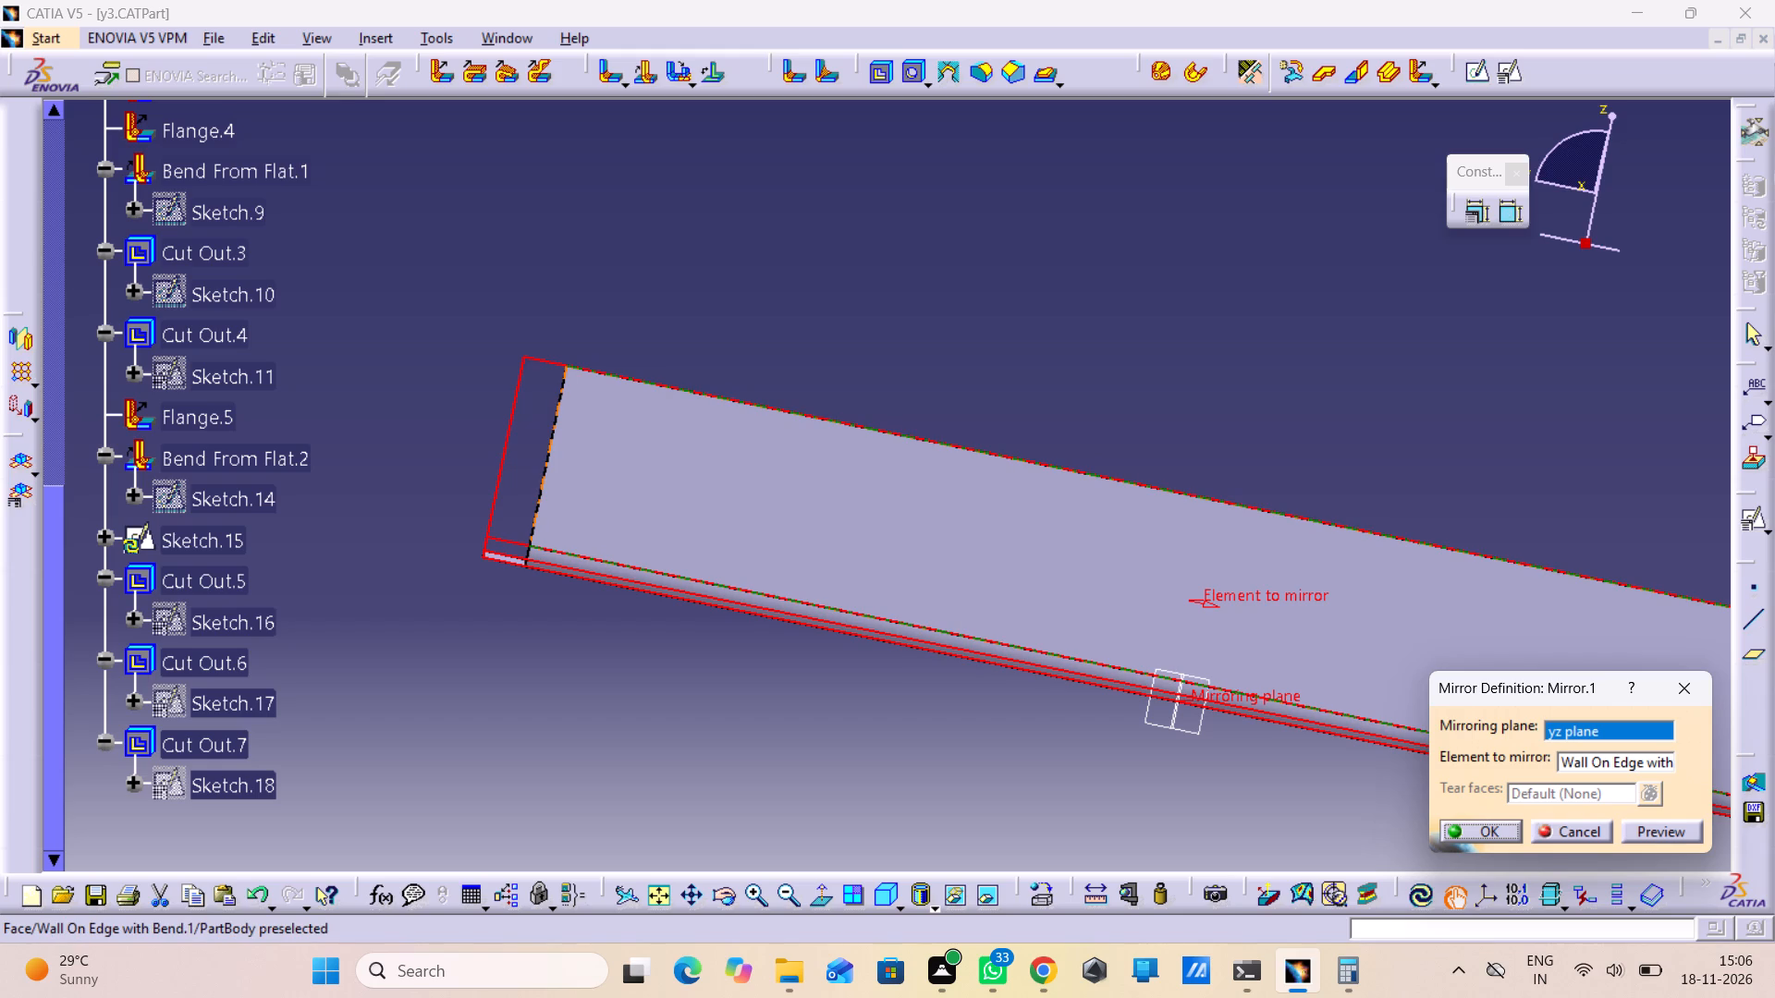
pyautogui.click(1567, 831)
# Reopen the elongated hole's cut-out definition, preview the cut from the tray's inner side and close the definition.
pyautogui.doubleClick(225, 742)
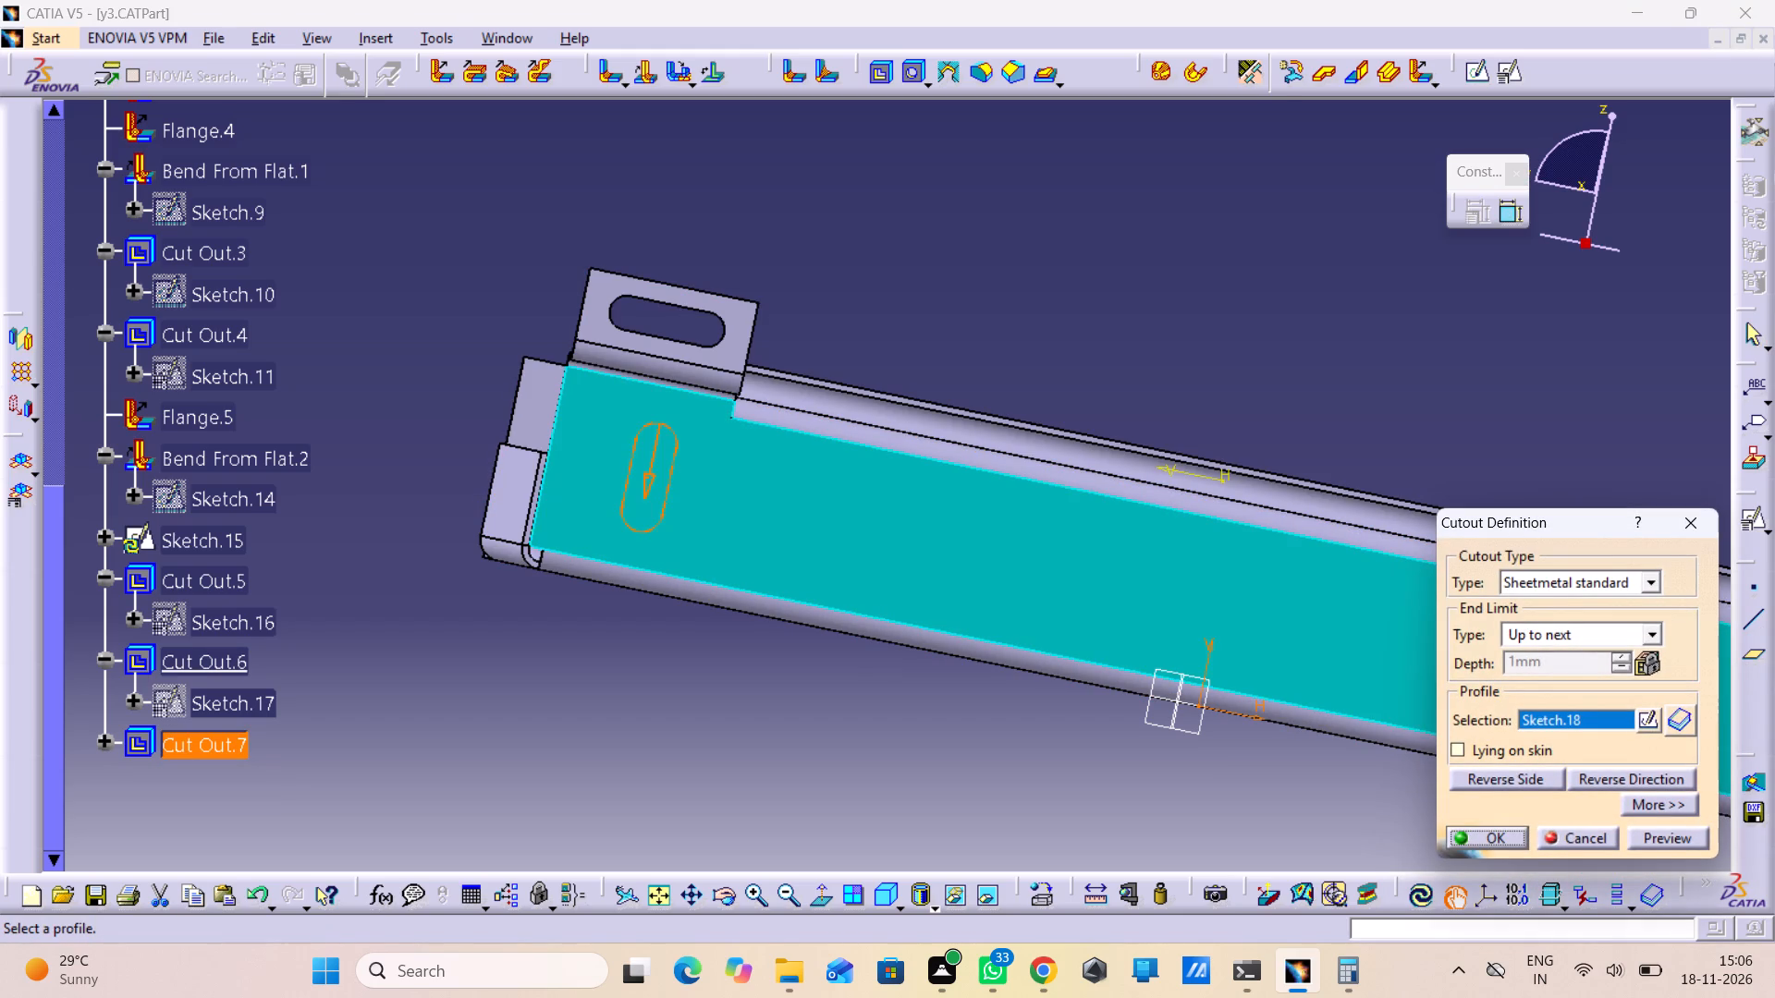
pyautogui.moveTo(633, 678); pyautogui.dragTo(782, 727, button='middle')
pyautogui.moveTo(632, 678); pyautogui.dragTo(782, 727, button='right')
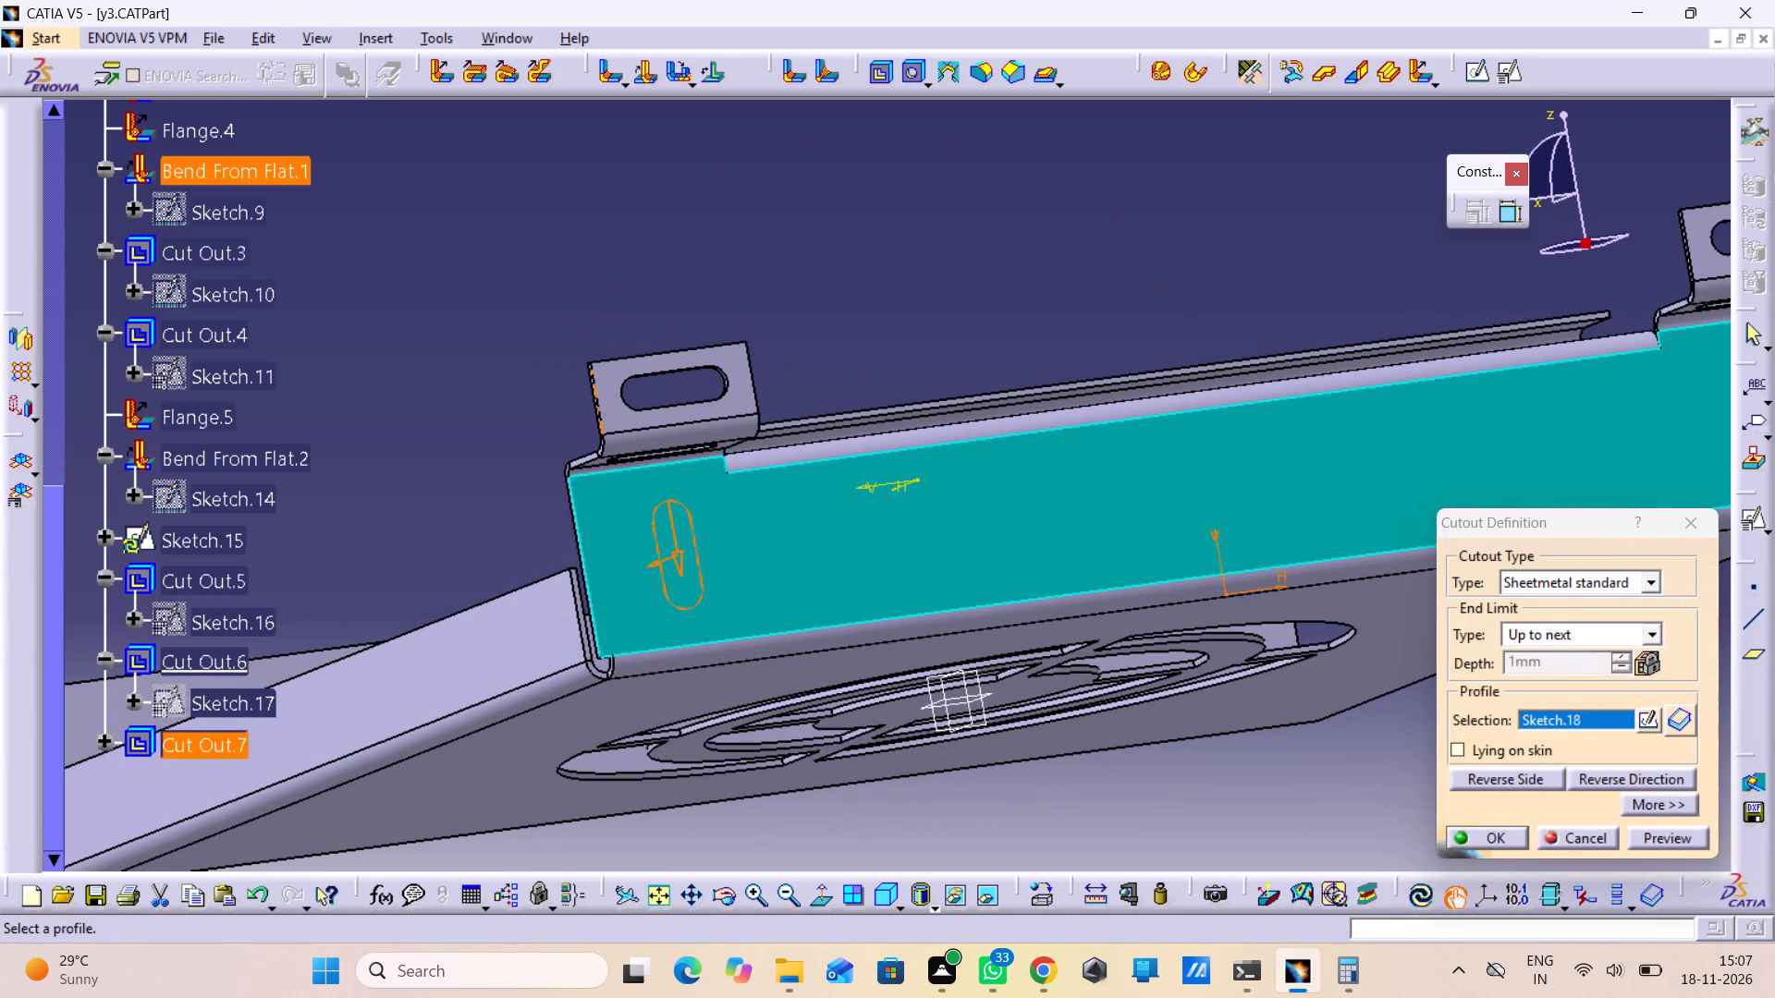
pyautogui.moveTo(577, 294); pyautogui.dragTo(1044, 548, button='middle')
pyautogui.moveTo(577, 294); pyautogui.dragTo(1044, 548, button='right')
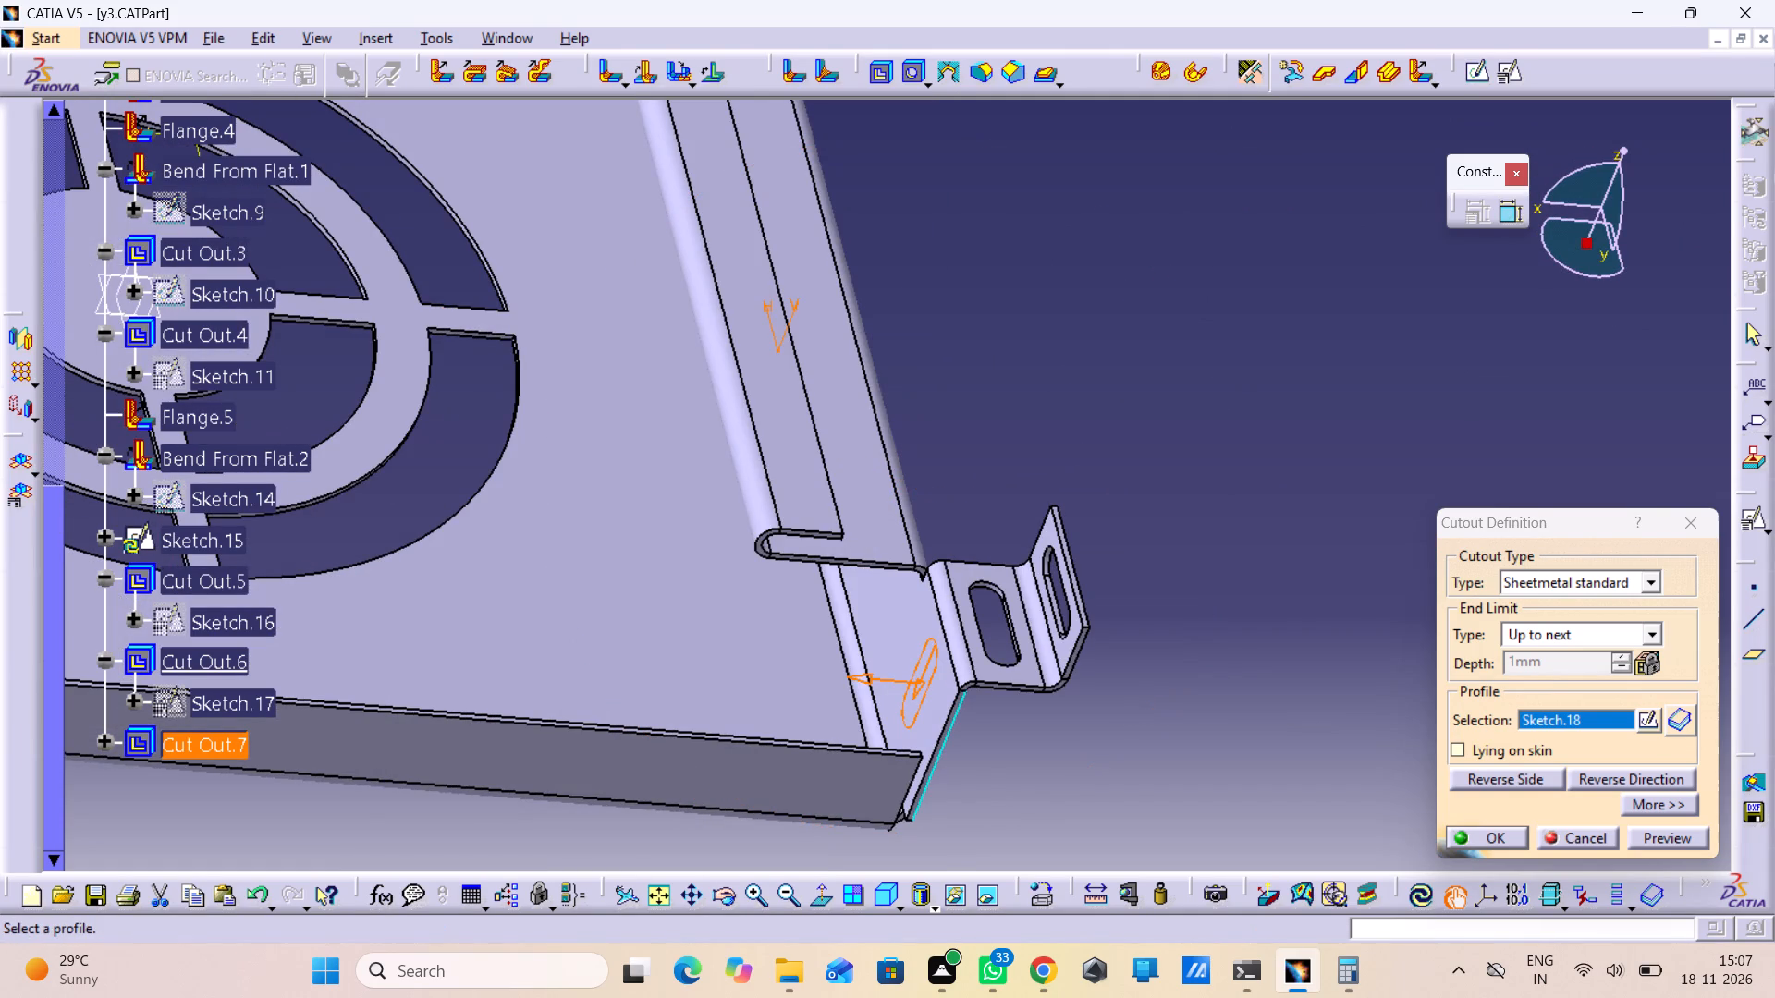
pyautogui.click(1659, 850)
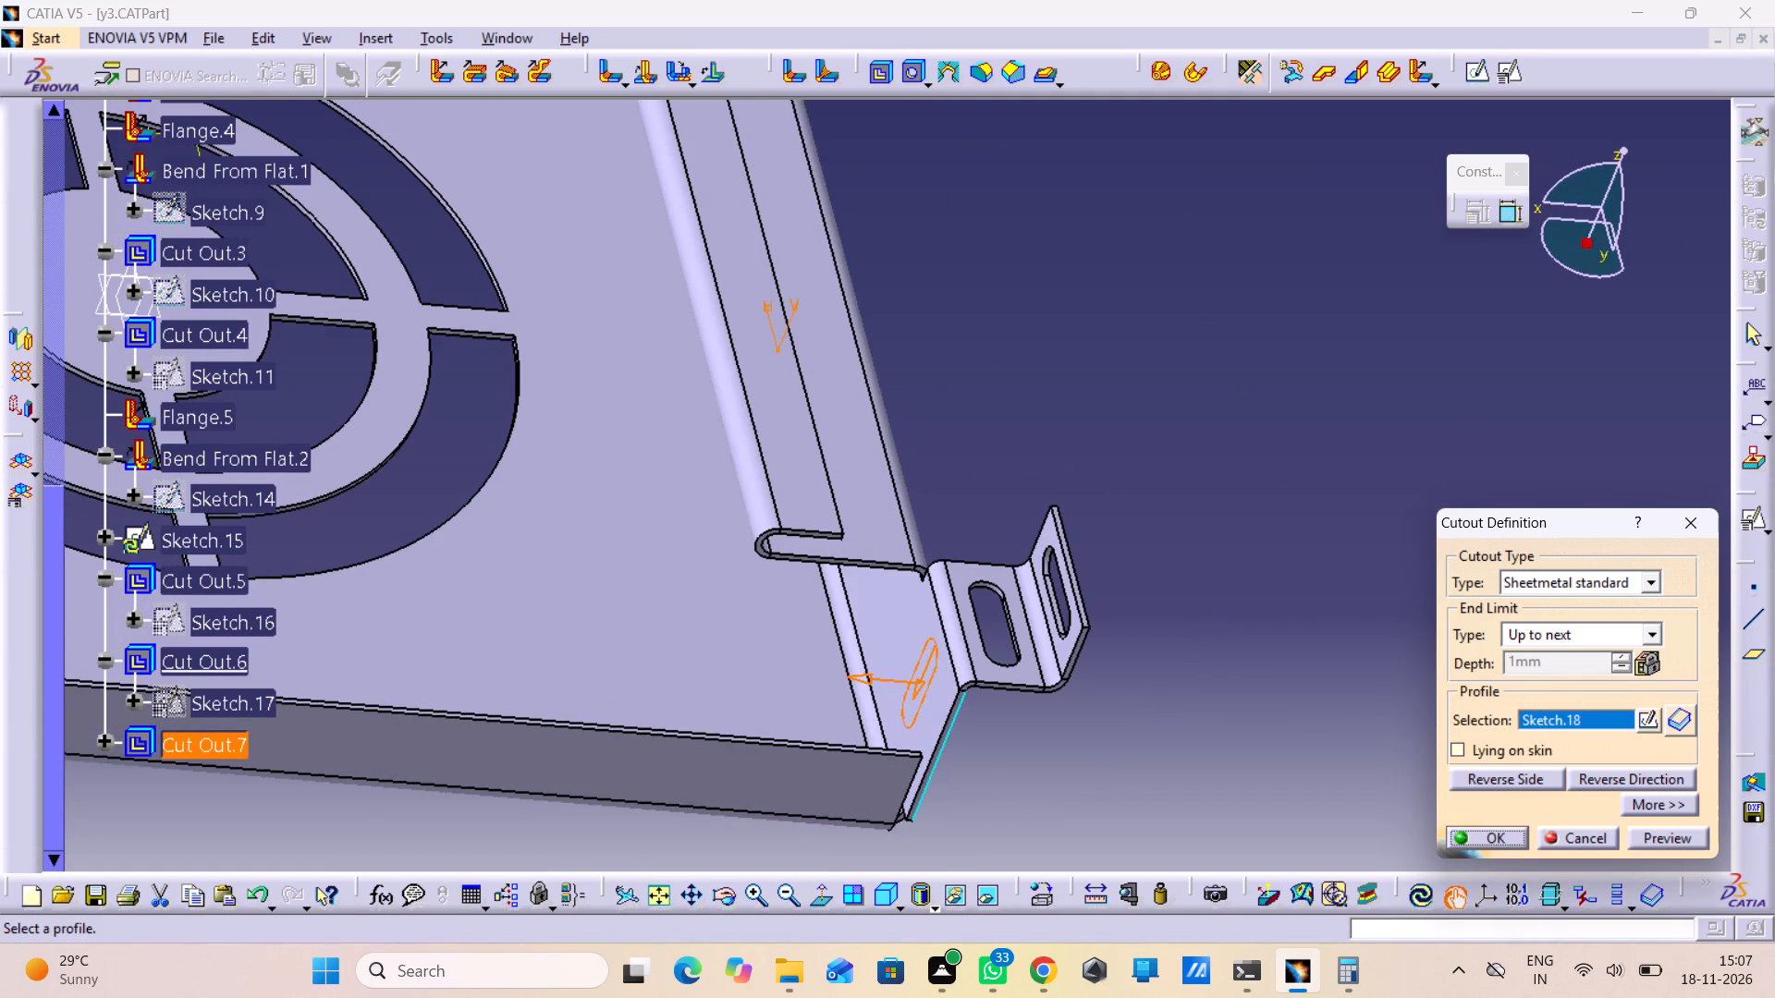
pyautogui.click(1659, 833)
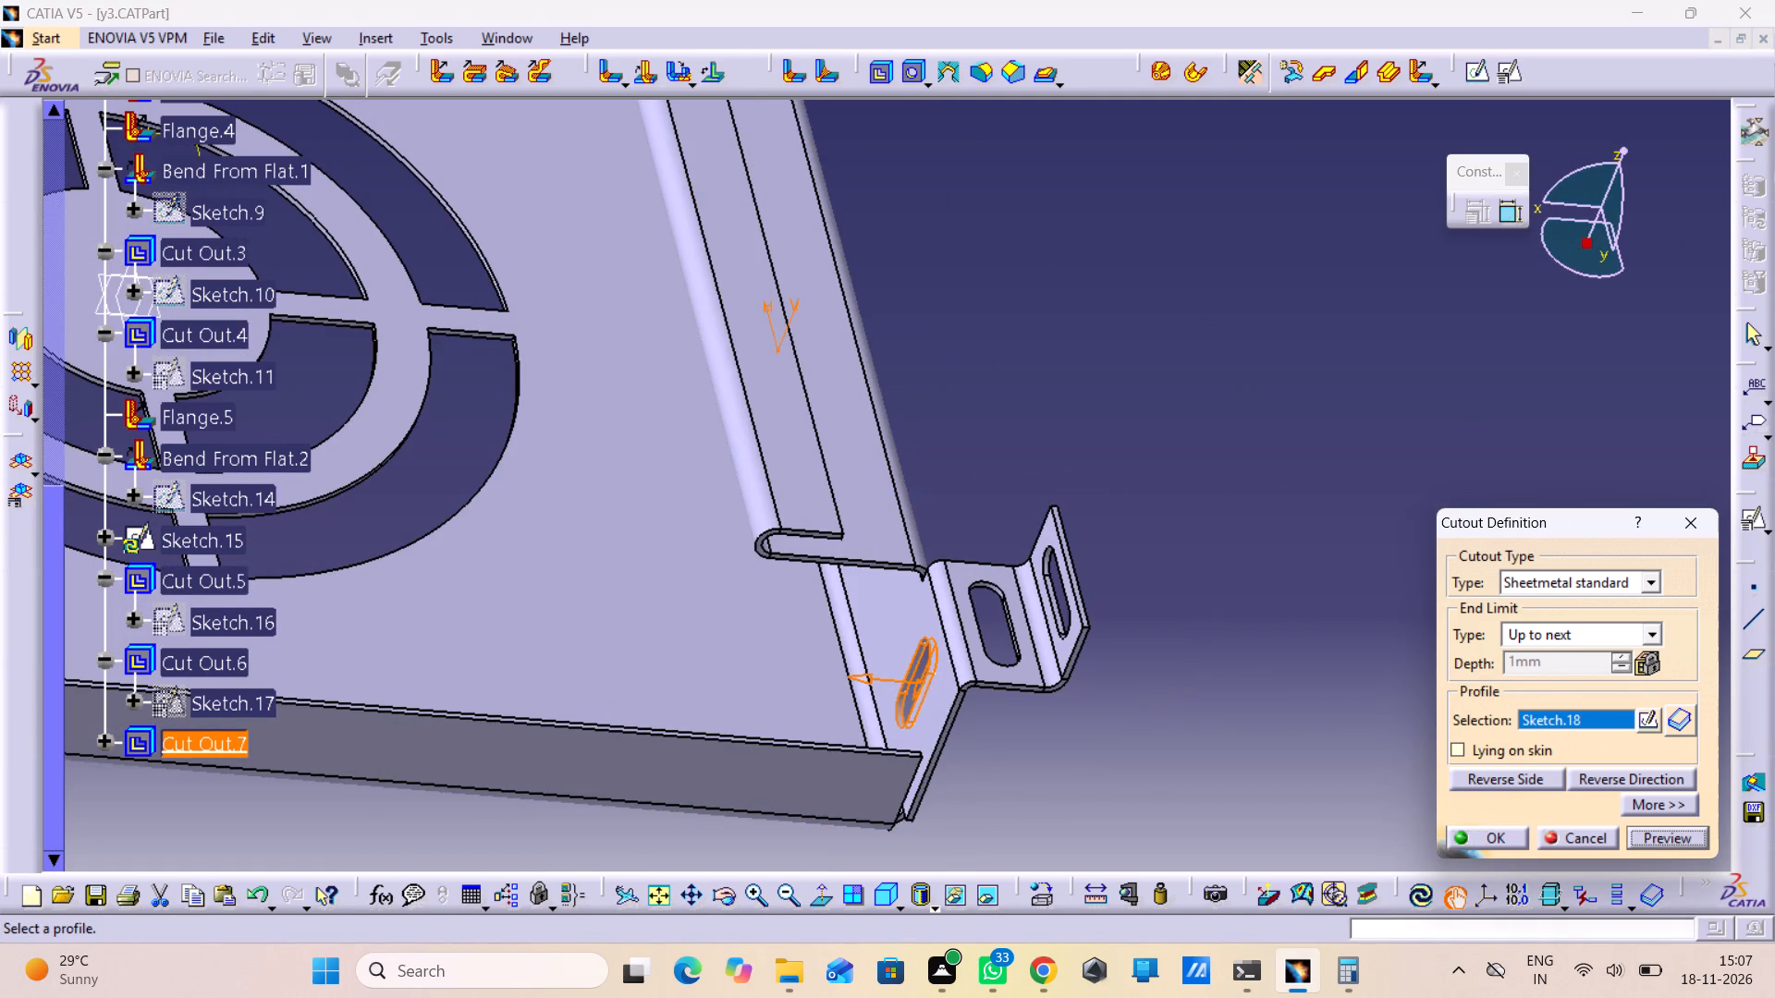
pyautogui.click(1504, 836)
pyautogui.click(1280, 834)
# Examine the elongated hole and the tray around it from the inside and outside of the hemmed wall.
pyautogui.moveTo(1277, 760); pyautogui.dragTo(1265, 822, button='middle')
pyautogui.rightClick(1277, 760)
pyautogui.moveTo(1008, 790); pyautogui.dragTo(1005, 835, button='middle')
pyautogui.rightClick(1008, 790)
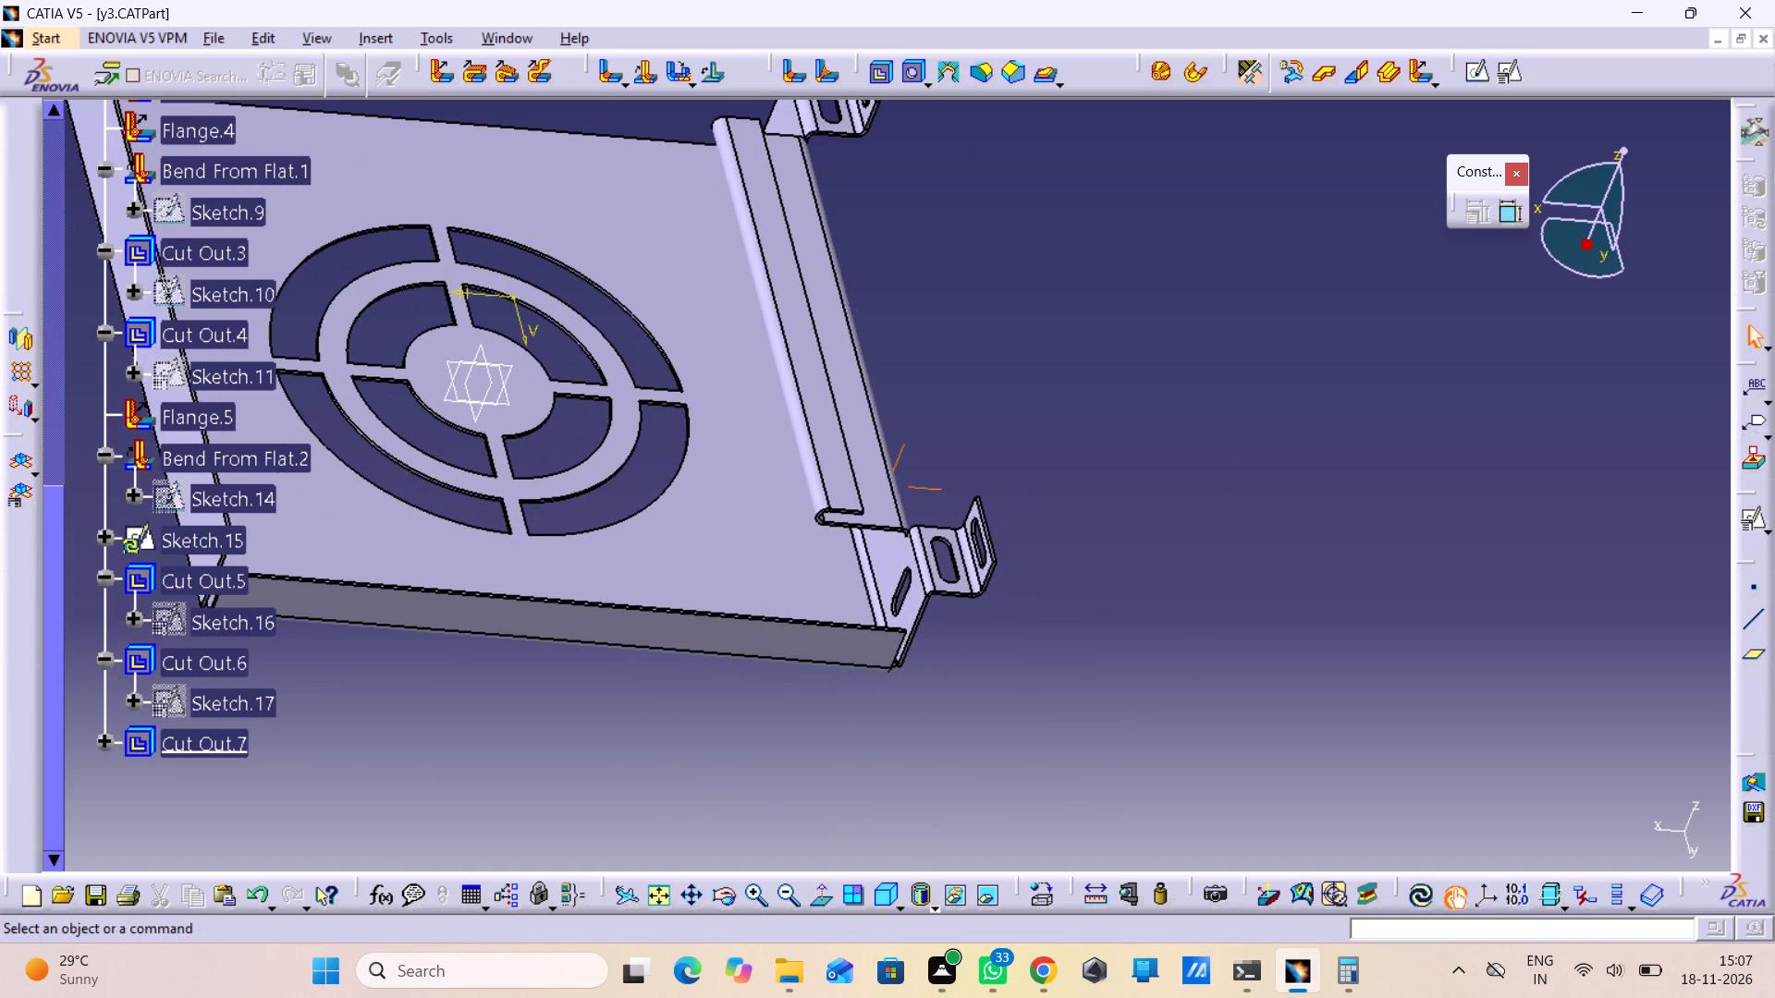
pyautogui.moveTo(769, 766); pyautogui.dragTo(622, 740, button='middle')
pyautogui.moveTo(769, 766); pyautogui.dragTo(622, 740, button='right')
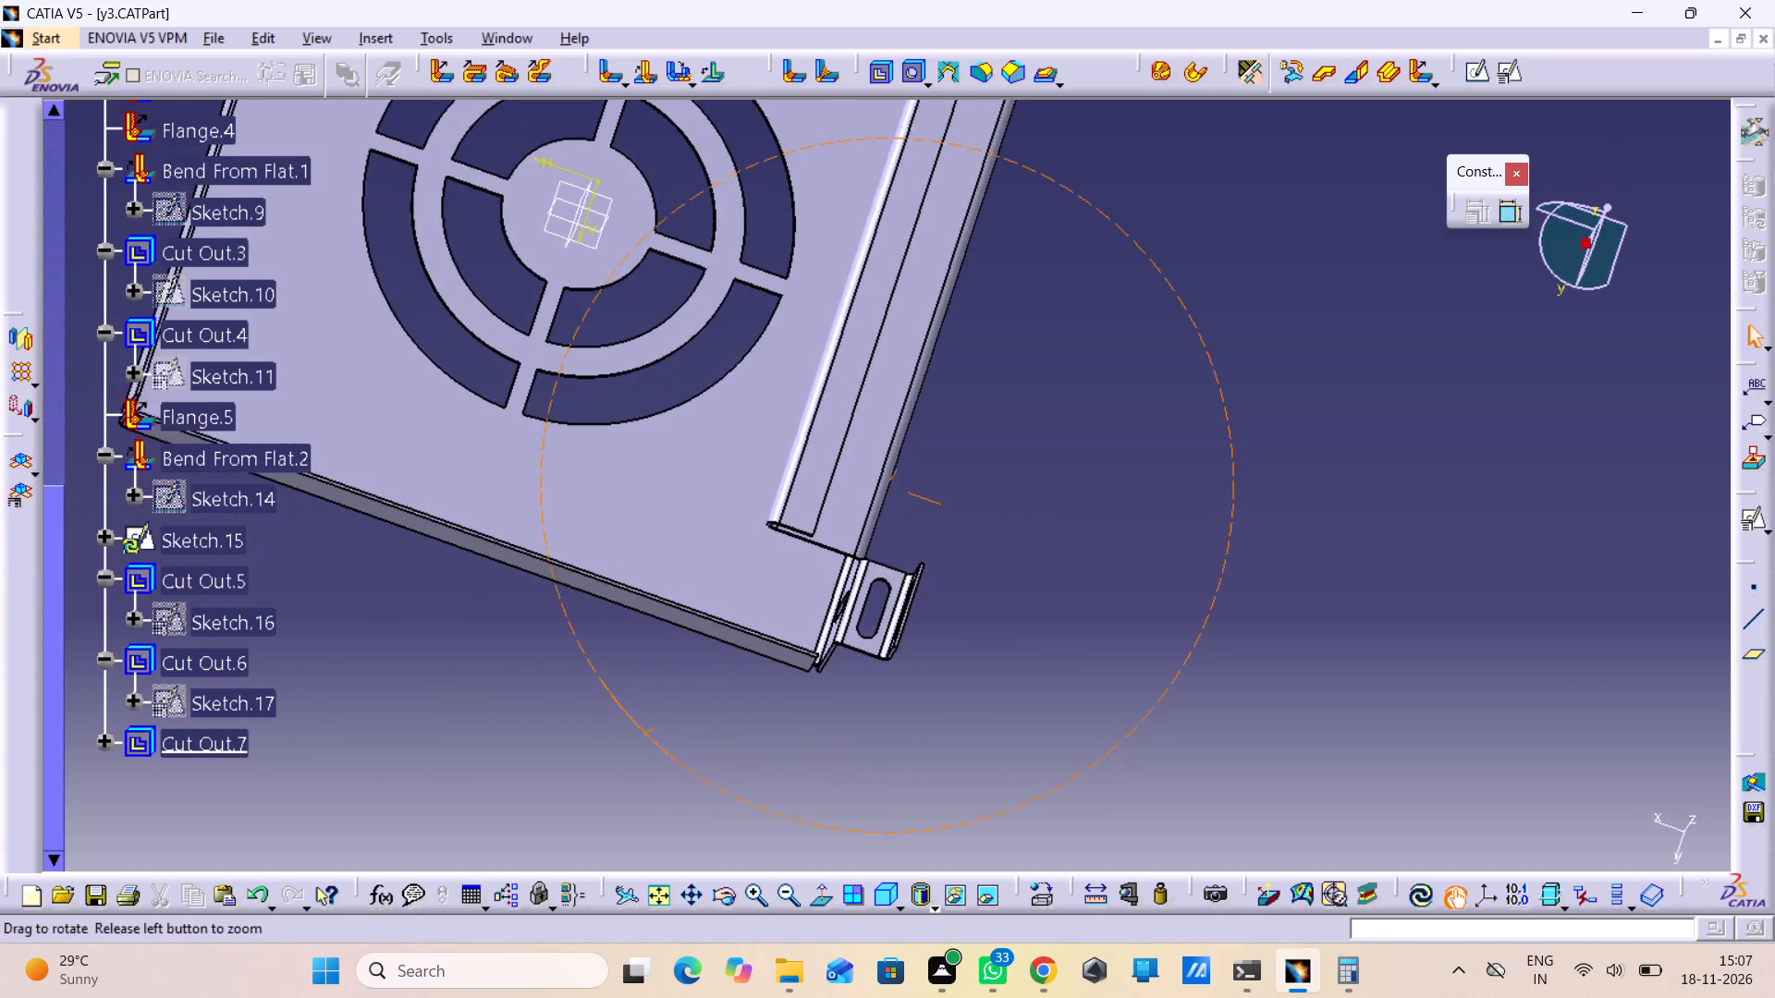
pyautogui.moveTo(622, 740); pyautogui.dragTo(618, 736, button='middle')
pyautogui.moveTo(622, 740); pyautogui.dragTo(614, 728, button='right')
pyautogui.moveTo(1053, 736); pyautogui.dragTo(977, 658, button='right')
pyautogui.moveTo(1053, 736); pyautogui.dragTo(977, 658, button='middle')
pyautogui.moveTo(1029, 632); pyautogui.dragTo(1104, 761, button='middle')
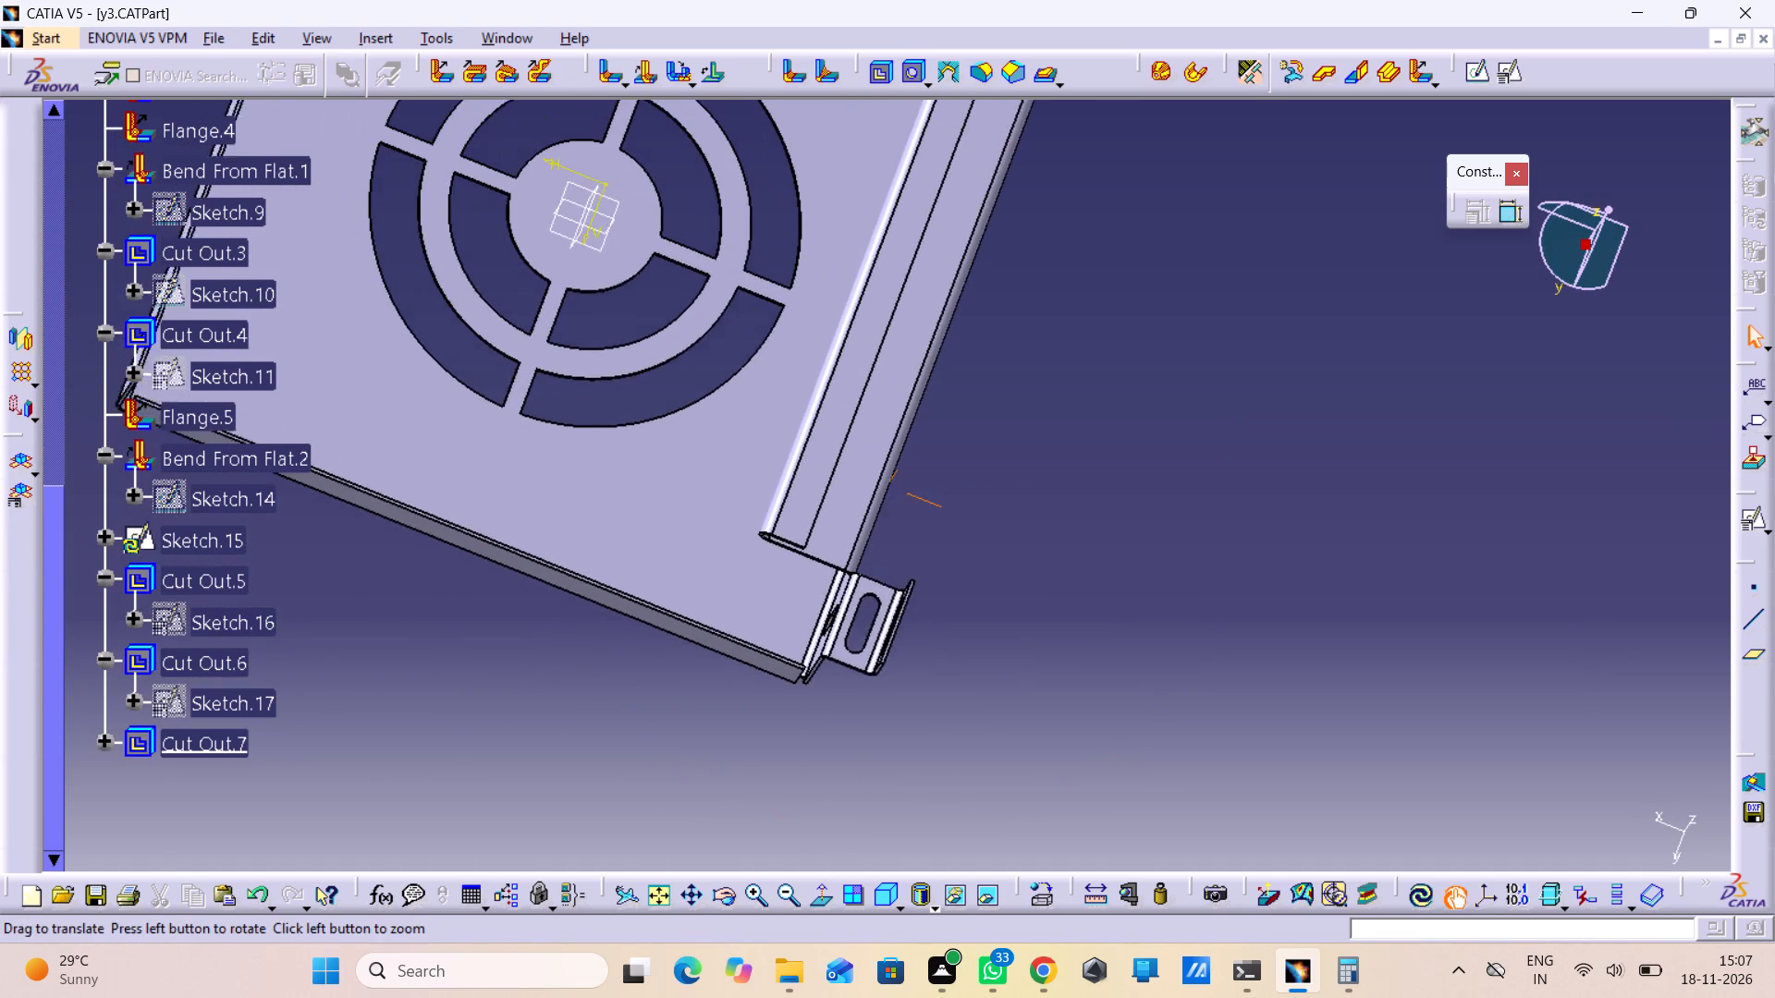
pyautogui.moveTo(1104, 761); pyautogui.dragTo(1110, 764, button='middle')
pyautogui.moveTo(1185, 711); pyautogui.dragTo(820, 411, button='middle')
pyautogui.moveTo(1186, 710); pyautogui.dragTo(820, 411, button='right')
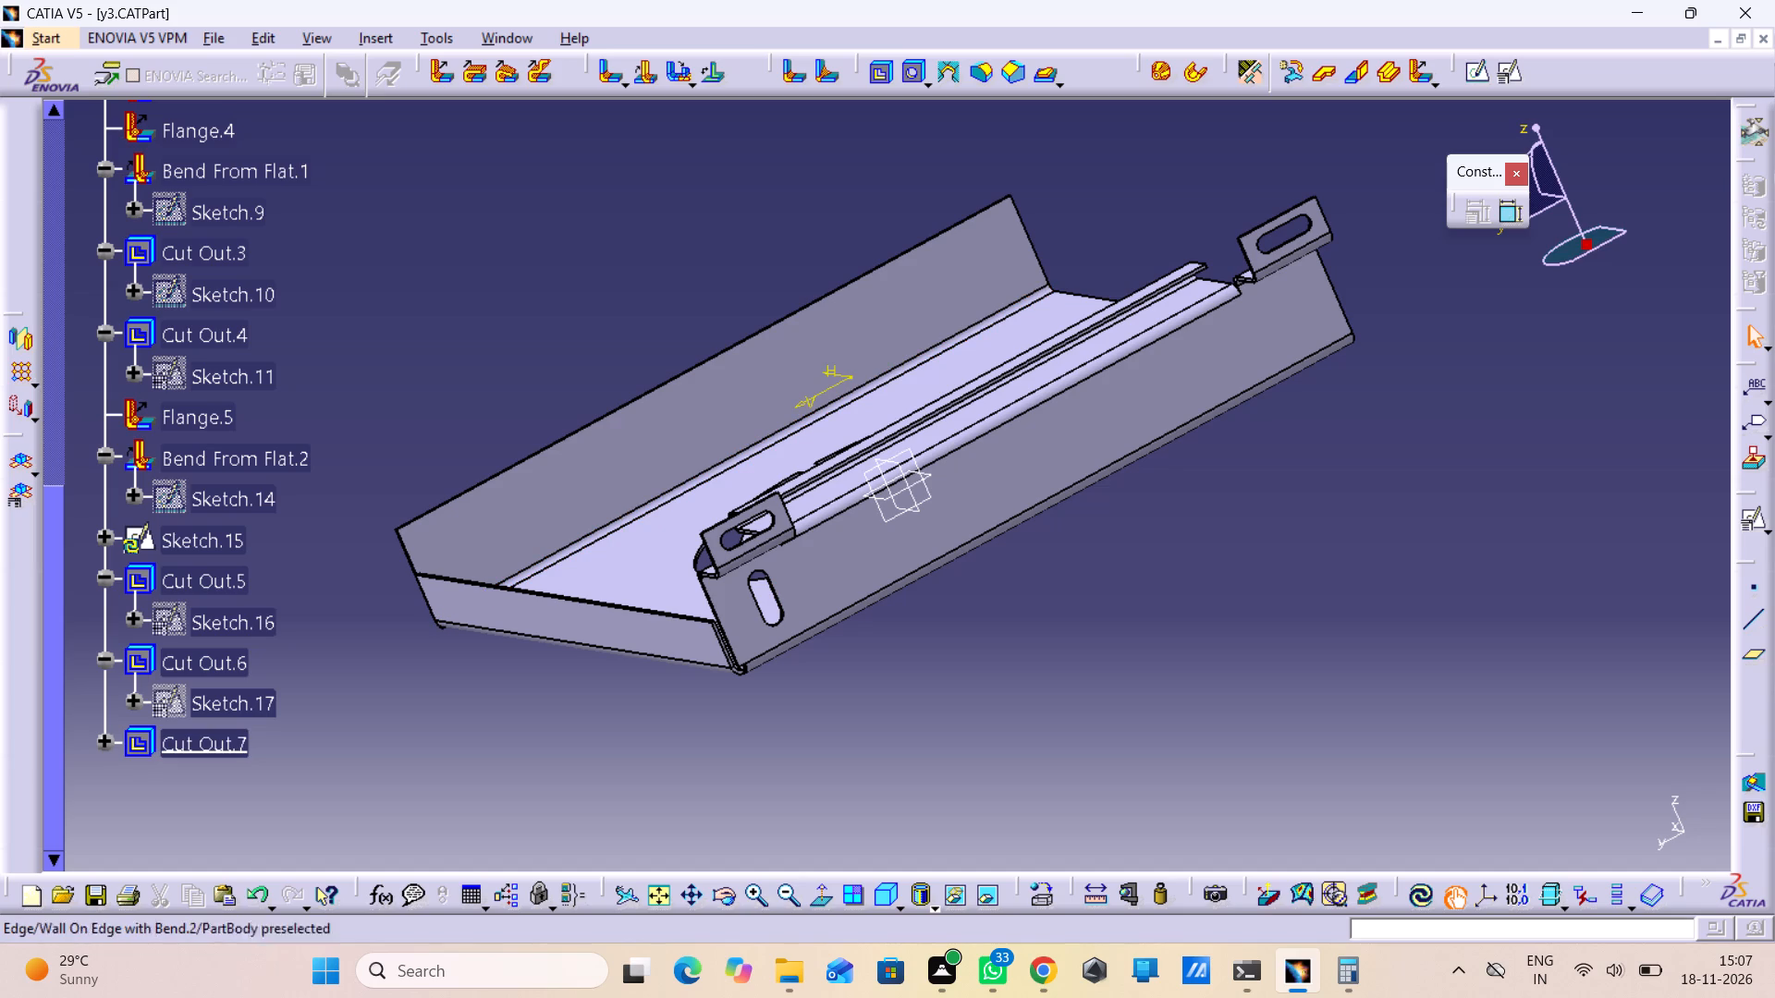
# Set up a rectangular pattern of the elongated hole cut-out with 18 instances at 10 mm spacing along the X Axis.
pyautogui.click(174, 751)
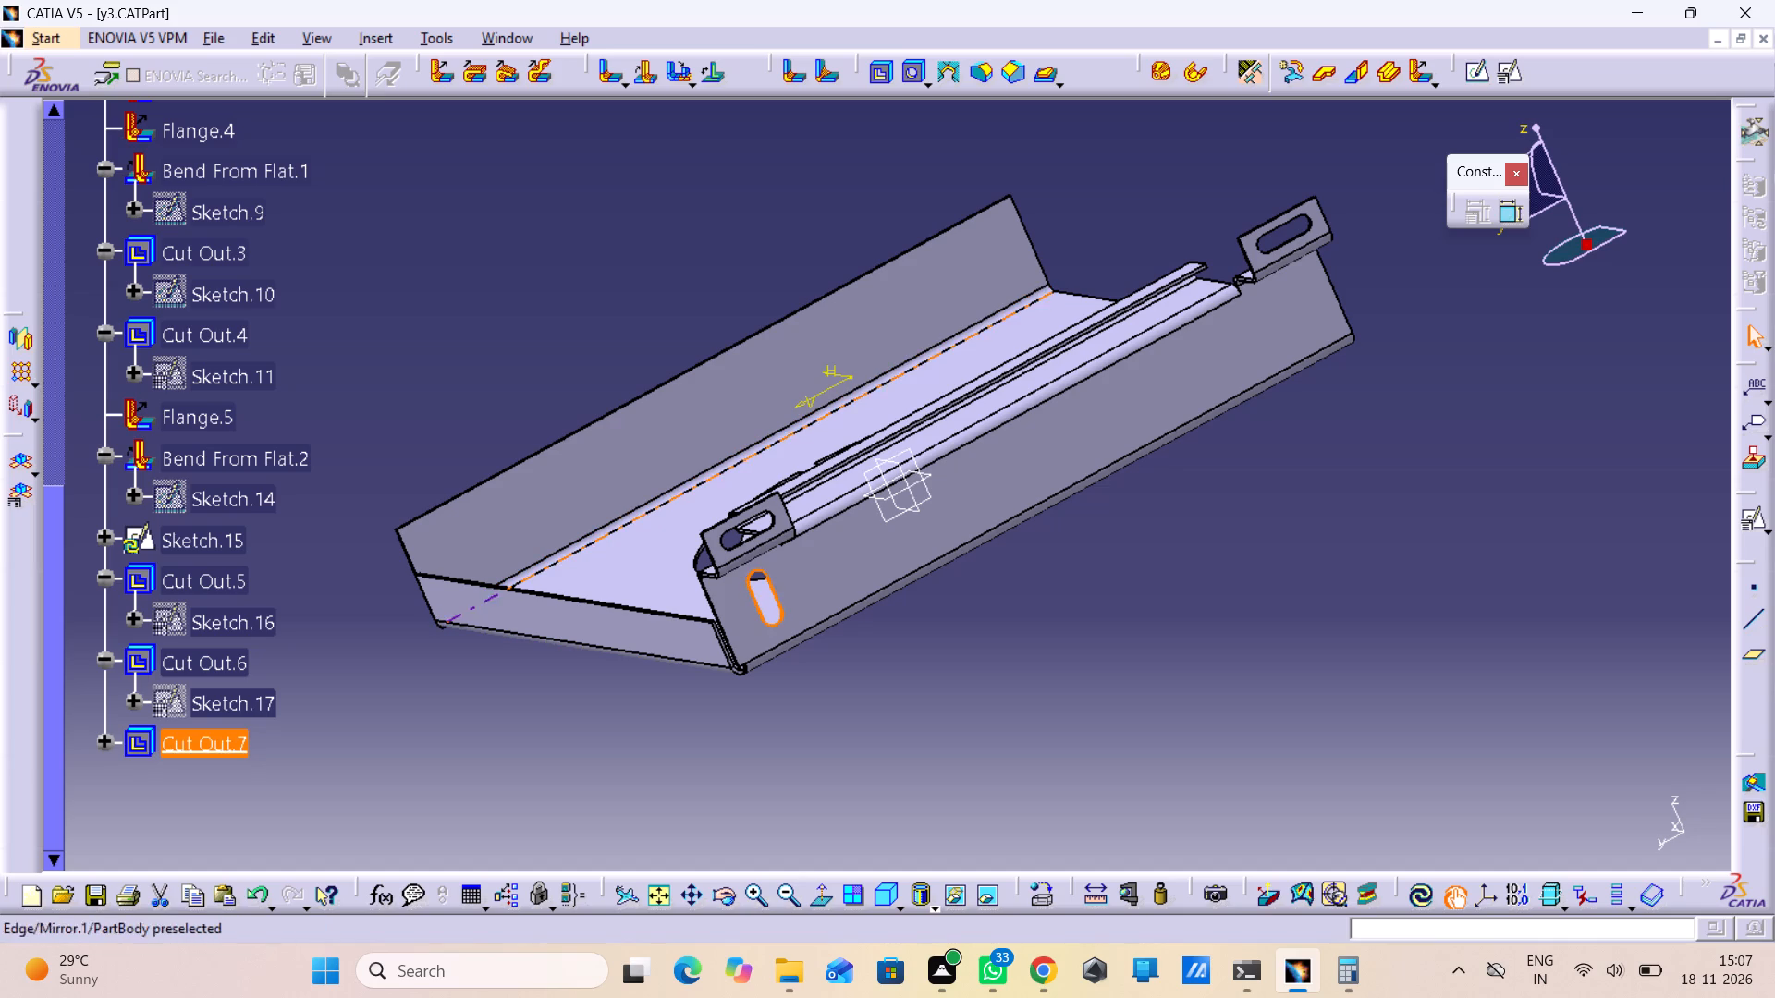
pyautogui.click(18, 374)
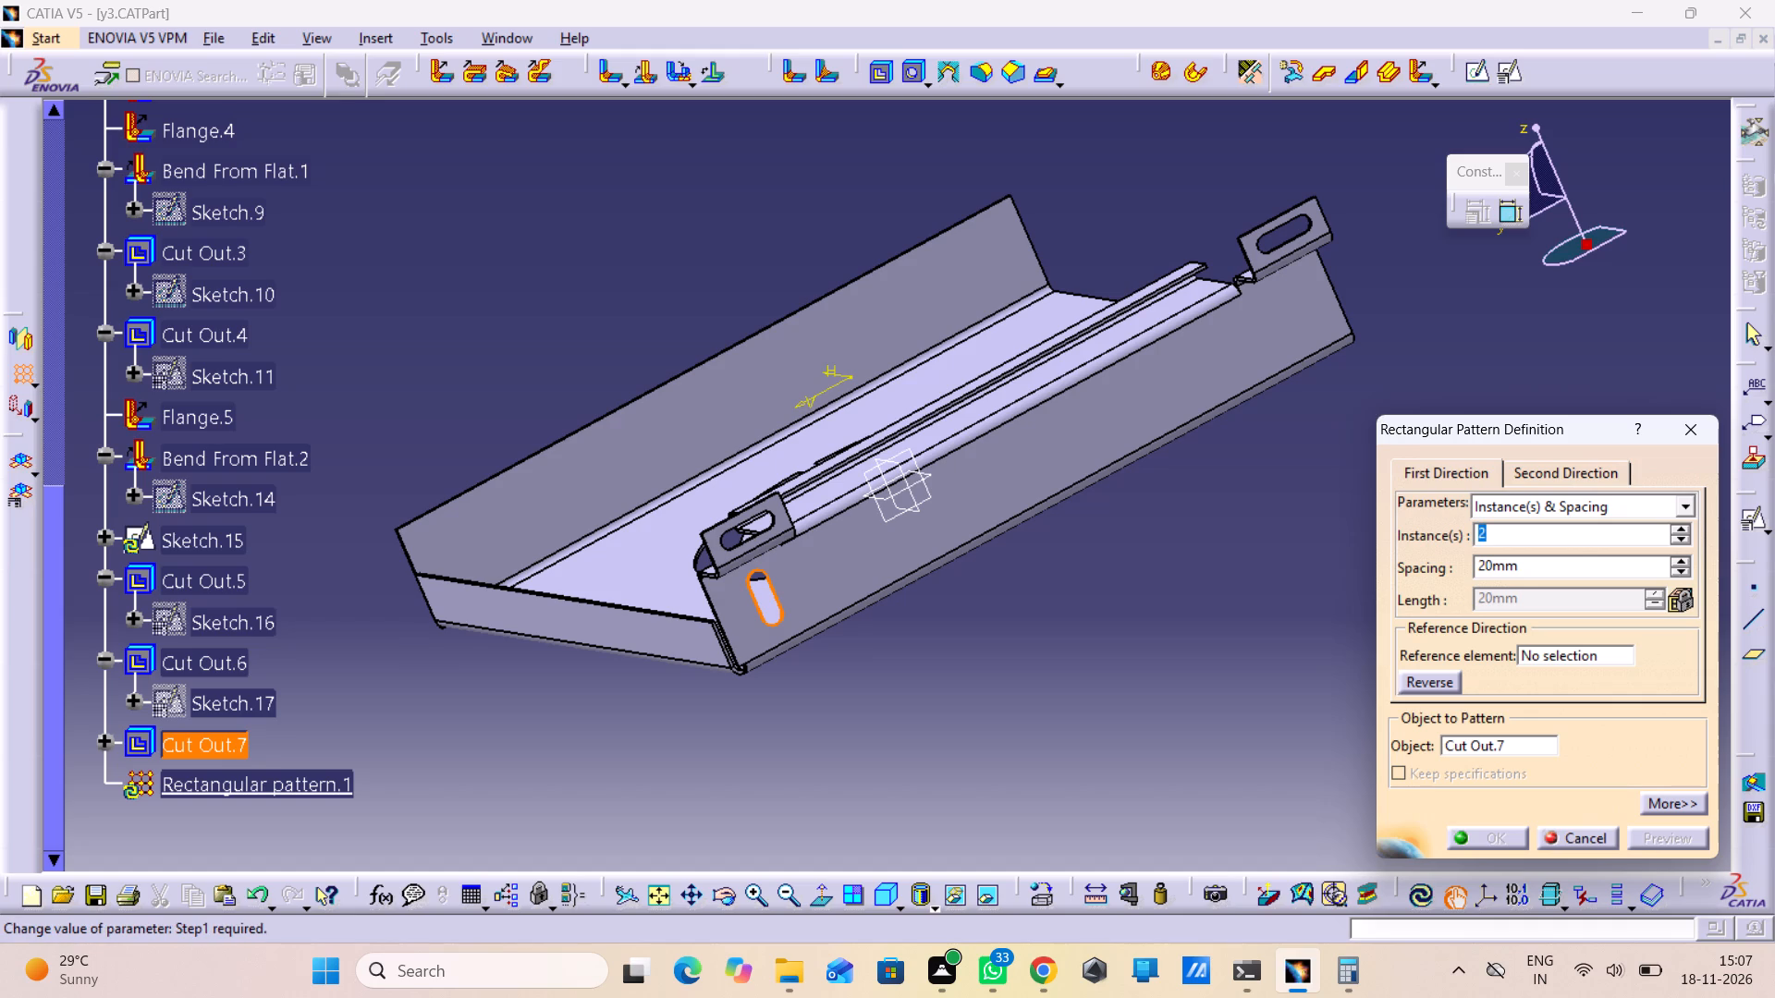
pyautogui.write('18')
pyautogui.moveTo(1524, 556); pyautogui.dragTo(1440, 582)
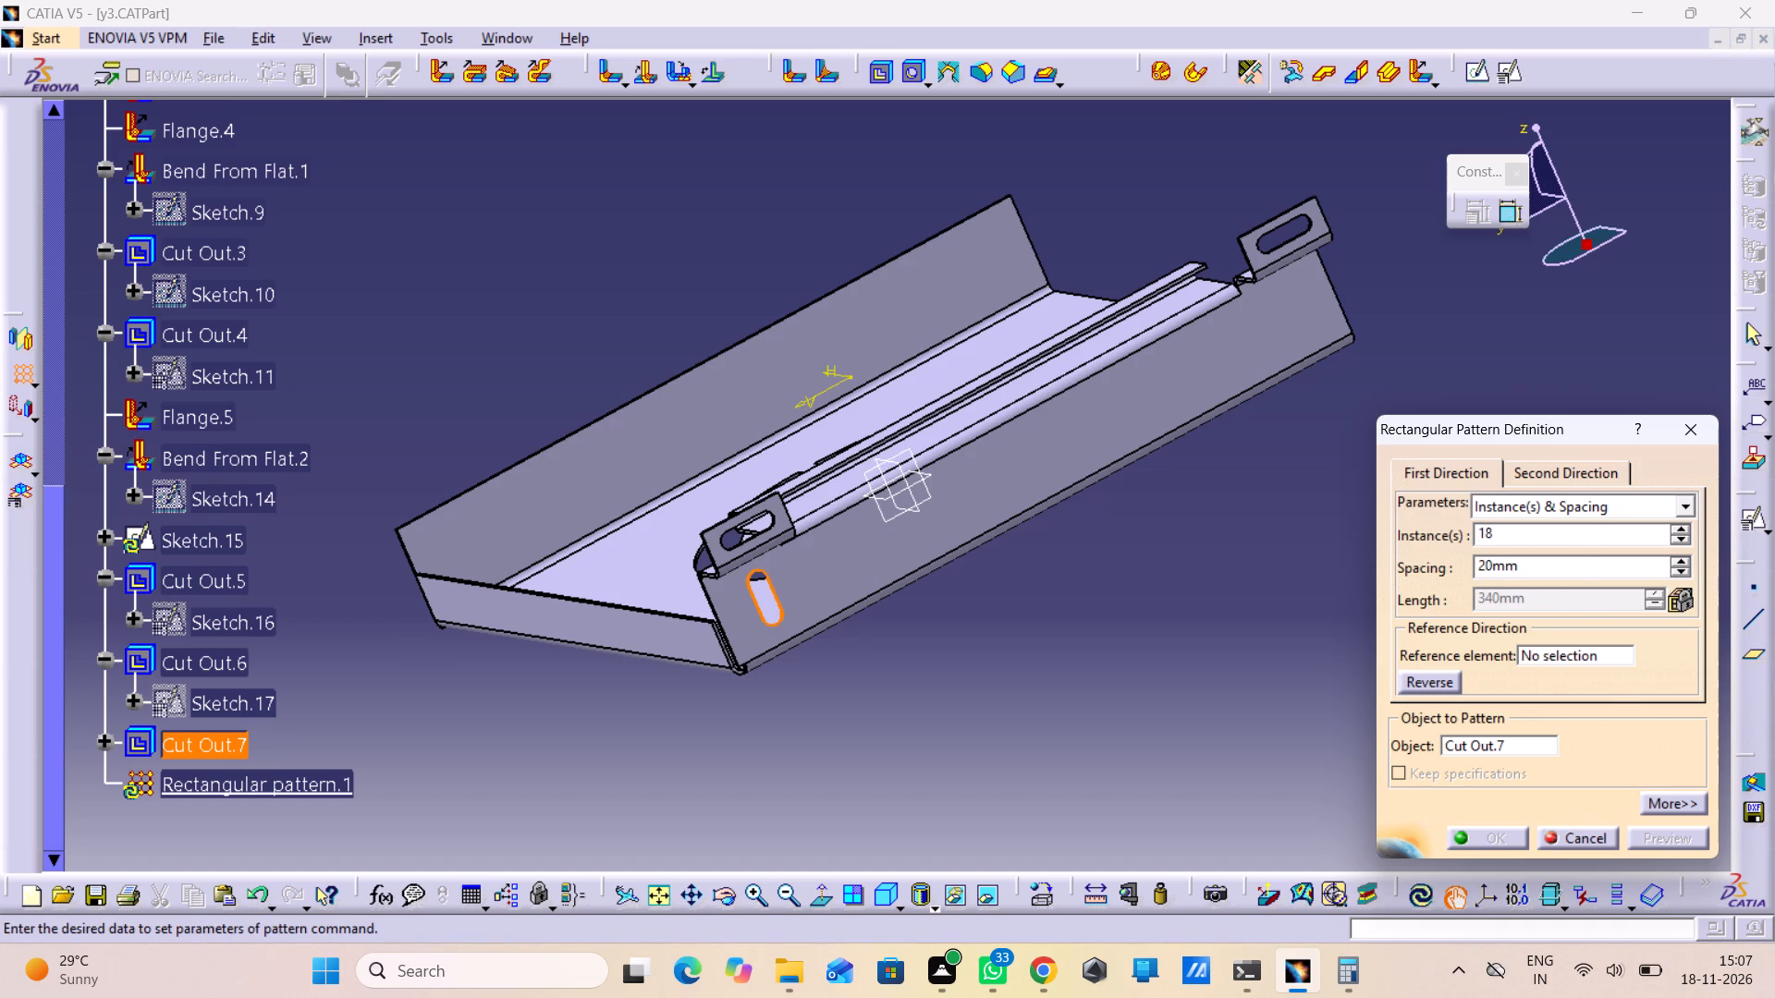
pyautogui.moveTo(1558, 560); pyautogui.dragTo(1314, 576)
pyautogui.write('10')
pyautogui.rightClick(1545, 646)
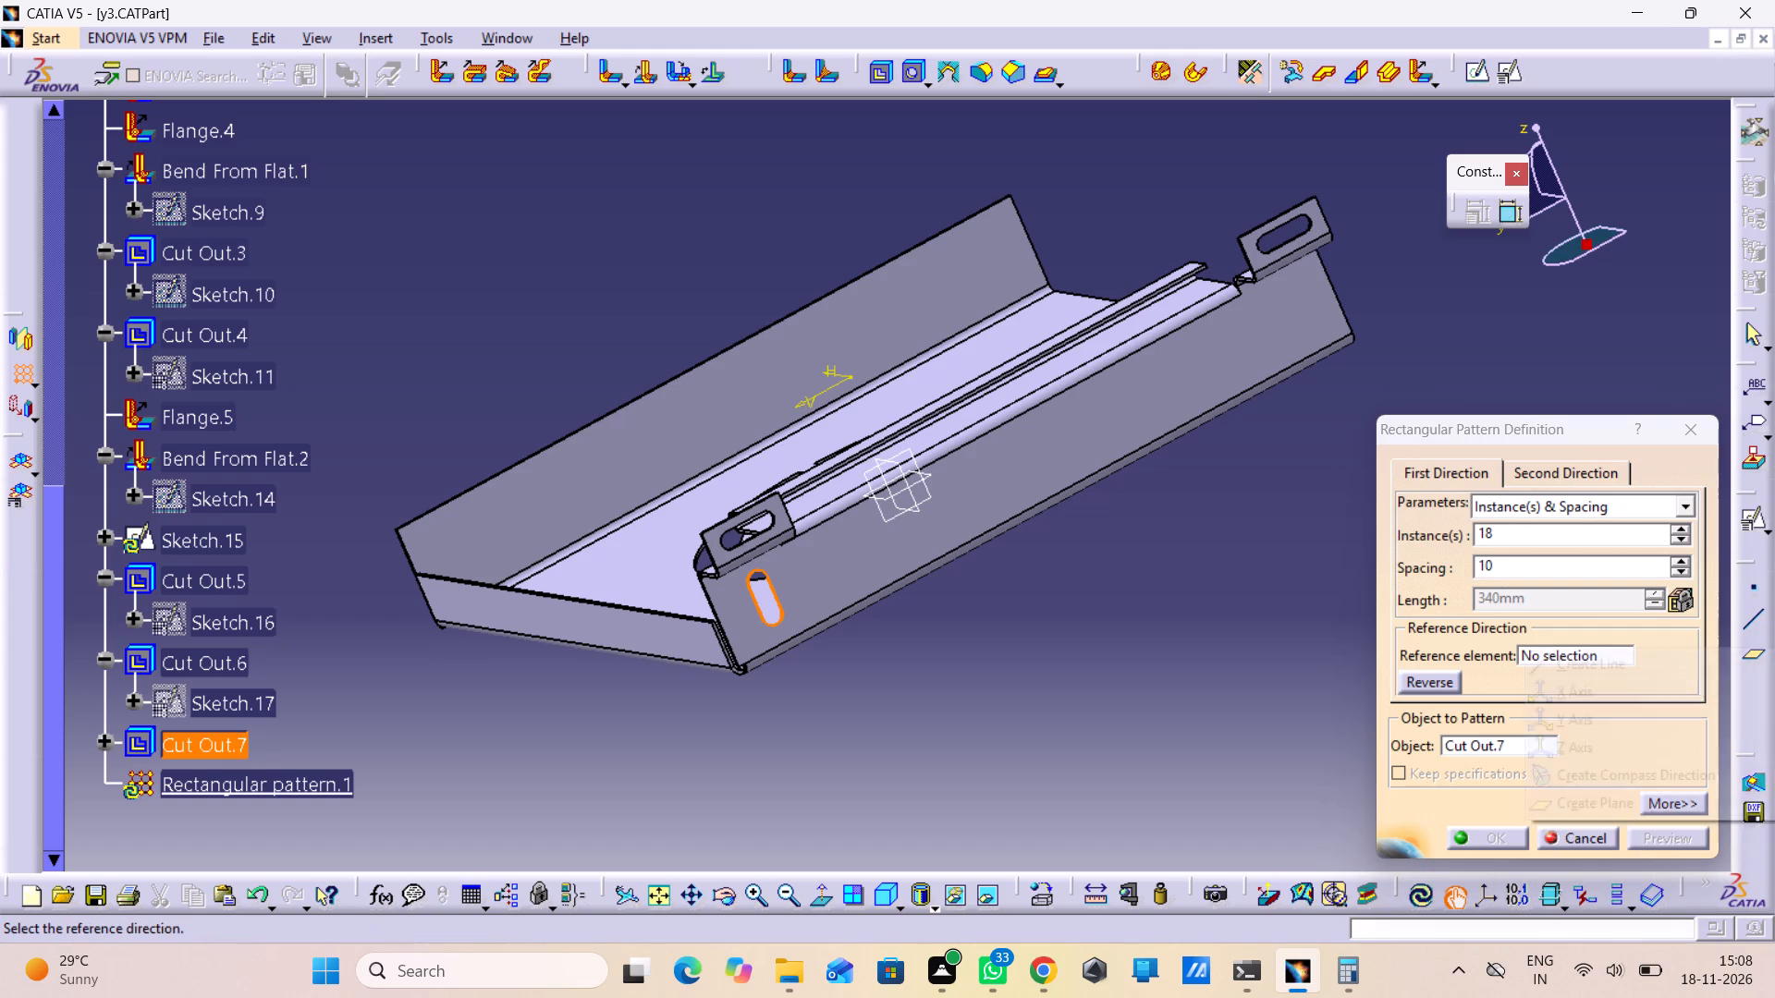
pyautogui.click(1575, 694)
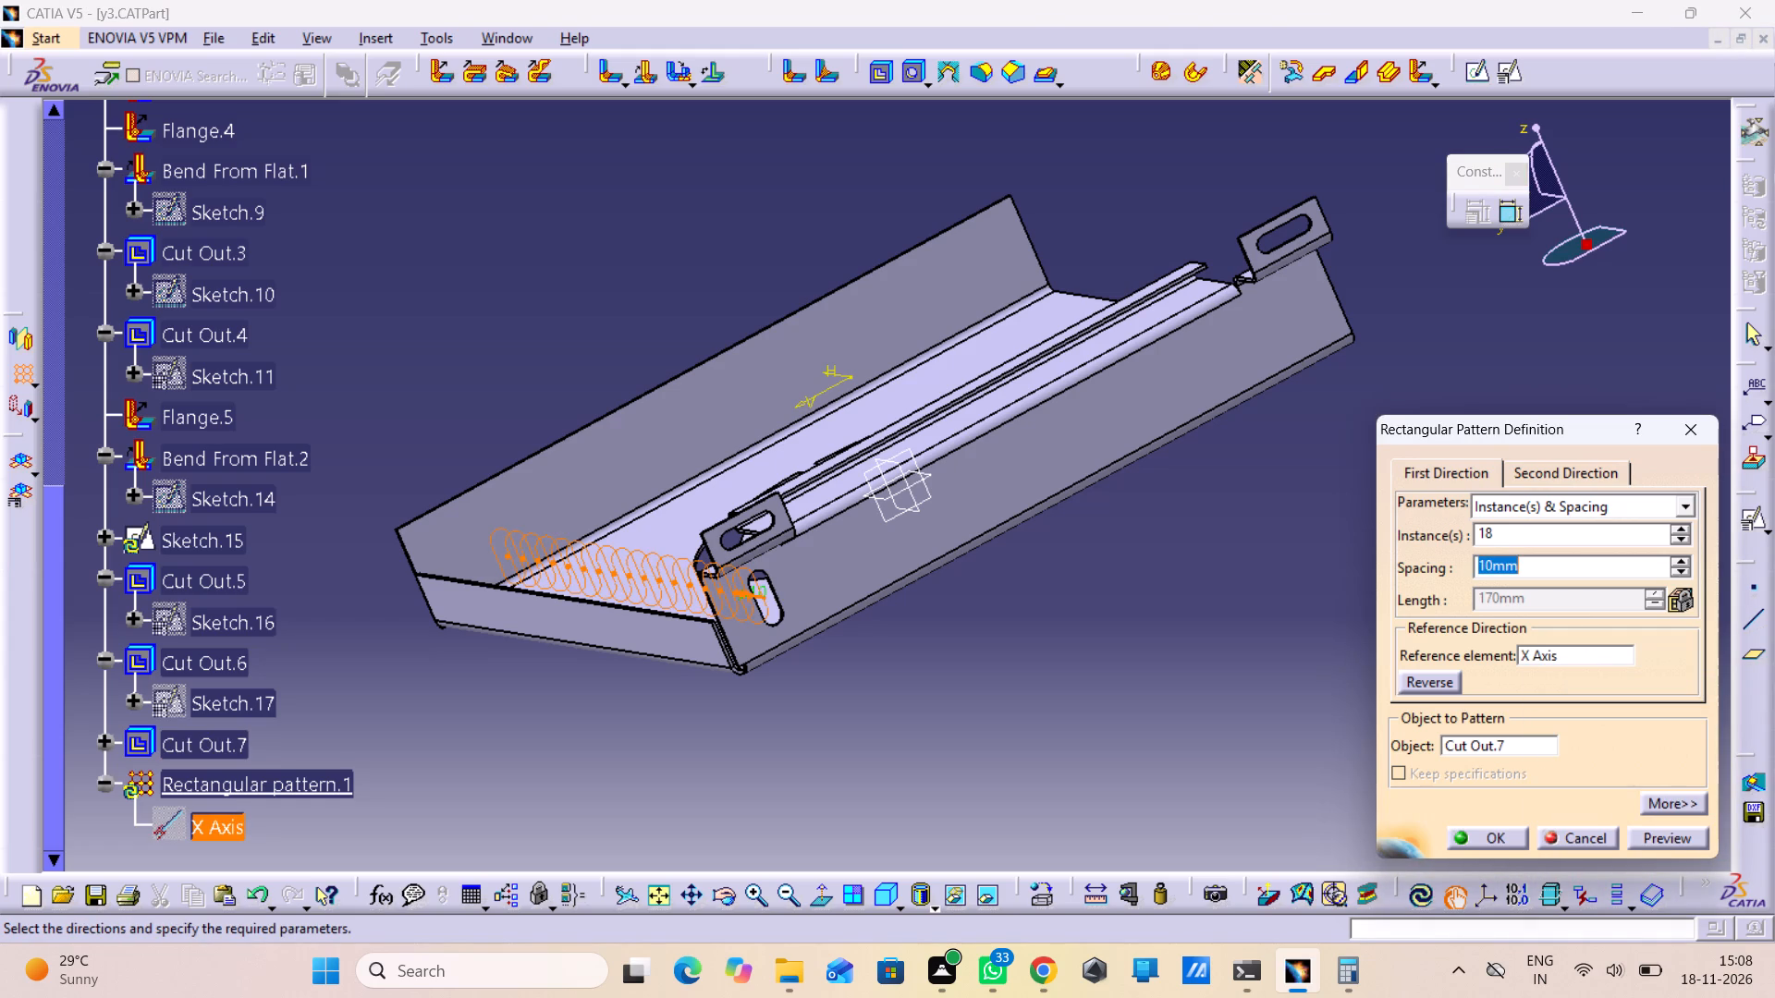
# Change the pattern's reference direction to the Y Axis, reverse it so the holes run along the wall, and create the pattern.
pyautogui.moveTo(1145, 700); pyautogui.dragTo(973, 790, button='middle')
pyautogui.moveTo(1145, 700); pyautogui.dragTo(973, 790, button='right')
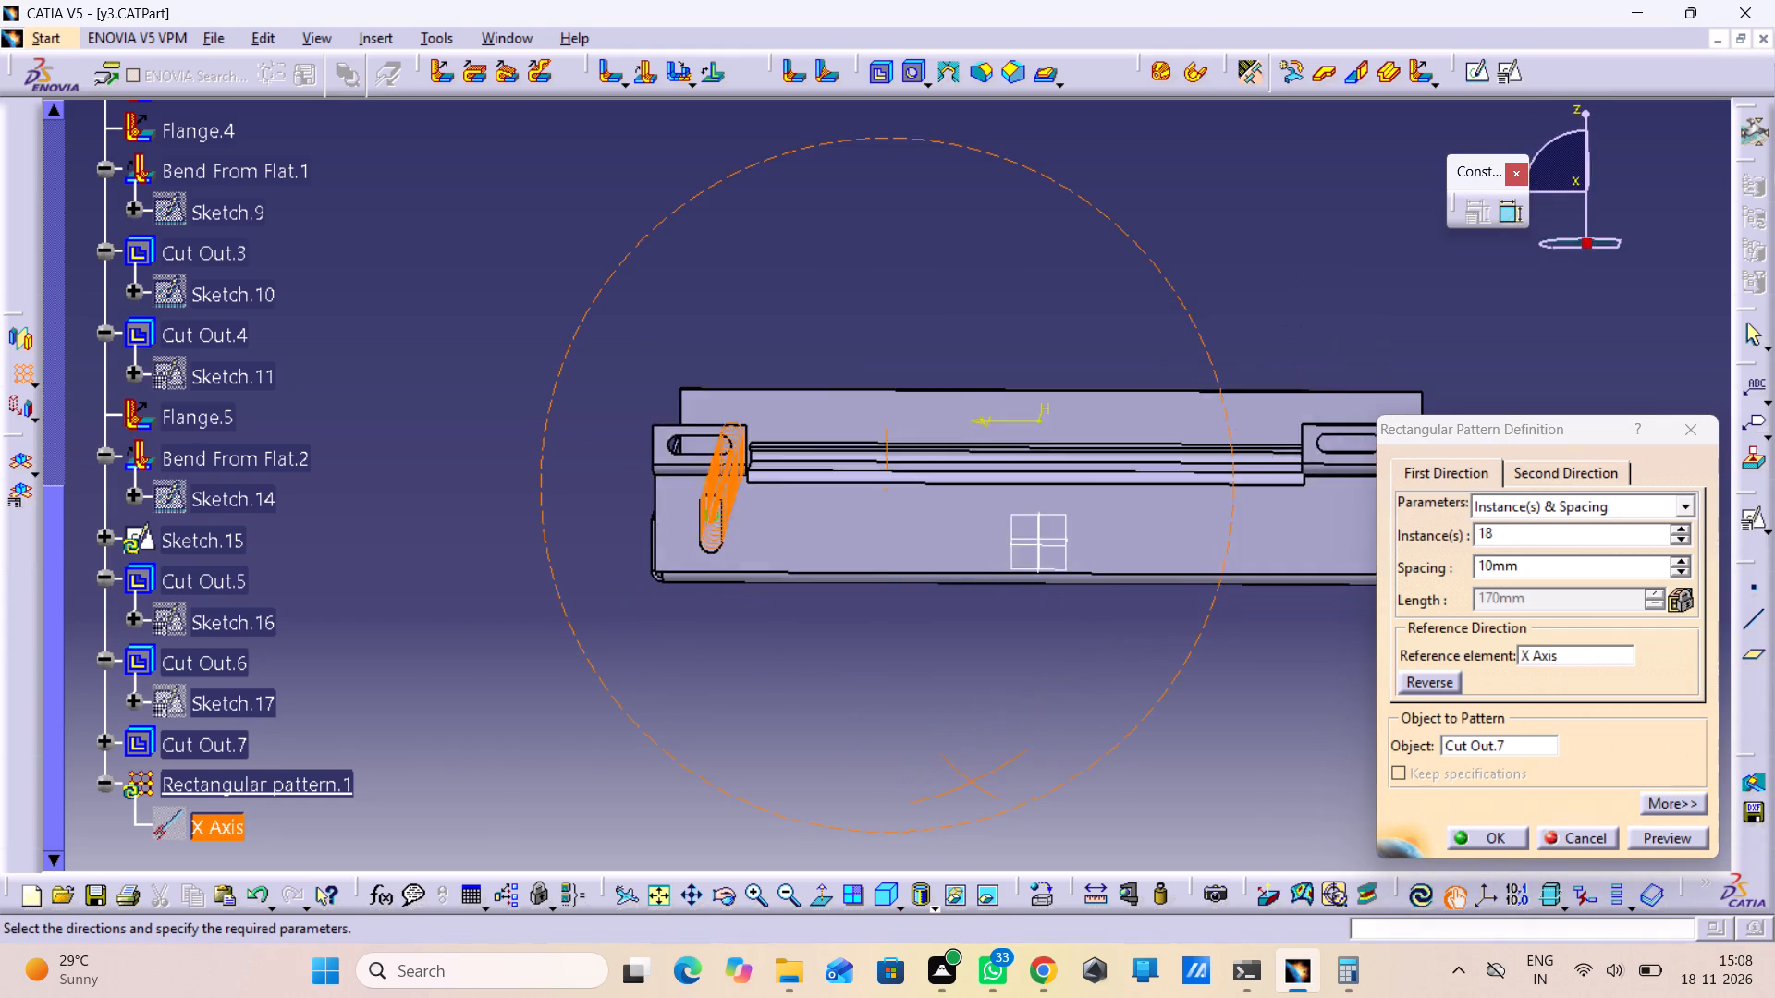
pyautogui.moveTo(973, 790); pyautogui.dragTo(974, 799, button='middle')
pyautogui.moveTo(973, 790); pyautogui.dragTo(974, 799, button='right')
pyautogui.moveTo(1498, 699); pyautogui.dragTo(1526, 717, button='right')
pyautogui.rightClick(1555, 649)
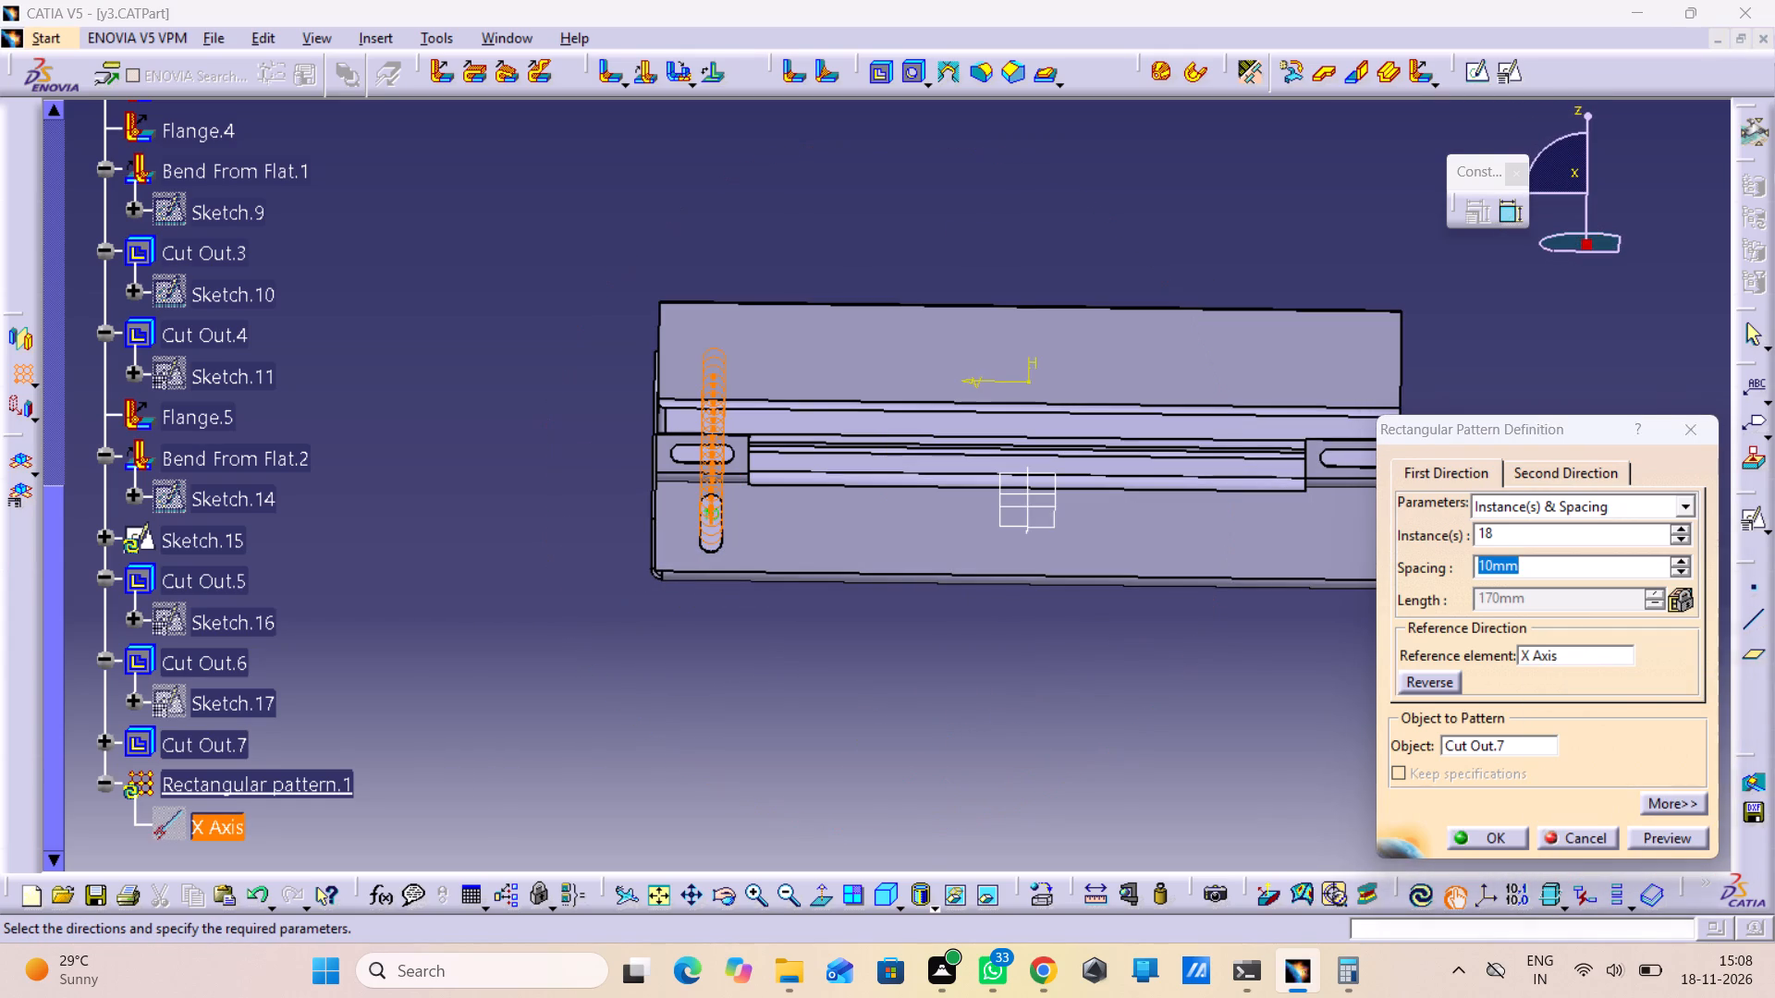
pyautogui.click(1563, 546)
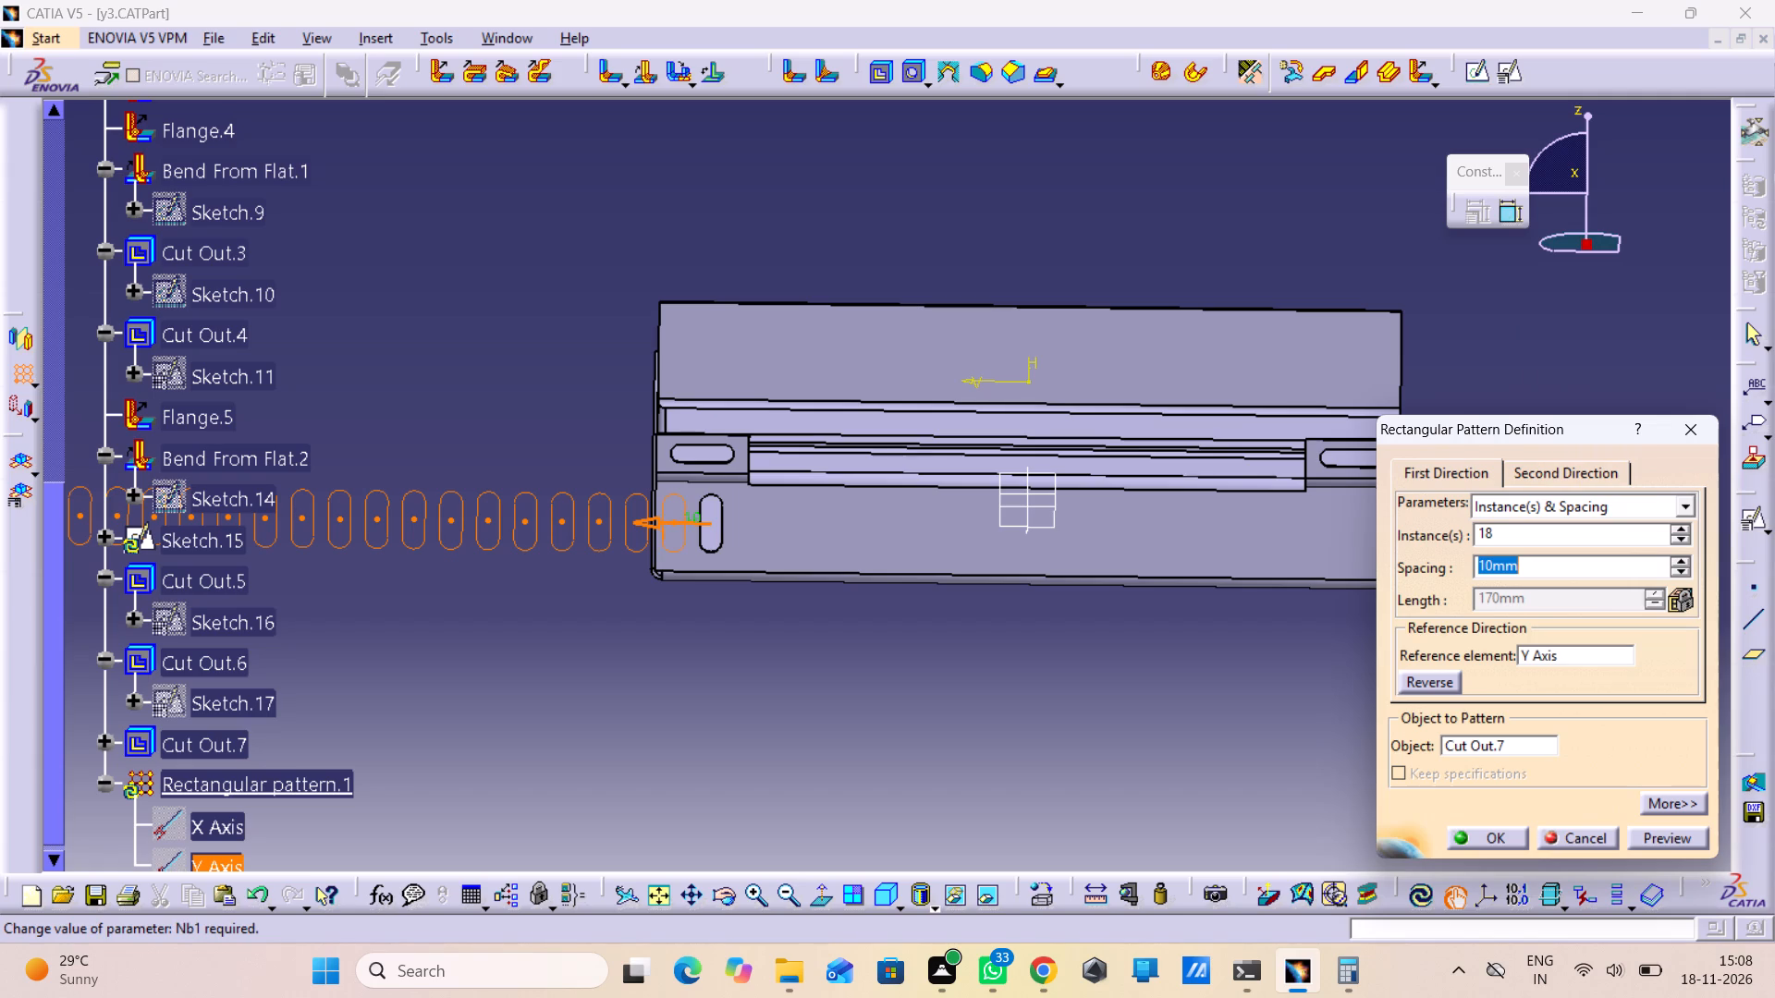
pyautogui.click(1430, 686)
pyautogui.moveTo(1268, 698); pyautogui.dragTo(1271, 723, button='middle')
pyautogui.rightClick(1268, 698)
pyautogui.click(1483, 847)
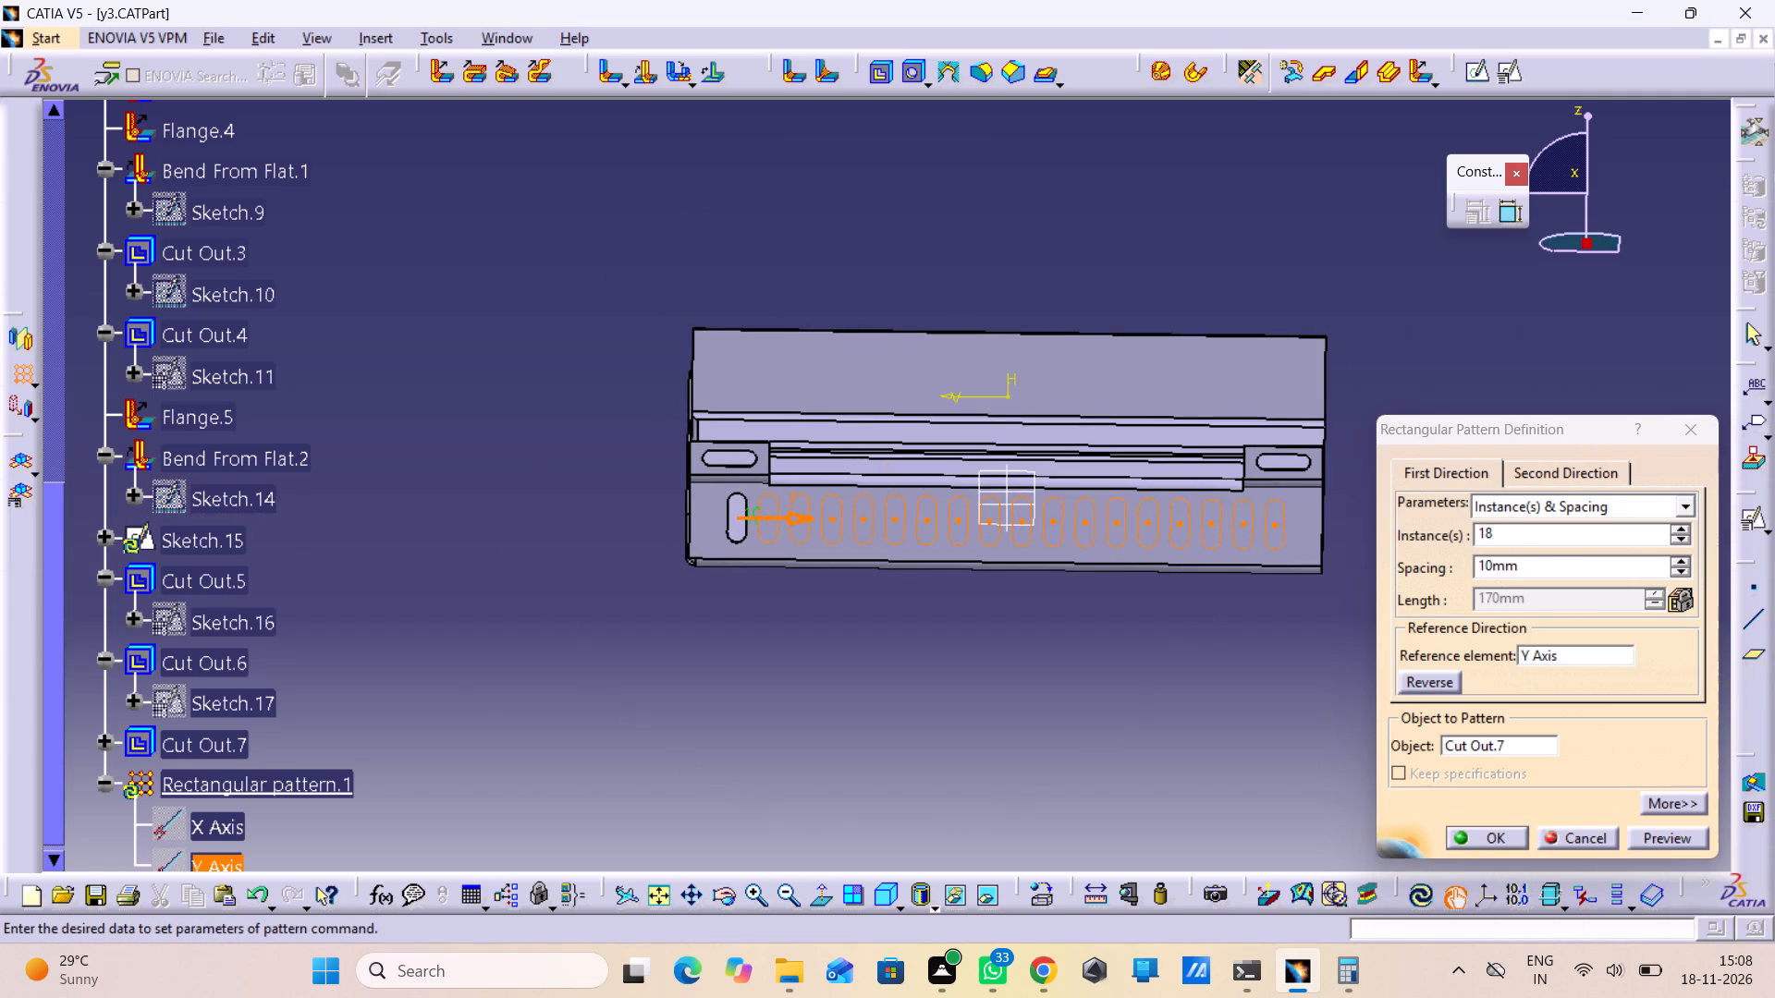
pyautogui.click(1383, 823)
# Delete the unused X Axis line left over from the pattern definition.
pyautogui.moveTo(1034, 725); pyautogui.dragTo(1250, 617, button='middle')
pyautogui.moveTo(1034, 725); pyautogui.dragTo(1250, 617, button='right')
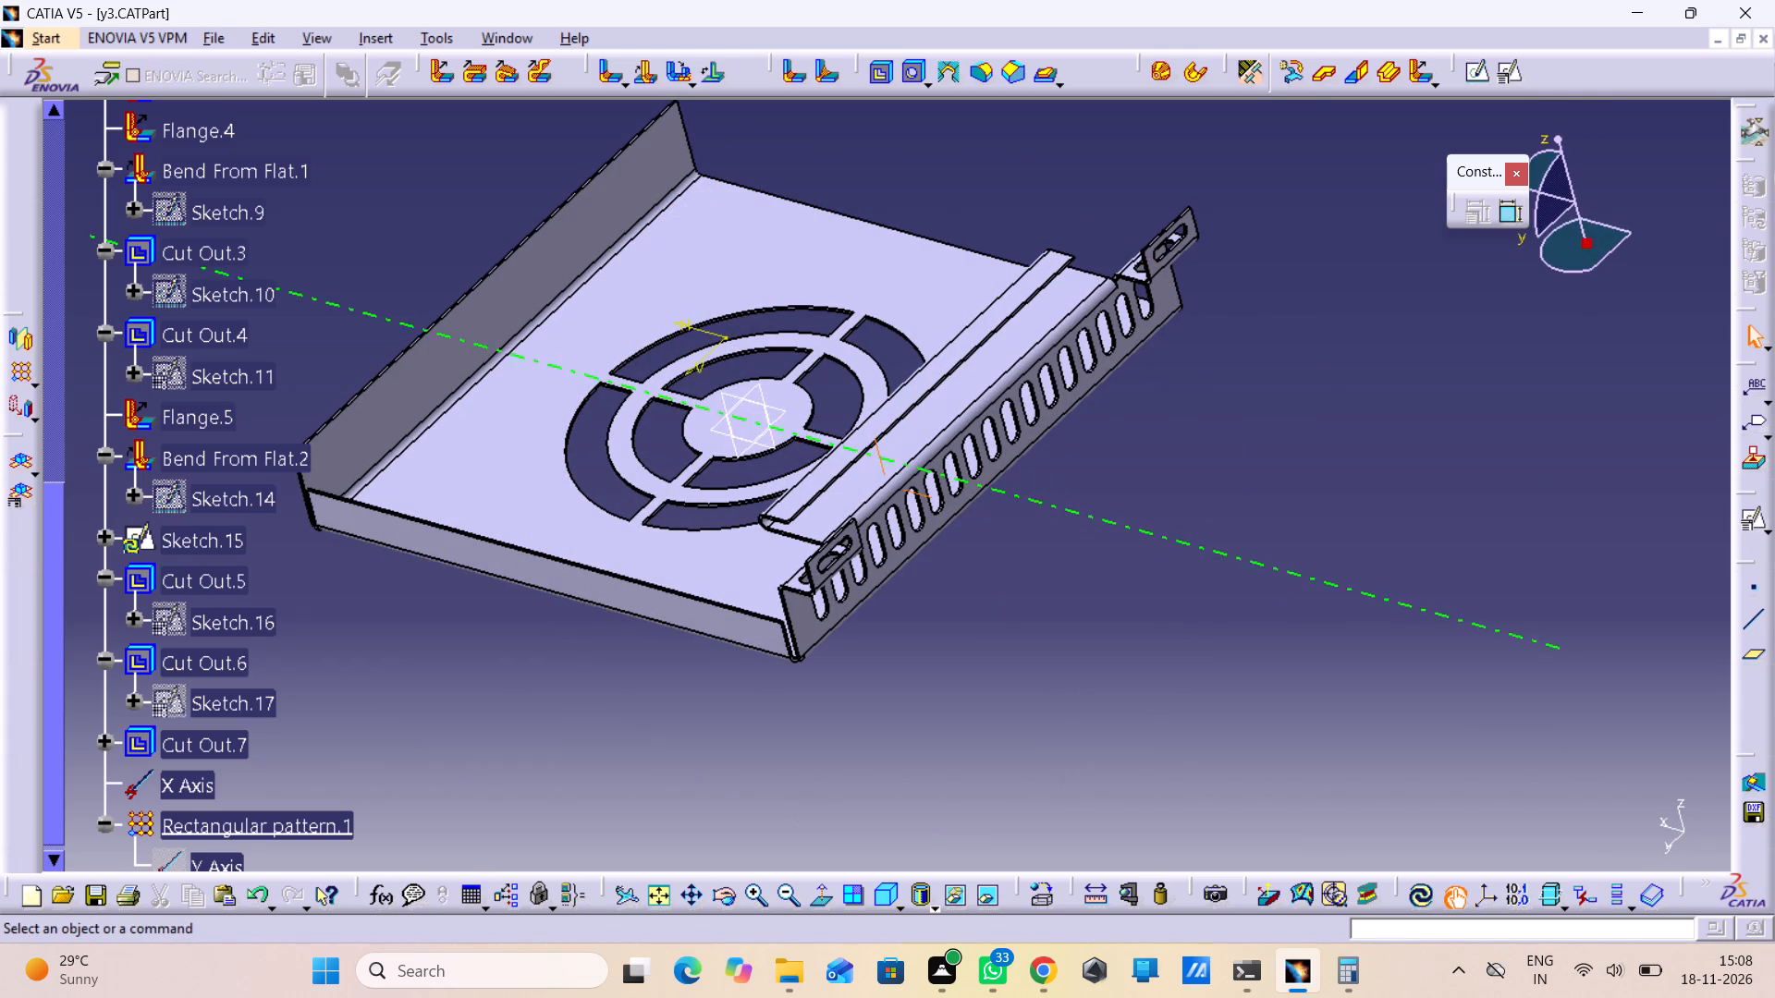
pyautogui.scroll(-1, 273, 801)
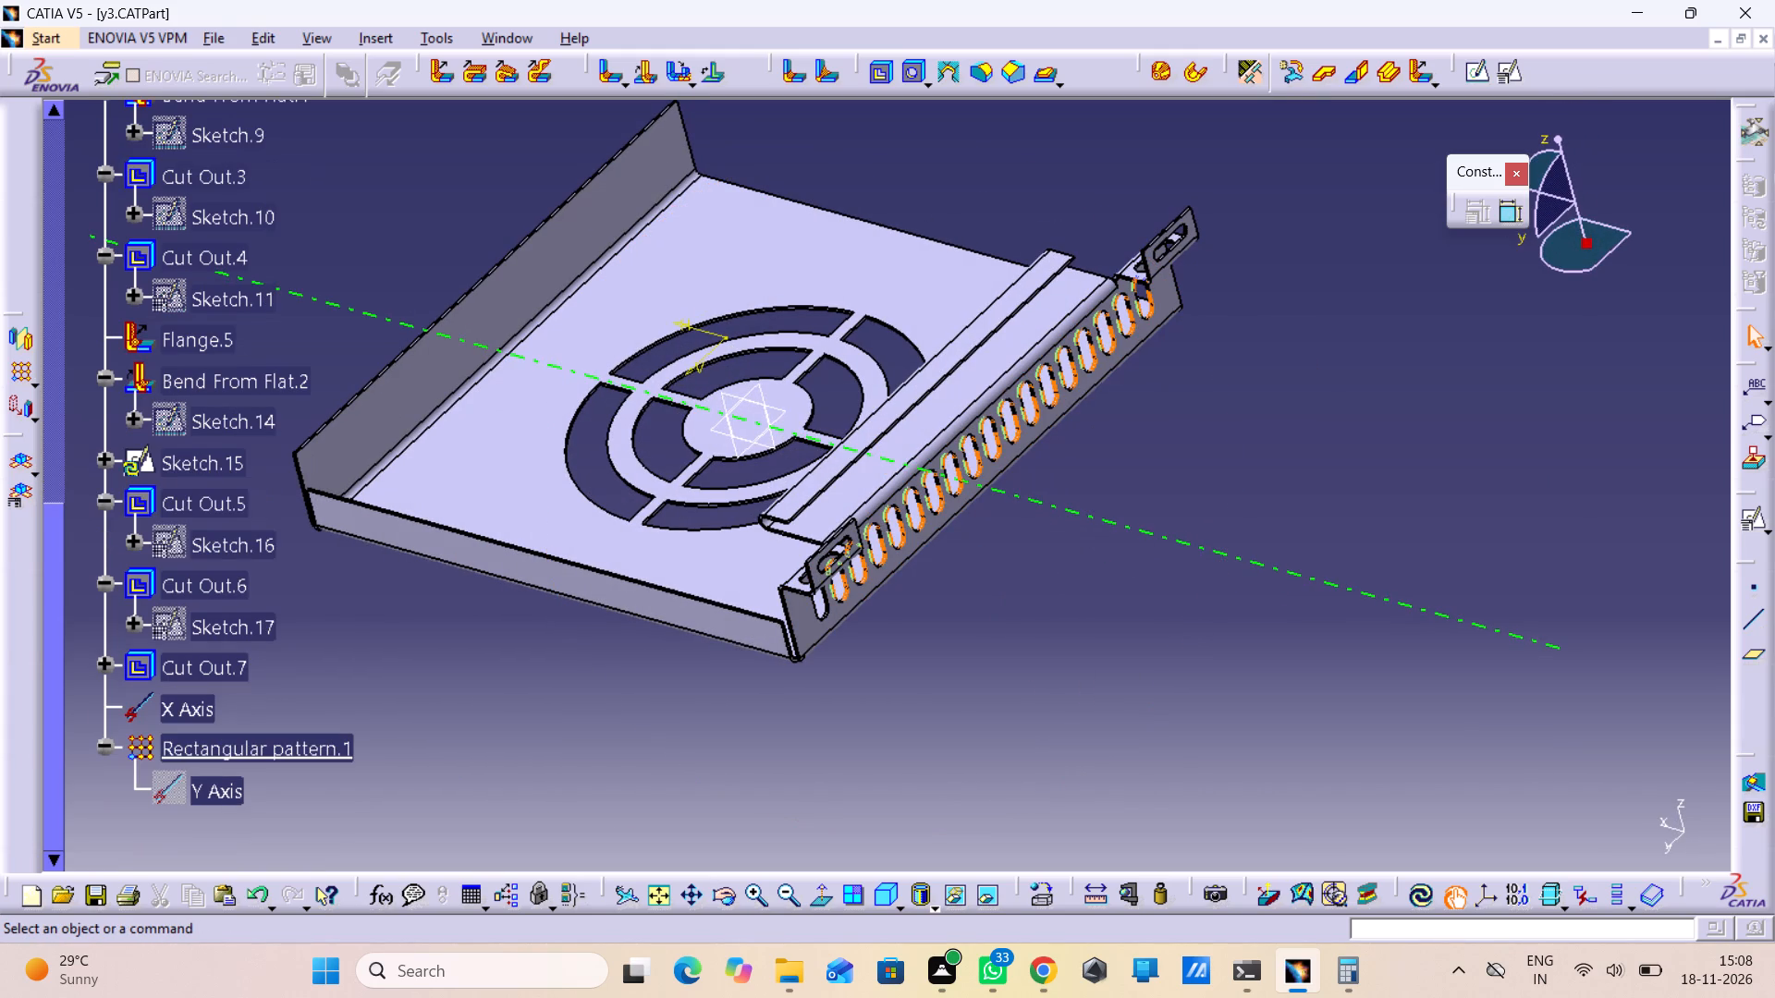
pyautogui.rightClick(198, 712)
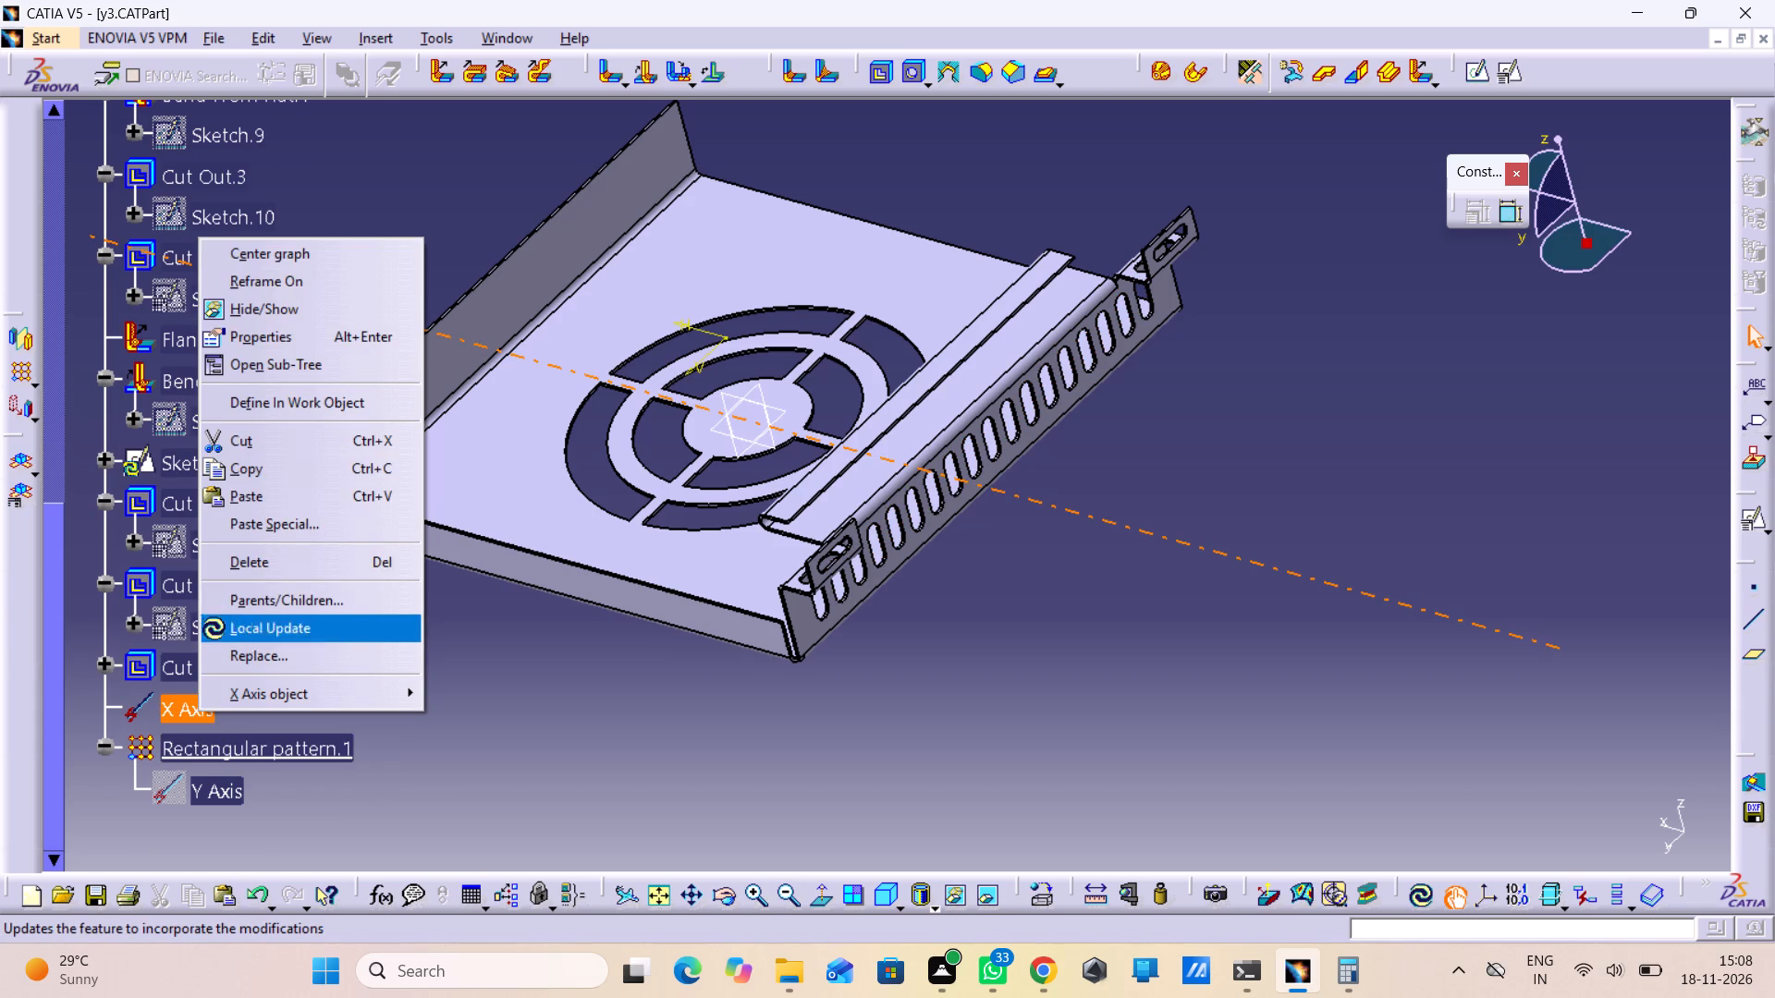
pyautogui.click(288, 549)
# Mirror the rectangular pattern of elongated holes about the yz plane onto the opposite wall.
pyautogui.click(329, 706)
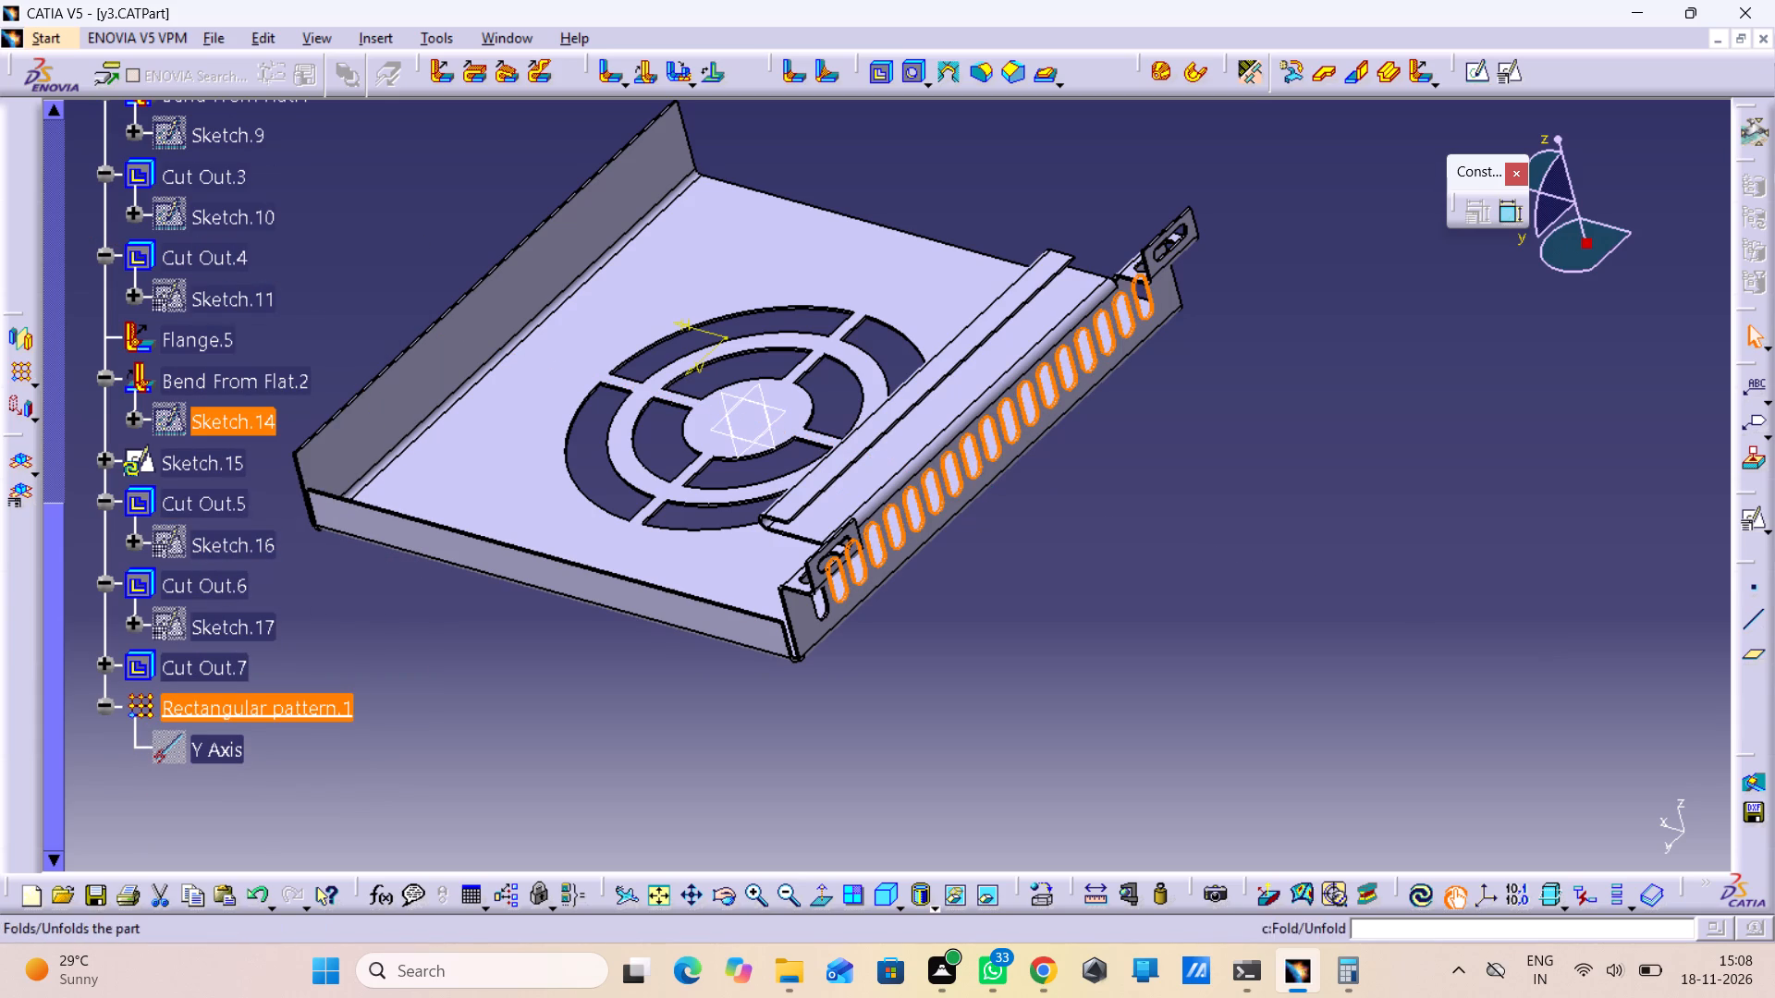
pyautogui.click(22, 353)
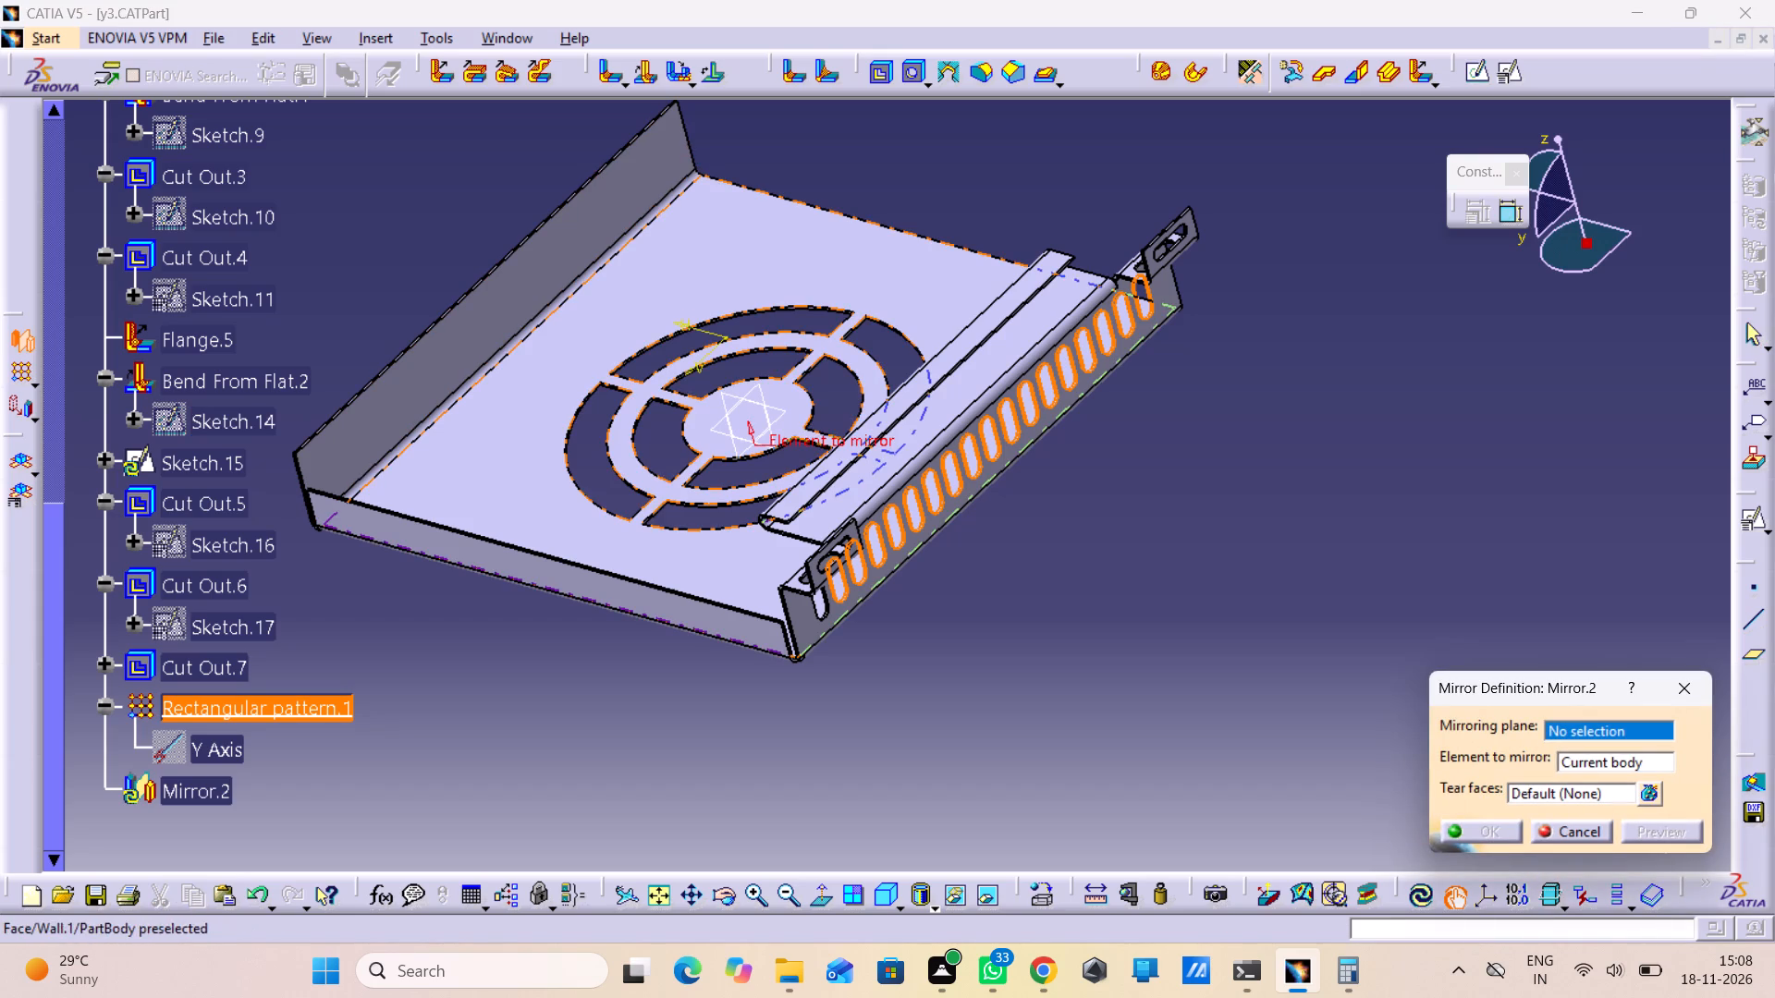
pyautogui.click(748, 391)
pyautogui.click(1491, 840)
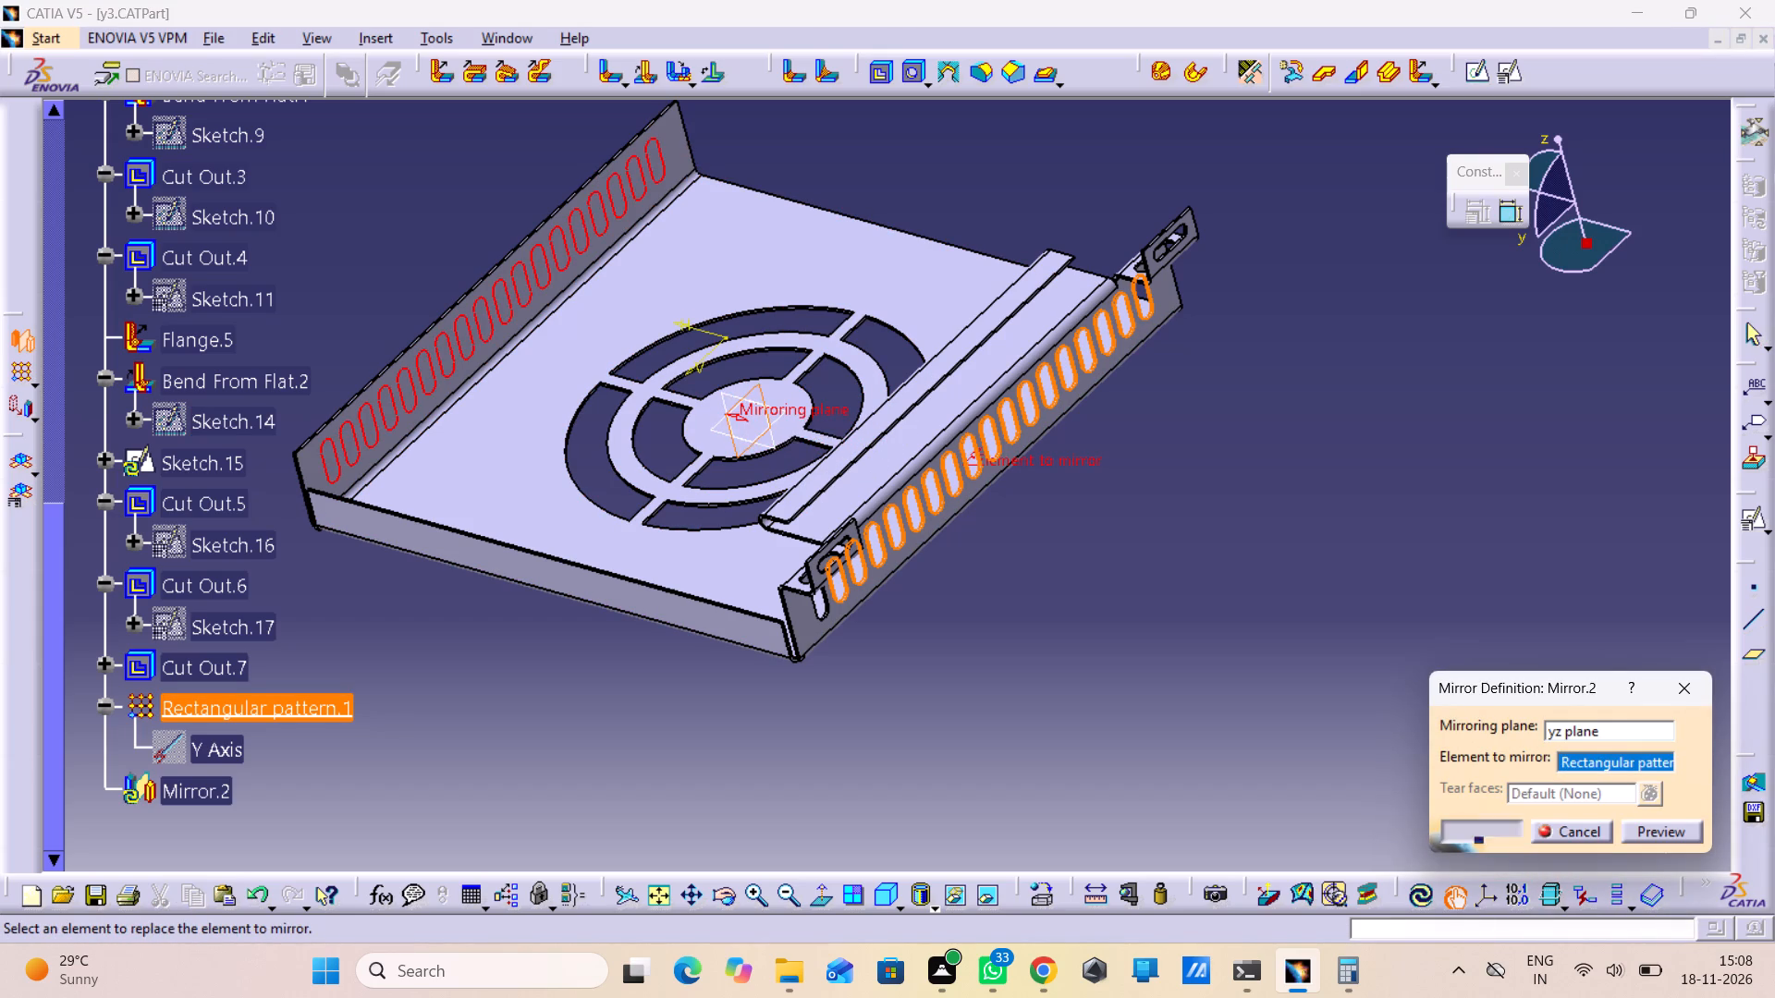
pyautogui.click(1243, 735)
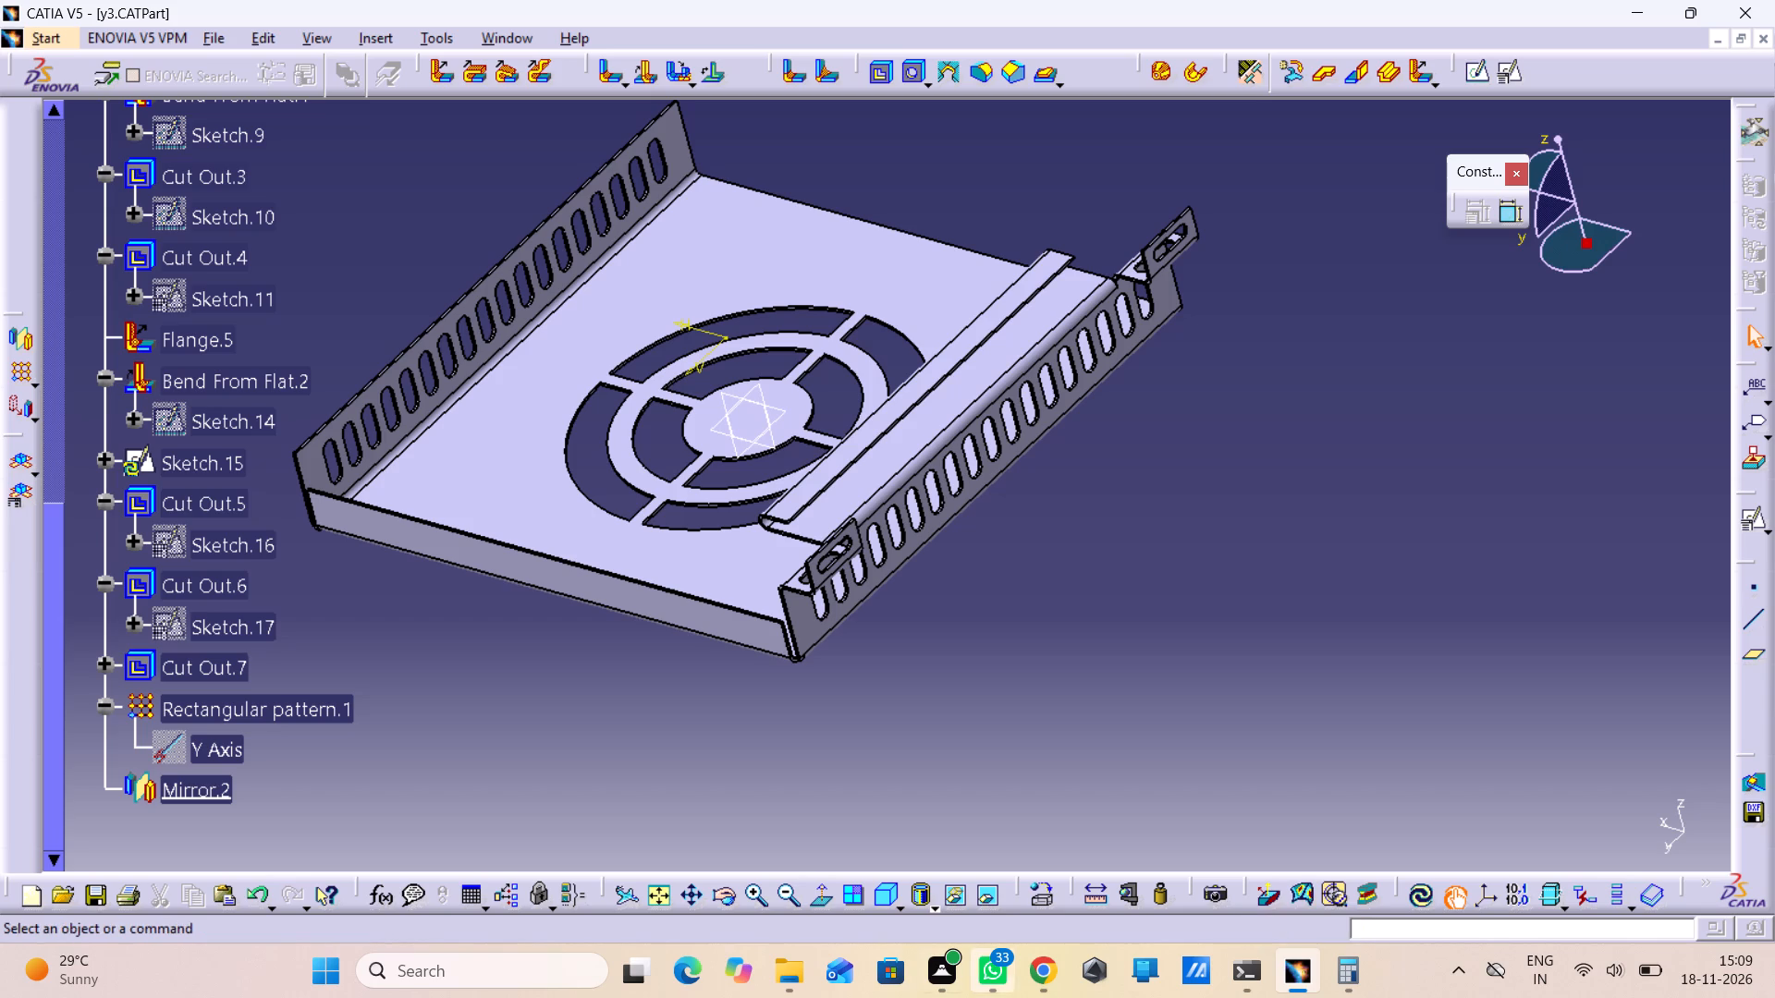
# Examine the hemmed wall with its row of elongated holes and slotted corner tabs from a low angle.
pyautogui.moveTo(684, 738); pyautogui.dragTo(667, 587, button='middle')
pyautogui.rightClick(683, 736)
pyautogui.moveTo(738, 763); pyautogui.dragTo(784, 628, button='middle')
pyautogui.moveTo(745, 826); pyautogui.dragTo(728, 698, button='middle')
pyautogui.moveTo(745, 826); pyautogui.dragTo(728, 698, button='right')
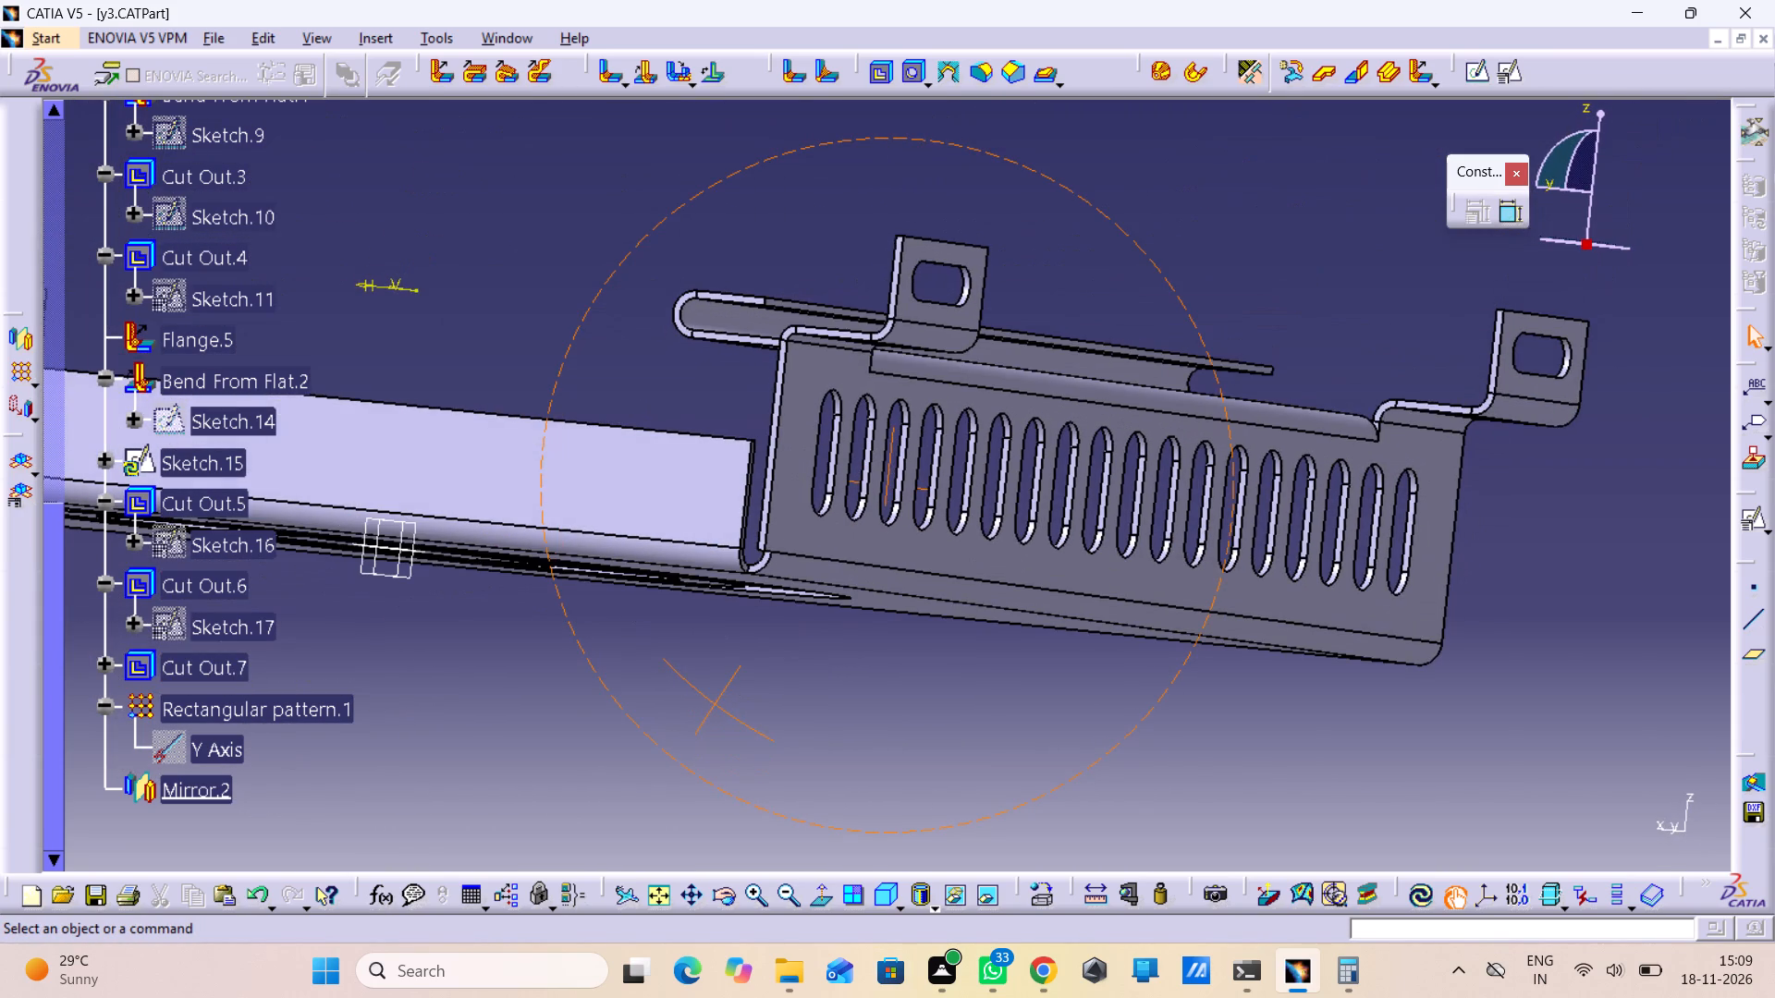
pyautogui.moveTo(728, 698); pyautogui.dragTo(728, 699, button='middle')
pyautogui.moveTo(728, 698); pyautogui.dragTo(728, 699, button='right')
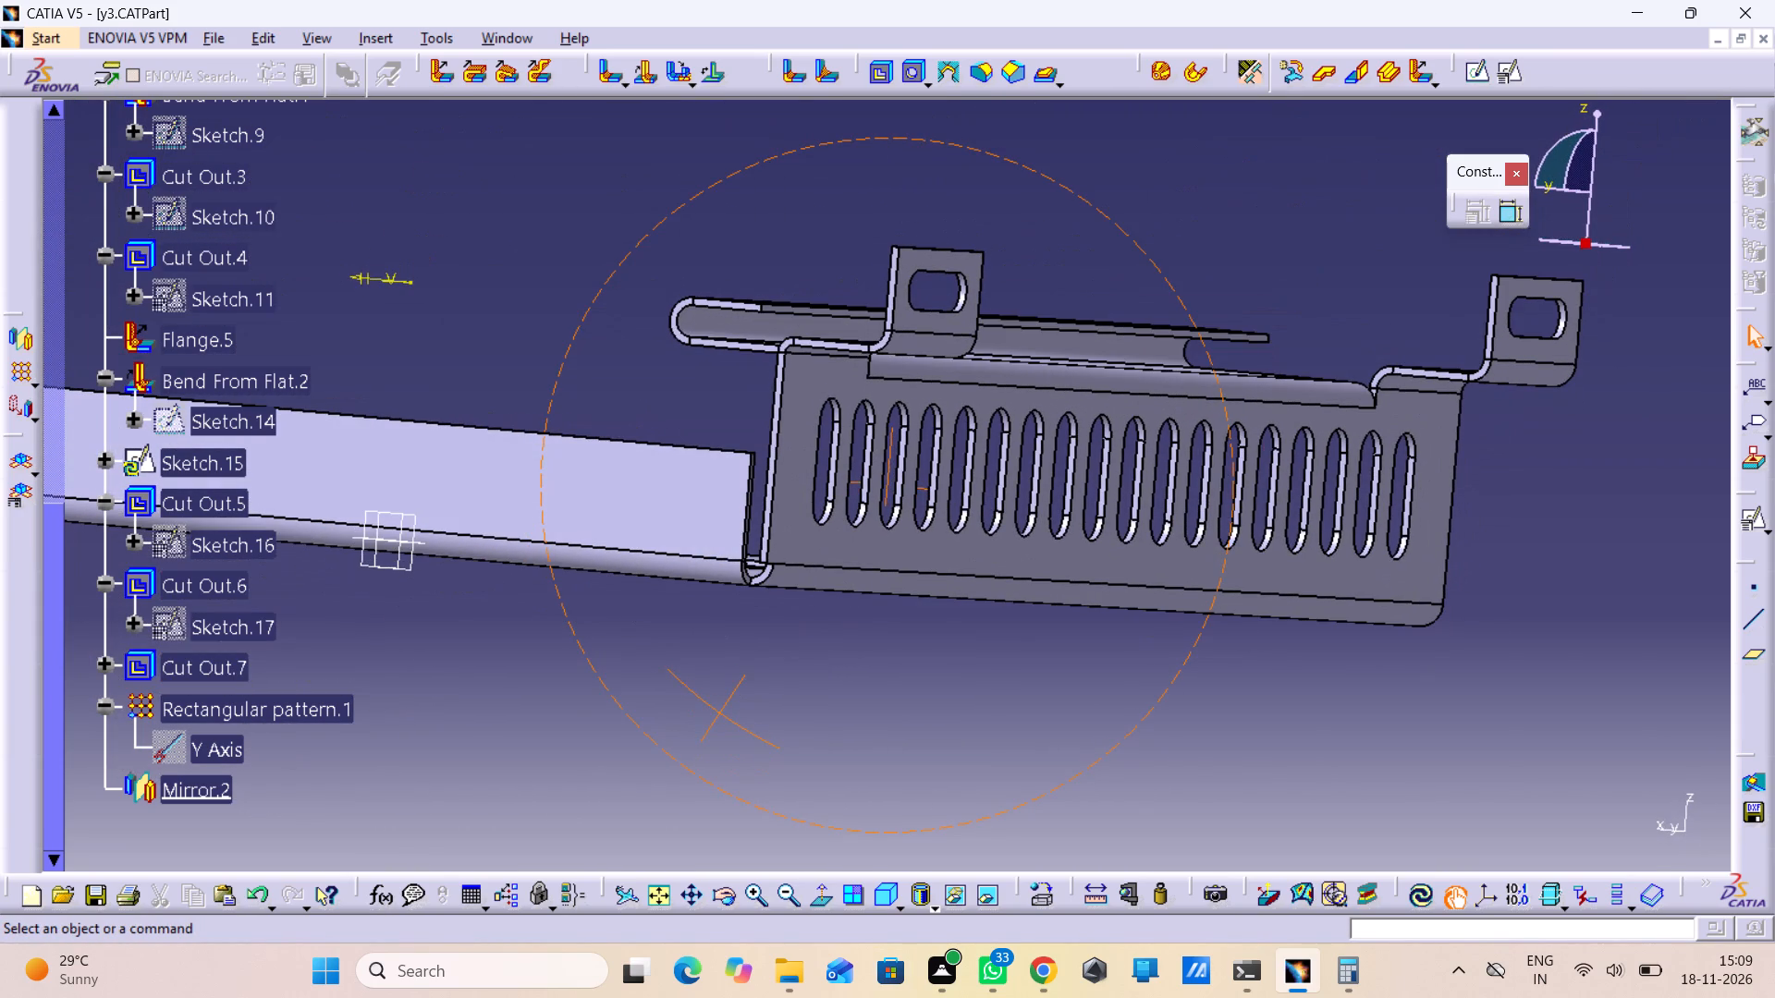
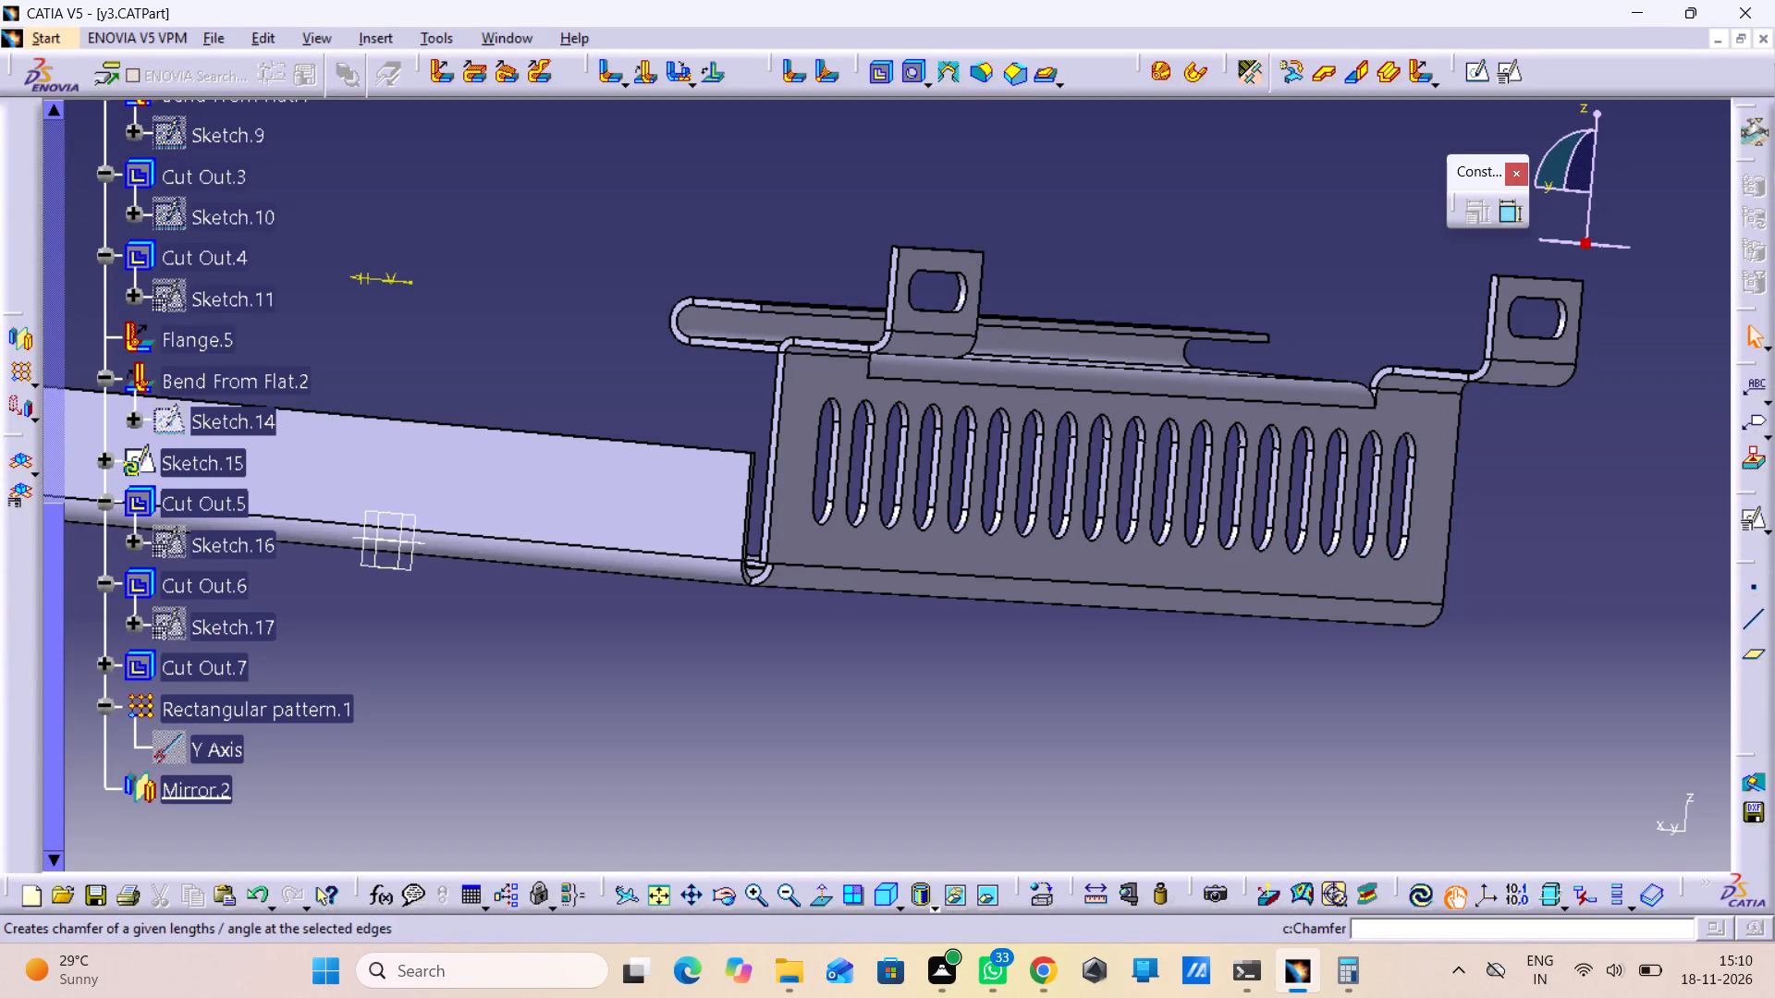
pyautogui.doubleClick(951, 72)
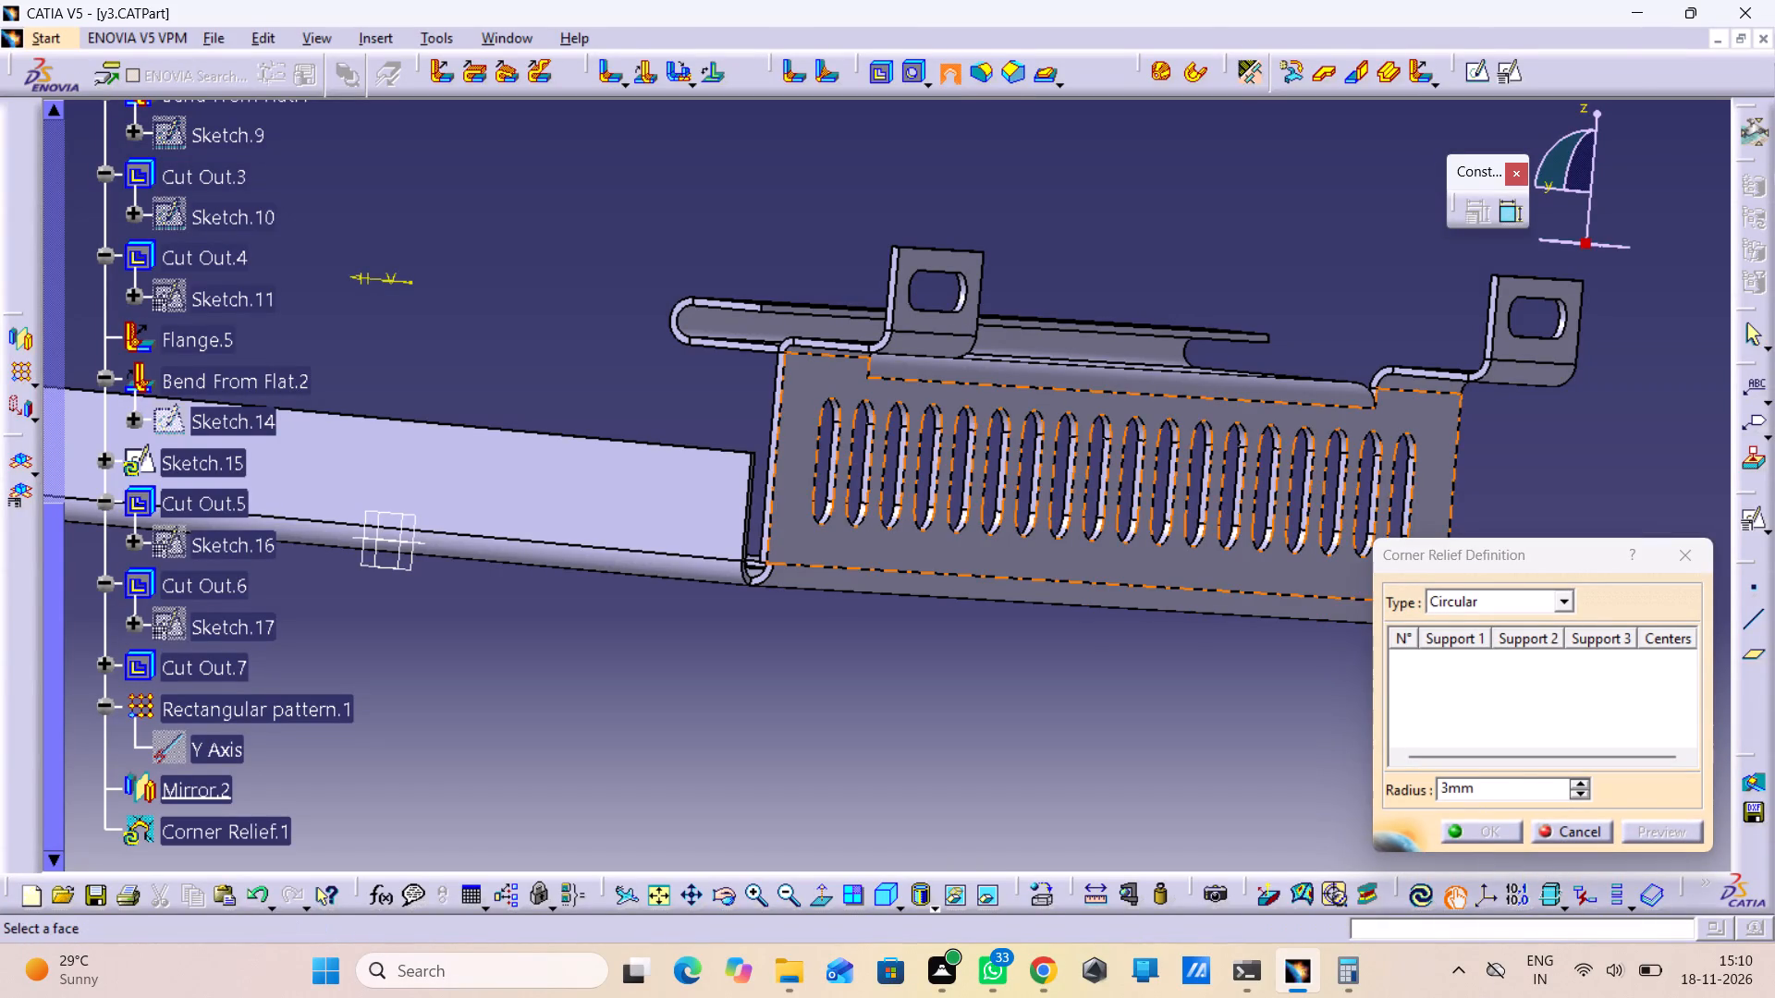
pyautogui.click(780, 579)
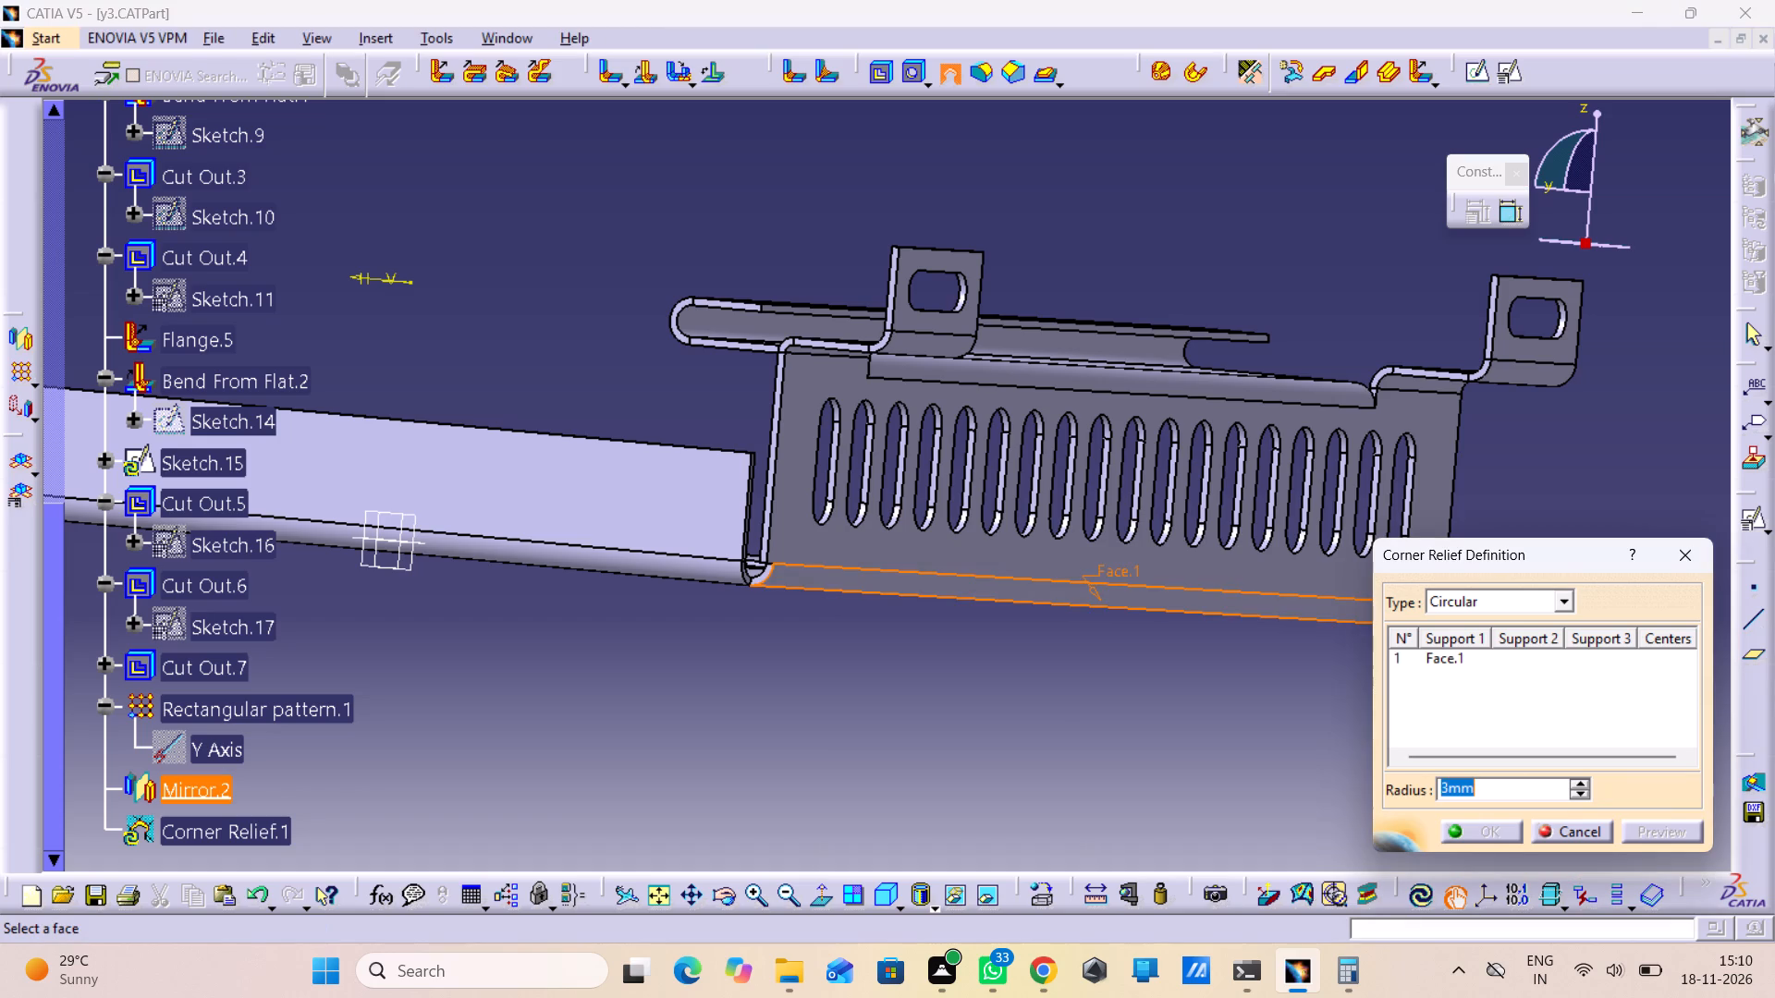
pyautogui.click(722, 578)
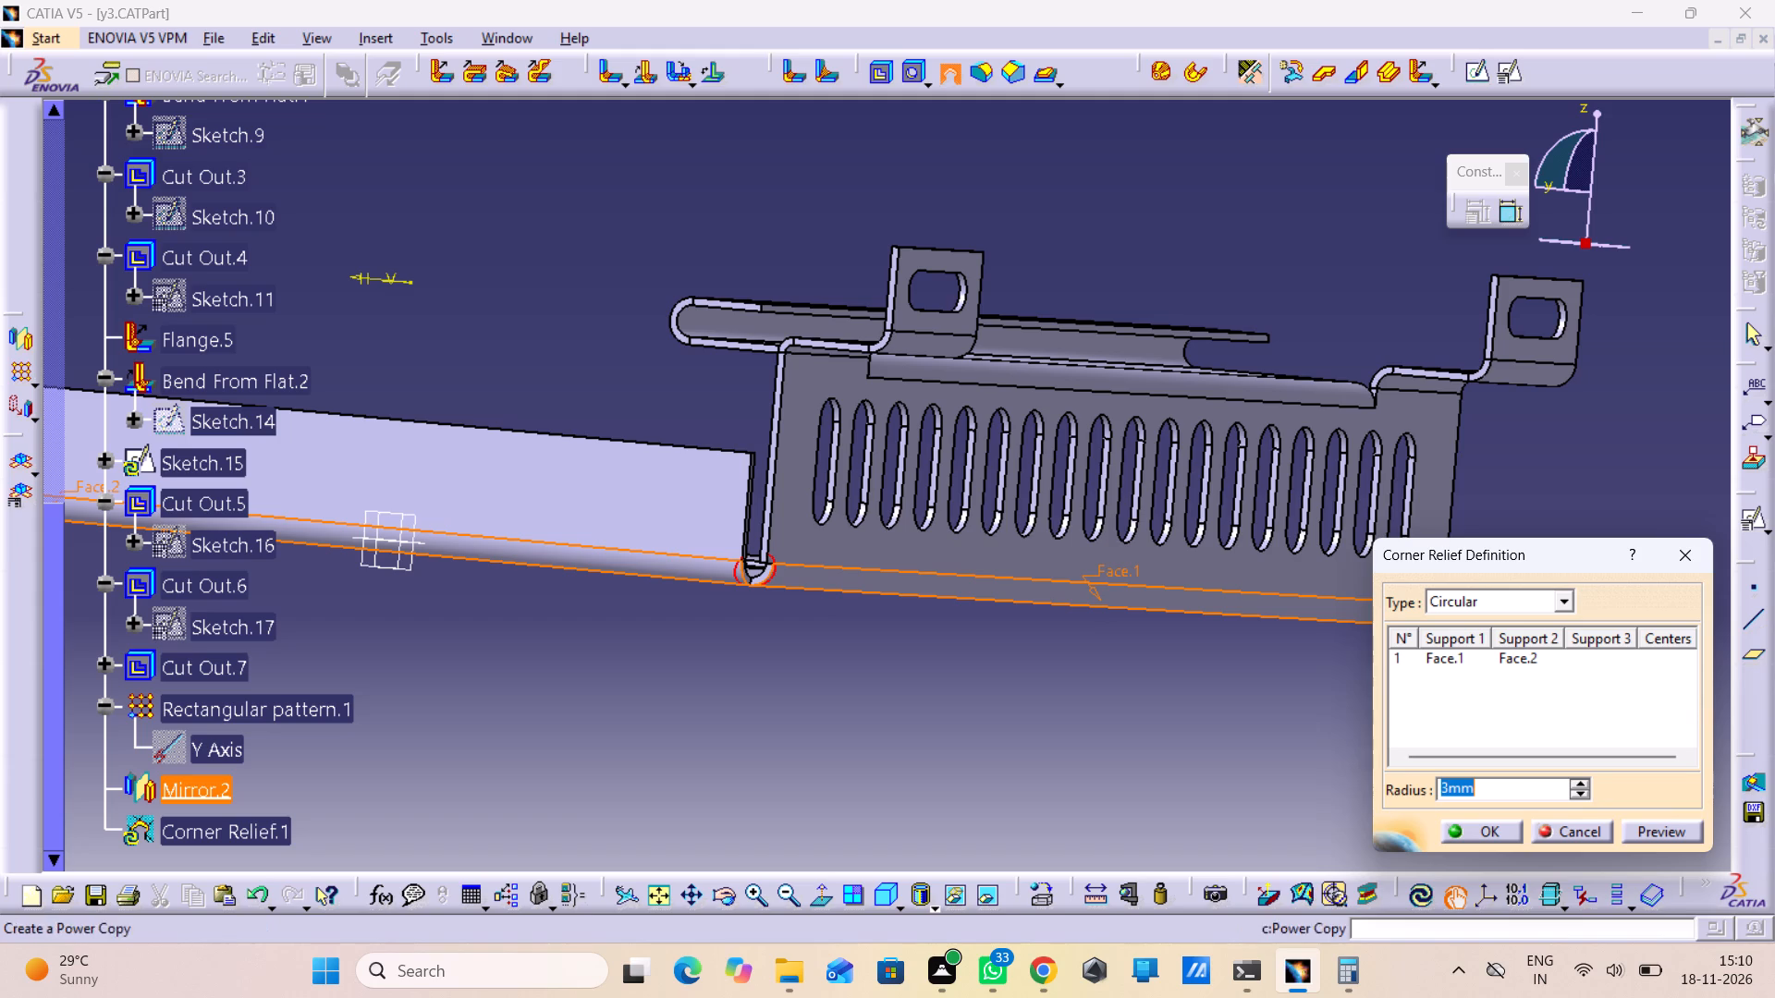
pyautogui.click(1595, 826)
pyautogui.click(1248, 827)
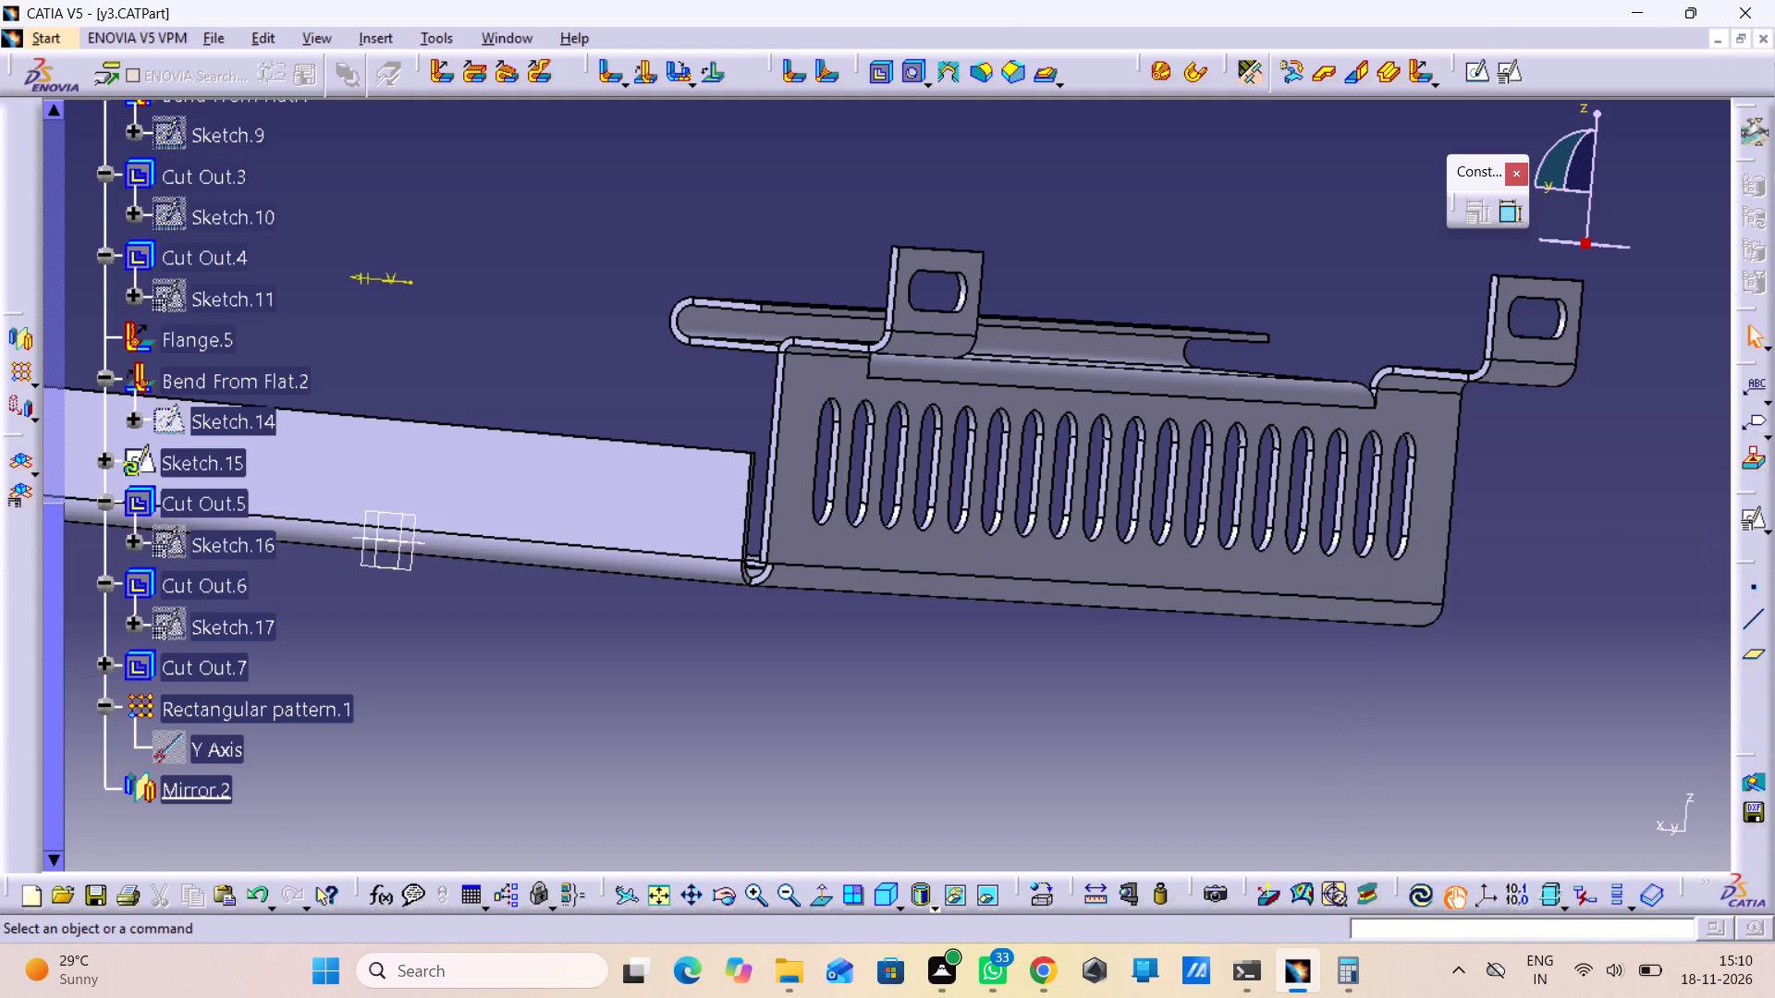
# Examine the tray from several angles, including both walls with elongated holes and the corner beside the plain wall.
pyautogui.moveTo(1001, 705); pyautogui.dragTo(1028, 816, button='middle')
pyautogui.rightClick(1001, 705)
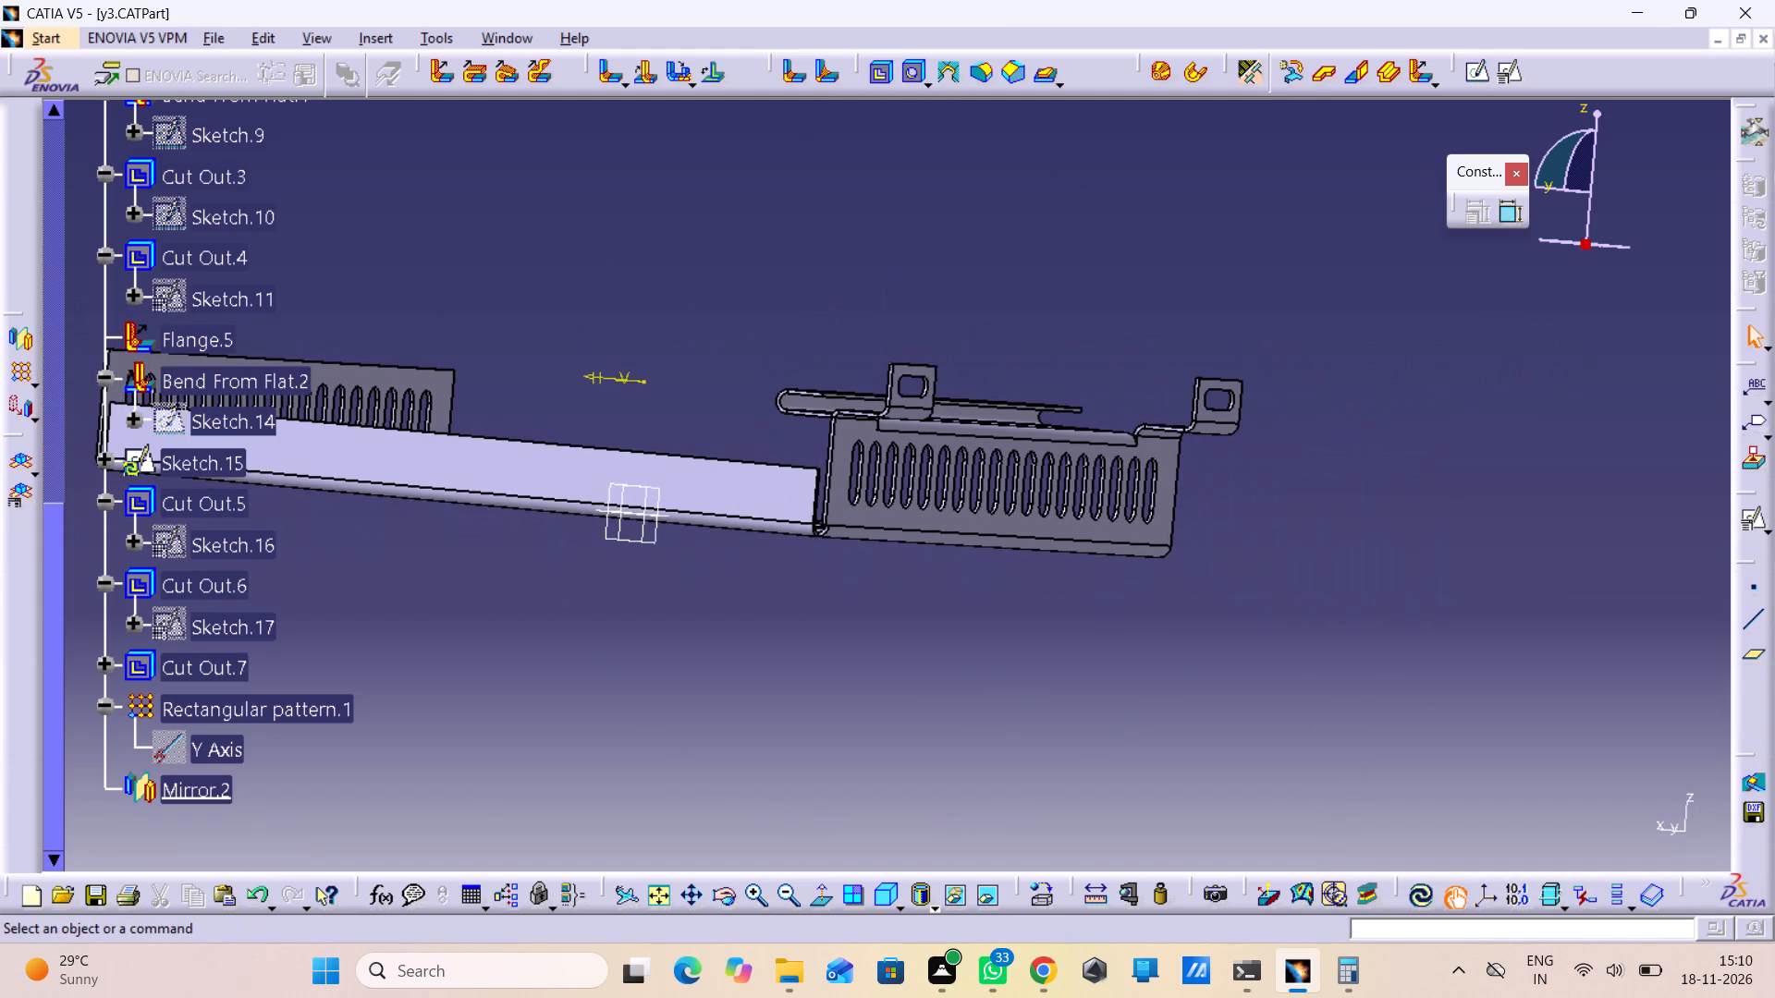
pyautogui.moveTo(1158, 707); pyautogui.dragTo(760, 733, button='middle')
pyautogui.moveTo(1117, 705); pyautogui.dragTo(760, 733, button='right')
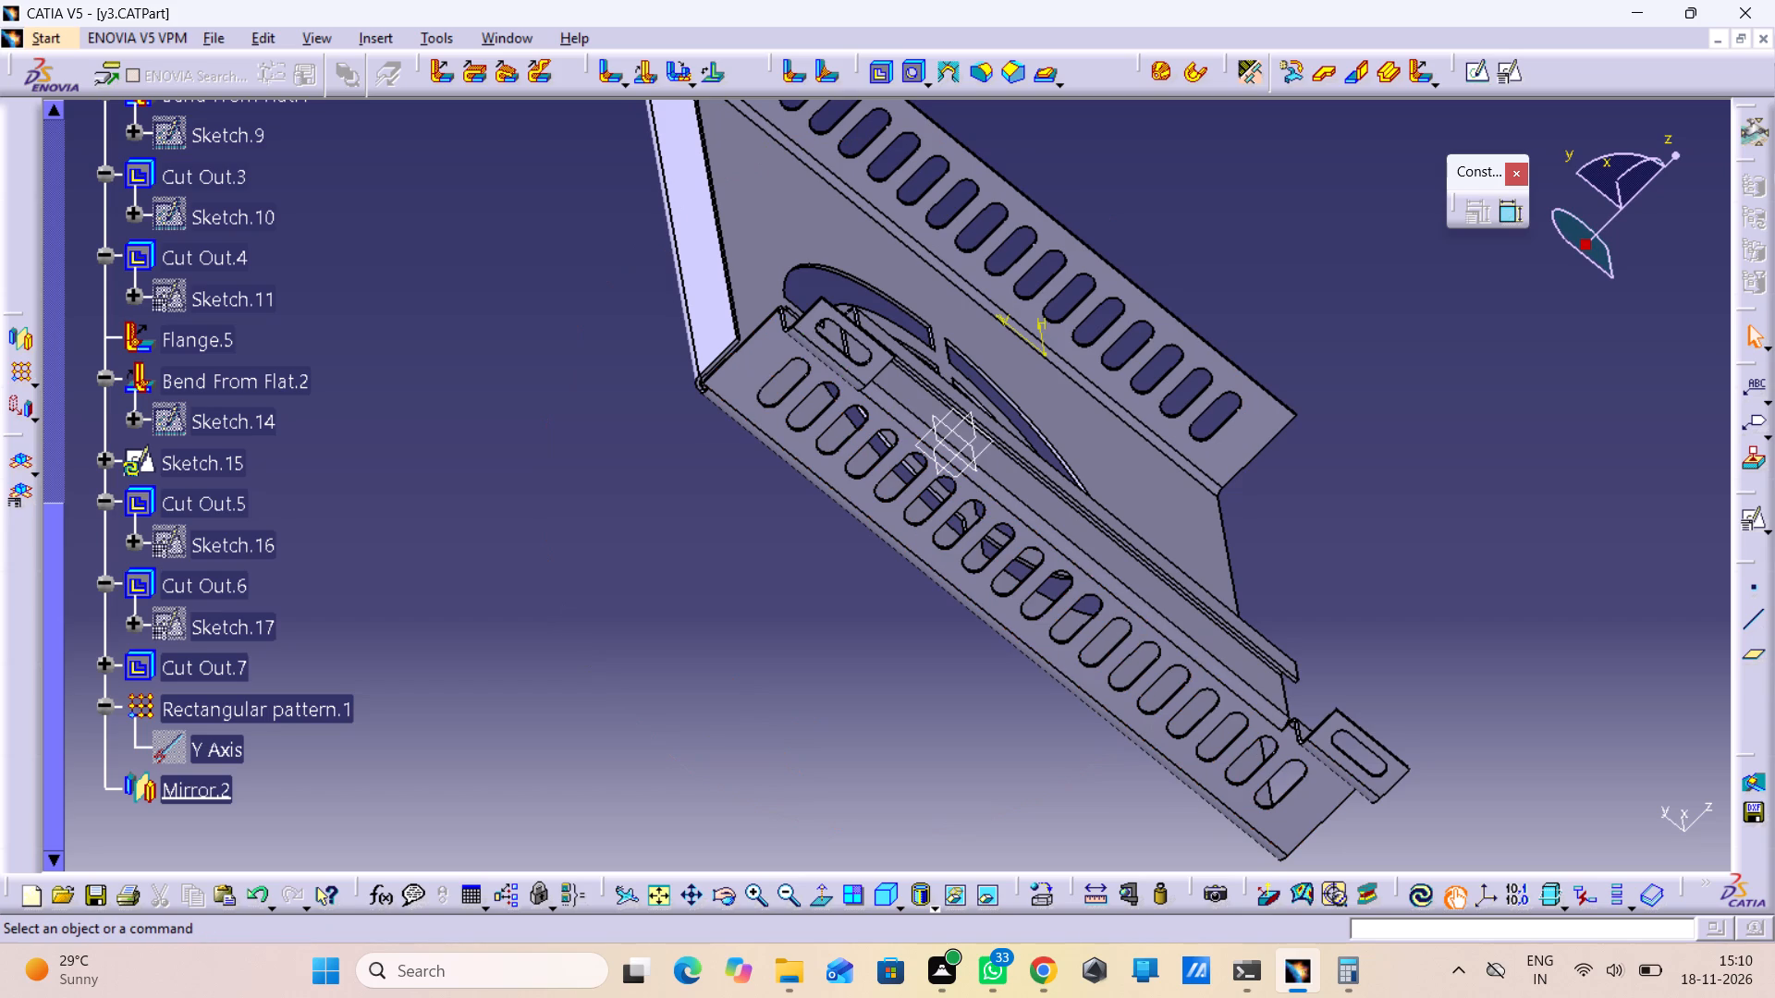
pyautogui.moveTo(1068, 765); pyautogui.dragTo(1303, 713, button='middle')
pyautogui.moveTo(1043, 748); pyautogui.dragTo(1303, 713, button='right')
pyautogui.moveTo(951, 748); pyautogui.dragTo(1392, 830, button='middle')
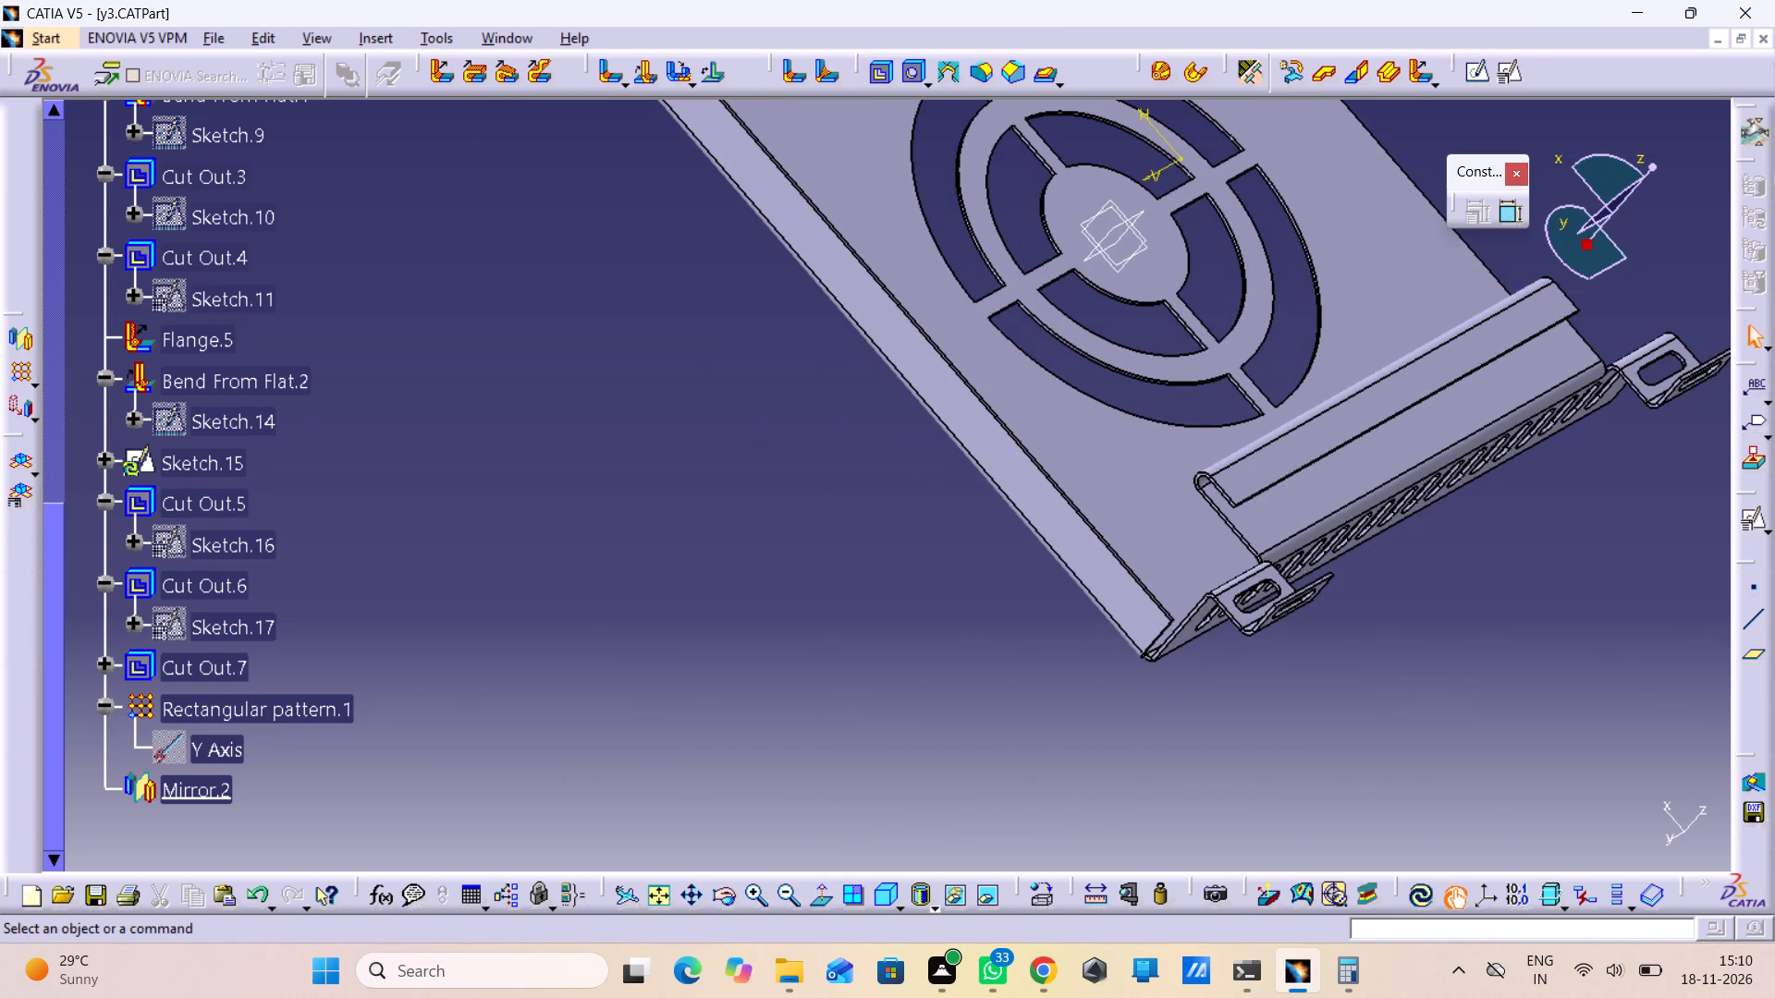
pyautogui.moveTo(983, 659); pyautogui.dragTo(1299, 611, button='middle')
pyautogui.moveTo(983, 659); pyautogui.dragTo(1299, 611, button='right')
pyautogui.moveTo(592, 602); pyautogui.dragTo(773, 699, button='middle')
pyautogui.scroll(-1, 589, 599)
pyautogui.moveTo(606, 614); pyautogui.dragTo(773, 699, button='right')
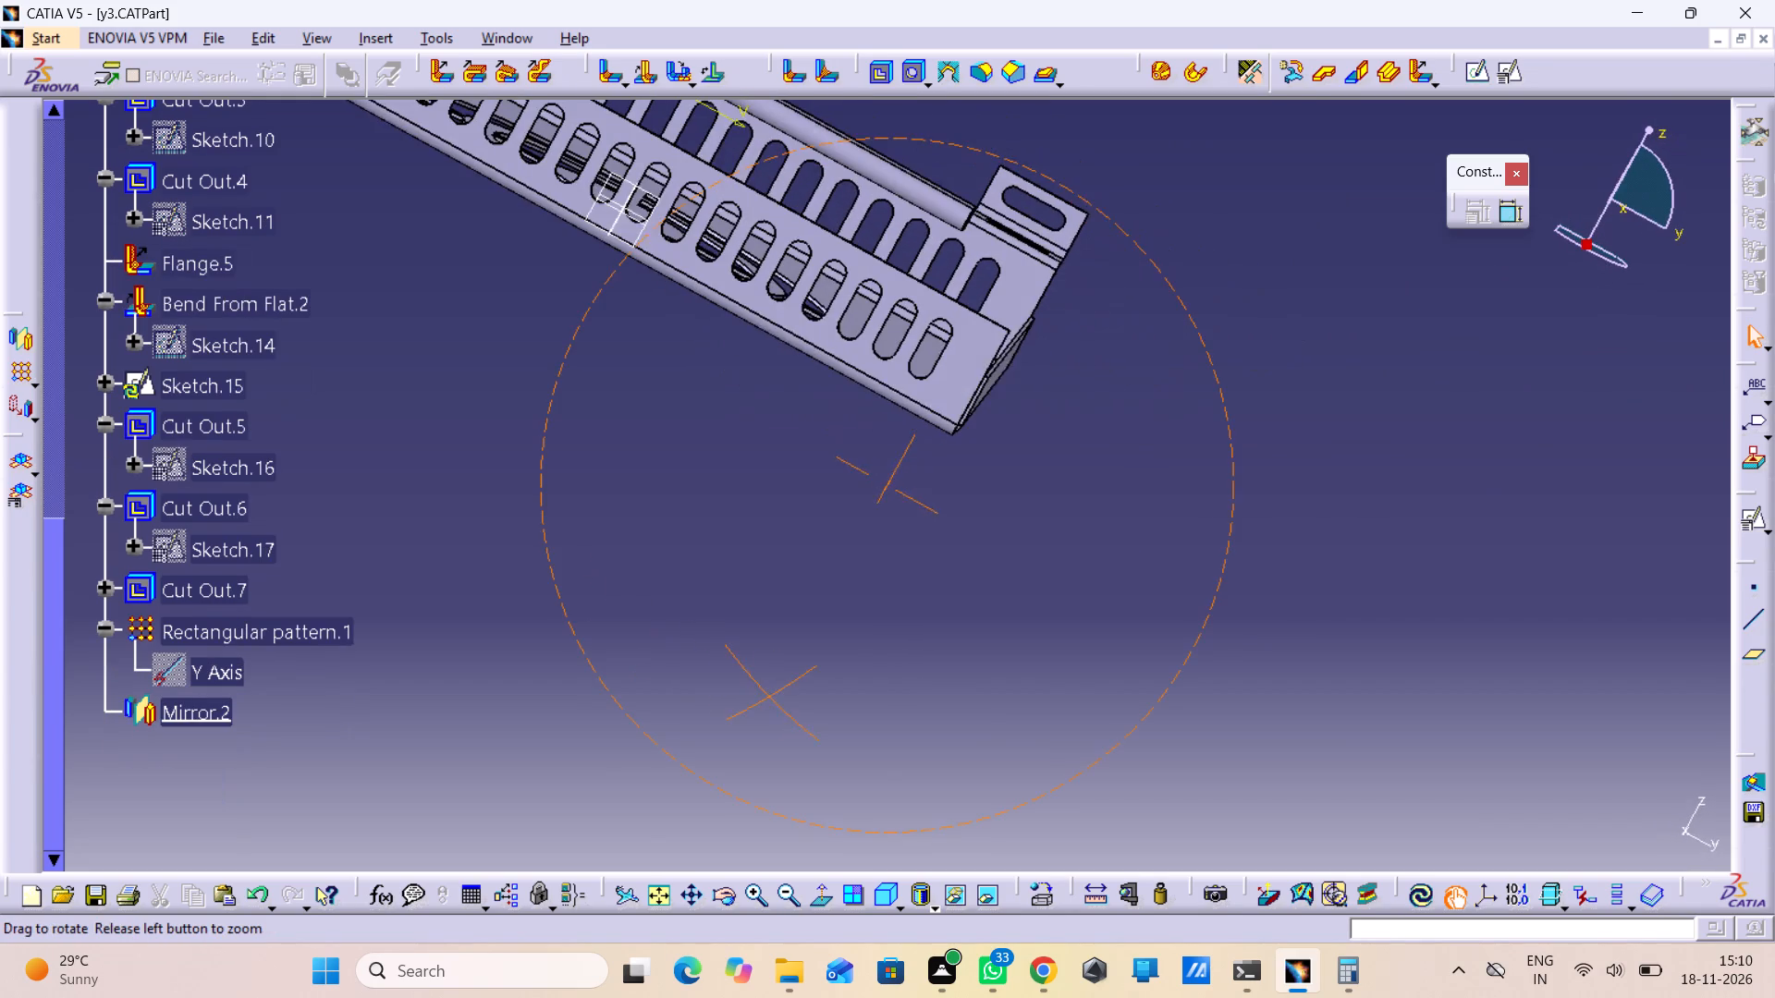
pyautogui.moveTo(773, 699); pyautogui.dragTo(777, 700, button='right')
pyautogui.moveTo(773, 699); pyautogui.dragTo(777, 700, button='middle')
pyautogui.moveTo(657, 541); pyautogui.dragTo(990, 806, button='middle')
pyautogui.moveTo(777, 580); pyautogui.dragTo(669, 691, button='middle')
pyautogui.moveTo(775, 580); pyautogui.dragTo(655, 682, button='right')
pyautogui.moveTo(1333, 700); pyautogui.dragTo(1381, 639, button='middle')
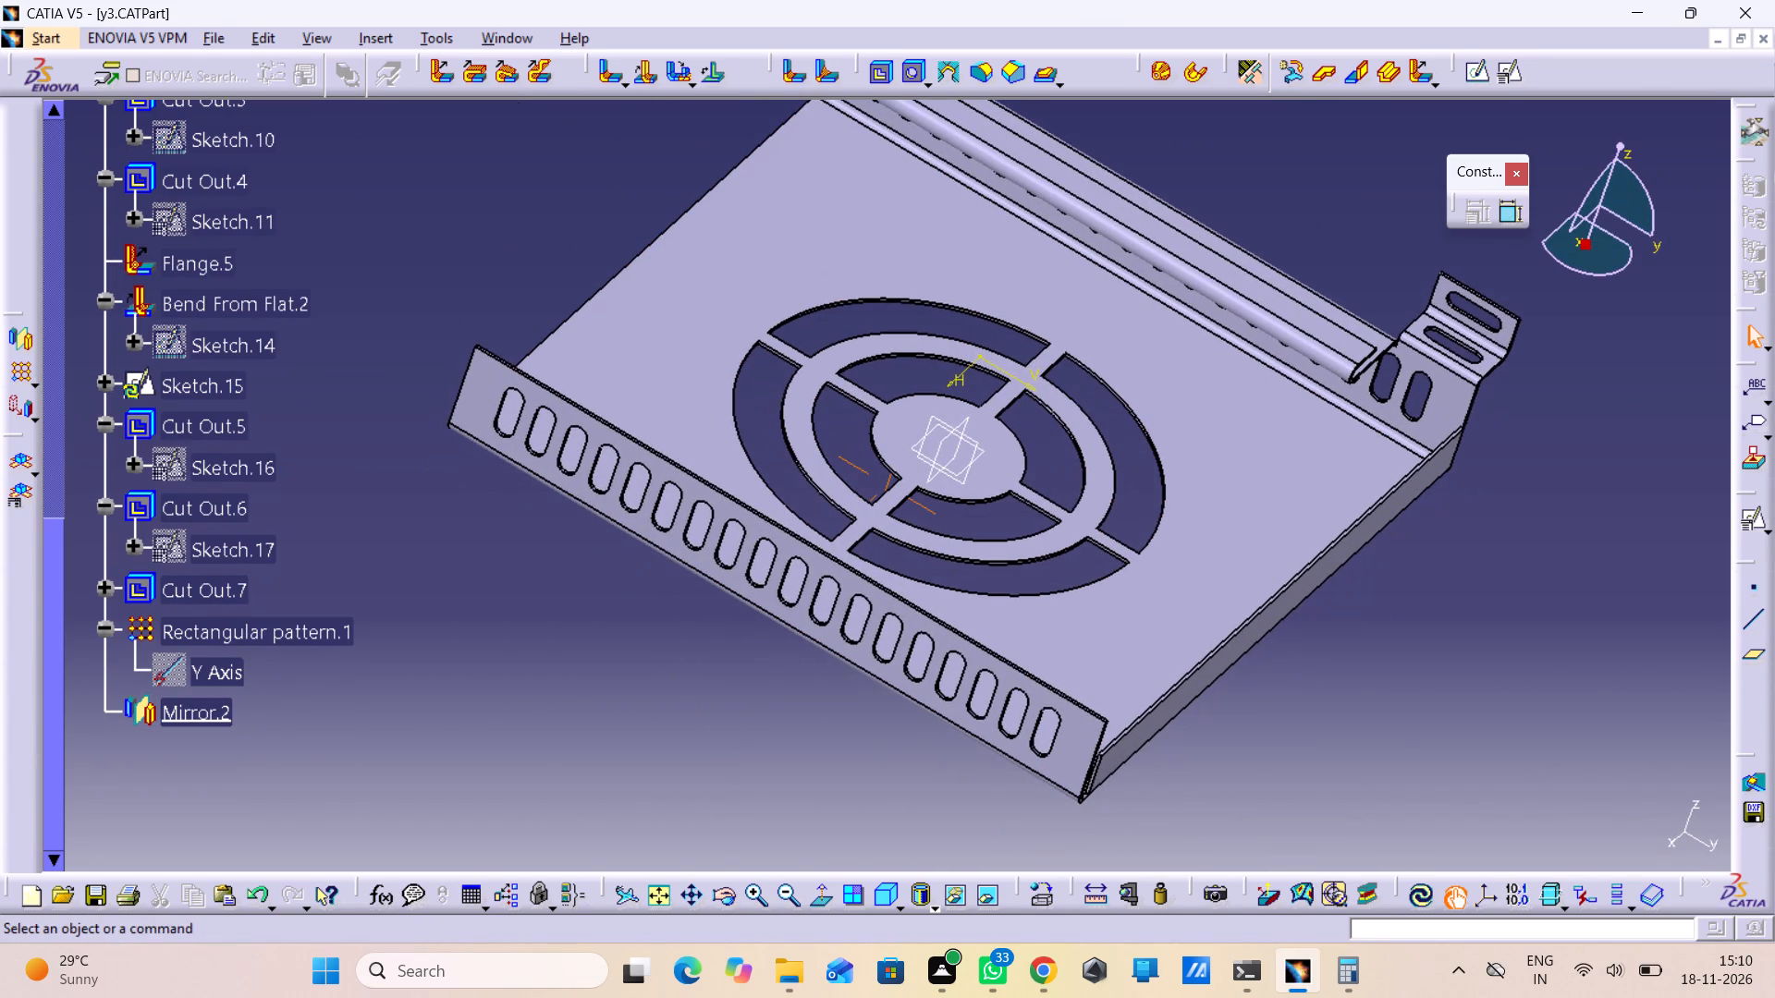
pyautogui.moveTo(1270, 675); pyautogui.dragTo(1246, 610, button='middle')
pyautogui.rightClick(1270, 675)
pyautogui.moveTo(1220, 565); pyautogui.dragTo(459, 0, button='middle')
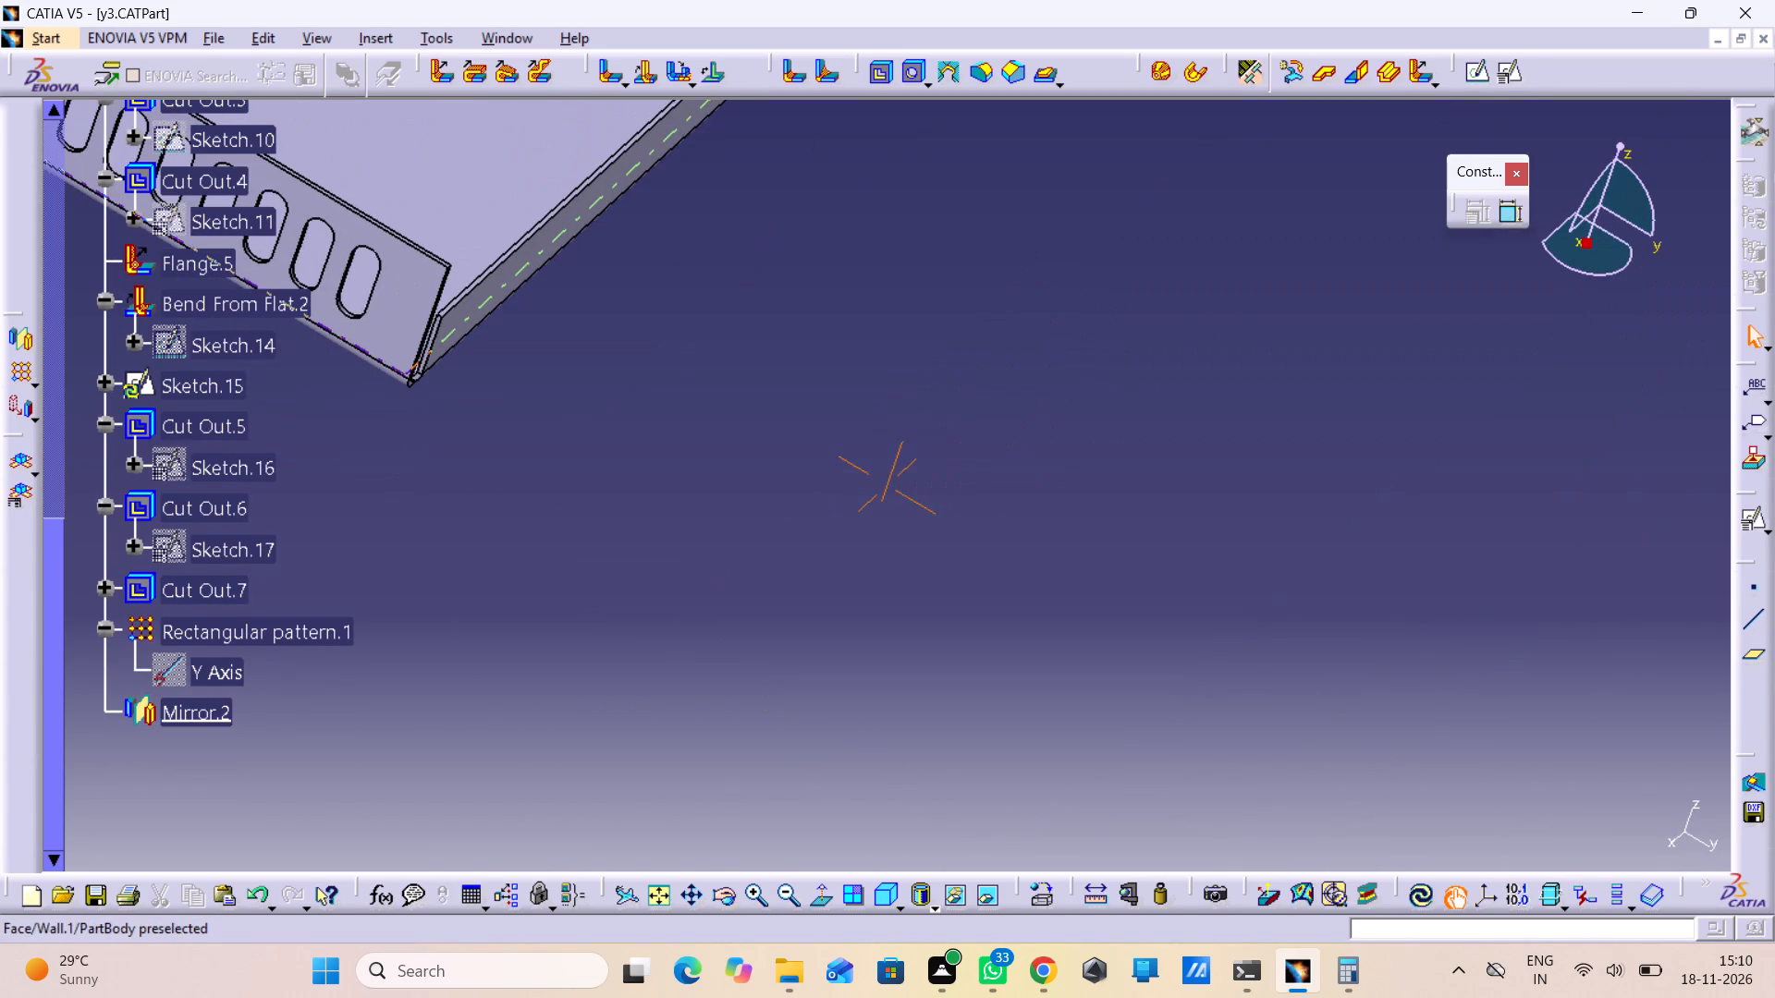
pyautogui.moveTo(698, 413); pyautogui.dragTo(1078, 658, button='middle')
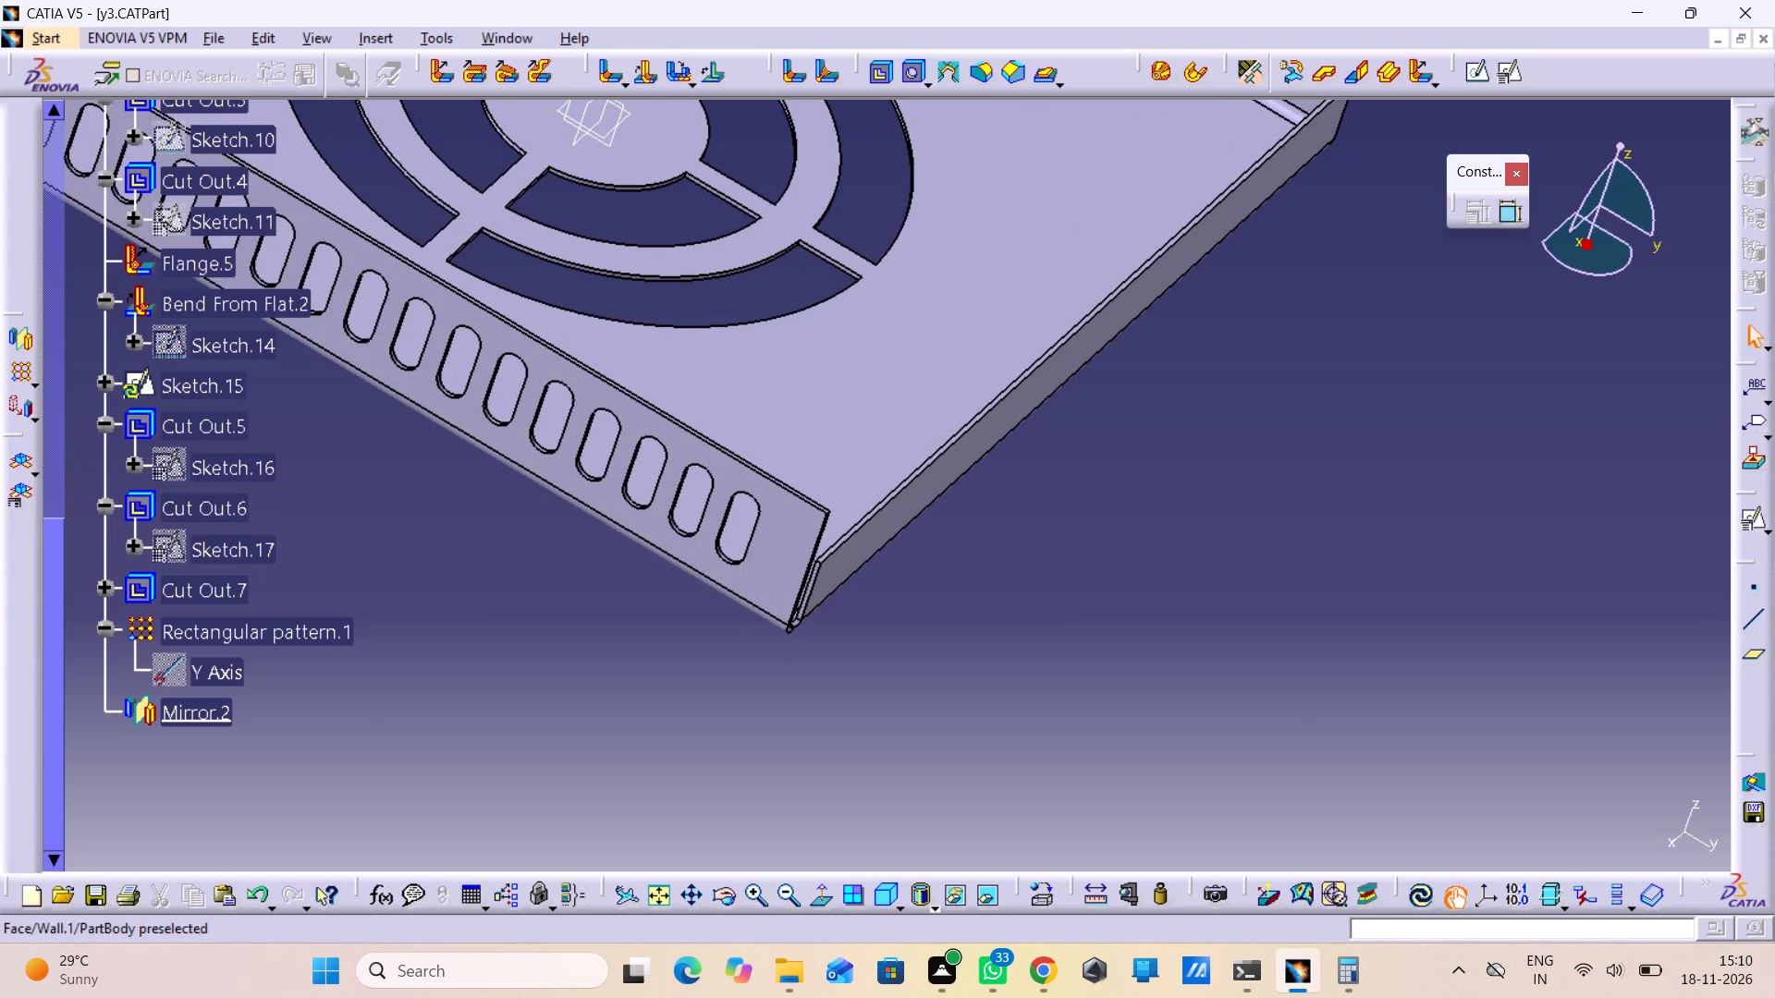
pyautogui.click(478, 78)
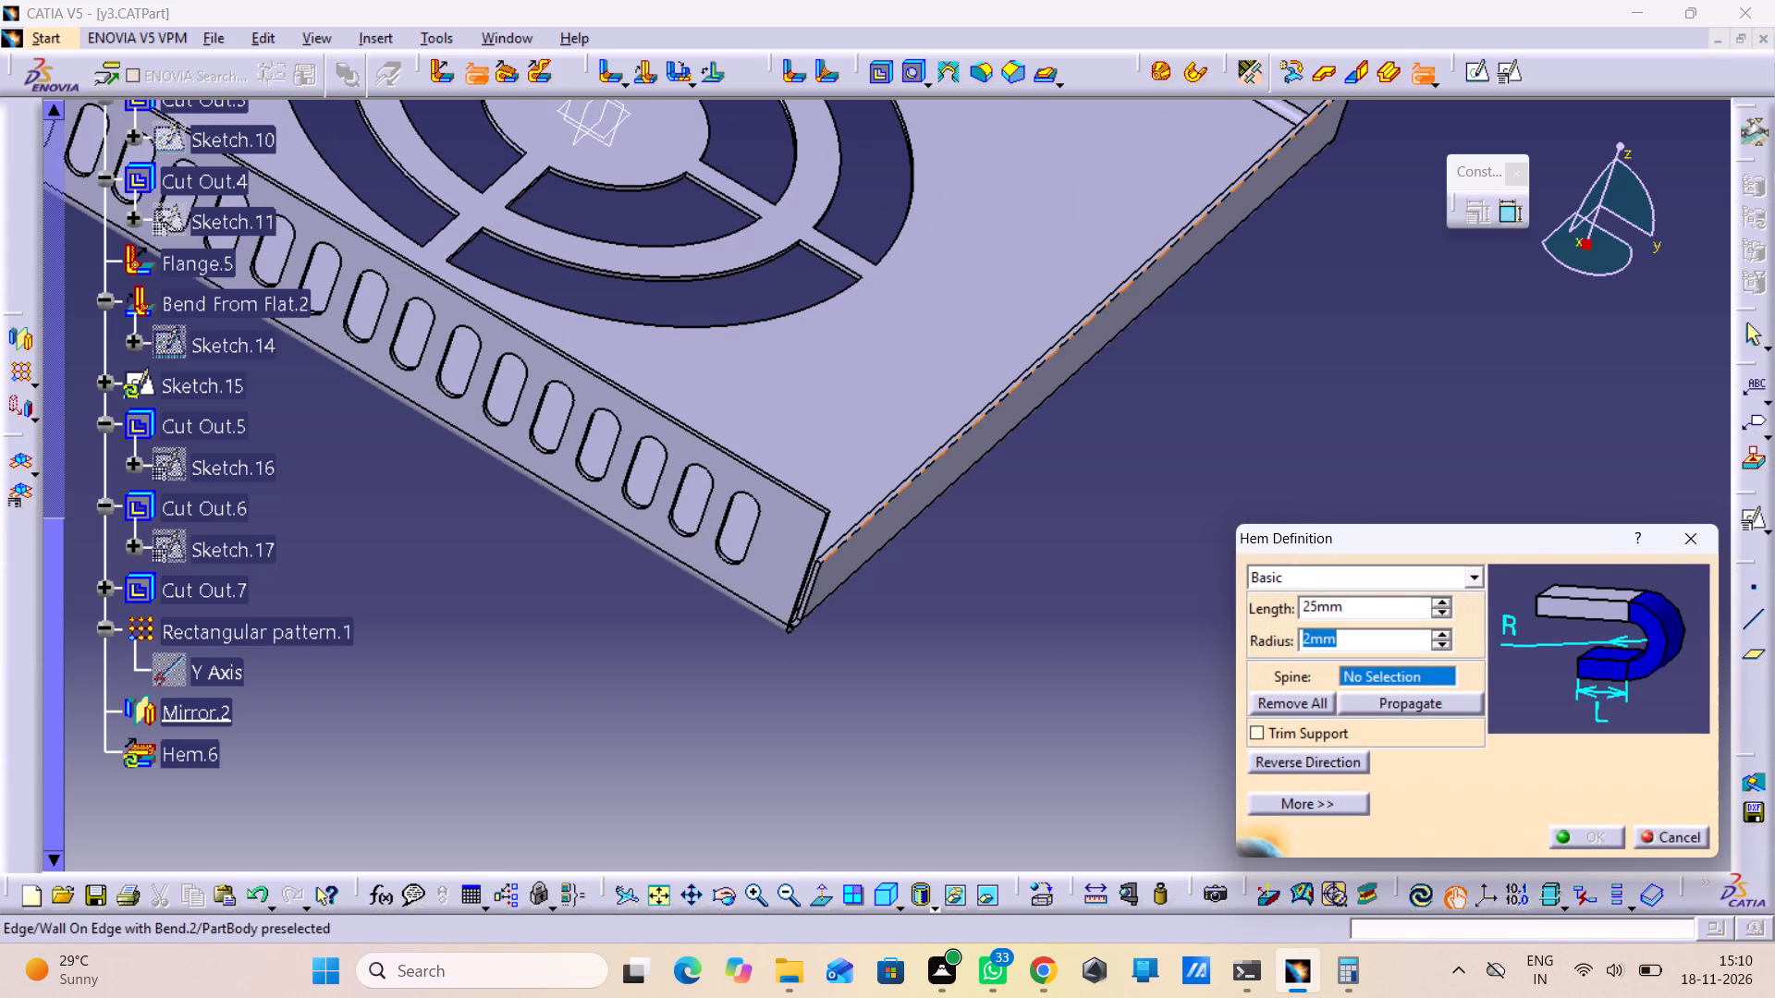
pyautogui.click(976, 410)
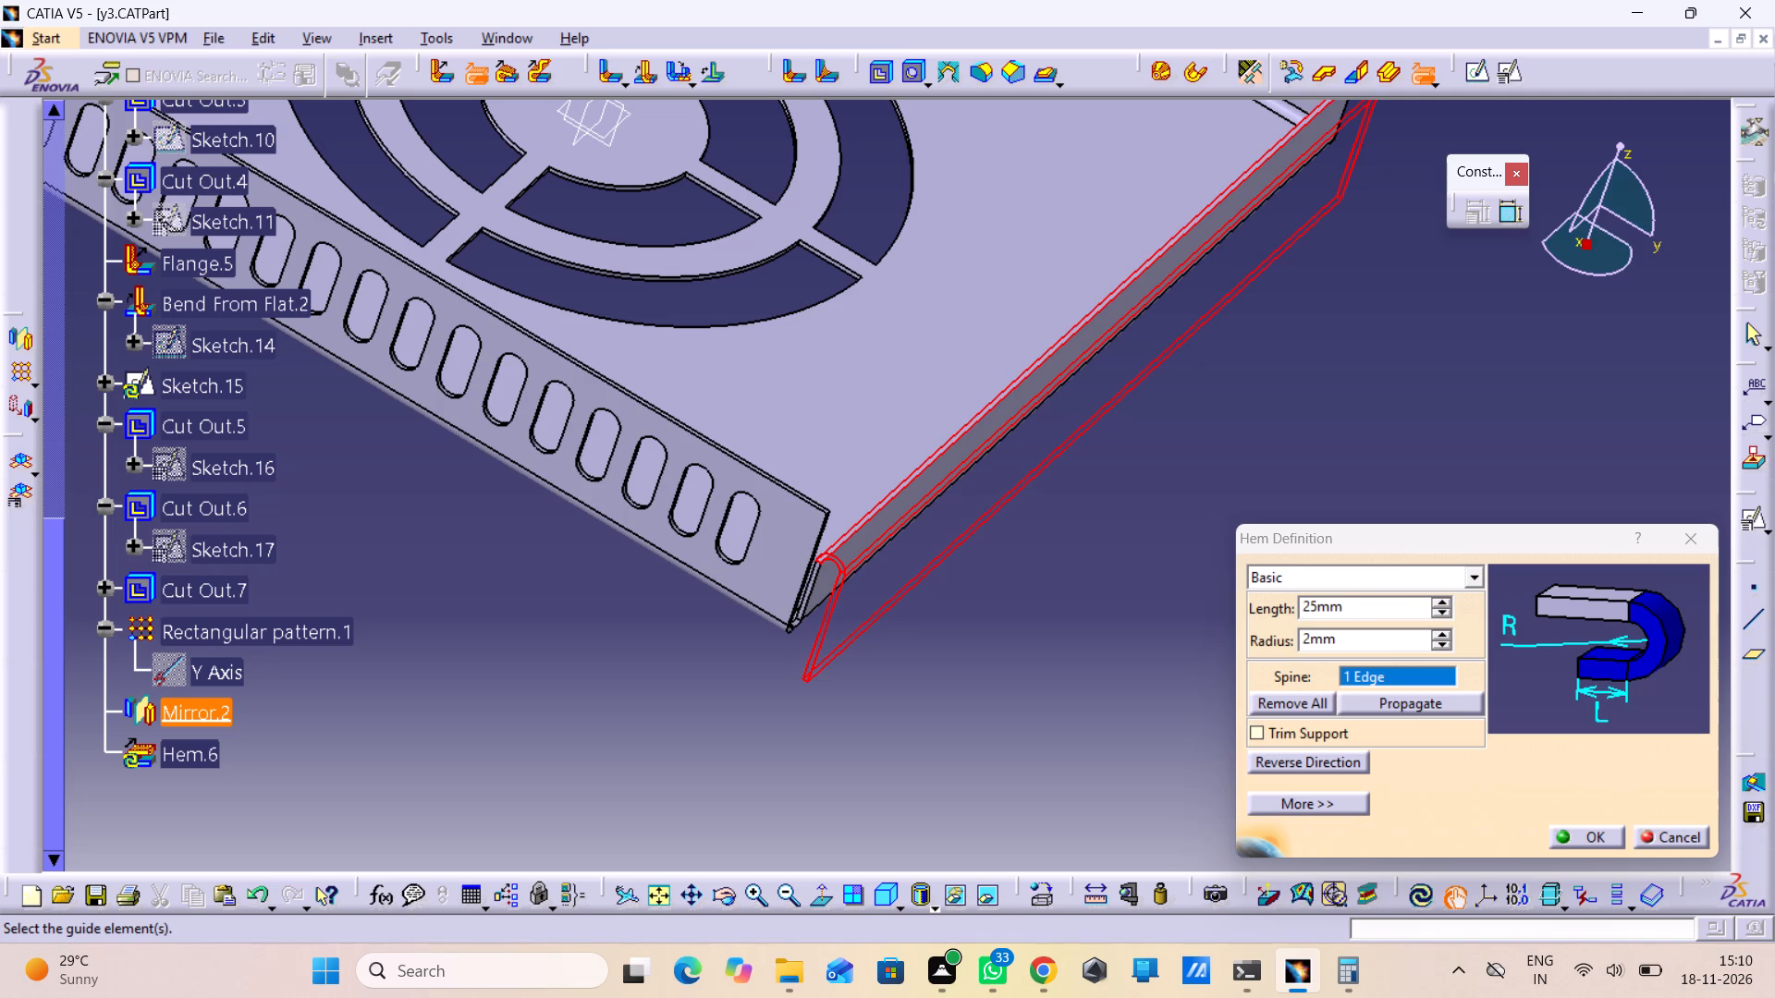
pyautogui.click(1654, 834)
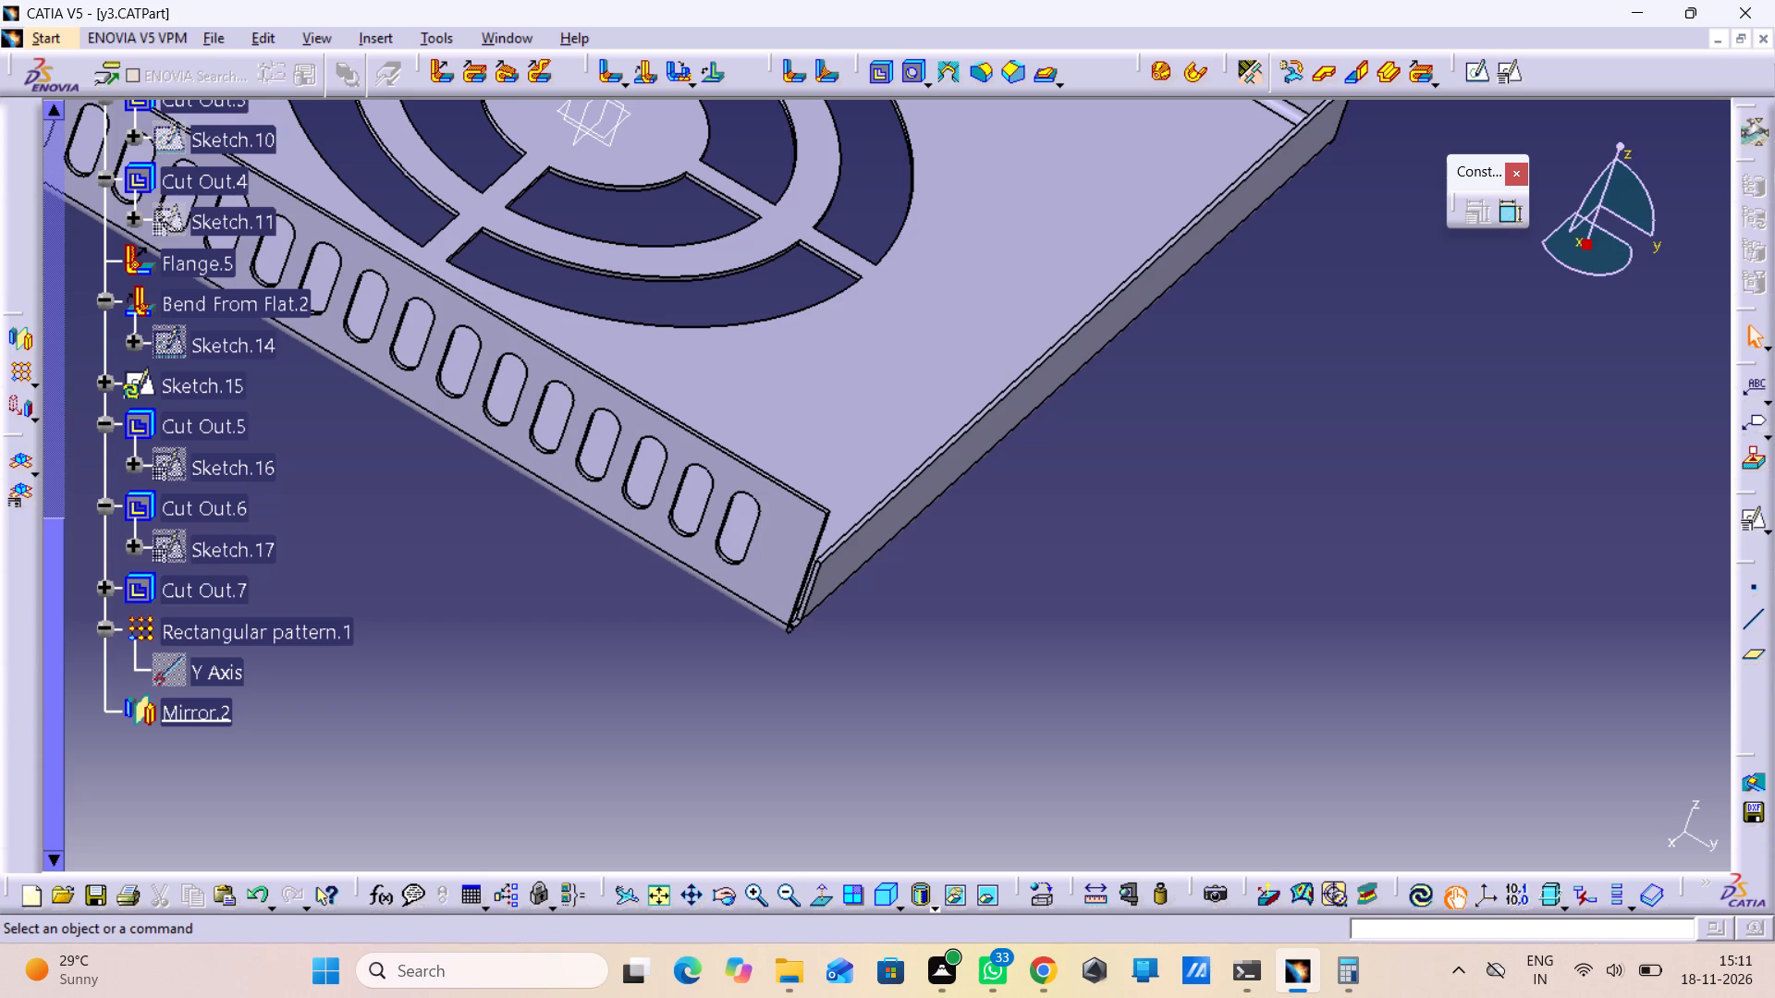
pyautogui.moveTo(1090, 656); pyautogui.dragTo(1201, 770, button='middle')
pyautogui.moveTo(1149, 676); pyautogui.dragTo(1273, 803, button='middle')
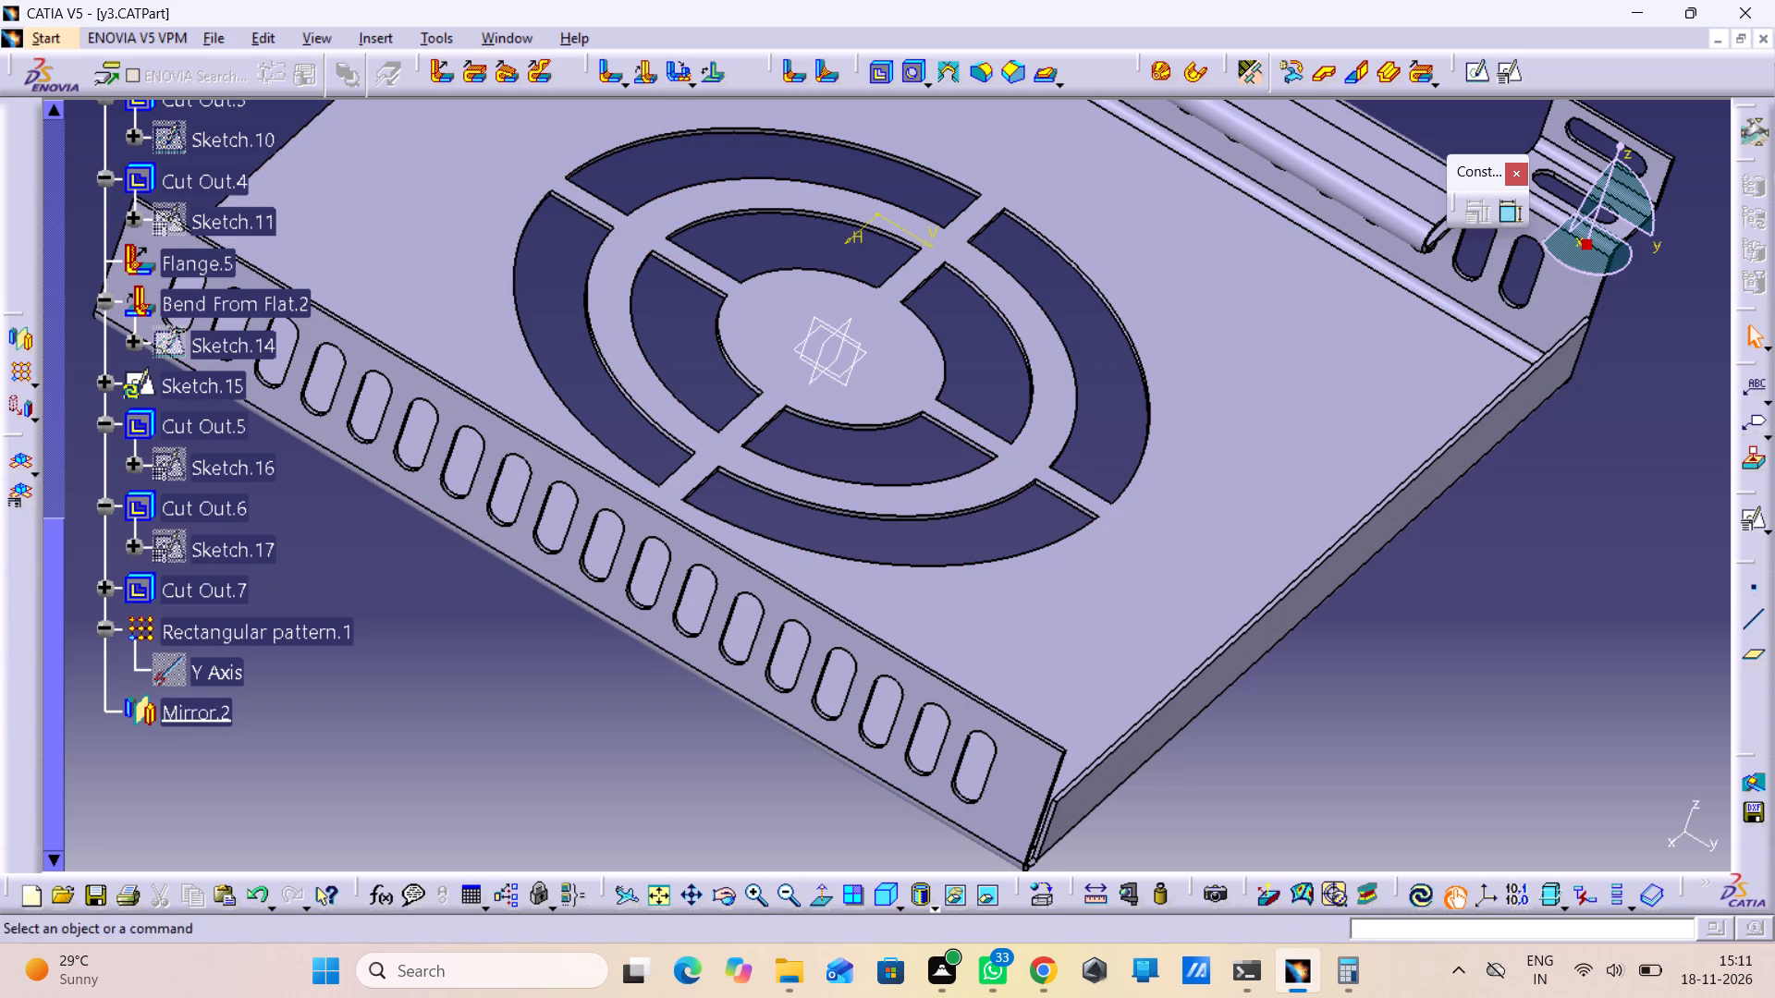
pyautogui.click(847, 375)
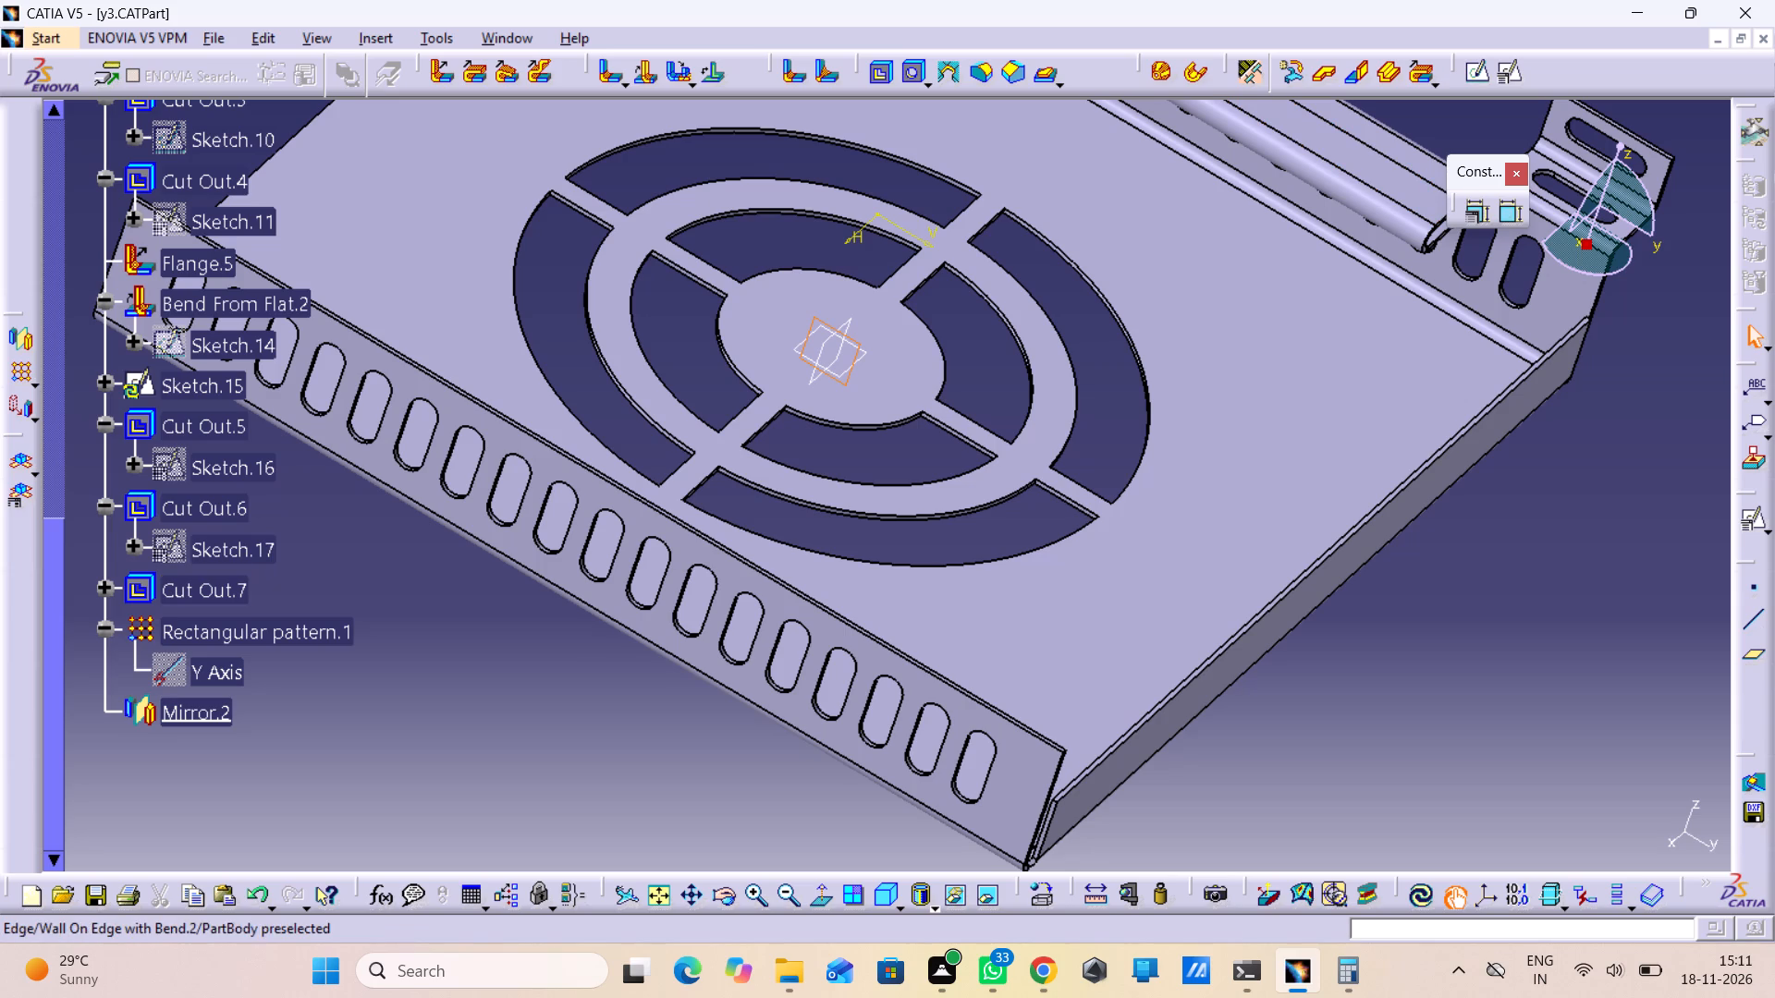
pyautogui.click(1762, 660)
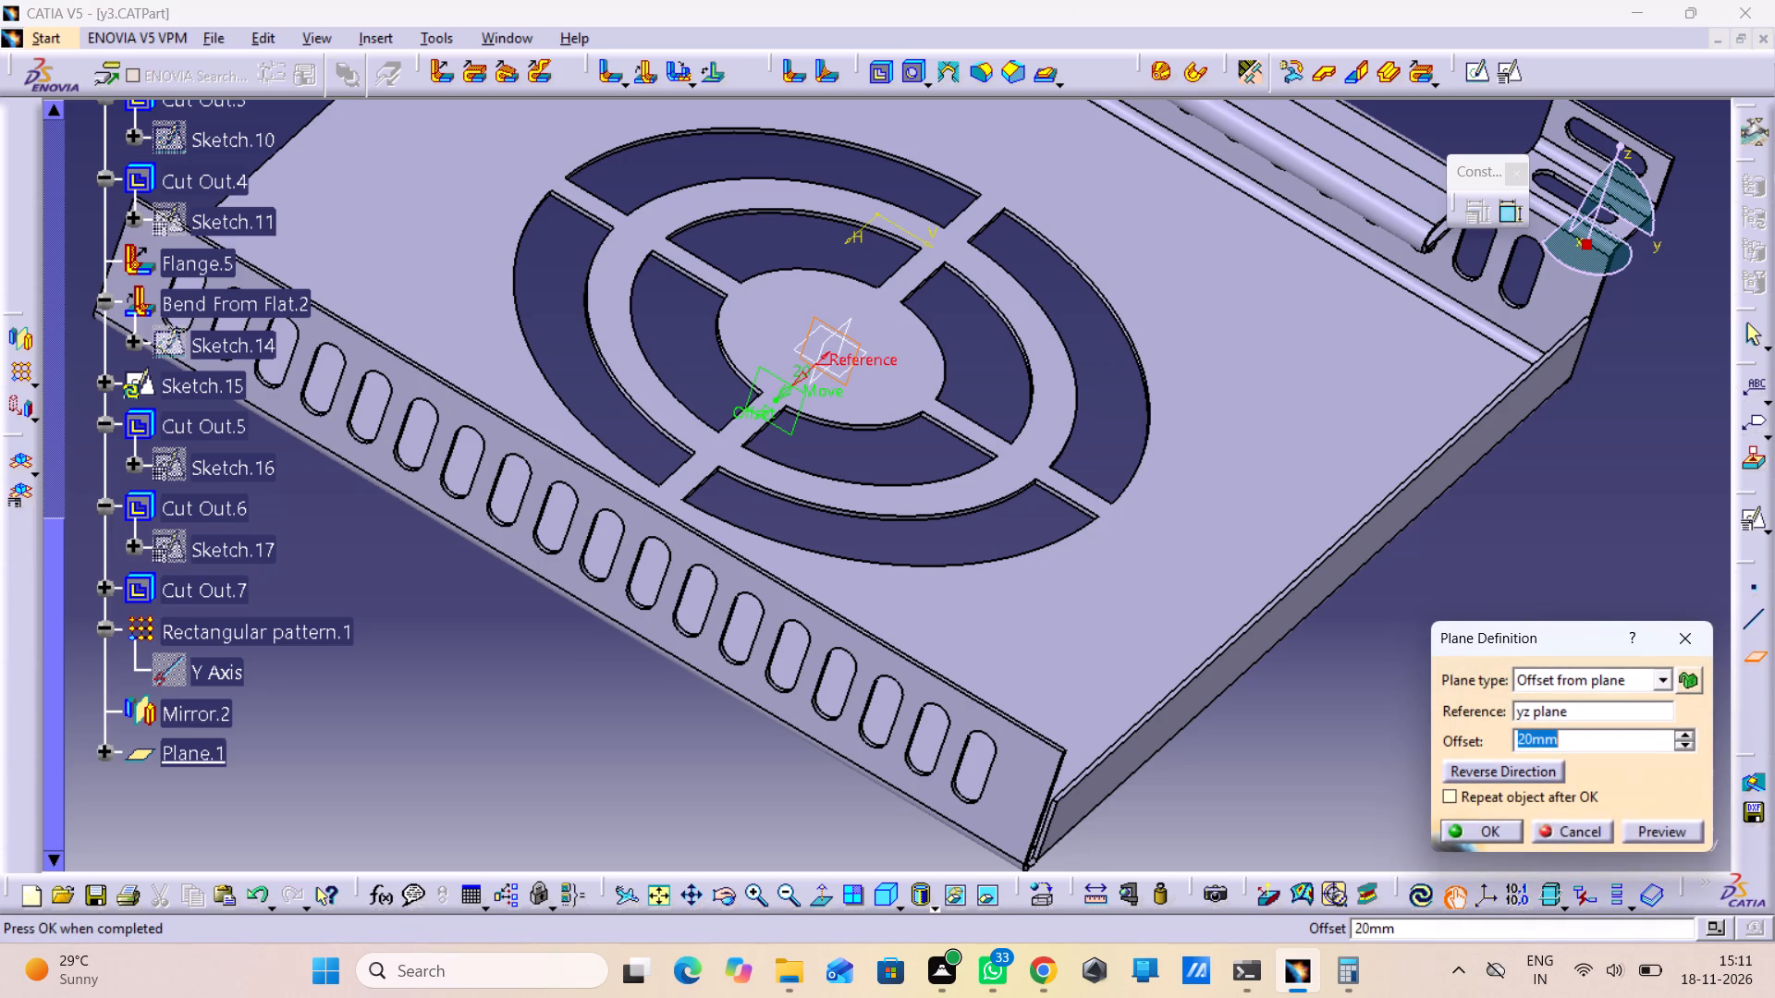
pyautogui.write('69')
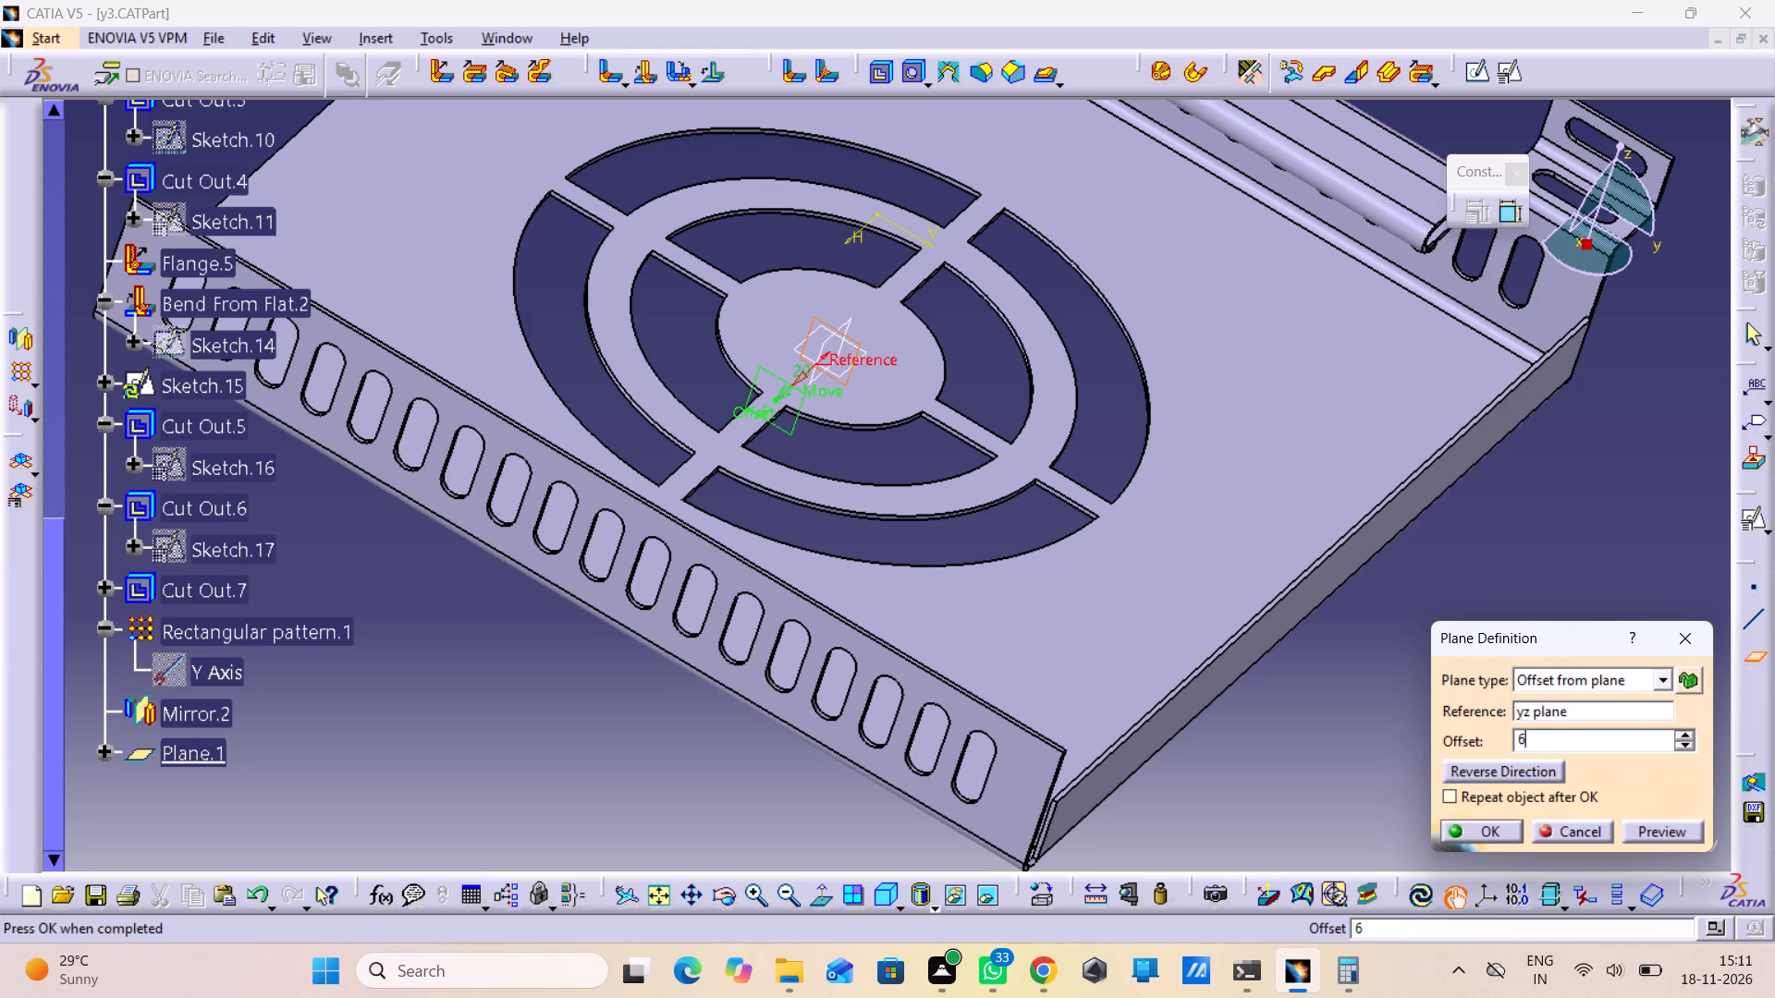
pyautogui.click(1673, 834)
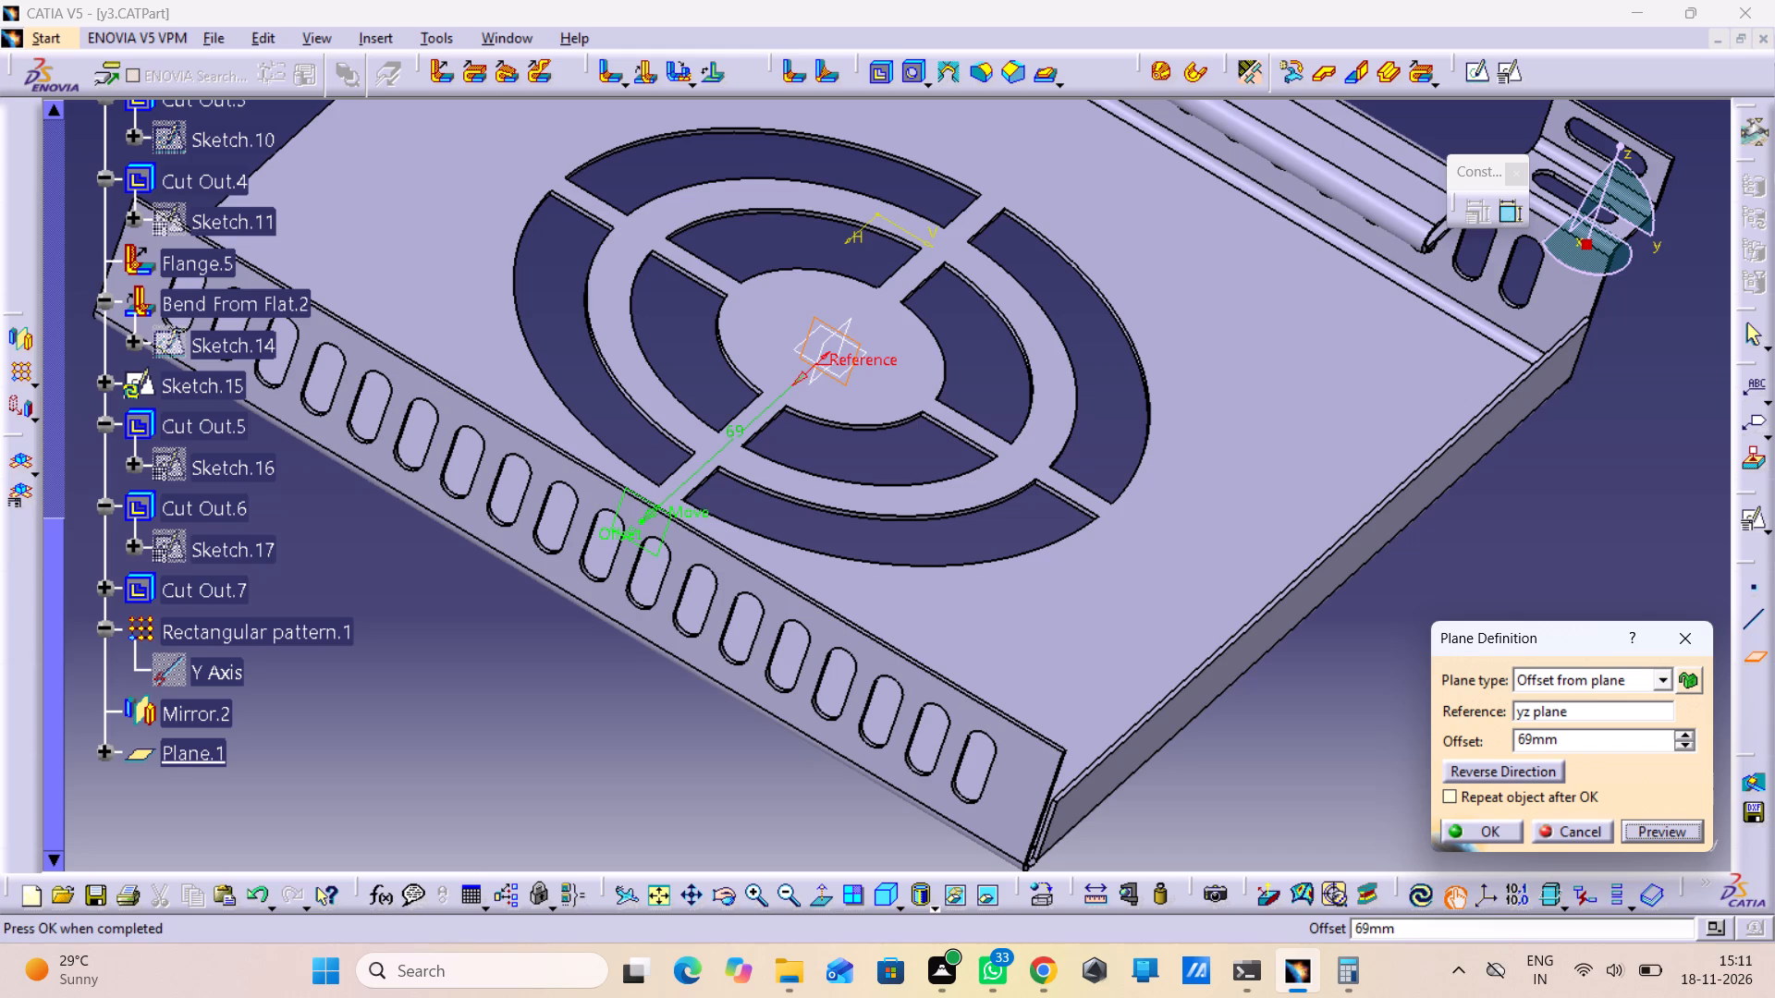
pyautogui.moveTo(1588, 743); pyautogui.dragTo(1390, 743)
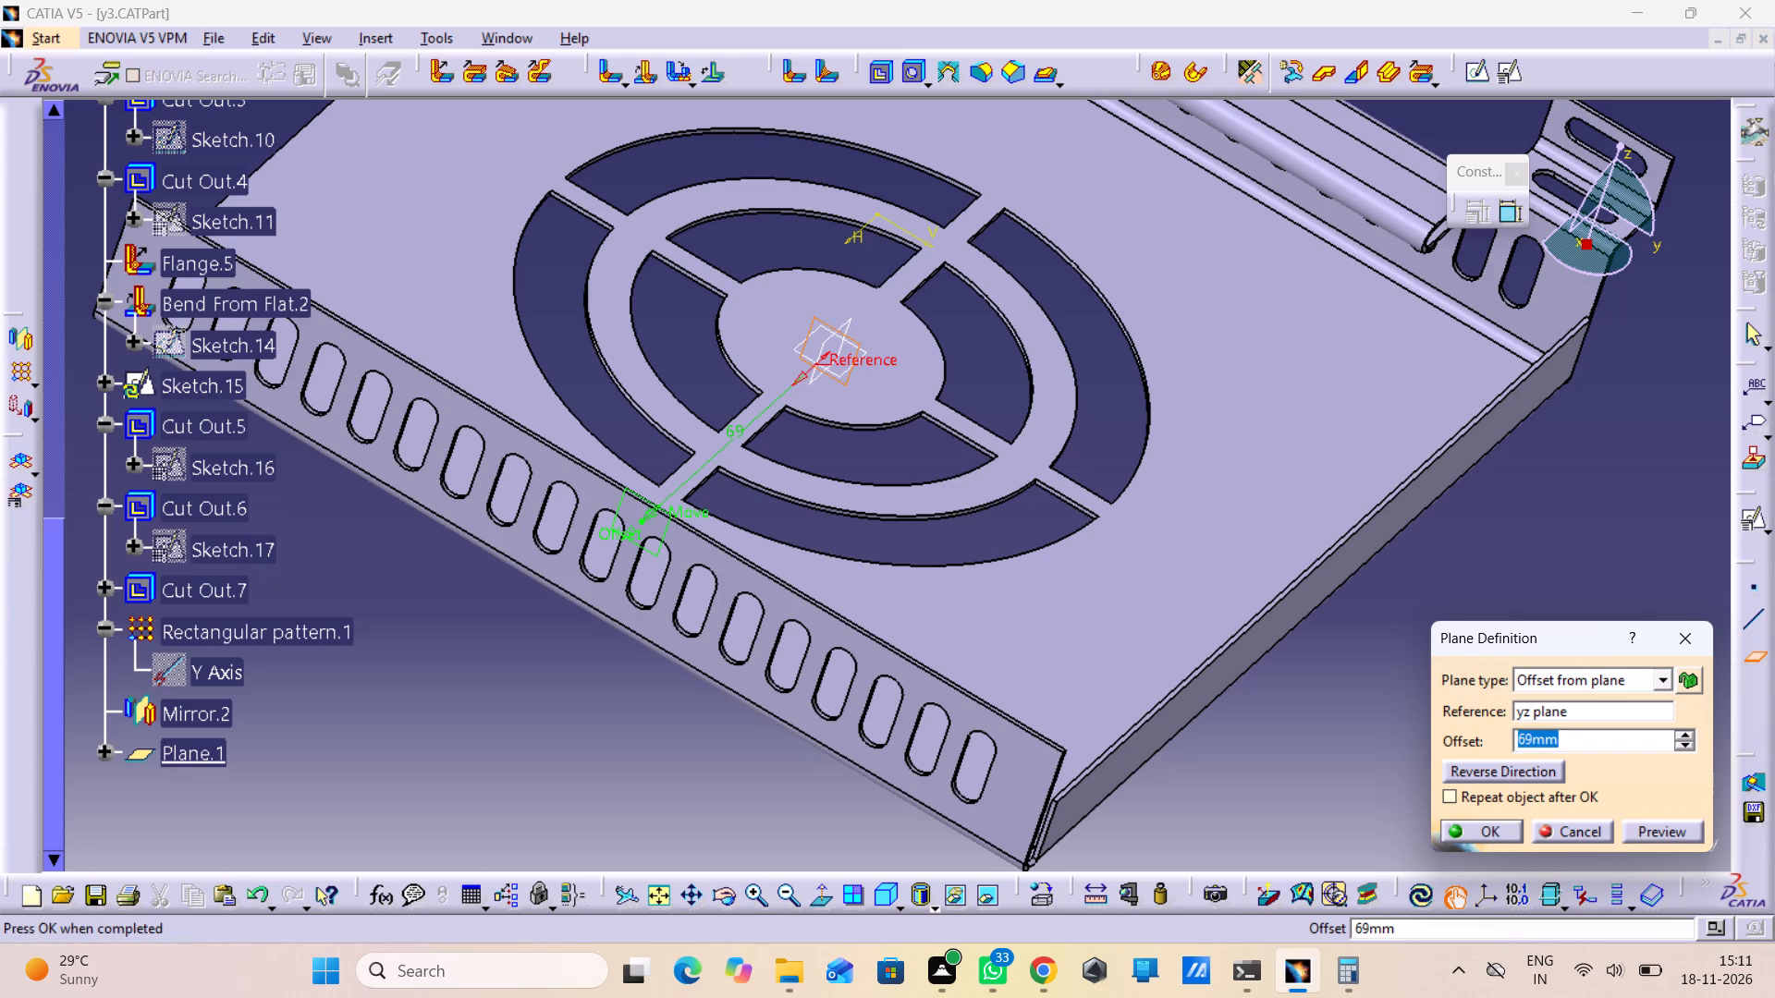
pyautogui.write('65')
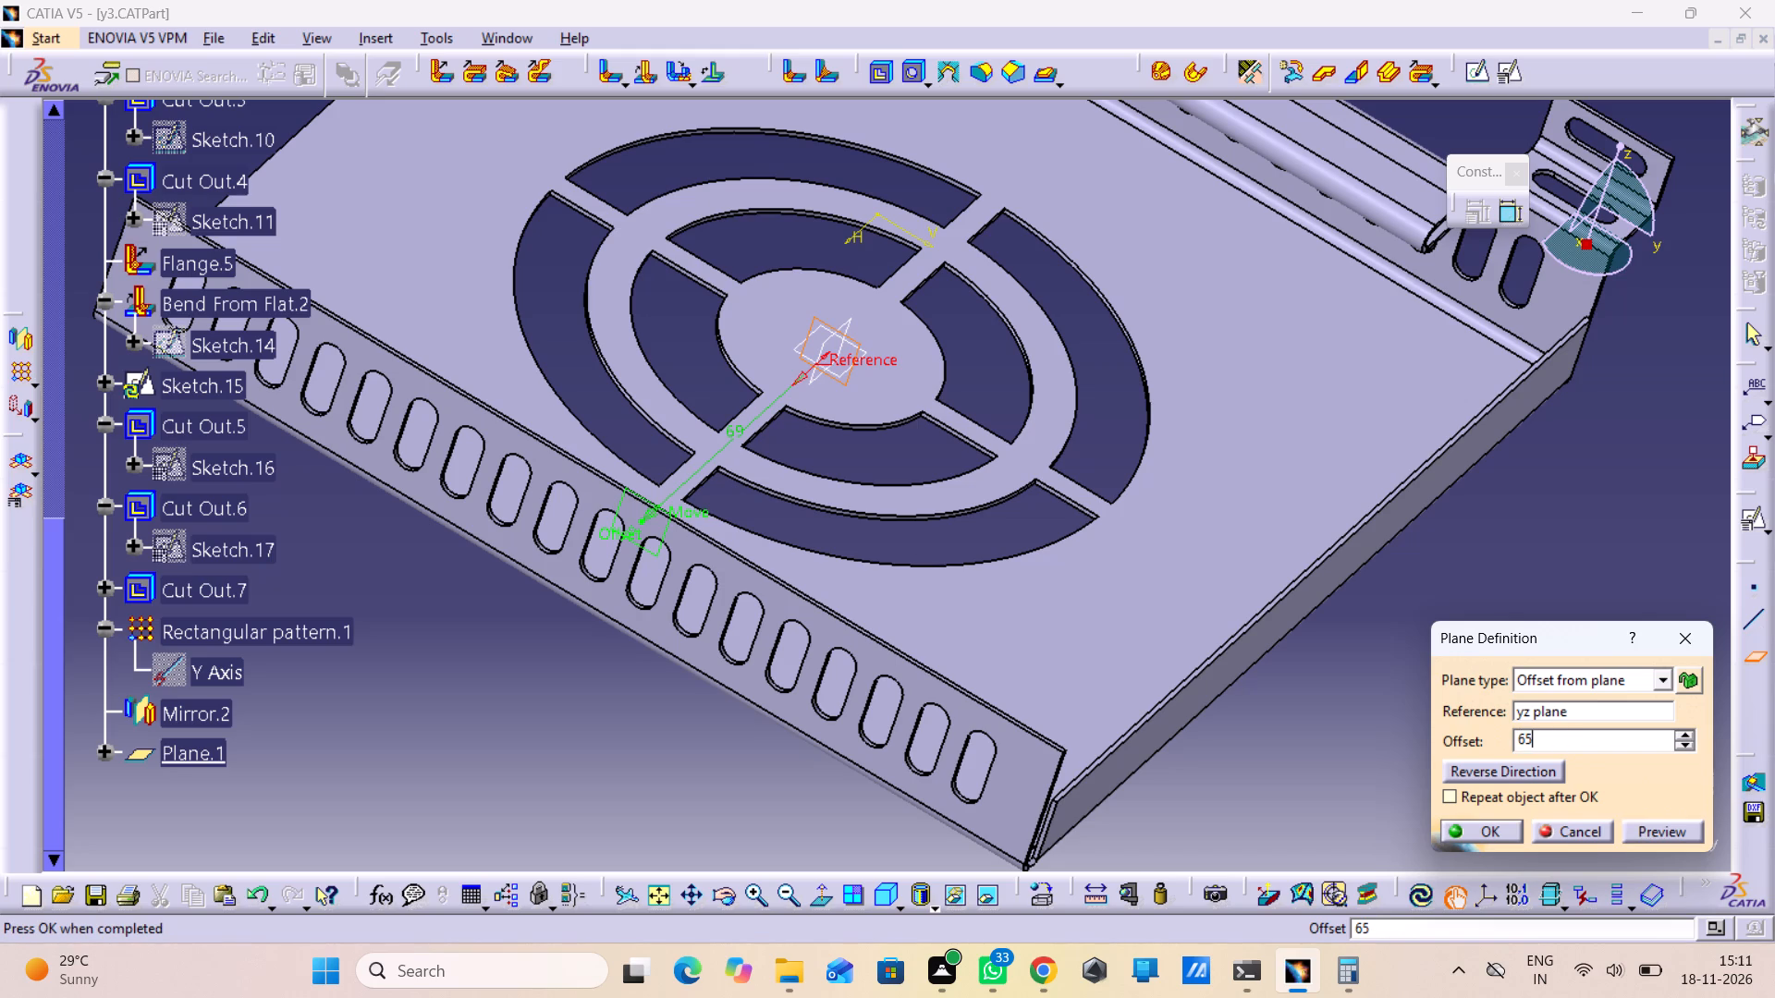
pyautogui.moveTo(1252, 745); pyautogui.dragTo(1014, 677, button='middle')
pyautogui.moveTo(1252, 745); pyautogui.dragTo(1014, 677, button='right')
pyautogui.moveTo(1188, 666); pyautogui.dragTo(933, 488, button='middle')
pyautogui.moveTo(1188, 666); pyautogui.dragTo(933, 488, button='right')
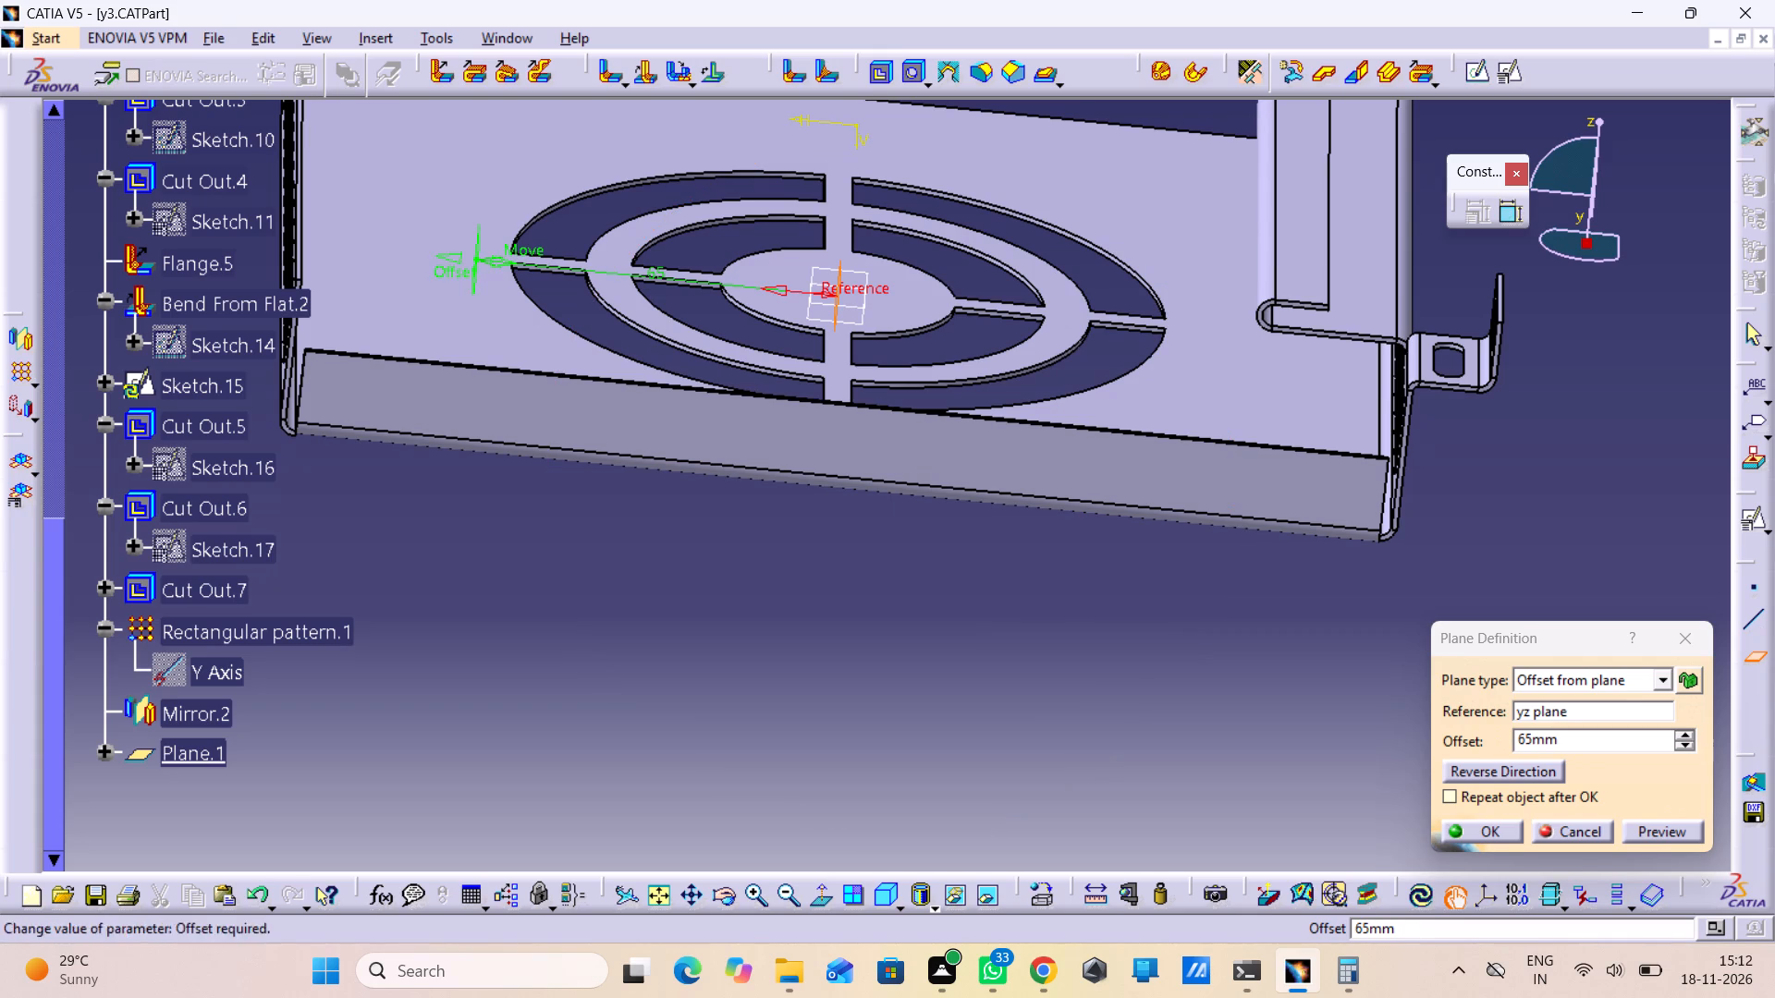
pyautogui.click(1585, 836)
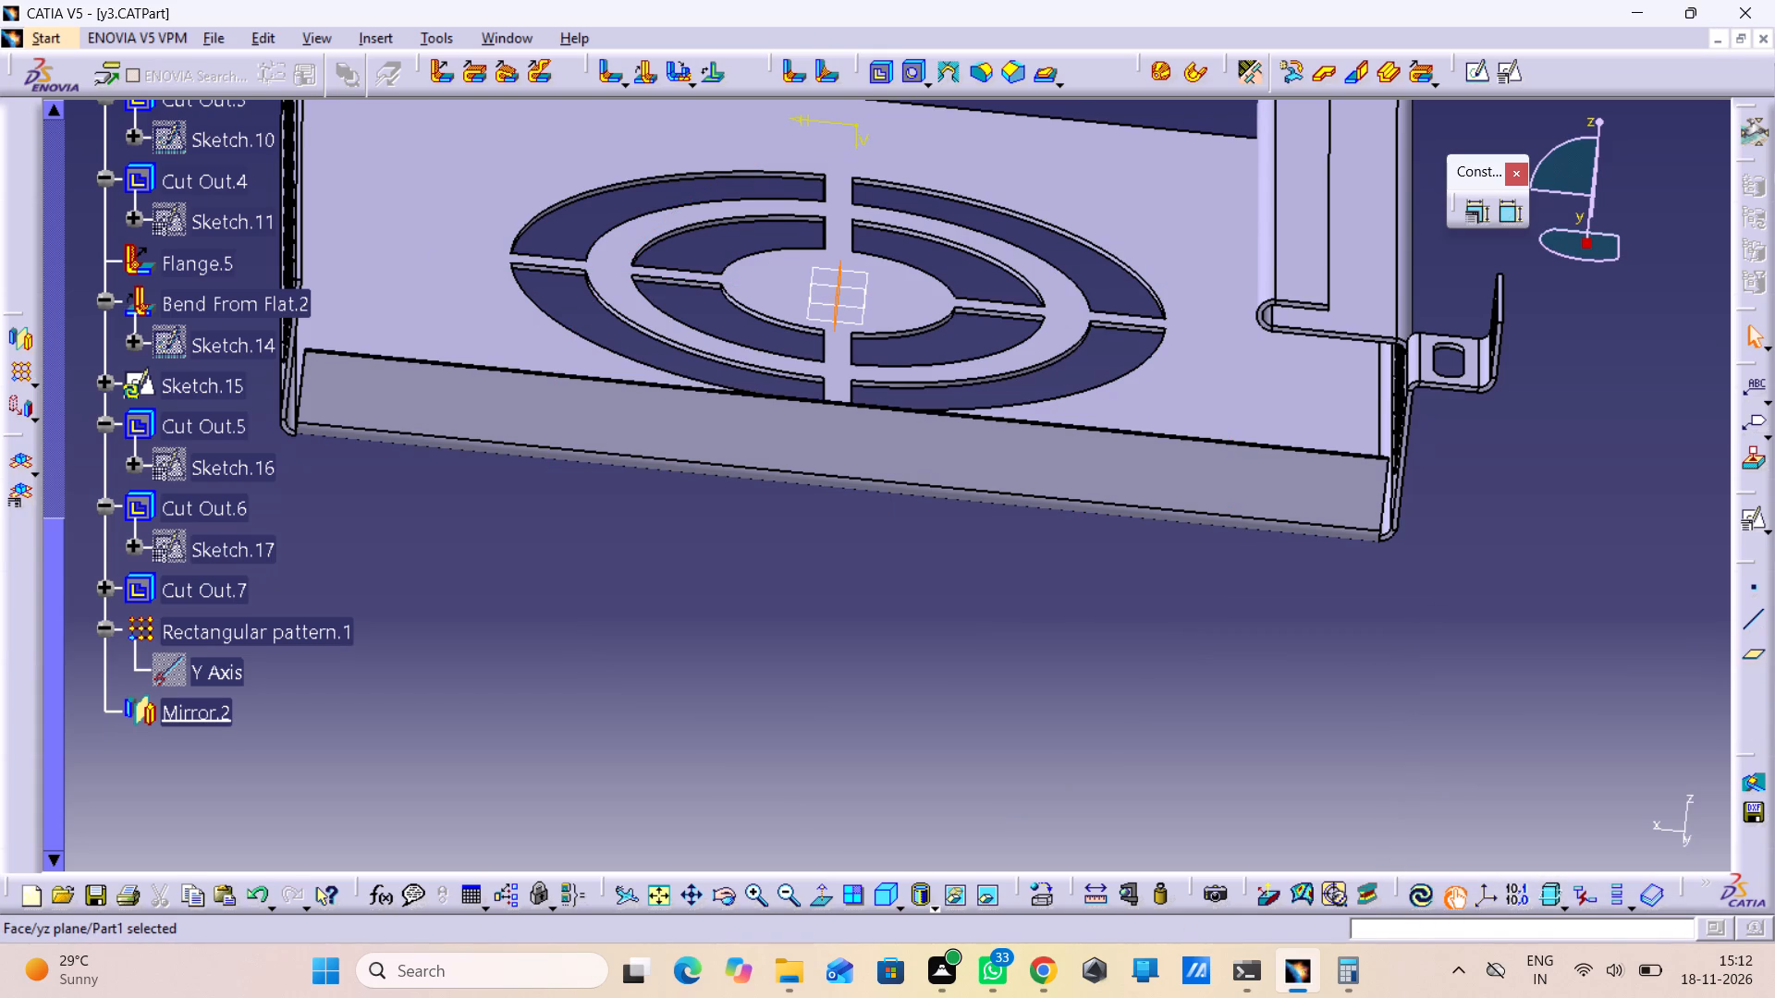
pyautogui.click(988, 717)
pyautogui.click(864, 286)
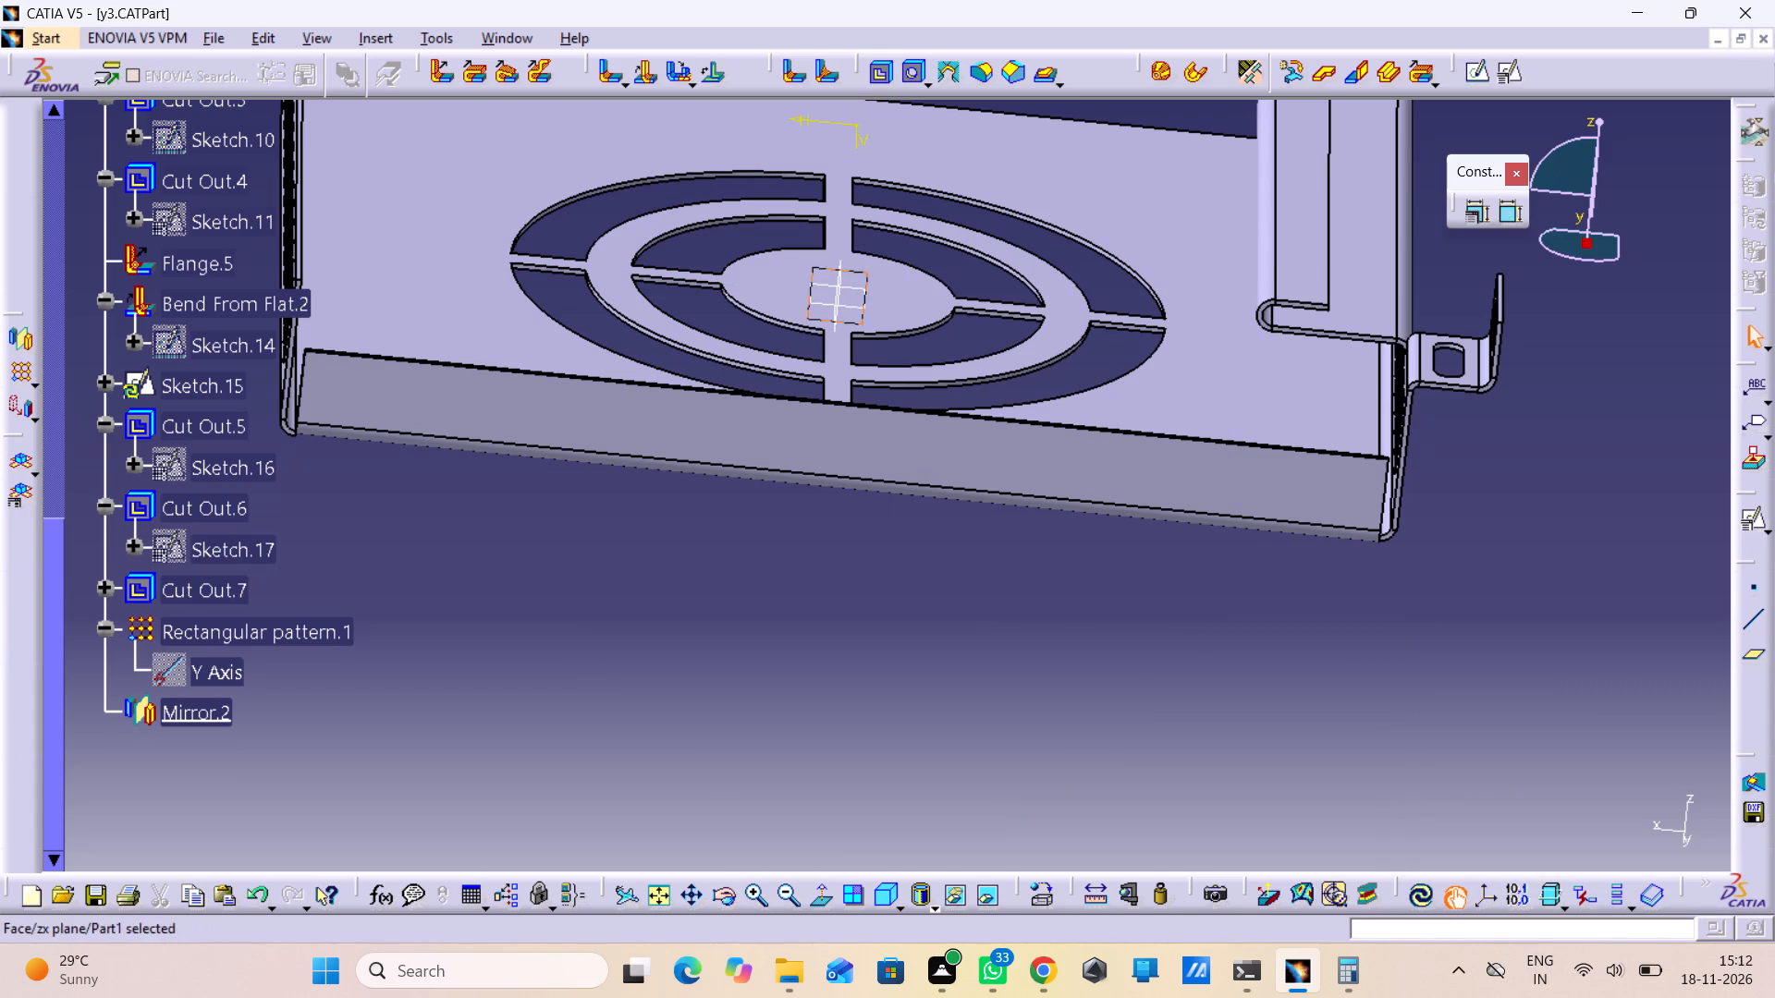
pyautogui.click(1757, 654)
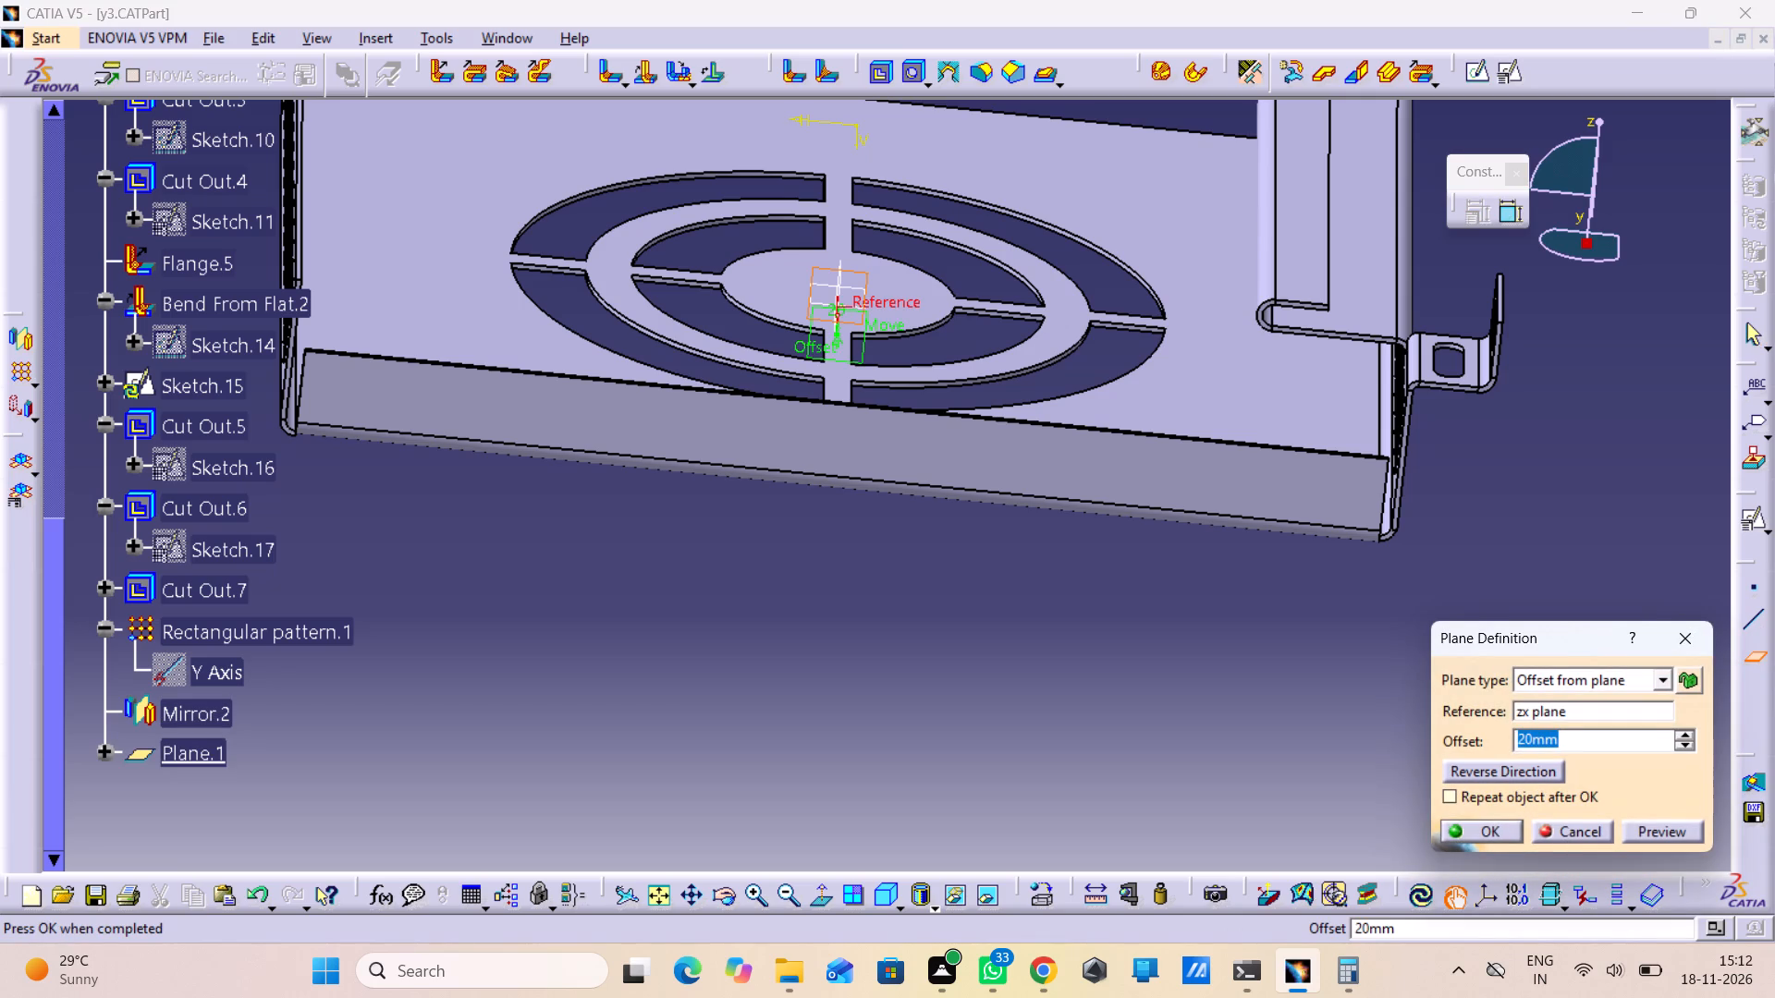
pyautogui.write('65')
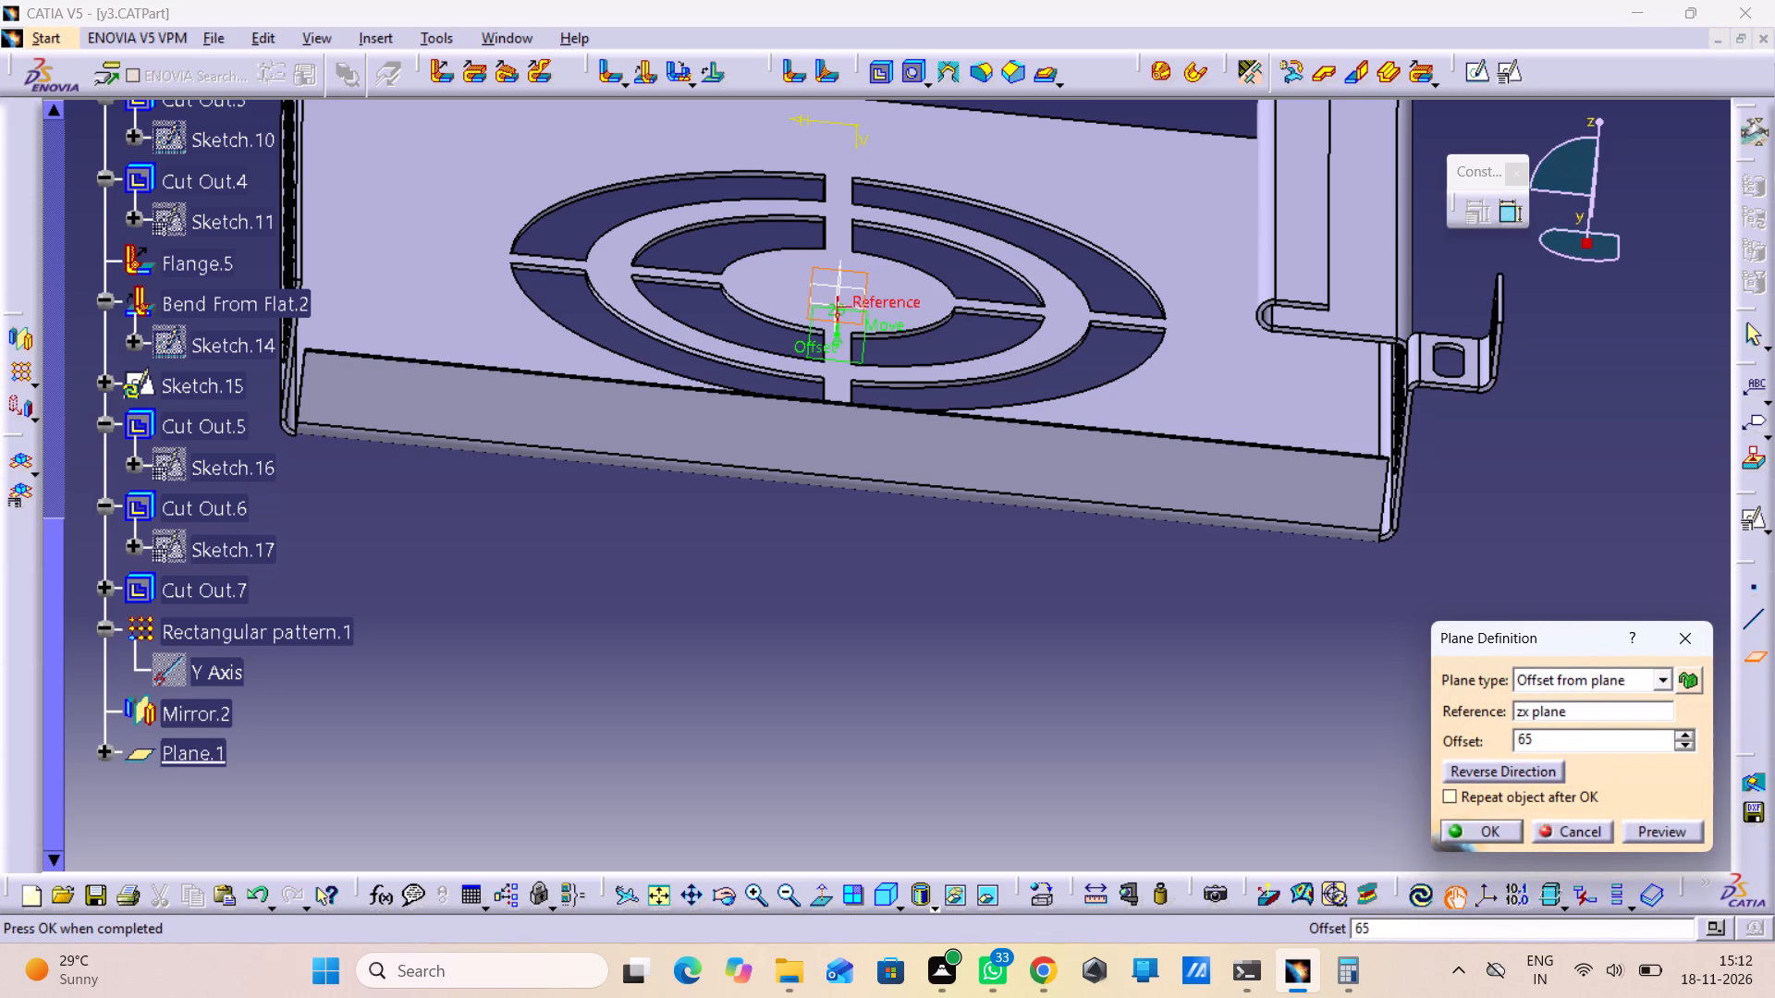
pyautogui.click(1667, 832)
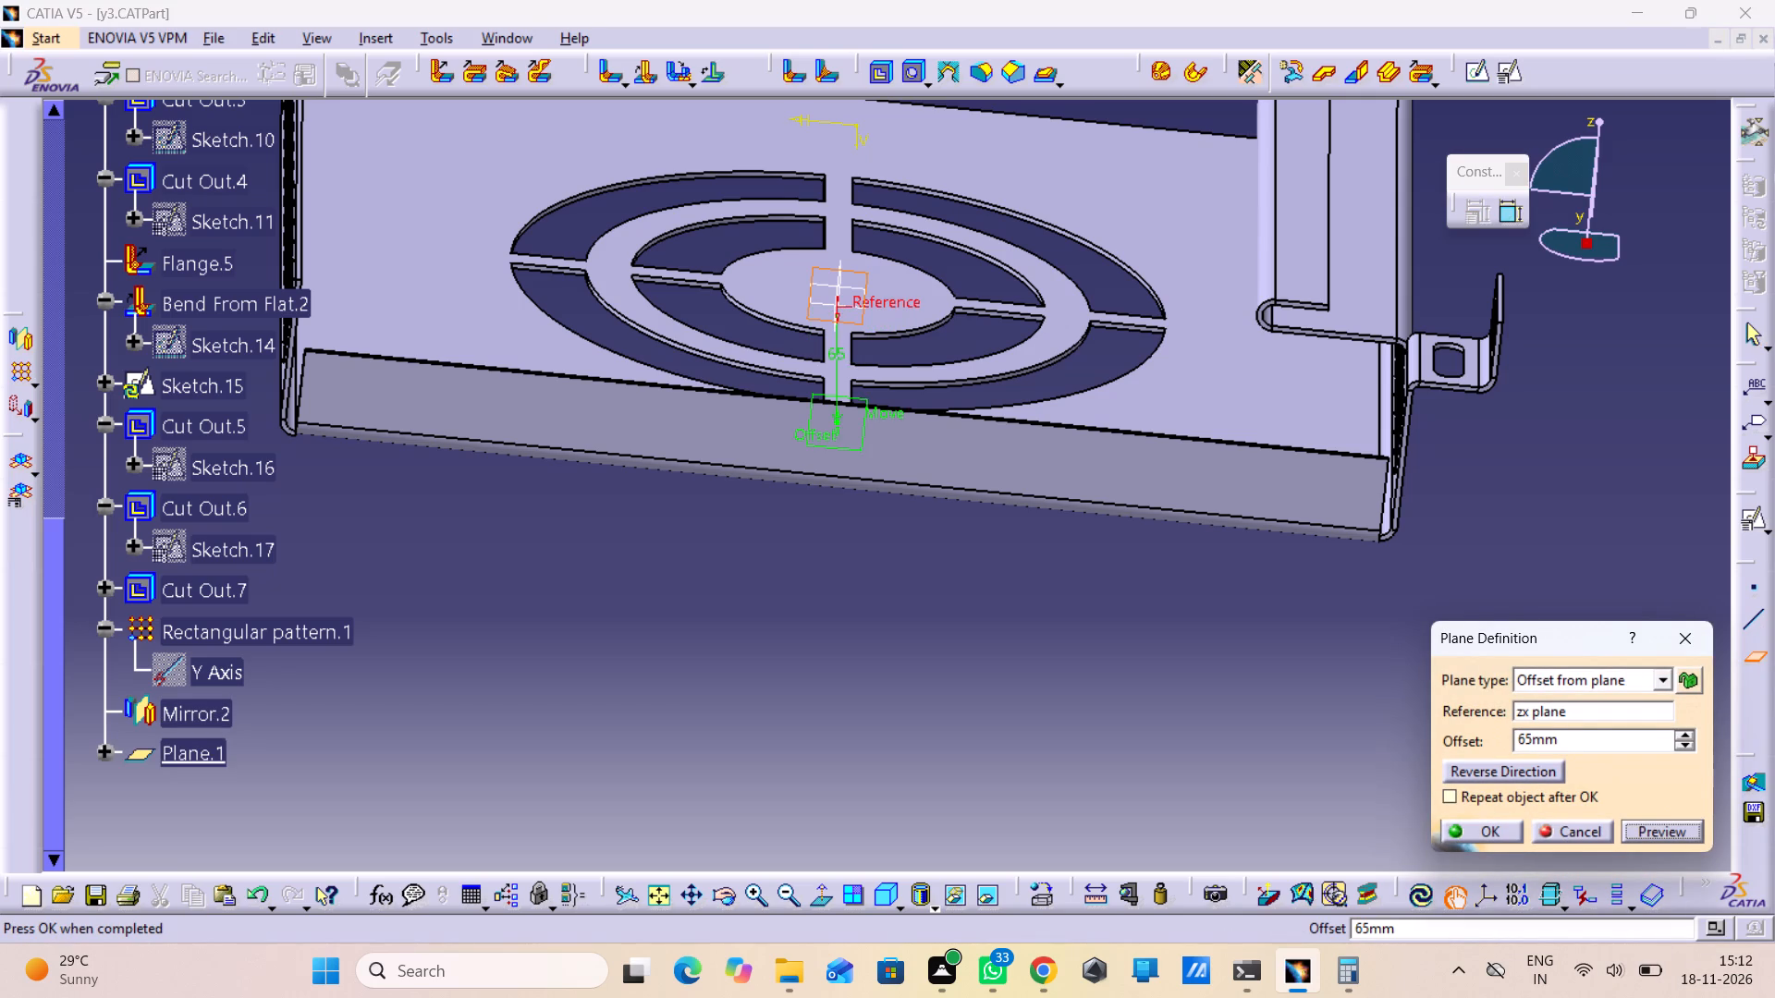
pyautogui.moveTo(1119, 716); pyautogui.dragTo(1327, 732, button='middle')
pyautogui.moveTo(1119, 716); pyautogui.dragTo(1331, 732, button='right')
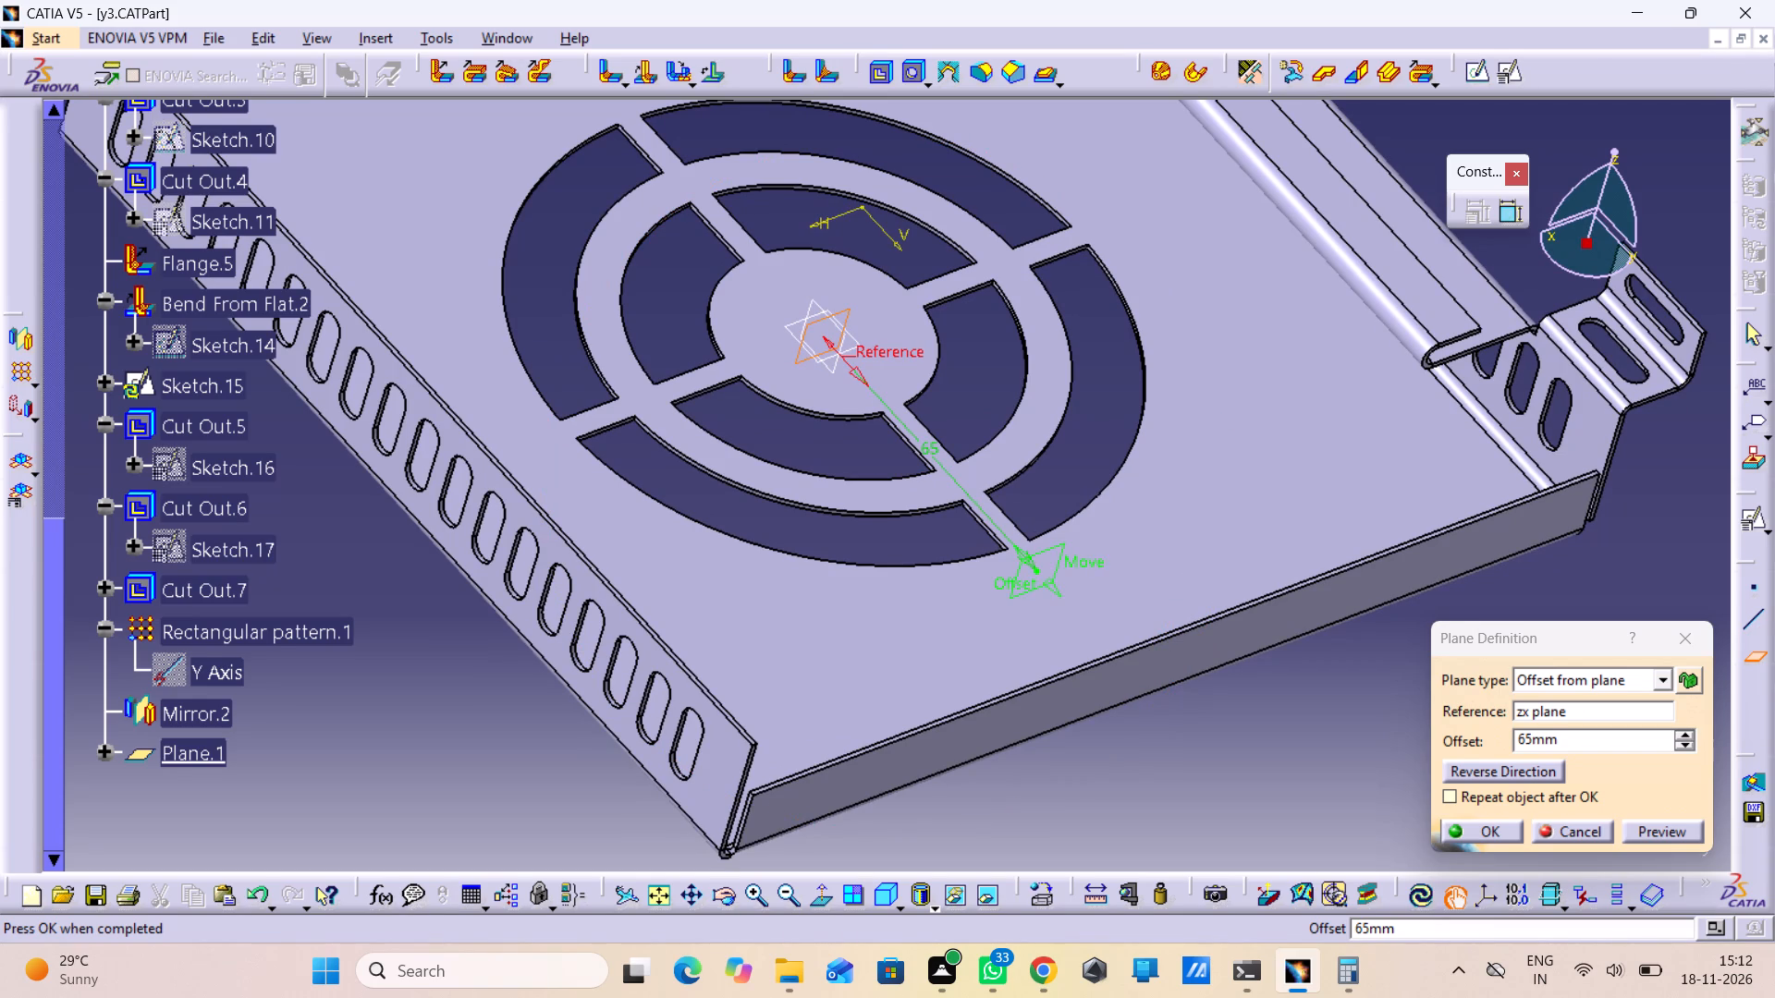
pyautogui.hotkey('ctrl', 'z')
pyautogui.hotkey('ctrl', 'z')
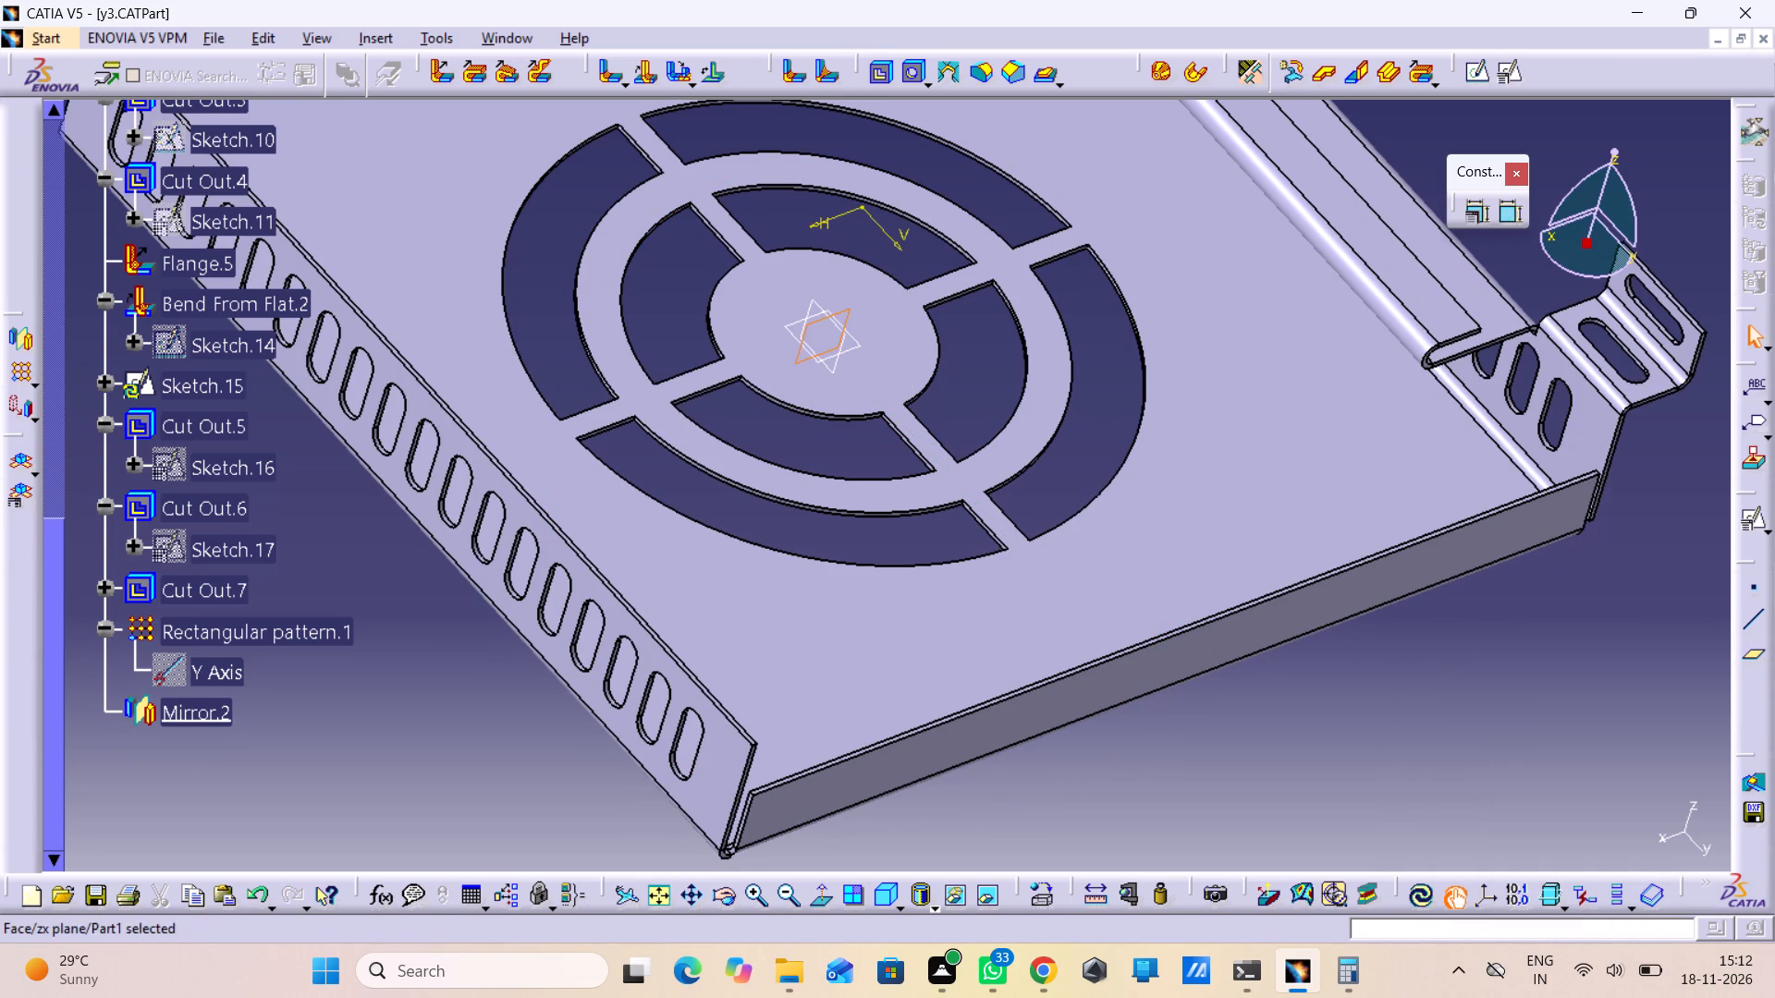
# Create a reference plane offset 65 mm from the yz plane, towards the unhemmed wall with elongated holes.
pyautogui.scroll(-1, 1090, 822)
pyautogui.moveTo(1090, 822); pyautogui.dragTo(1038, 831, button='right')
pyautogui.moveTo(1059, 806); pyautogui.dragTo(1003, 801, button='middle')
pyautogui.moveTo(1051, 806); pyautogui.dragTo(1003, 801, button='right')
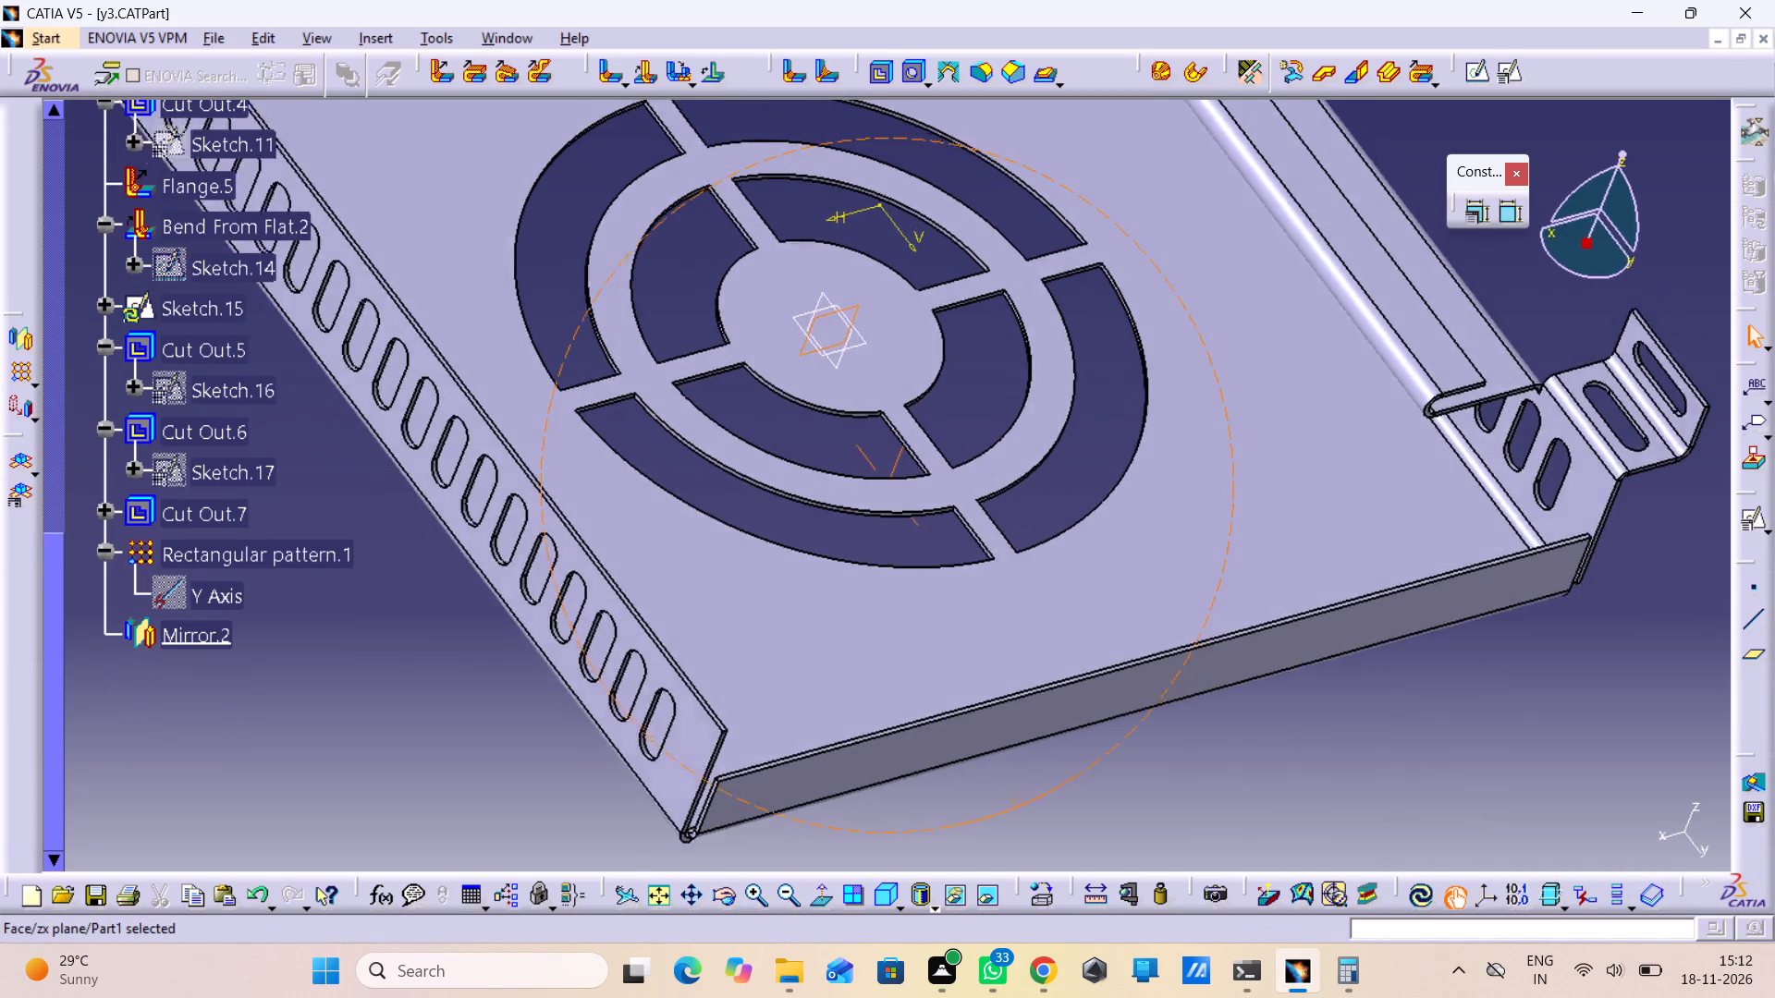
pyautogui.moveTo(1003, 801); pyautogui.dragTo(963, 740, button='right')
pyautogui.moveTo(1003, 801); pyautogui.dragTo(952, 708, button='middle')
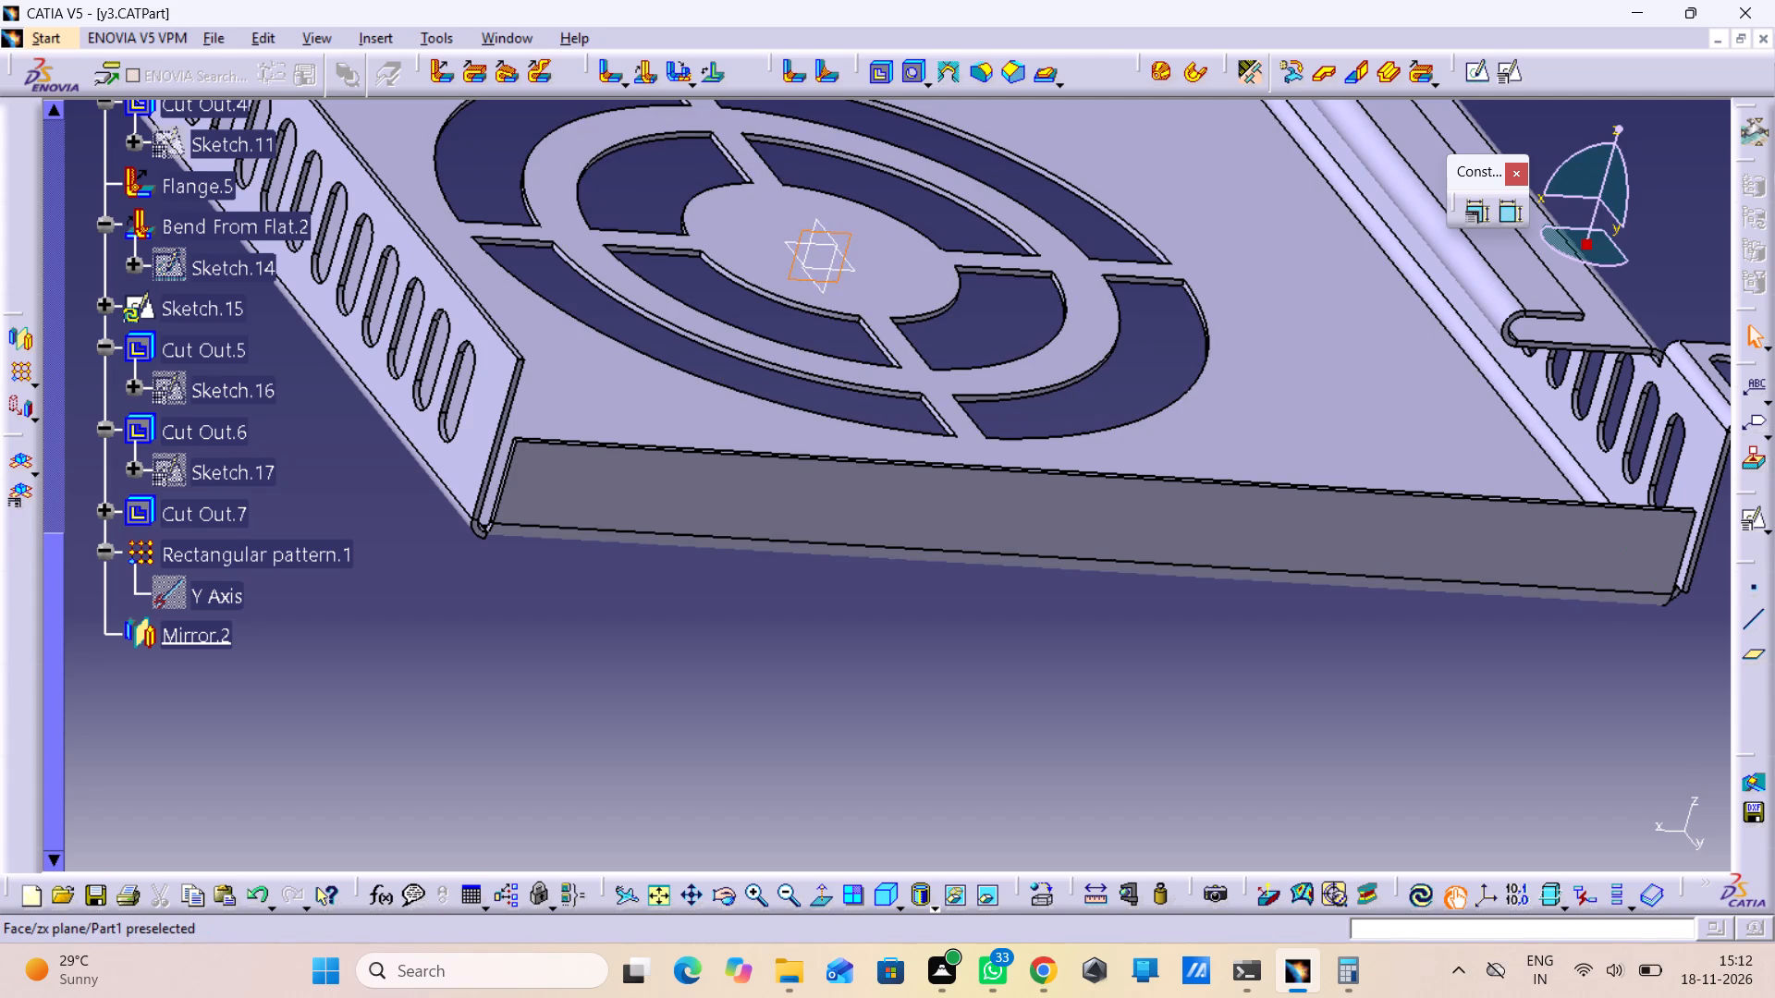
pyautogui.click(824, 256)
pyautogui.click(832, 254)
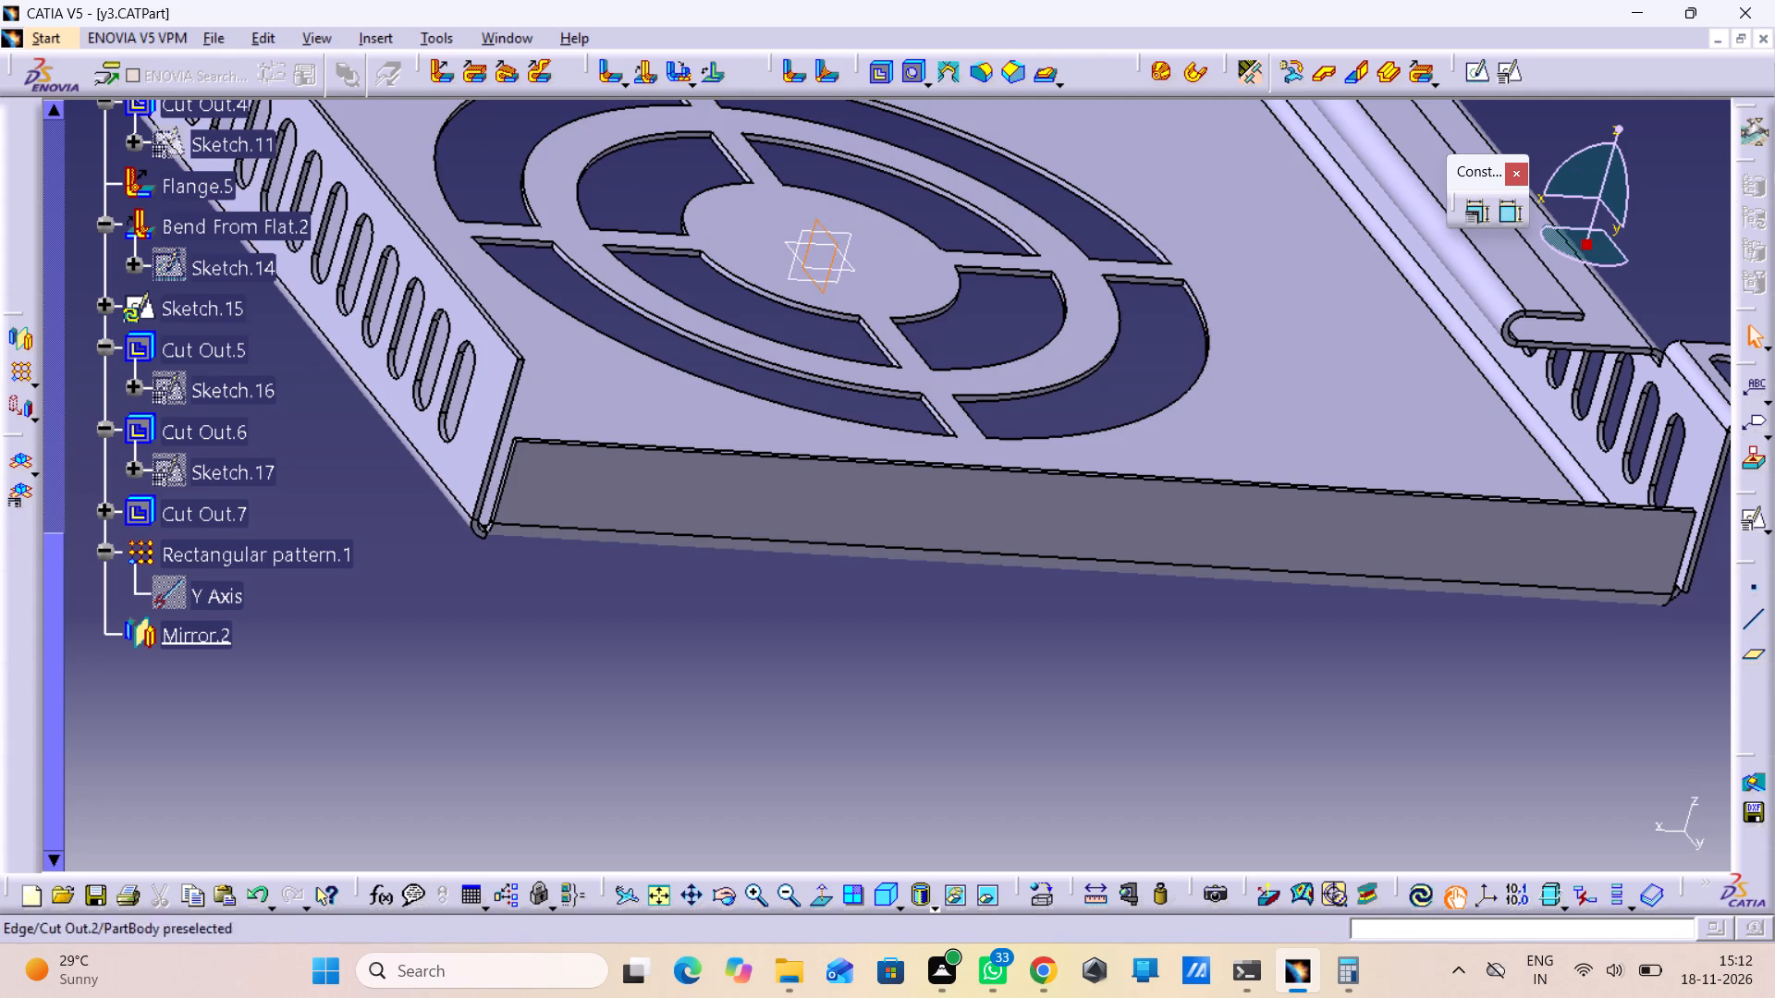
pyautogui.click(1757, 646)
pyautogui.write('65')
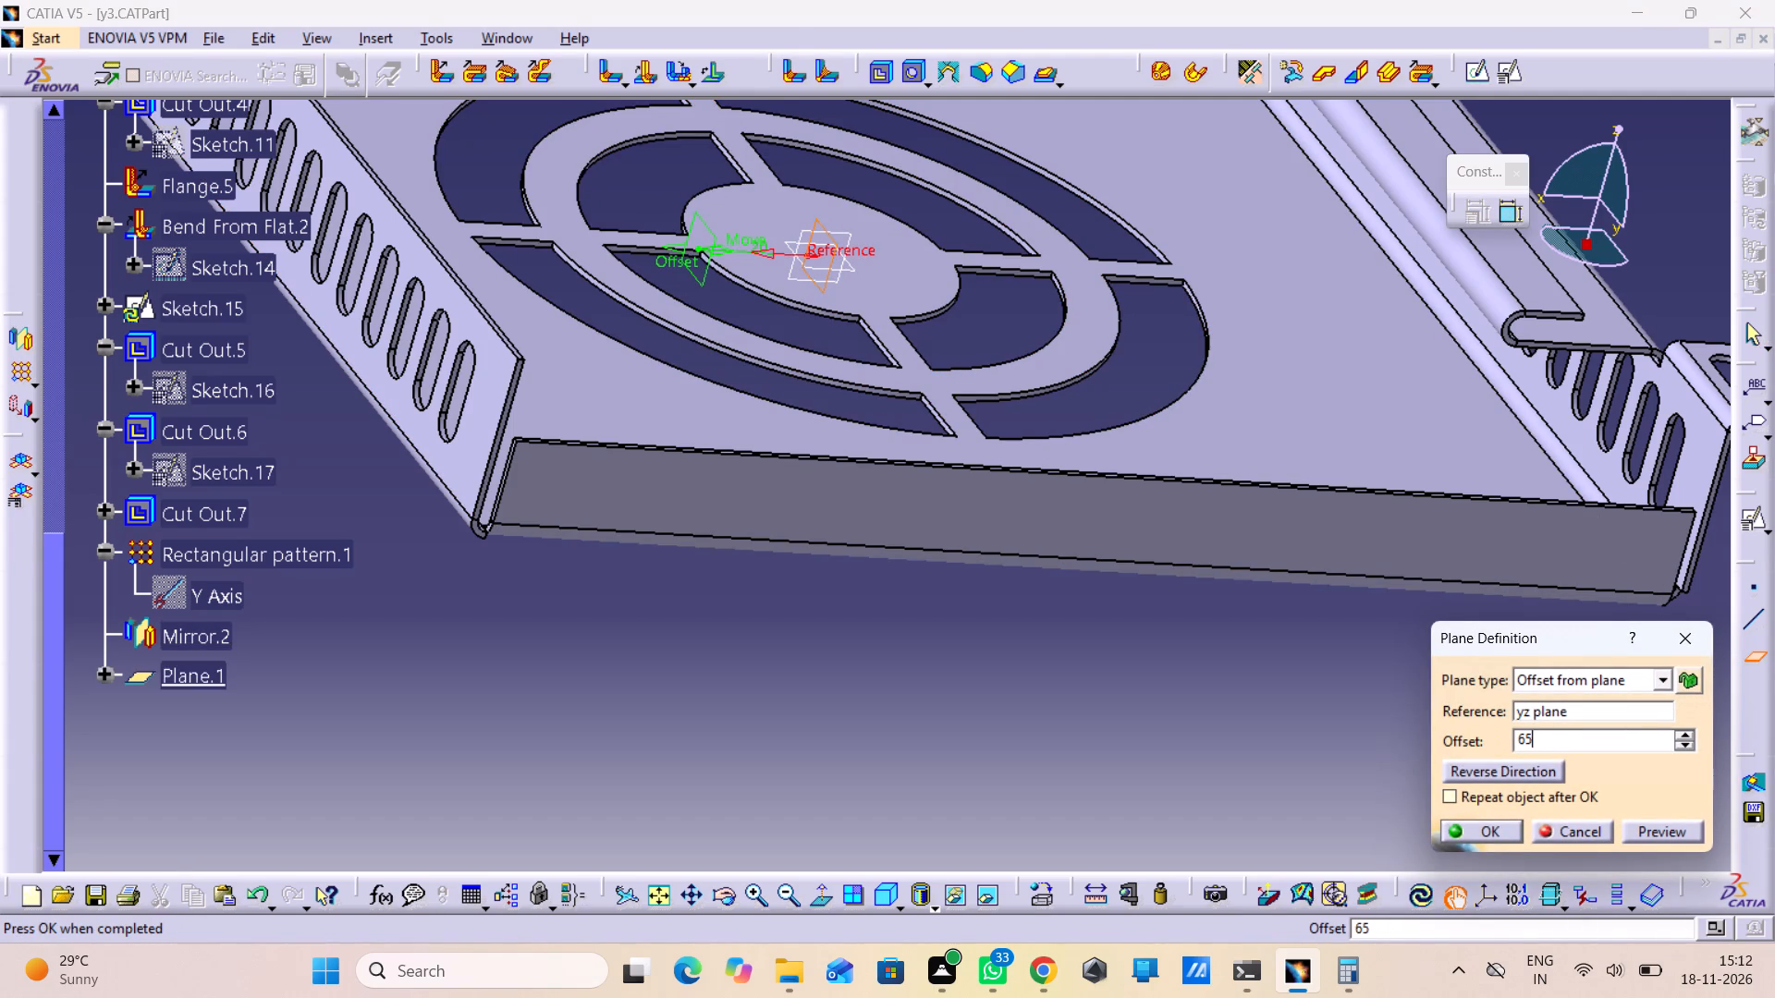
pyautogui.press('Return')
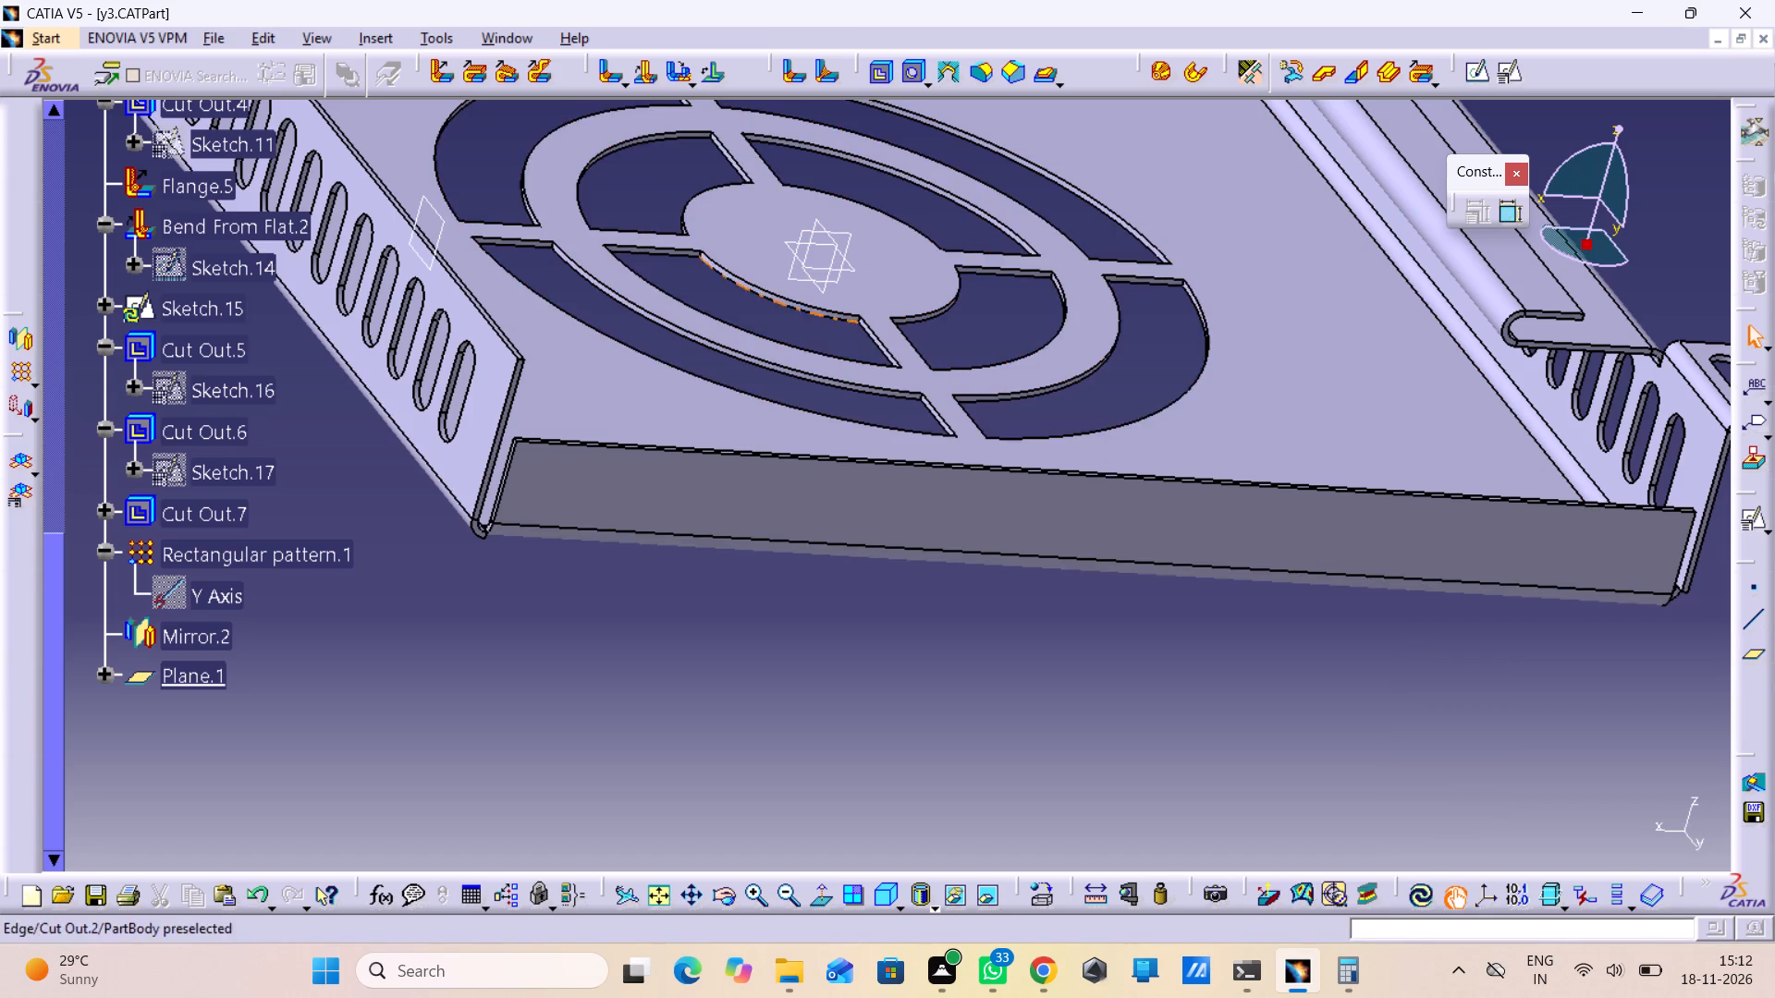
# Create a reference plane offset -65 mm from the yz plane, towards the hemmed wall with elongated holes.
pyautogui.click(825, 276)
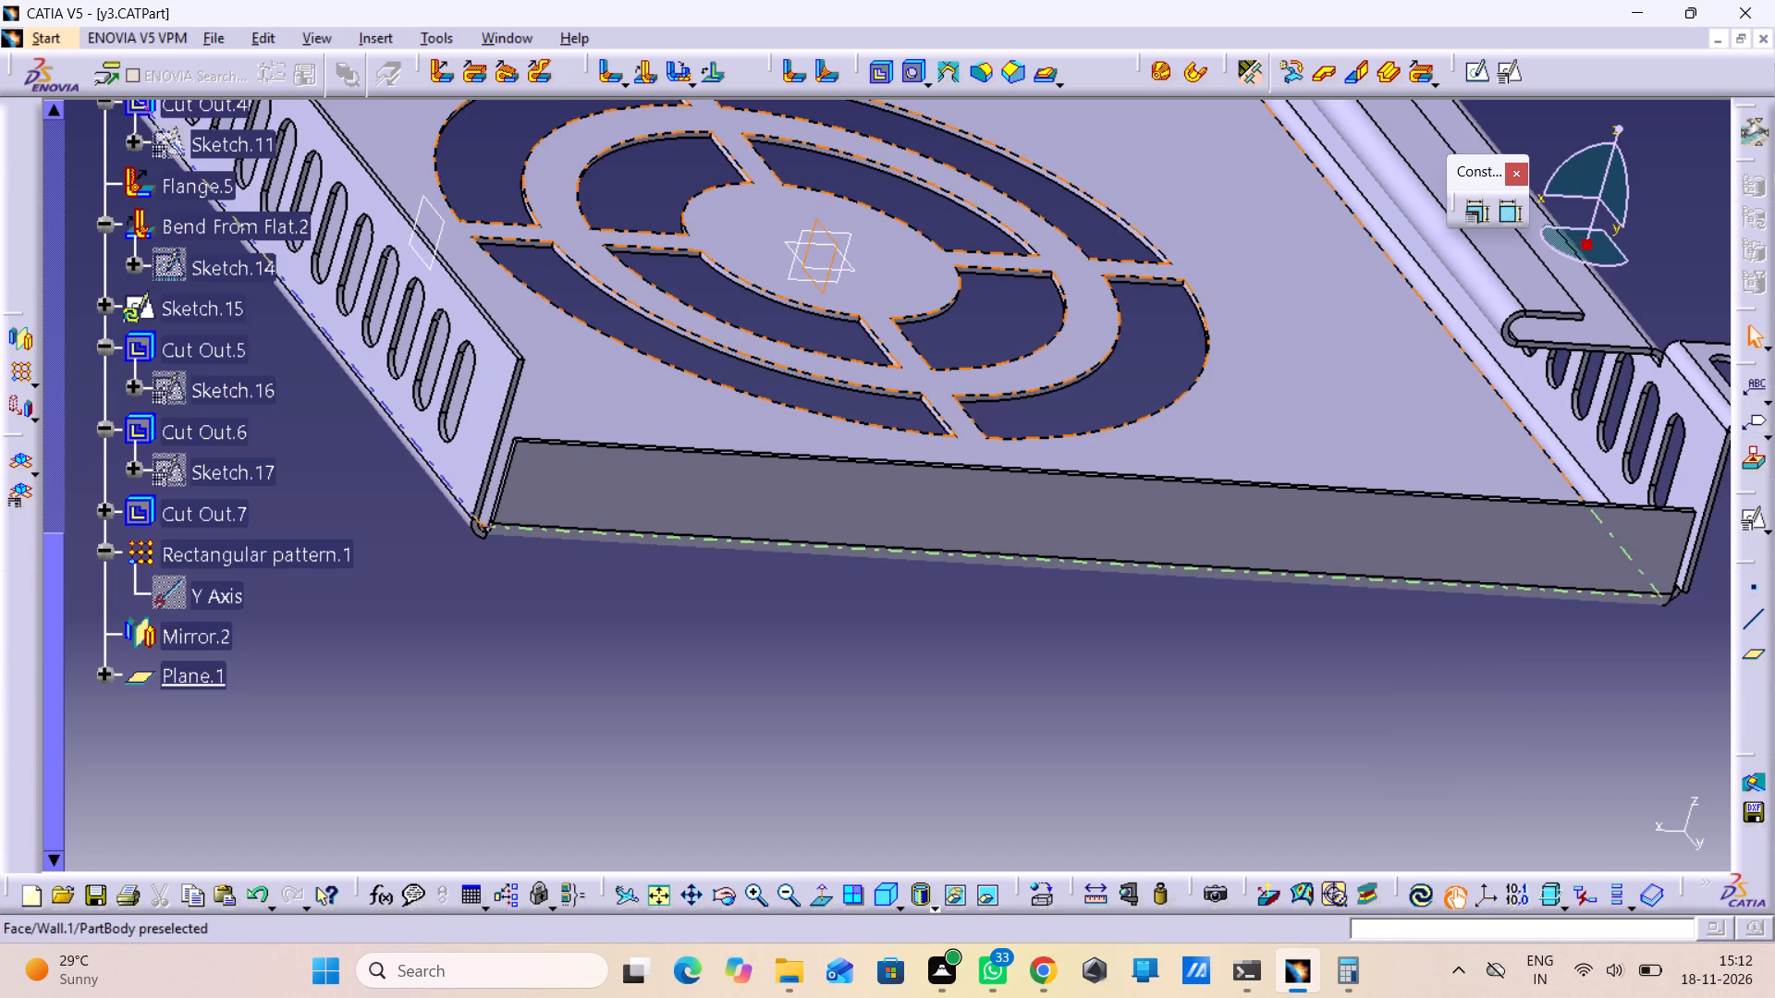
pyautogui.click(1749, 656)
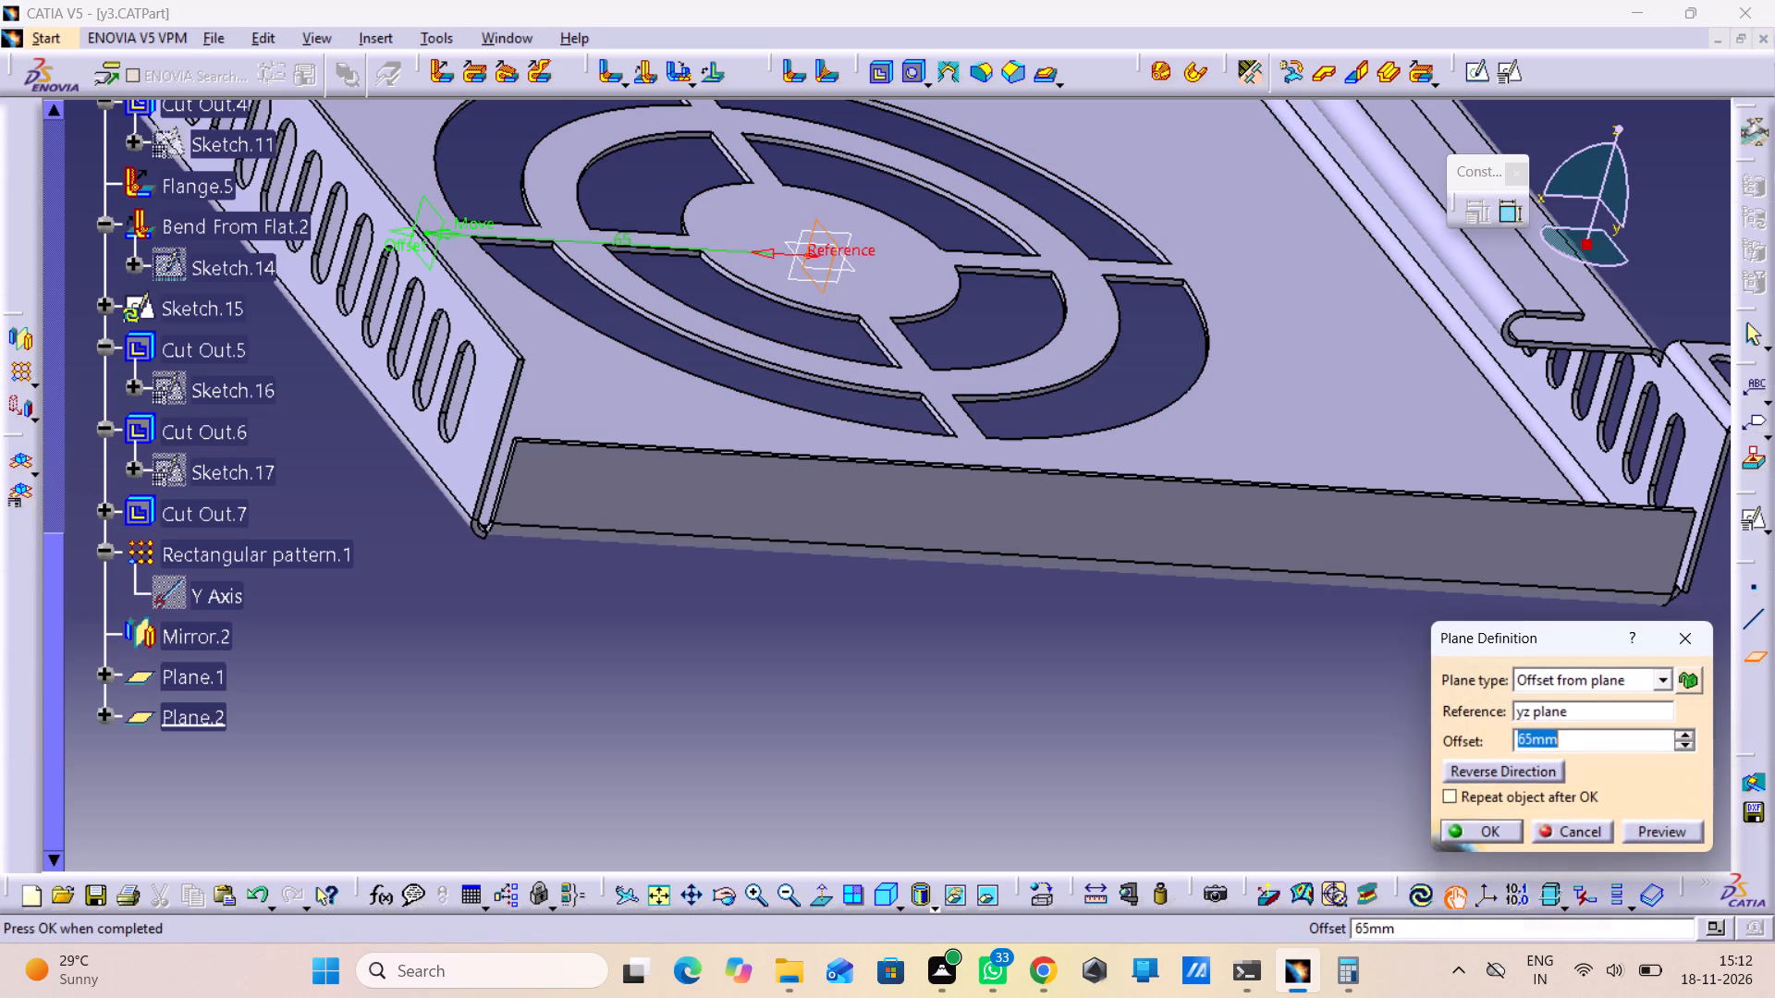
pyautogui.press('-')
pyautogui.write('65')
pyautogui.press('Return')
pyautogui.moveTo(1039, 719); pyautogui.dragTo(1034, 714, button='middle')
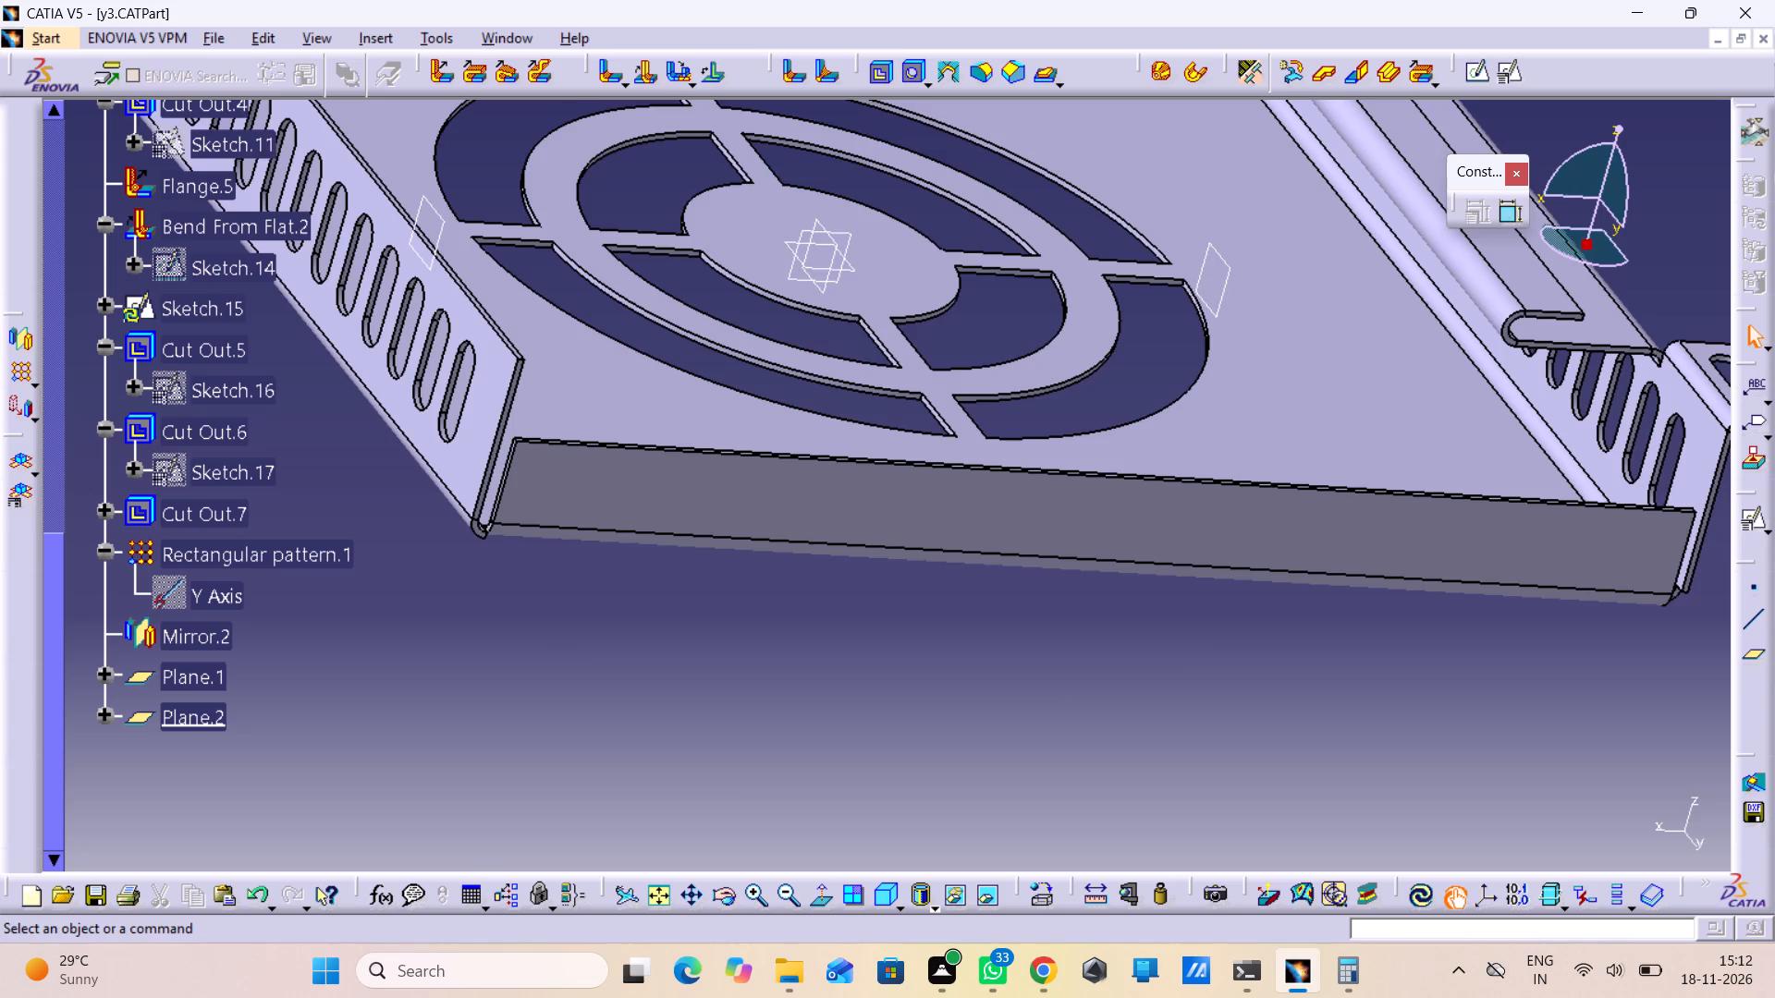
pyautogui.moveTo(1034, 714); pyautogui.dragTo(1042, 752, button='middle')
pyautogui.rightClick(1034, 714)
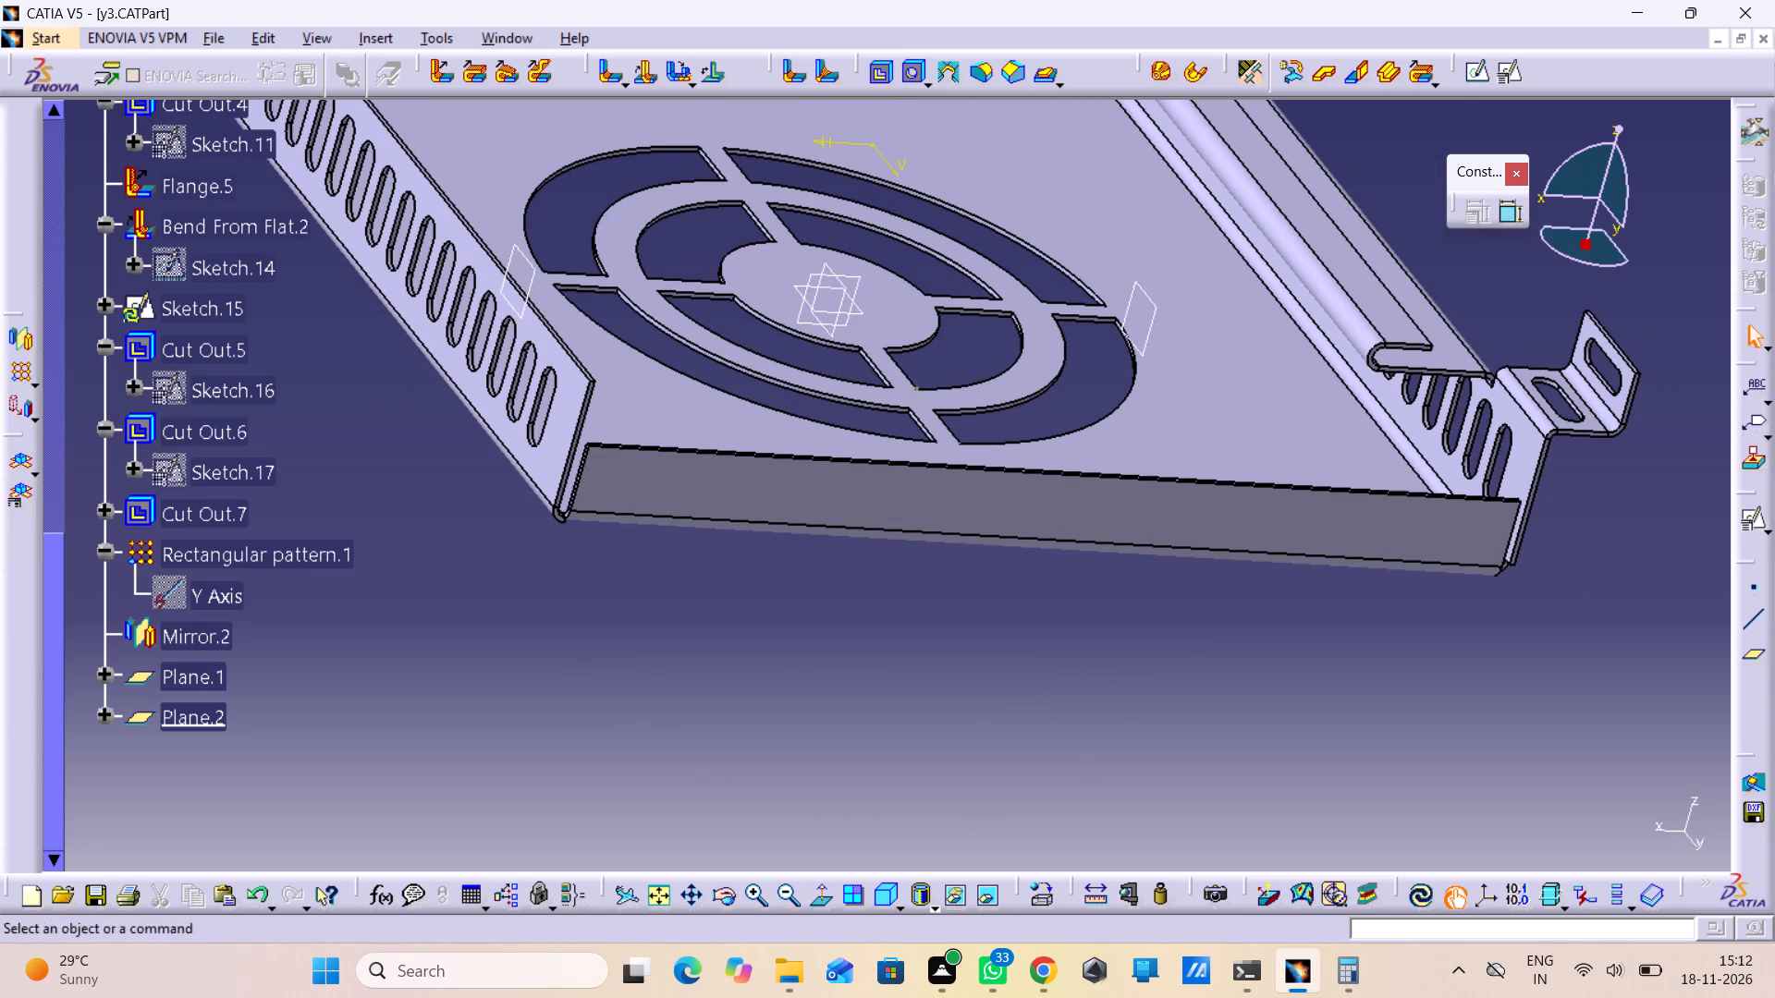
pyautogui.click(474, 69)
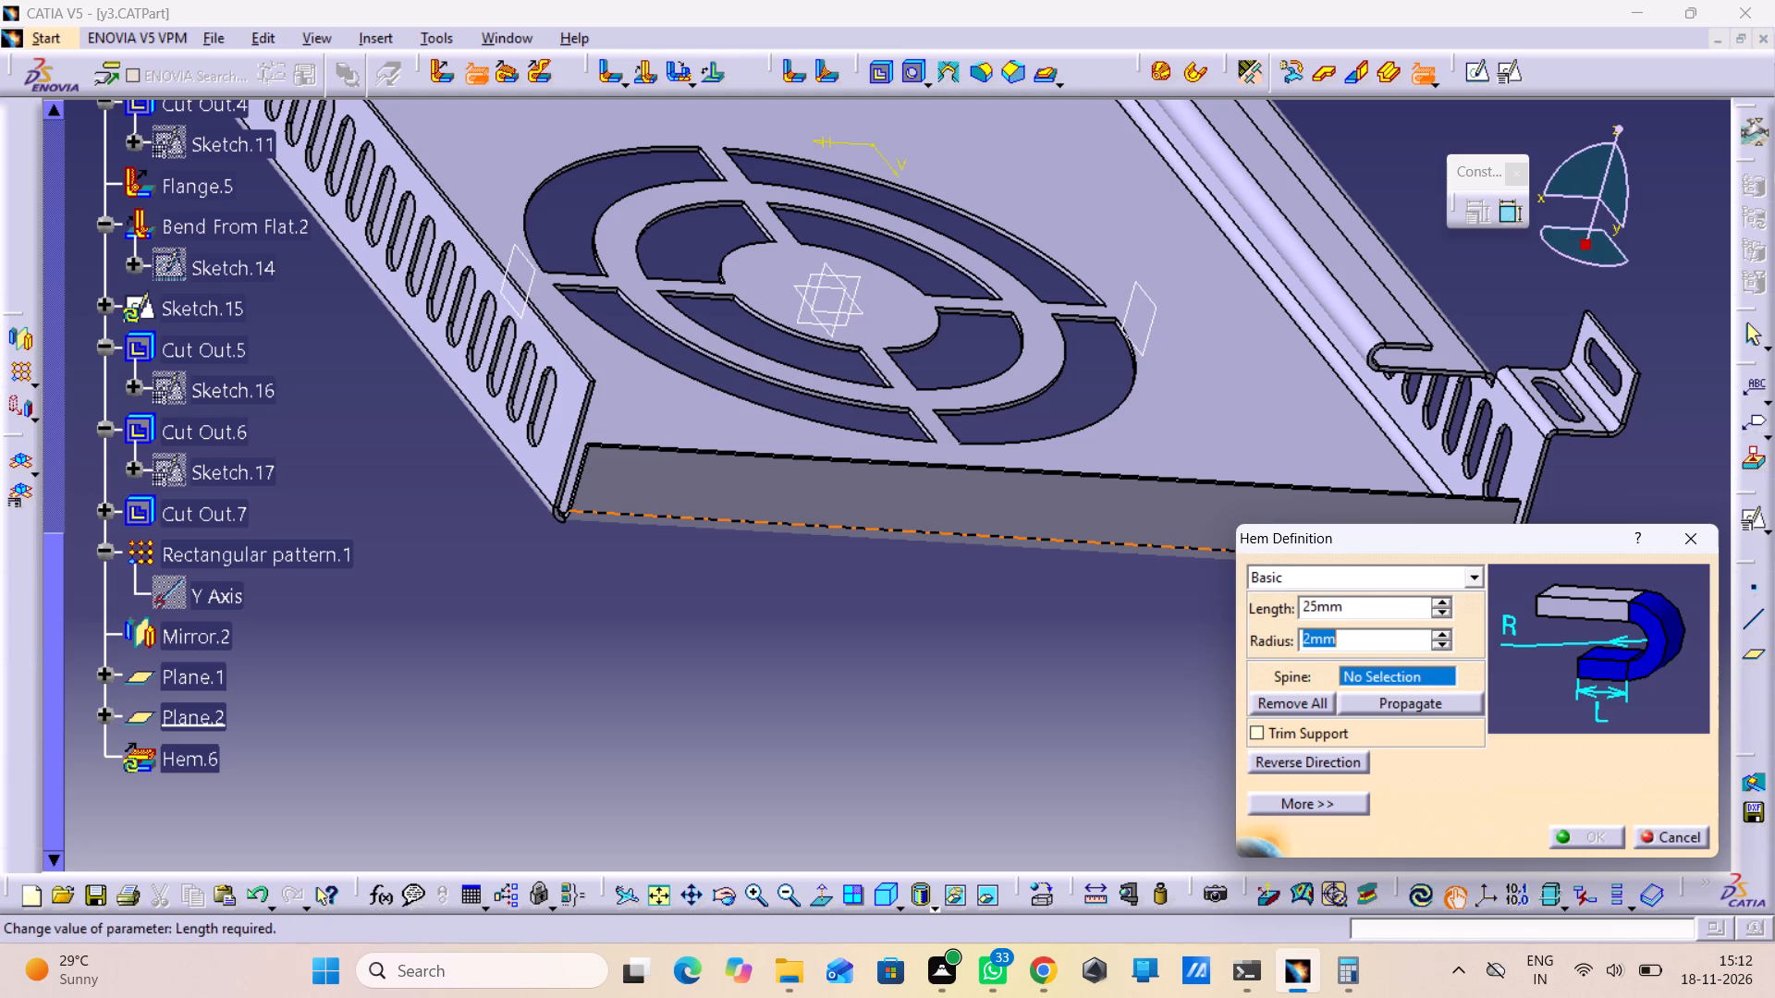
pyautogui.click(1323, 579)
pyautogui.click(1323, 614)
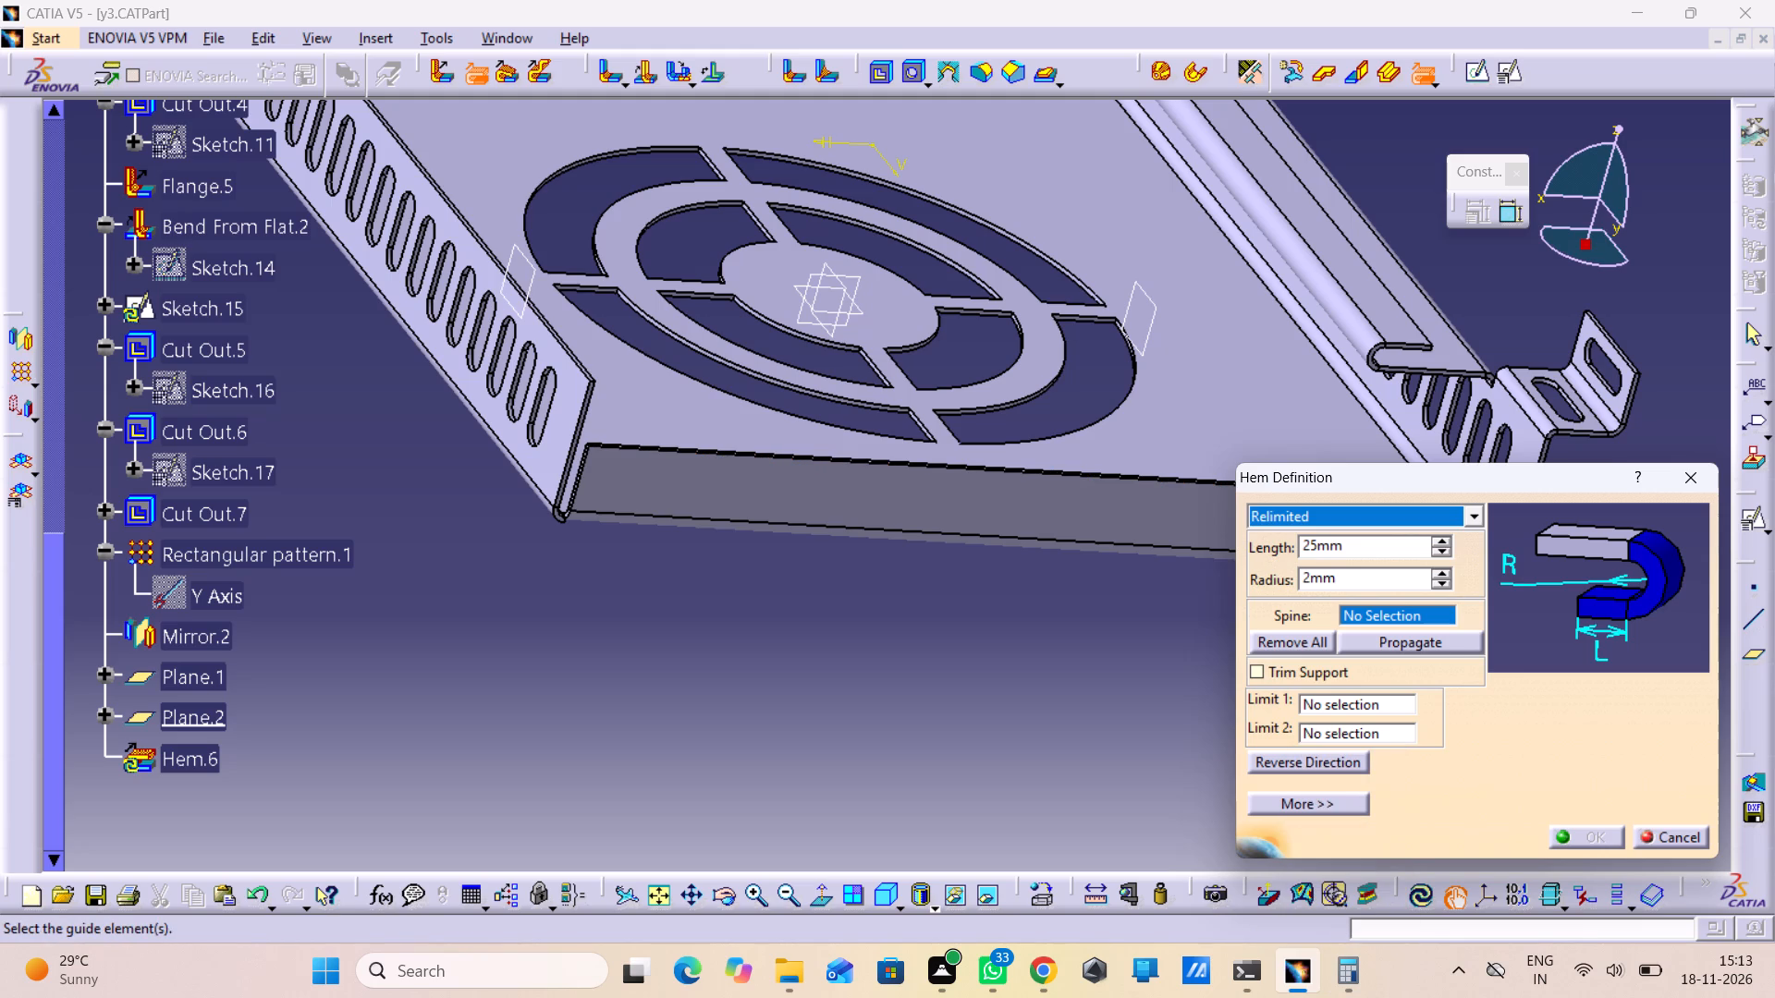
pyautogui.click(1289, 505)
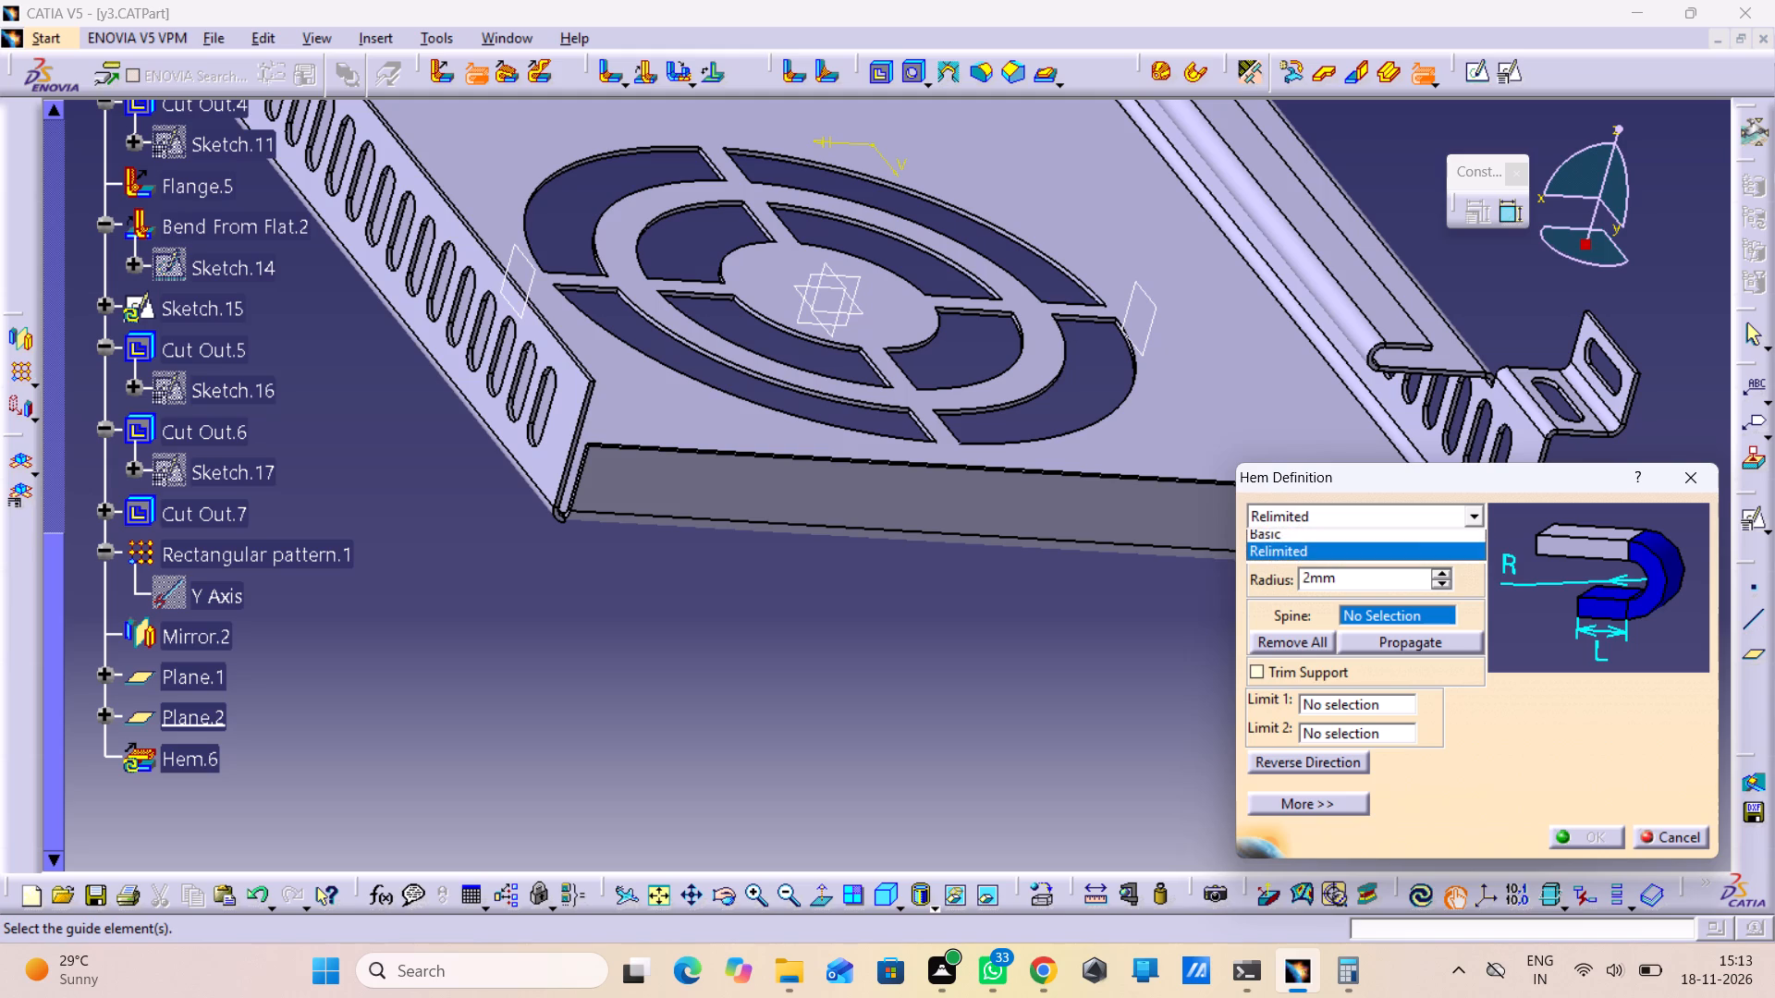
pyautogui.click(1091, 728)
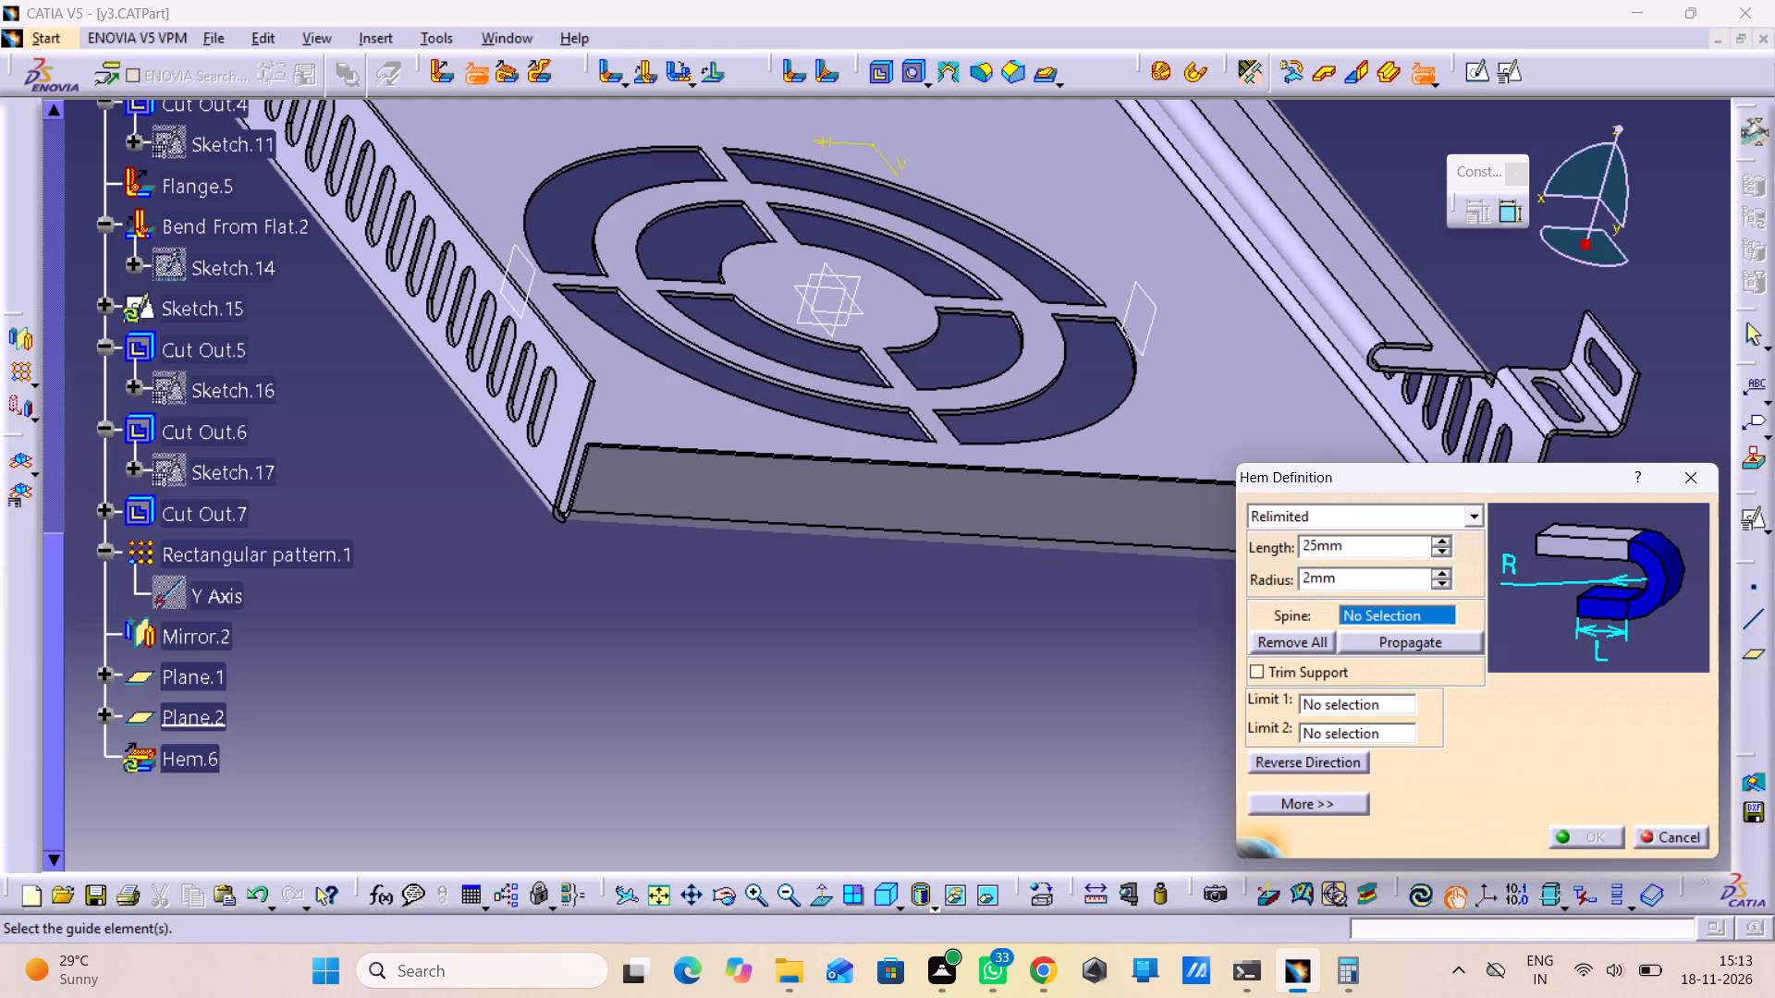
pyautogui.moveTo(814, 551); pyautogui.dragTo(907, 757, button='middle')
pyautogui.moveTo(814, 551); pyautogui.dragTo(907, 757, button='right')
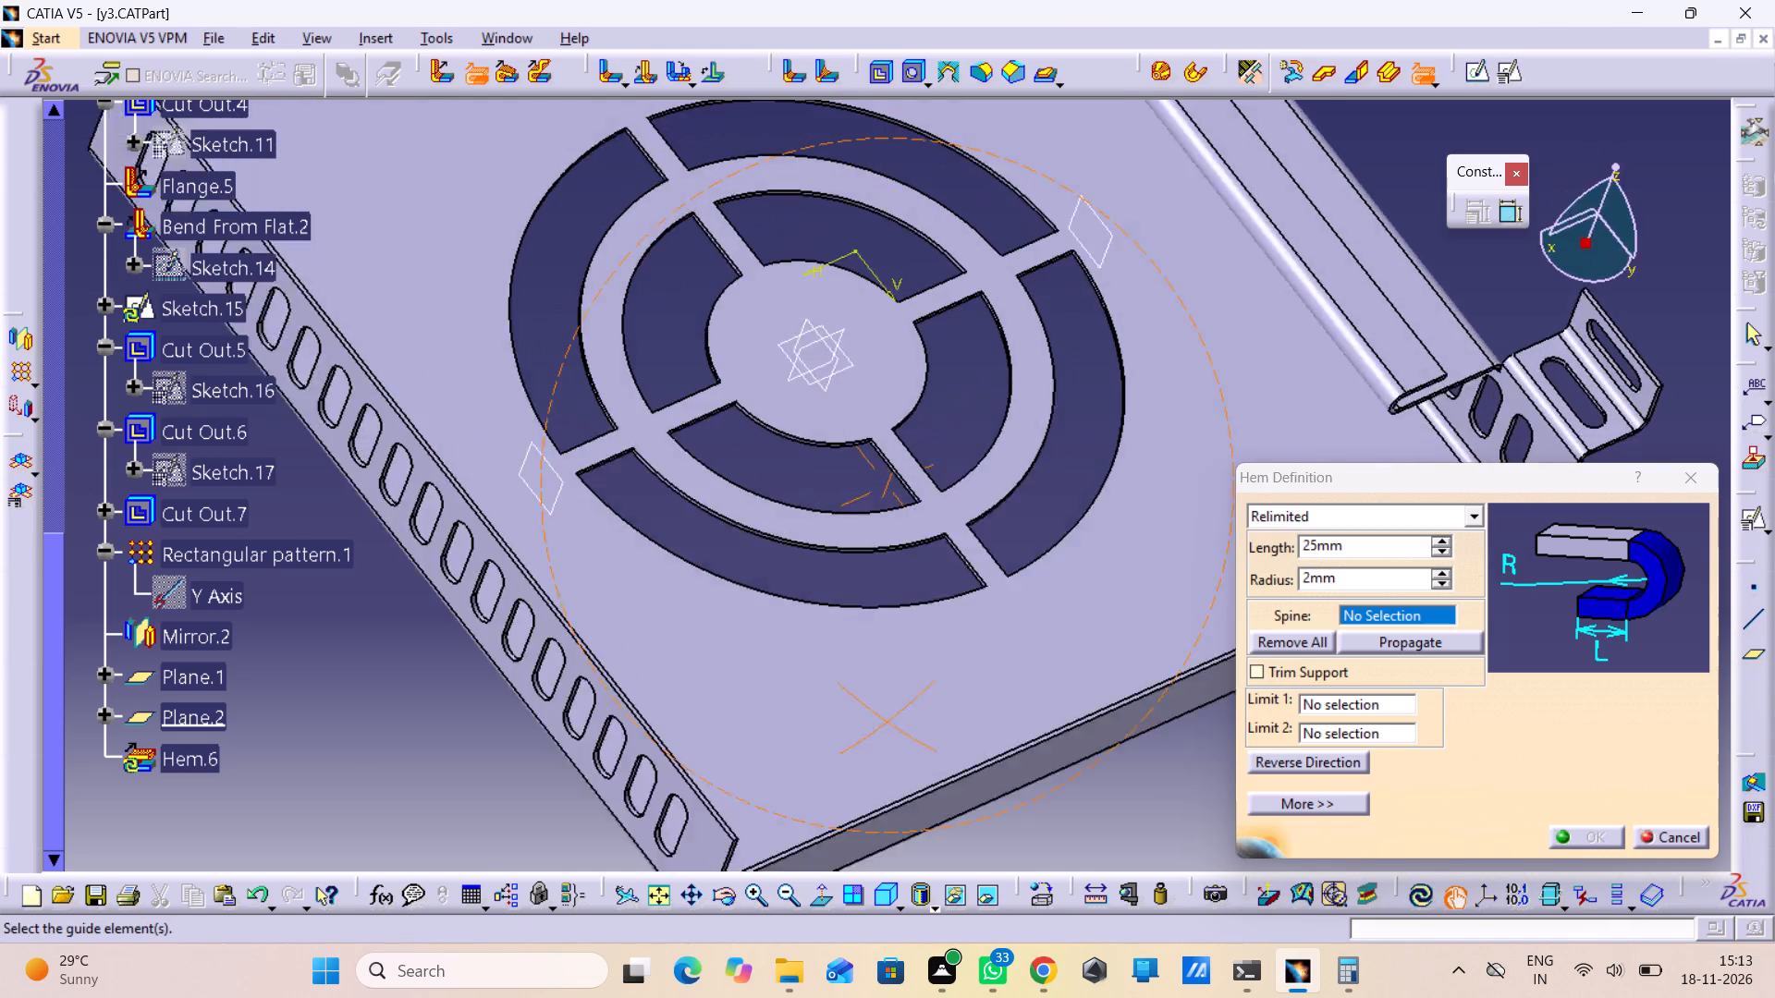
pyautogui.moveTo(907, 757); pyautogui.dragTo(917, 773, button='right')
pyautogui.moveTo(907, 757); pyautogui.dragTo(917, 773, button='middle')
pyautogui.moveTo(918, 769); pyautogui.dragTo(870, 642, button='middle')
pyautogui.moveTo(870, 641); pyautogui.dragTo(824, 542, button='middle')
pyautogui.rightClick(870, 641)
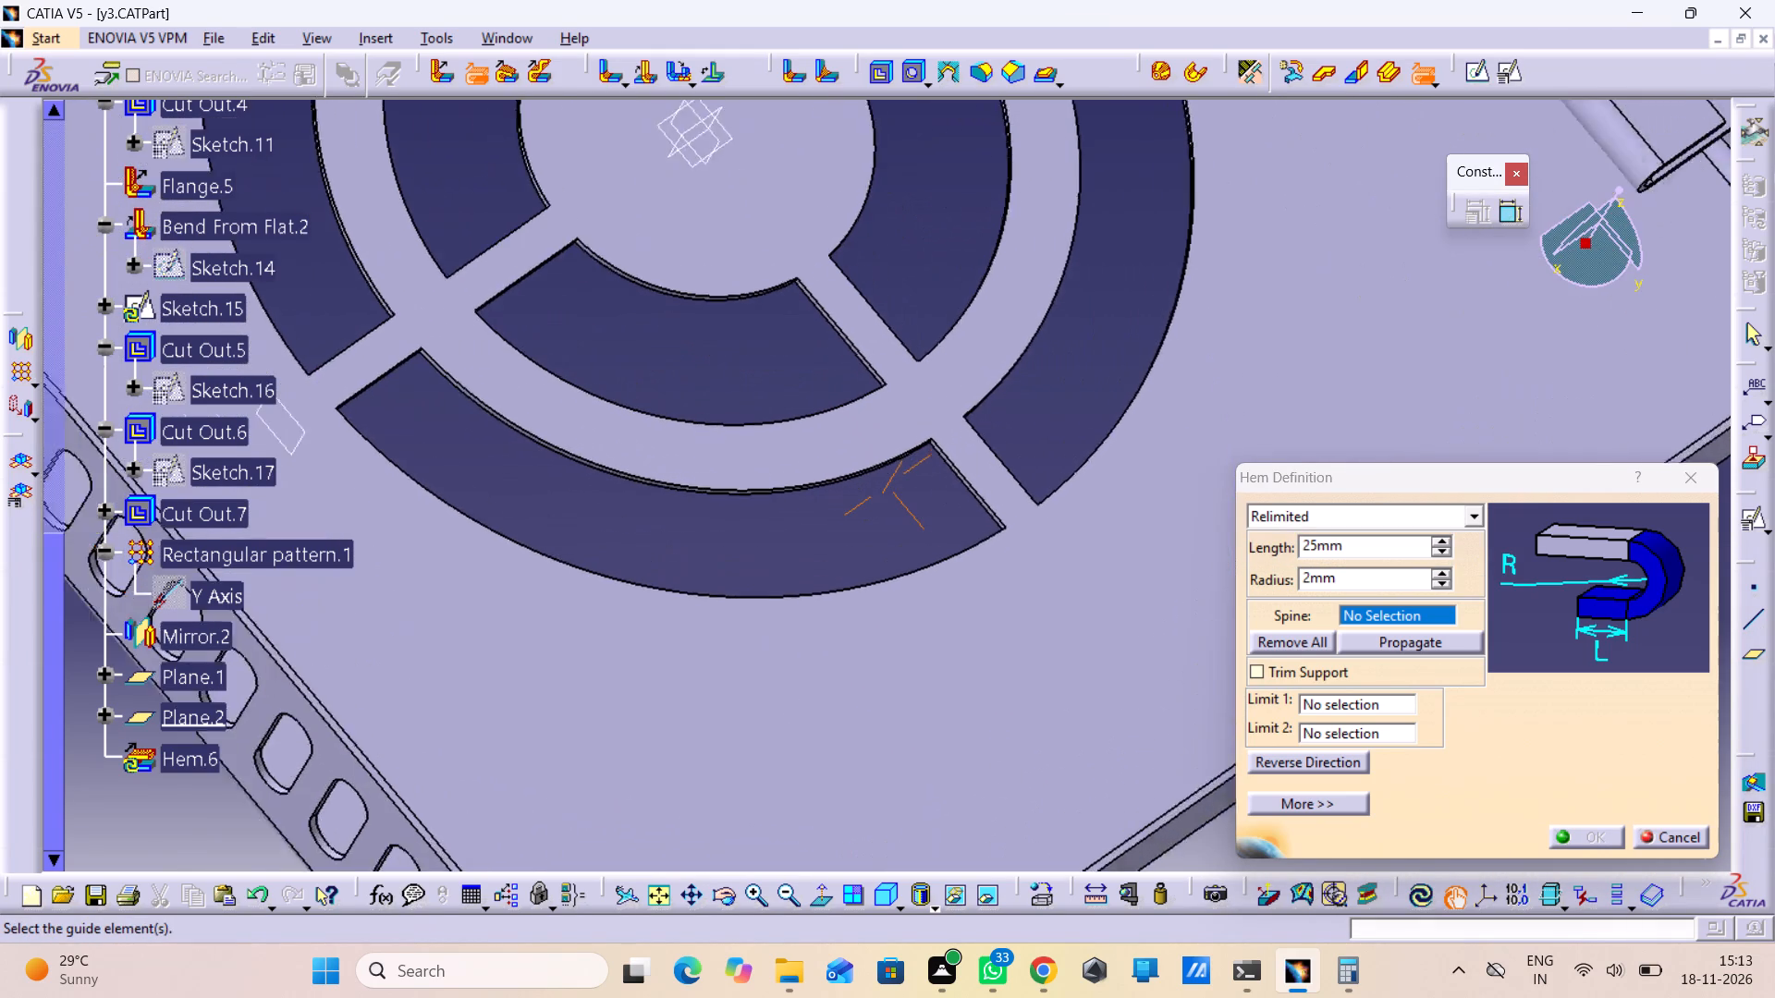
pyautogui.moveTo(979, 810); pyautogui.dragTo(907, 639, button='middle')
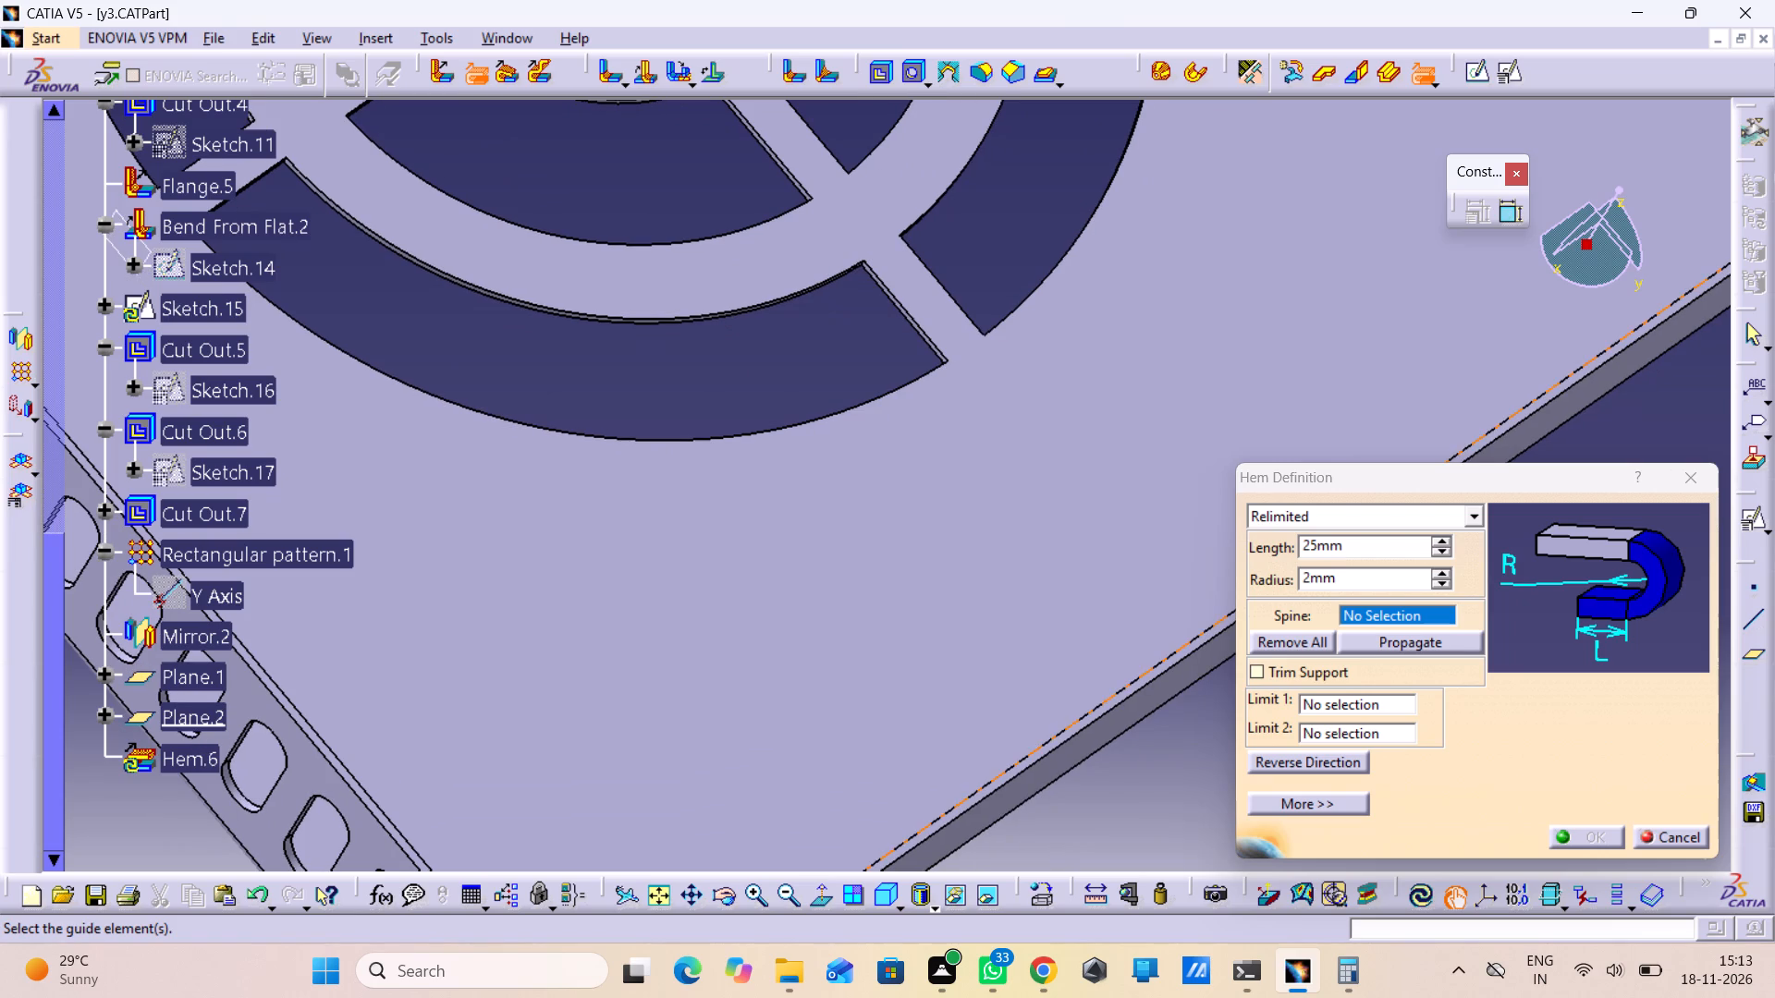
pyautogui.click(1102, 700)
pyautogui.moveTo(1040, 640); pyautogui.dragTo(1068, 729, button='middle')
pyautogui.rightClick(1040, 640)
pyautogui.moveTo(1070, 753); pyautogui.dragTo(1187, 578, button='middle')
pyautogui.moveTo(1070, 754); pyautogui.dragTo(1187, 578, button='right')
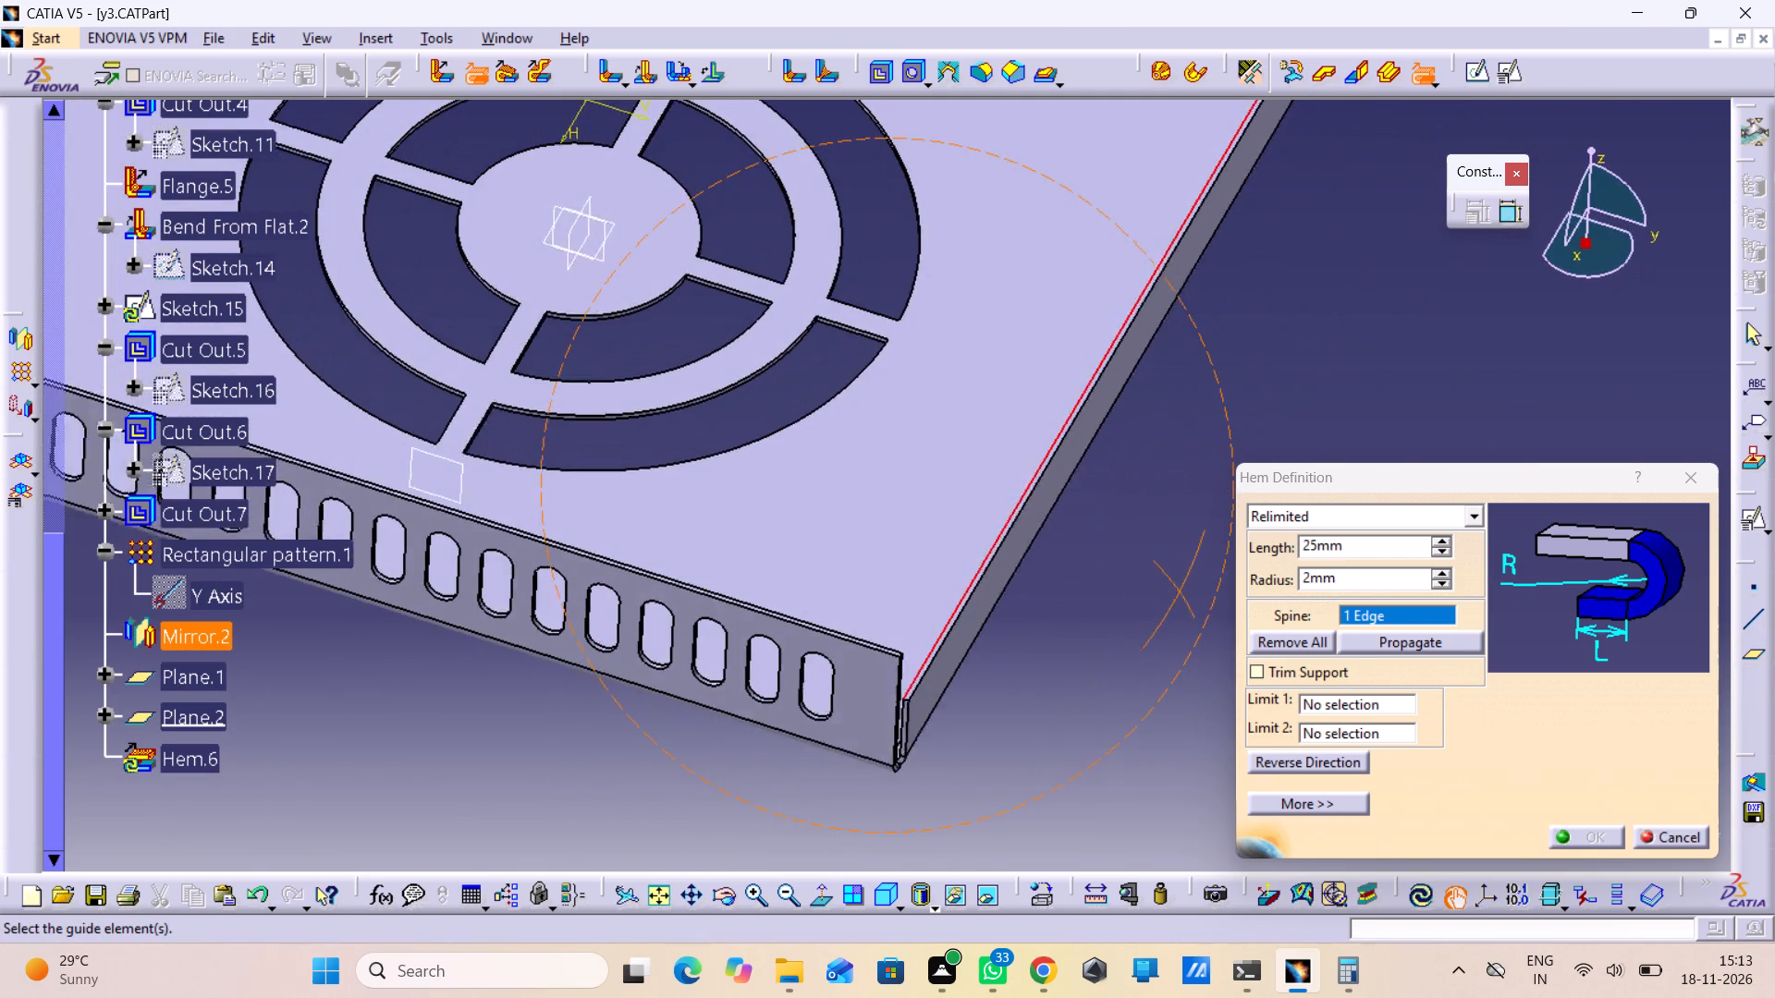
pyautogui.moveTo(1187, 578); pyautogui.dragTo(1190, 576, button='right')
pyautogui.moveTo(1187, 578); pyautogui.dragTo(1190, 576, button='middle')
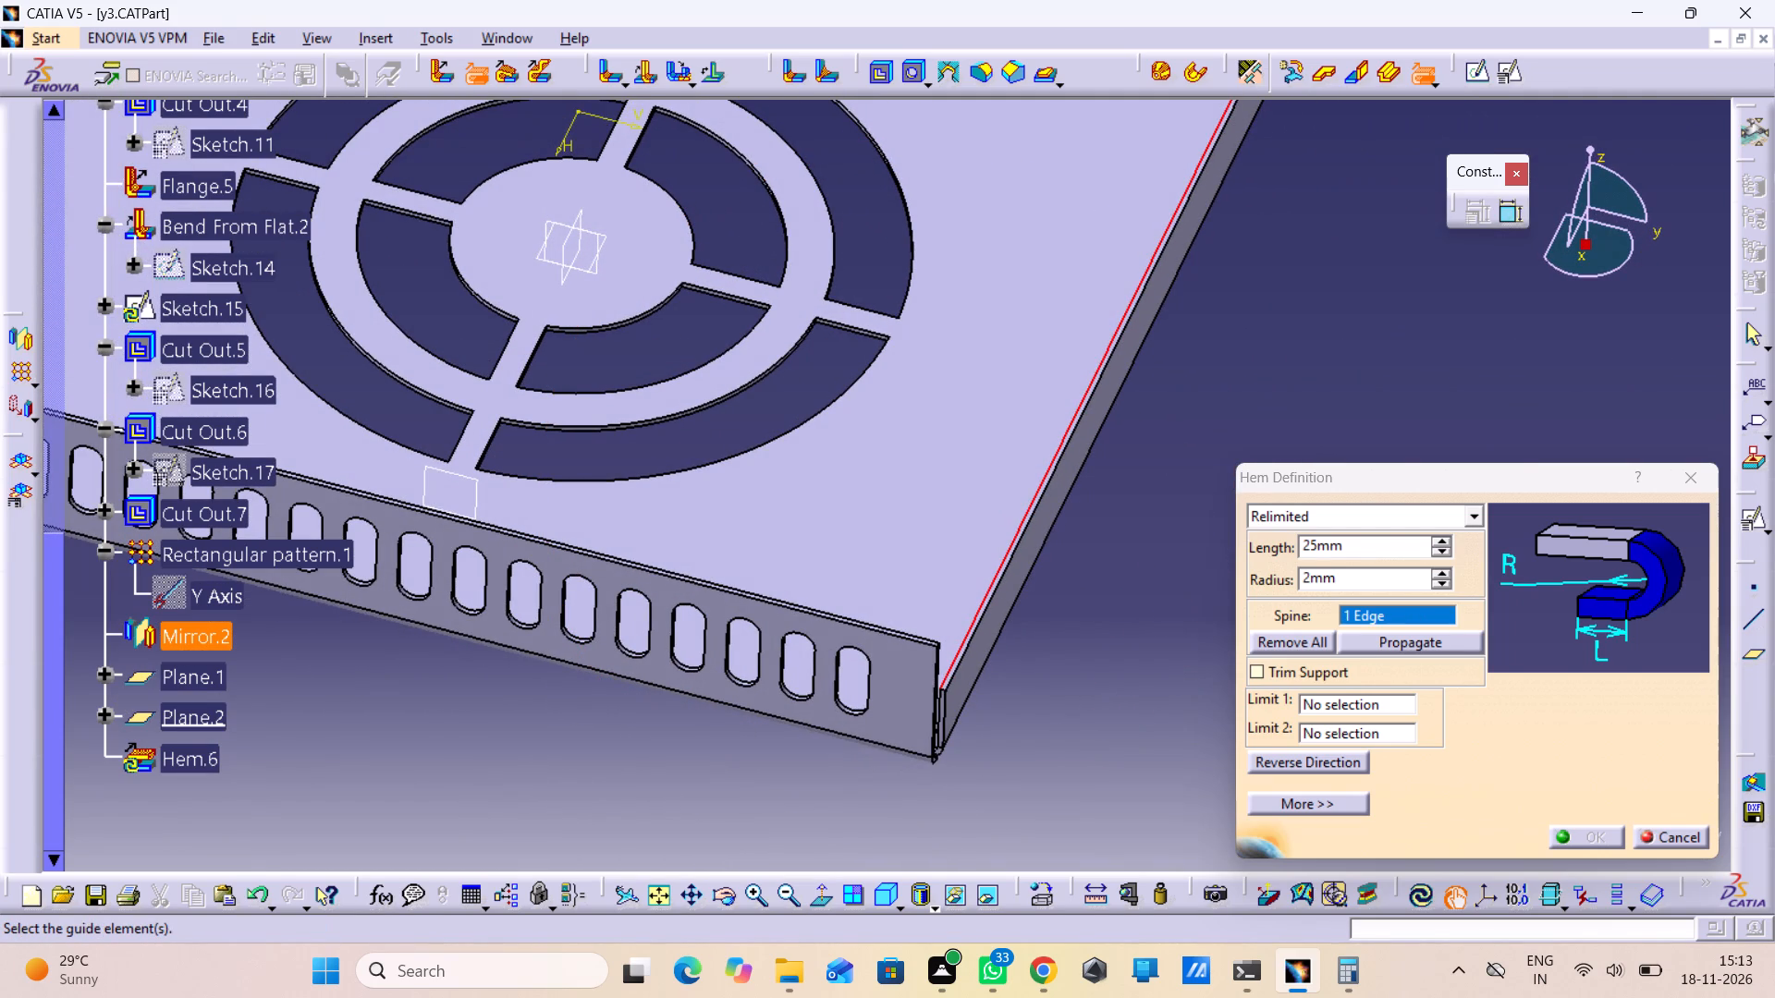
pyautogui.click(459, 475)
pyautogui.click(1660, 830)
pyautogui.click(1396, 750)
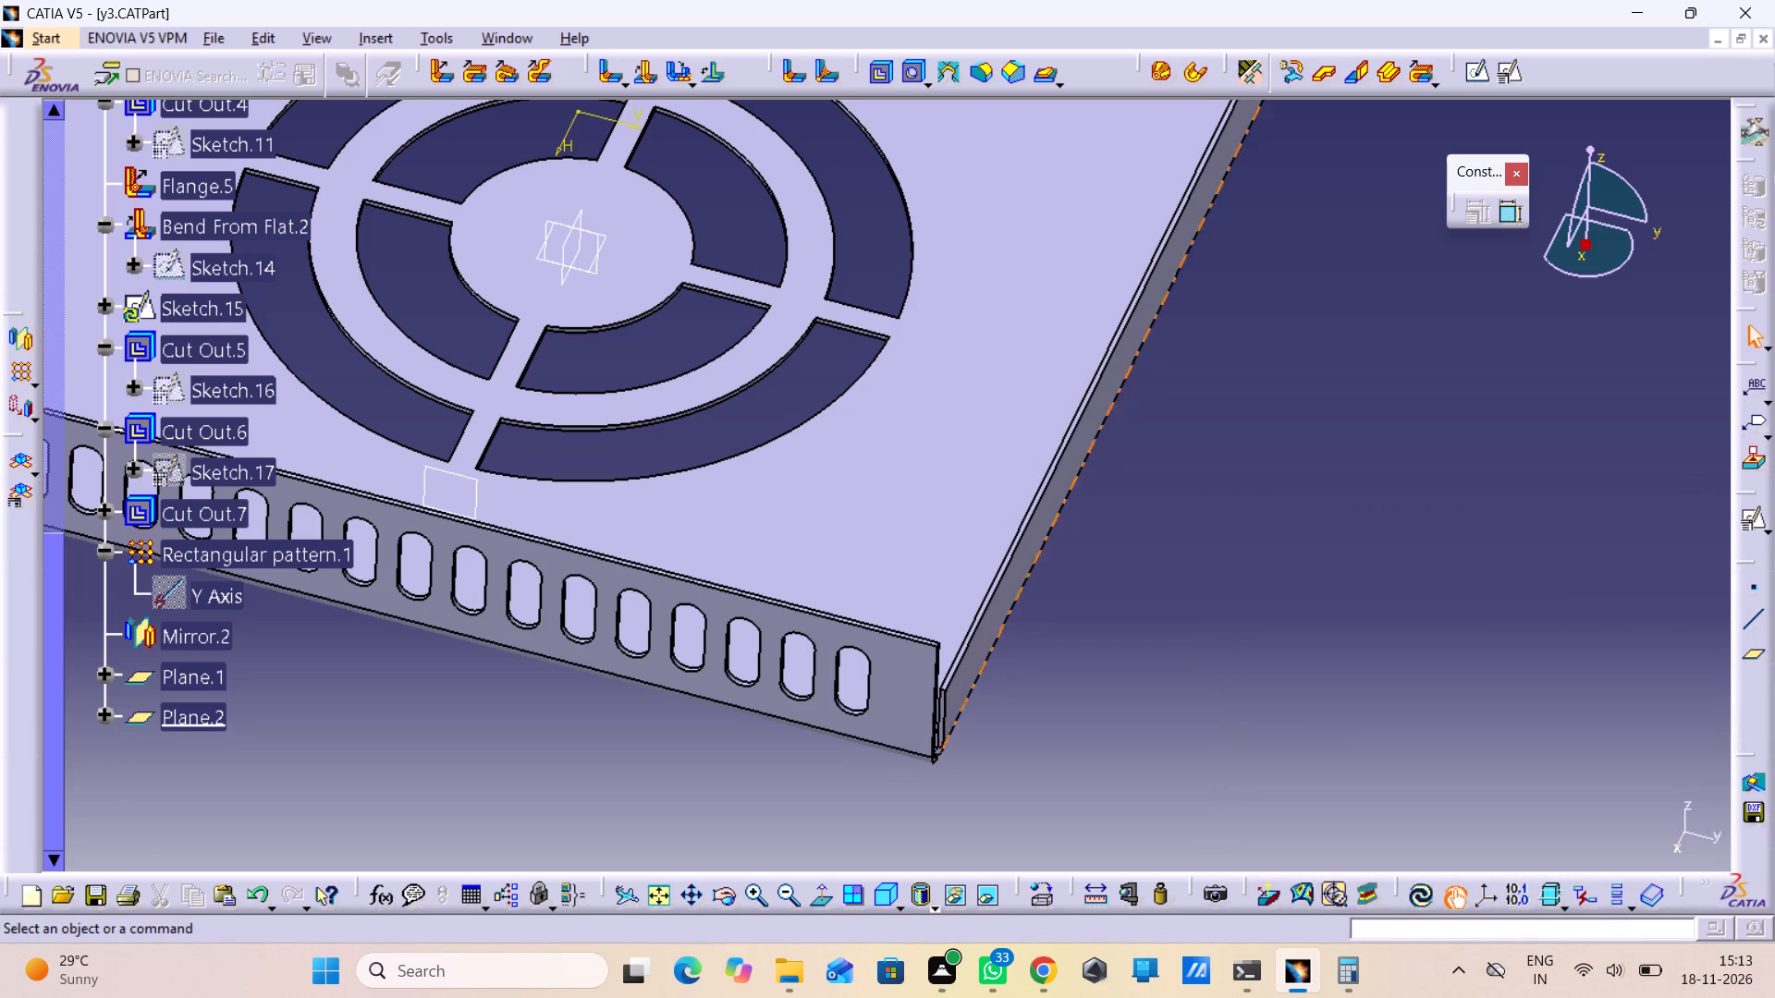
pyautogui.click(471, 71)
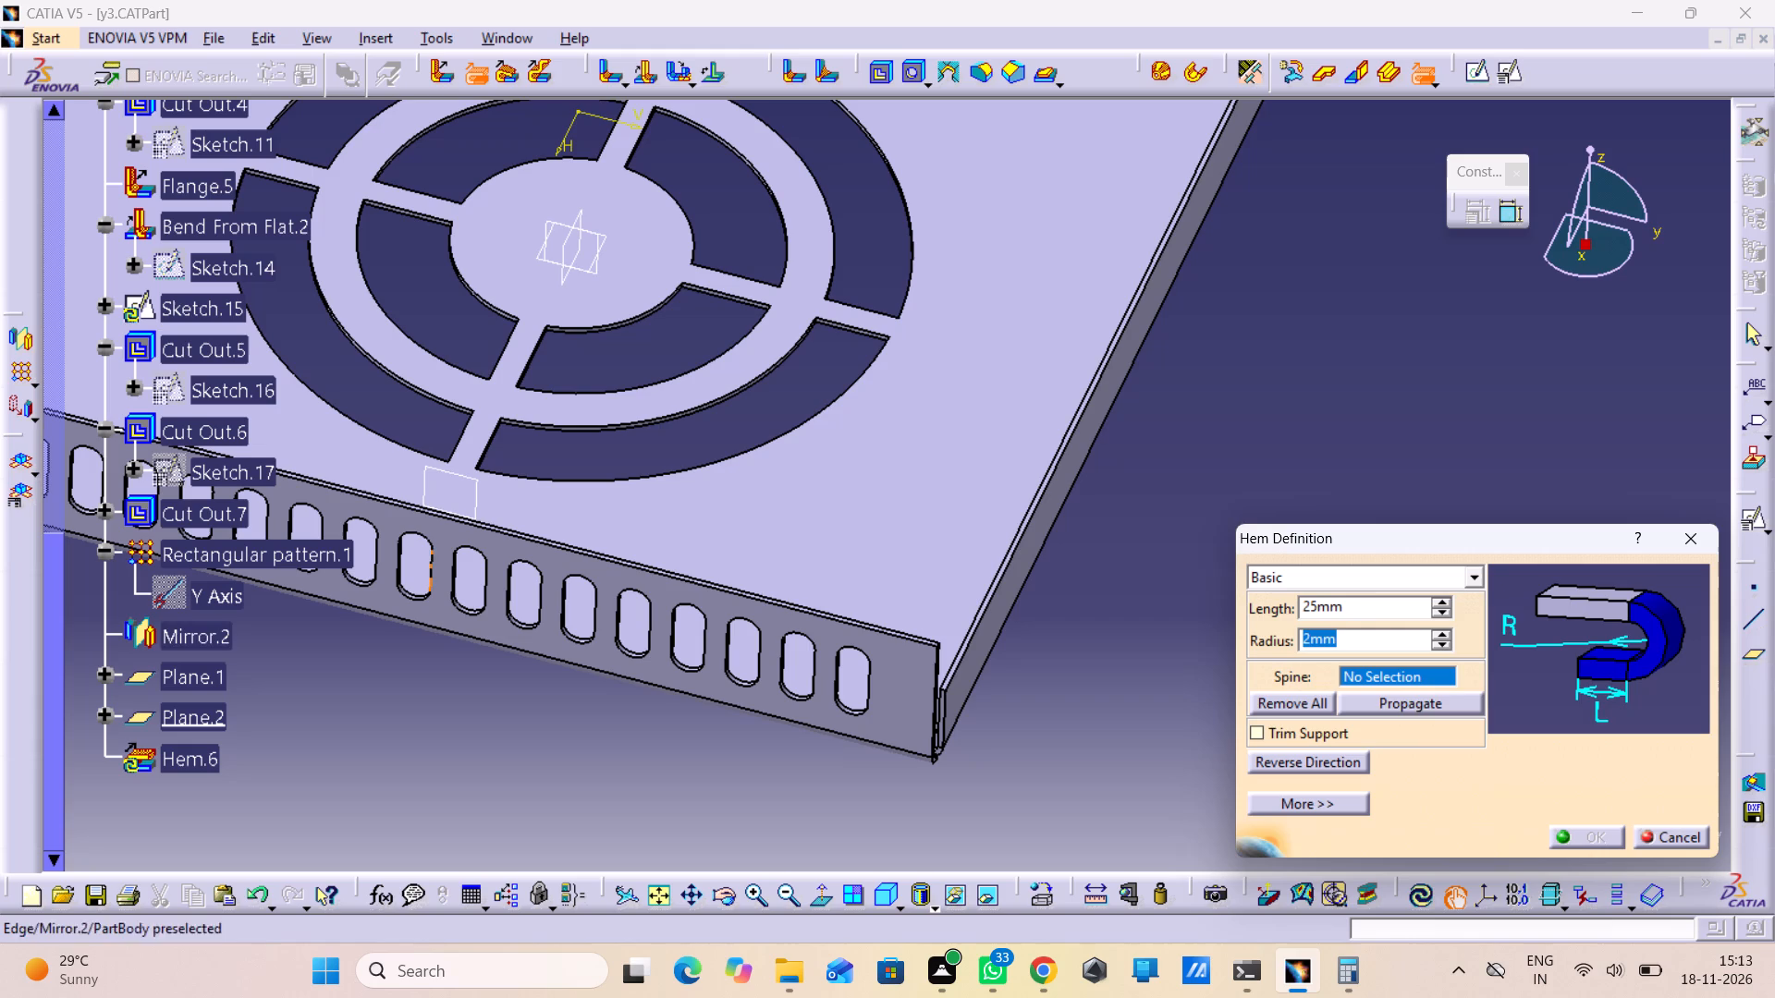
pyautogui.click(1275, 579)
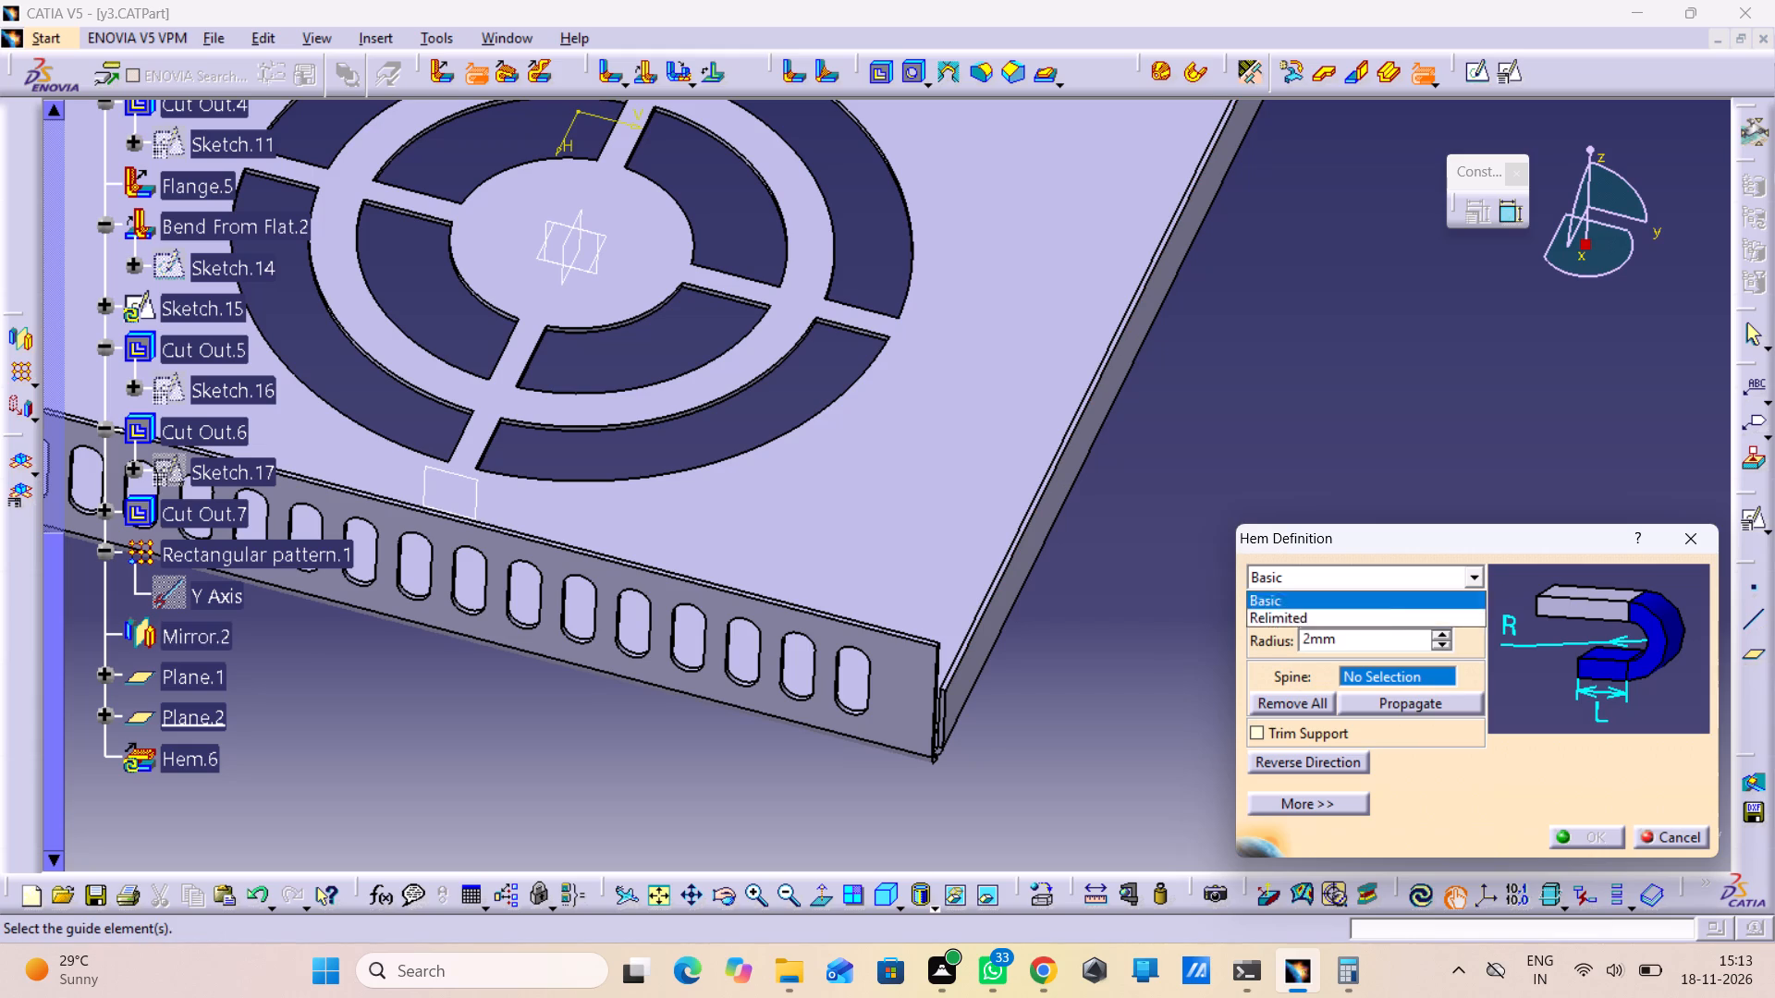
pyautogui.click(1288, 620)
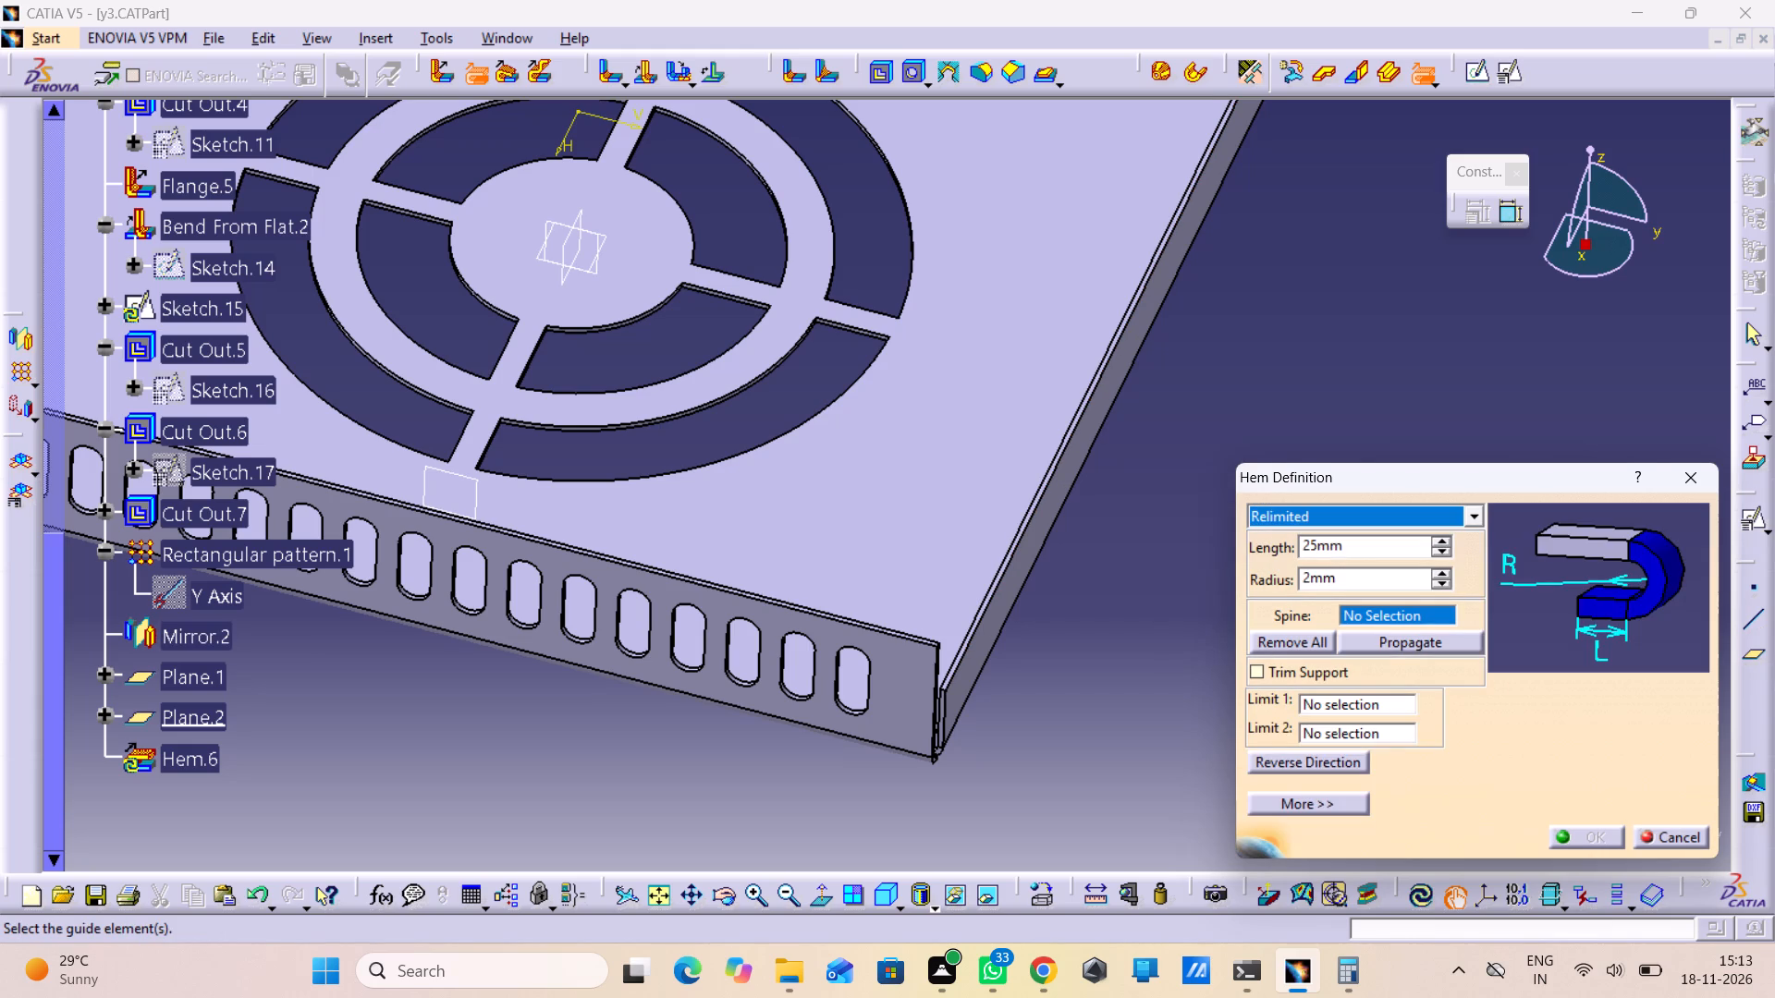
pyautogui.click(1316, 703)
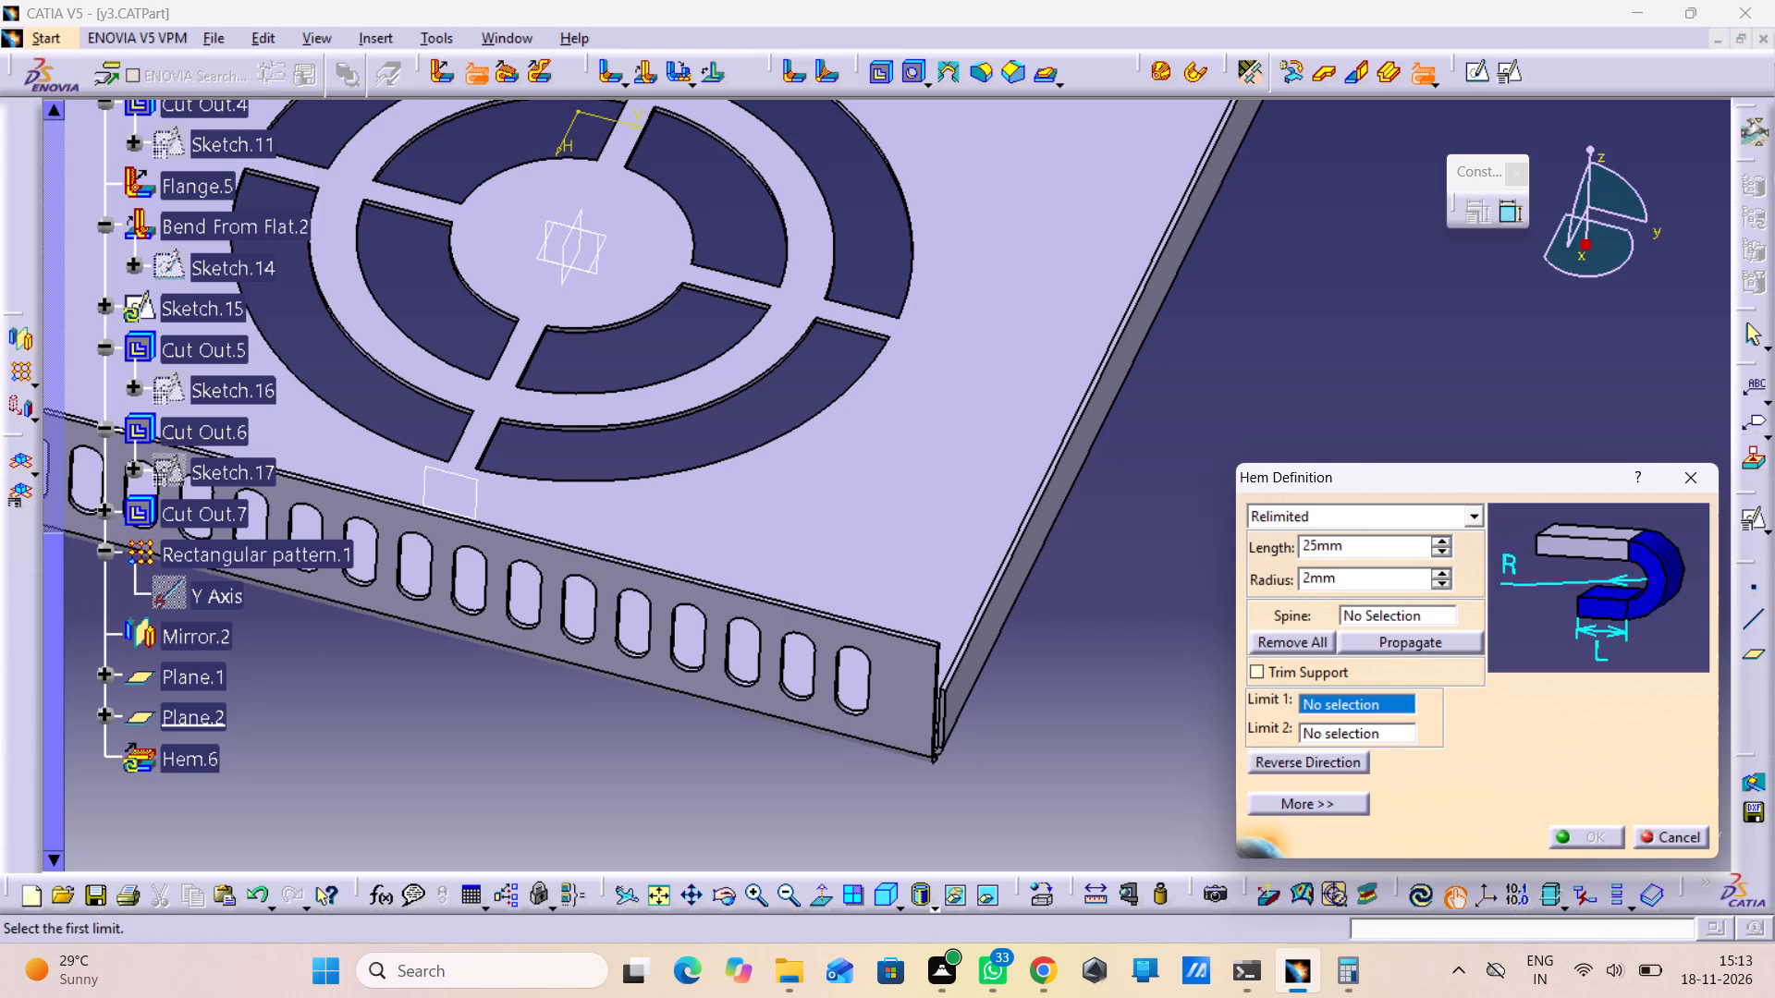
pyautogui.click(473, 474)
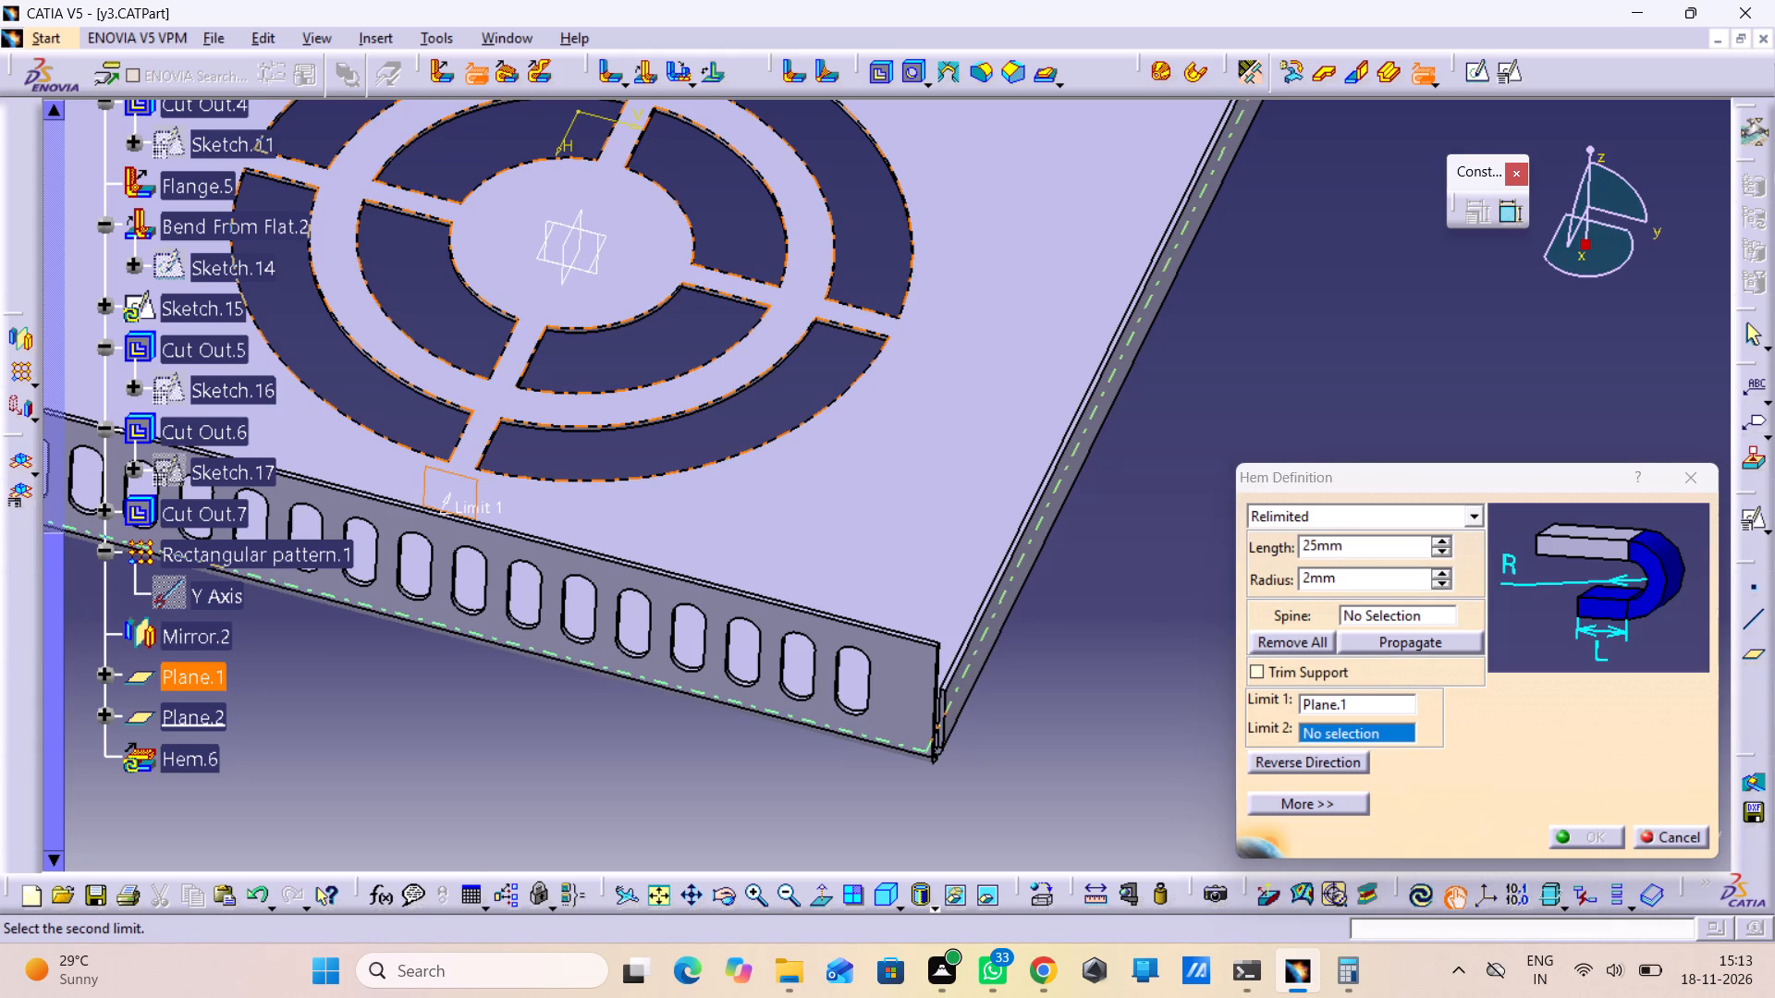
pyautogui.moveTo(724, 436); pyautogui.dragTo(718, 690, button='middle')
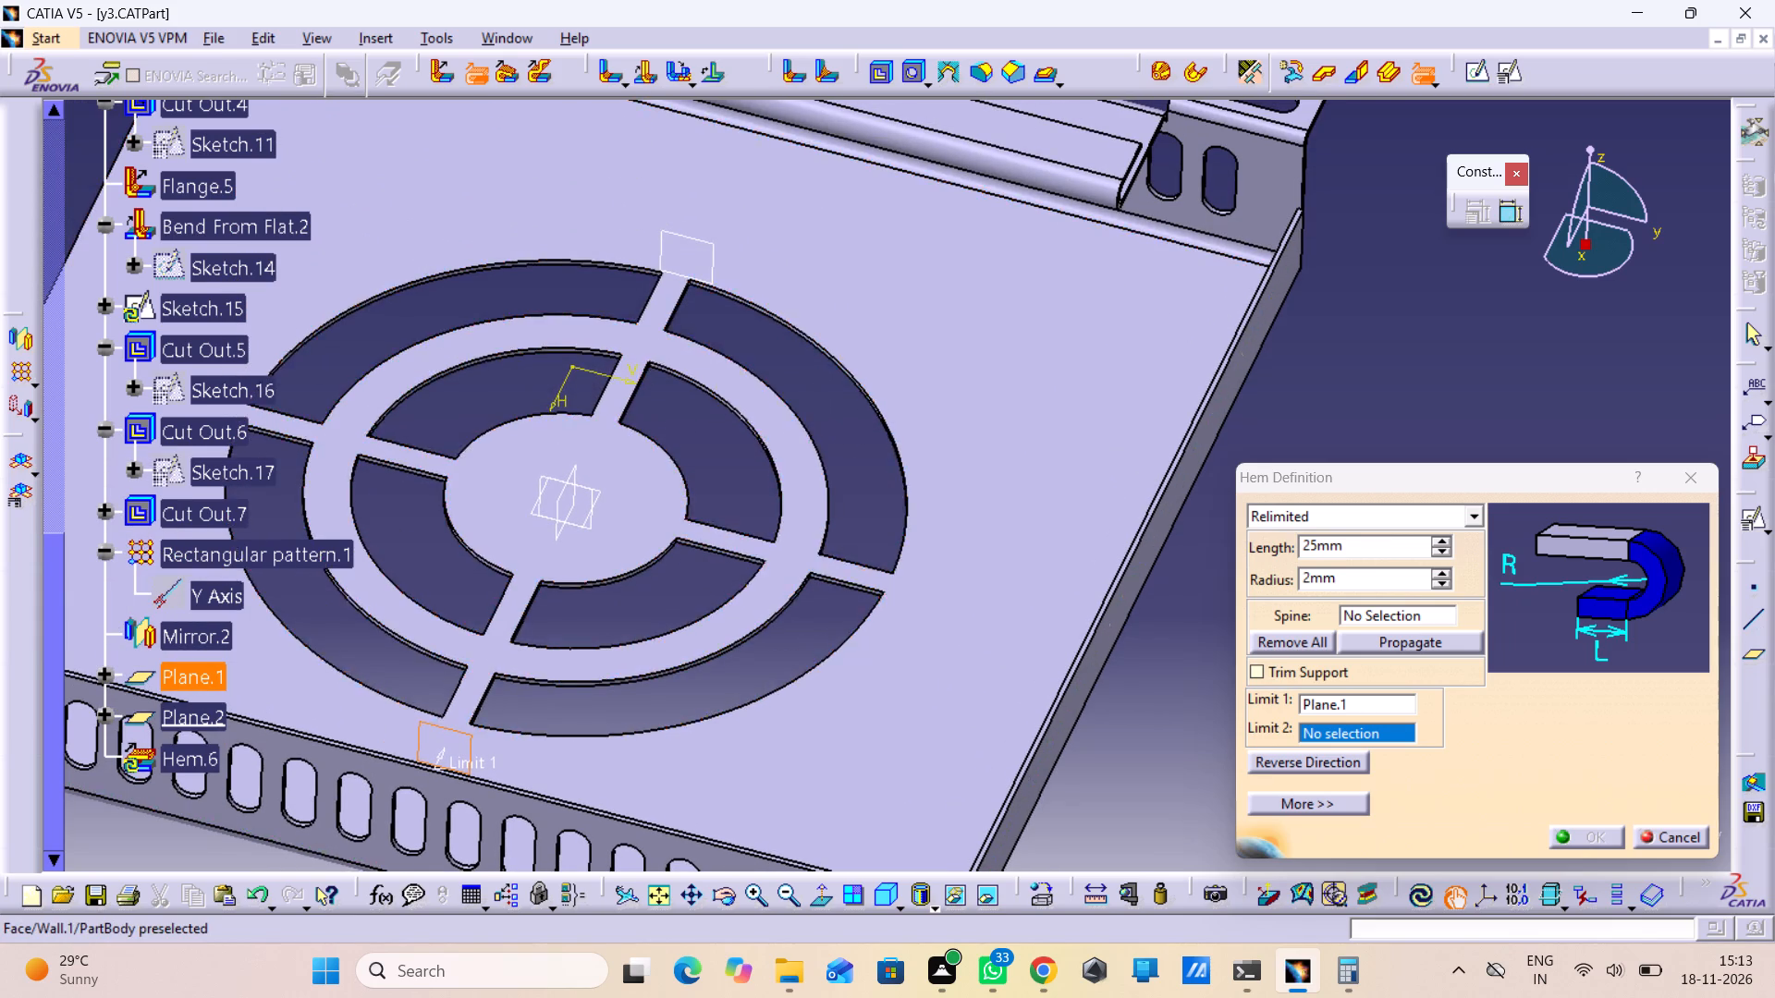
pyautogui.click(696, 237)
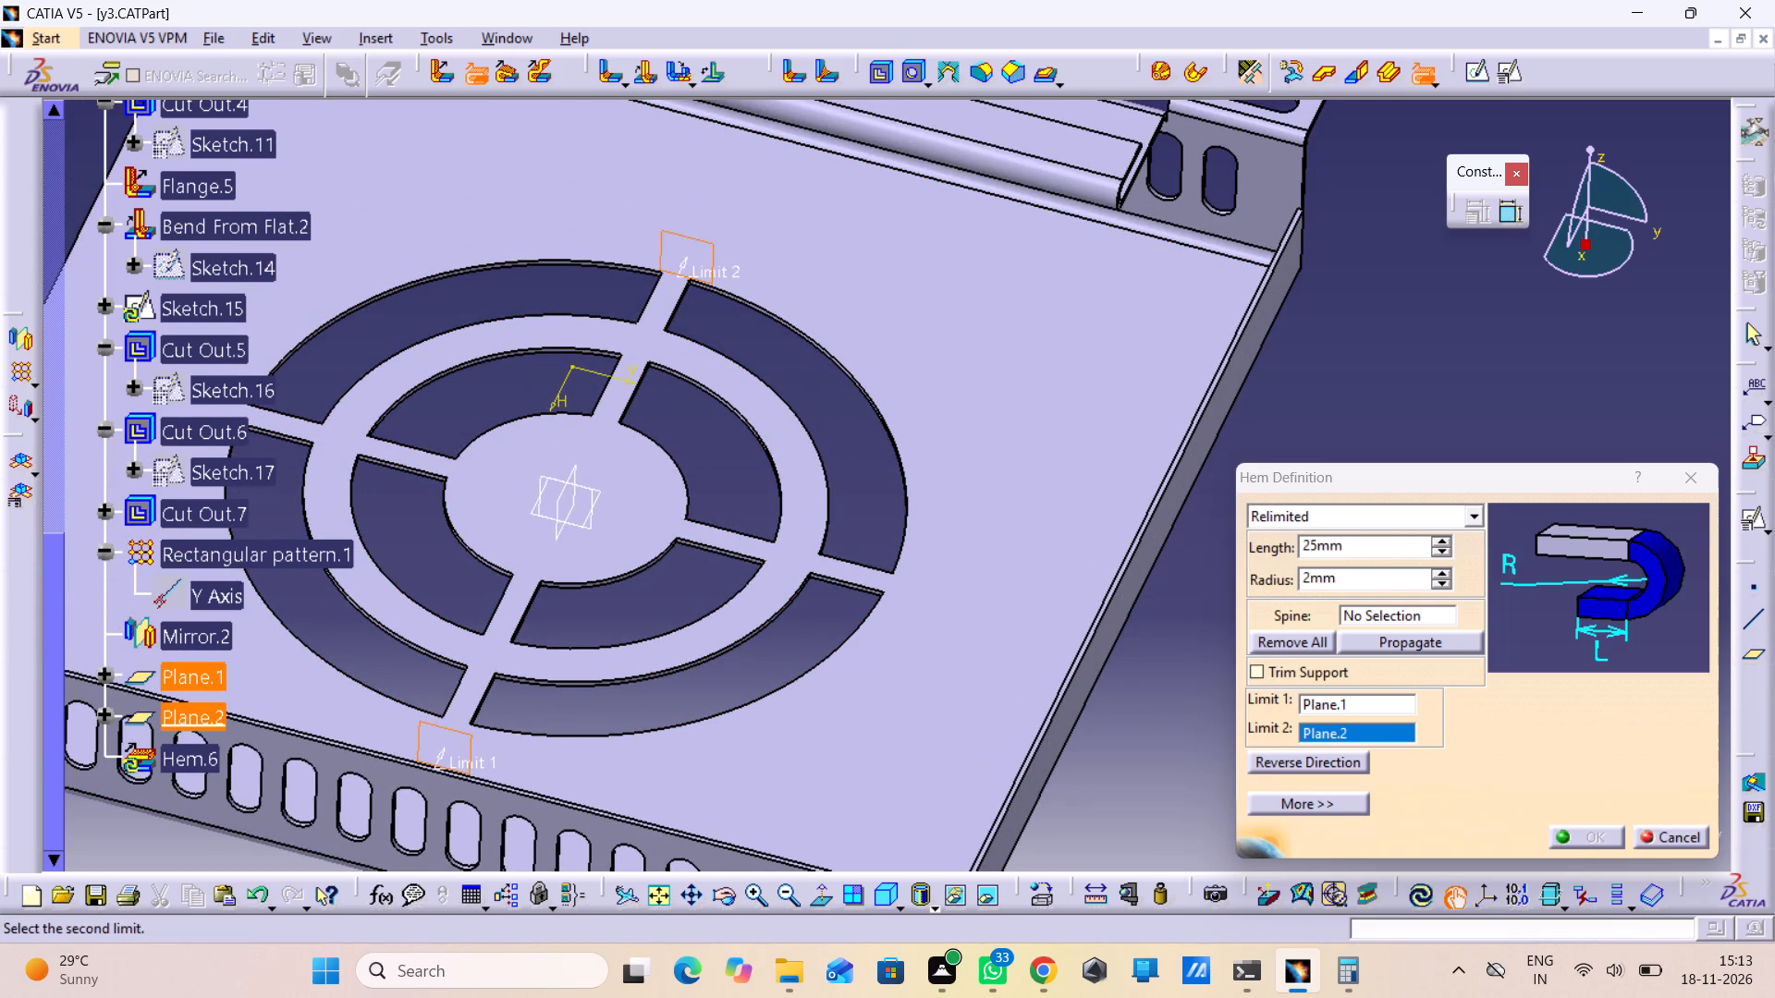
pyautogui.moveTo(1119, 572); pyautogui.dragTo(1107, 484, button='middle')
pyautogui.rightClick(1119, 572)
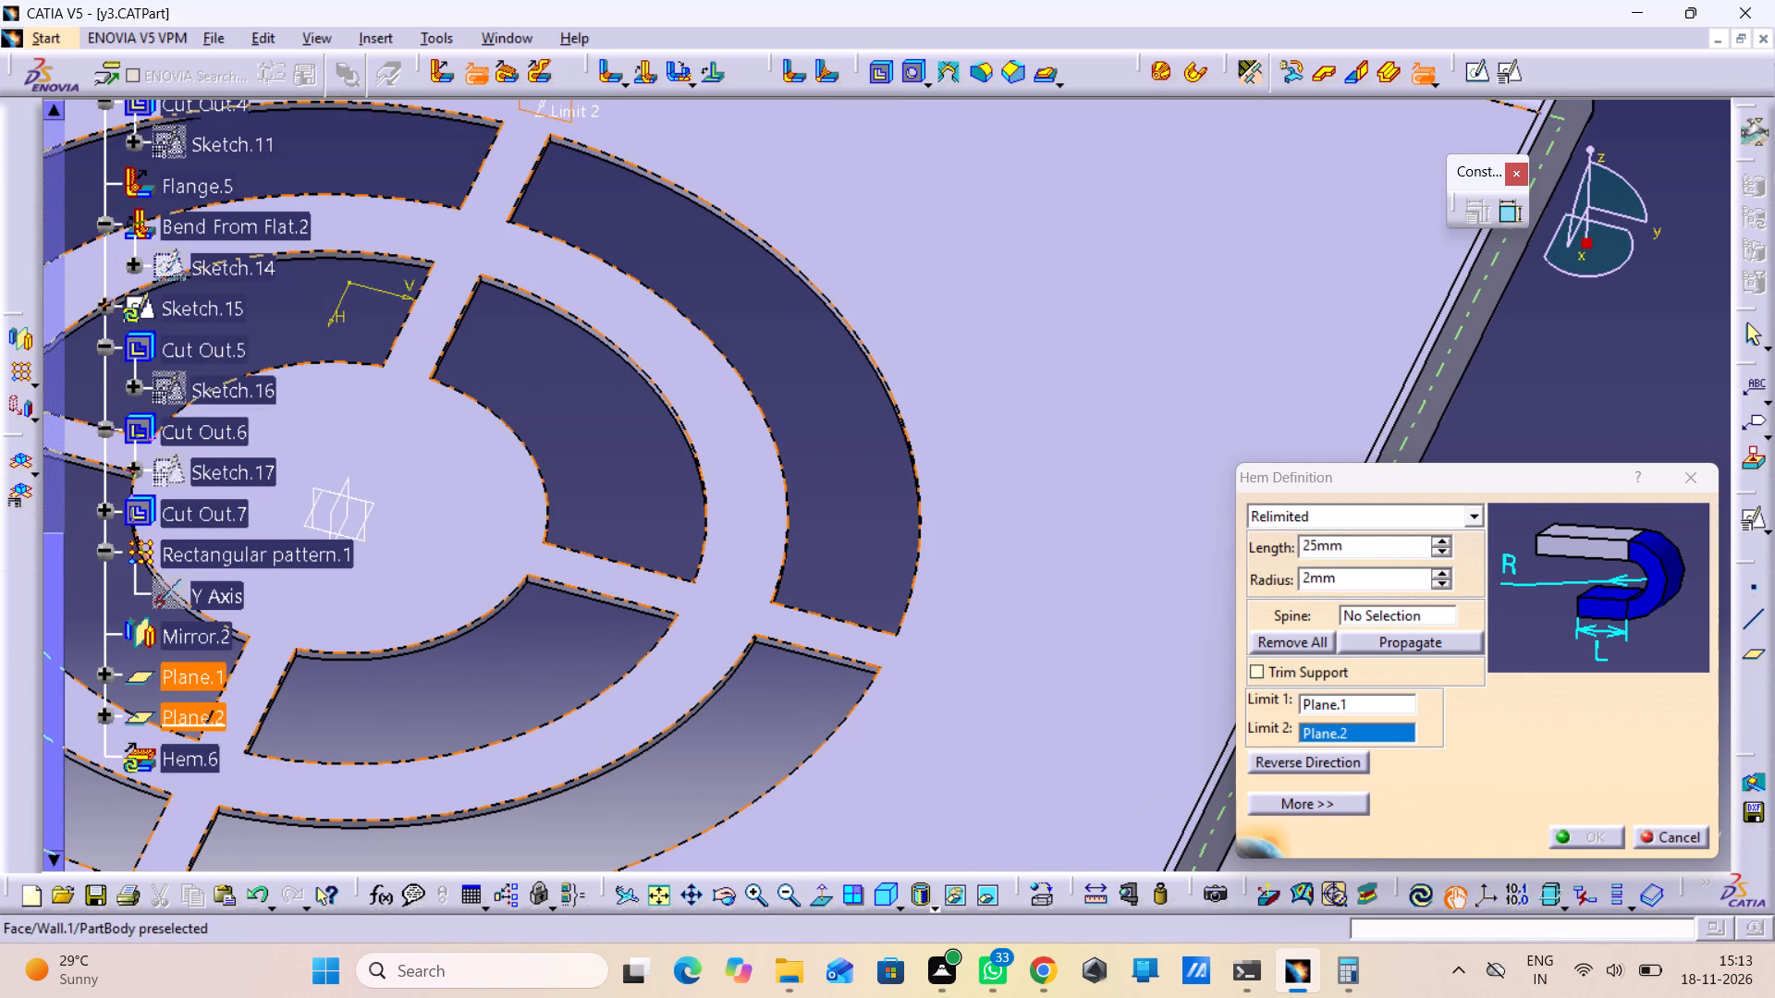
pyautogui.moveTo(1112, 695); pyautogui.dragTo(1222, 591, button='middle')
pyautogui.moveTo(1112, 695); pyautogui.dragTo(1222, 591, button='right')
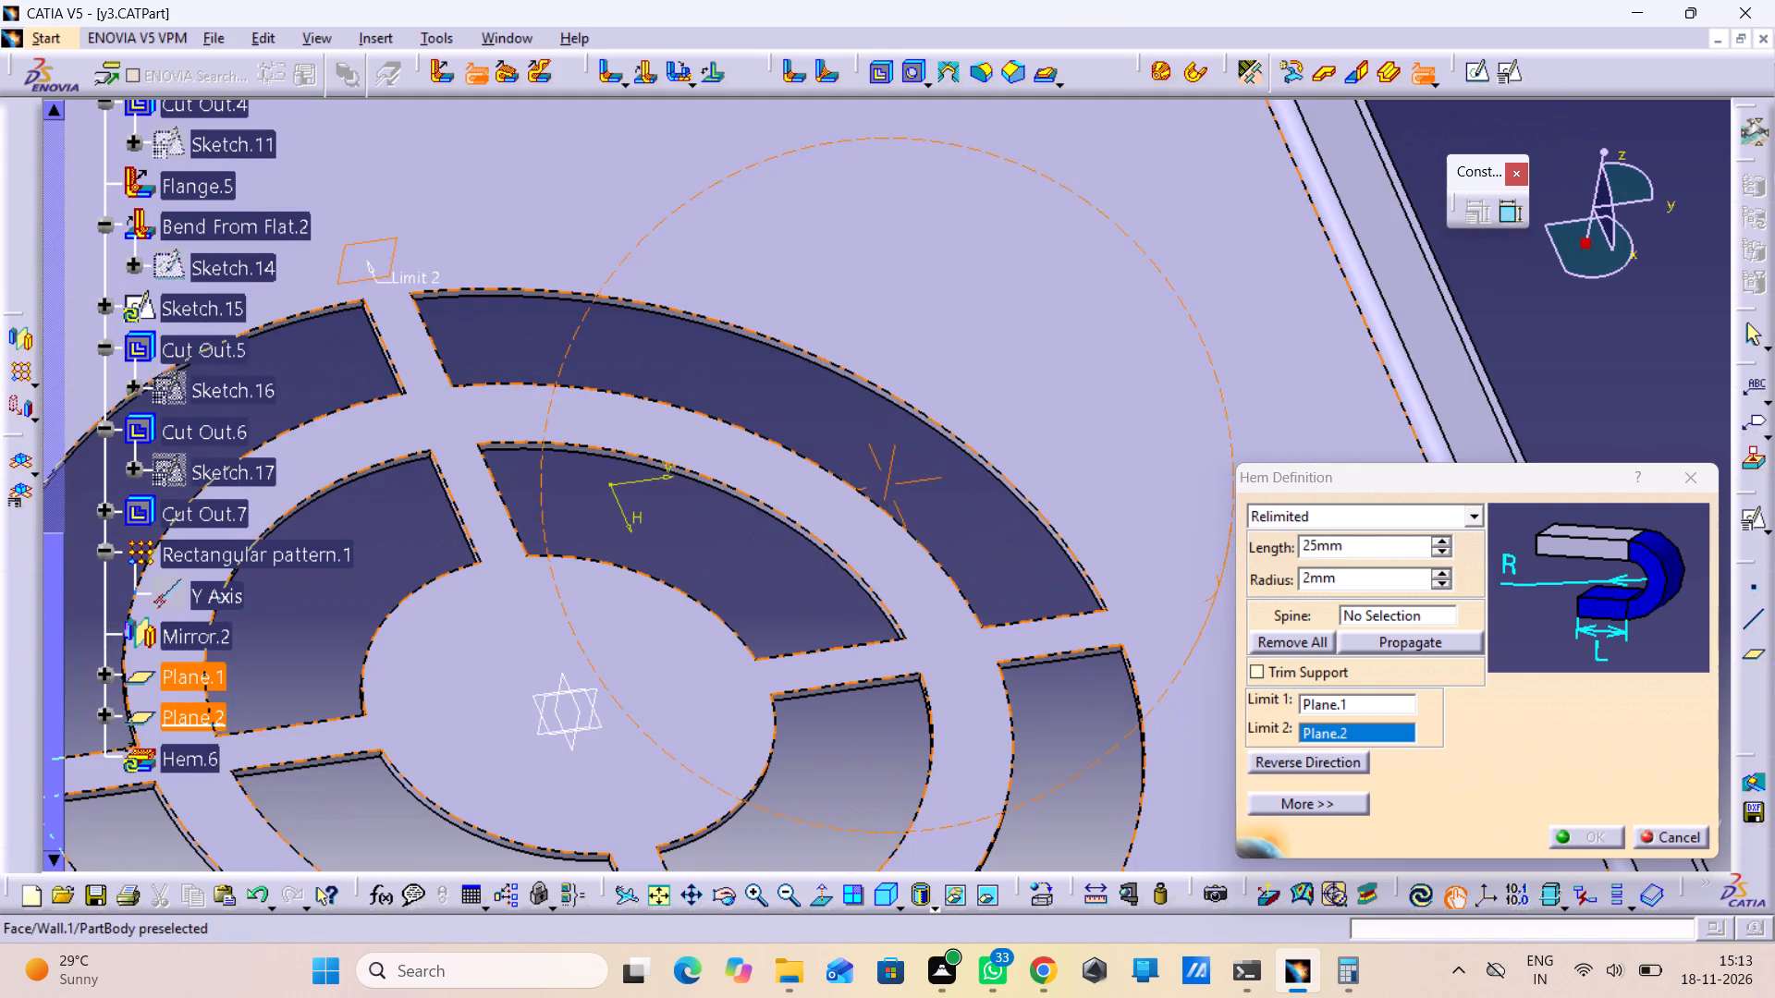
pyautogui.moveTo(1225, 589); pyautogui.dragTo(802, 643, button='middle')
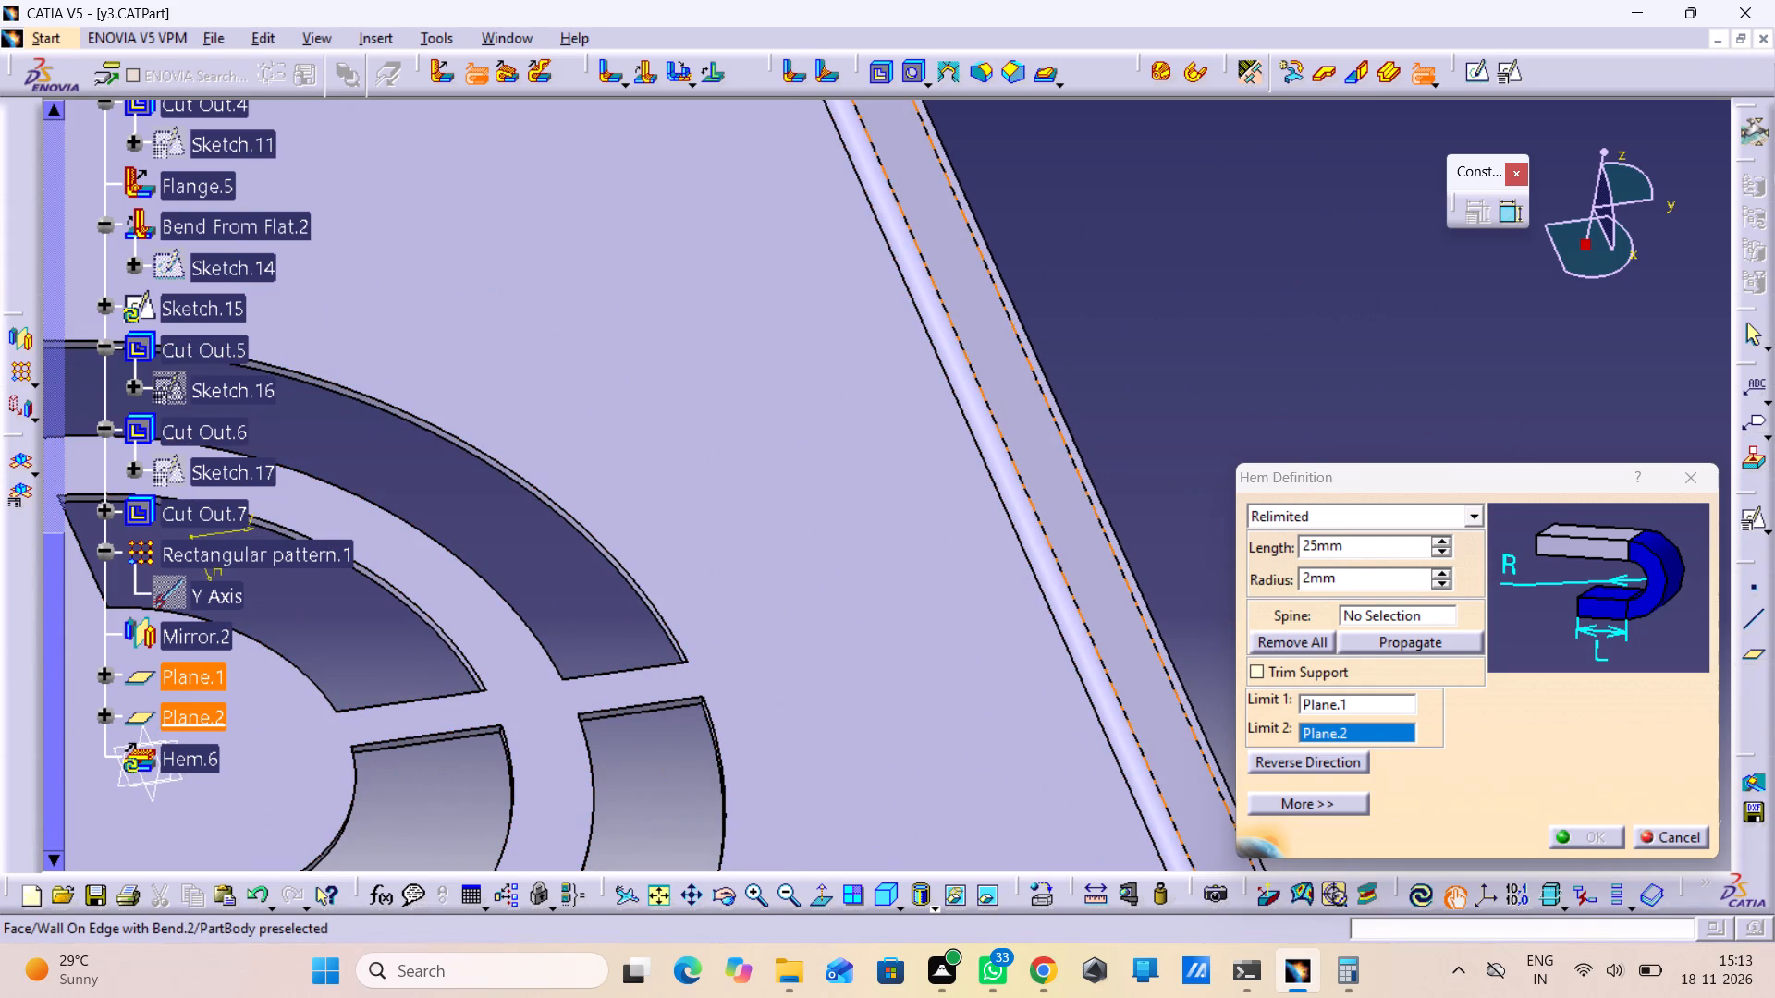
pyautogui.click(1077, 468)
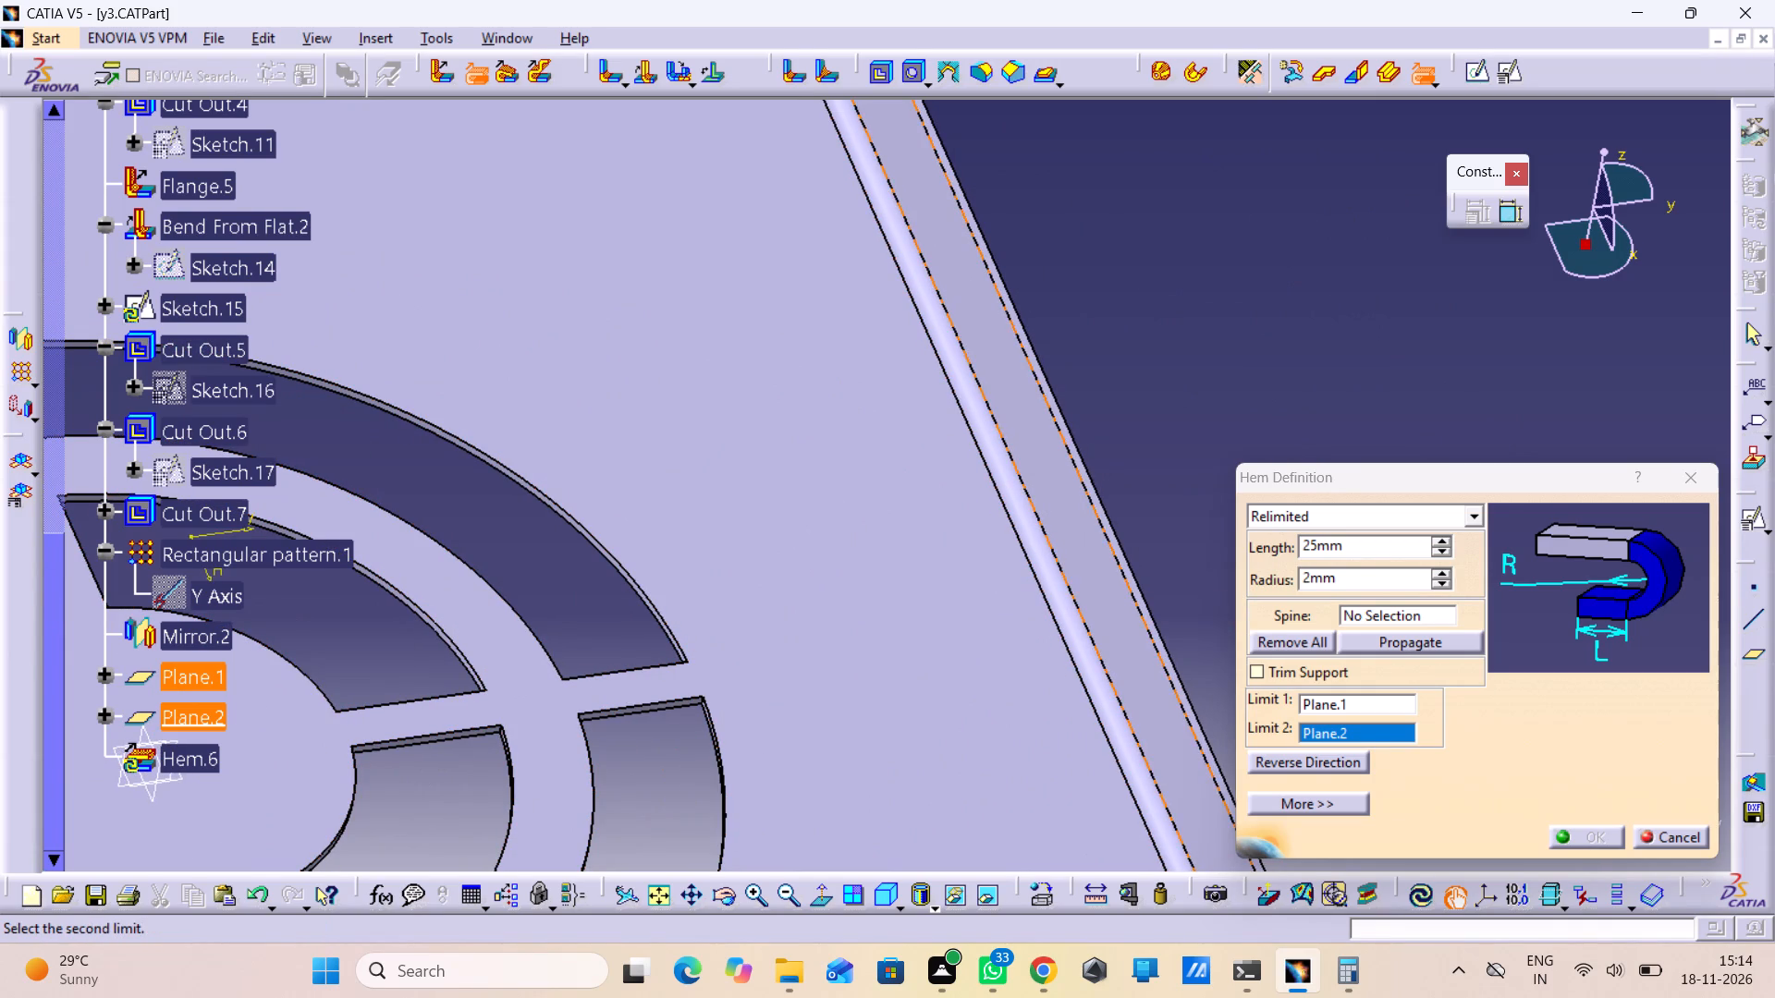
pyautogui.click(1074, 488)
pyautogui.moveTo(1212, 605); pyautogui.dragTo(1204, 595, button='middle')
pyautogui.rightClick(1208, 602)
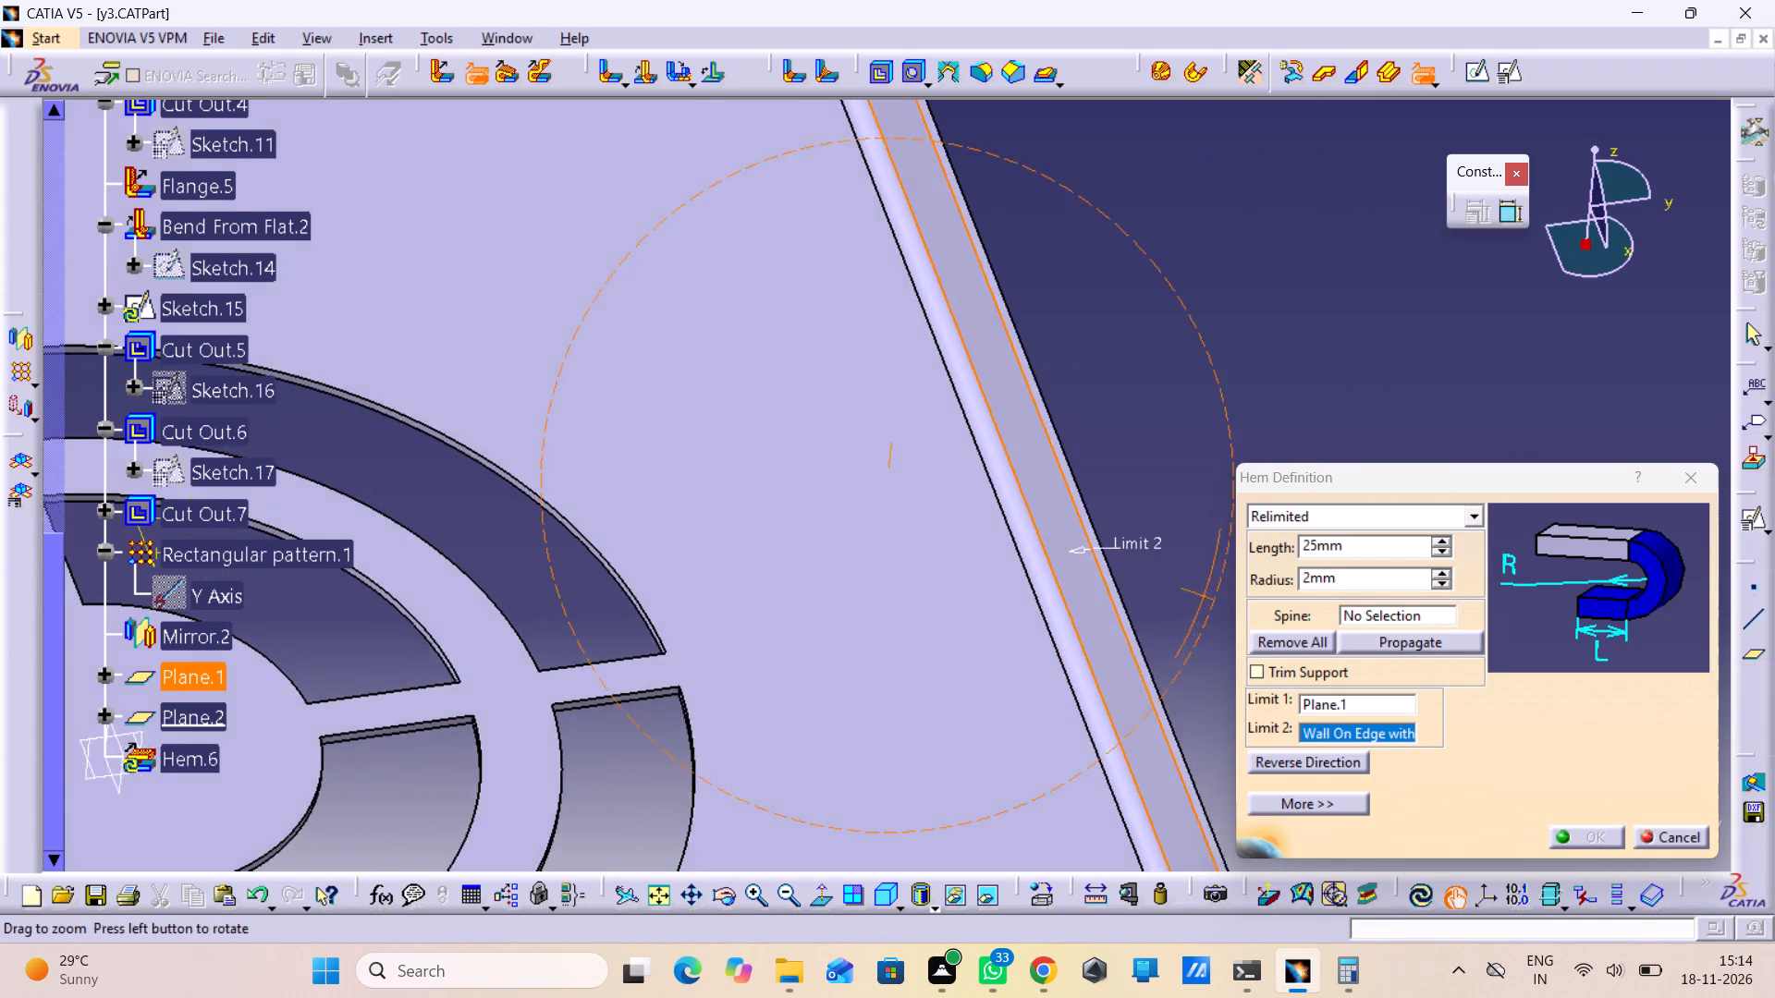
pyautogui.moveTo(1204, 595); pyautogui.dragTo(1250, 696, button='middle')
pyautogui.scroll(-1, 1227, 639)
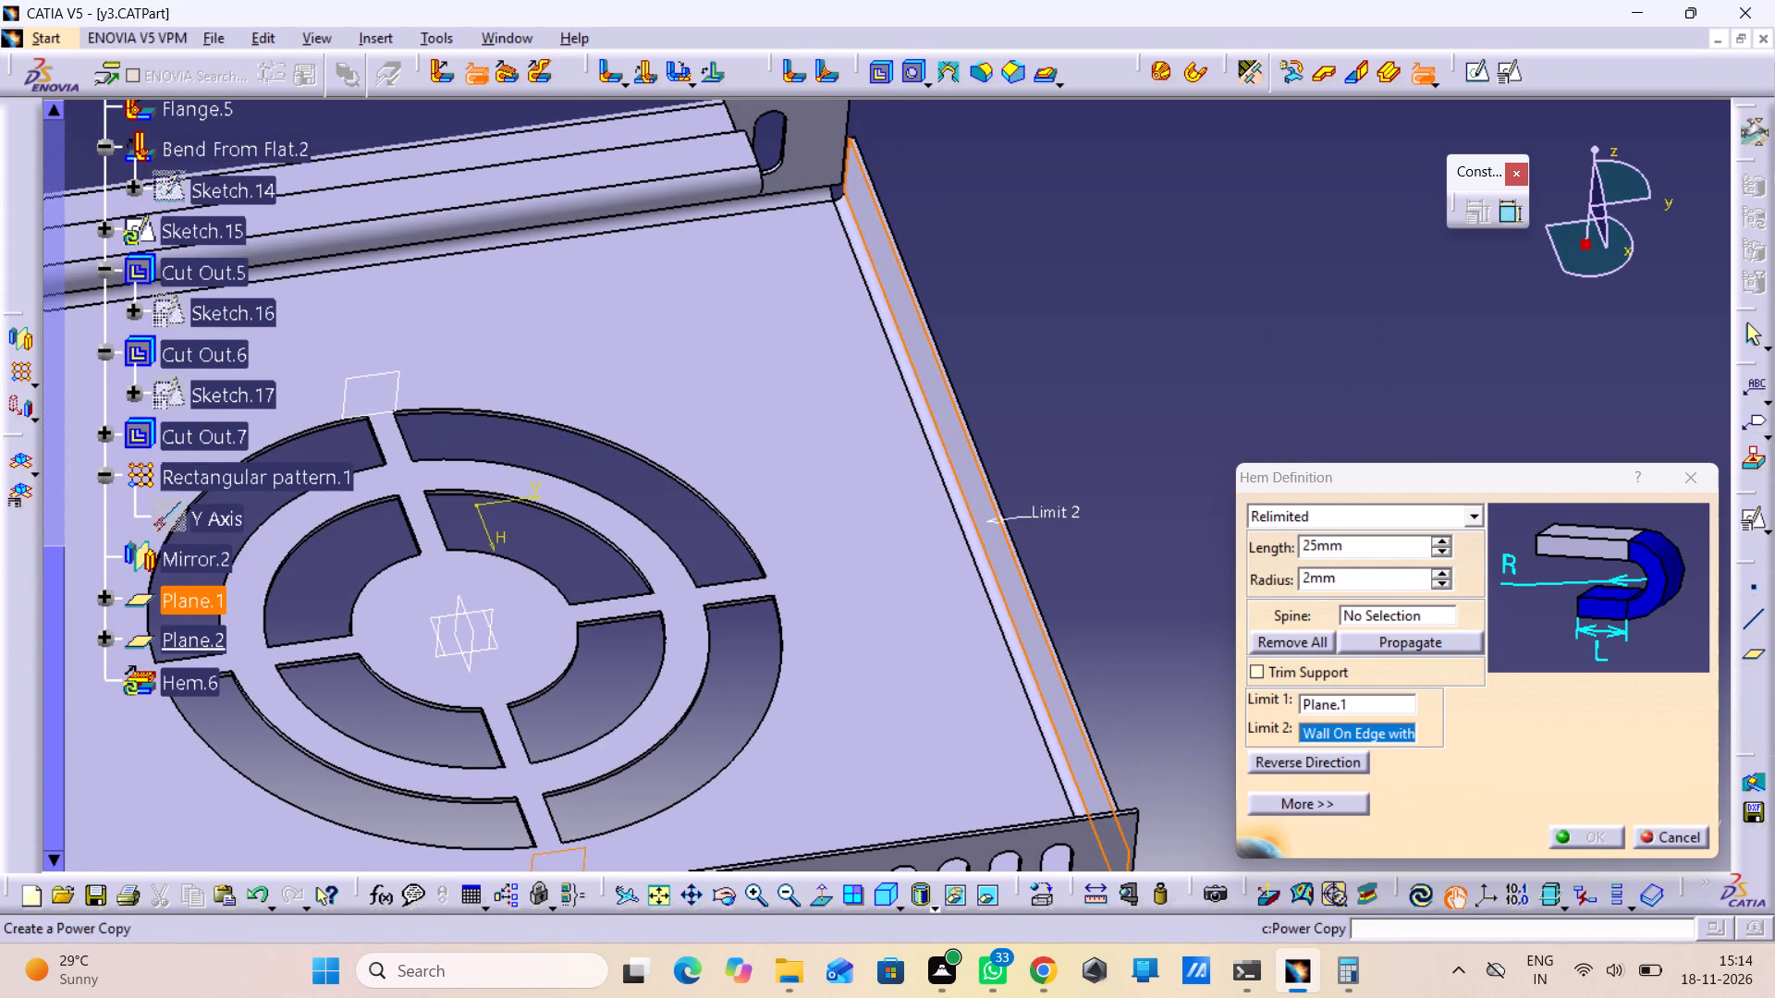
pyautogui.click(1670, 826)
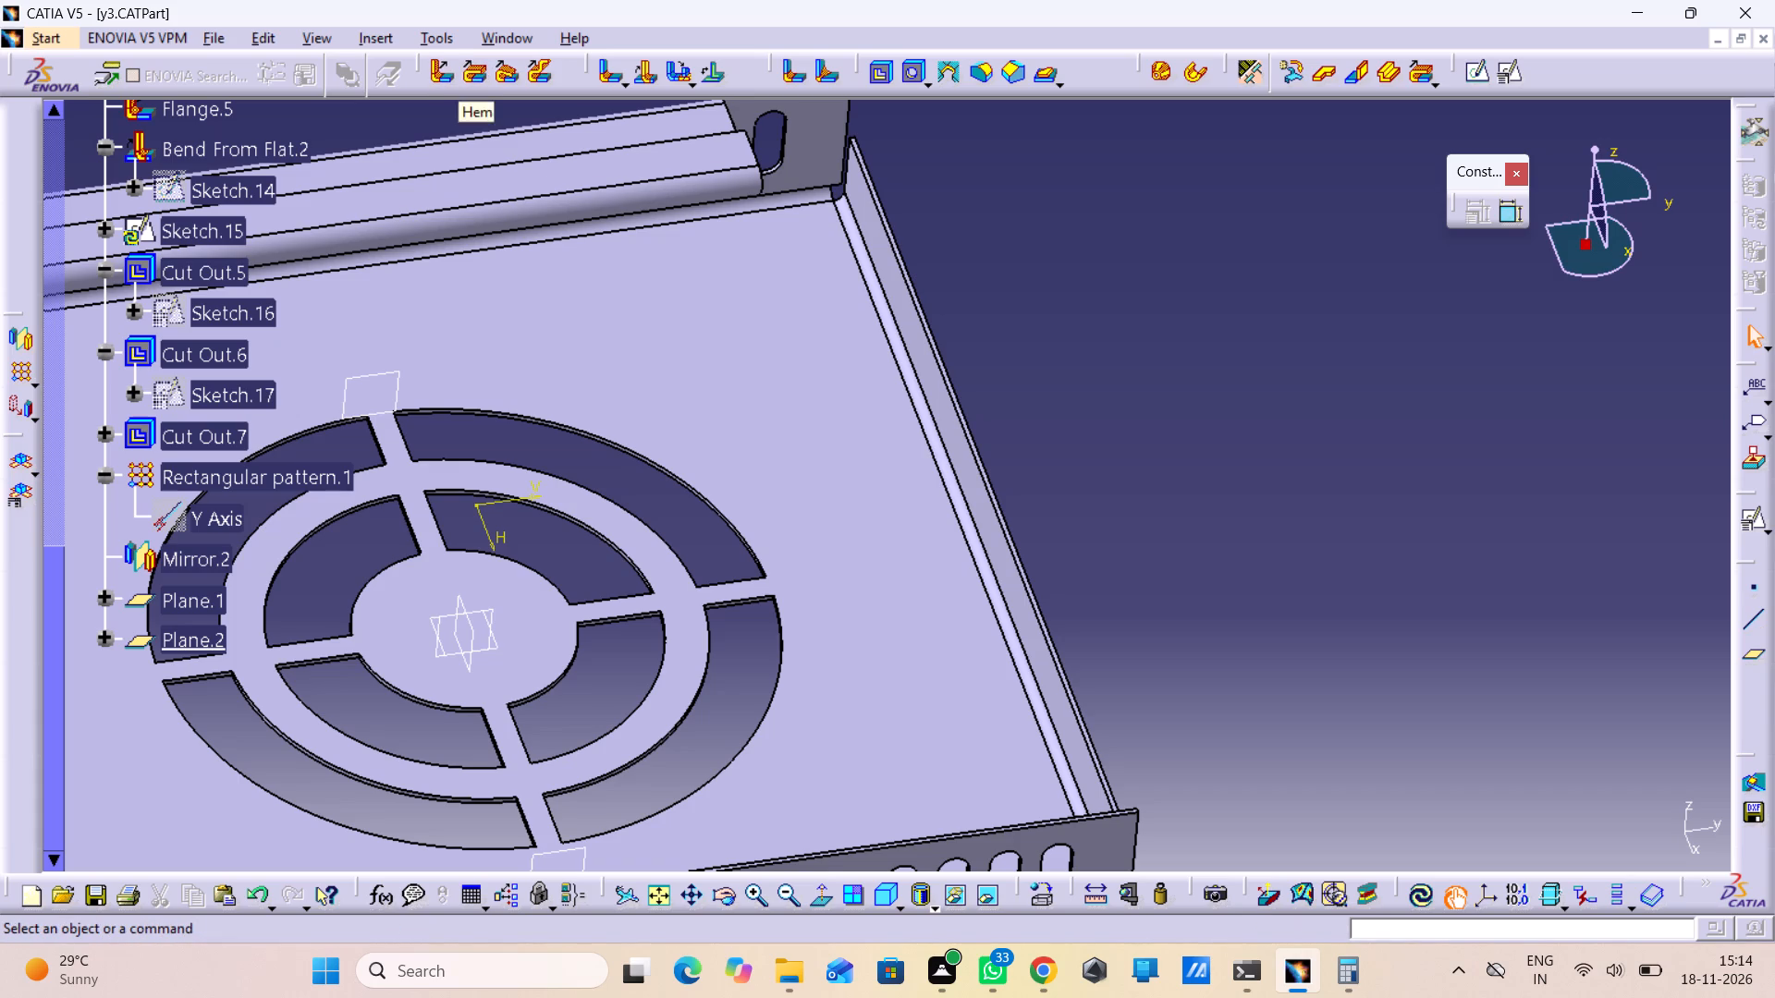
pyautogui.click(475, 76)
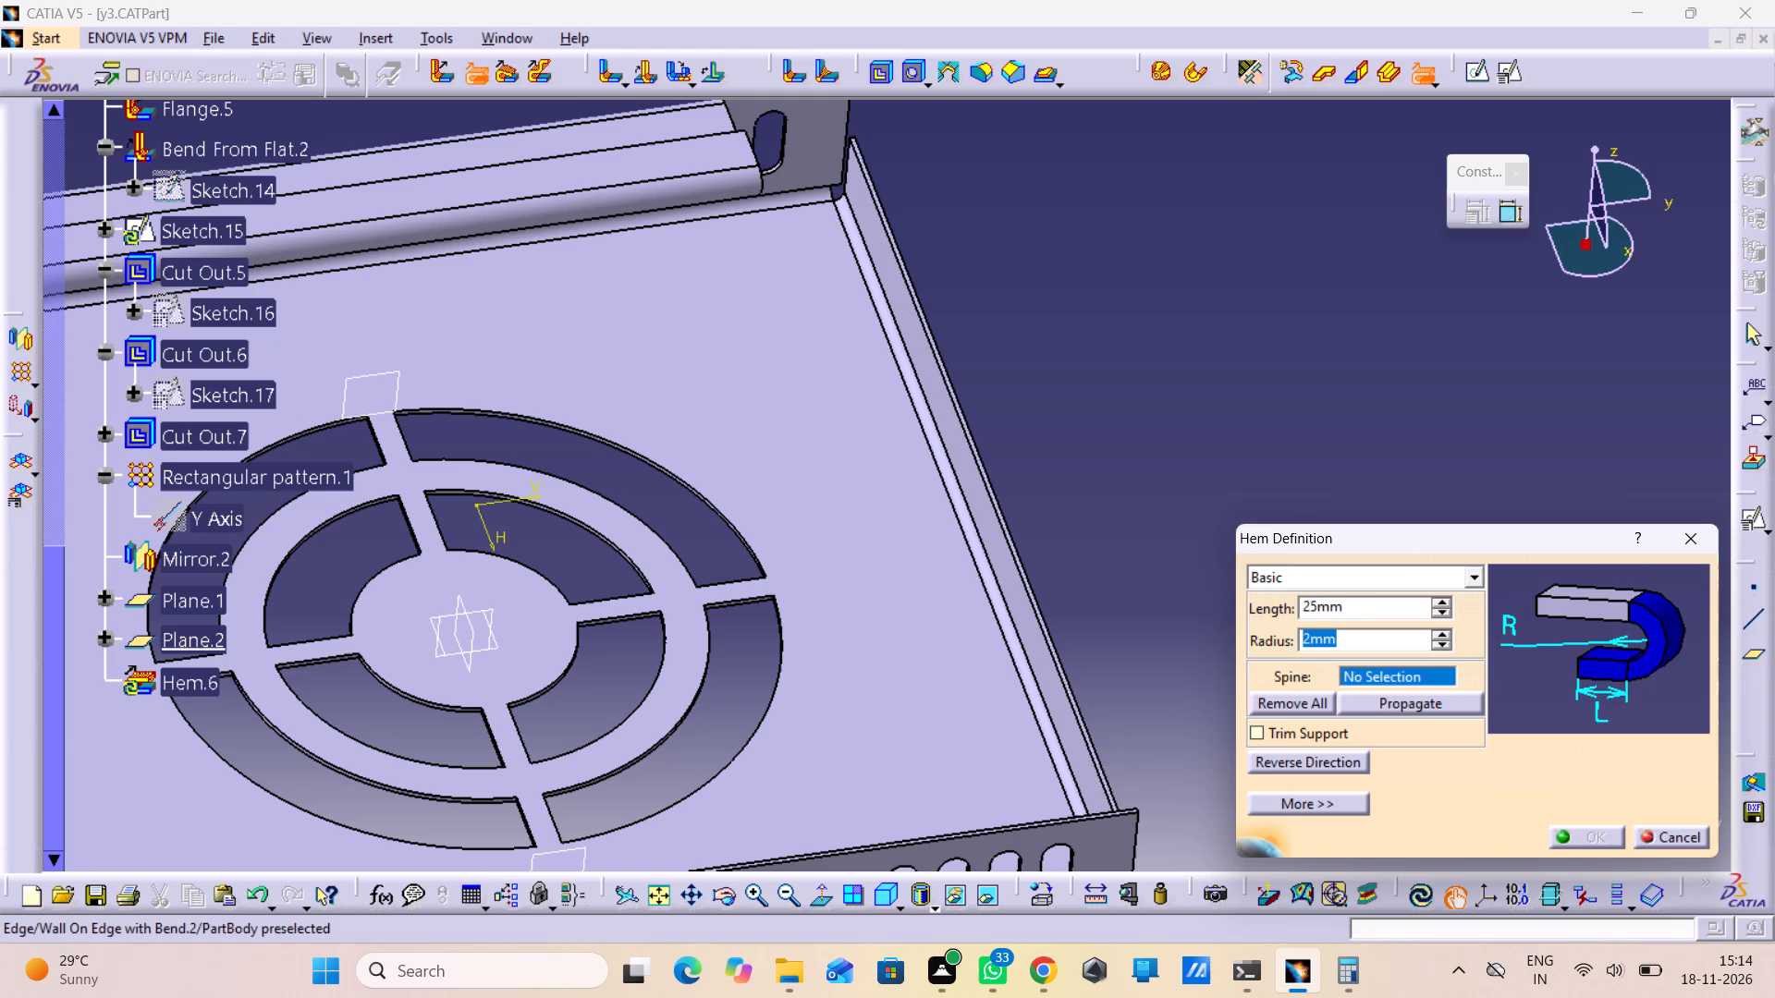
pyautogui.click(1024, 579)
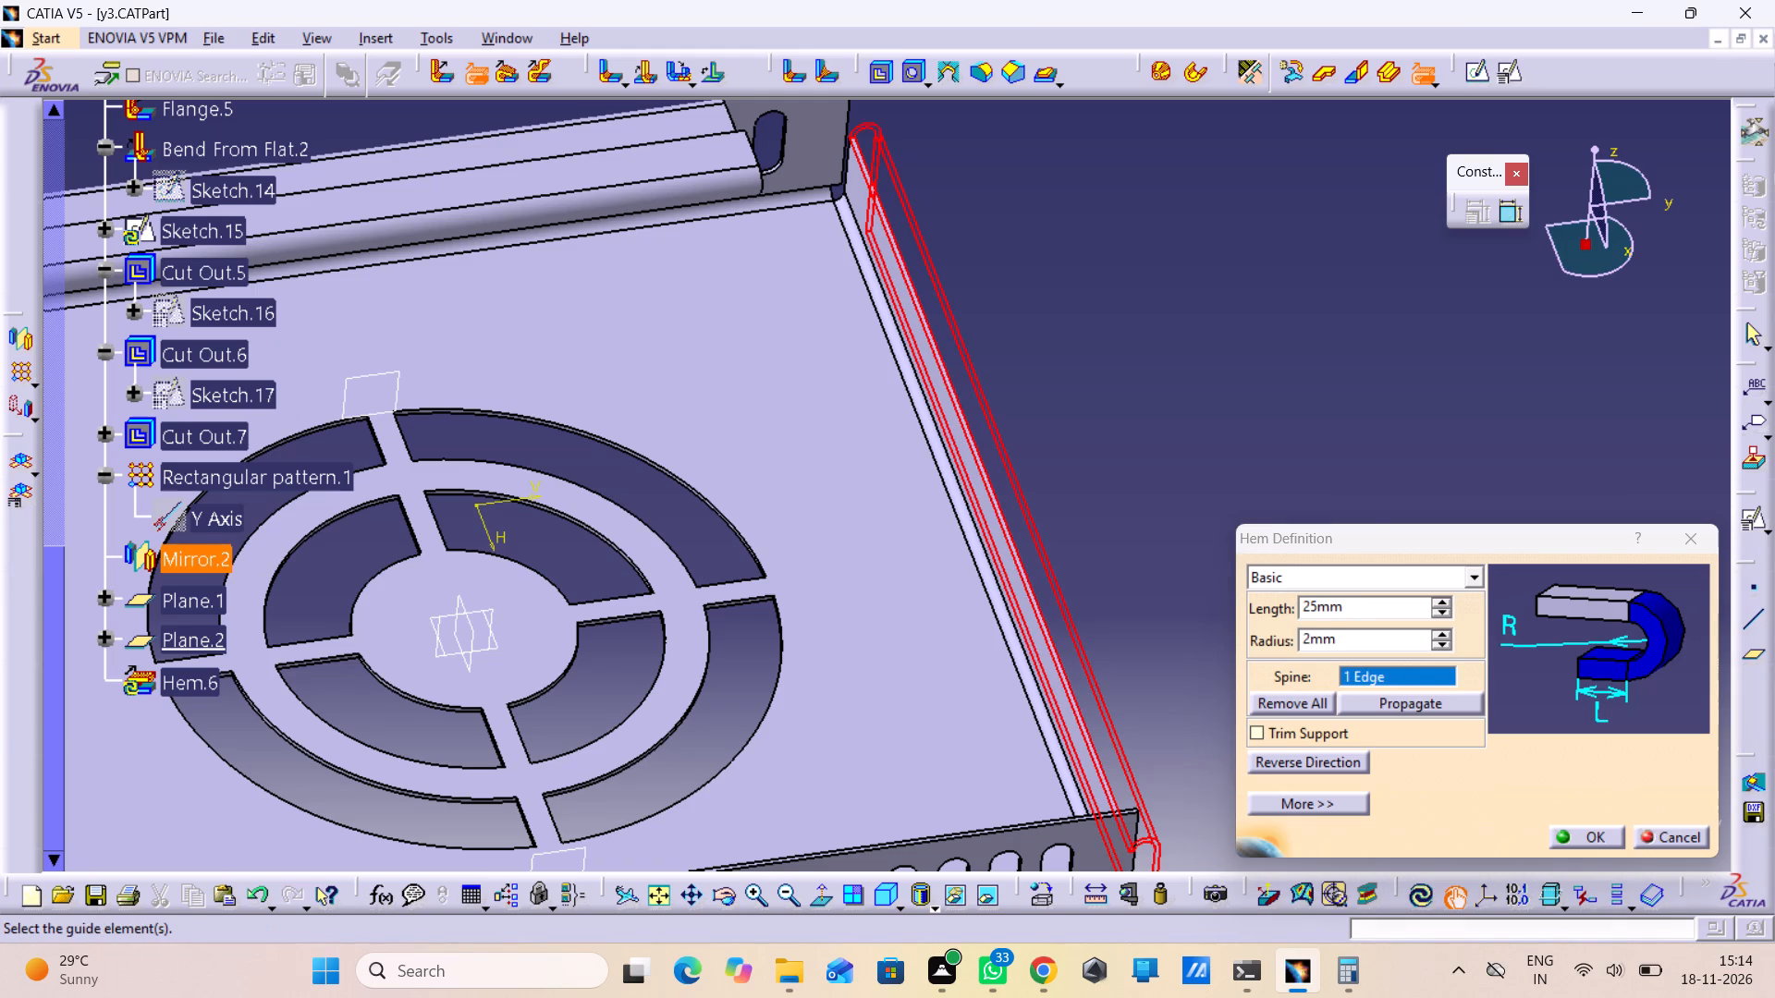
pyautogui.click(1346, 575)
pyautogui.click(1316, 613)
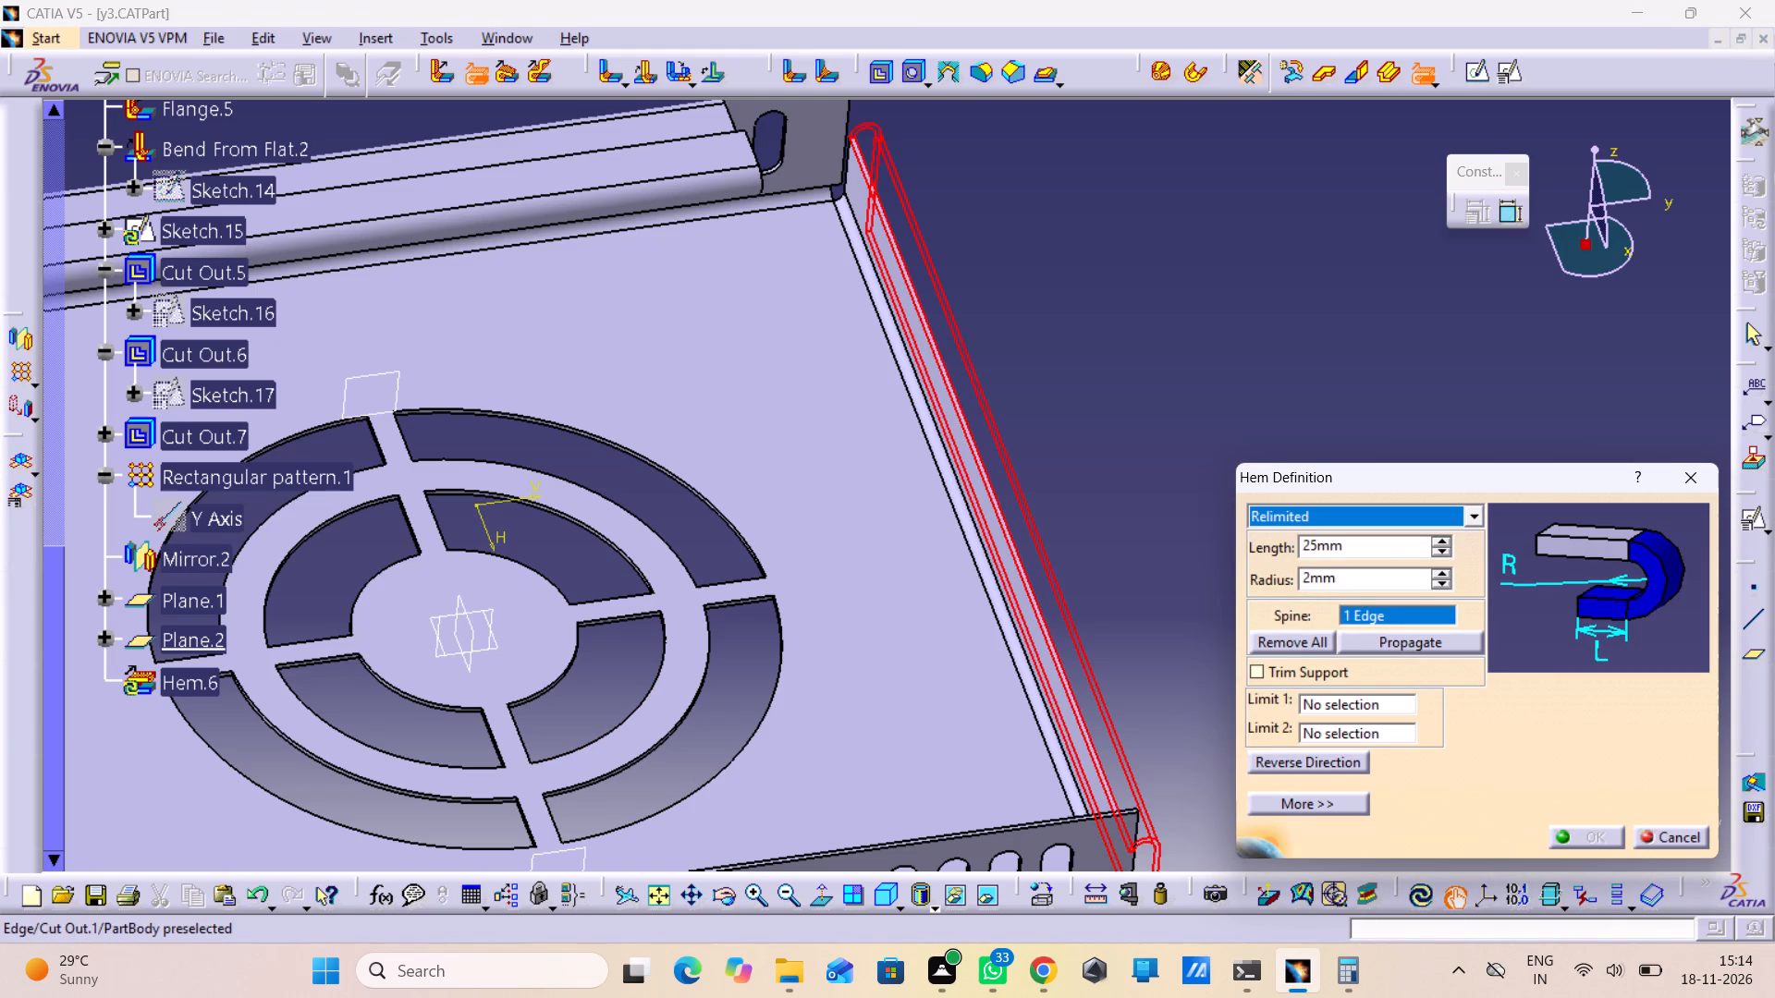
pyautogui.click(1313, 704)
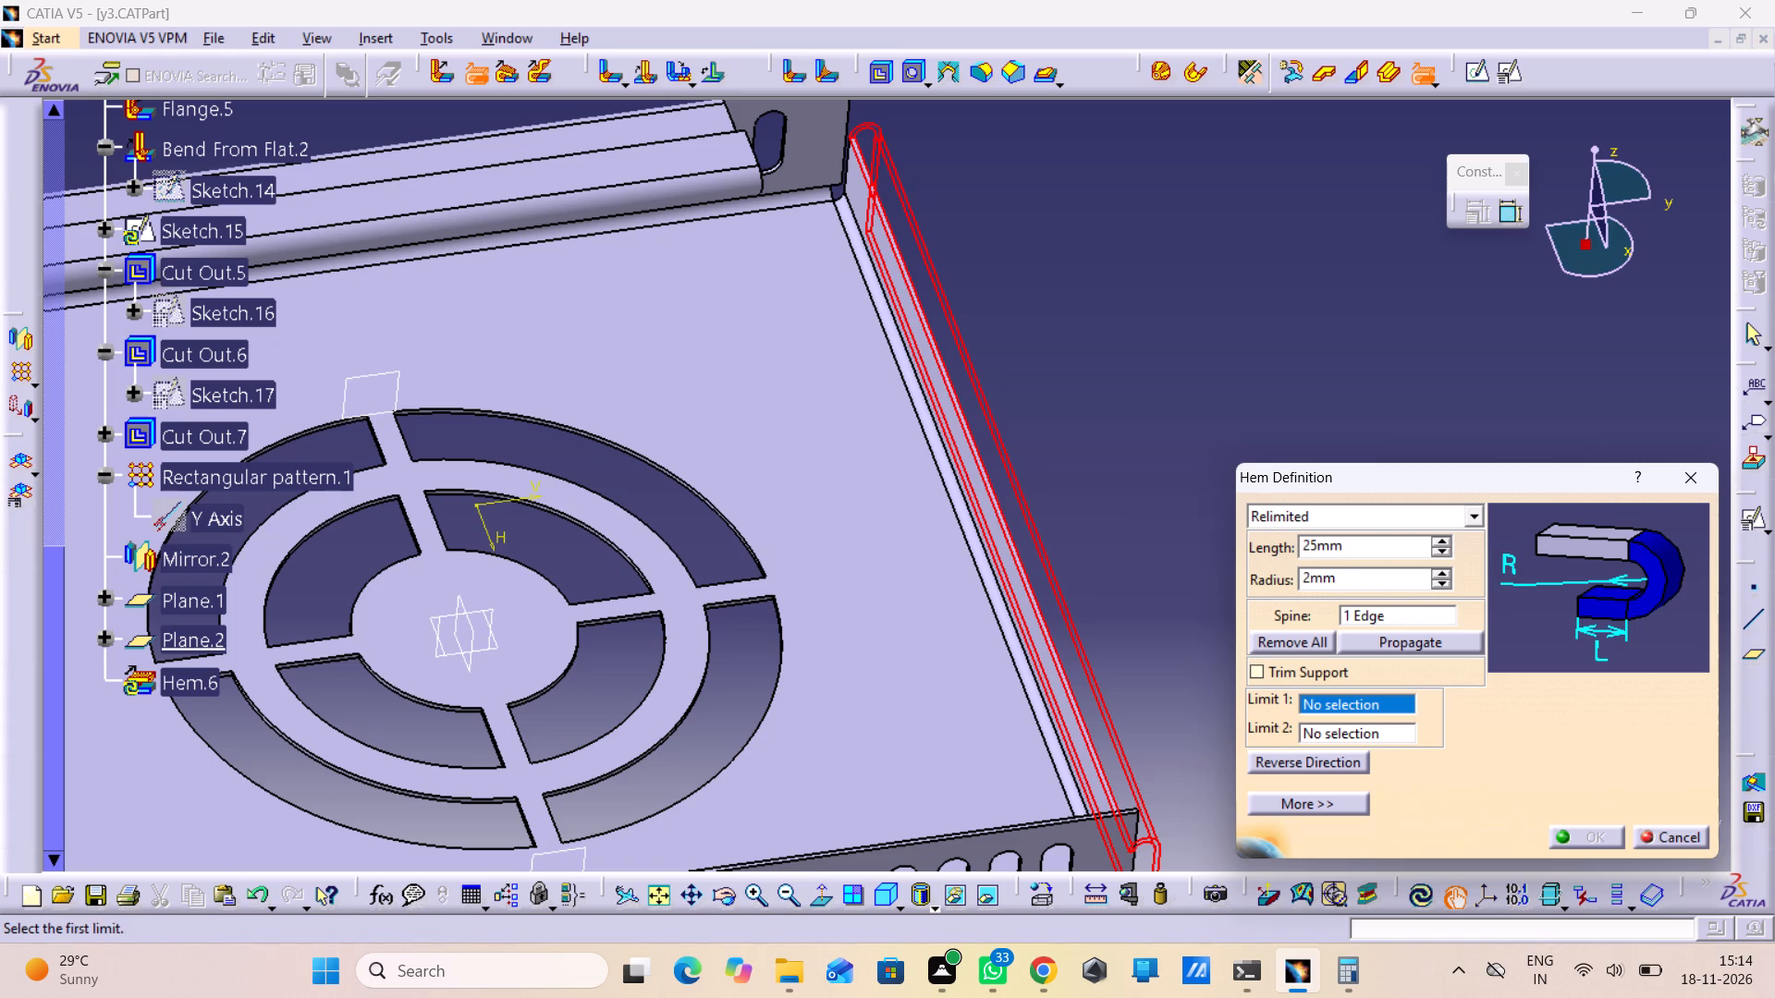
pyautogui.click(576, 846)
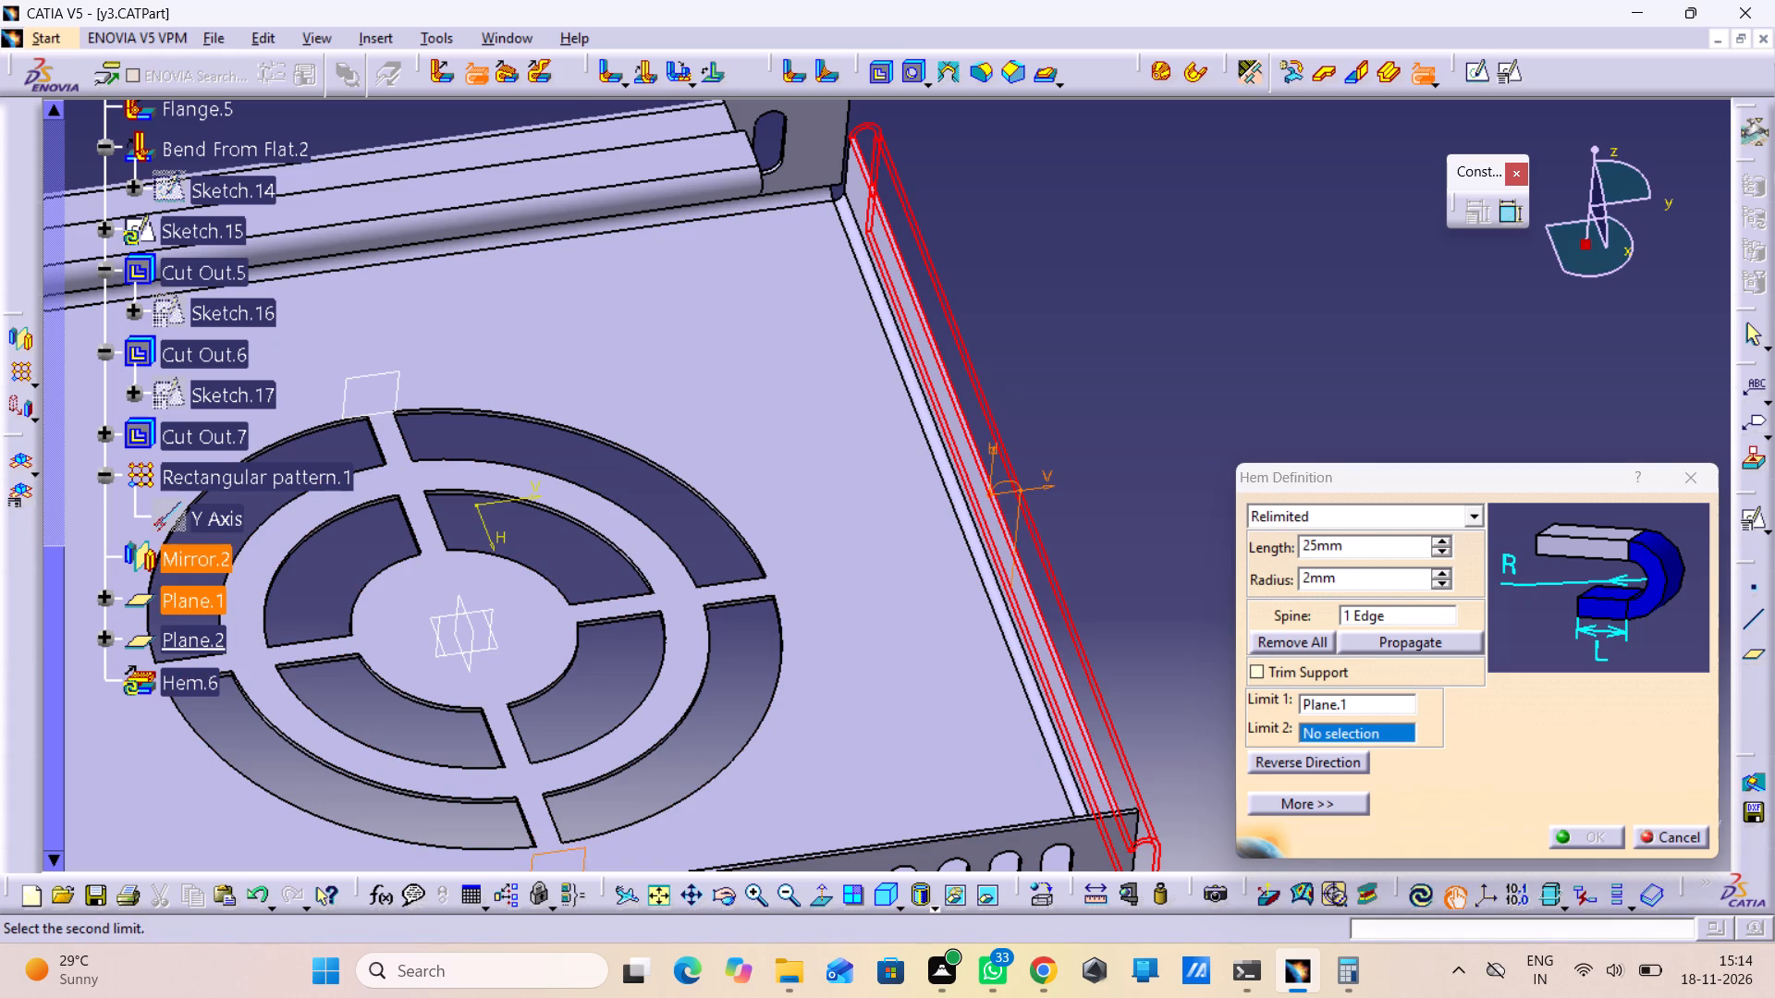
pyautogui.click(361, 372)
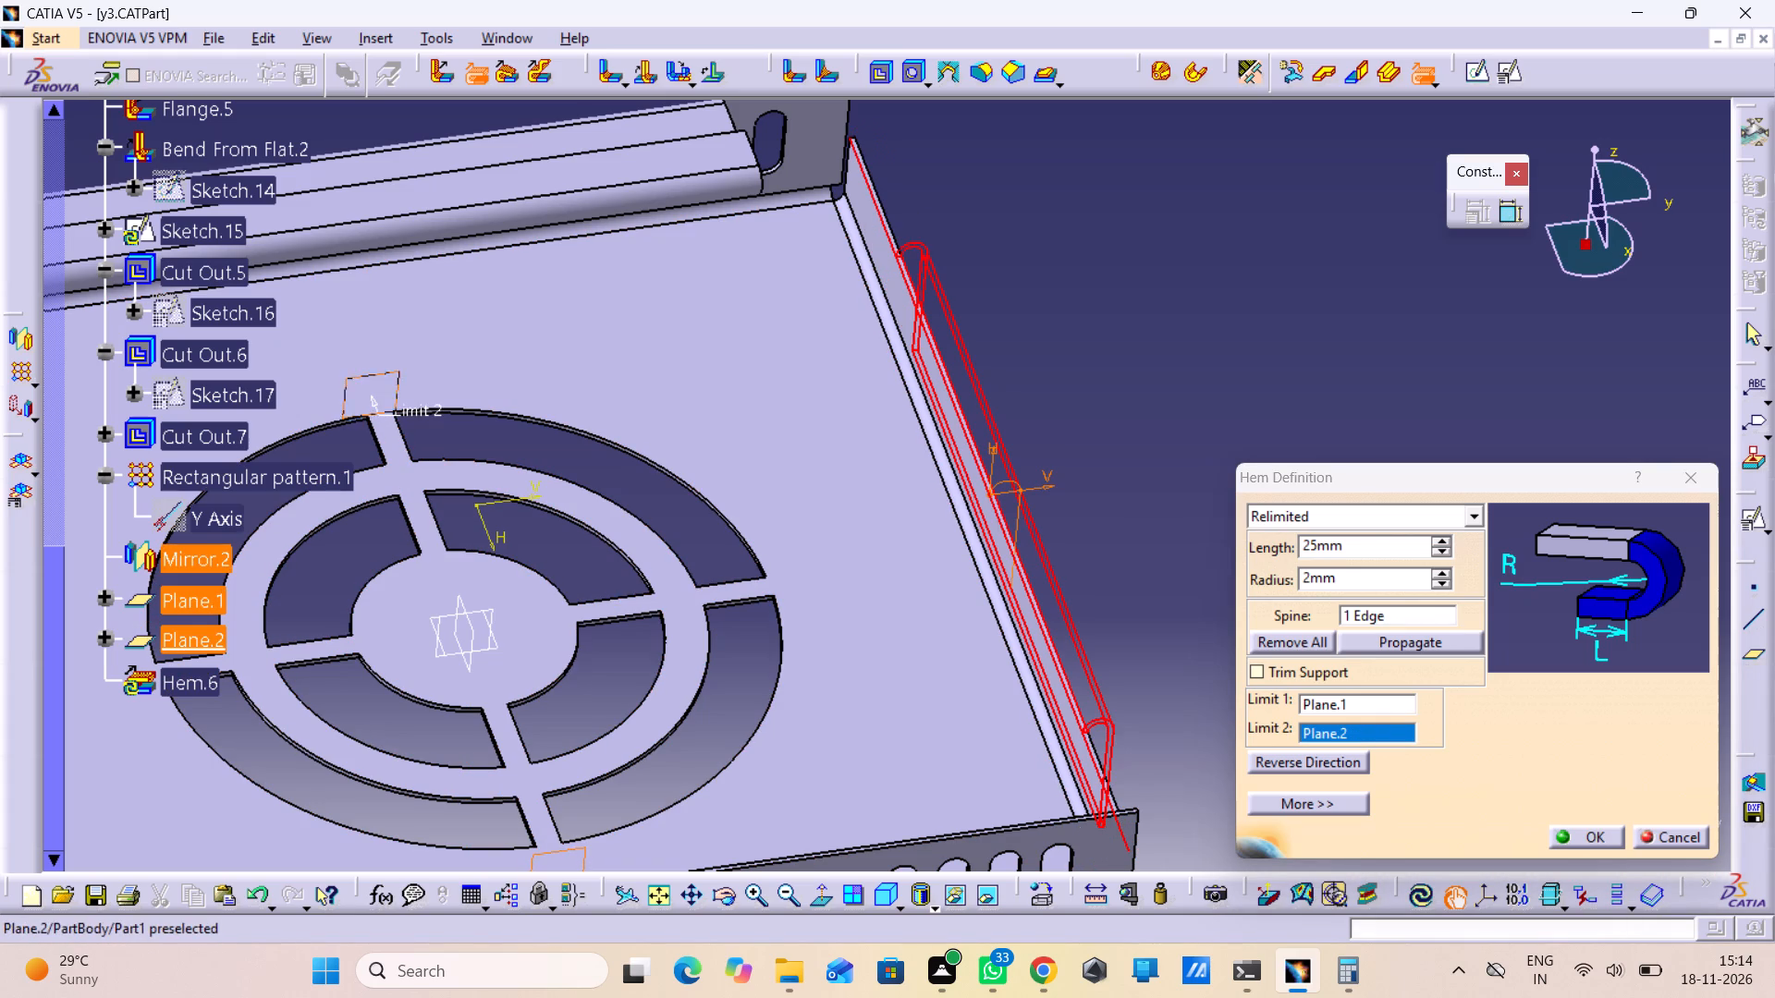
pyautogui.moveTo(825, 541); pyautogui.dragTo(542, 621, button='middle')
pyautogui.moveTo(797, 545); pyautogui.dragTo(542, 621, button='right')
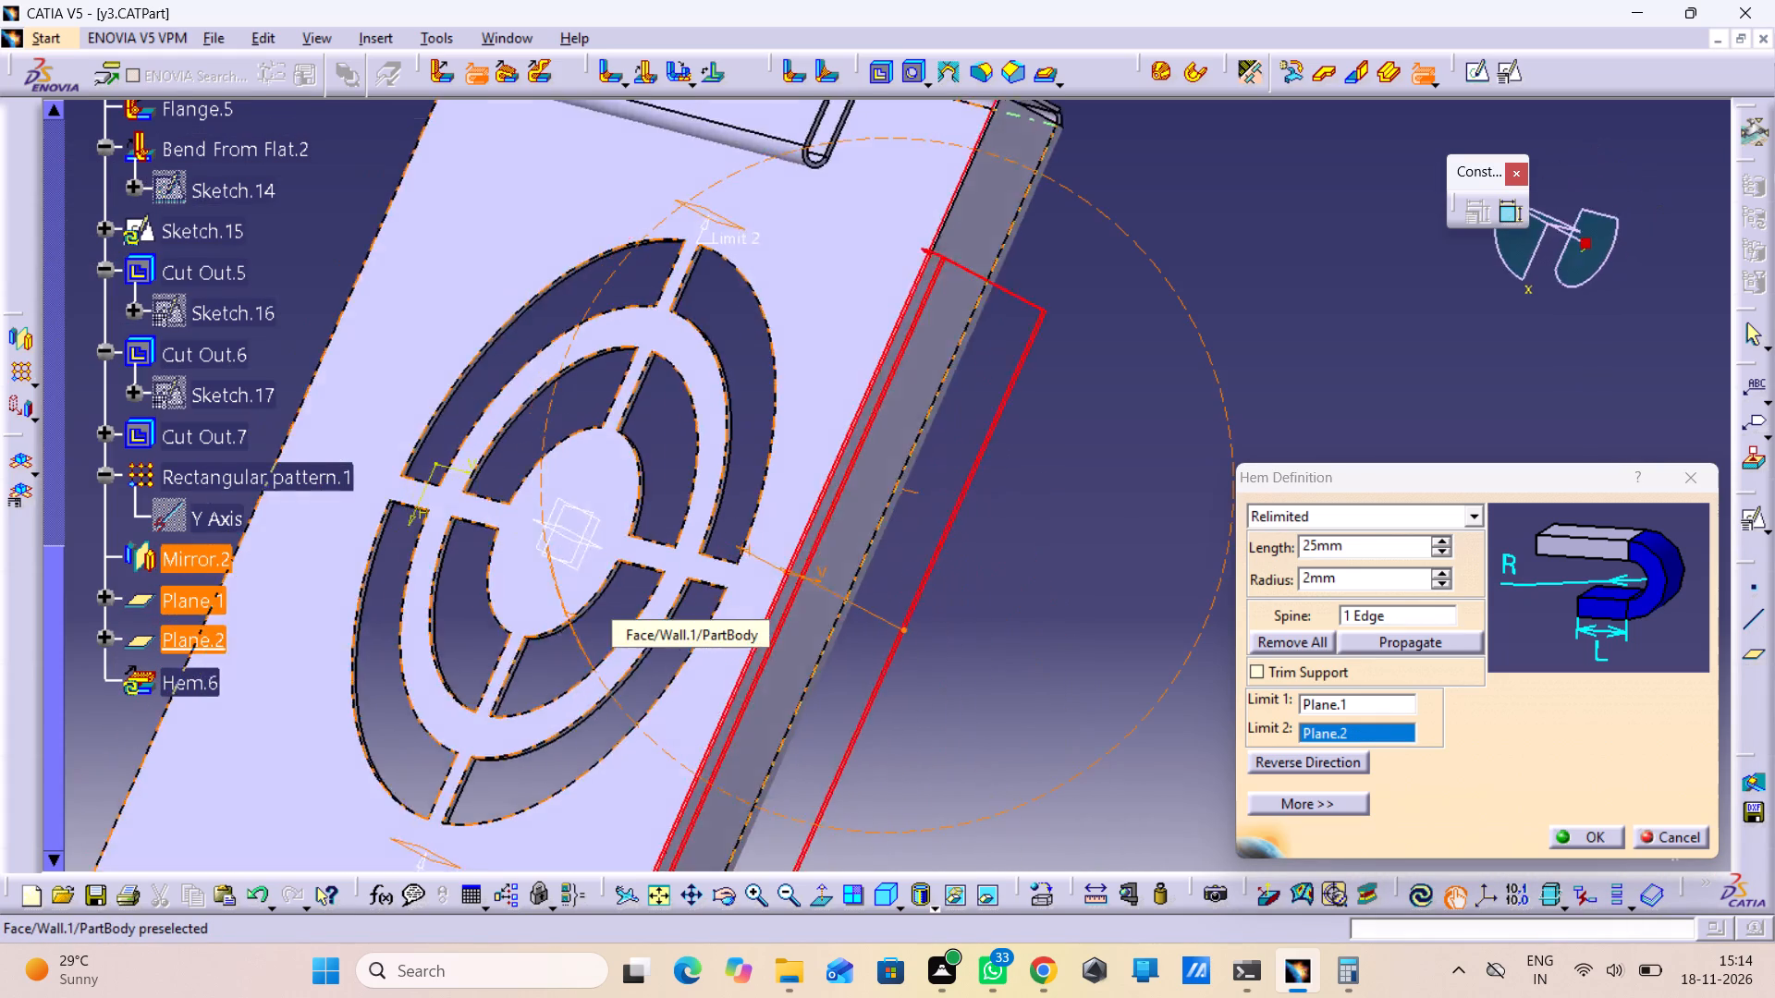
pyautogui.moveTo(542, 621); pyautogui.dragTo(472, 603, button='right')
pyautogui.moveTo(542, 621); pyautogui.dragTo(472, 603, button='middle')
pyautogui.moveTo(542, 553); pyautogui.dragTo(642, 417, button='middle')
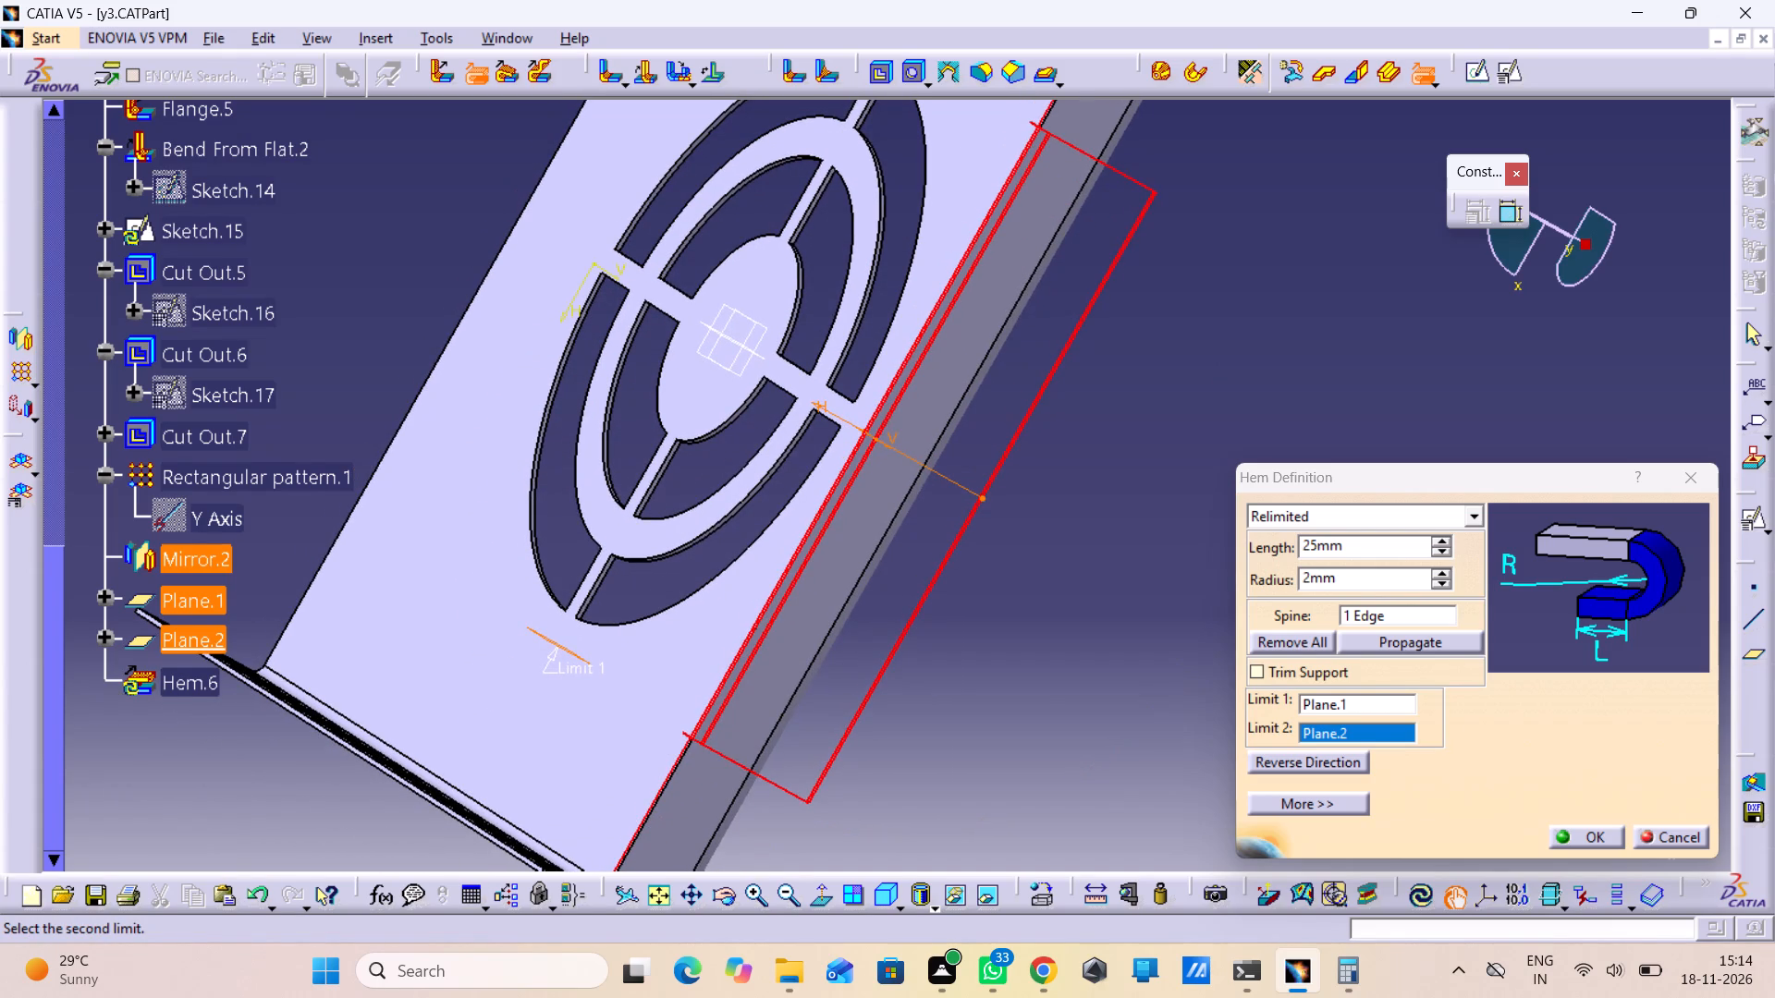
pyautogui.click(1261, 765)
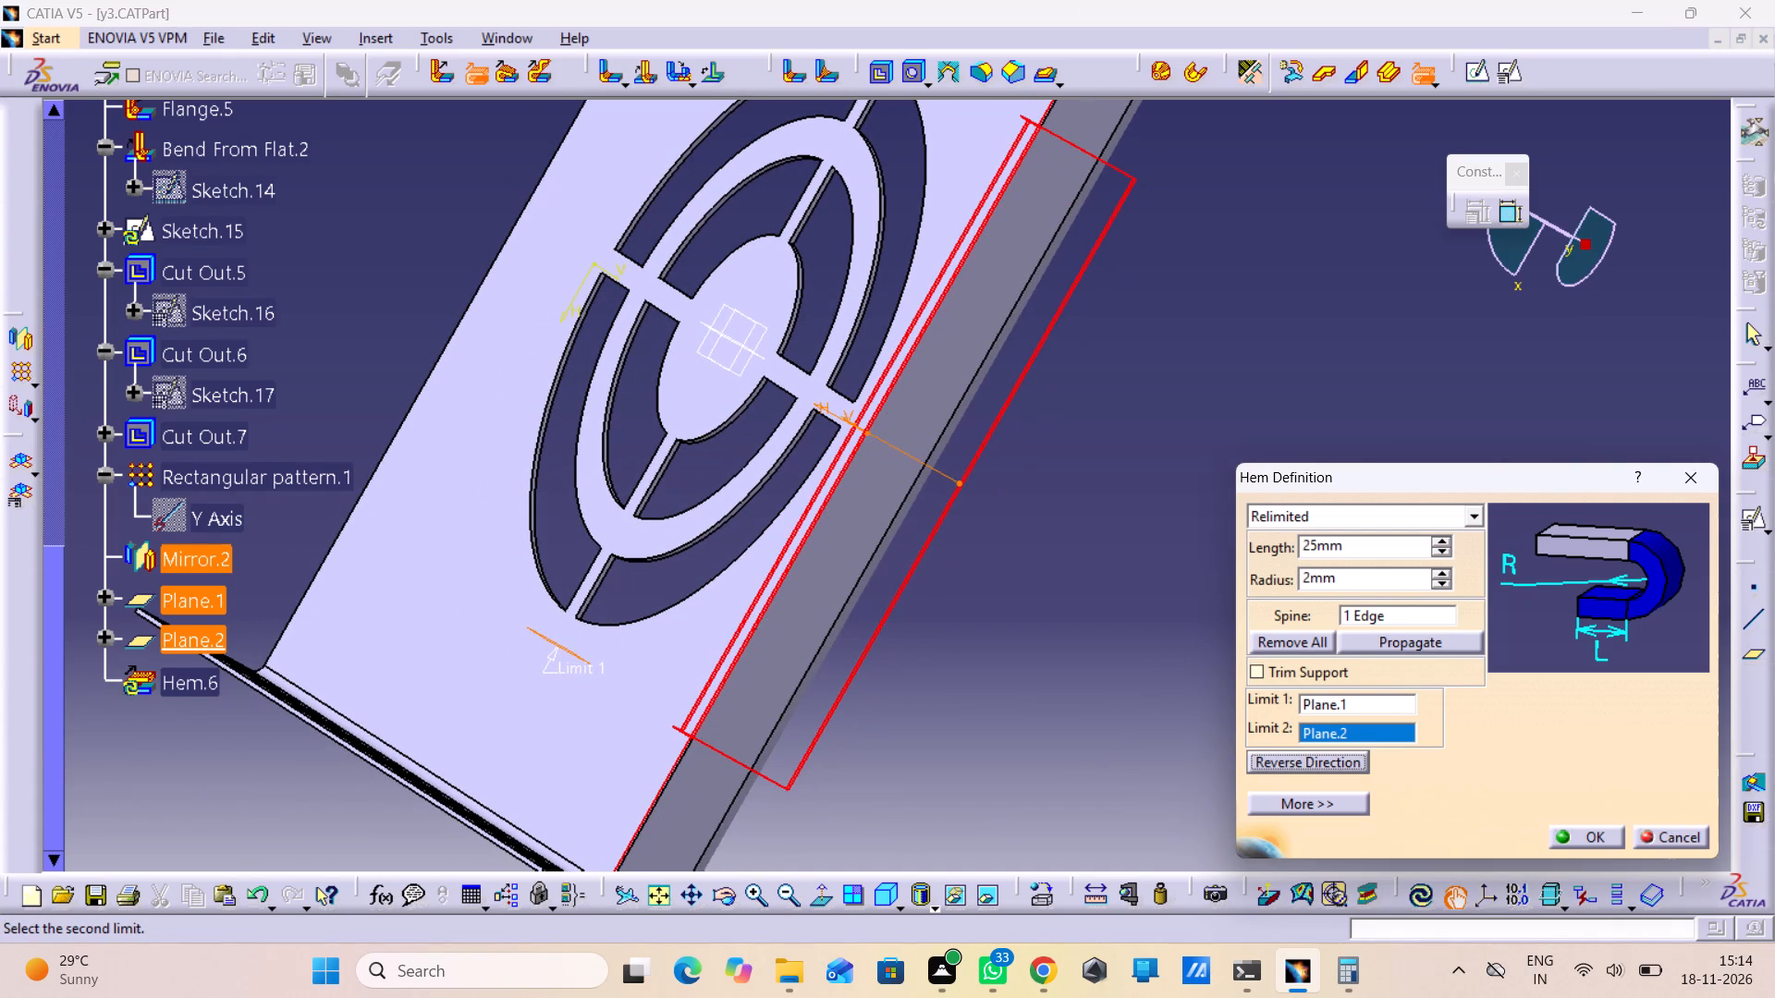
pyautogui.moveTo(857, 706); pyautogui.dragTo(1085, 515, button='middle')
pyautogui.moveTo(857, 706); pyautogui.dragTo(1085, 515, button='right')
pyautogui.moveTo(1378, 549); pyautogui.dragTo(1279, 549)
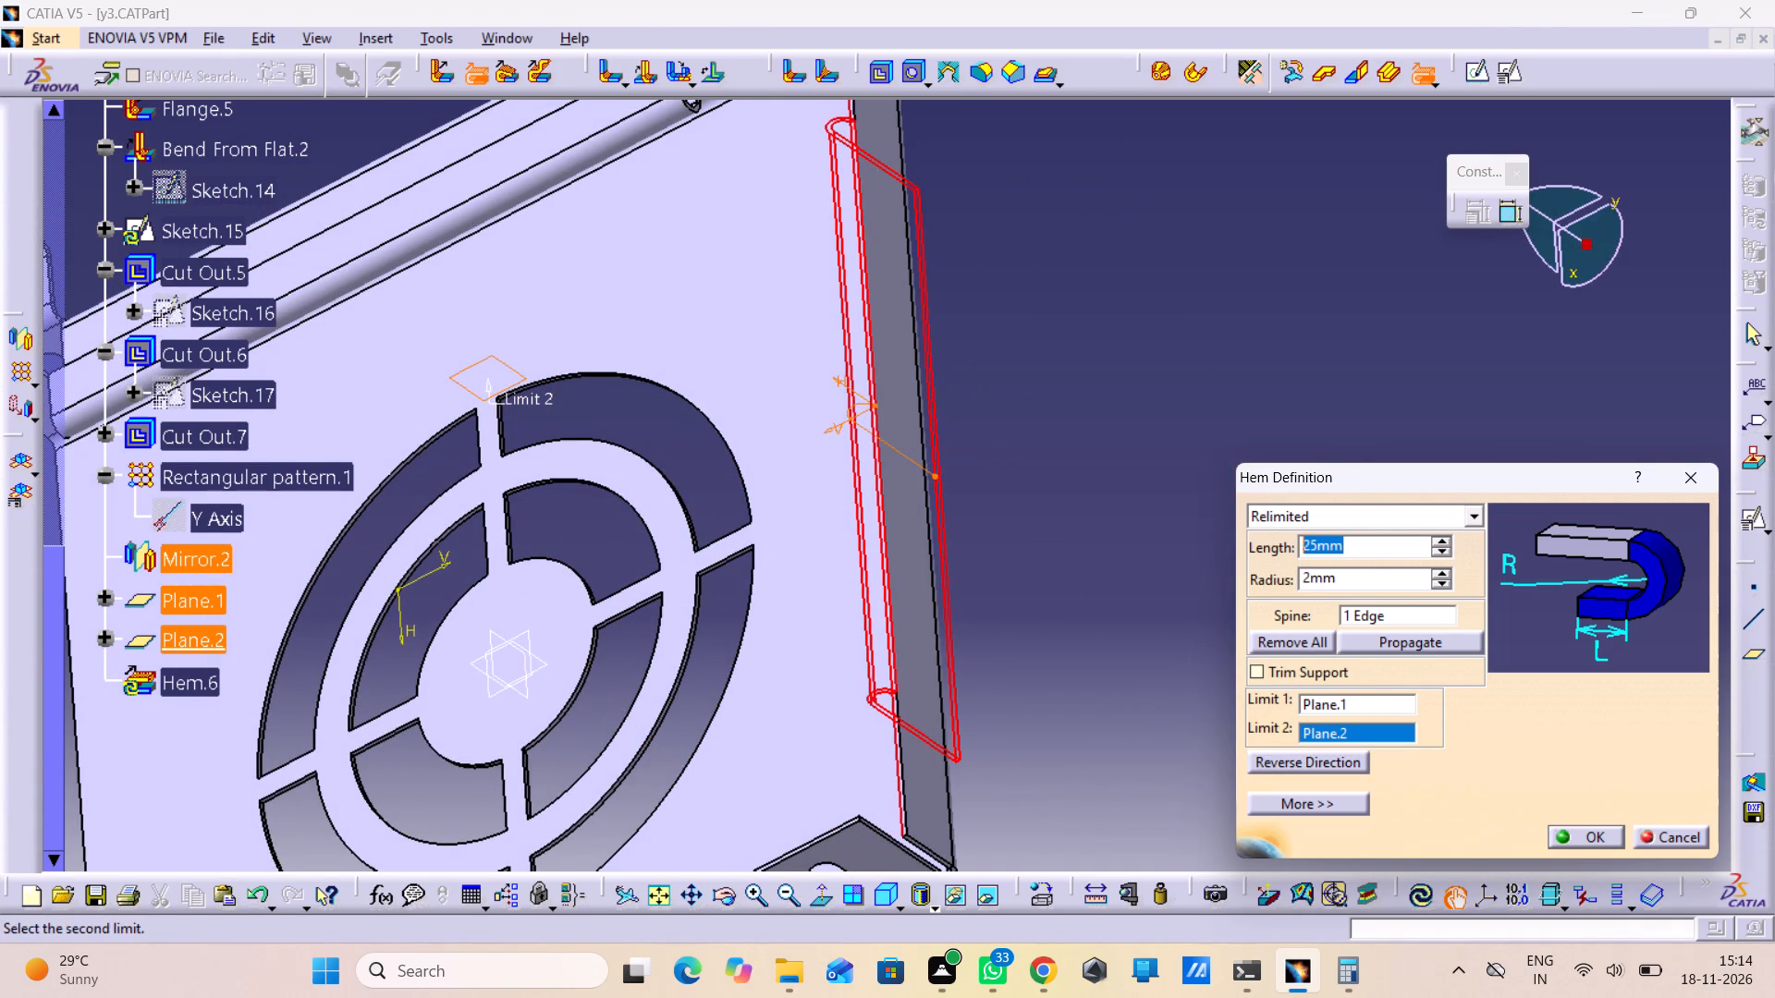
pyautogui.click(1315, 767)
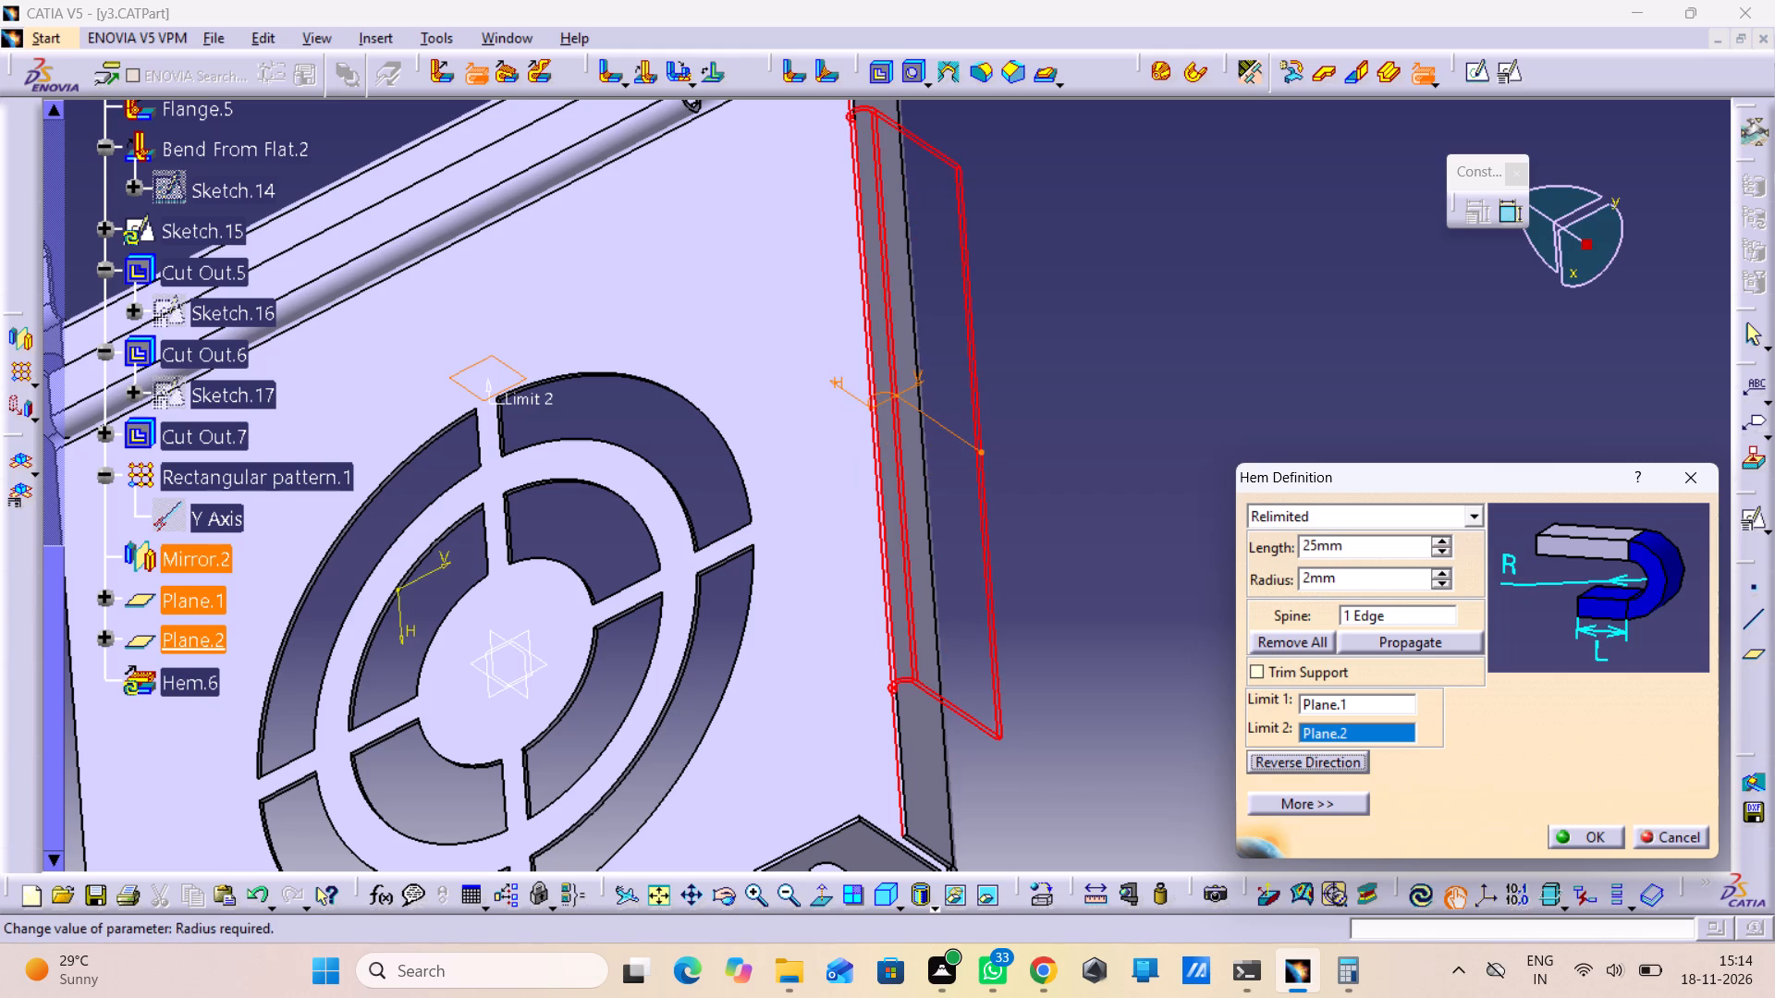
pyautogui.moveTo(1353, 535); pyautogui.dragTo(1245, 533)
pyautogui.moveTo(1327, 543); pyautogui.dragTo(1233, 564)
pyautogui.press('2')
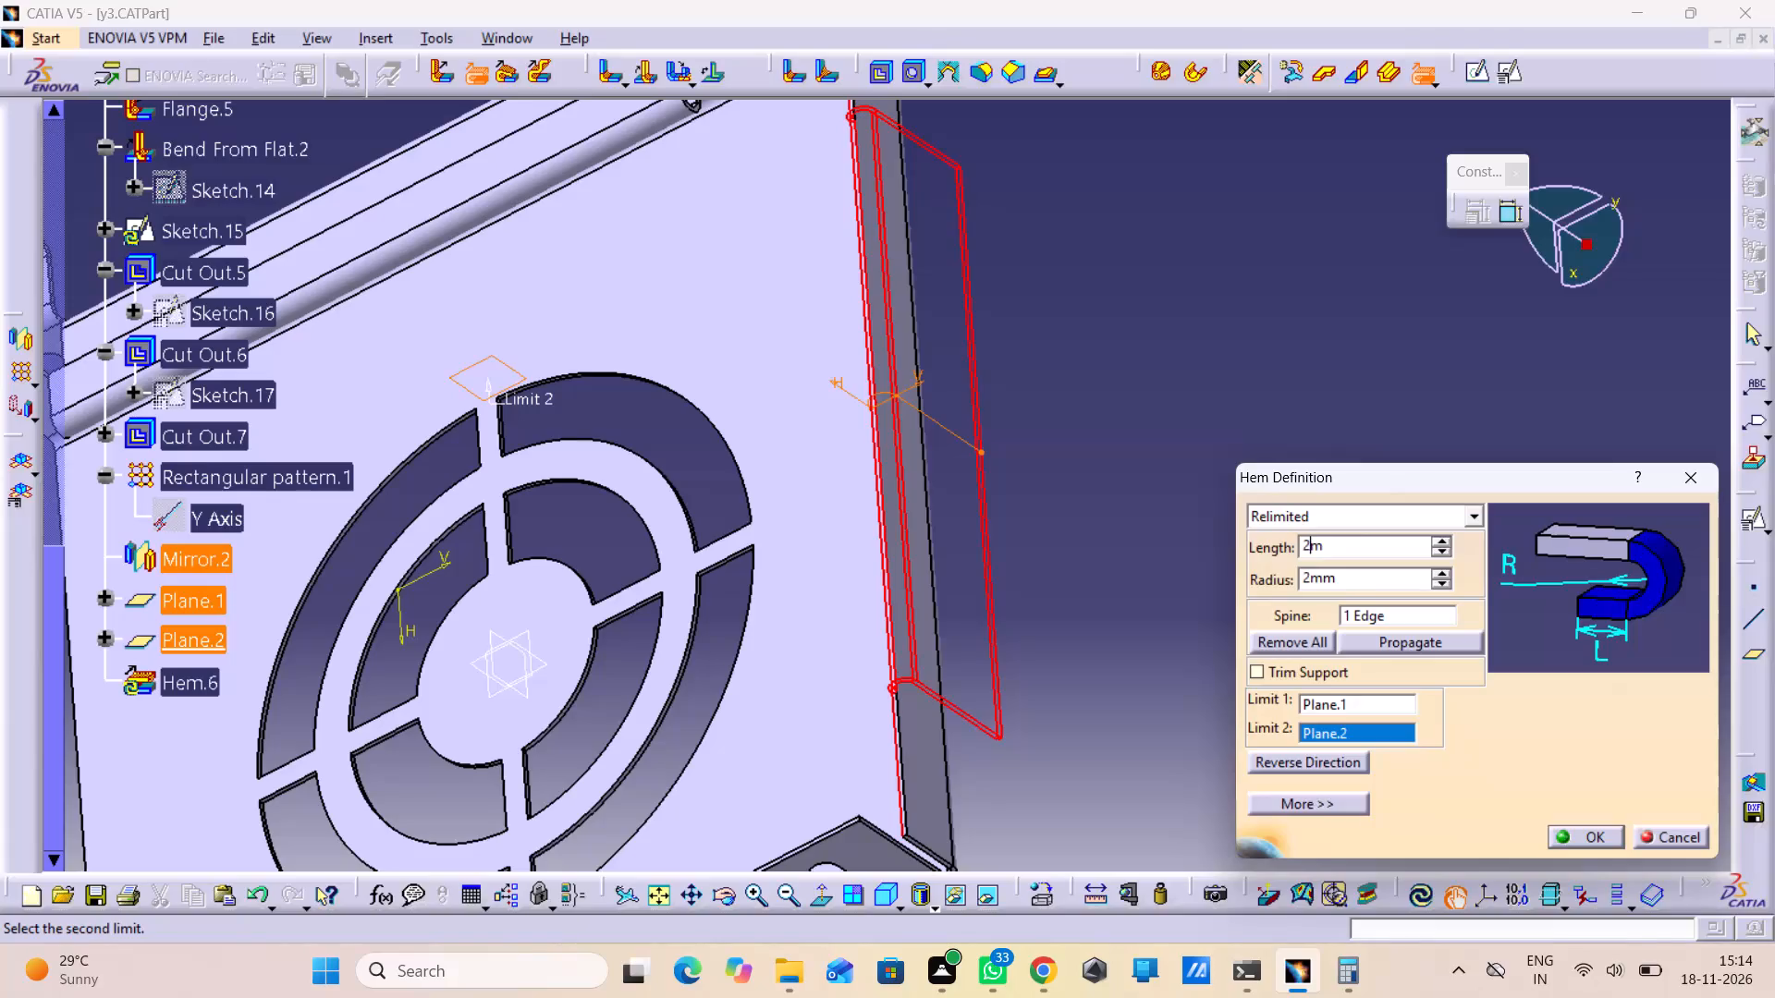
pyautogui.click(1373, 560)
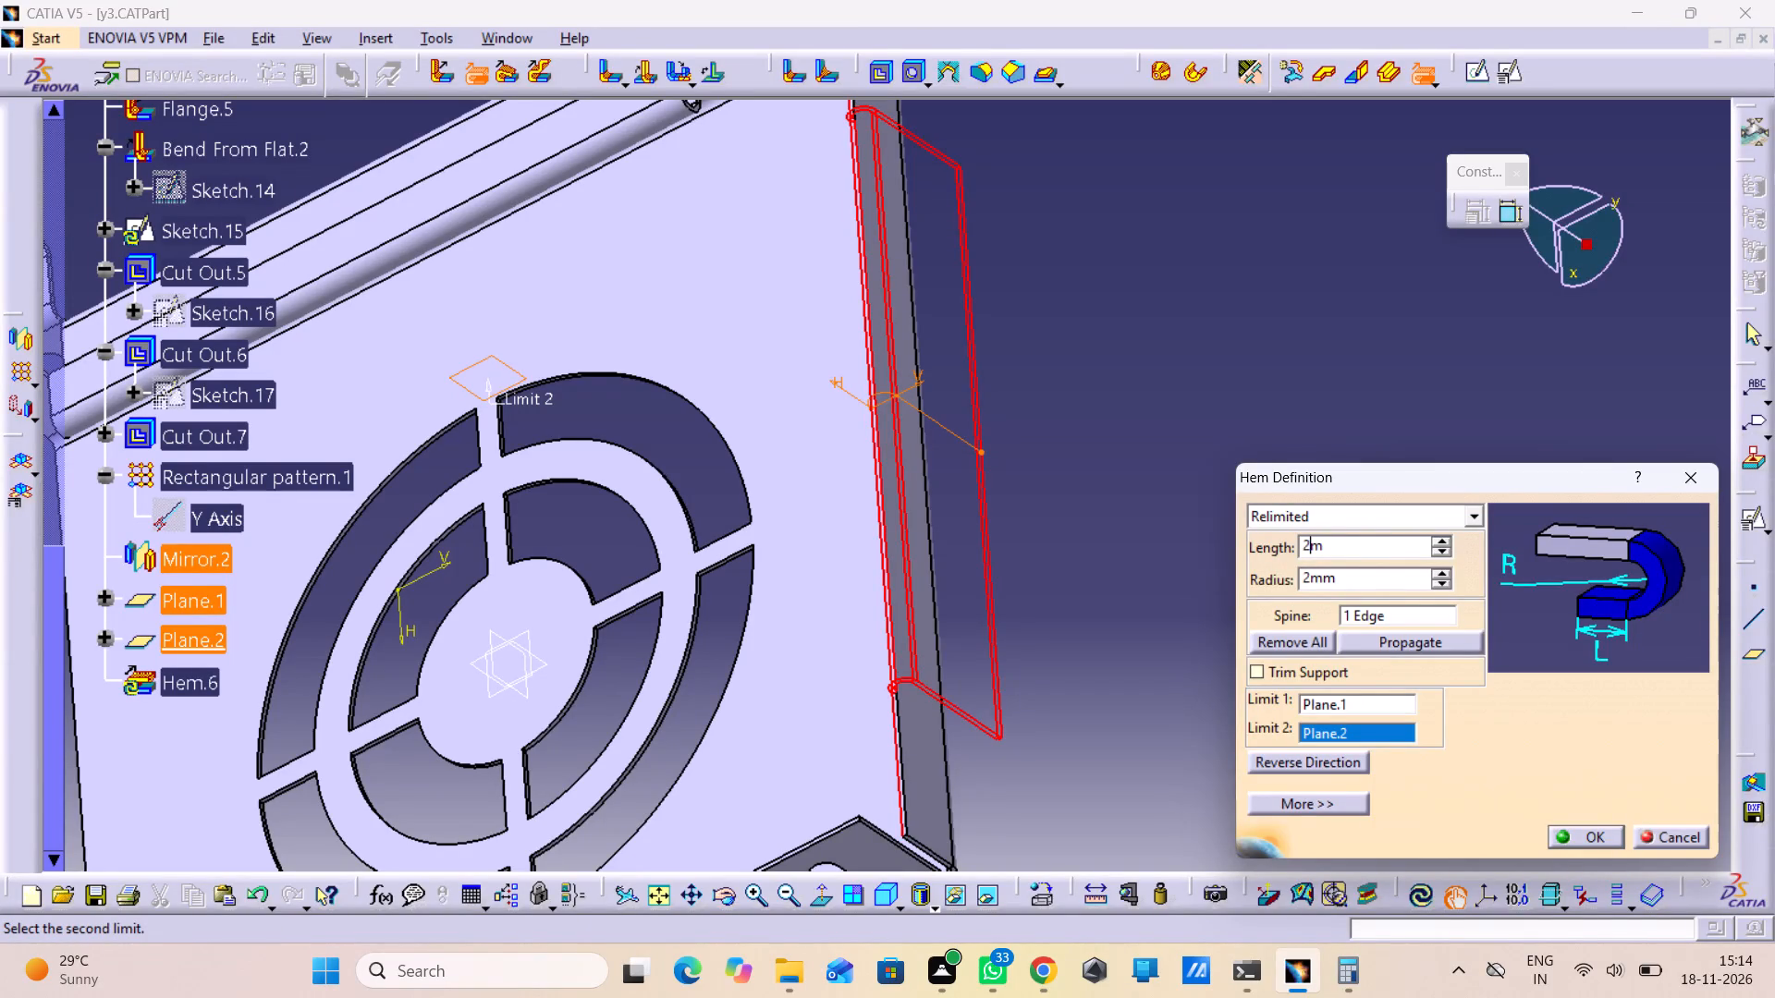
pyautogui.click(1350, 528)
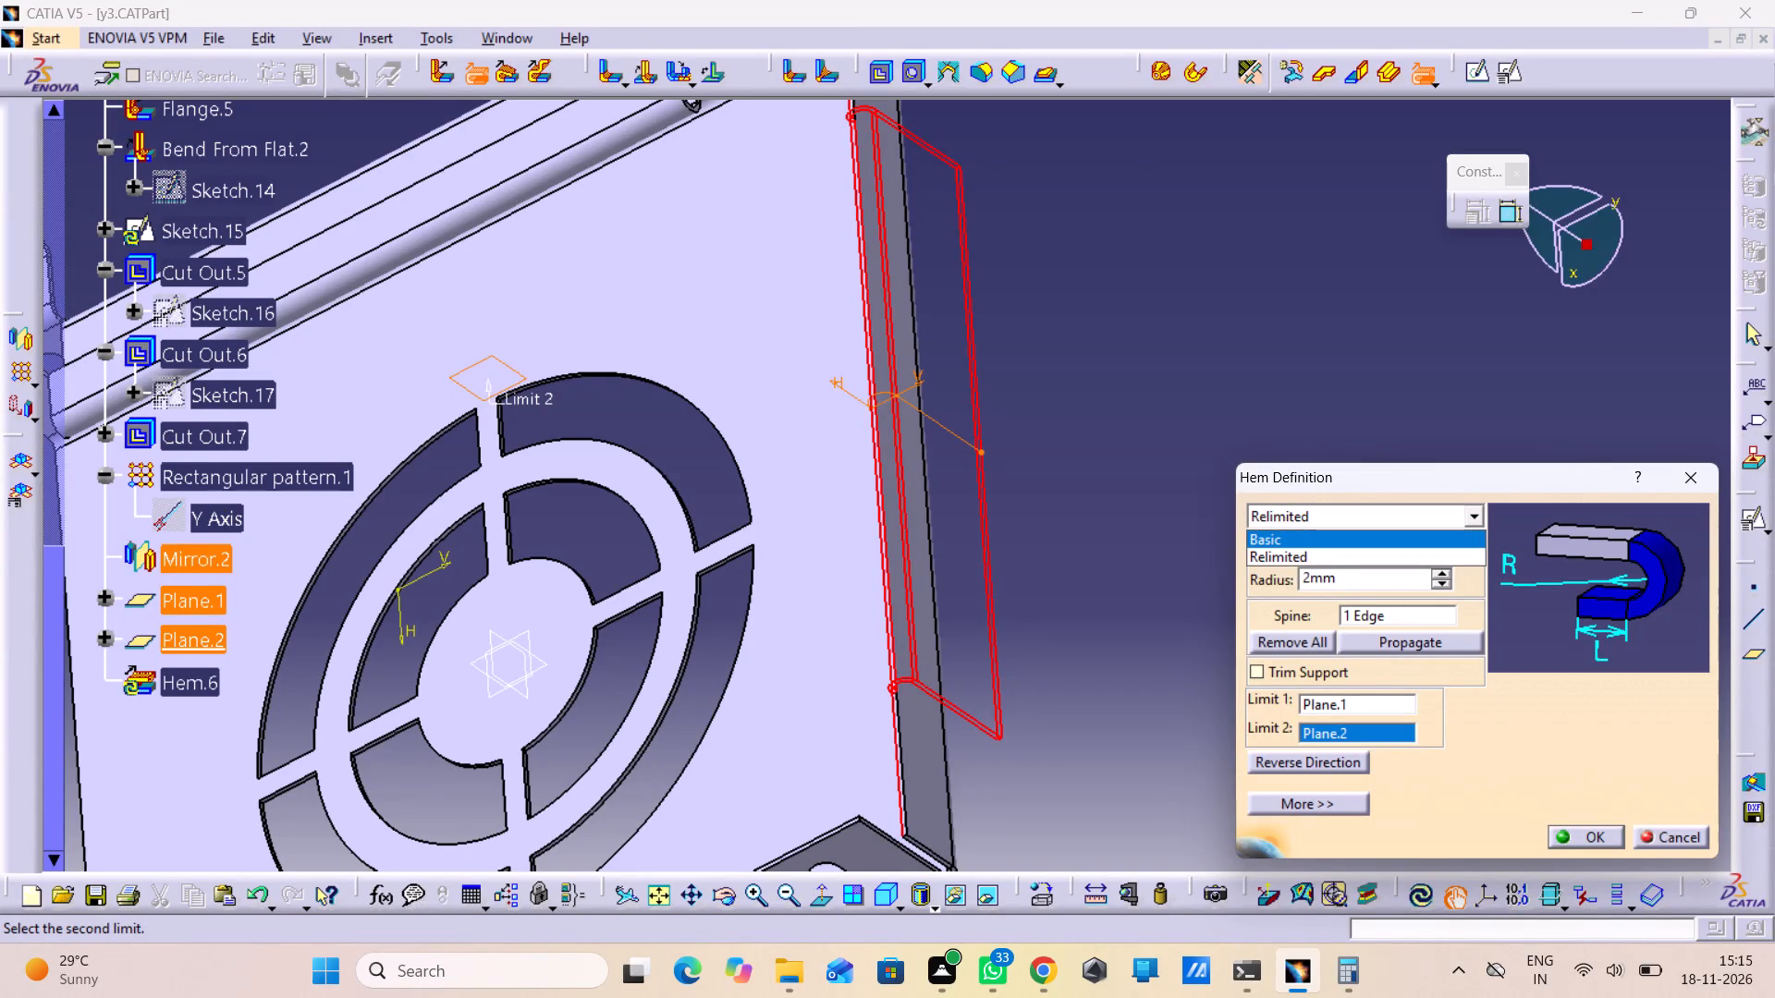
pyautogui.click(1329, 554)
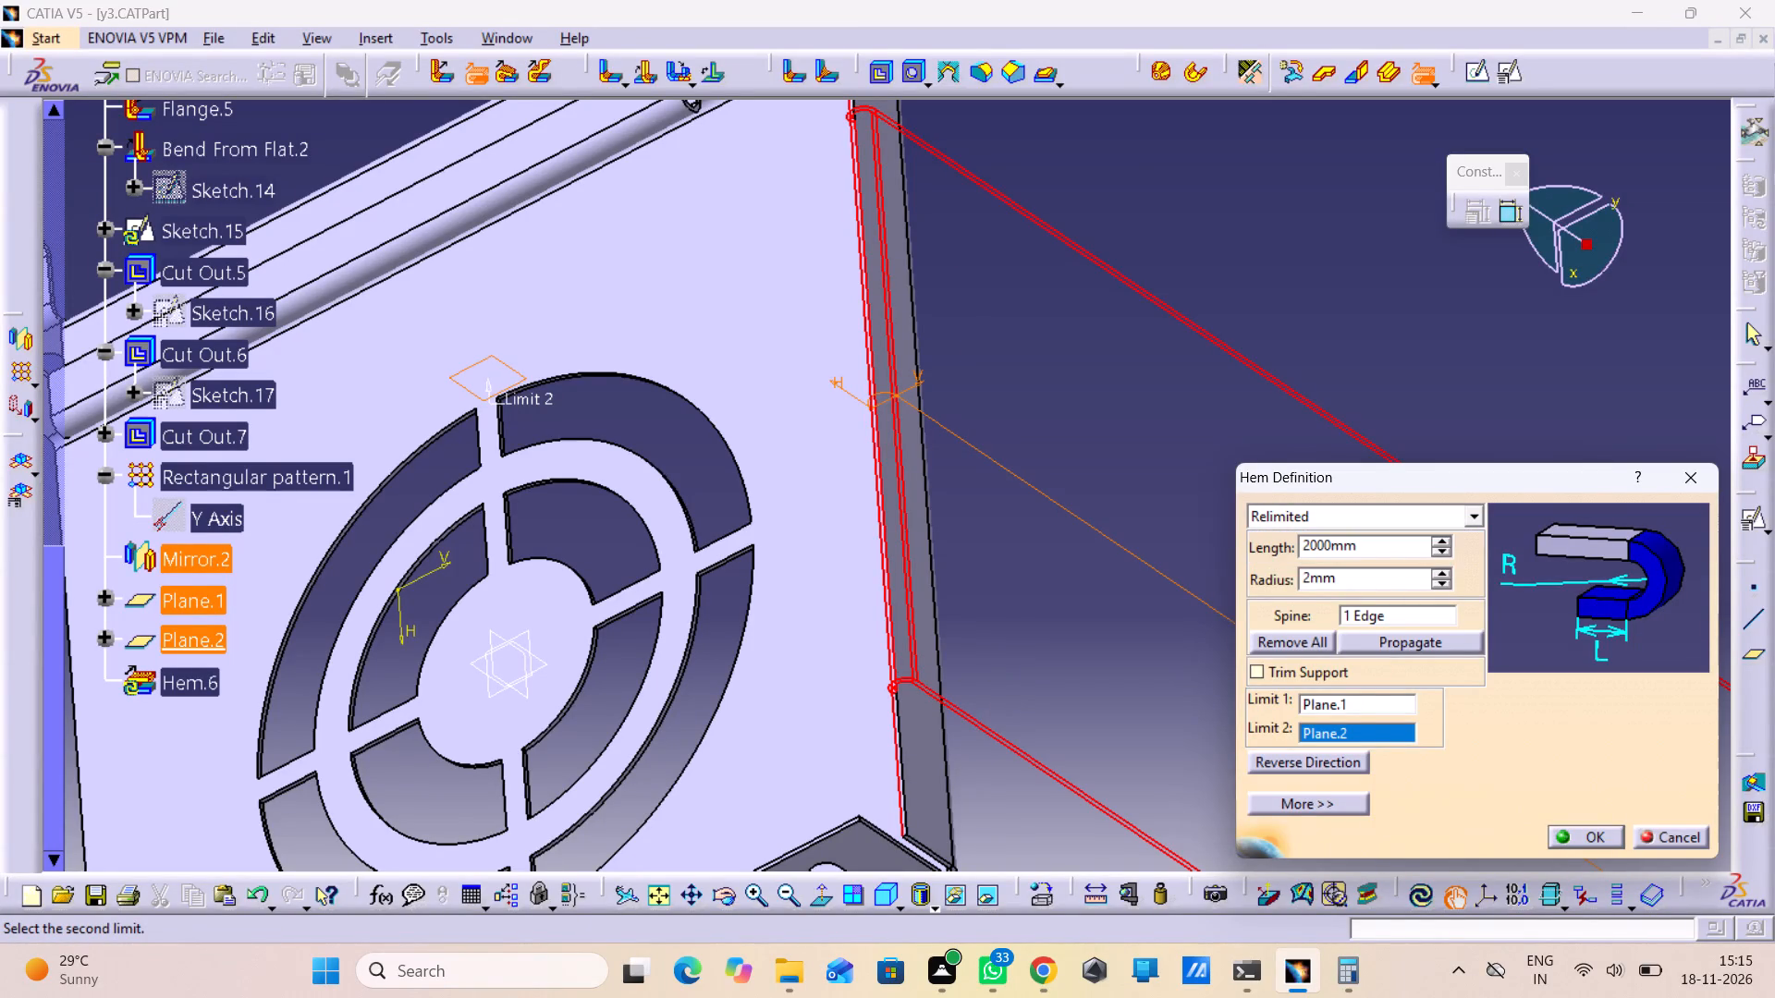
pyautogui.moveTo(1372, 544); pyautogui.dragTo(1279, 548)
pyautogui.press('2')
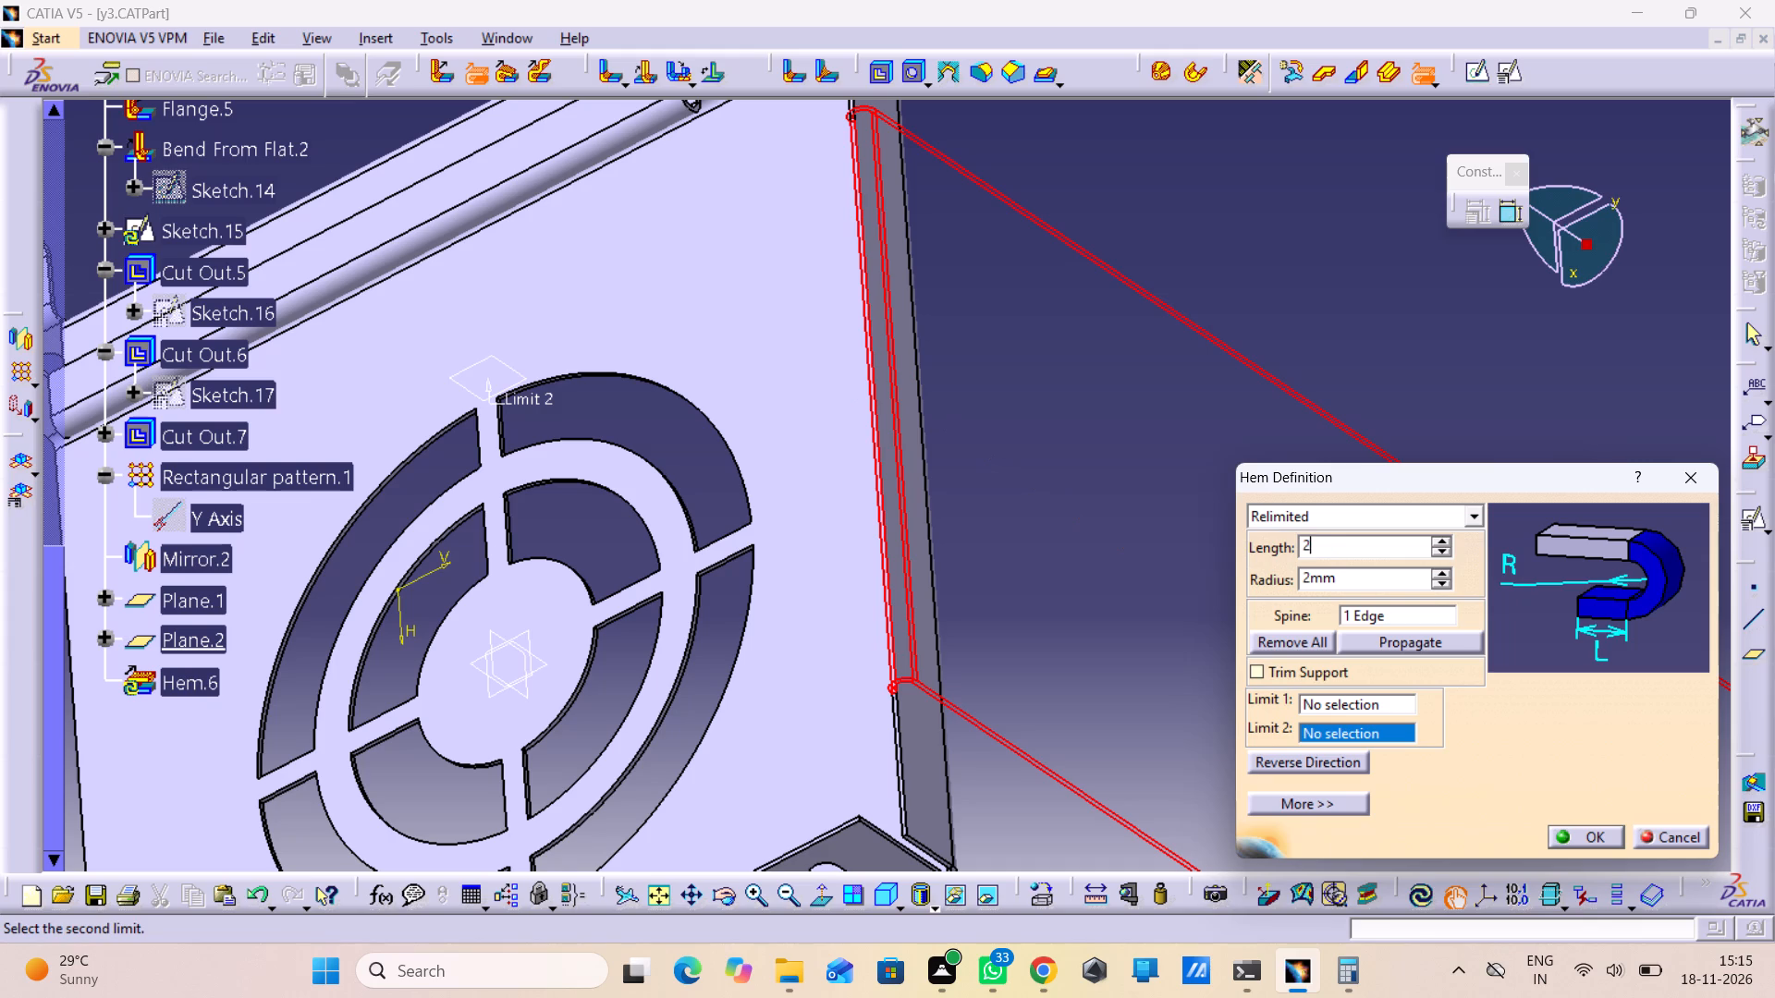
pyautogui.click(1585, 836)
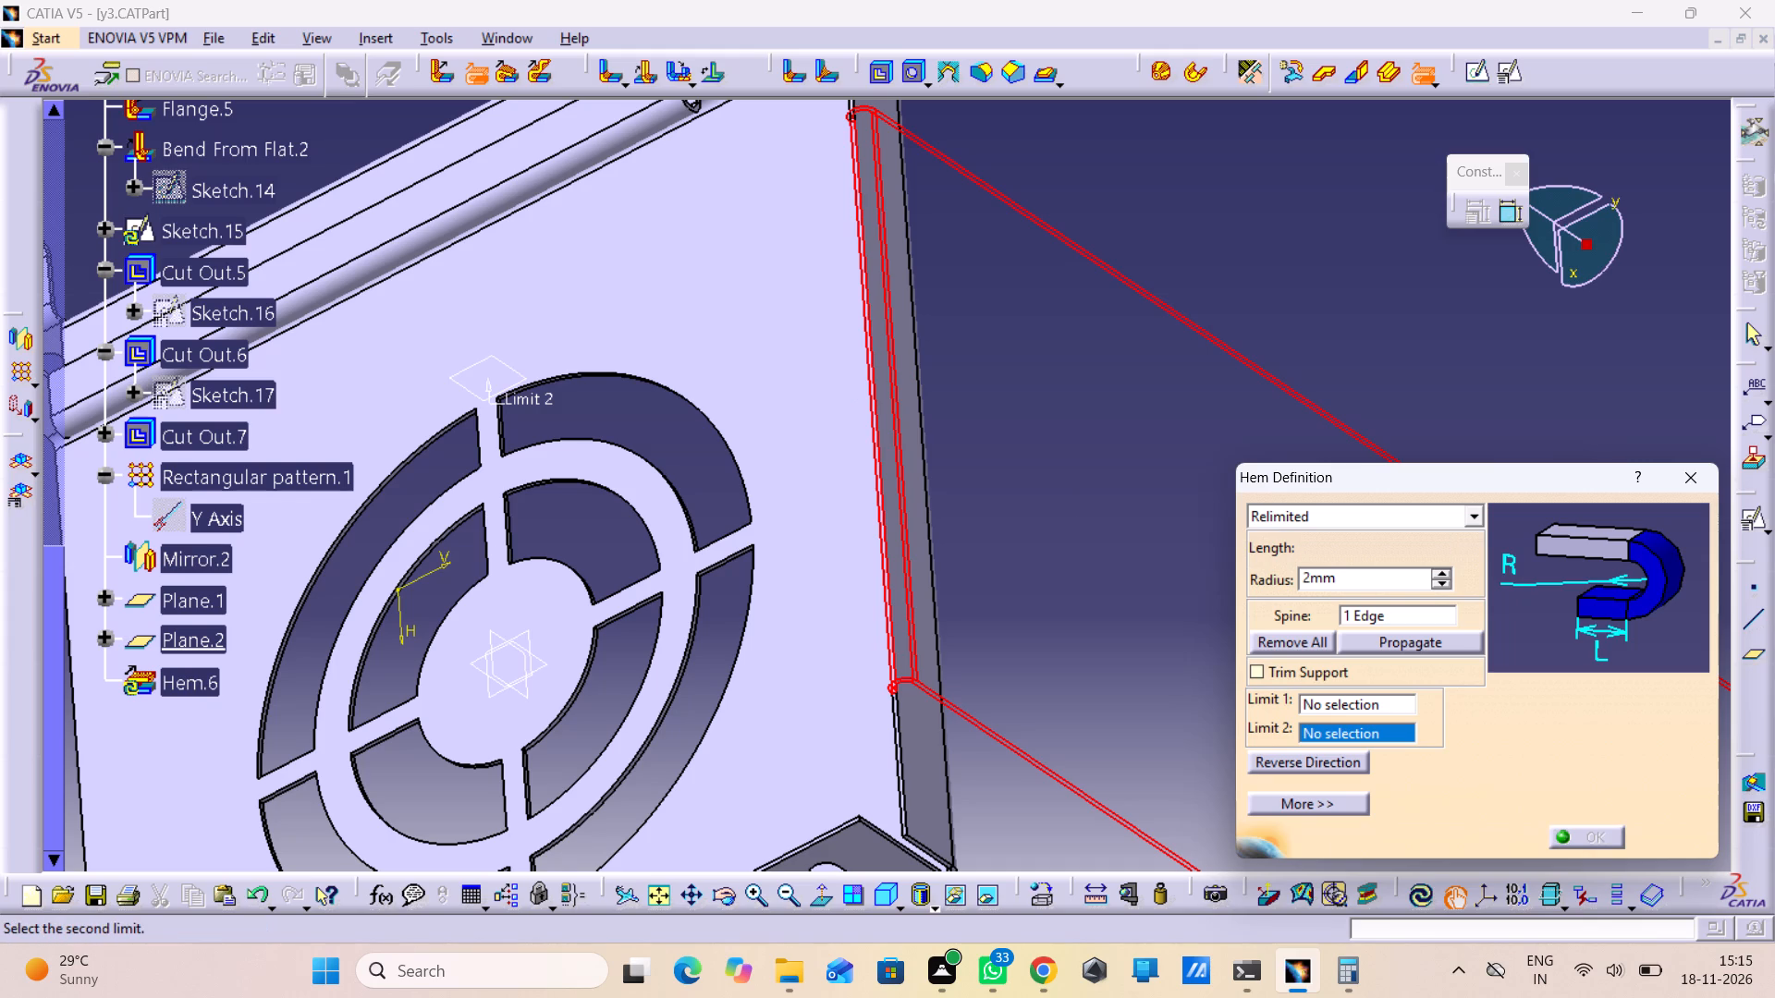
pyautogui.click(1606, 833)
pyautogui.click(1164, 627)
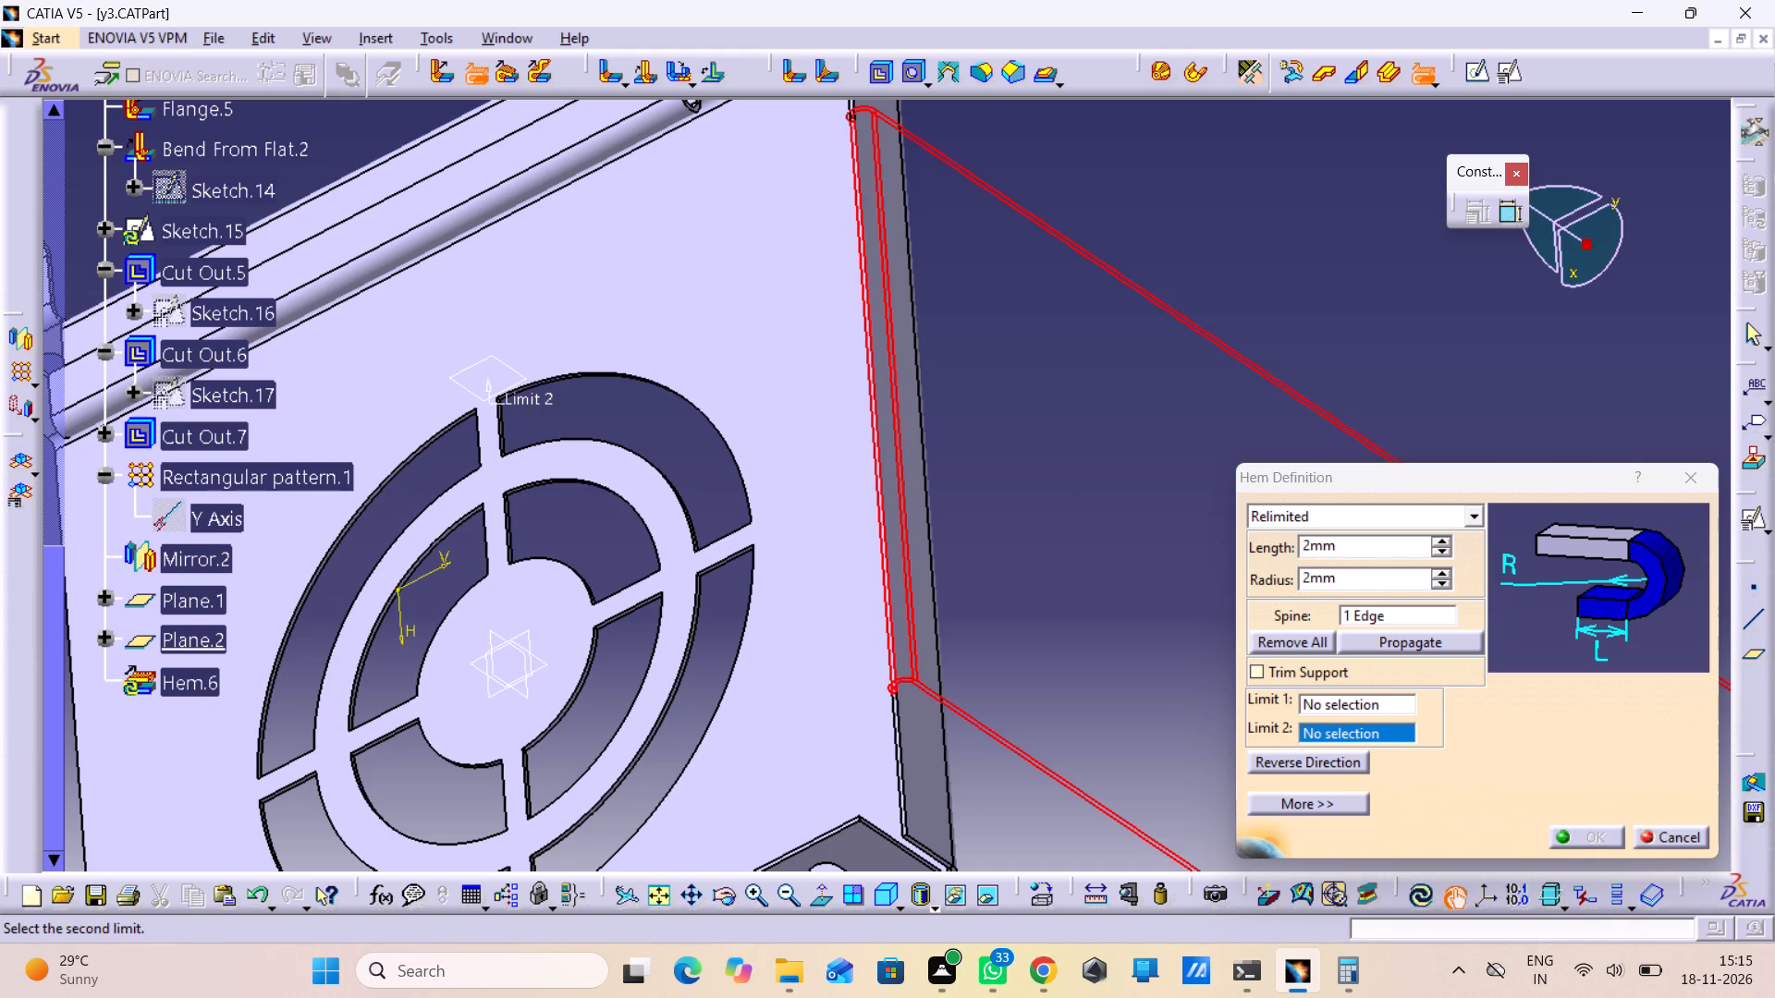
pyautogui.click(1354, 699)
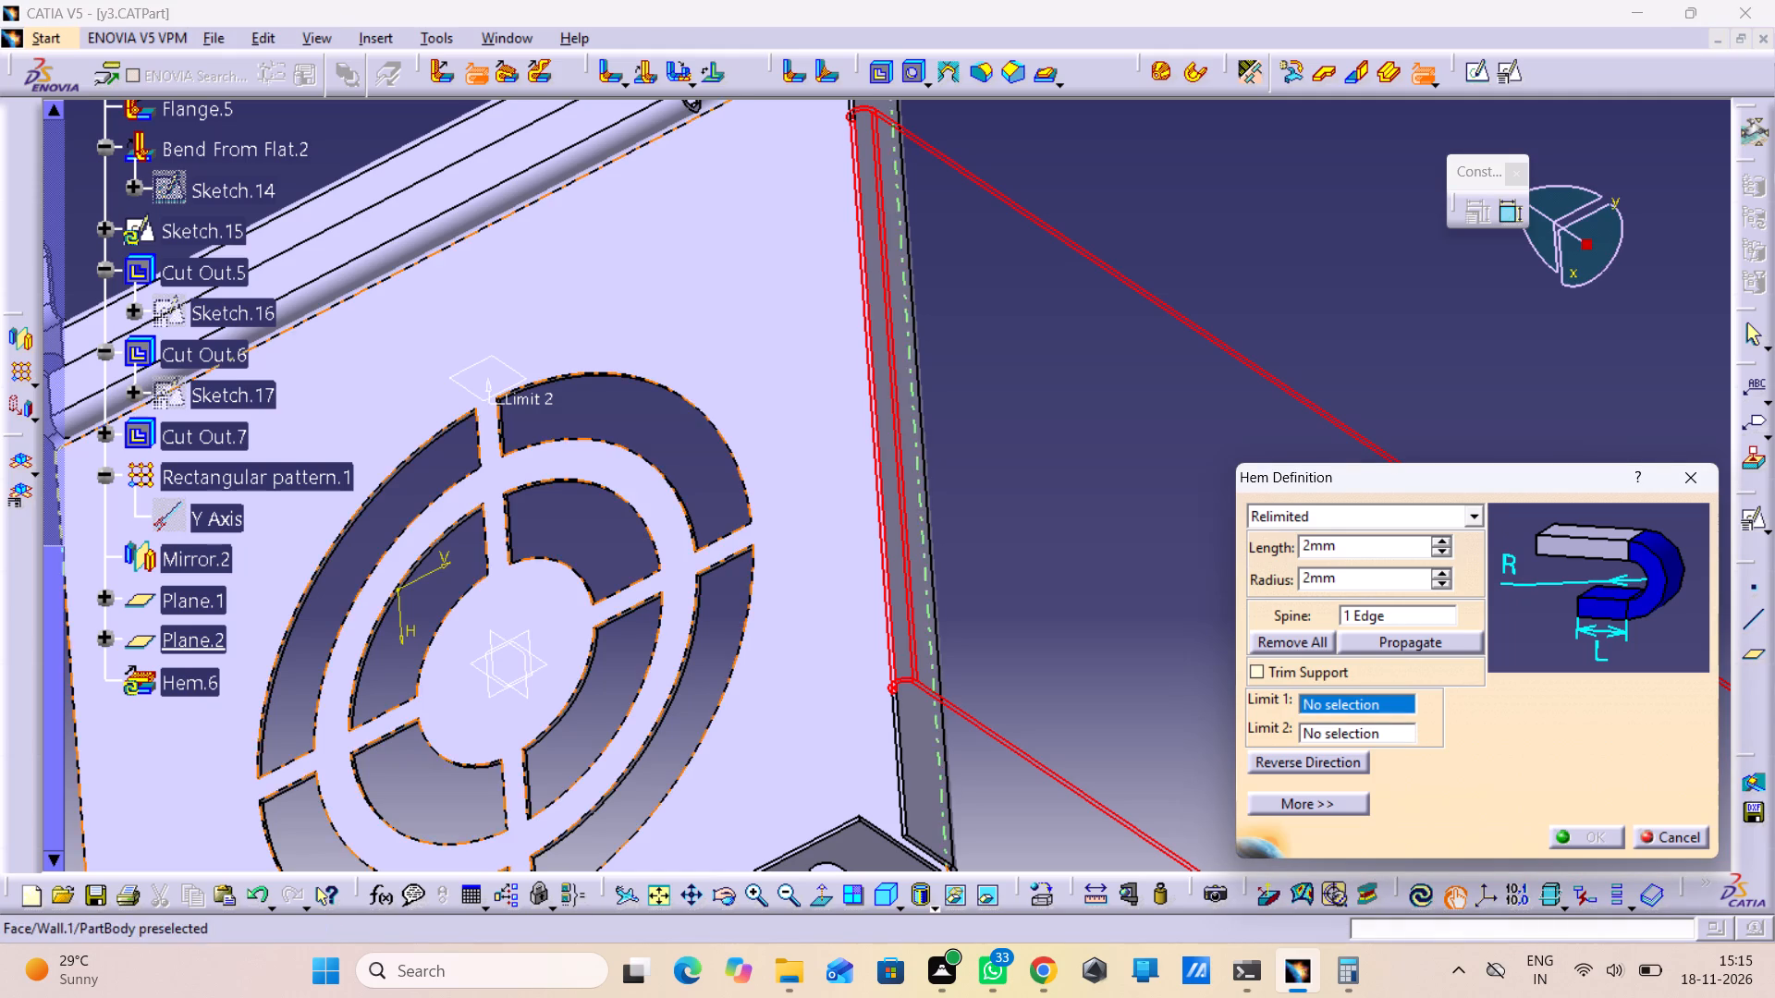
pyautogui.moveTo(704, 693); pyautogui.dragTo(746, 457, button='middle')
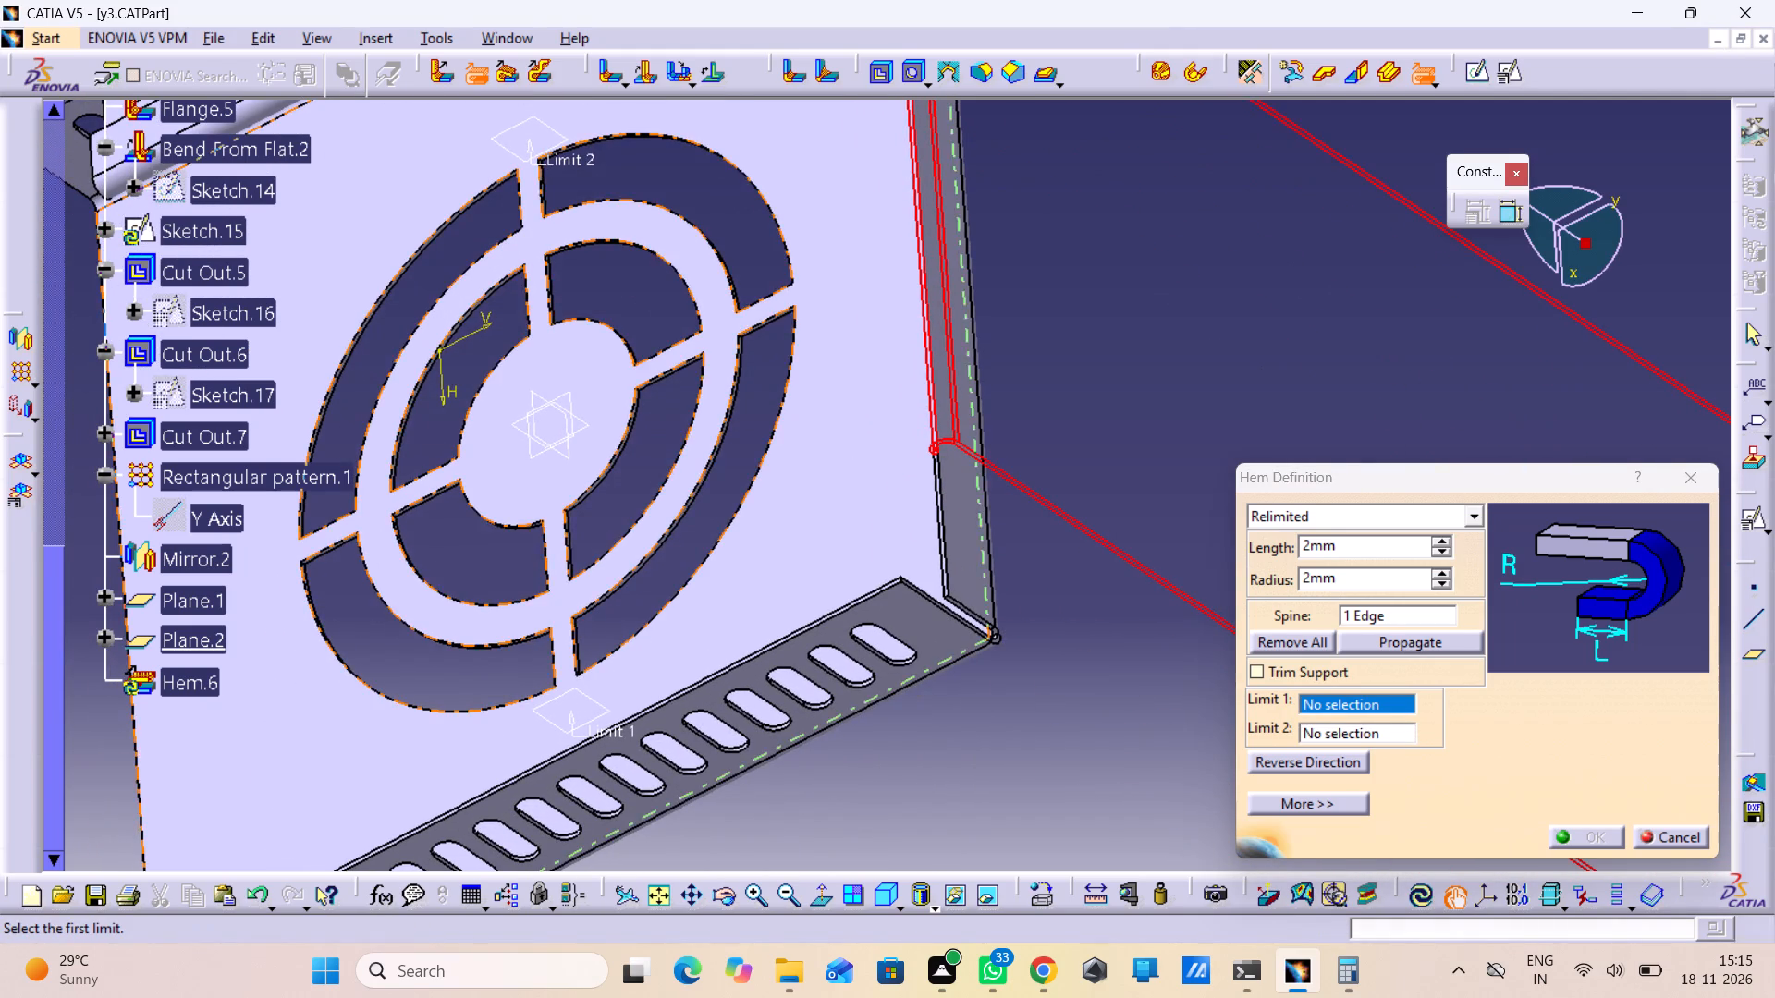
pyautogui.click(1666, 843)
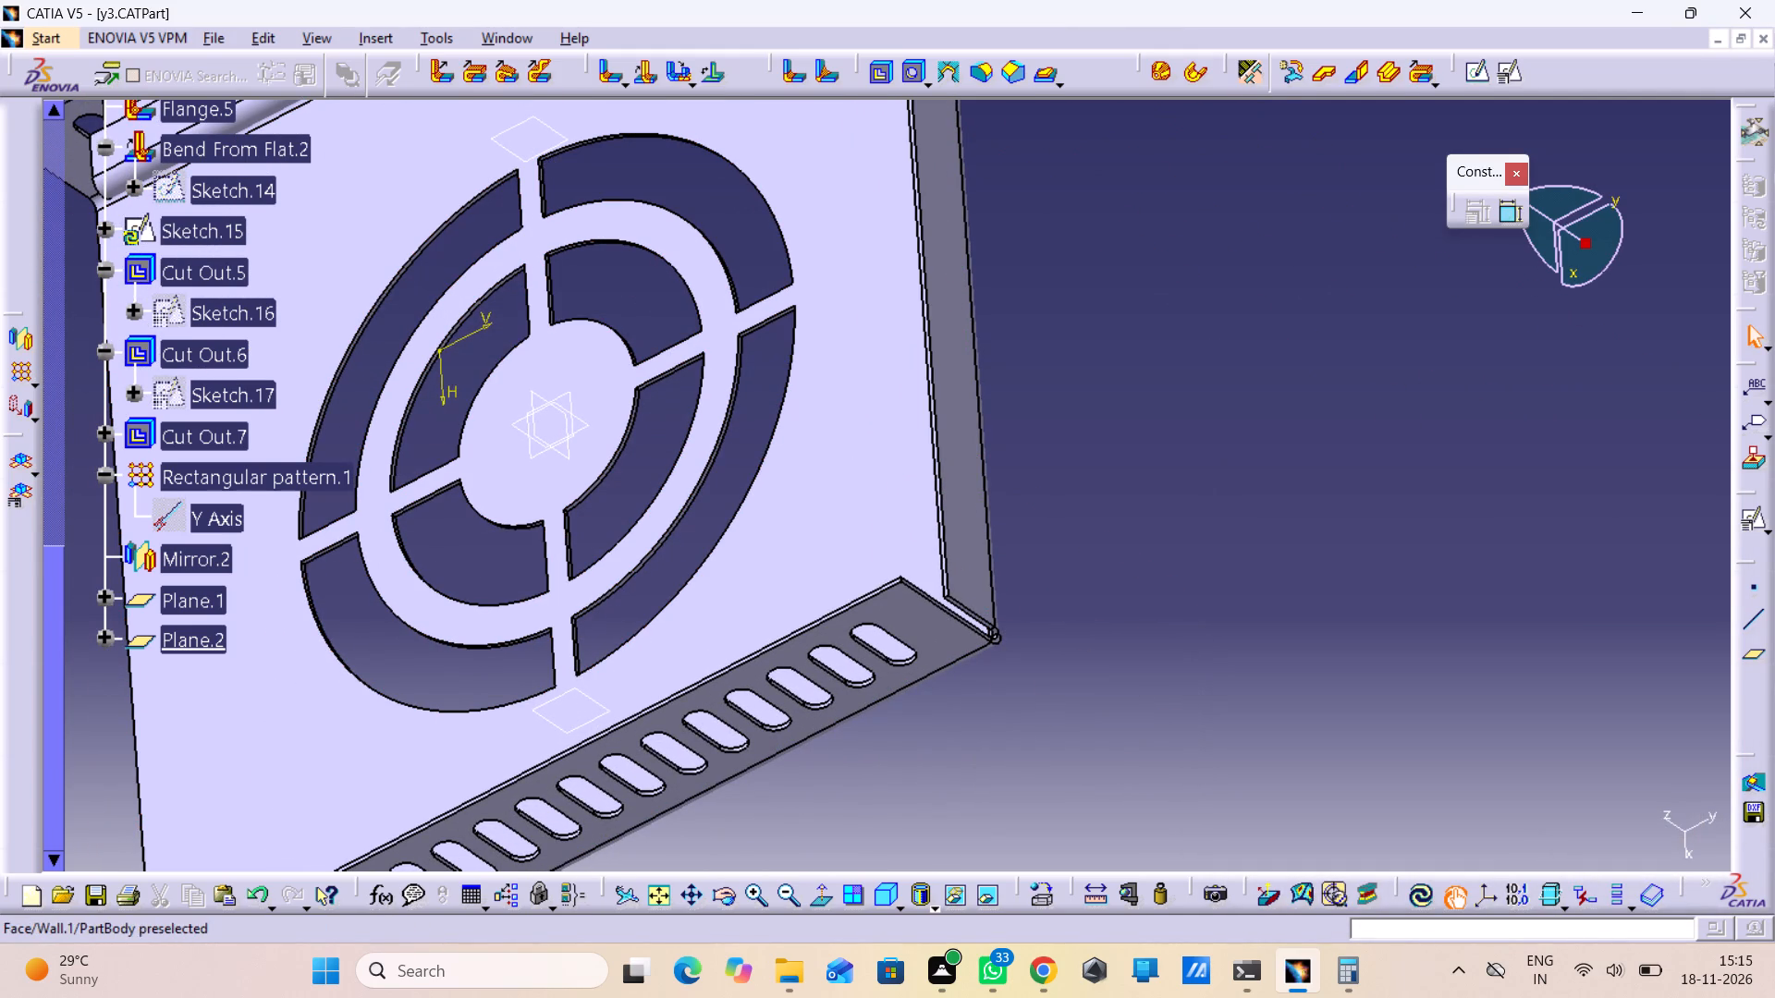
# Create a relimited hem on the plain wall's free edge, 2 mm long with 2 mm radius, limited by Plane.1 and Plane.2.
pyautogui.click(471, 72)
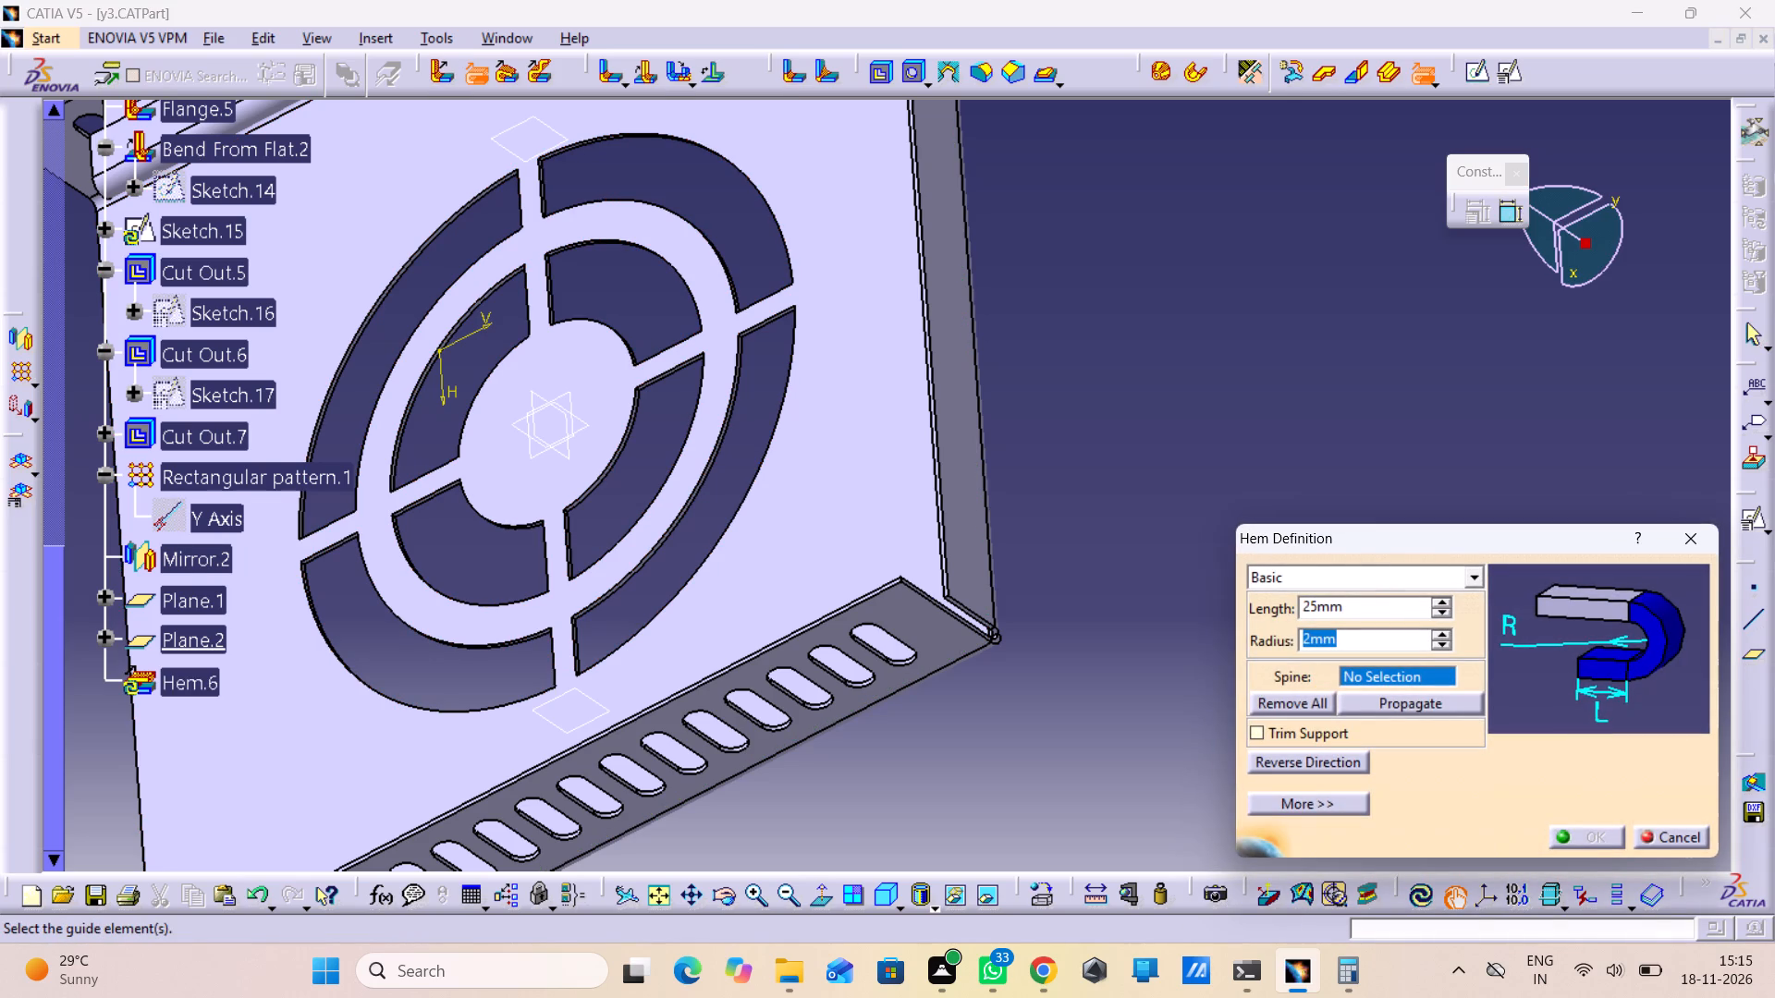
pyautogui.click(930, 403)
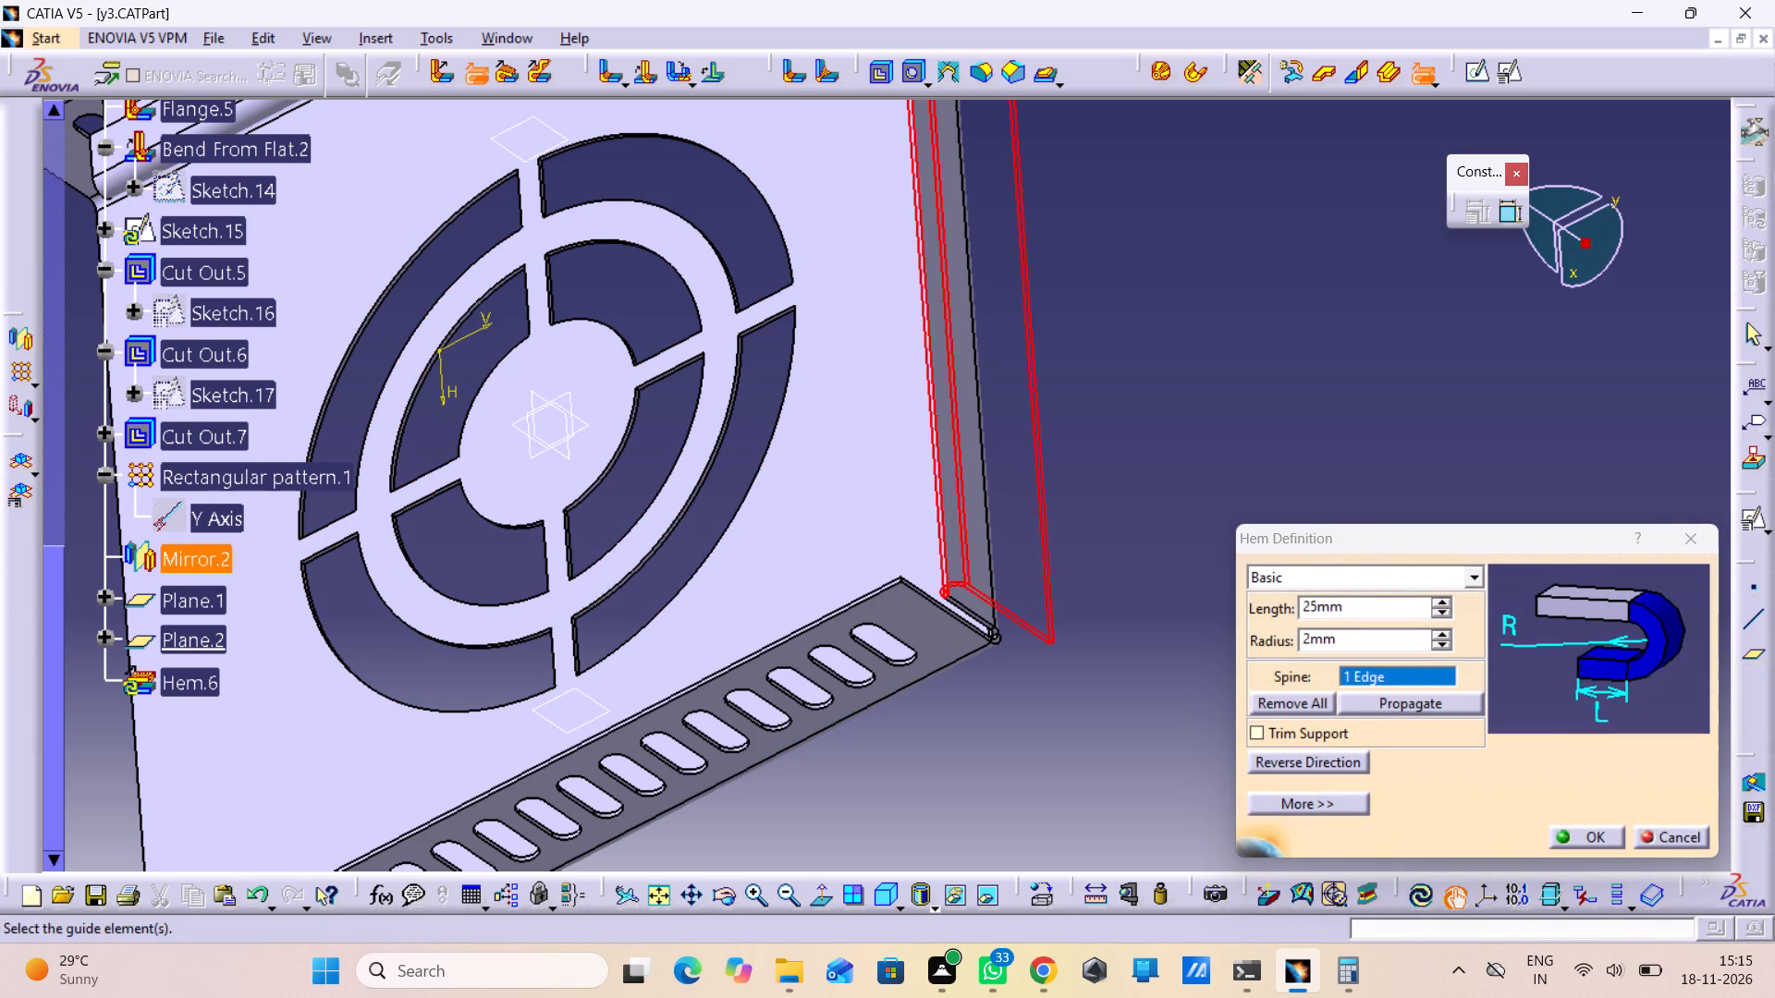
pyautogui.click(1325, 572)
pyautogui.click(1327, 616)
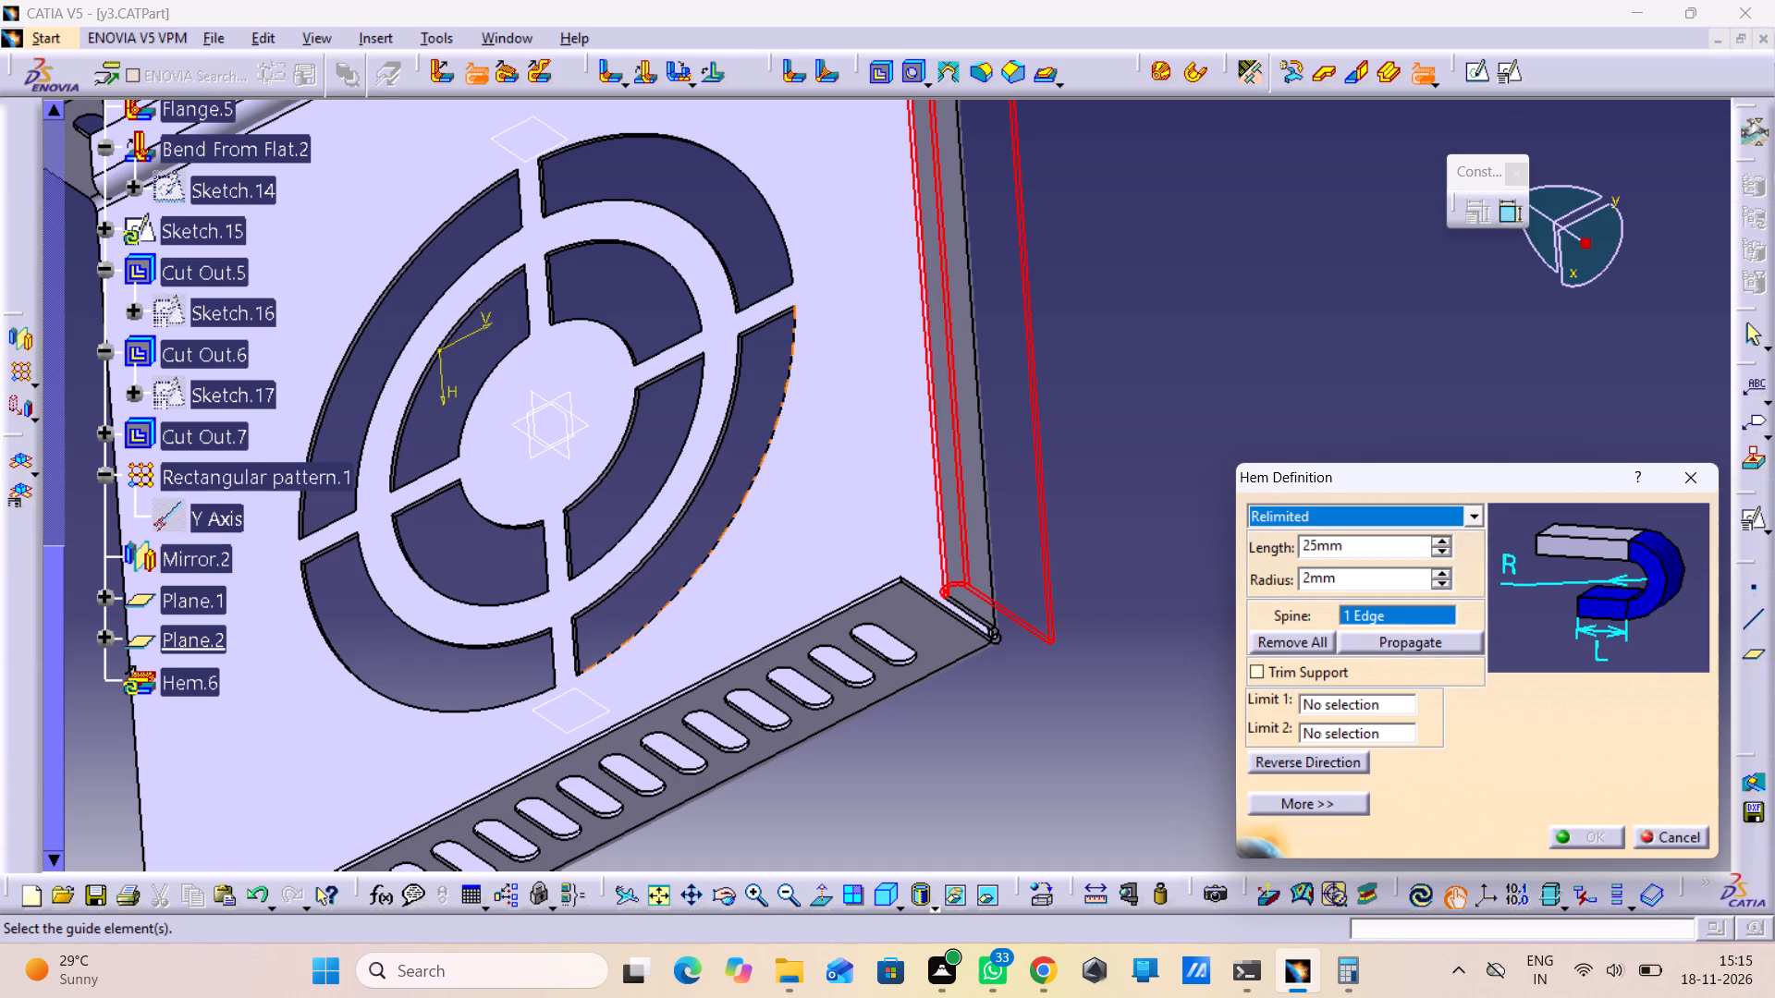
pyautogui.click(1326, 695)
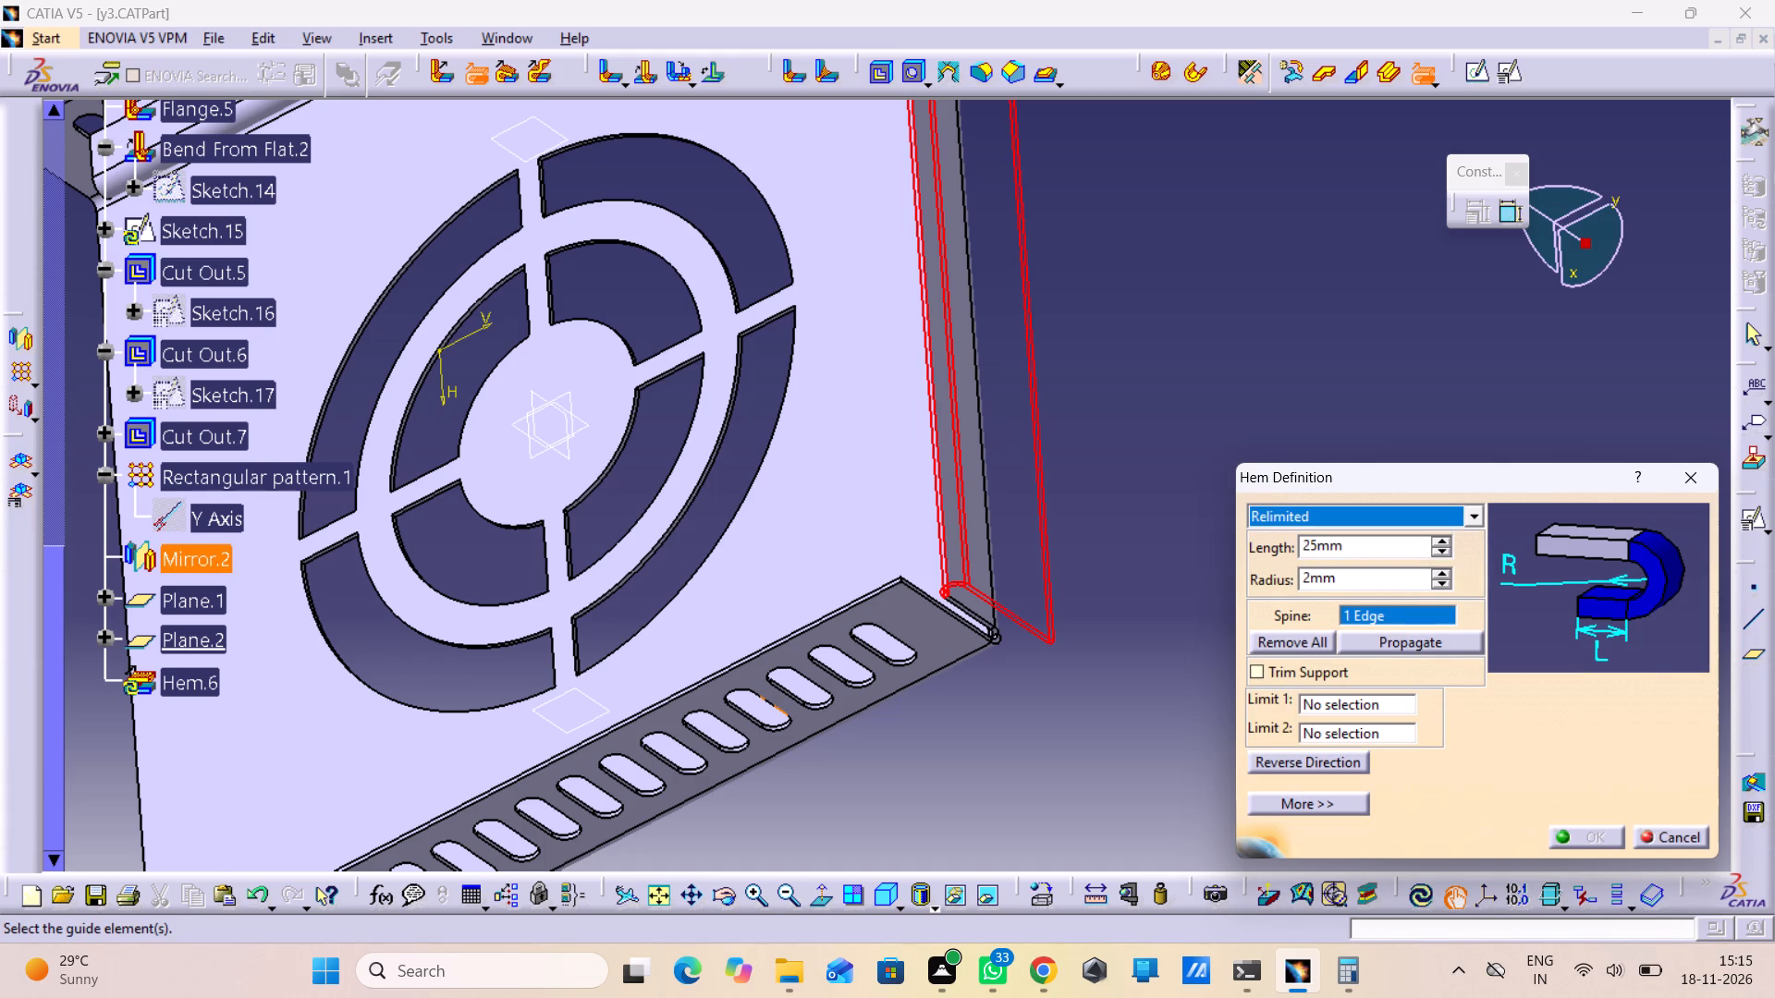
pyautogui.click(1318, 706)
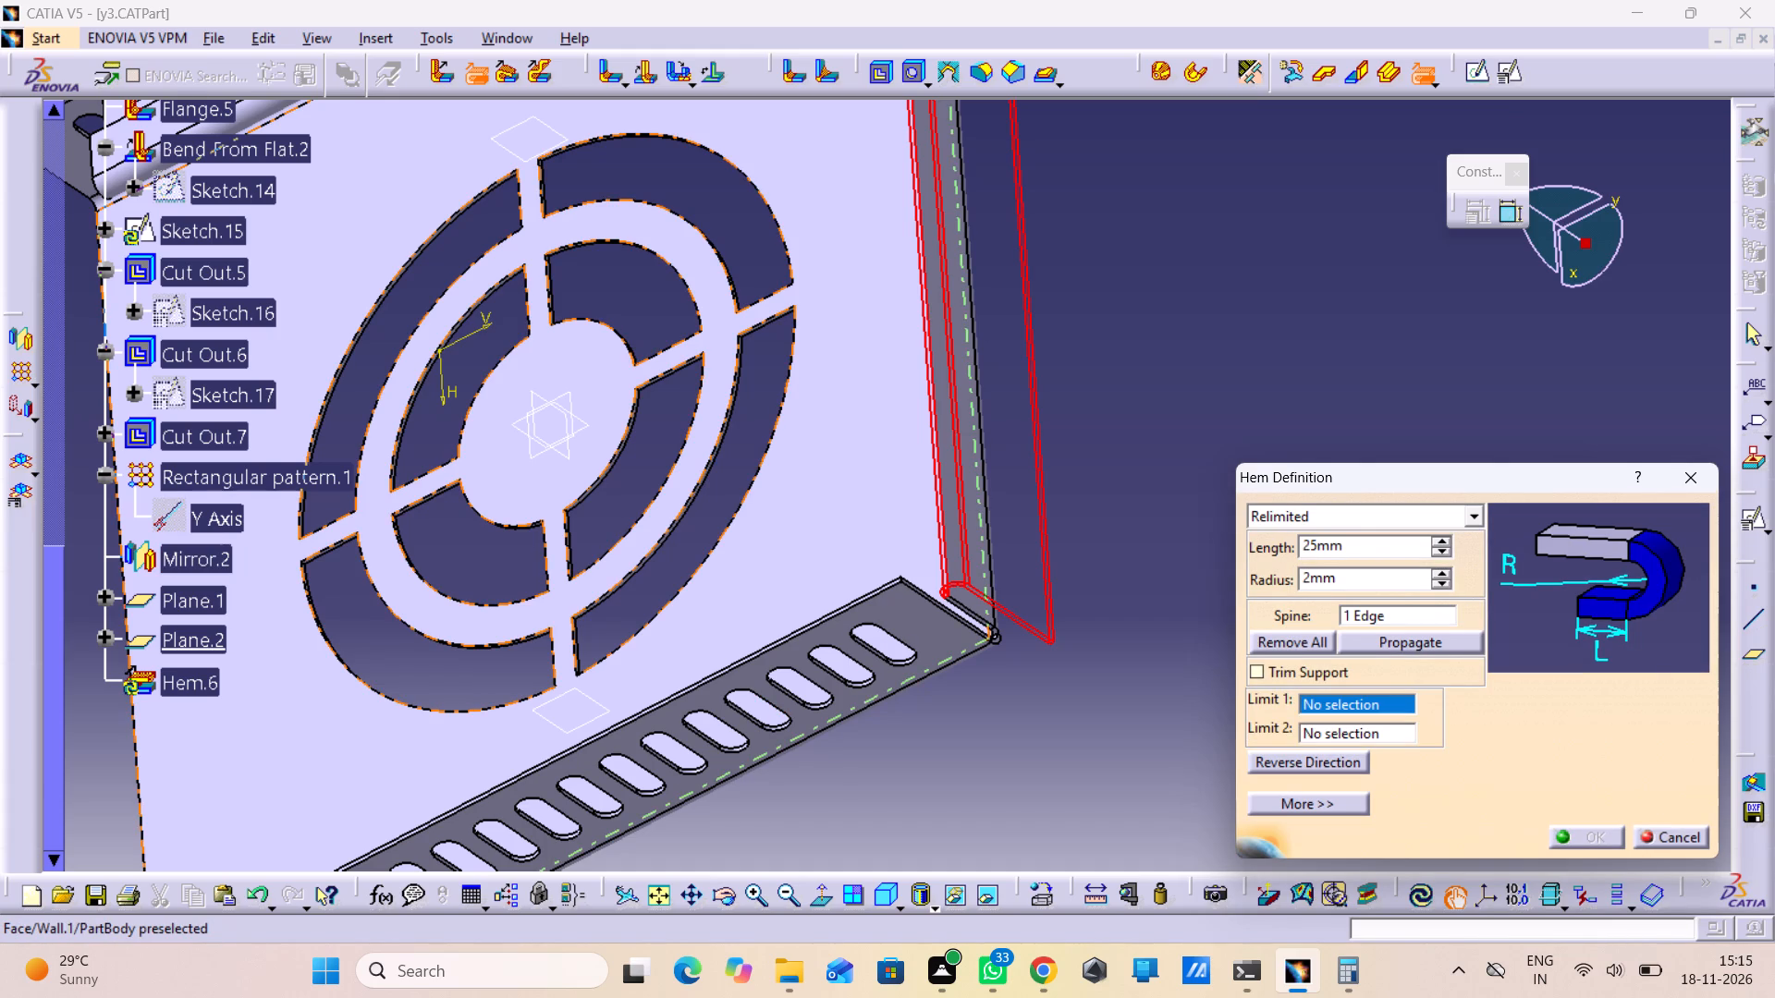
pyautogui.click(580, 691)
pyautogui.moveTo(607, 396); pyautogui.dragTo(636, 540, button='middle')
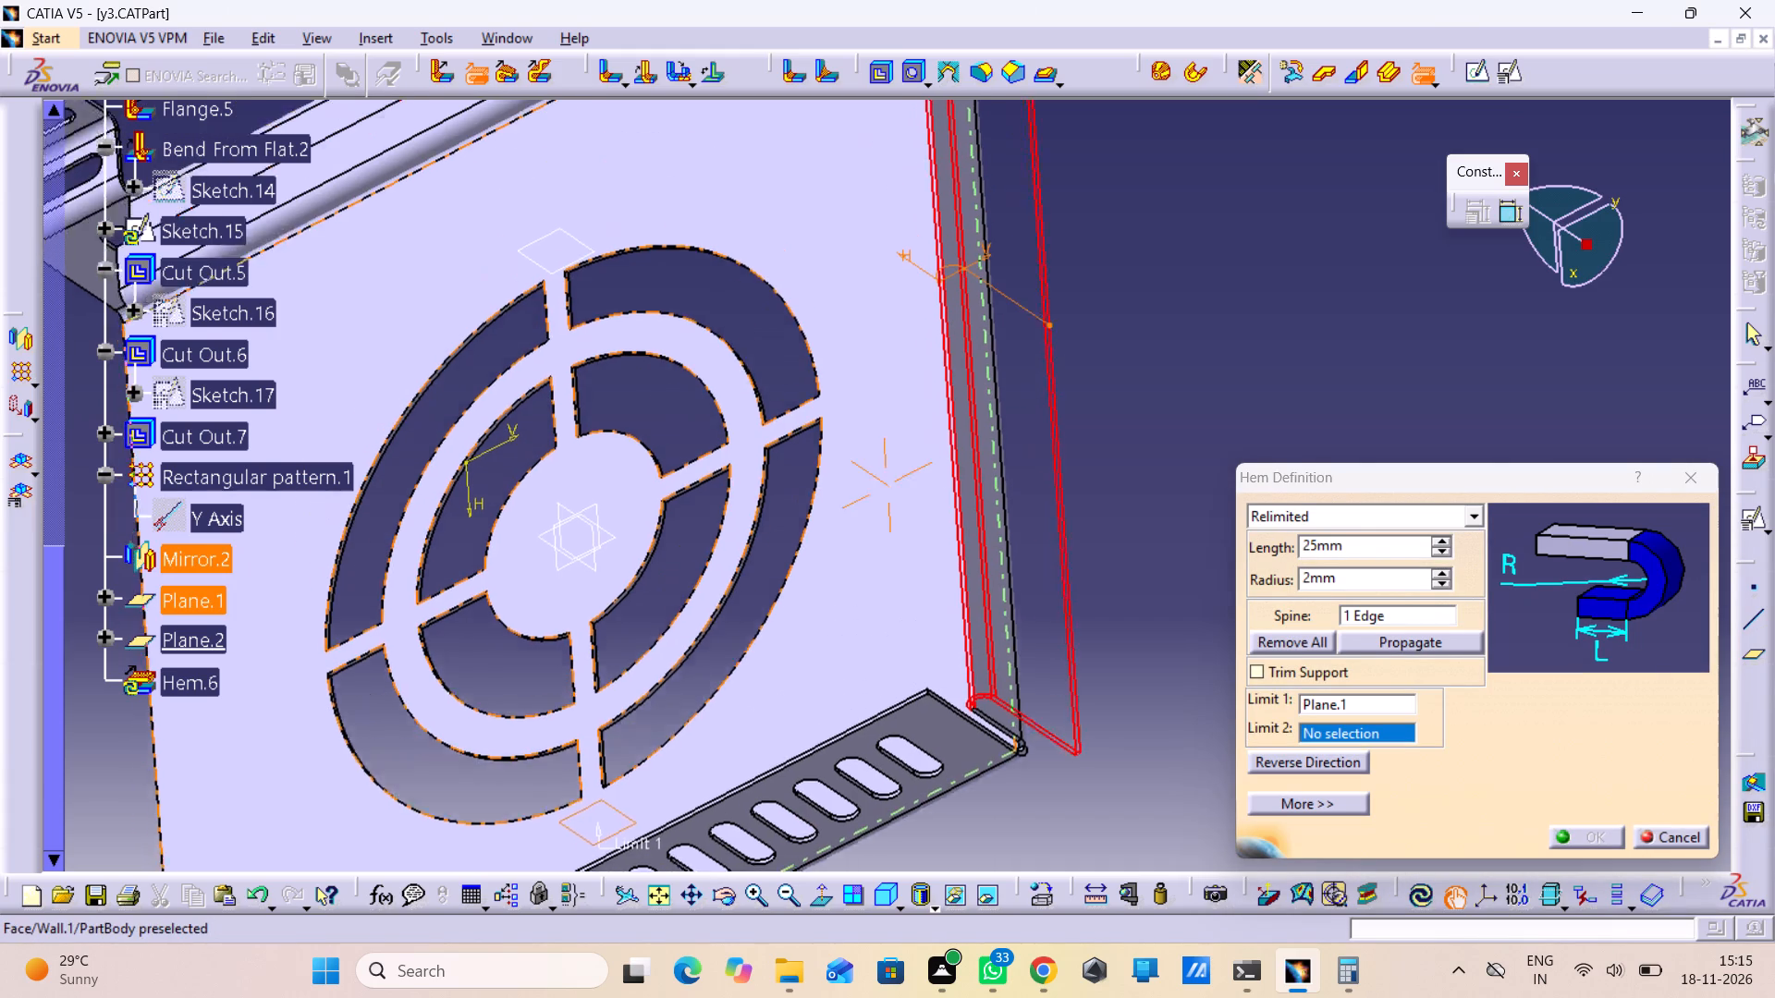
pyautogui.moveTo(636, 540); pyautogui.dragTo(638, 560, button='middle')
pyautogui.click(584, 301)
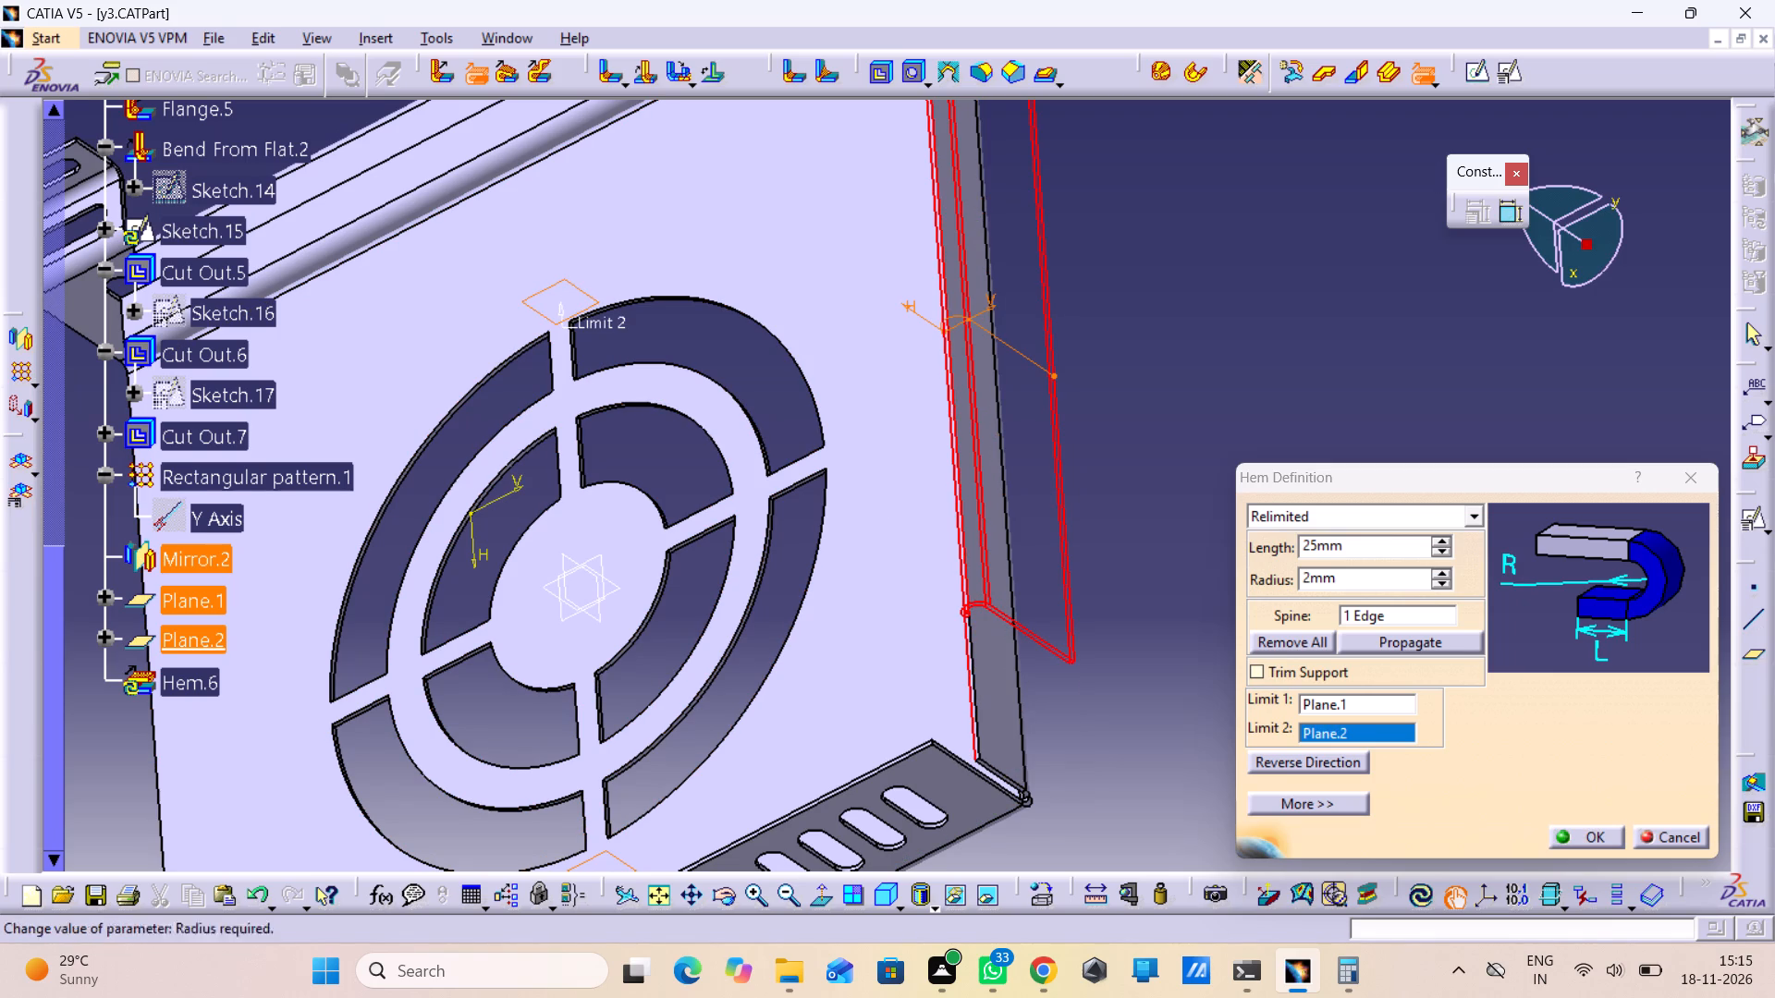
pyautogui.moveTo(1348, 545); pyautogui.dragTo(1245, 540)
pyautogui.press('2')
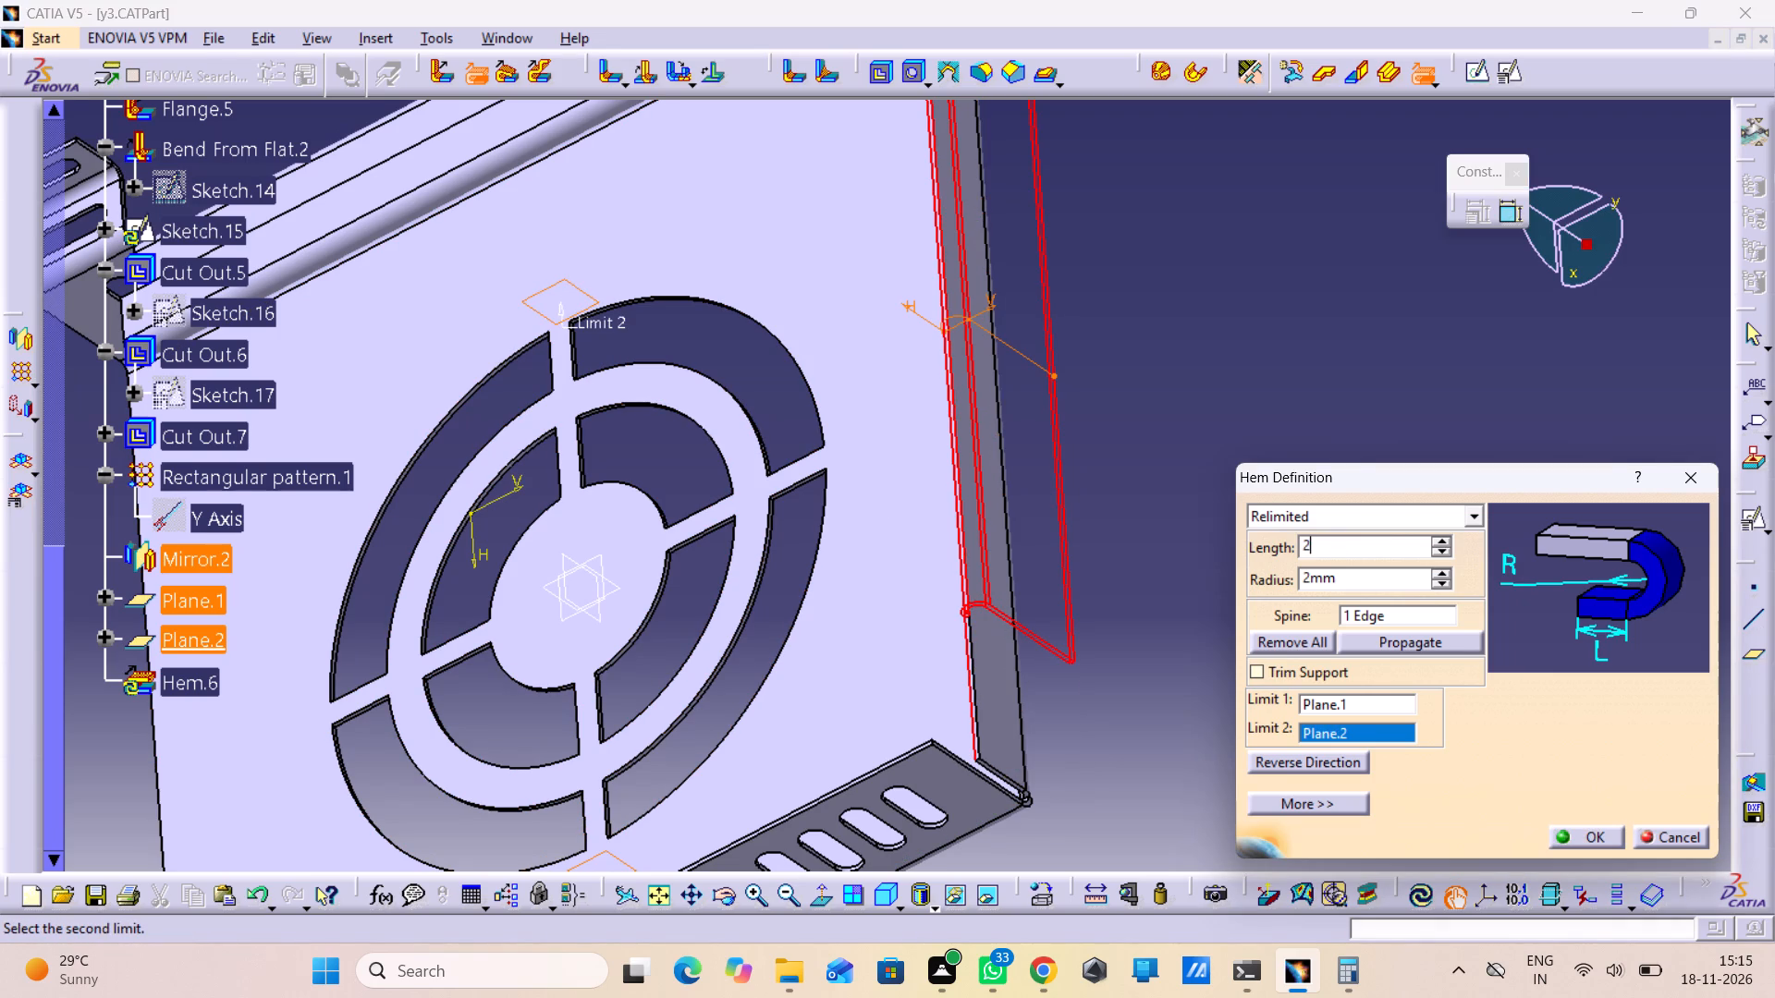
pyautogui.click(1575, 828)
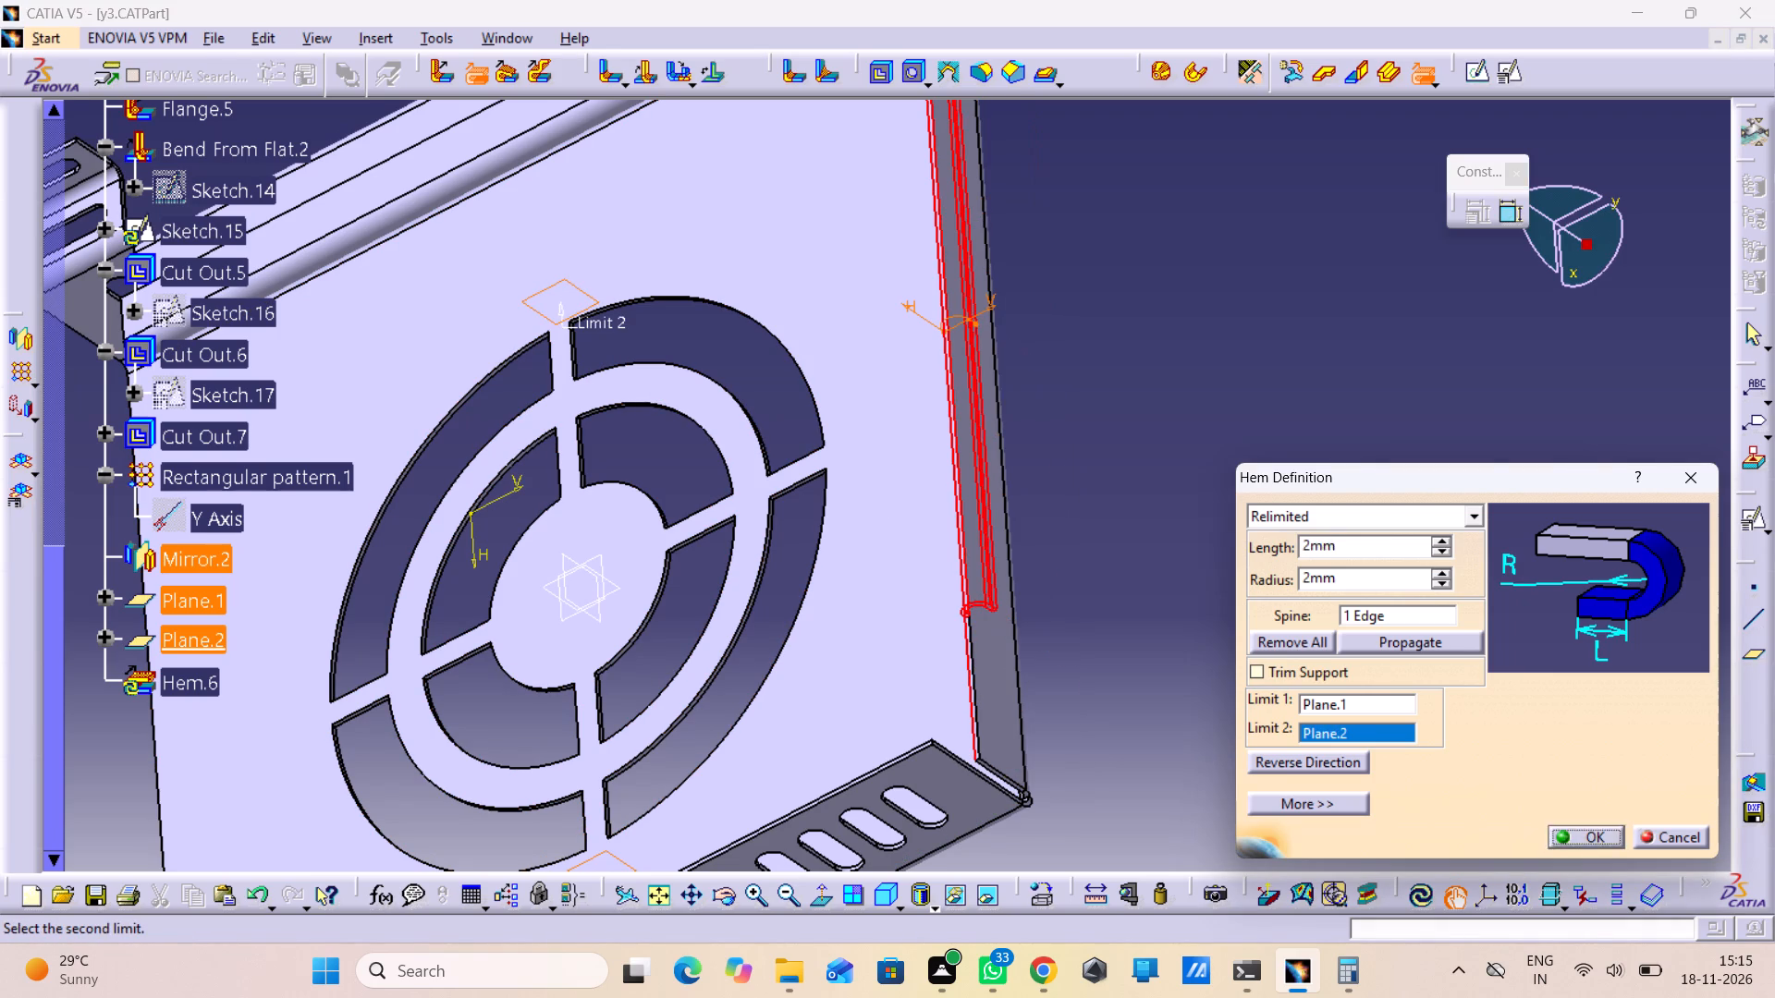
pyautogui.click(1426, 759)
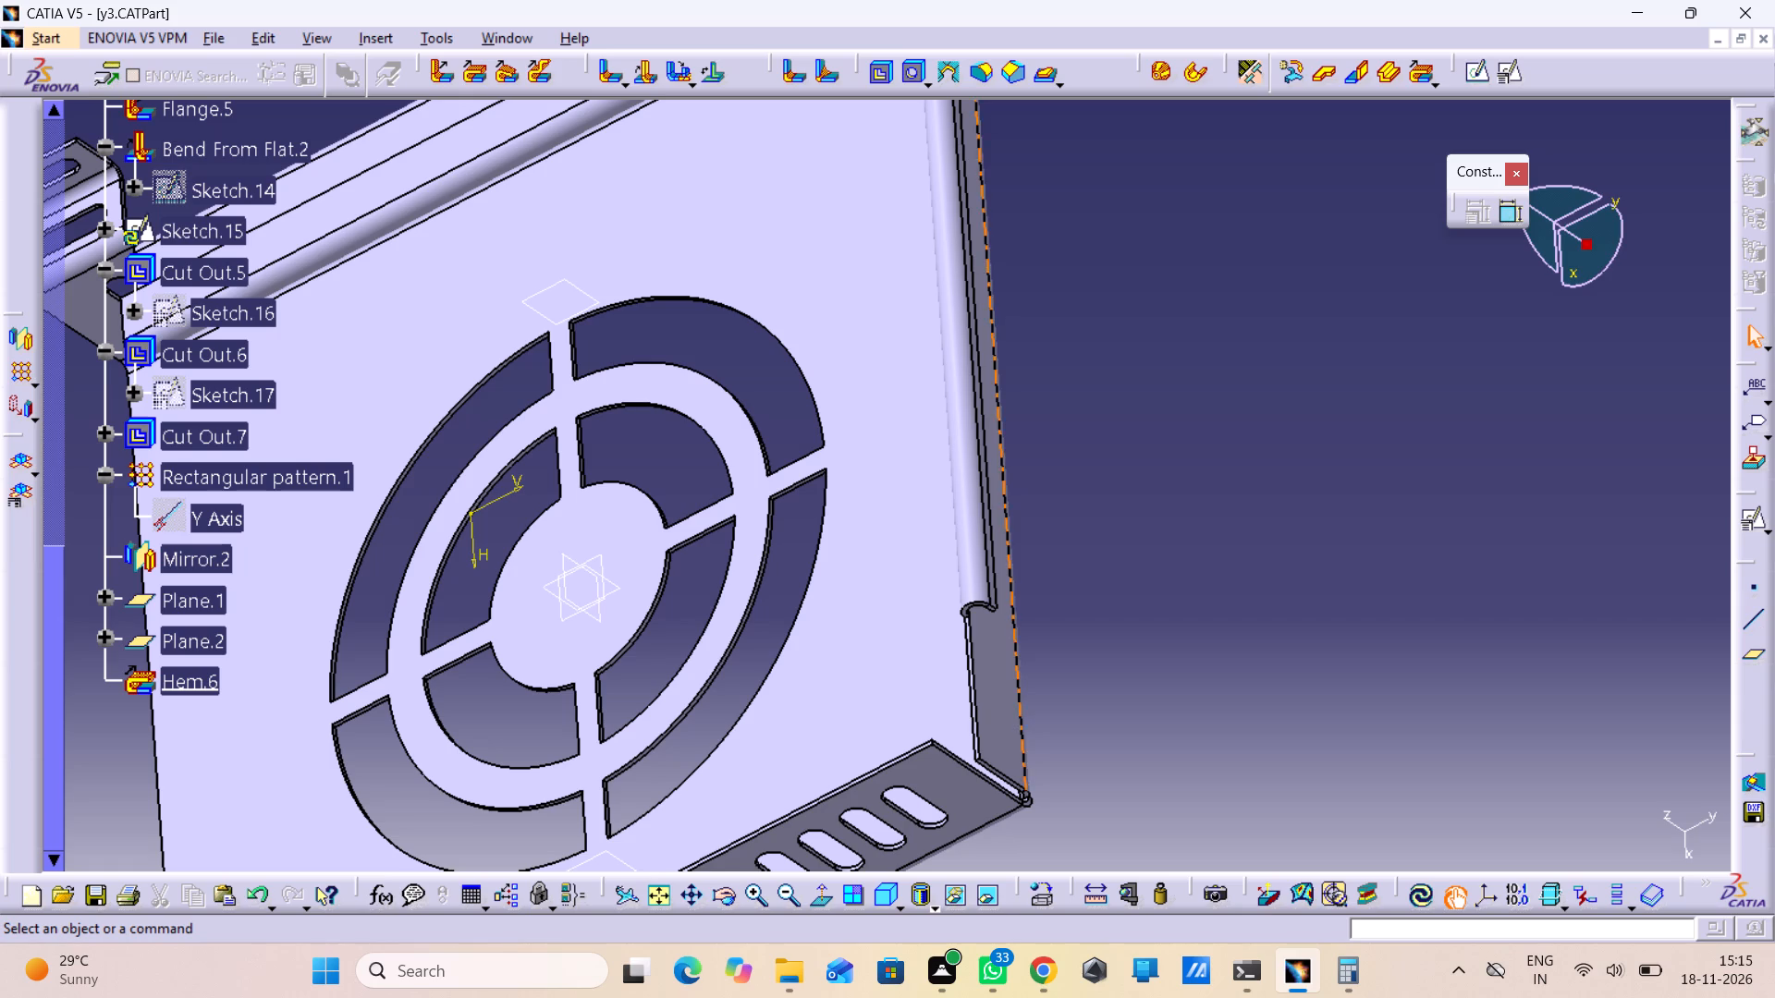
# Mirror the plain bent wall (Wall On Edge with Bend.2) about the zx plane to the opposite side of the tray.
pyautogui.moveTo(1186, 514); pyautogui.dragTo(1406, 472, button='middle')
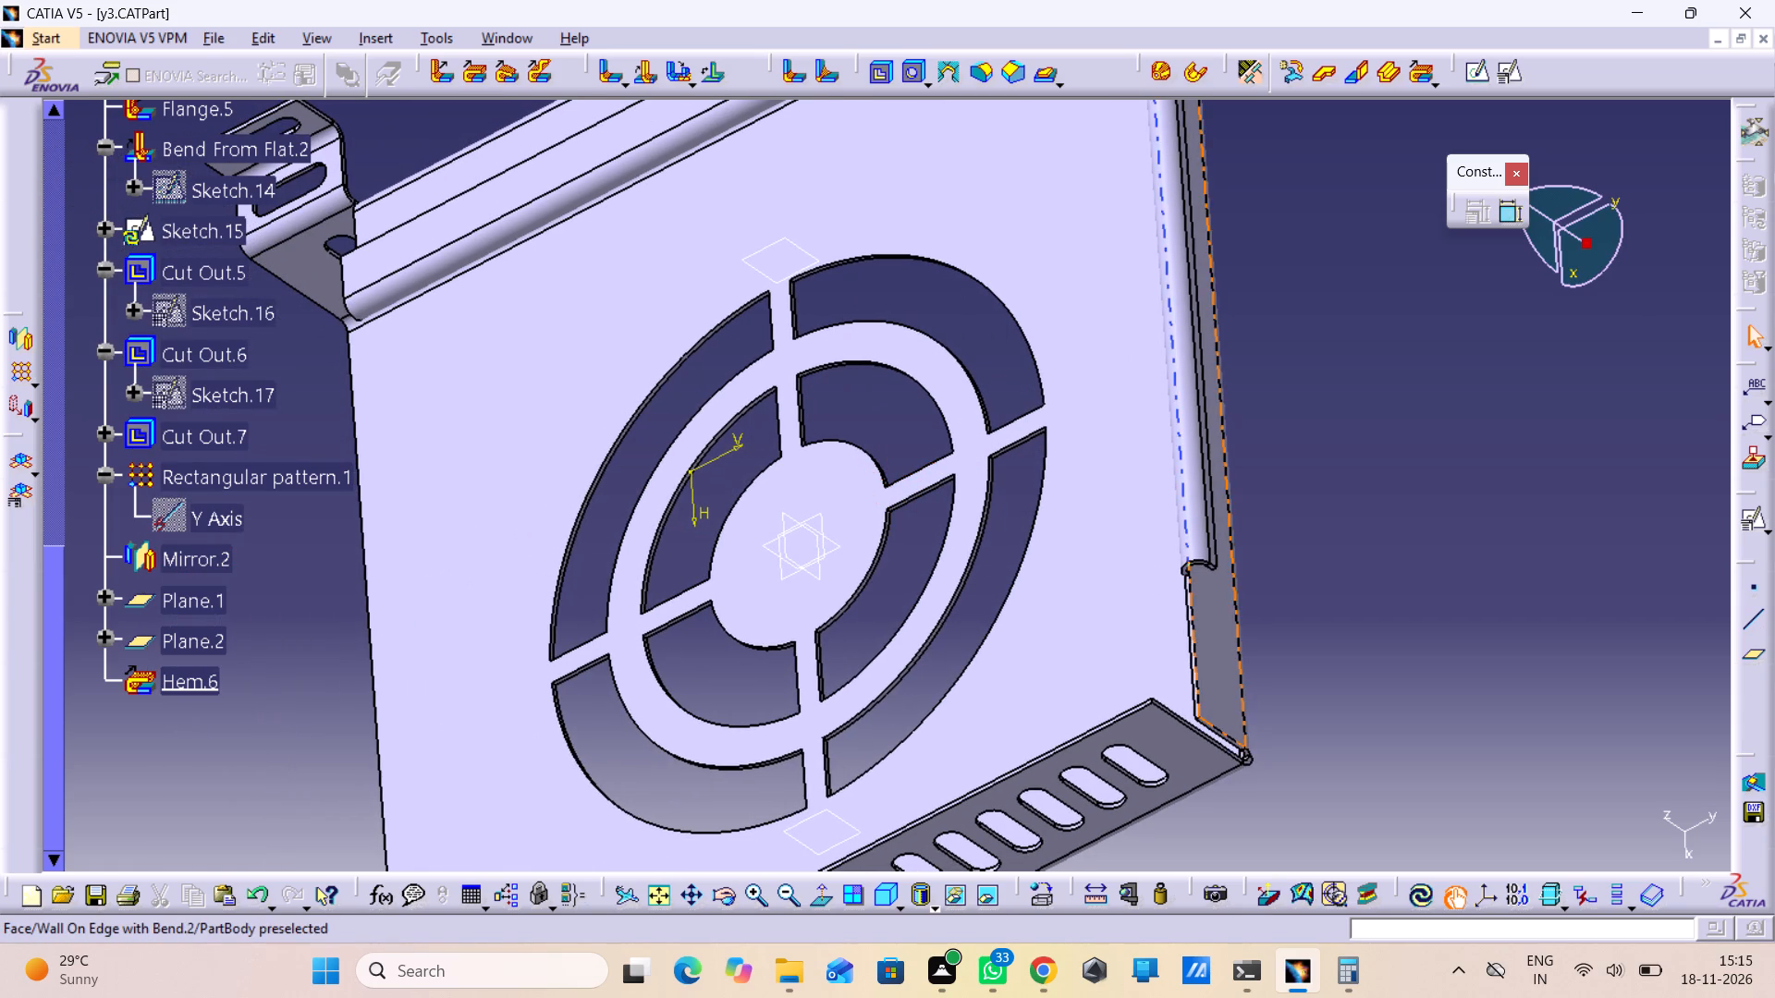
pyautogui.click(1203, 670)
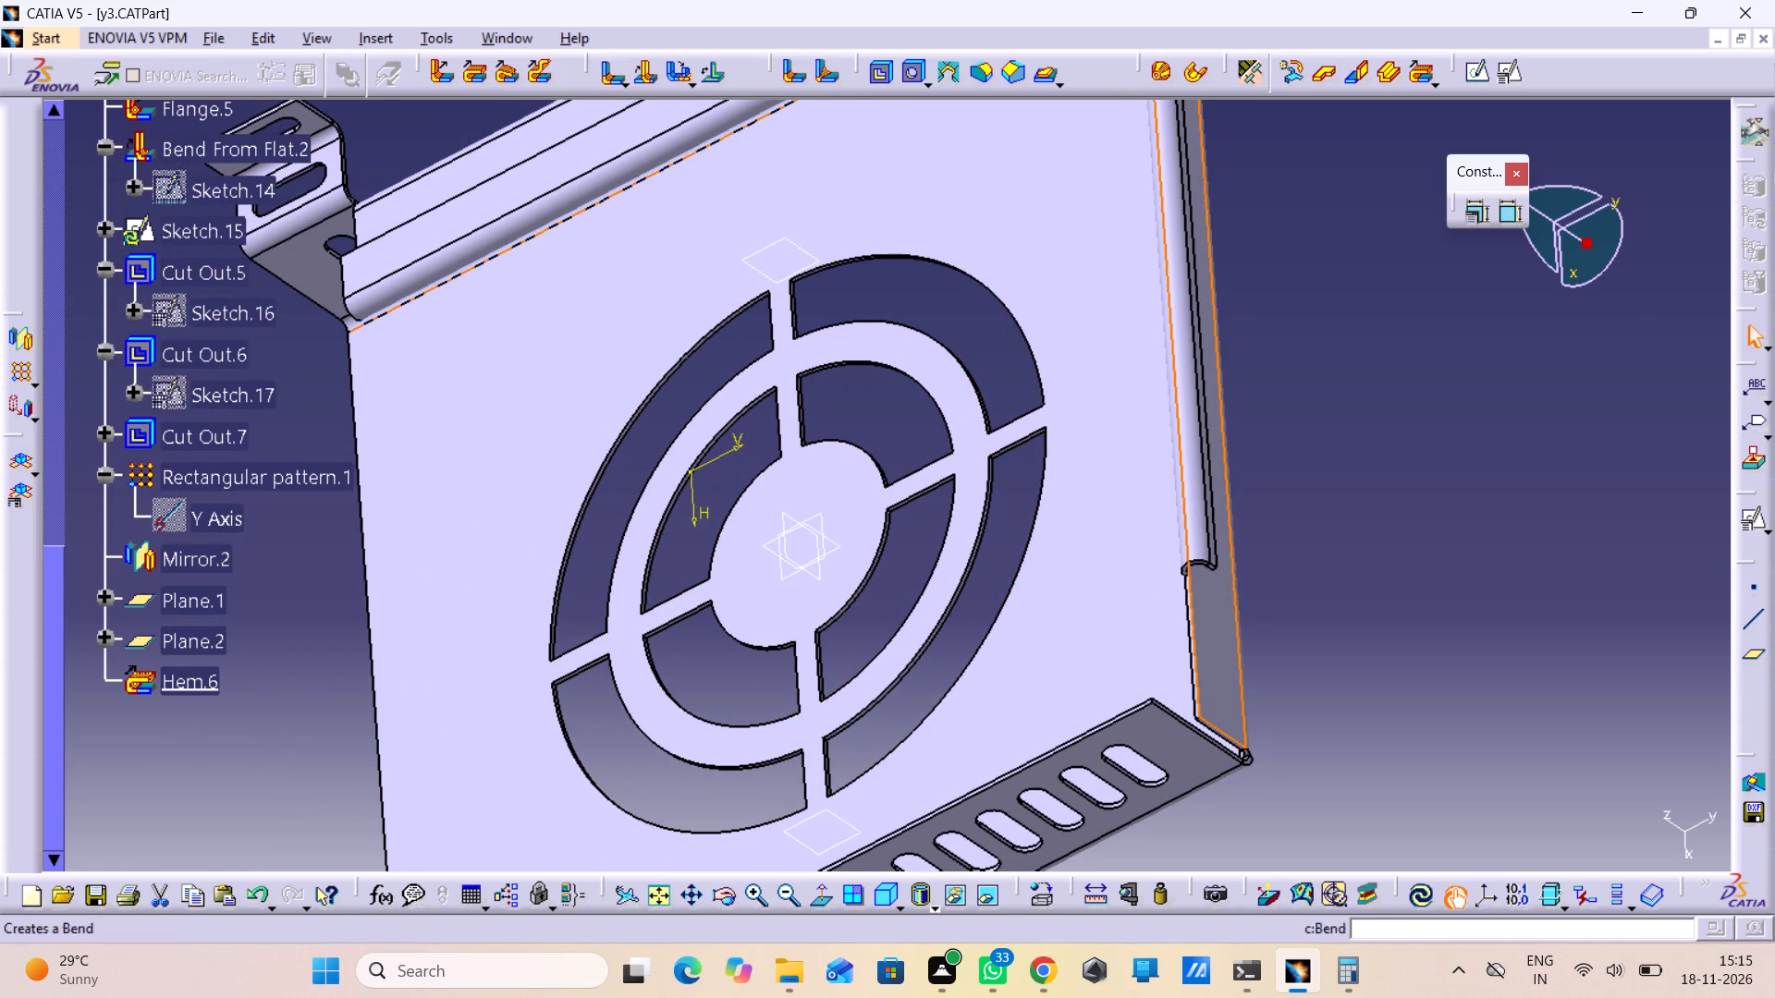
pyautogui.click(20, 336)
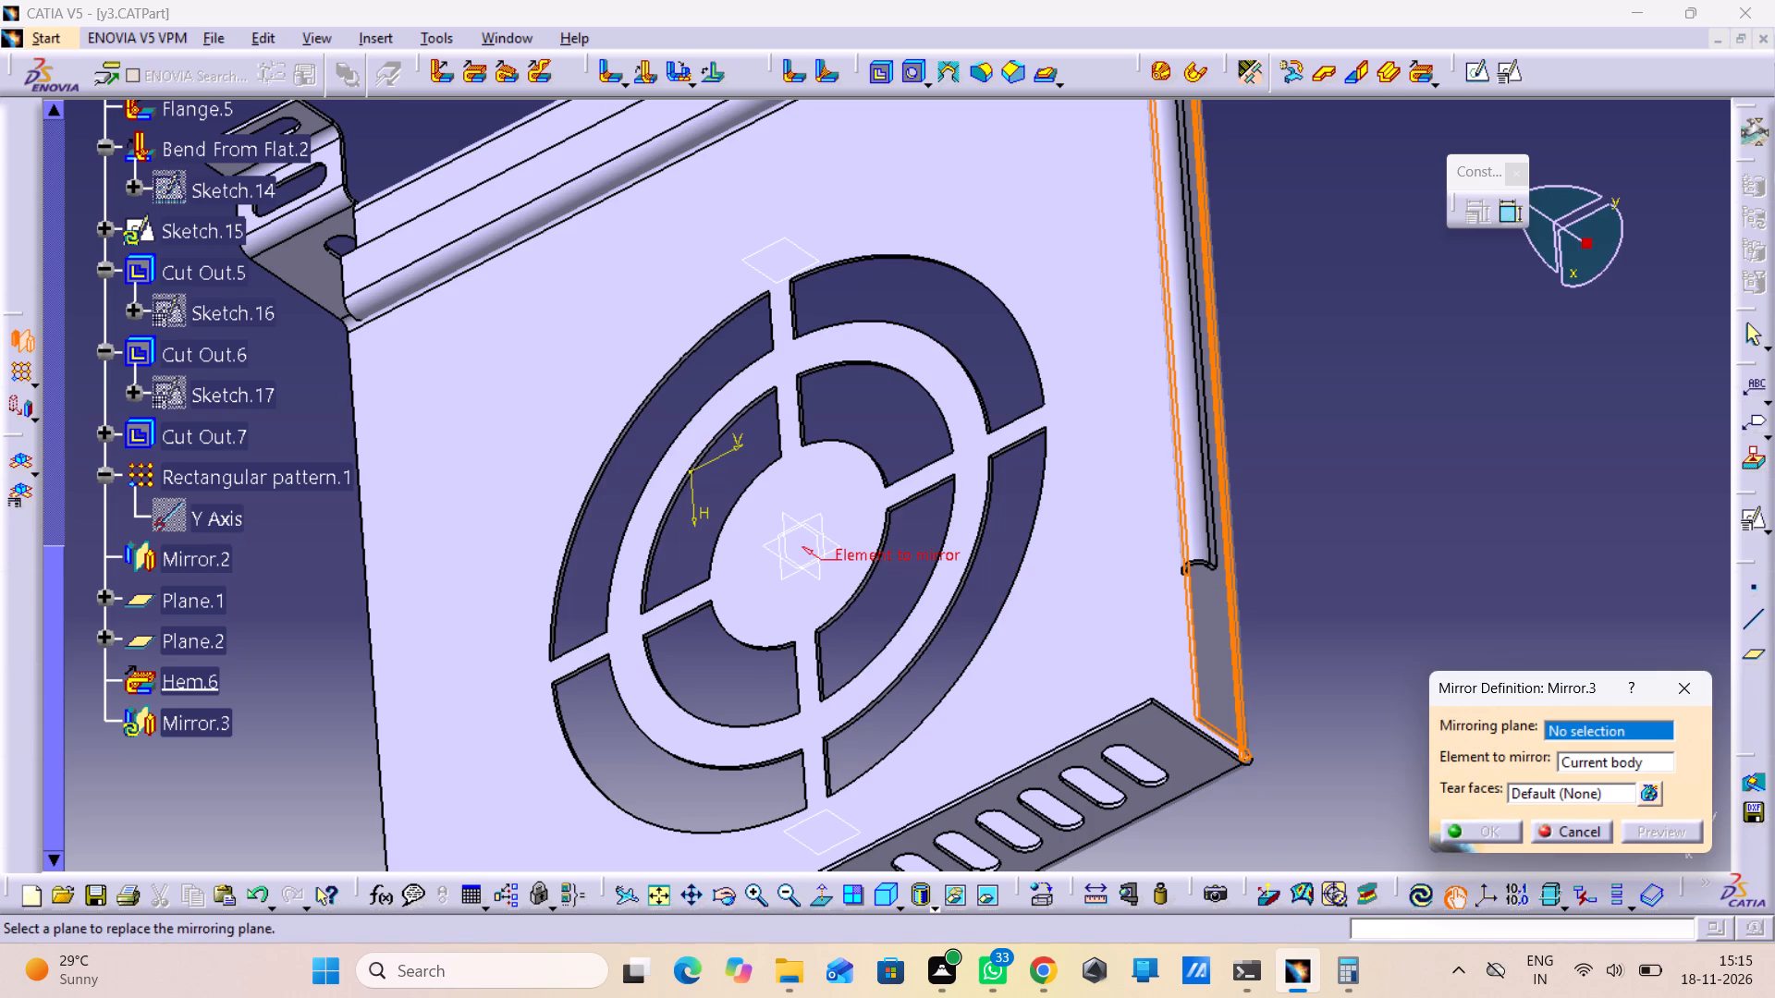
pyautogui.click(781, 529)
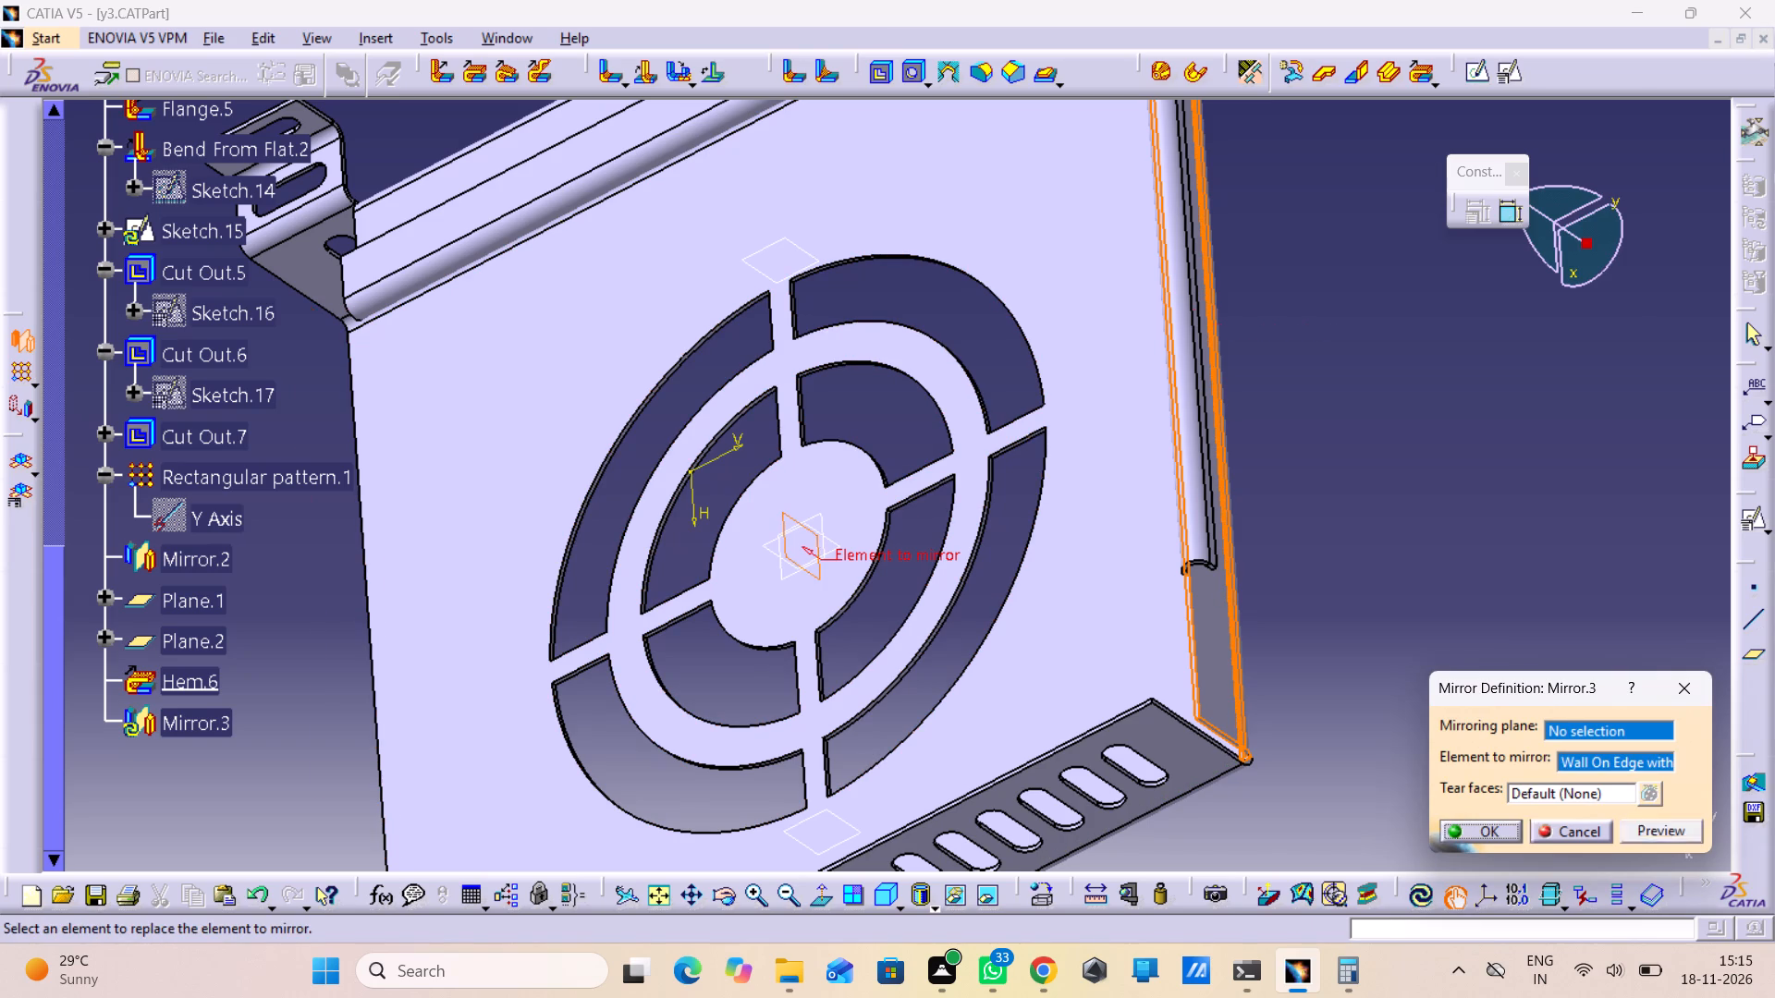
pyautogui.click(1497, 826)
pyautogui.click(1454, 688)
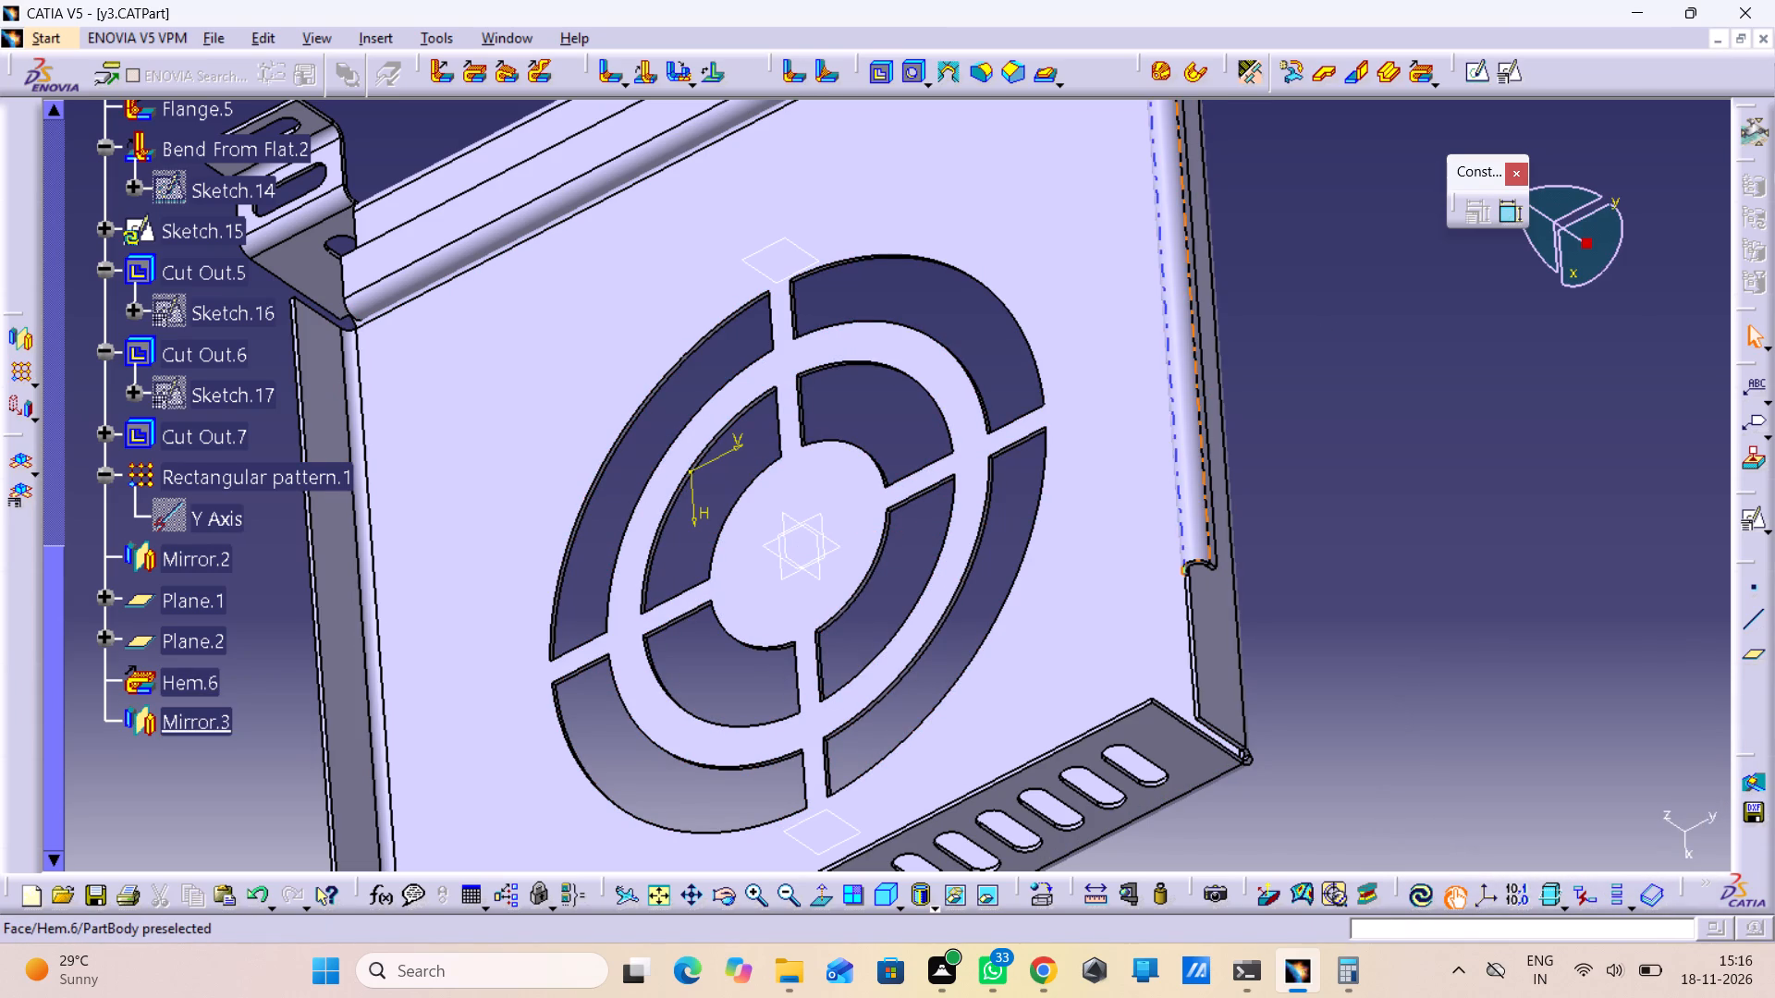
# Mirror Hem.6 about the zx plane onto the opposite plain wall.
pyautogui.click(1203, 502)
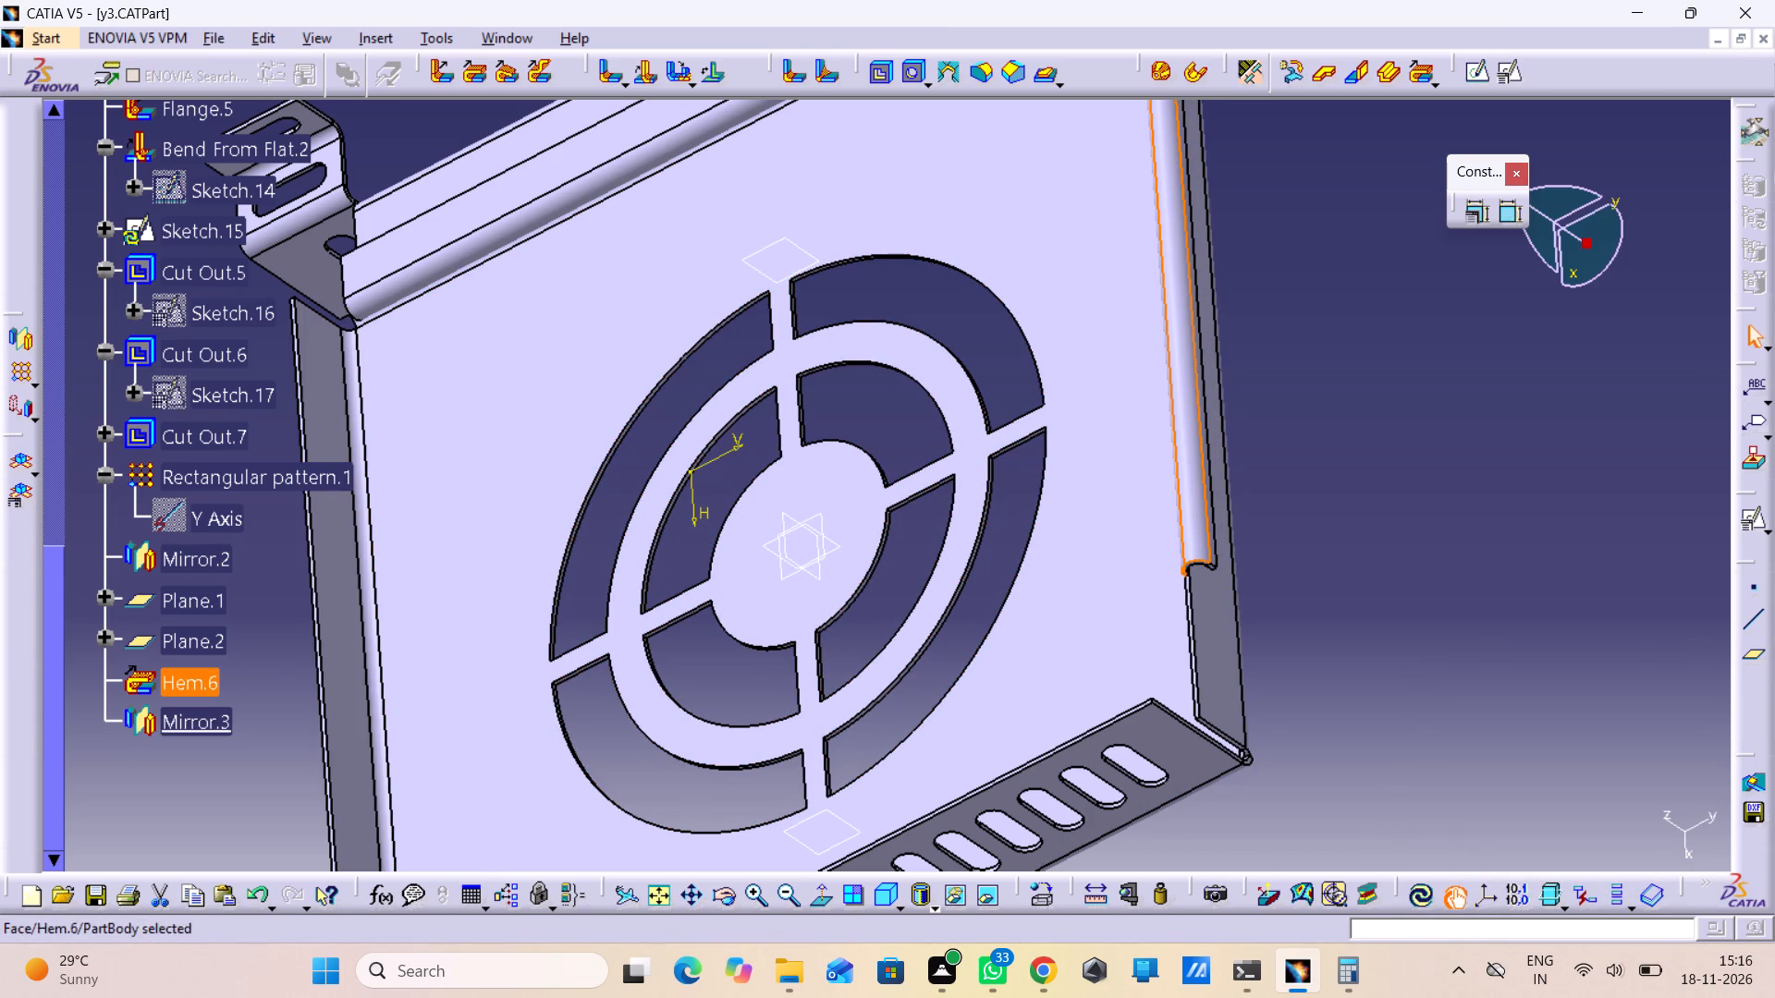
pyautogui.click(0, 338)
pyautogui.click(15, 353)
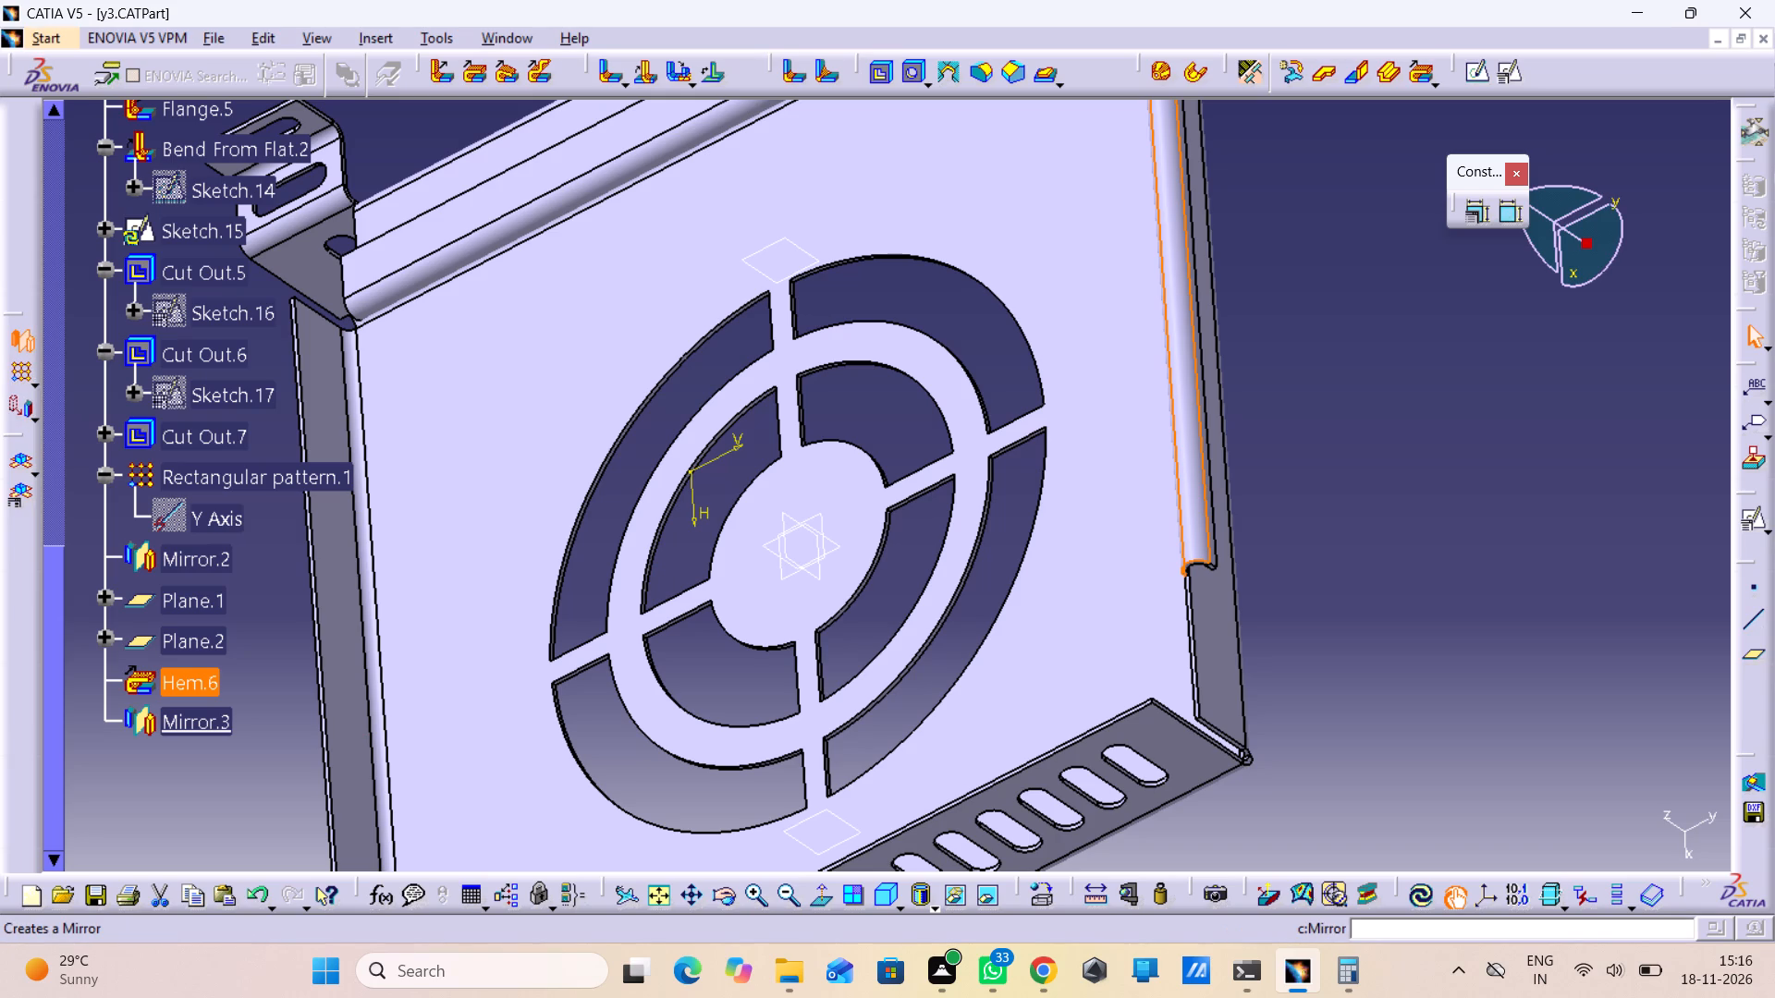
pyautogui.click(801, 566)
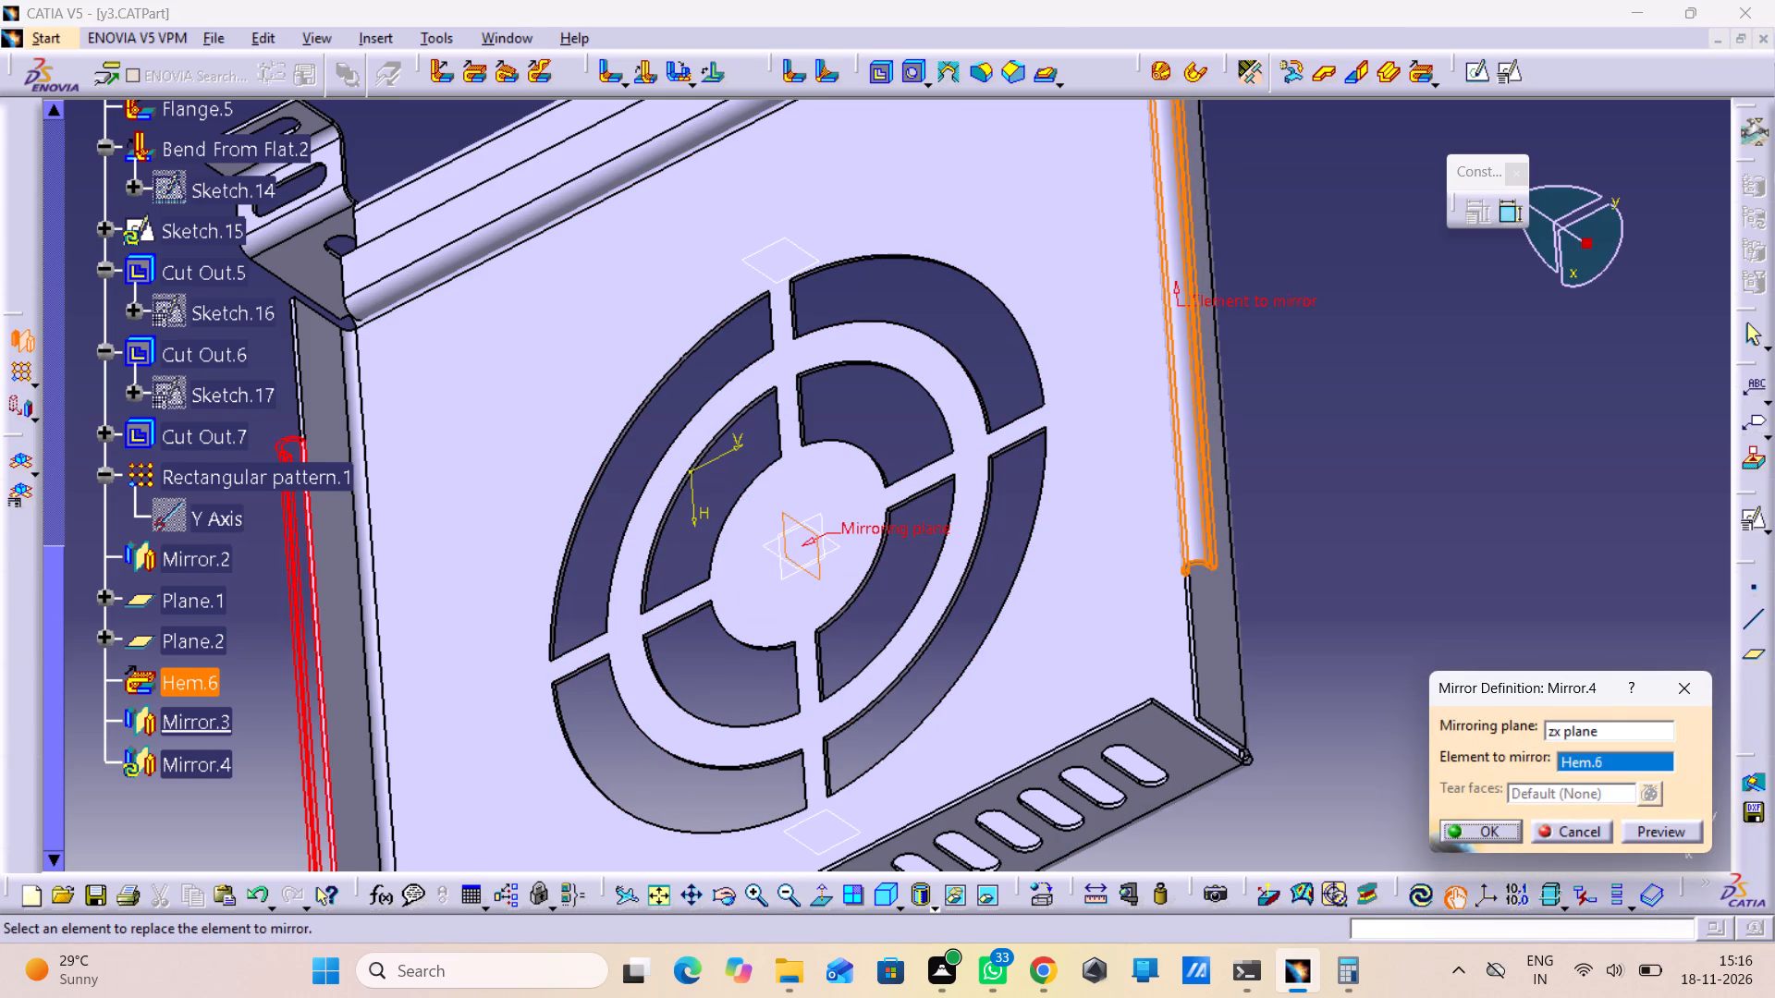
pyautogui.click(1498, 835)
pyautogui.click(1376, 728)
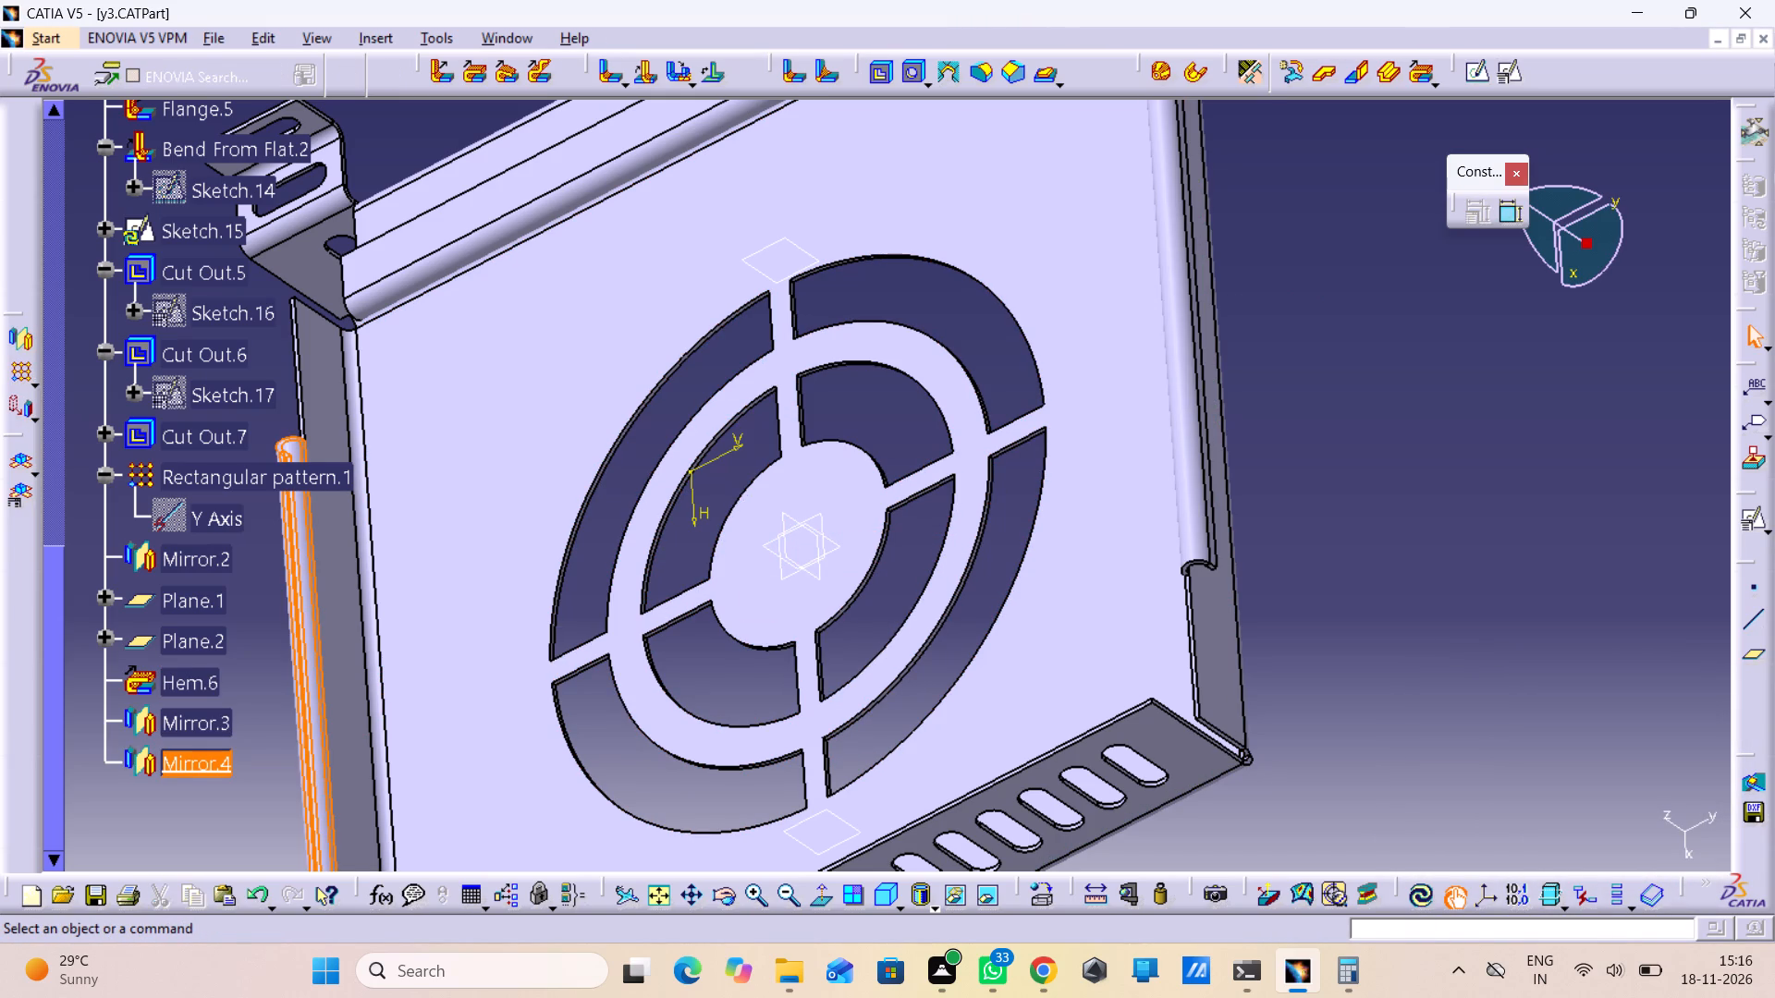
# Examine the tray from several angles, including both plain walls with their hems and both walls with elongated holes.
pyautogui.moveTo(1430, 488); pyautogui.dragTo(1430, 493, button='middle')
pyautogui.rightClick(1430, 488)
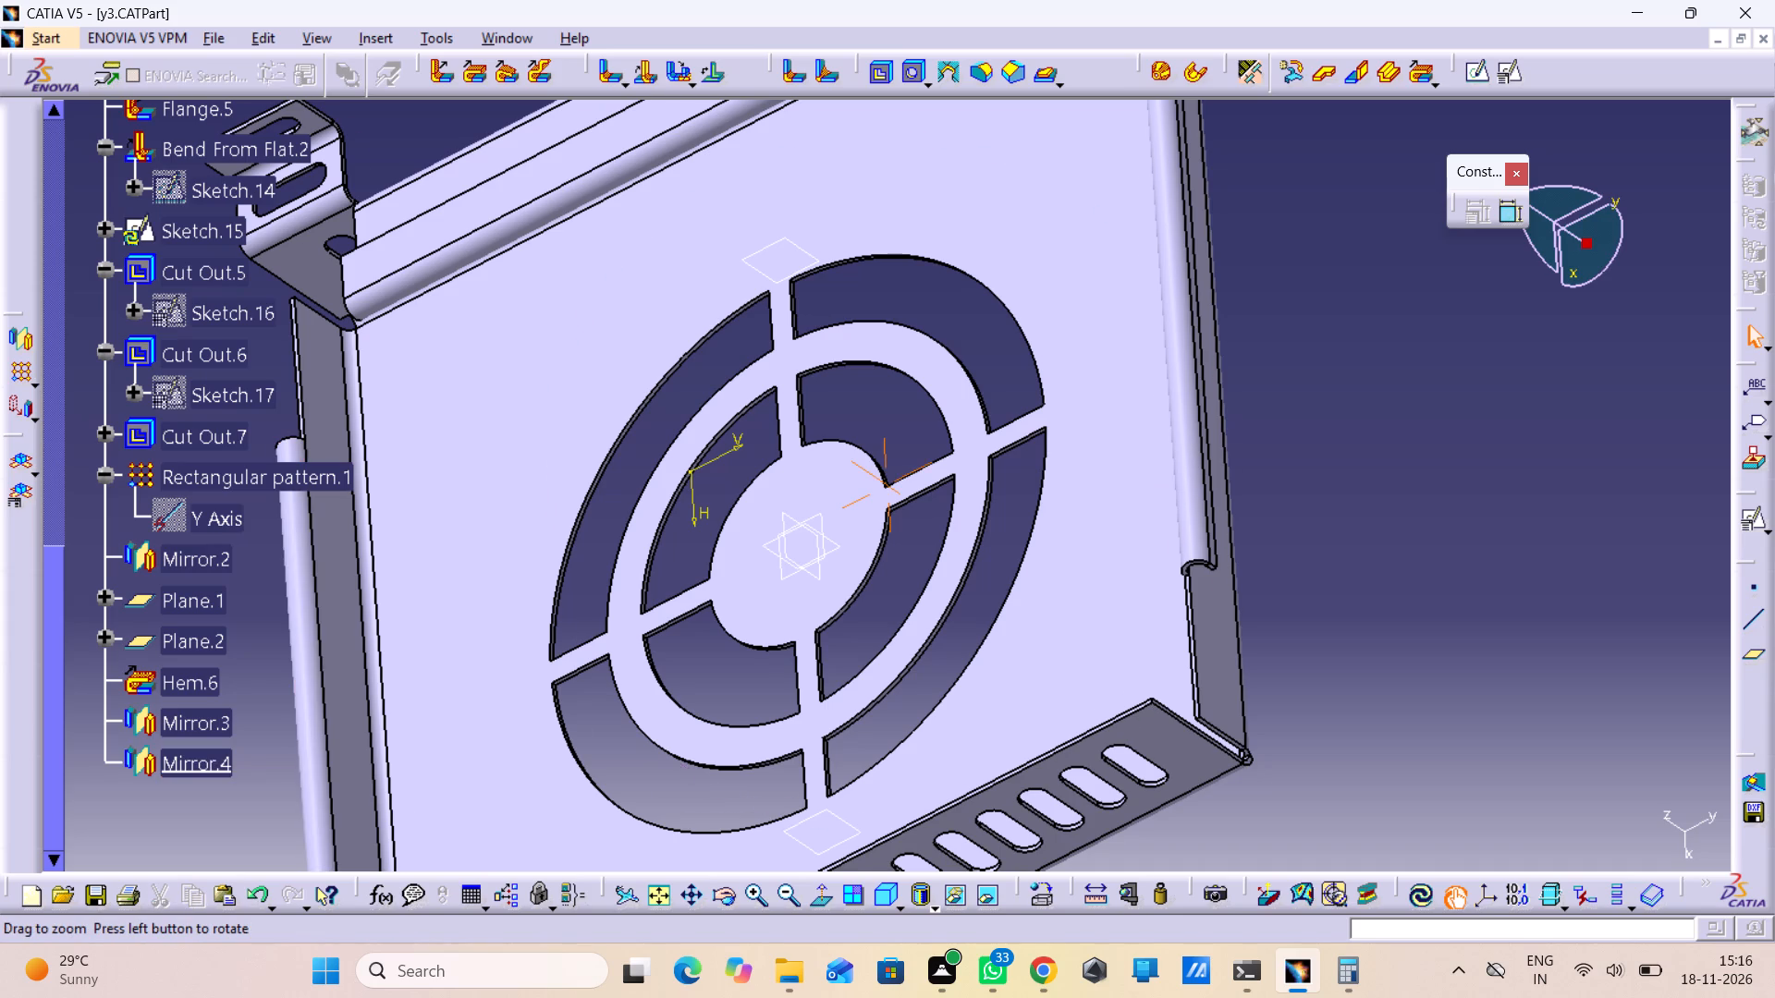
pyautogui.moveTo(1430, 493); pyautogui.dragTo(1456, 571, button='middle')
pyautogui.moveTo(999, 838); pyautogui.dragTo(1102, 773, button='middle')
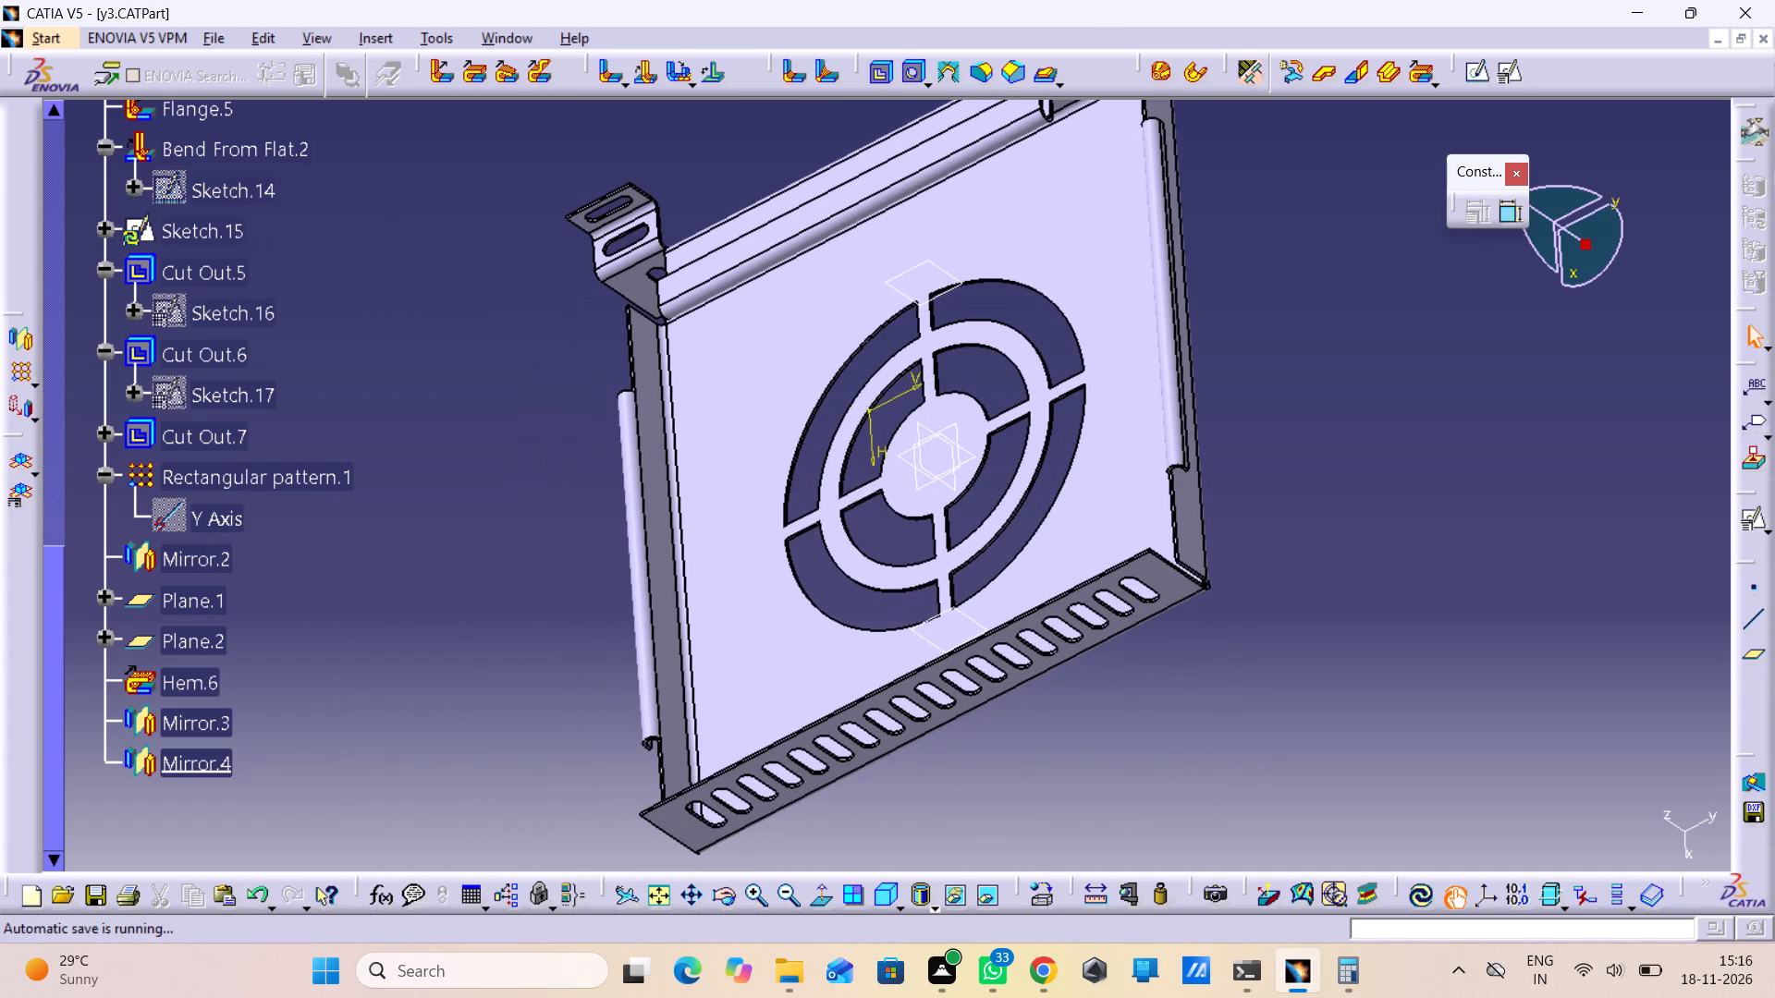
pyautogui.moveTo(849, 844); pyautogui.dragTo(895, 703, button='middle')
pyautogui.moveTo(849, 844); pyautogui.dragTo(895, 703, button='right')
pyautogui.scroll(-1, 908, 720)
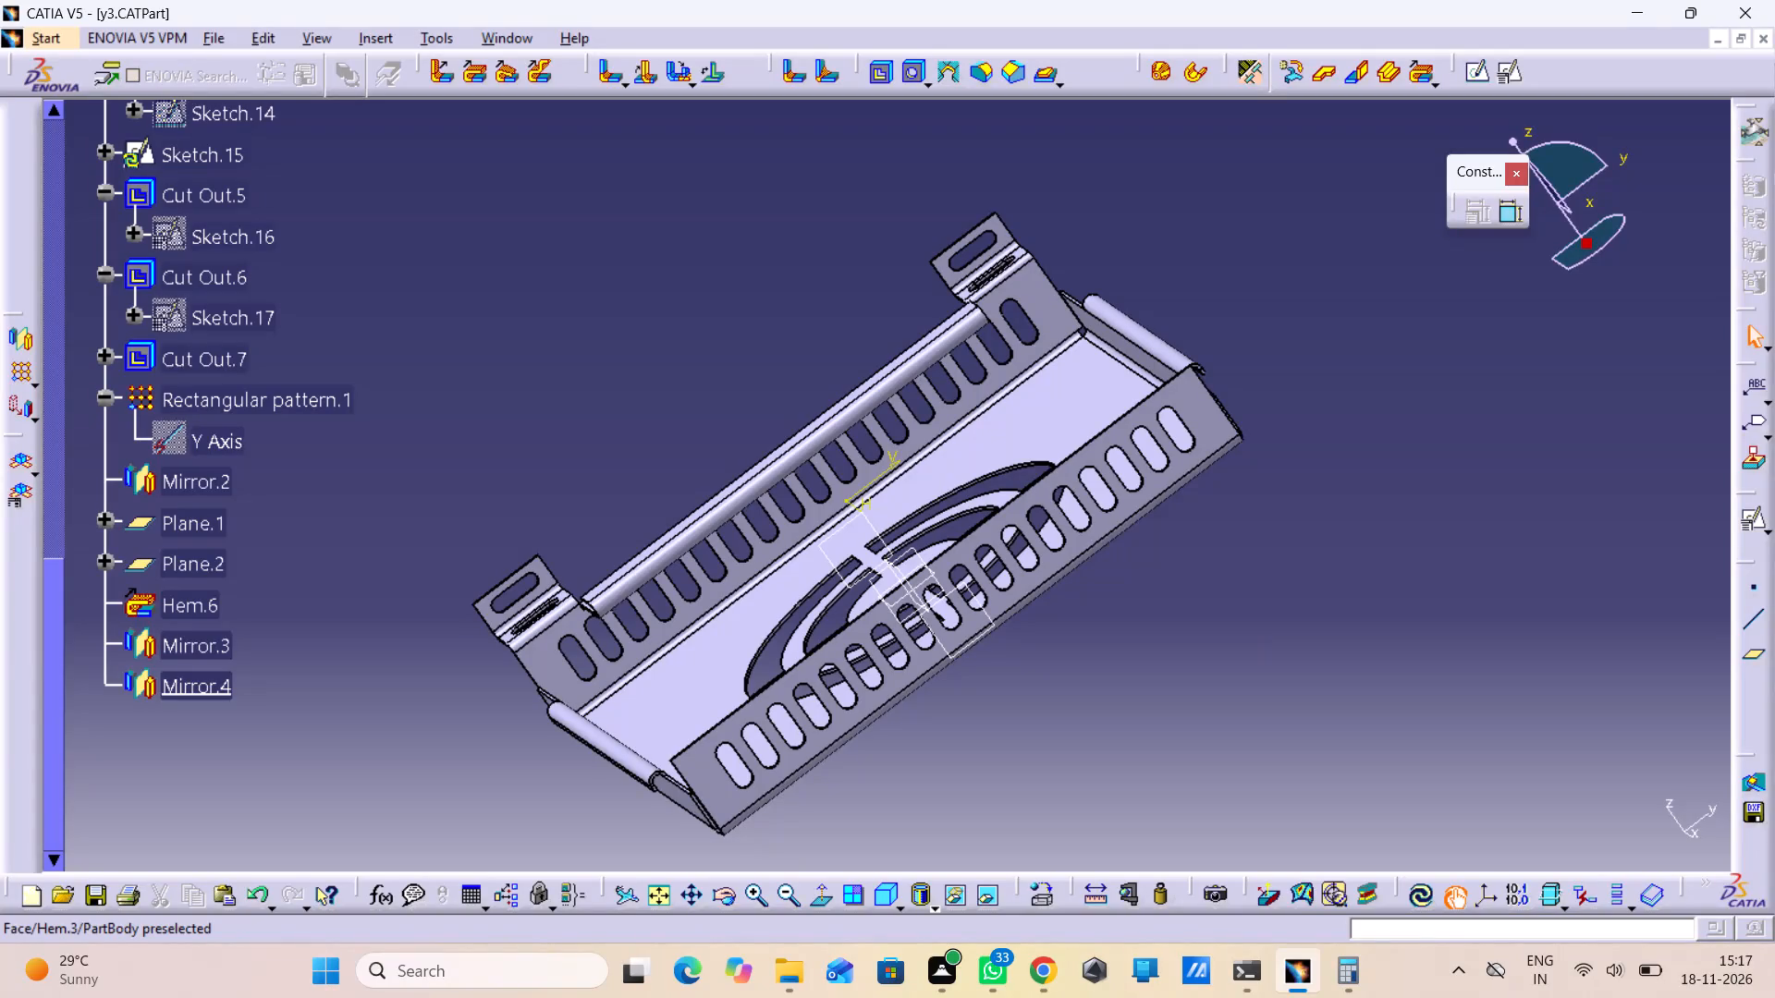
pyautogui.moveTo(561, 450); pyautogui.dragTo(768, 427, button='middle')
pyautogui.moveTo(561, 450); pyautogui.dragTo(768, 427, button='right')
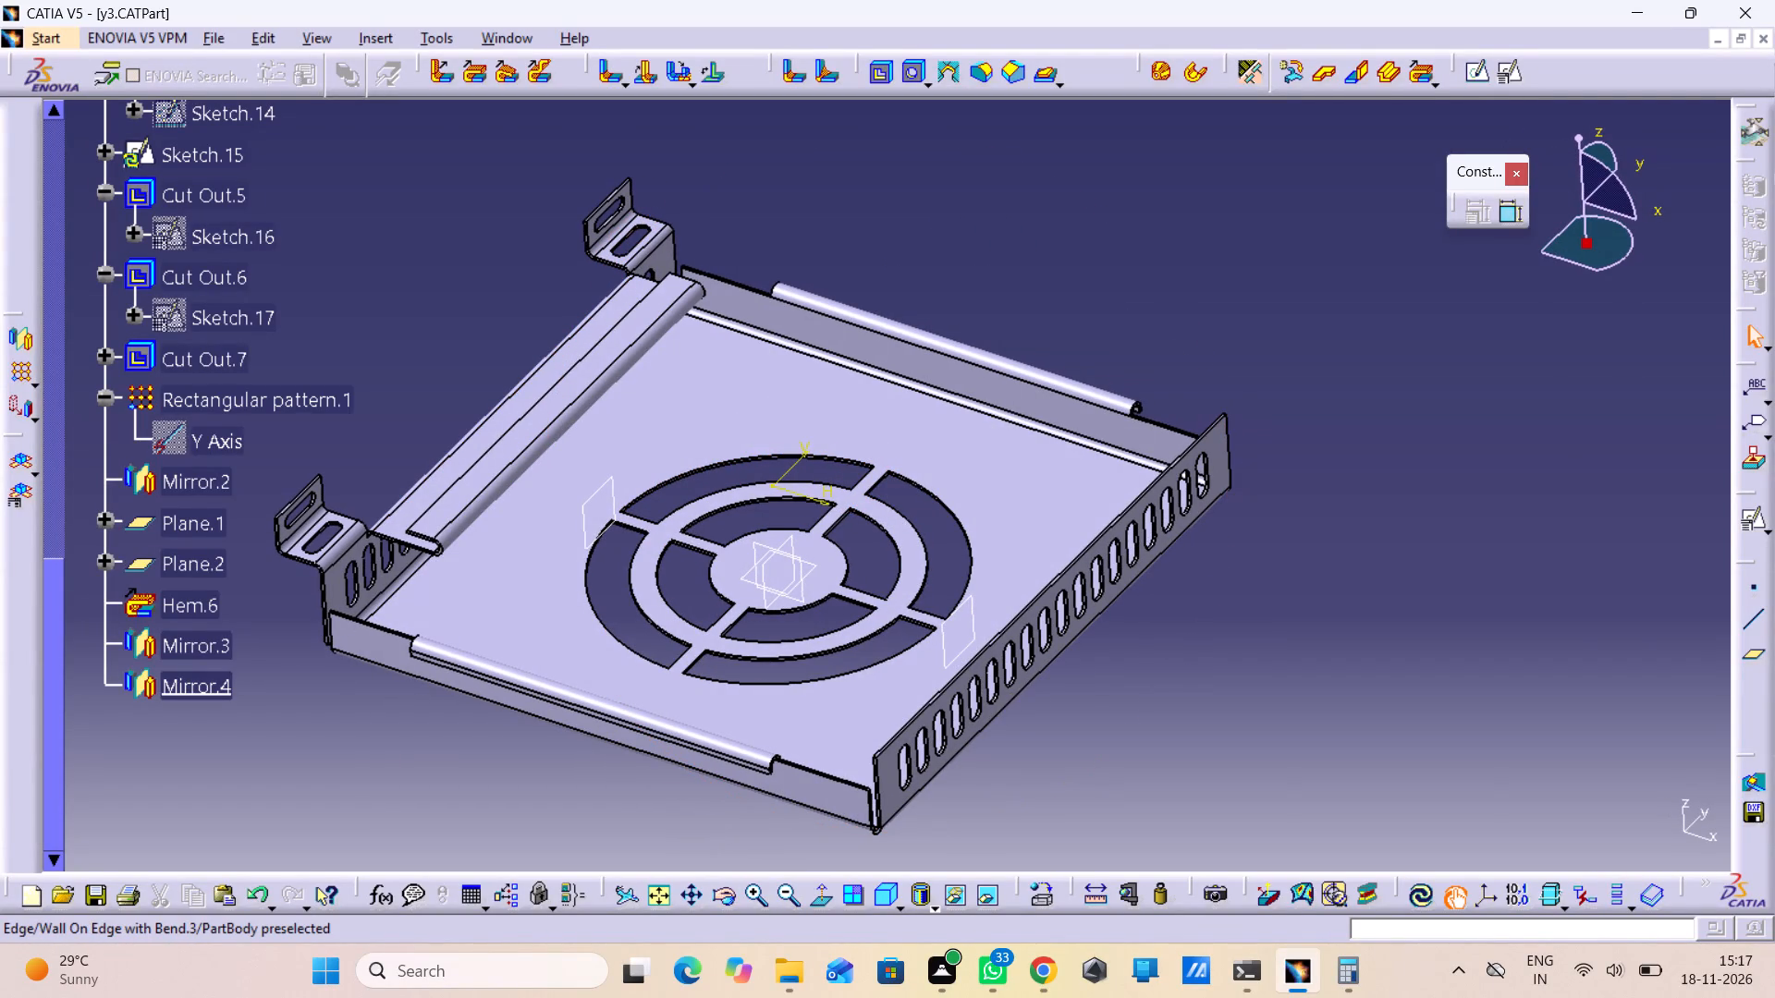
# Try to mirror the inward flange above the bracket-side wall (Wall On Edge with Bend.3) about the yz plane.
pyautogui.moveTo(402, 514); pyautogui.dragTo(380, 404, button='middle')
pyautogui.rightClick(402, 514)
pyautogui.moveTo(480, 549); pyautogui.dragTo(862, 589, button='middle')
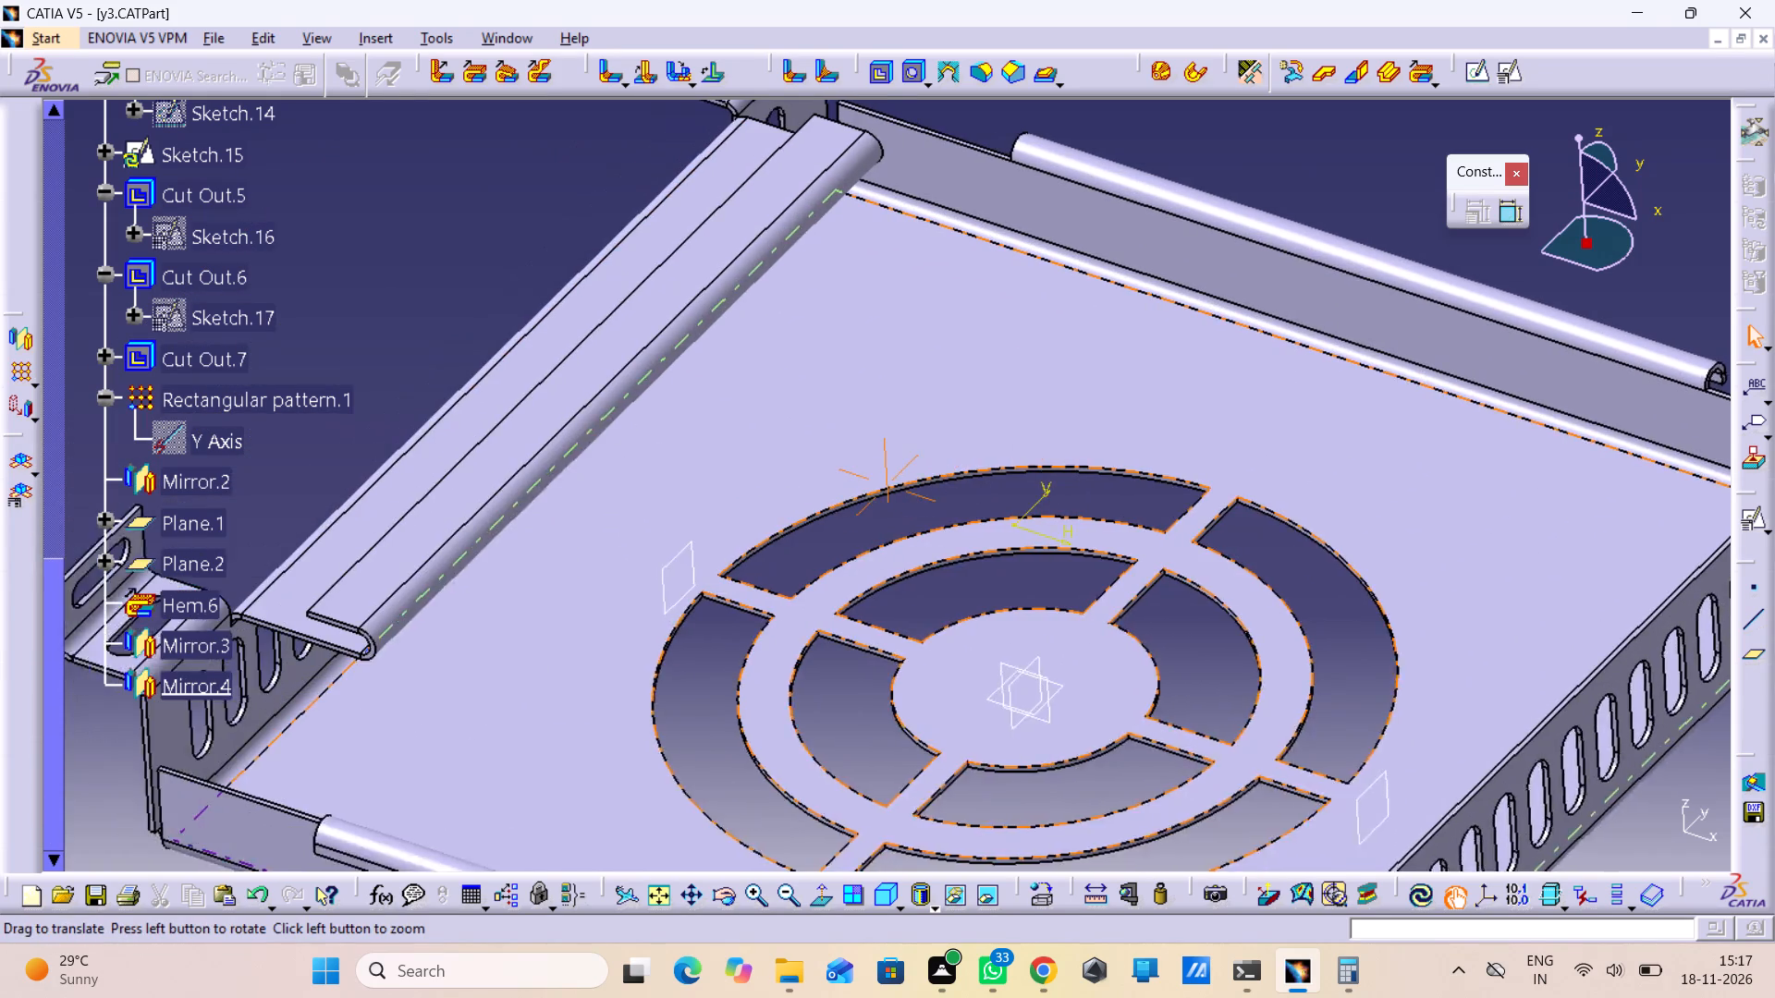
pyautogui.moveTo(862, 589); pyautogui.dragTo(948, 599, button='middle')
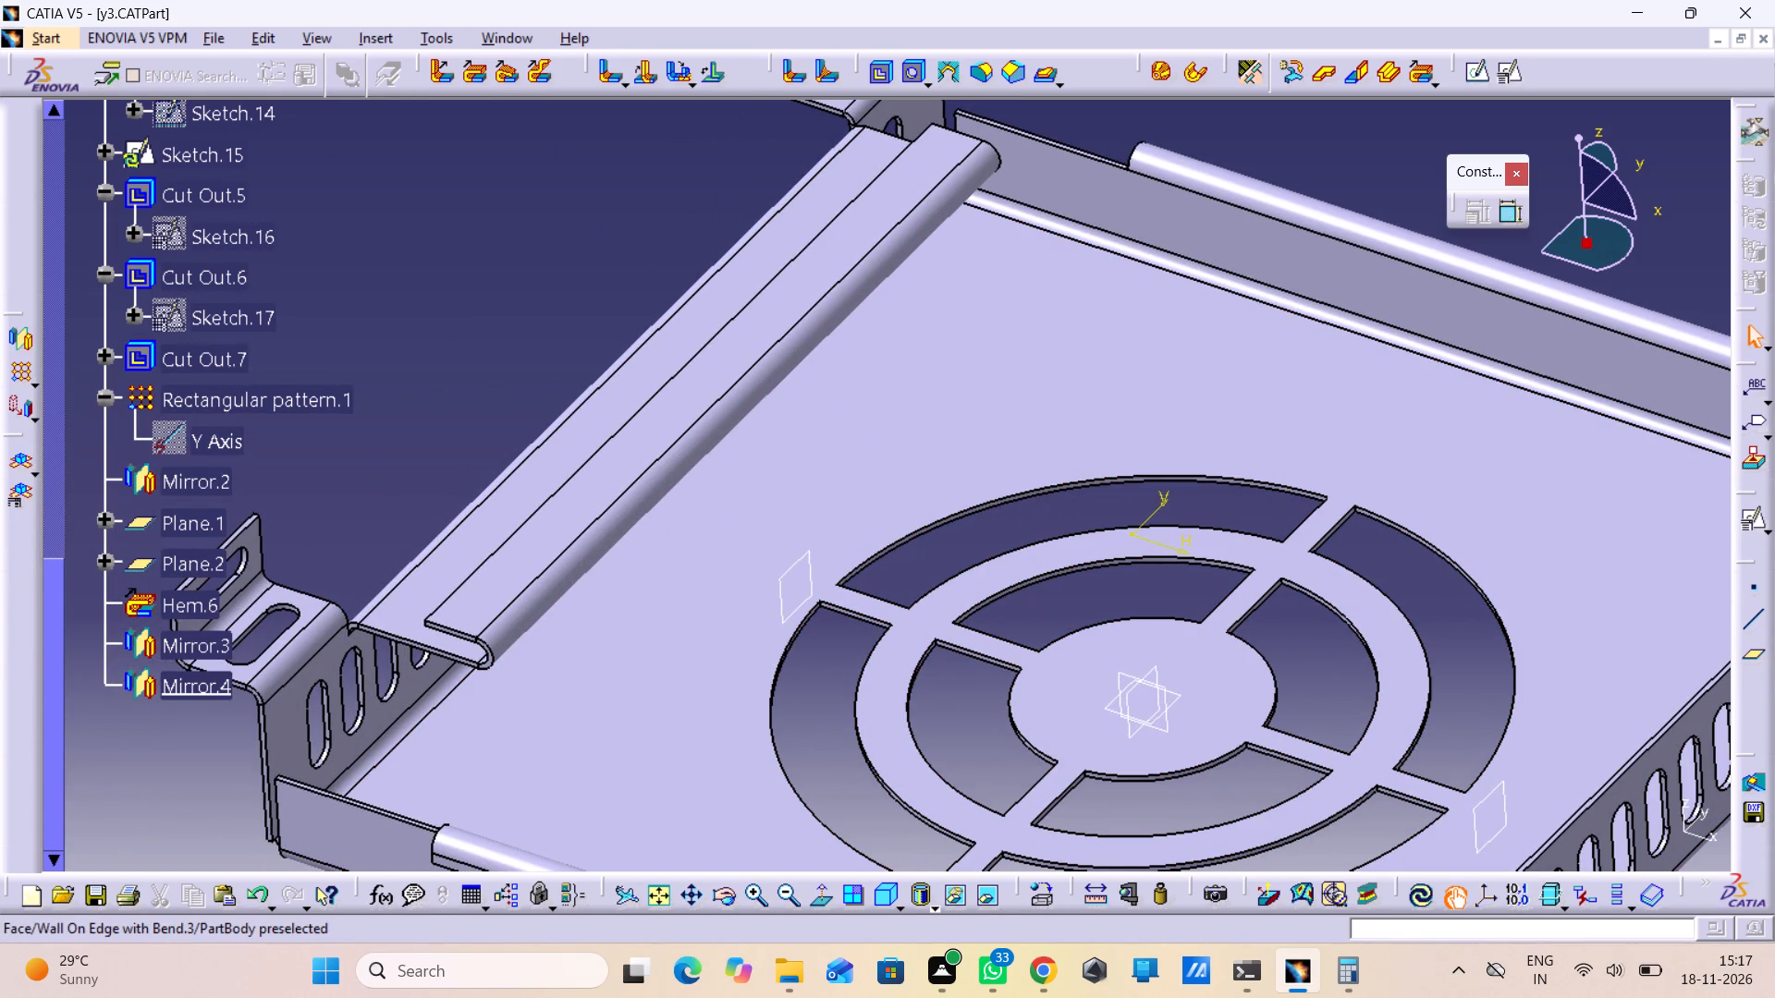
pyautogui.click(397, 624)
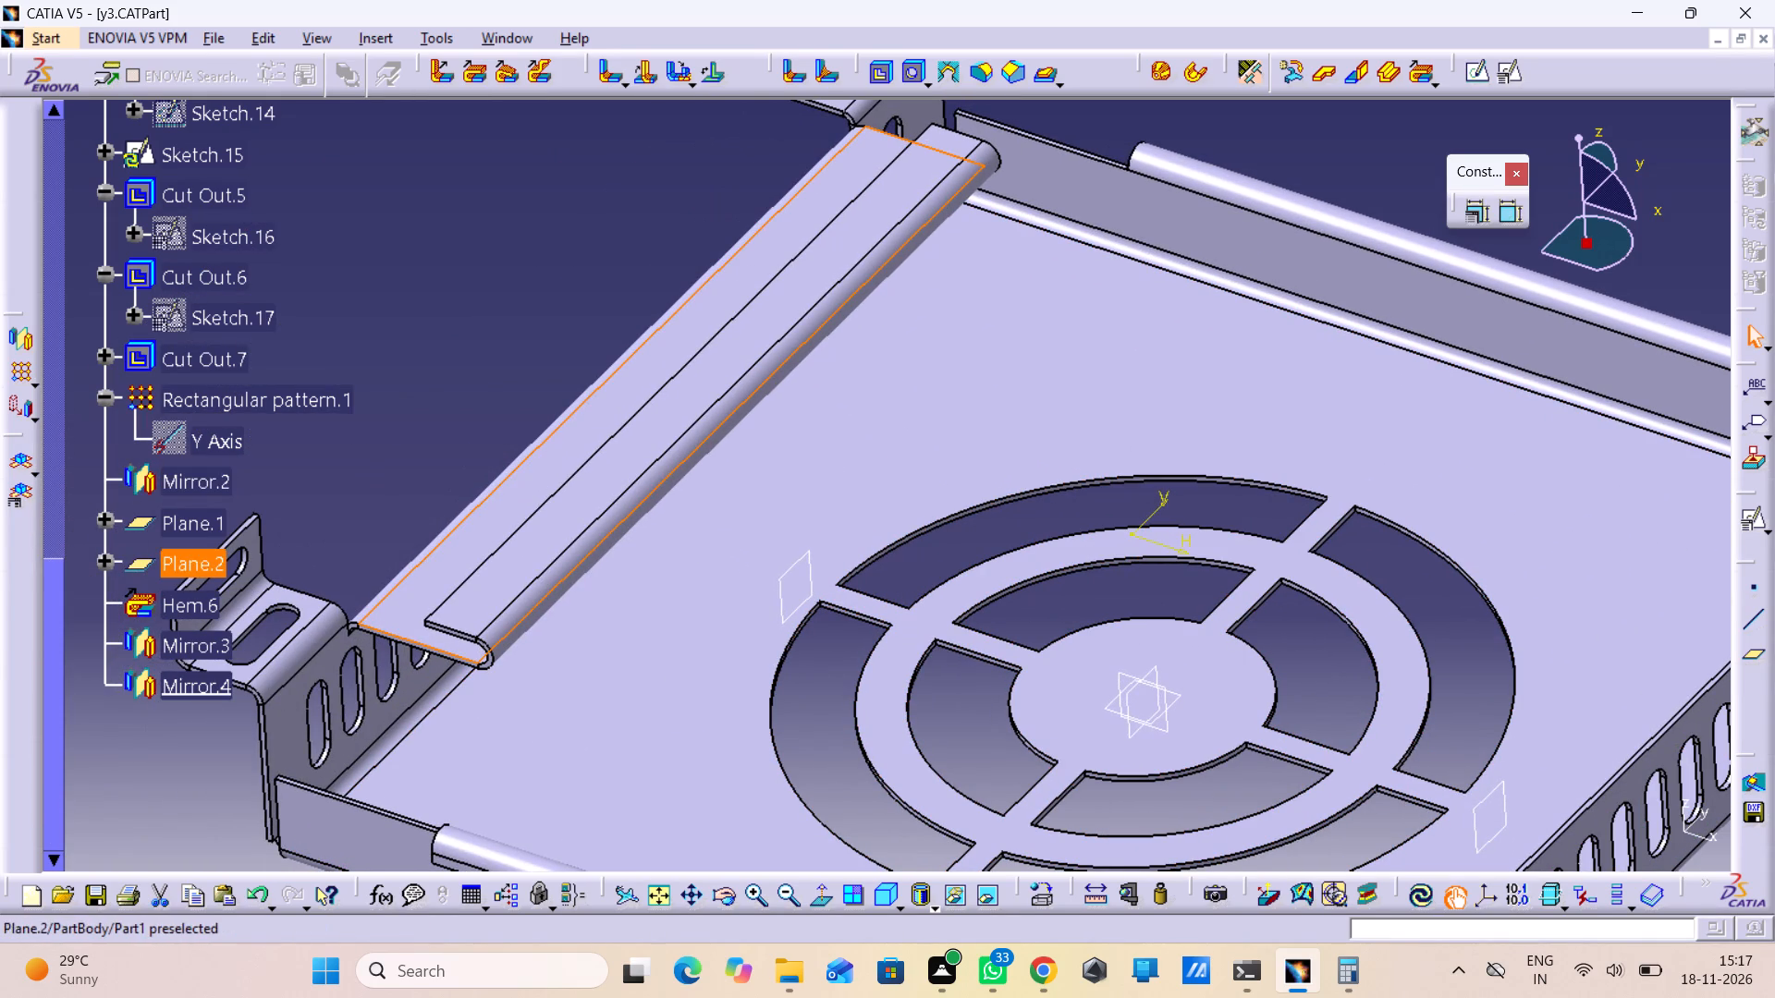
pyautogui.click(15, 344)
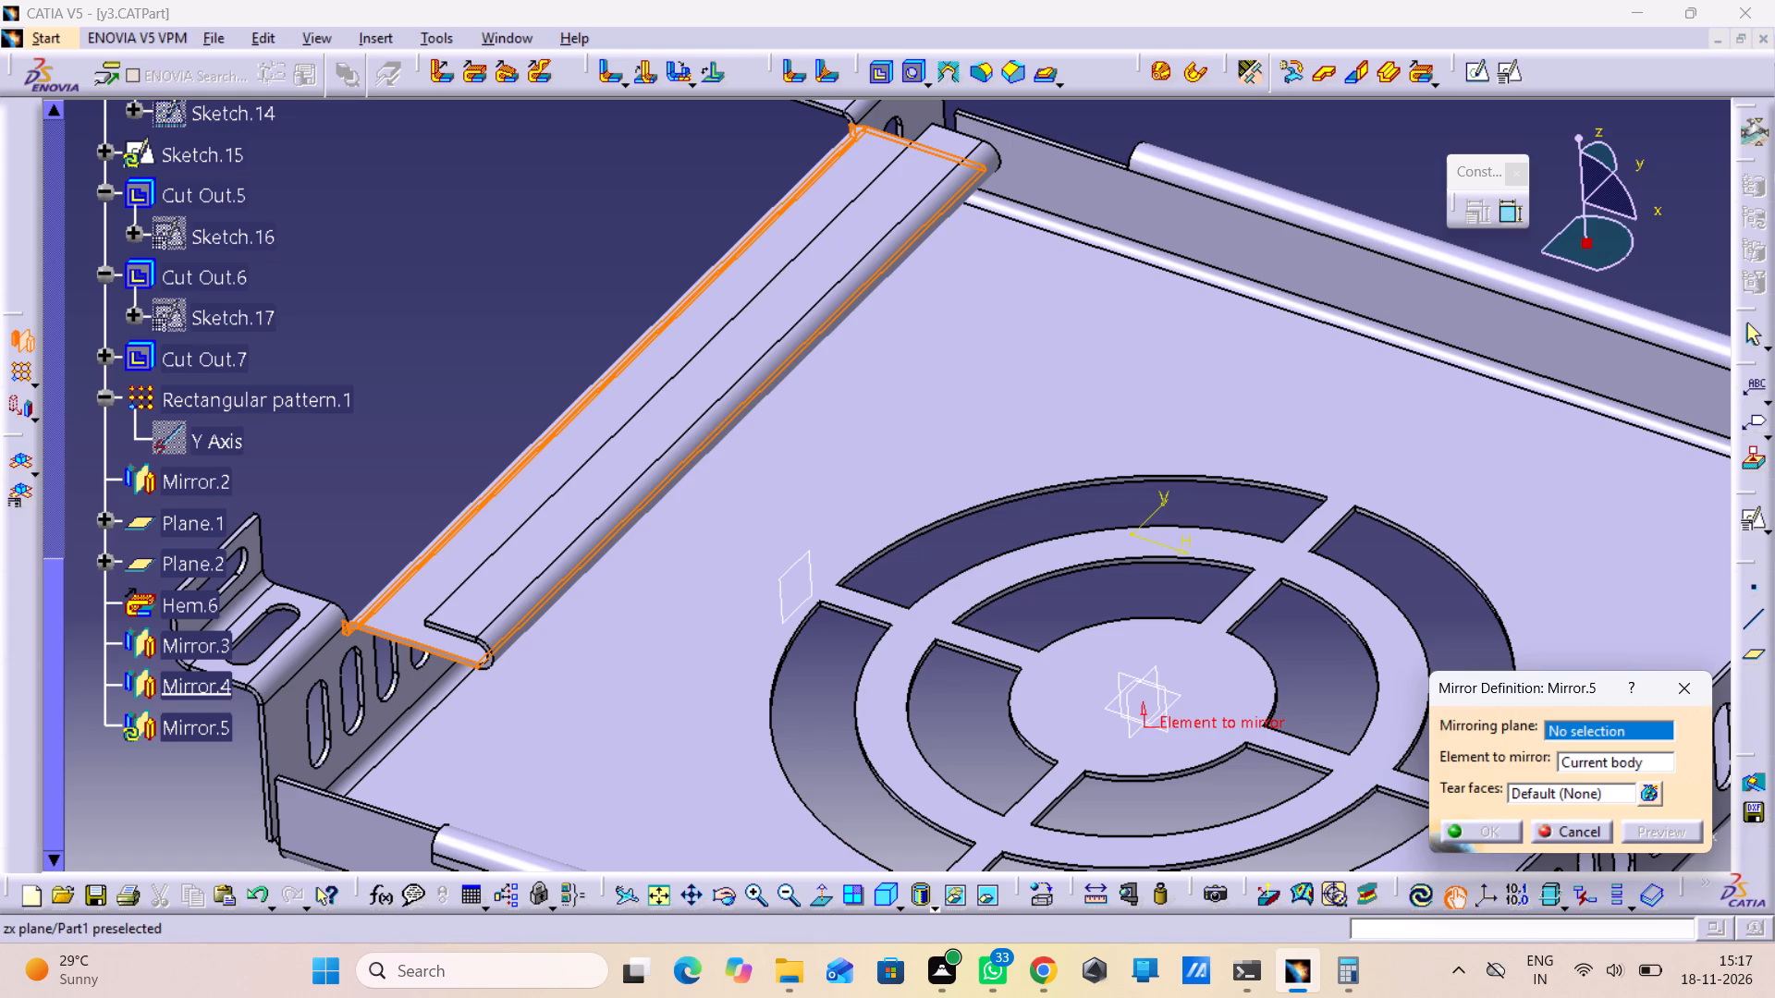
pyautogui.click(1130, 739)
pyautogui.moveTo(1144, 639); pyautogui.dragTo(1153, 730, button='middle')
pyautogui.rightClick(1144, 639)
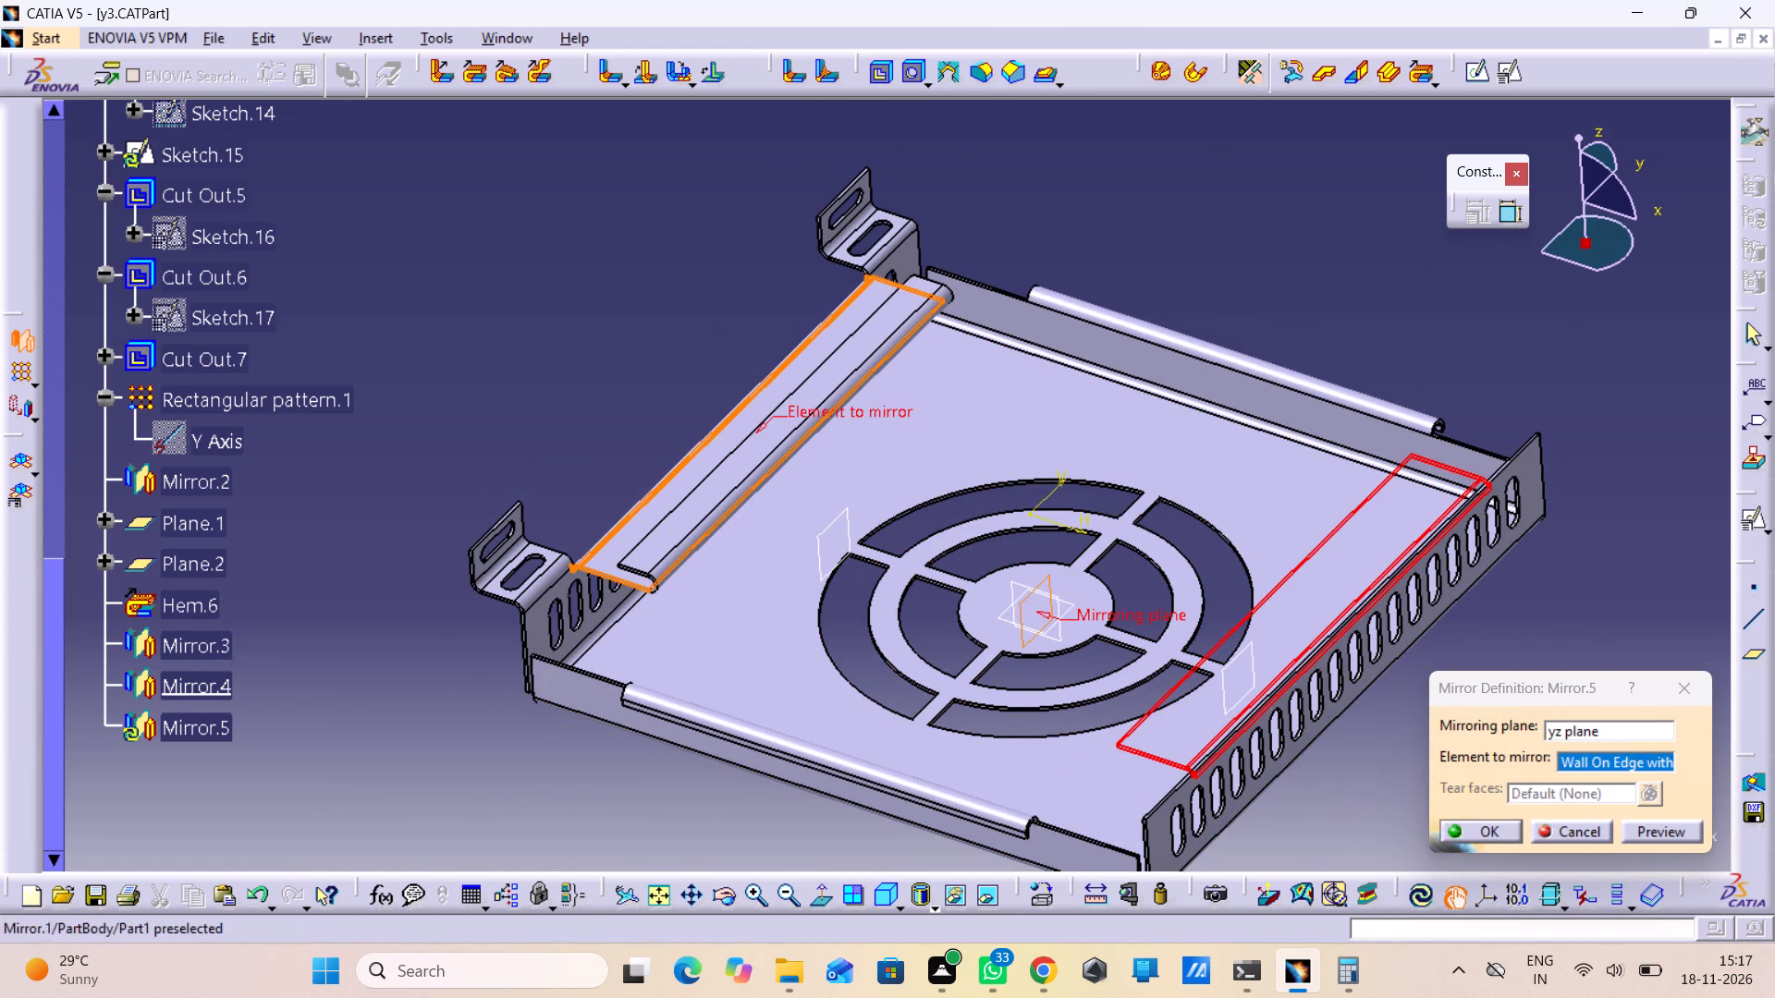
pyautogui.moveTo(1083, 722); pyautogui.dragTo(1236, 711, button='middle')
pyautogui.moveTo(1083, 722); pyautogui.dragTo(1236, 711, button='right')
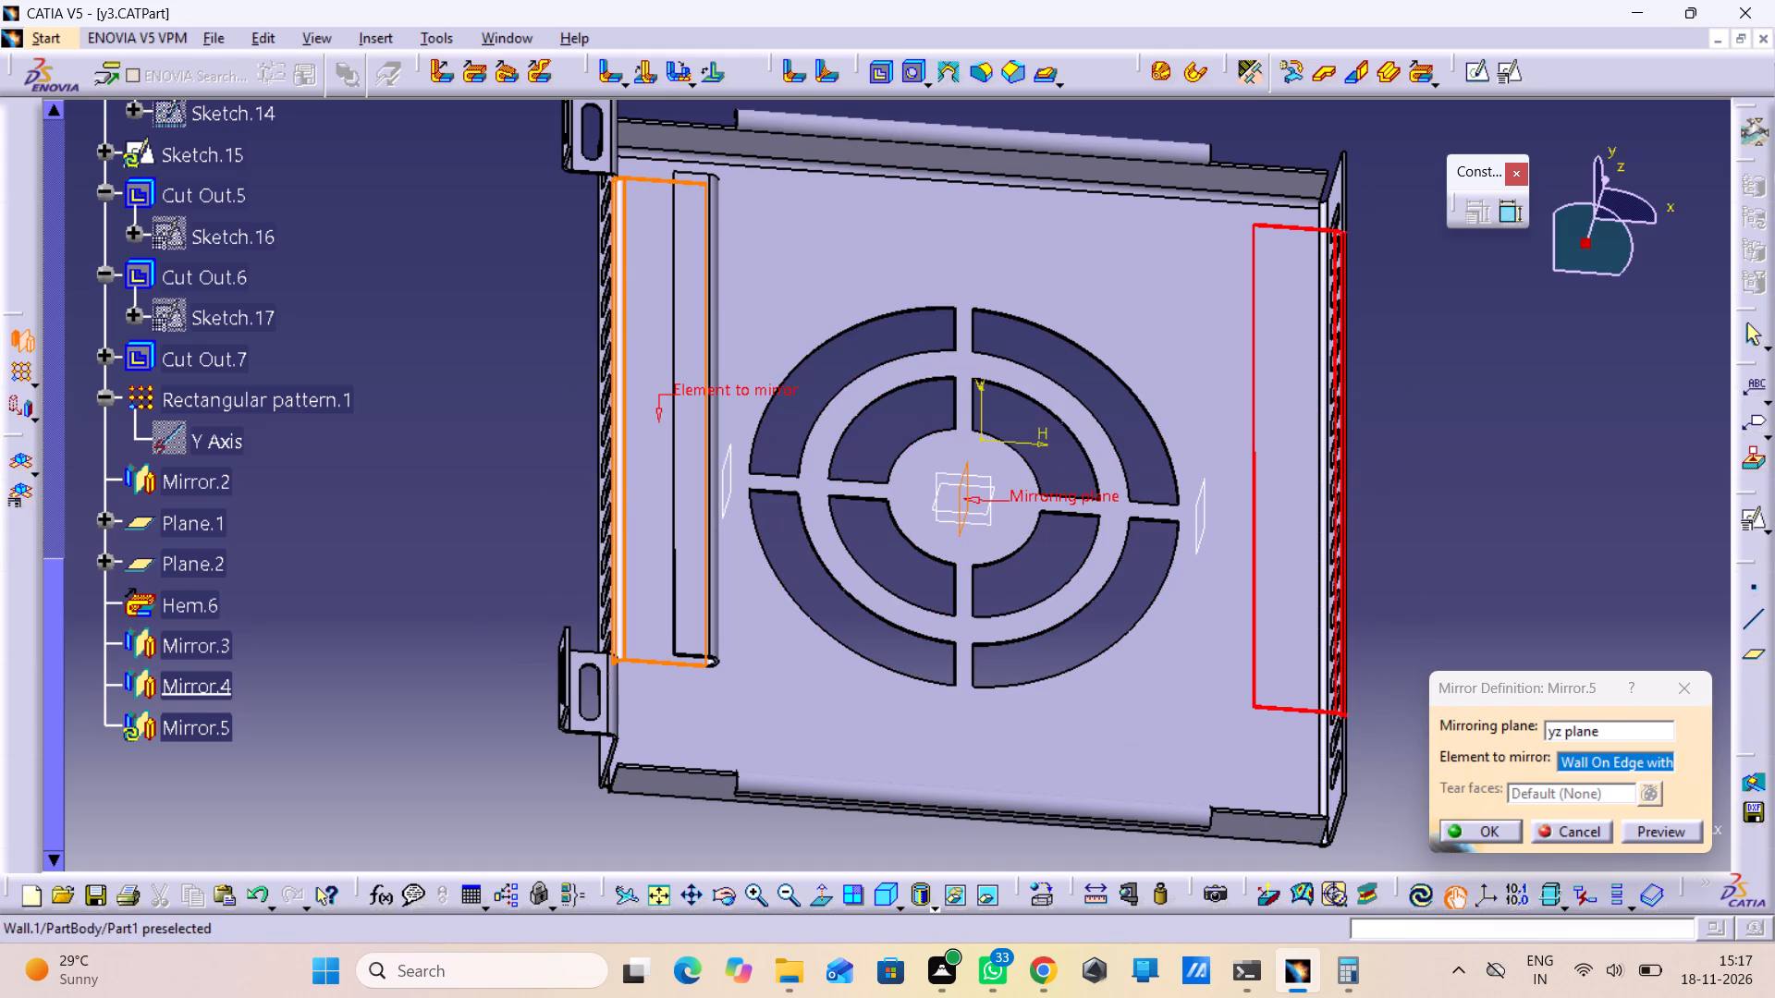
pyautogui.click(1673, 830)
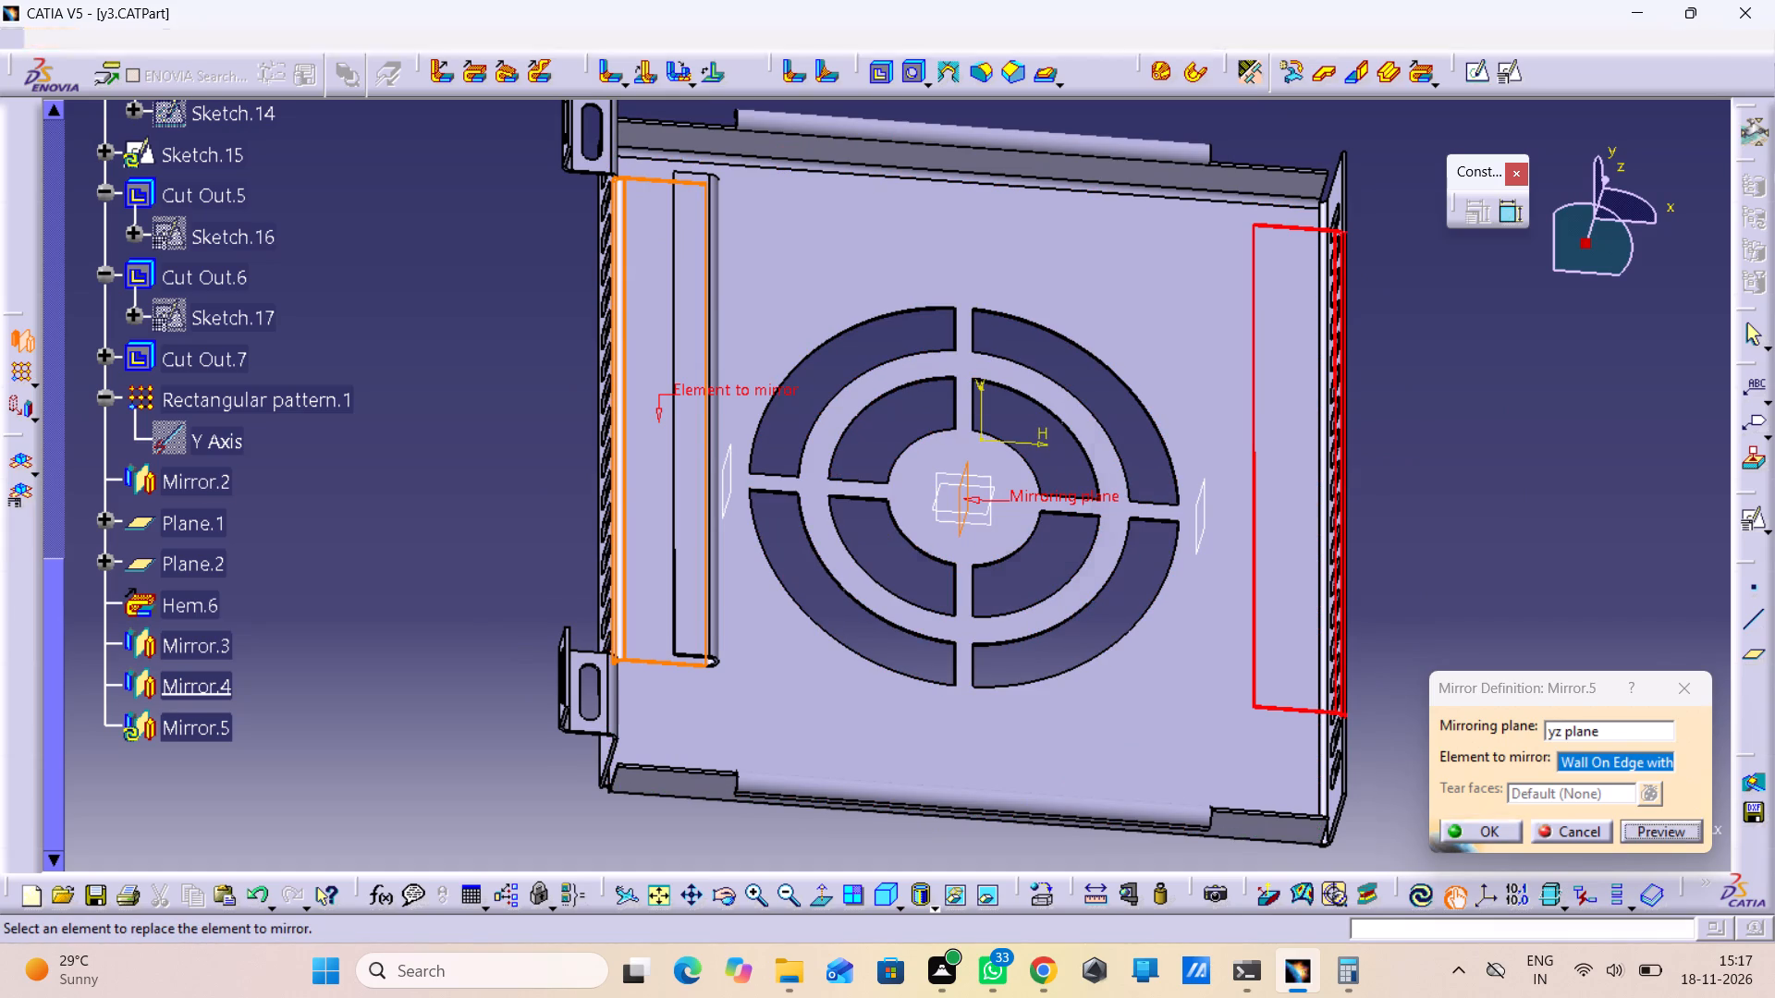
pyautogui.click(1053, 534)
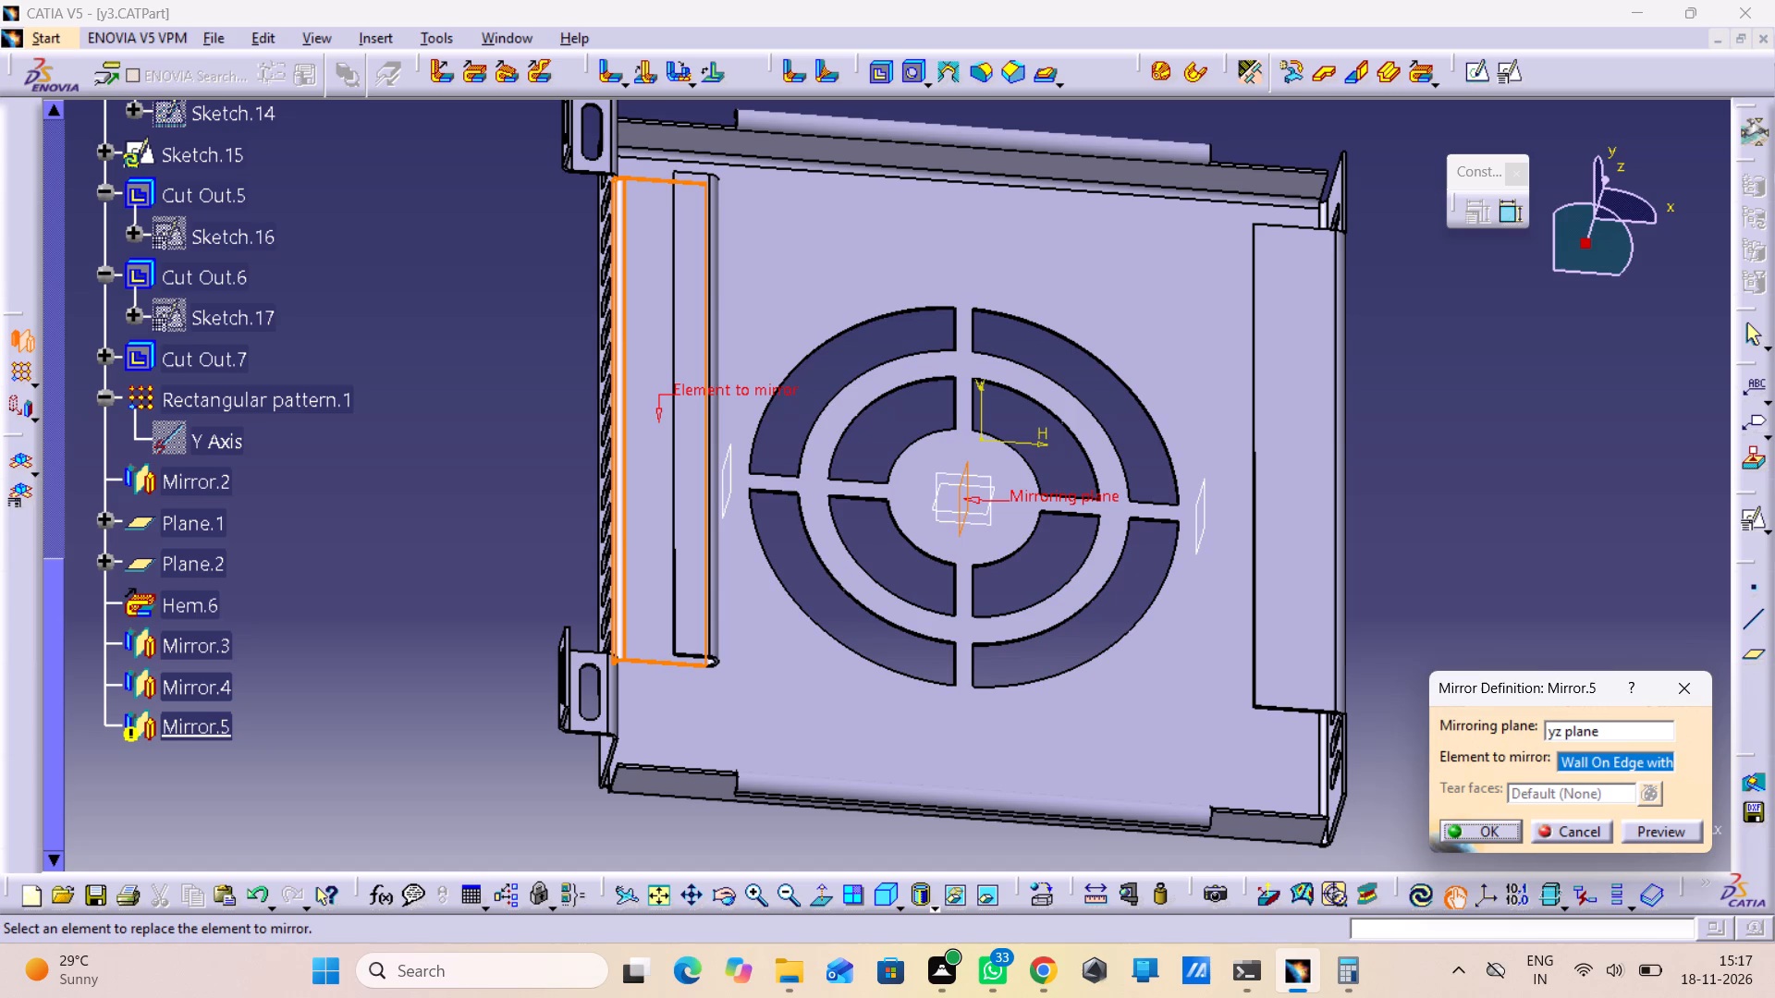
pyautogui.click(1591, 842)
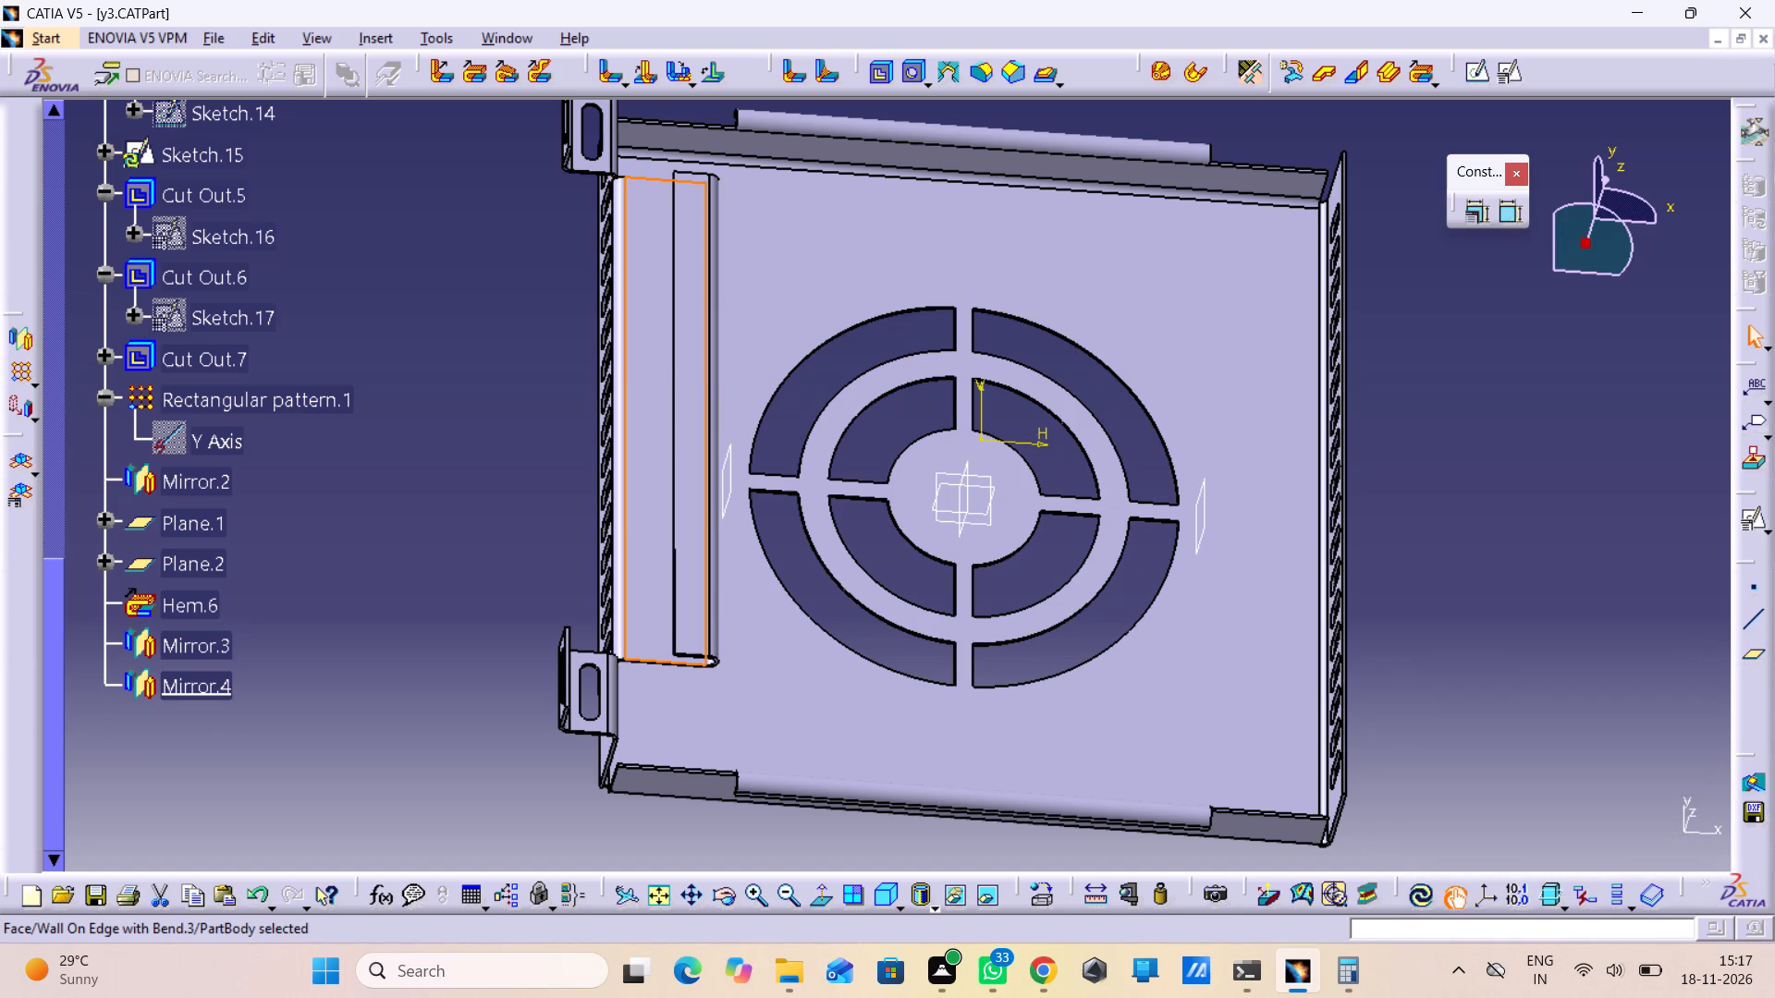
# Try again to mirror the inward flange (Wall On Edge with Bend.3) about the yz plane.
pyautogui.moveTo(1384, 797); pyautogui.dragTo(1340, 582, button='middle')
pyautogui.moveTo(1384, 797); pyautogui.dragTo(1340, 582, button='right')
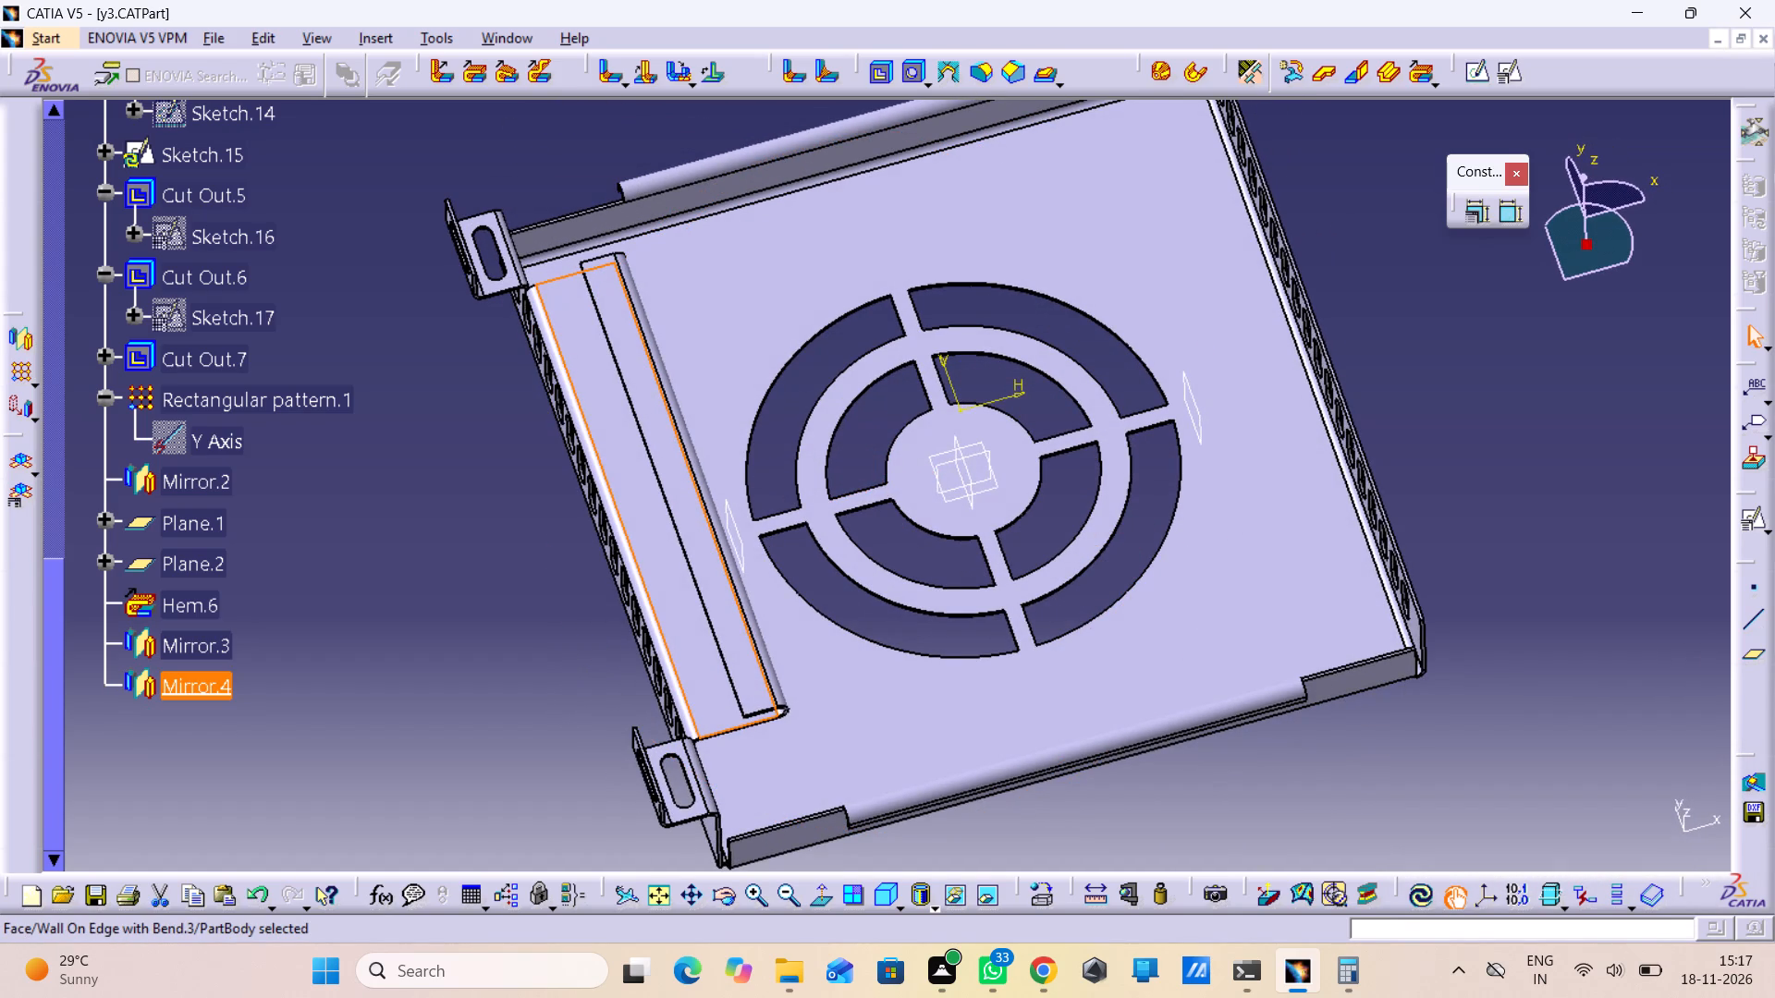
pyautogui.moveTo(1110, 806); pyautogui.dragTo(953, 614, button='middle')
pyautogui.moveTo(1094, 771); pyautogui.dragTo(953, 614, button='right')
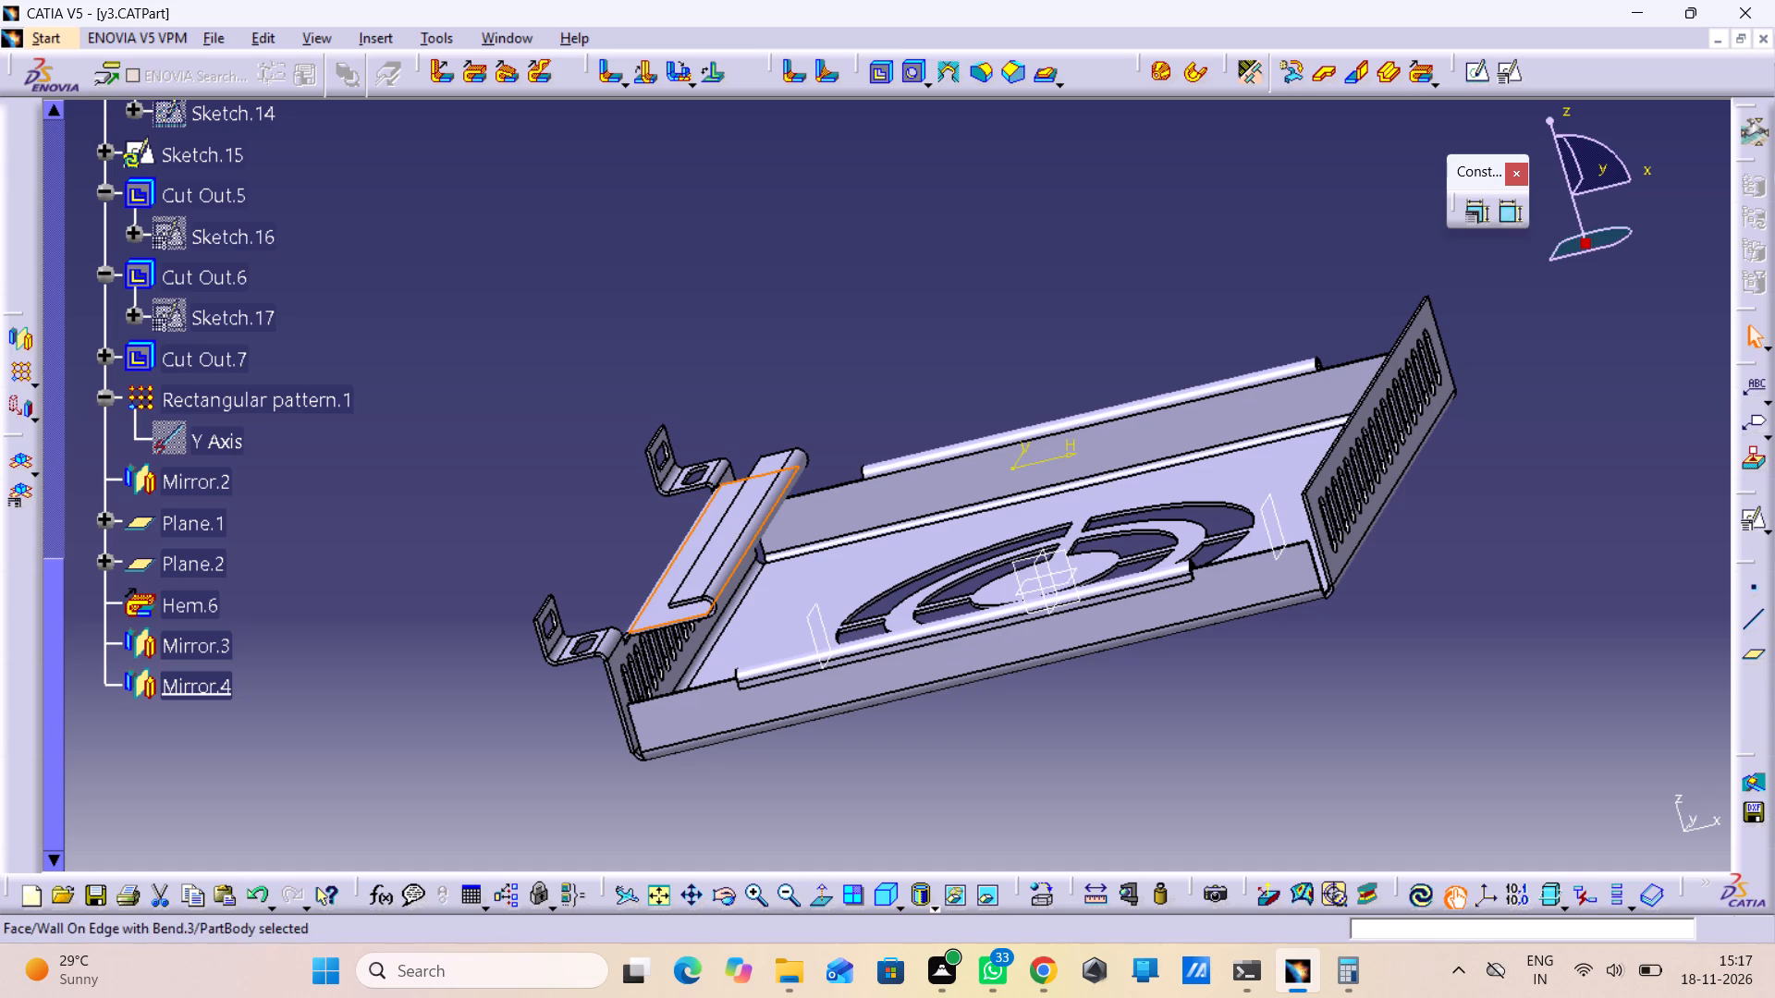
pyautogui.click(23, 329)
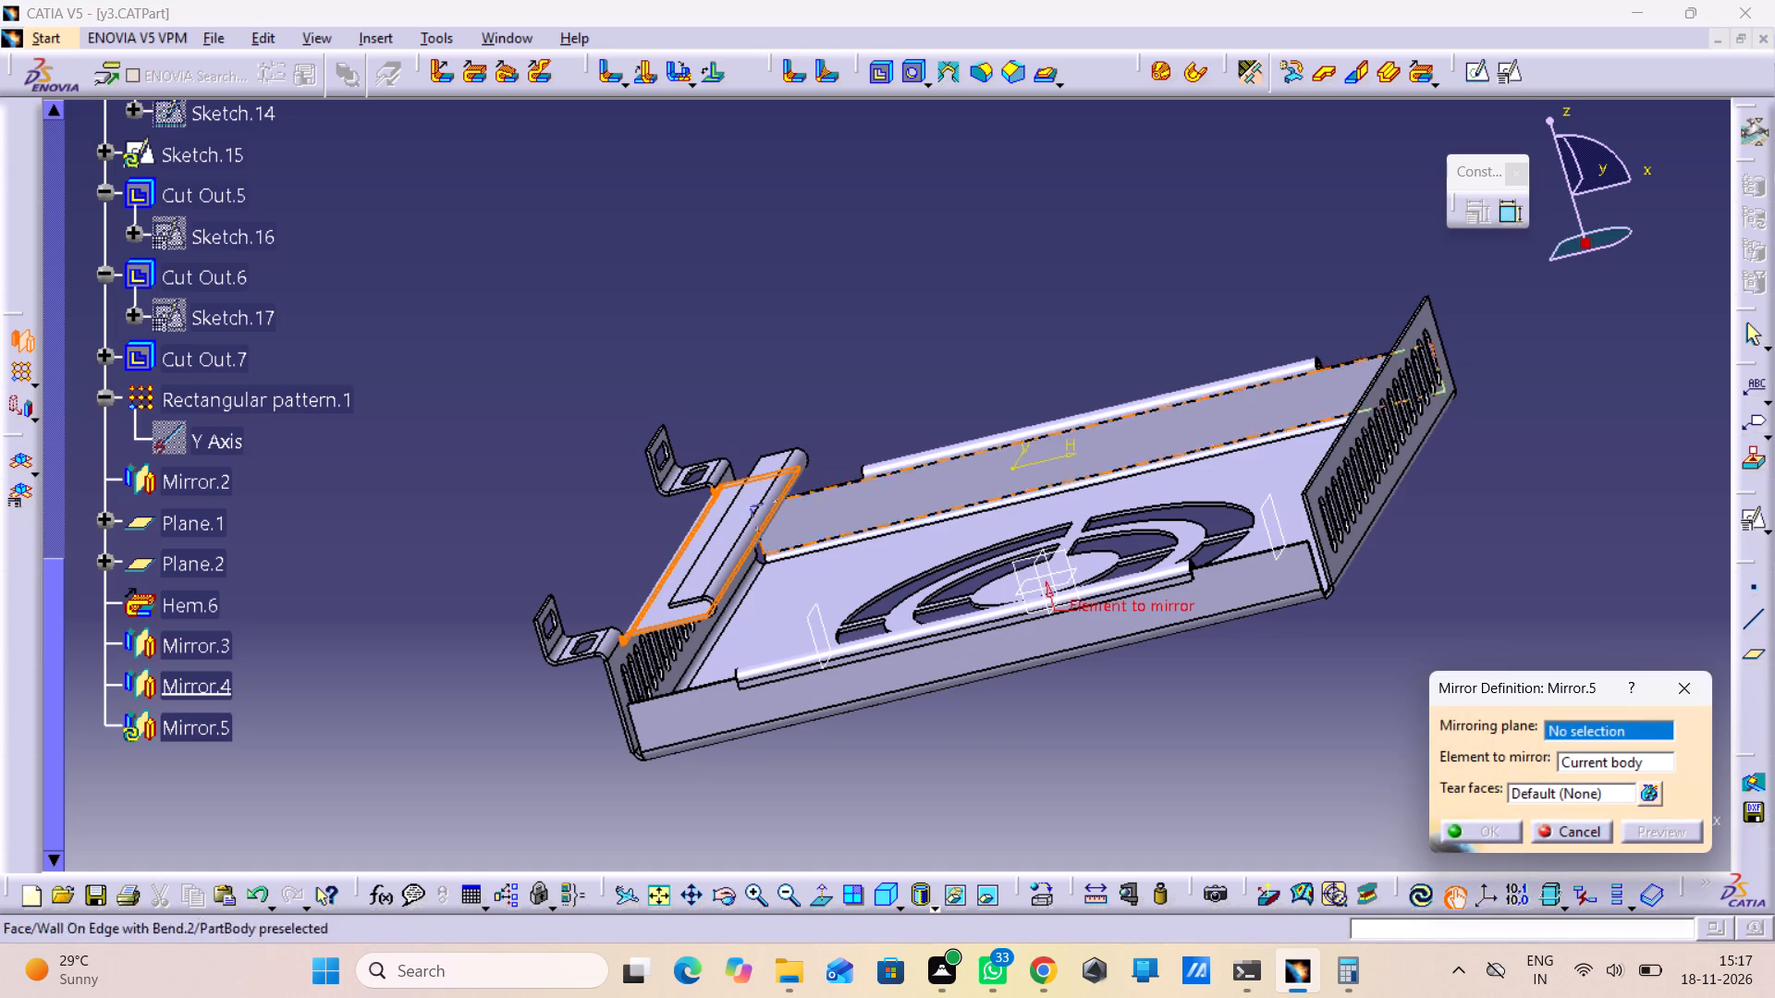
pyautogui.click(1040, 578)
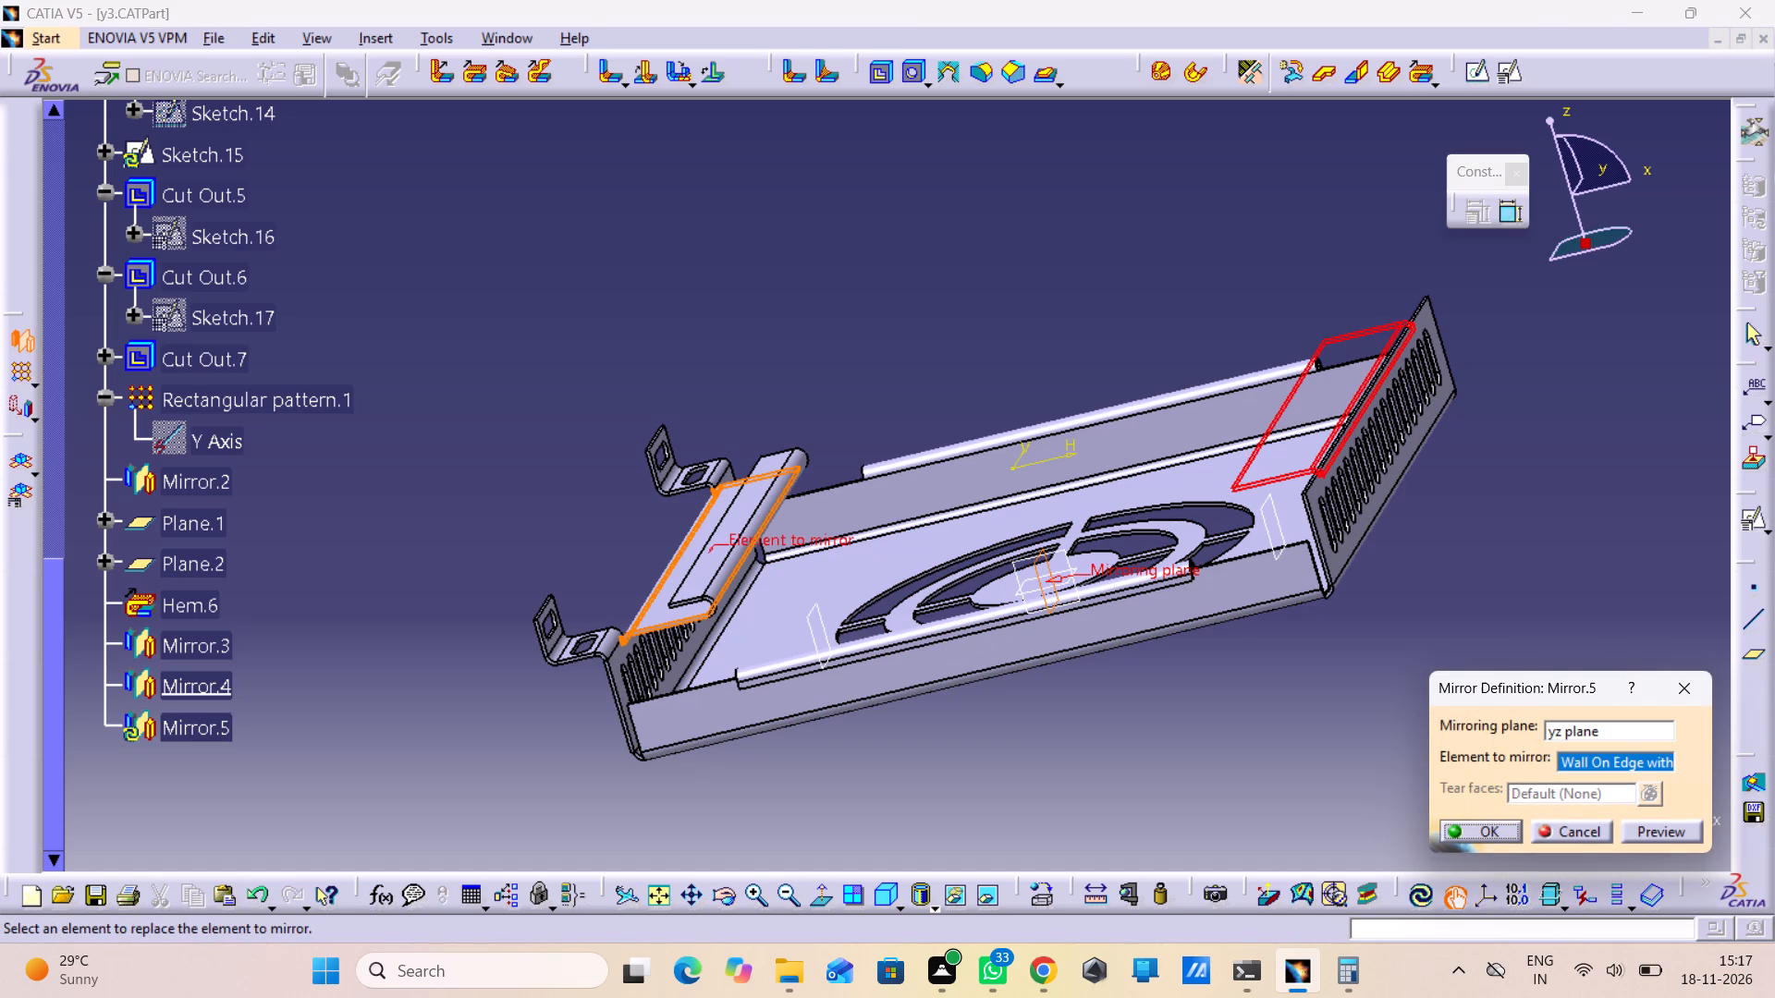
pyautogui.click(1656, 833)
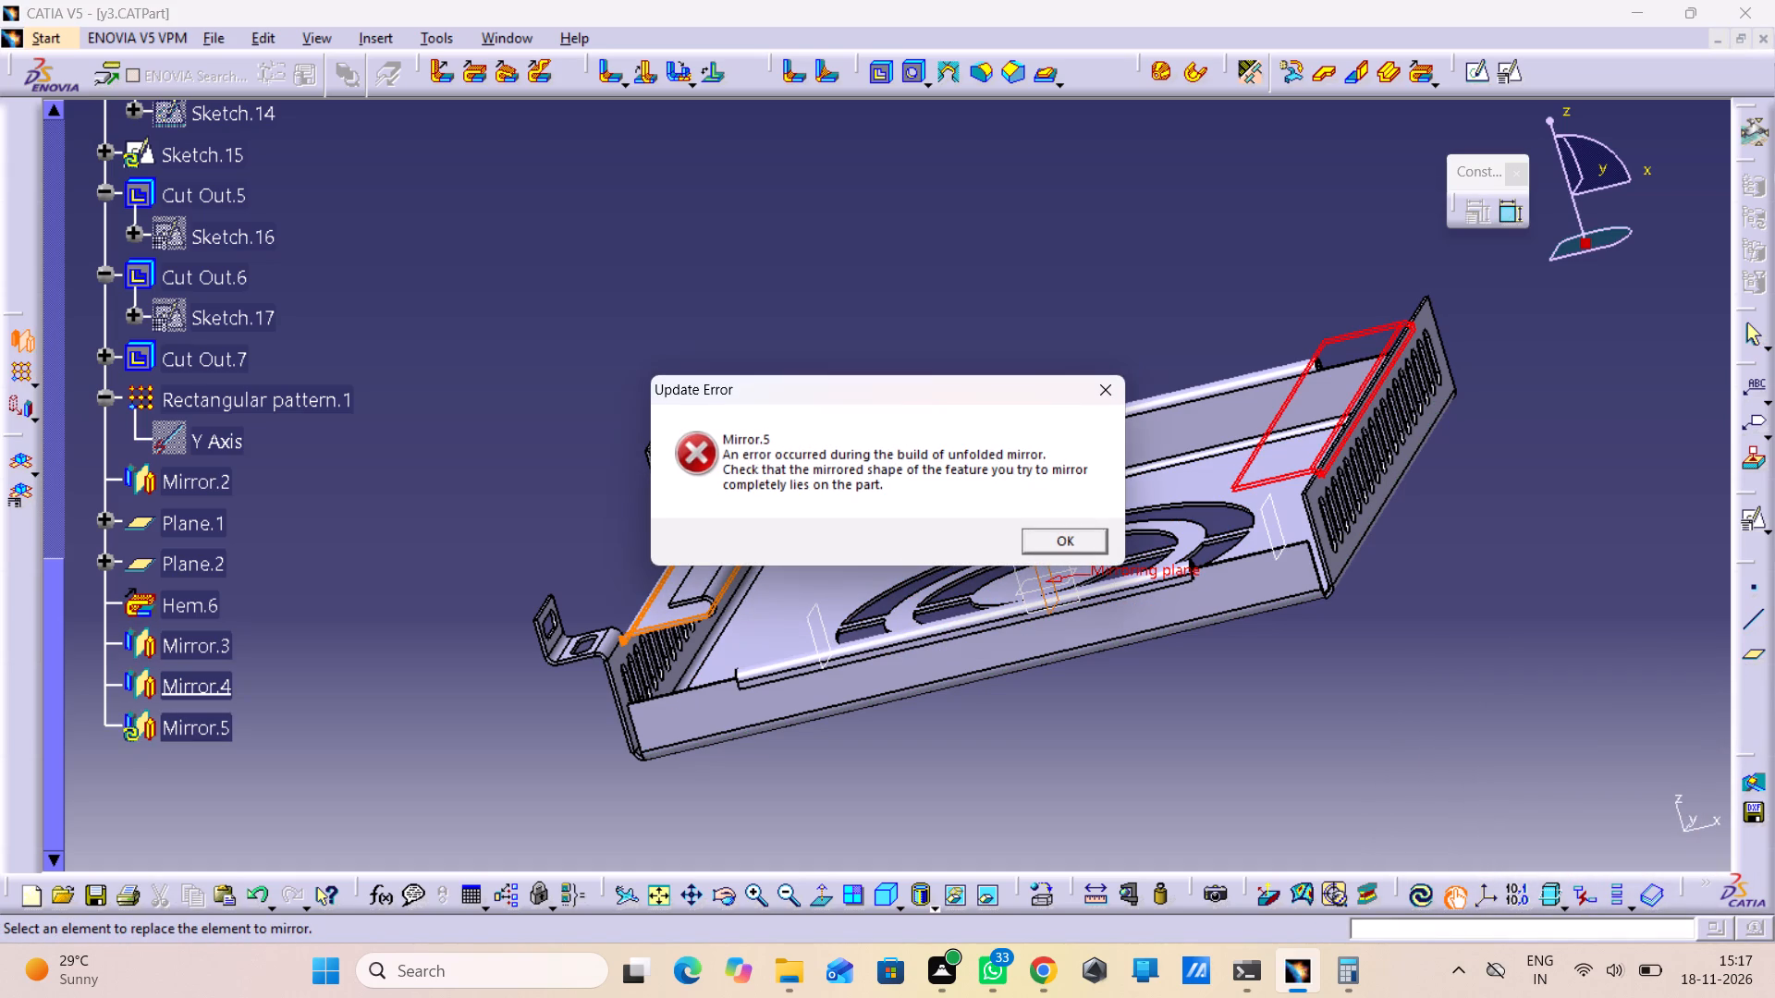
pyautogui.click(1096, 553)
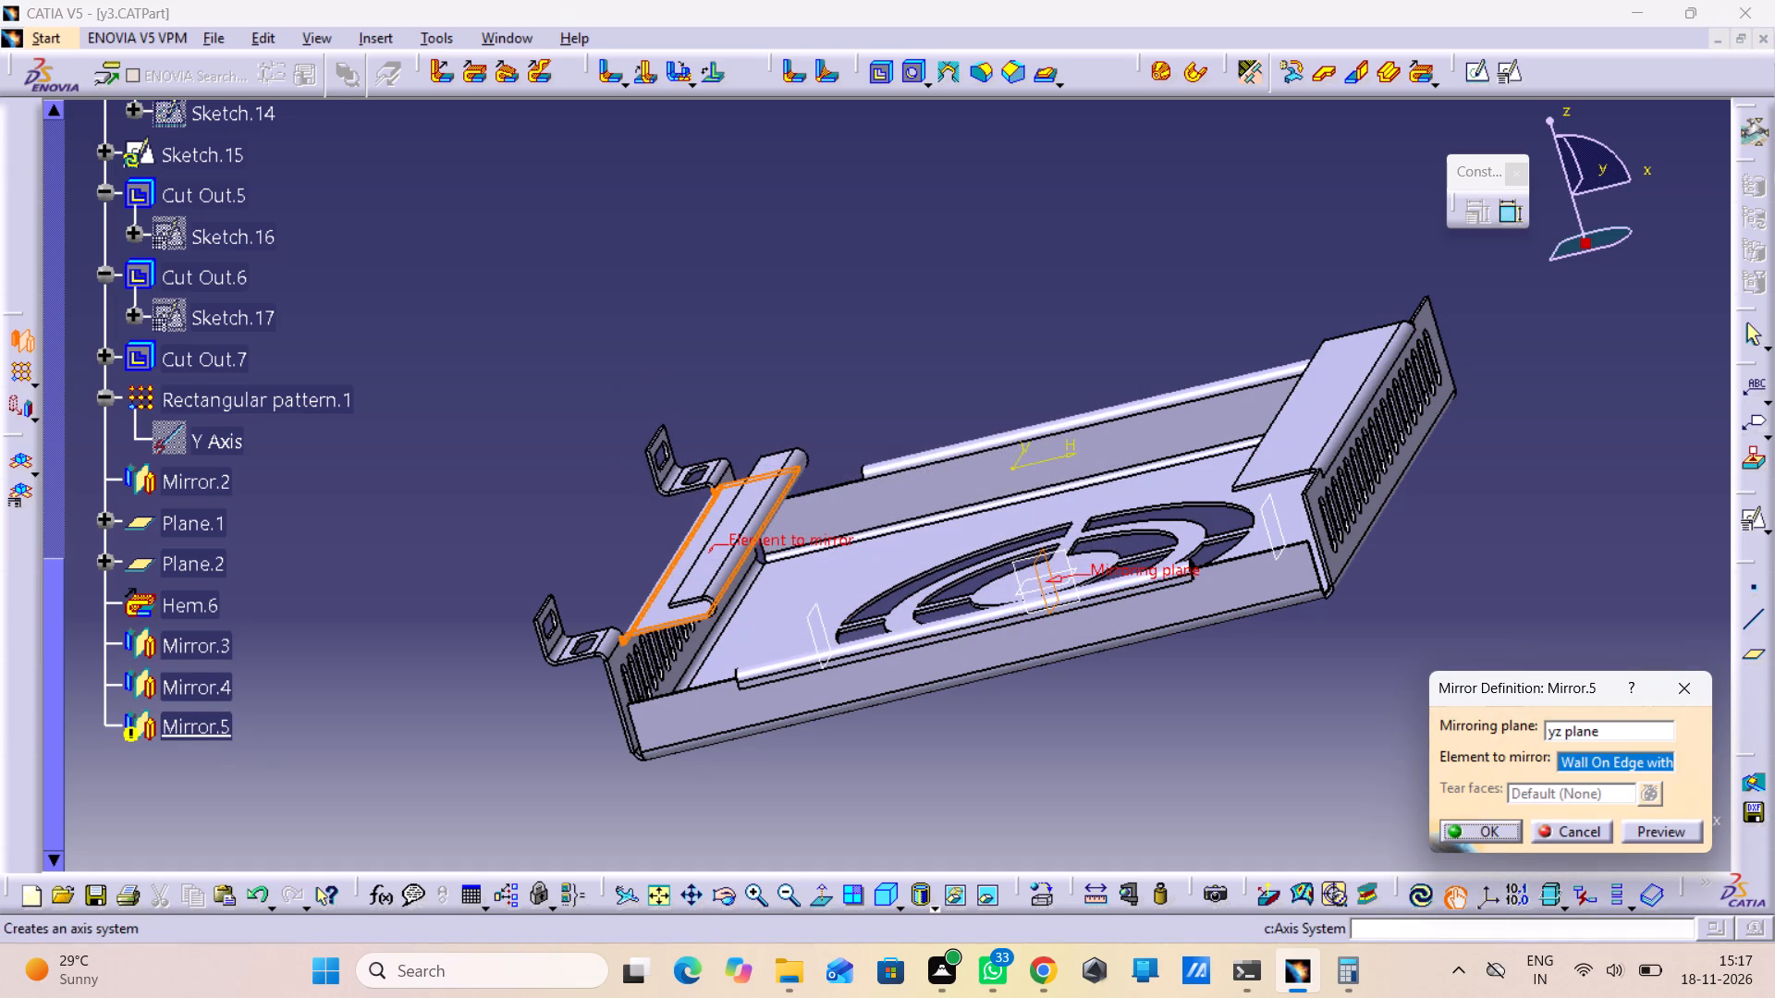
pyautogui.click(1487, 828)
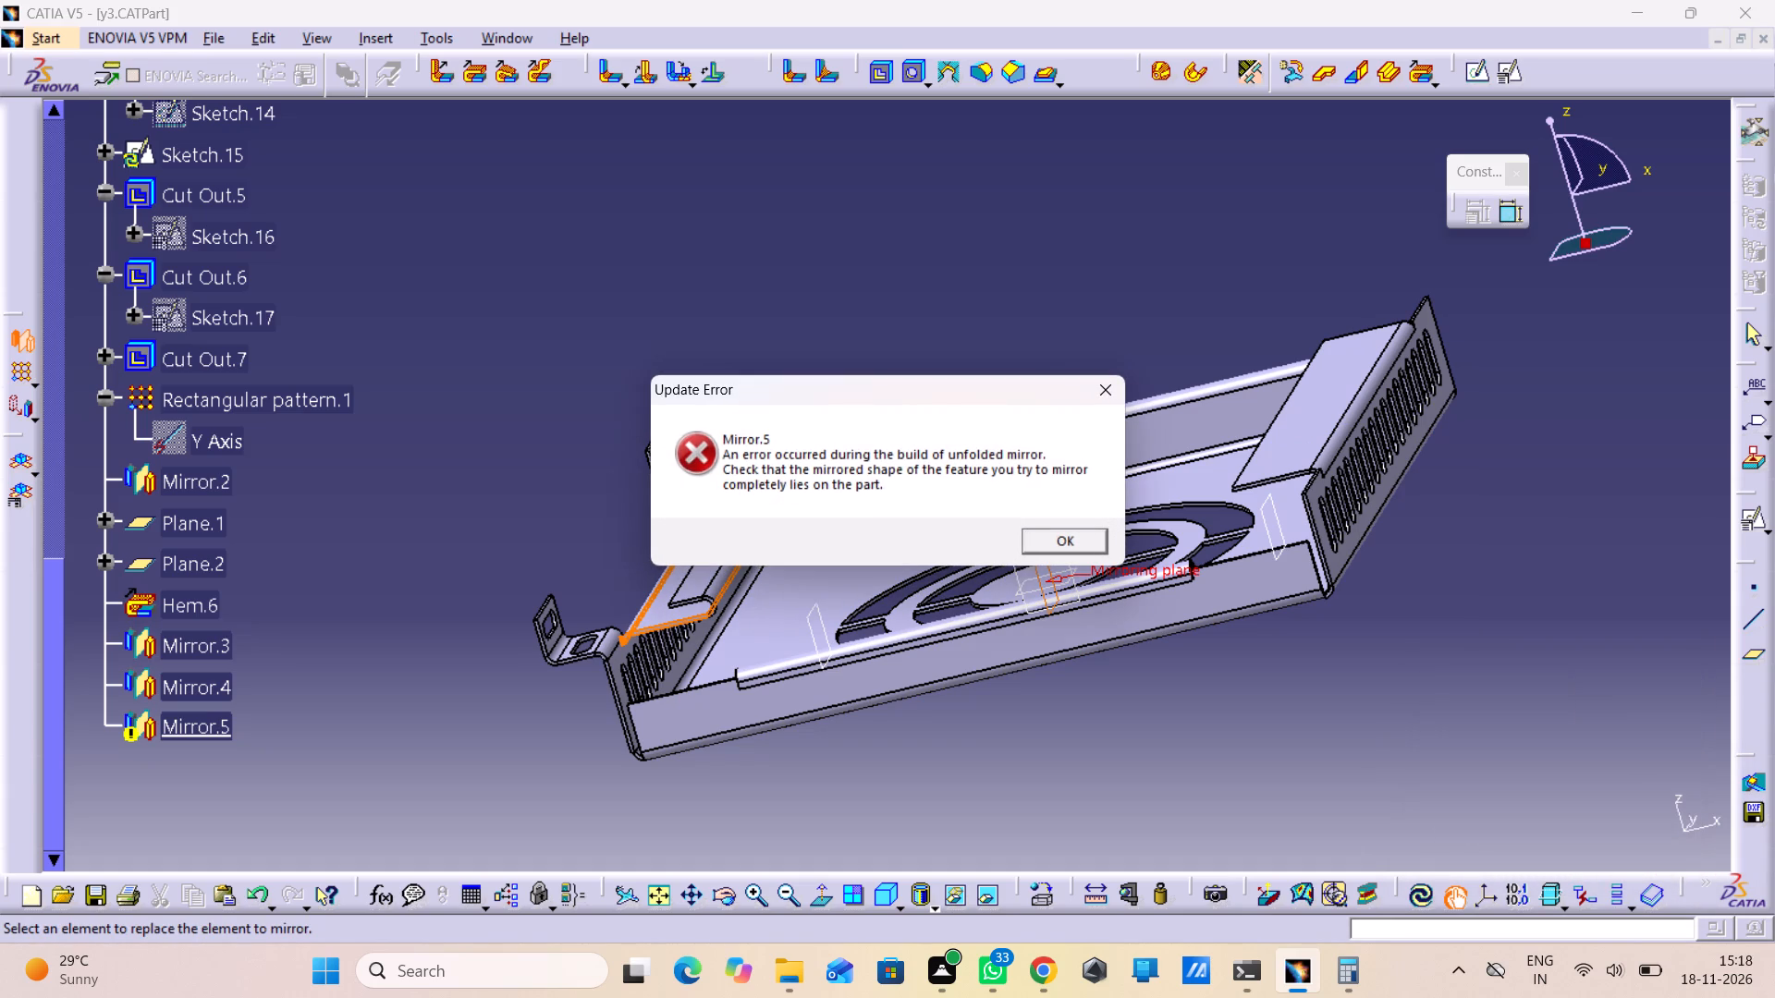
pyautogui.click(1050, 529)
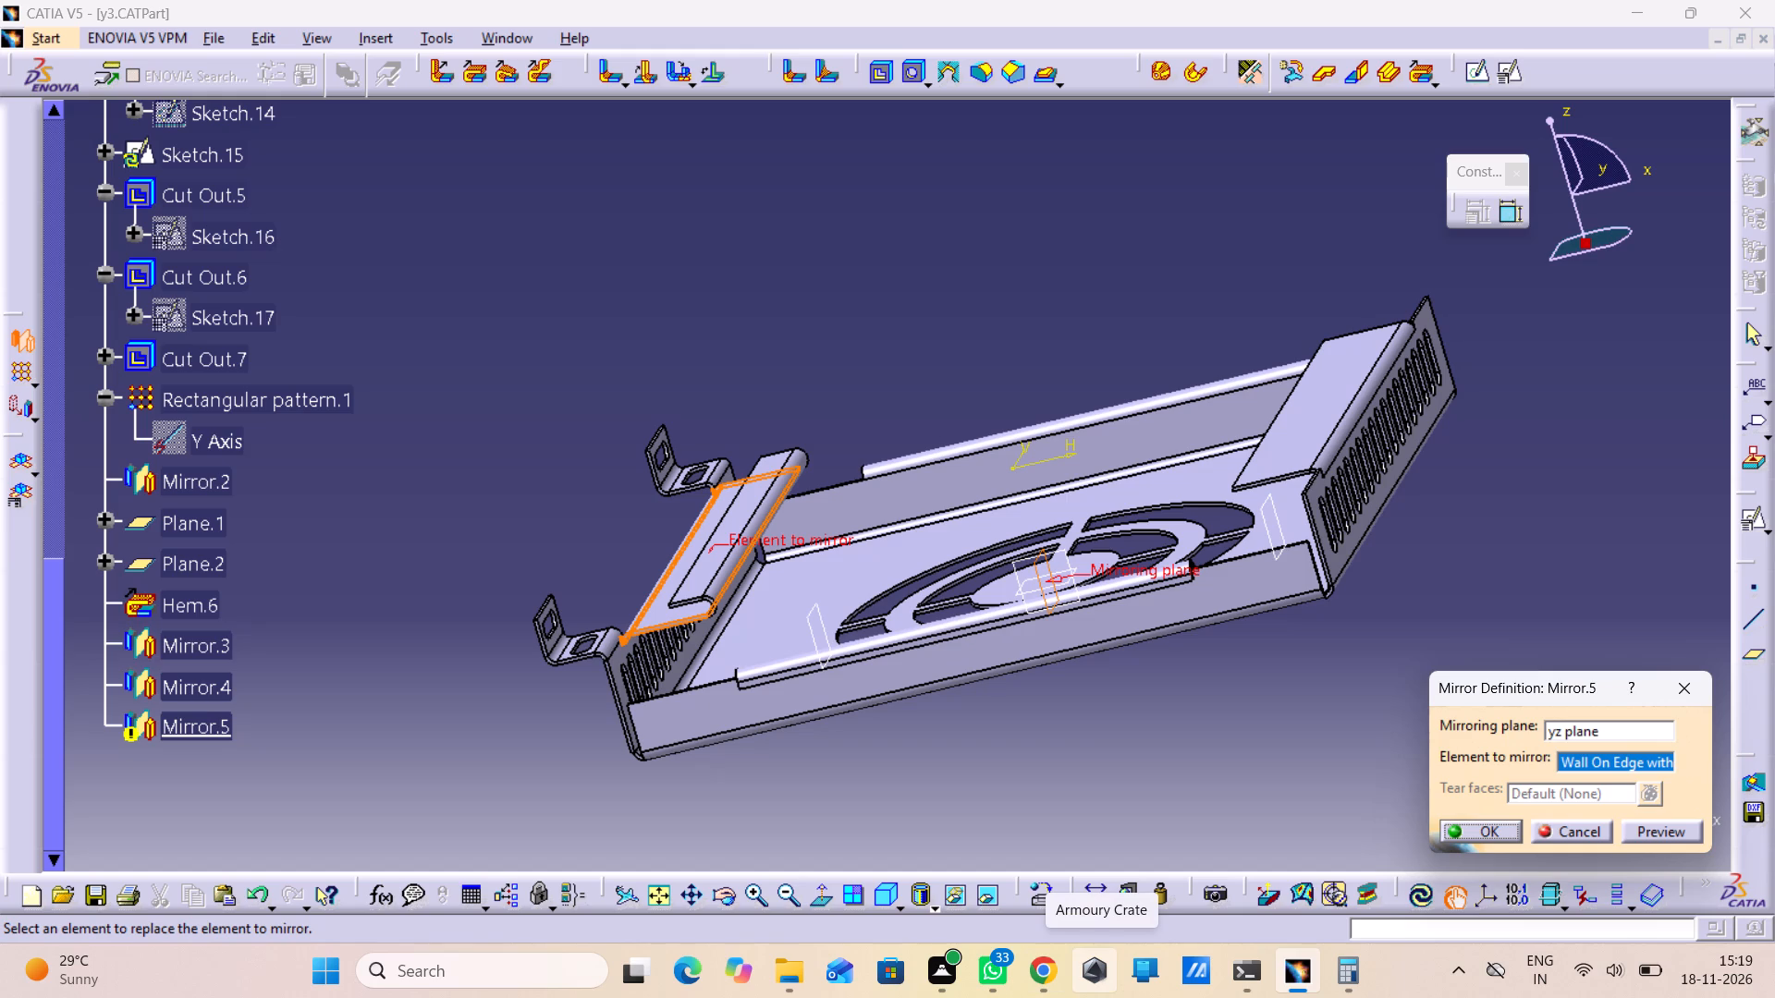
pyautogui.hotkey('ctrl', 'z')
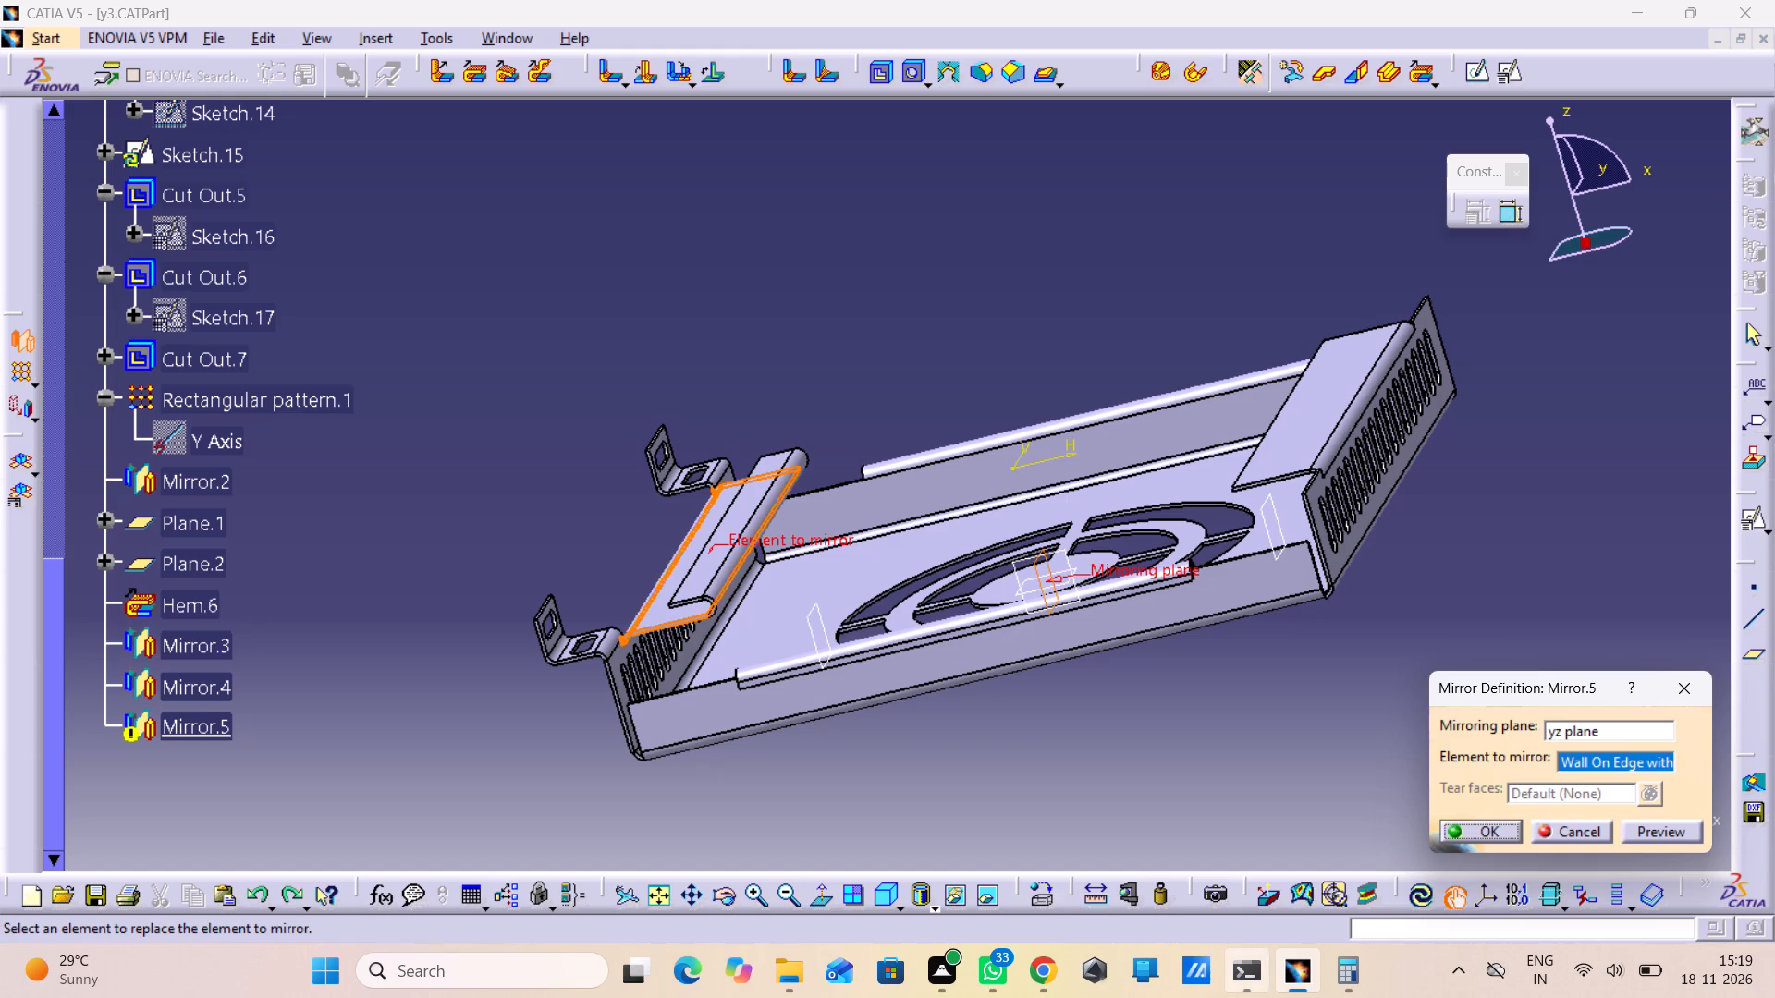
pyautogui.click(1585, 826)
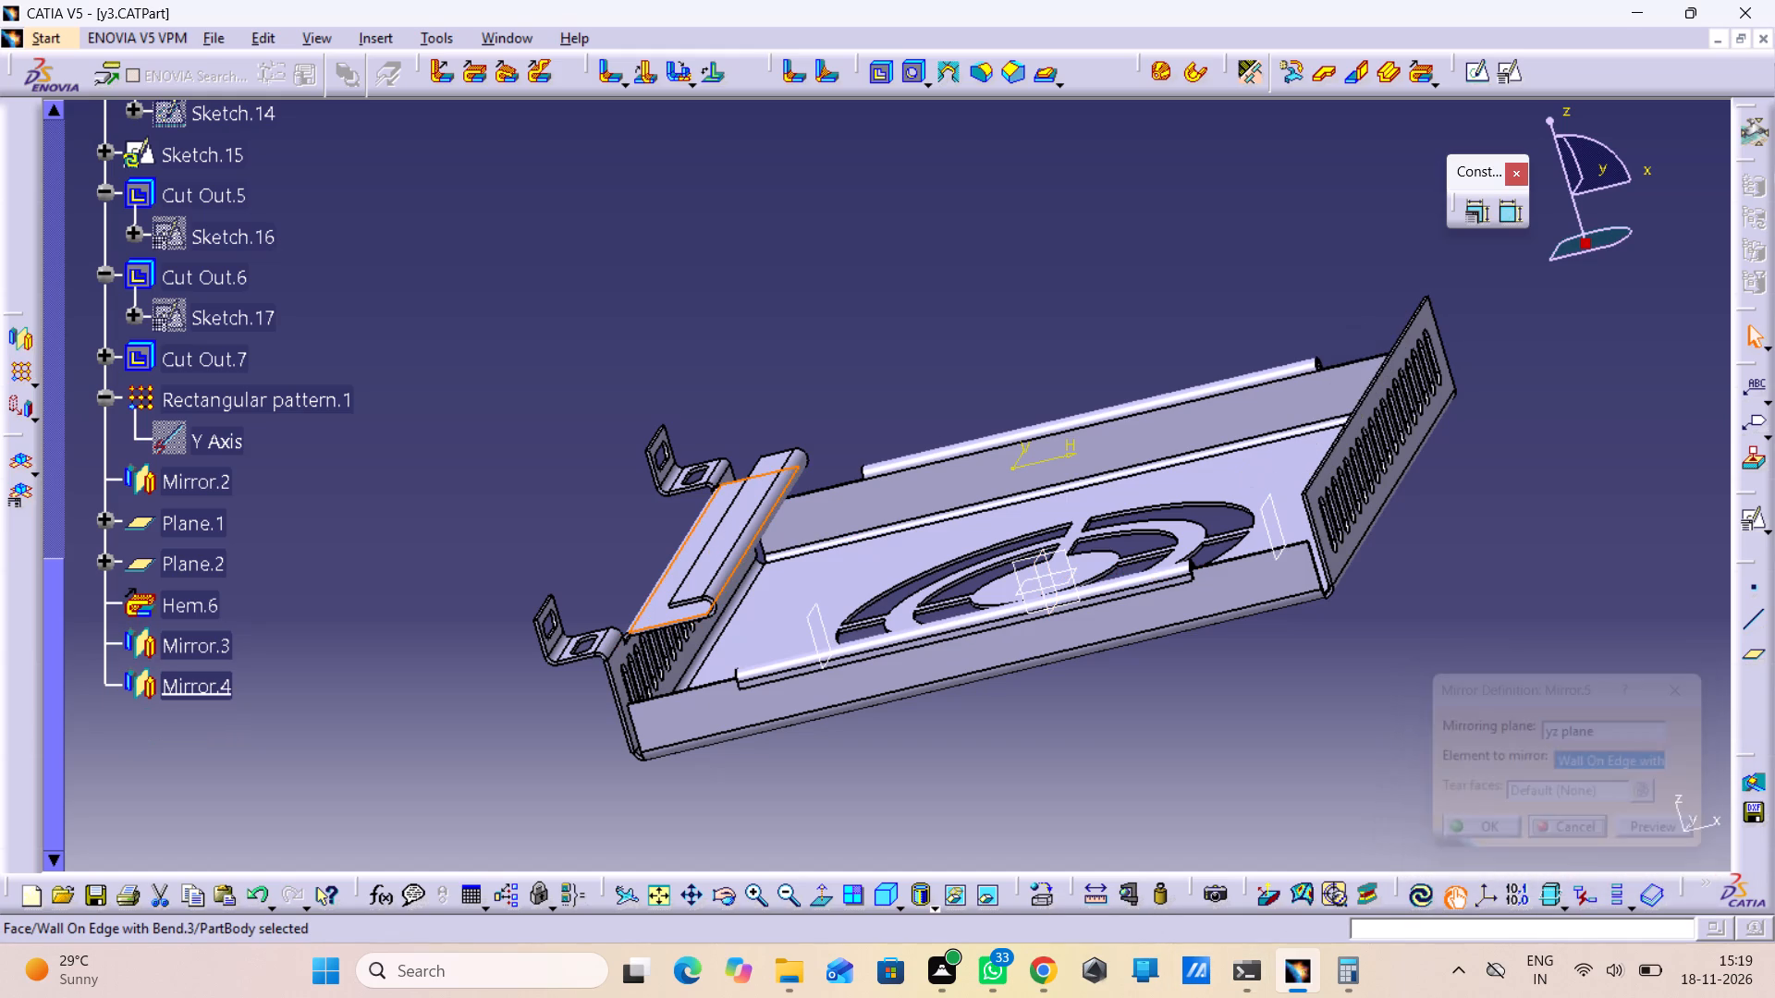
# Switch to the calculator and calculate 200 minus 39.23.
pyautogui.click(1344, 978)
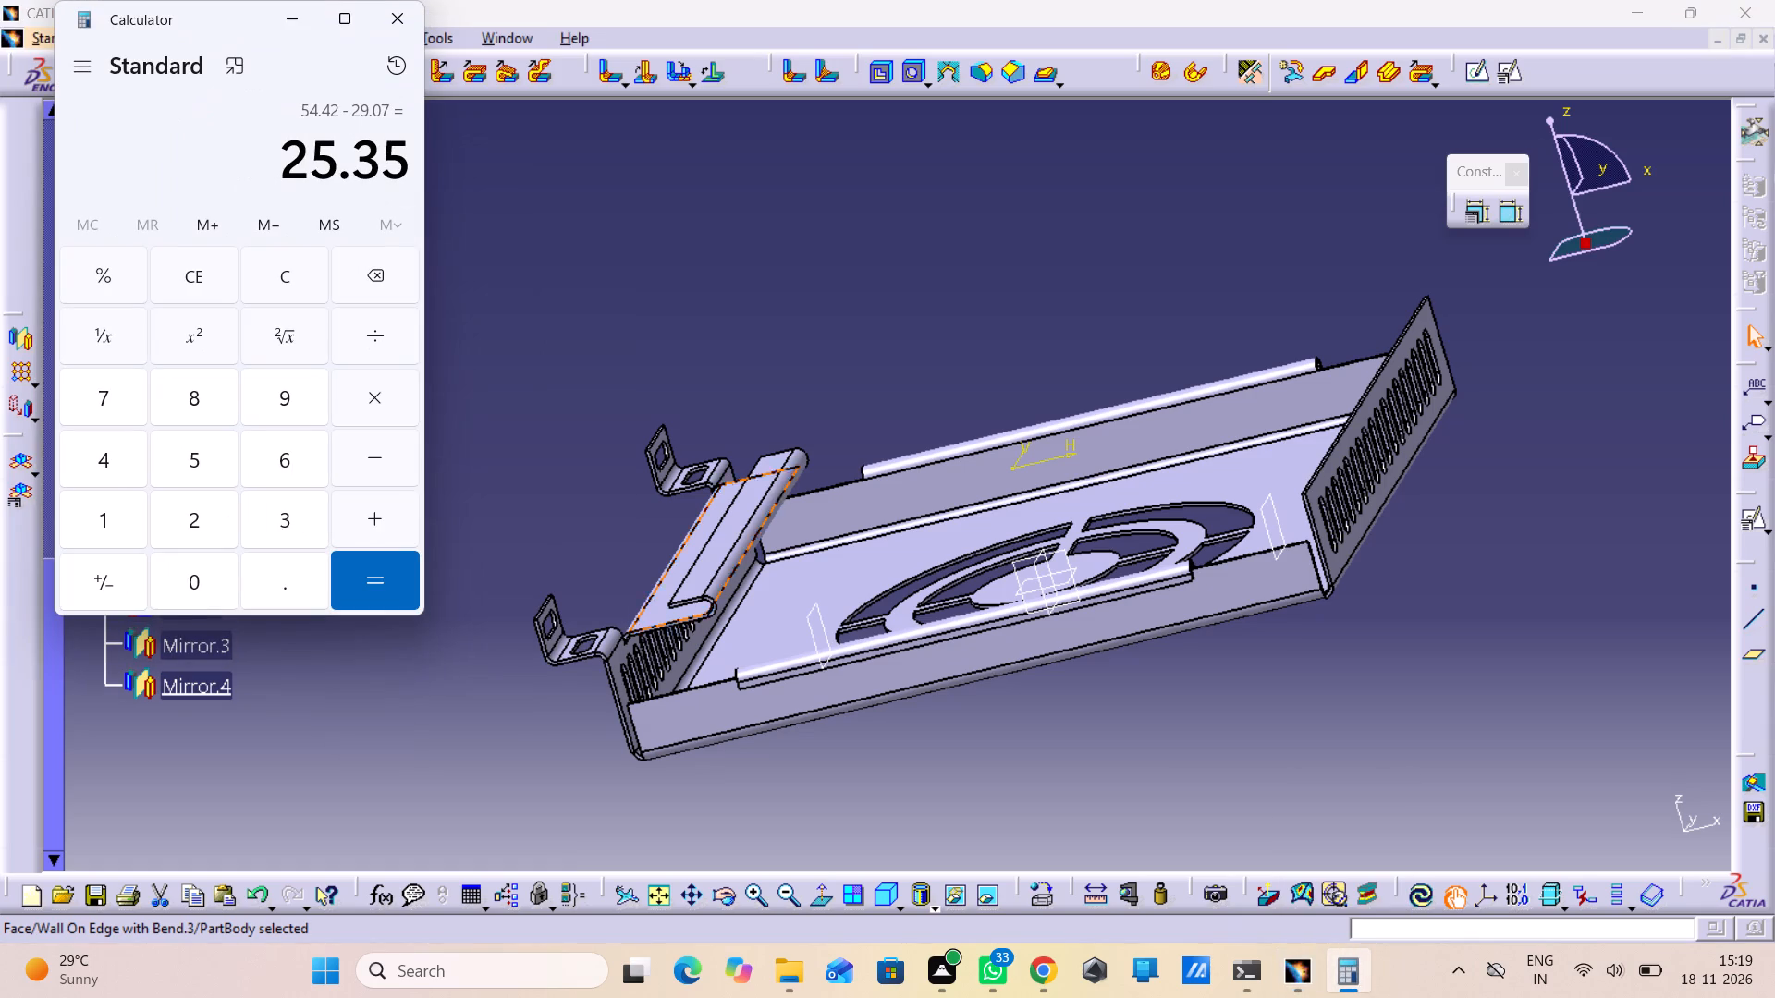
pyautogui.click(286, 278)
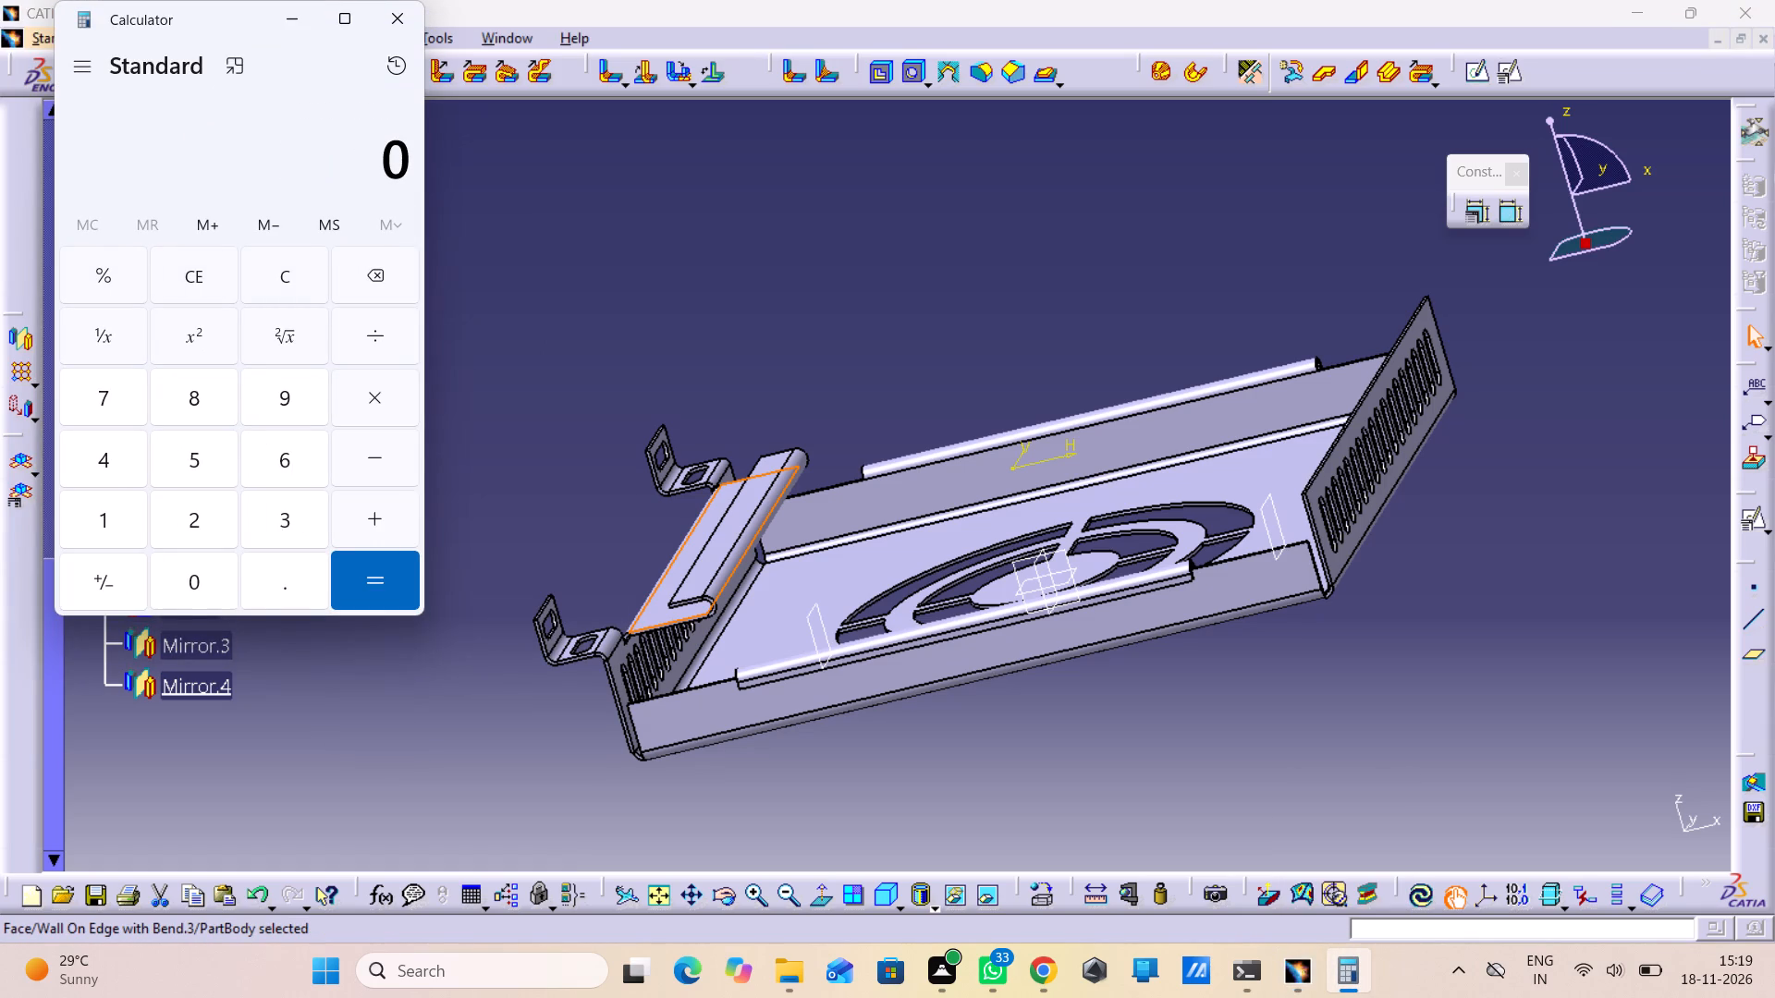
pyautogui.click(188, 500)
pyautogui.doubleClick(197, 576)
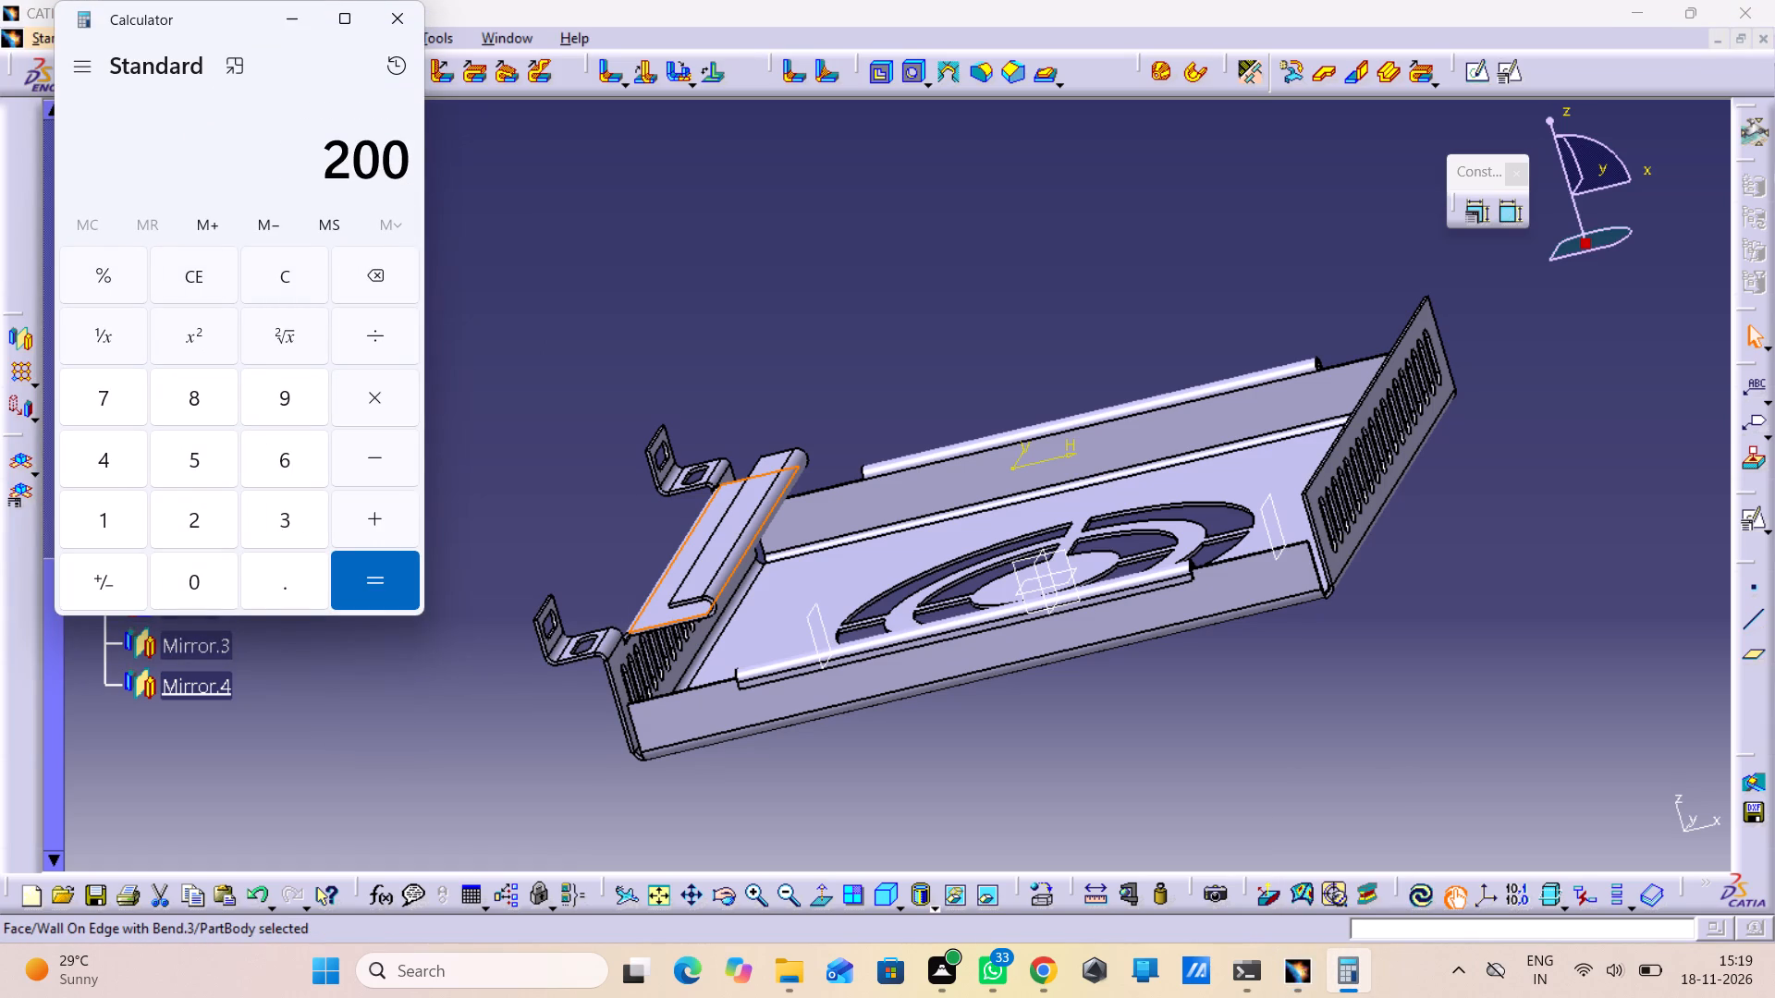
pyautogui.click(381, 456)
pyautogui.moveTo(294, 513); pyautogui.dragTo(294, 499)
pyautogui.click(301, 386)
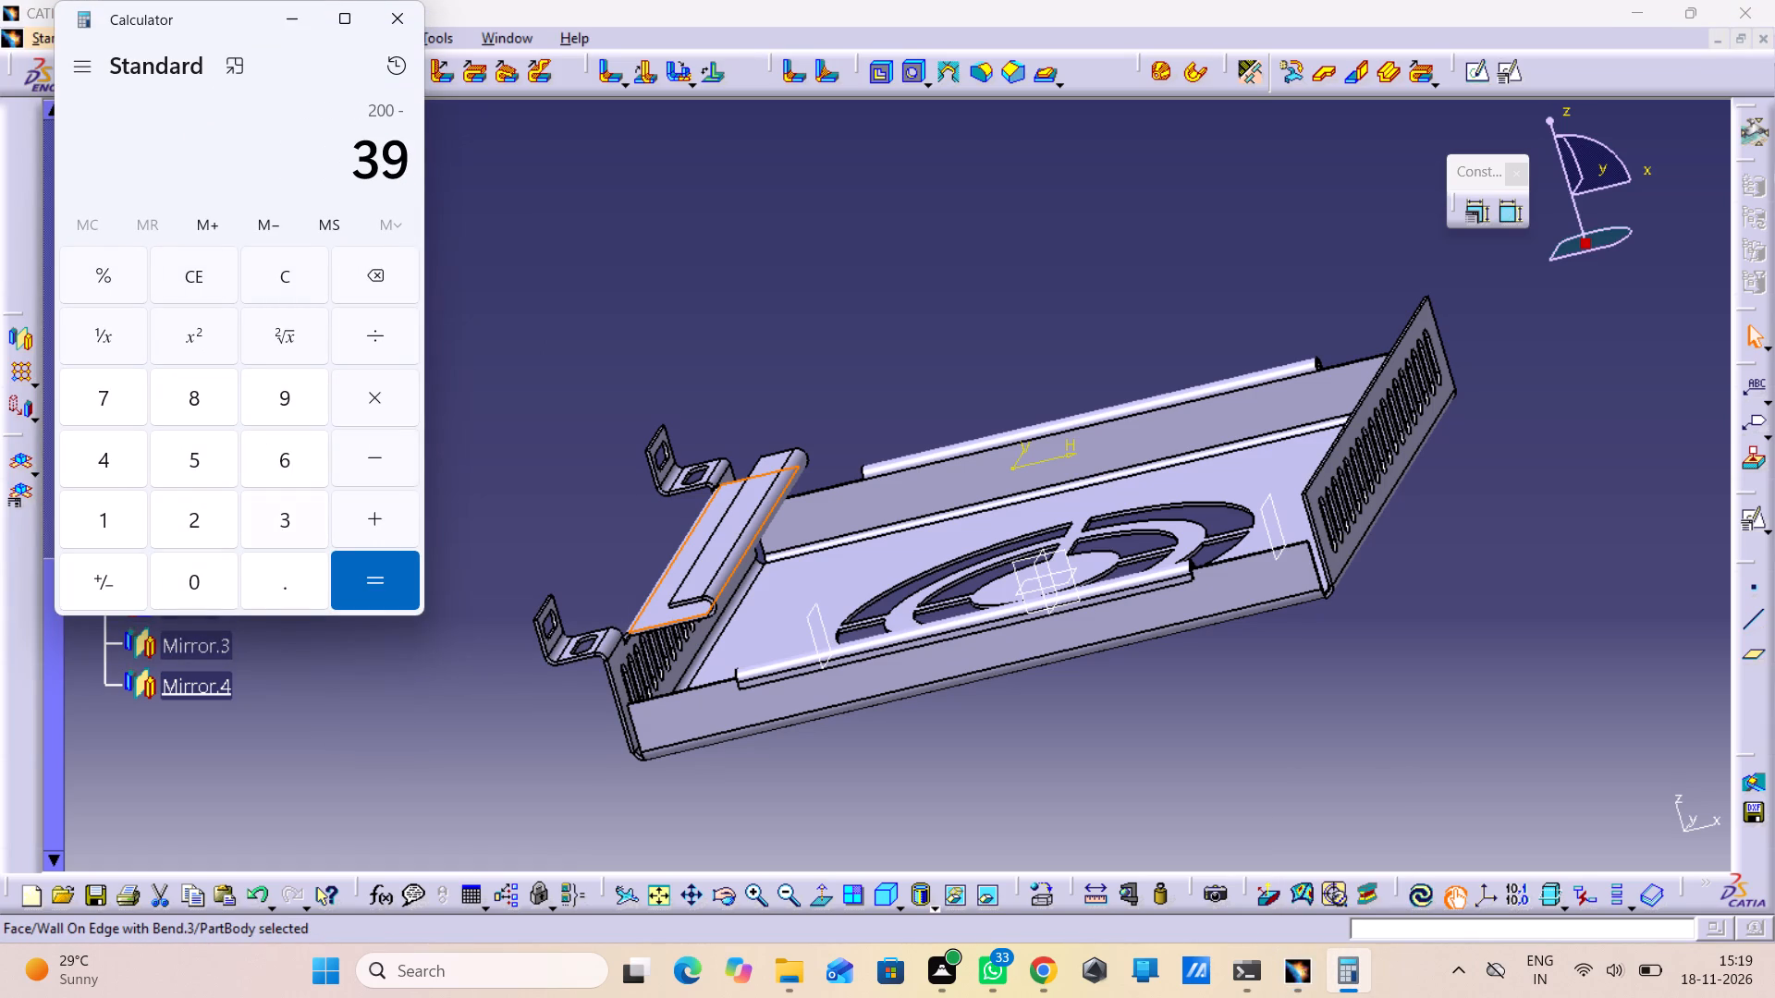
pyautogui.click(282, 571)
pyautogui.click(214, 511)
pyautogui.click(241, 511)
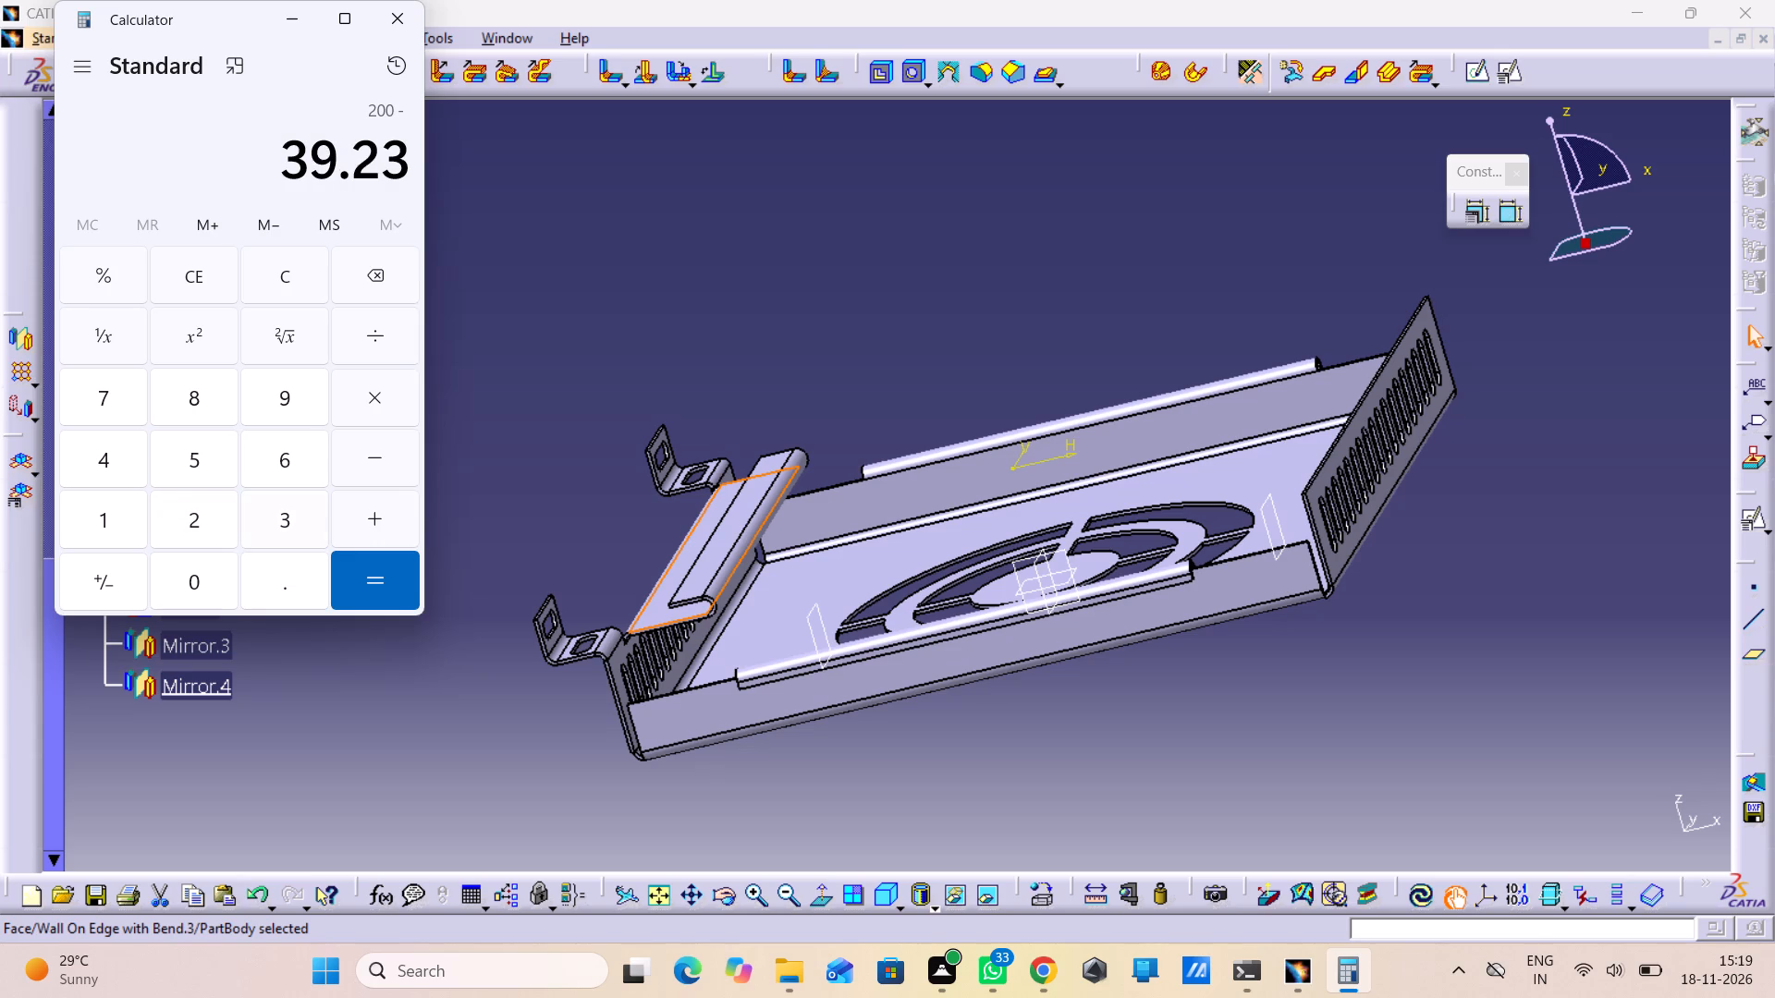
pyautogui.click(345, 578)
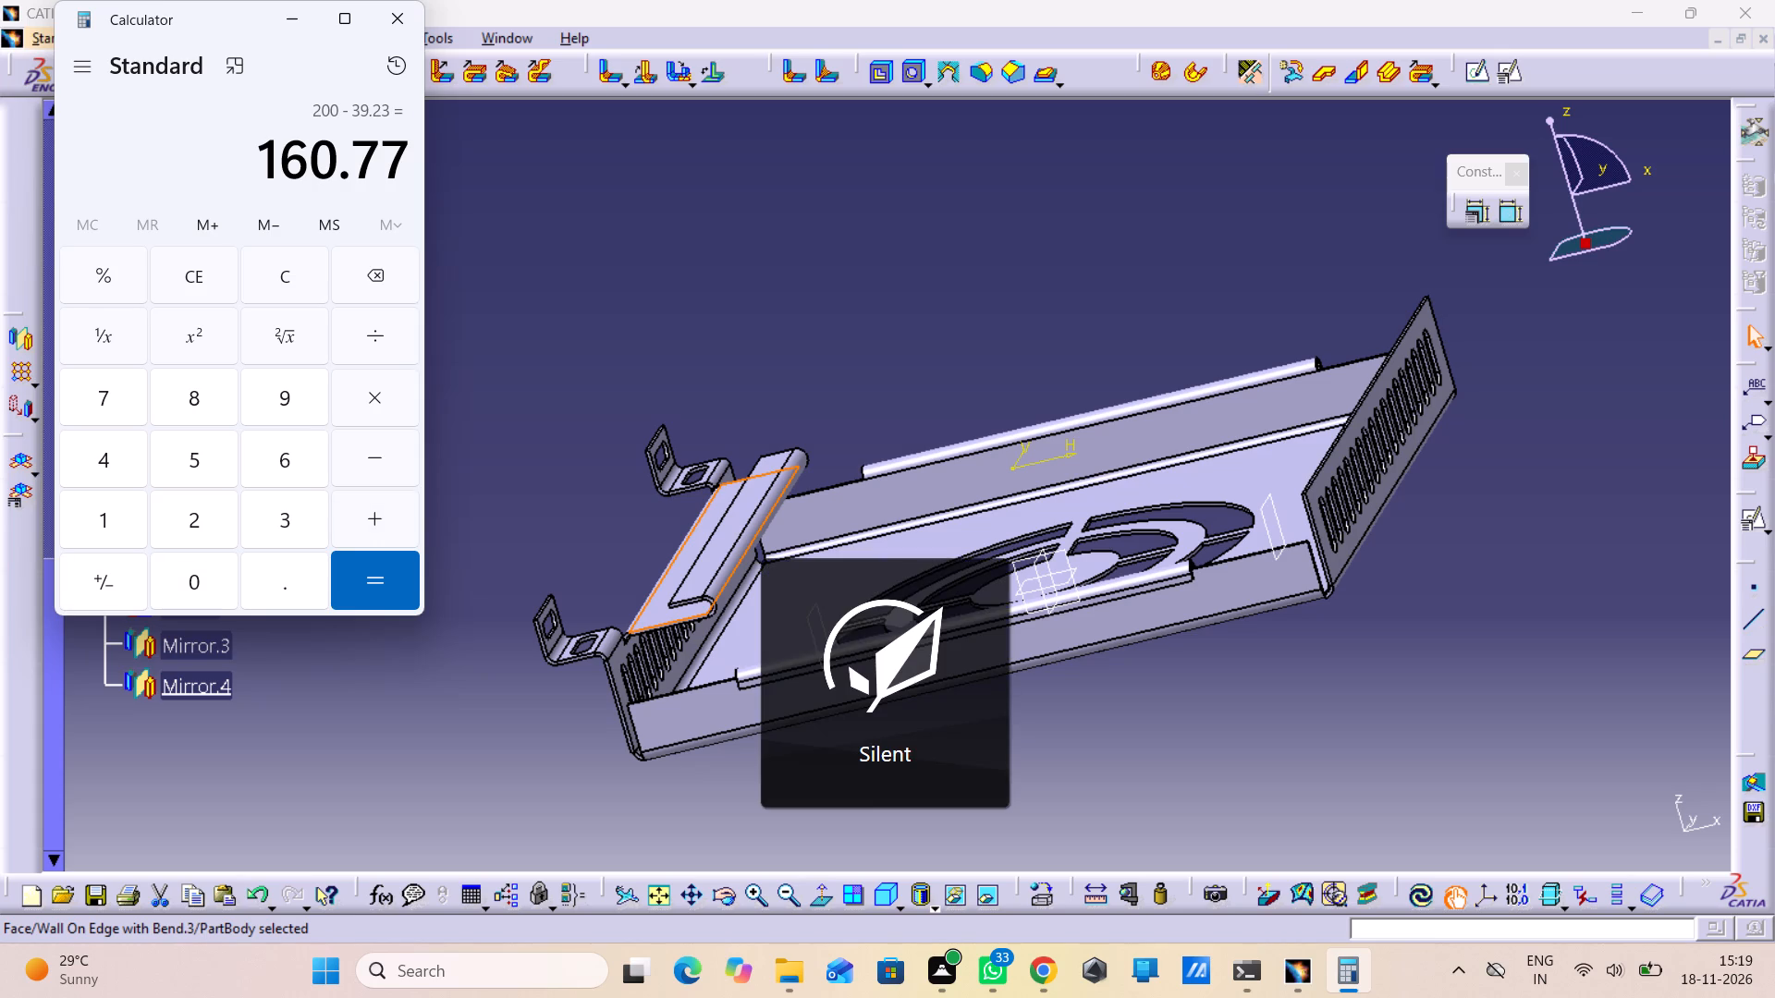
# Return to the CATIA part, dismiss the power-saving notification and locate the inward flange's Wall On Edge with Bend.3 in the specification tree.
pyautogui.click(596, 407)
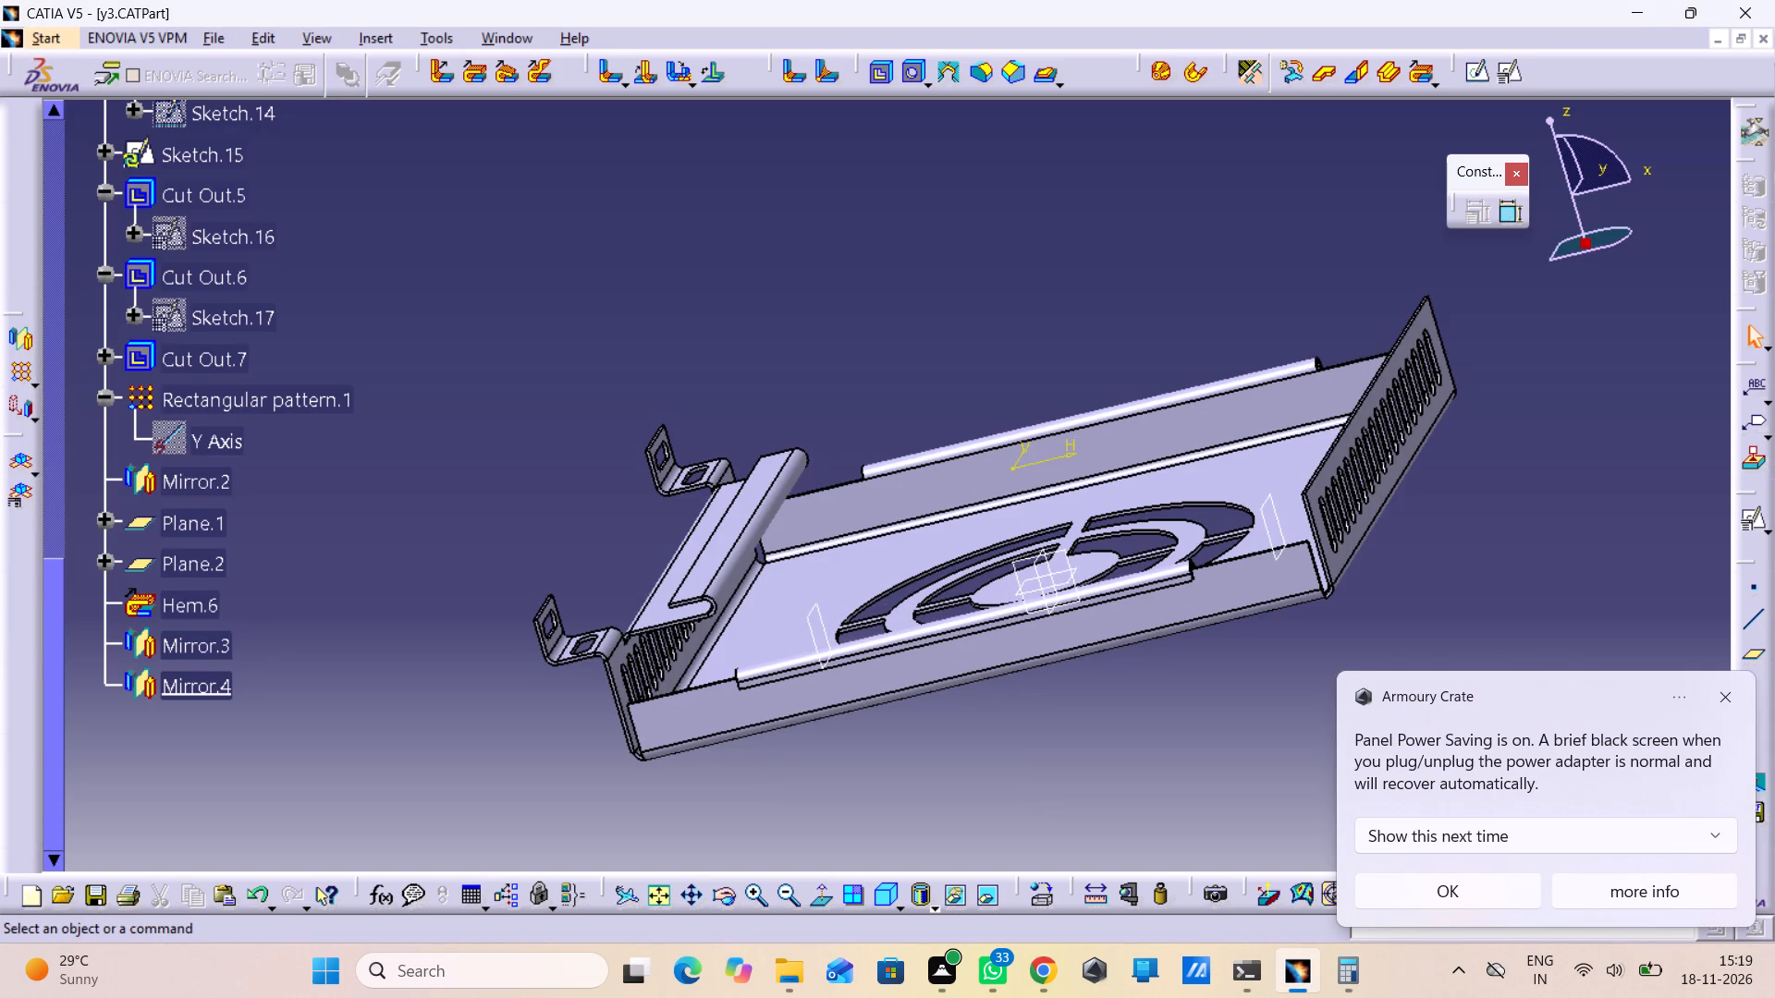
pyautogui.click(1724, 698)
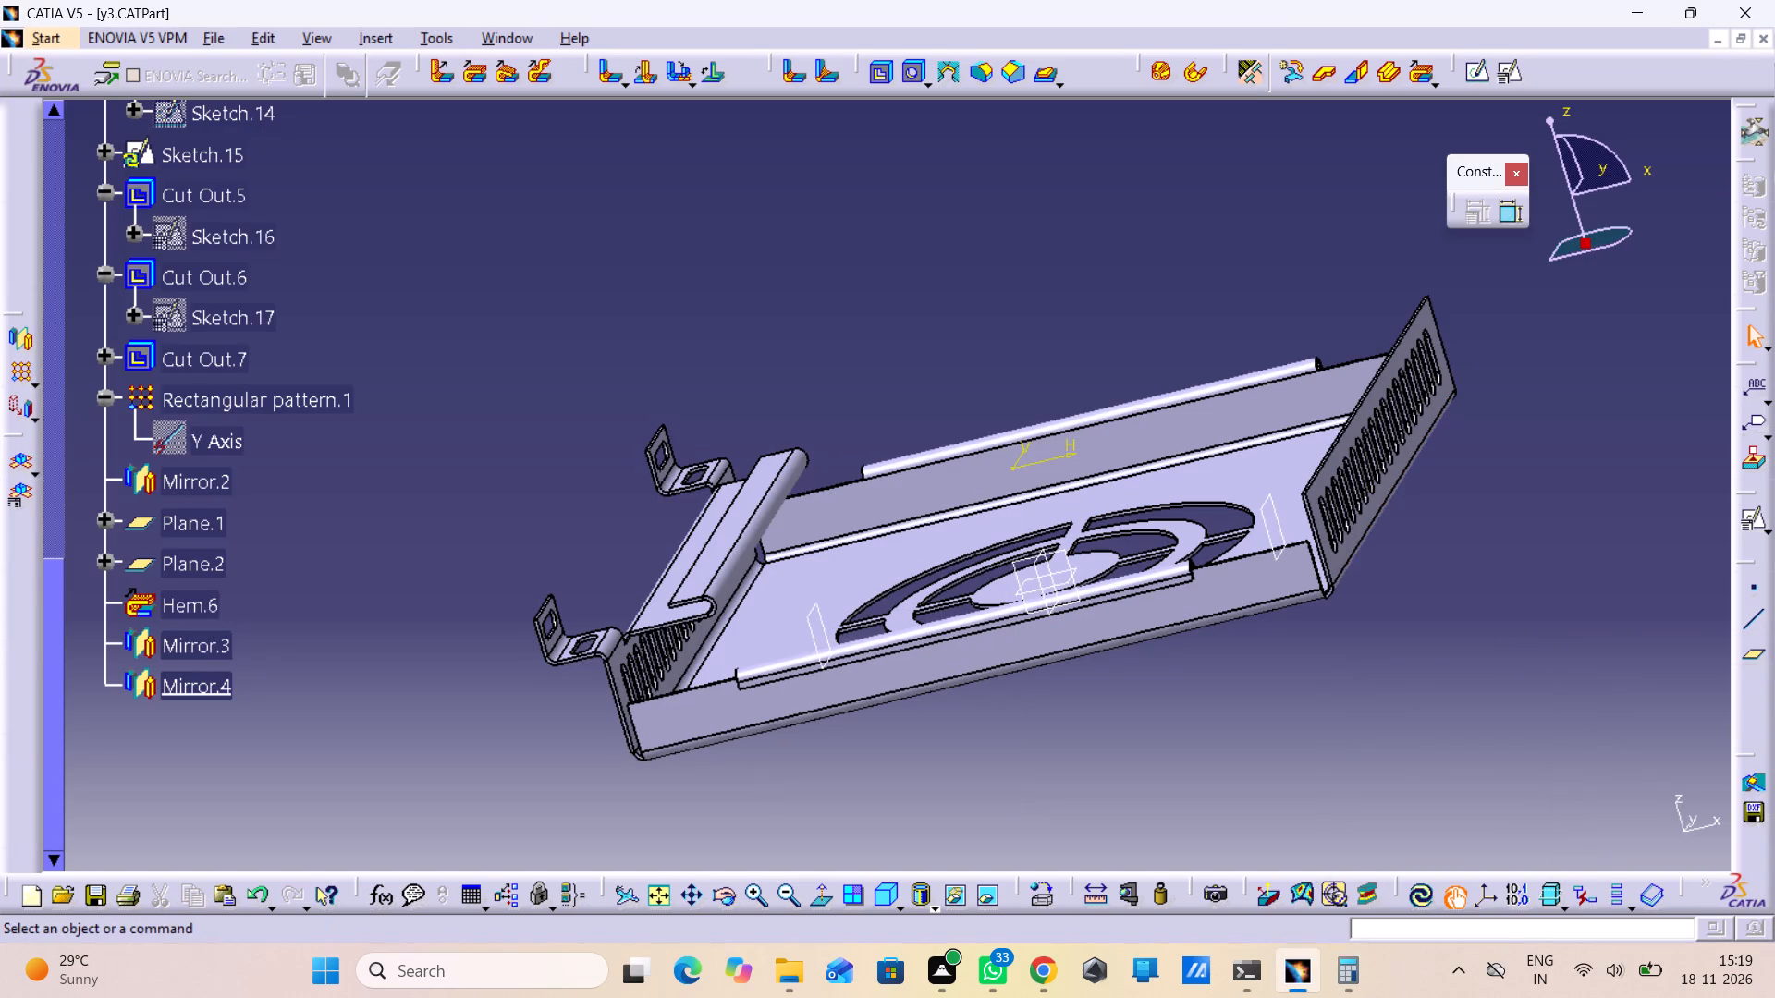
pyautogui.click(648, 614)
pyautogui.scroll(5, 457, 665)
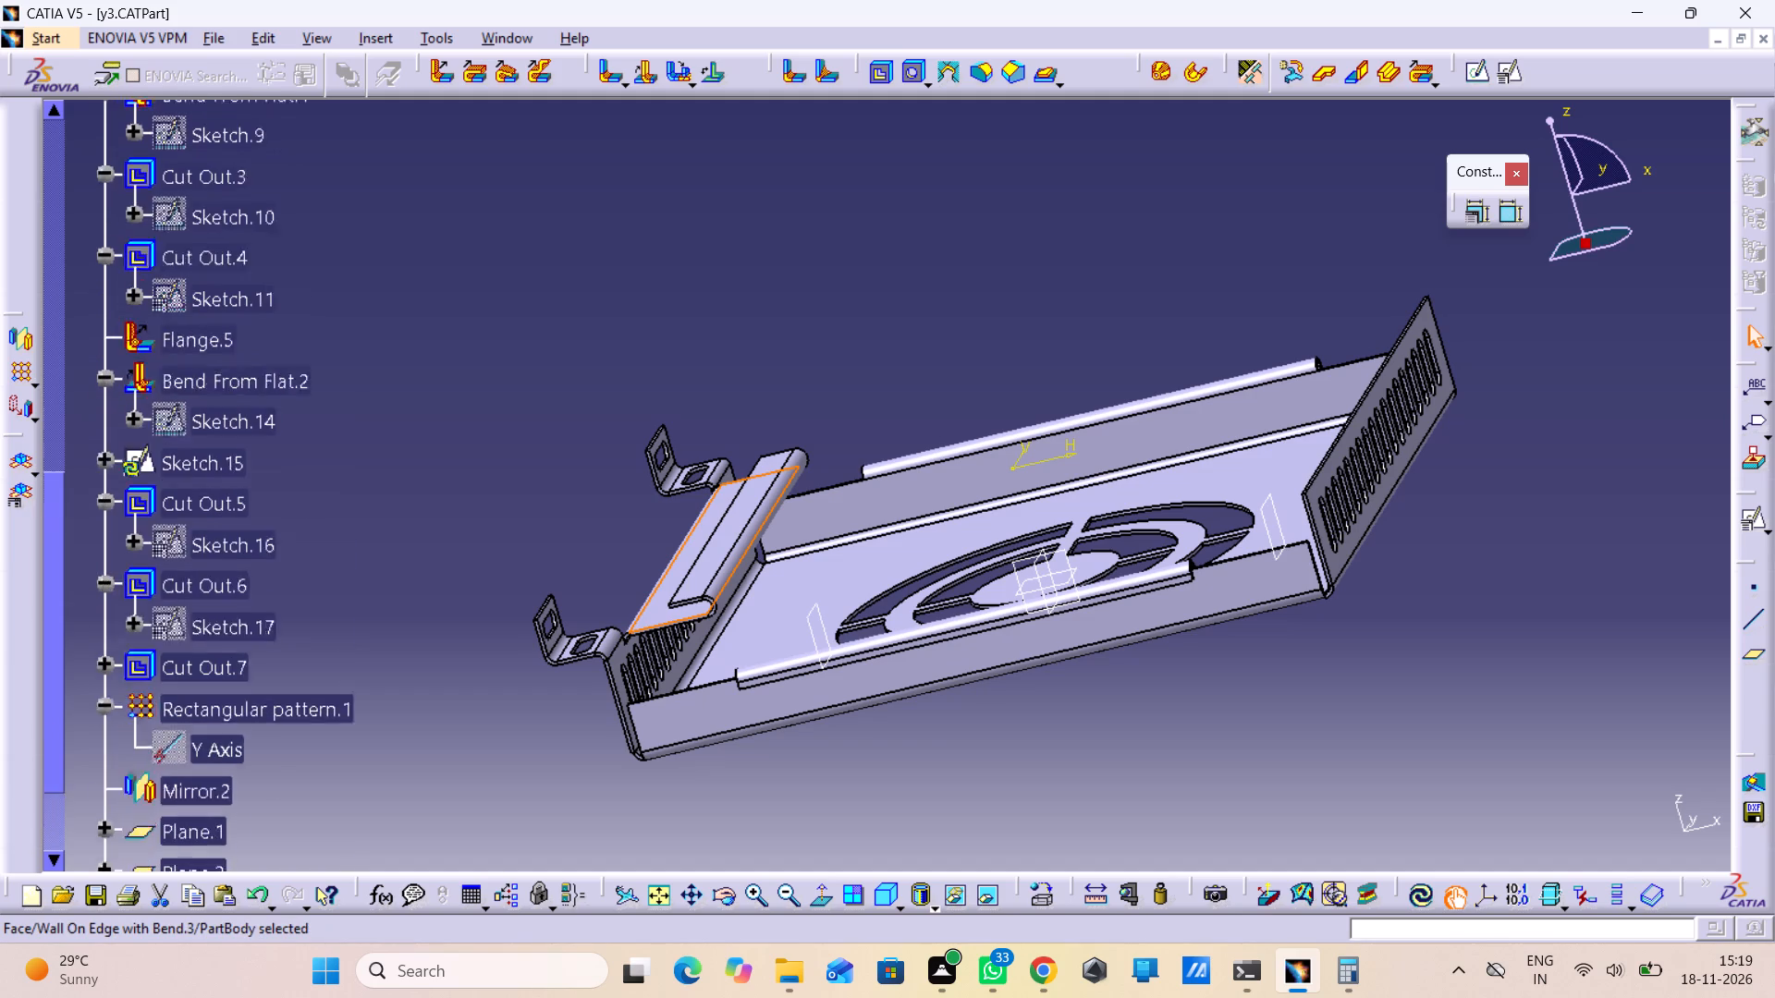
pyautogui.scroll(1, 457, 665)
pyautogui.scroll(-1, 457, 665)
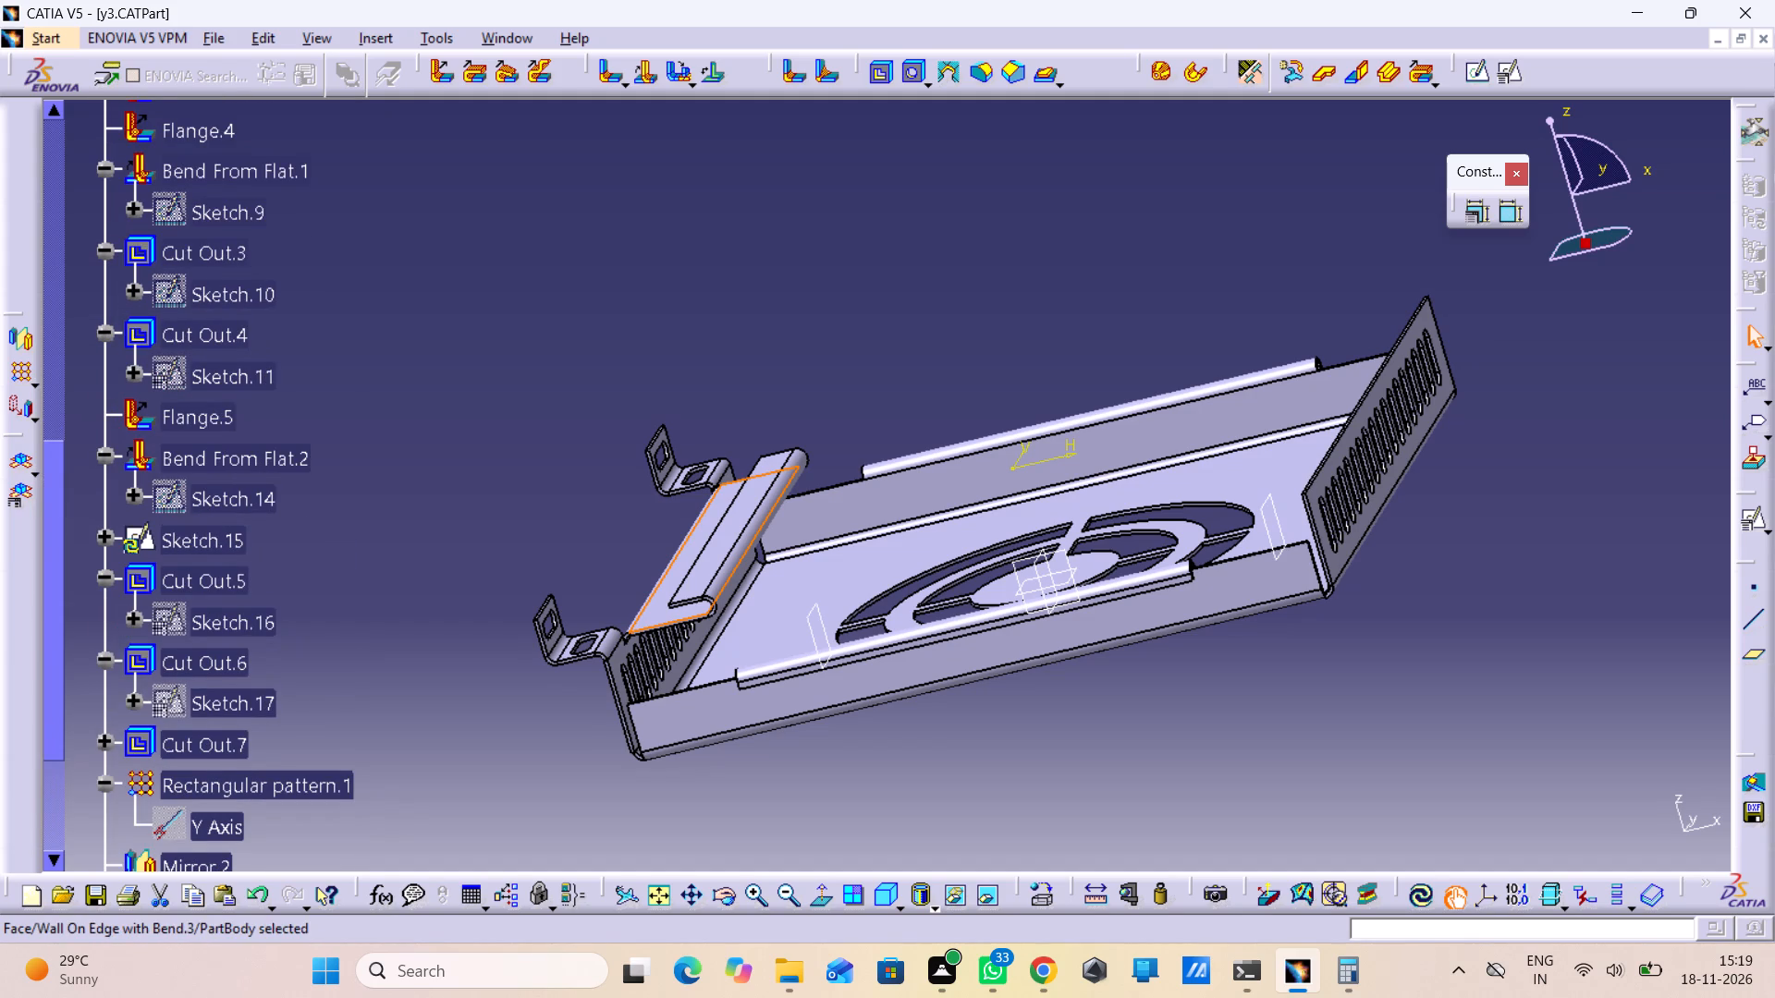
pyautogui.click(842, 380)
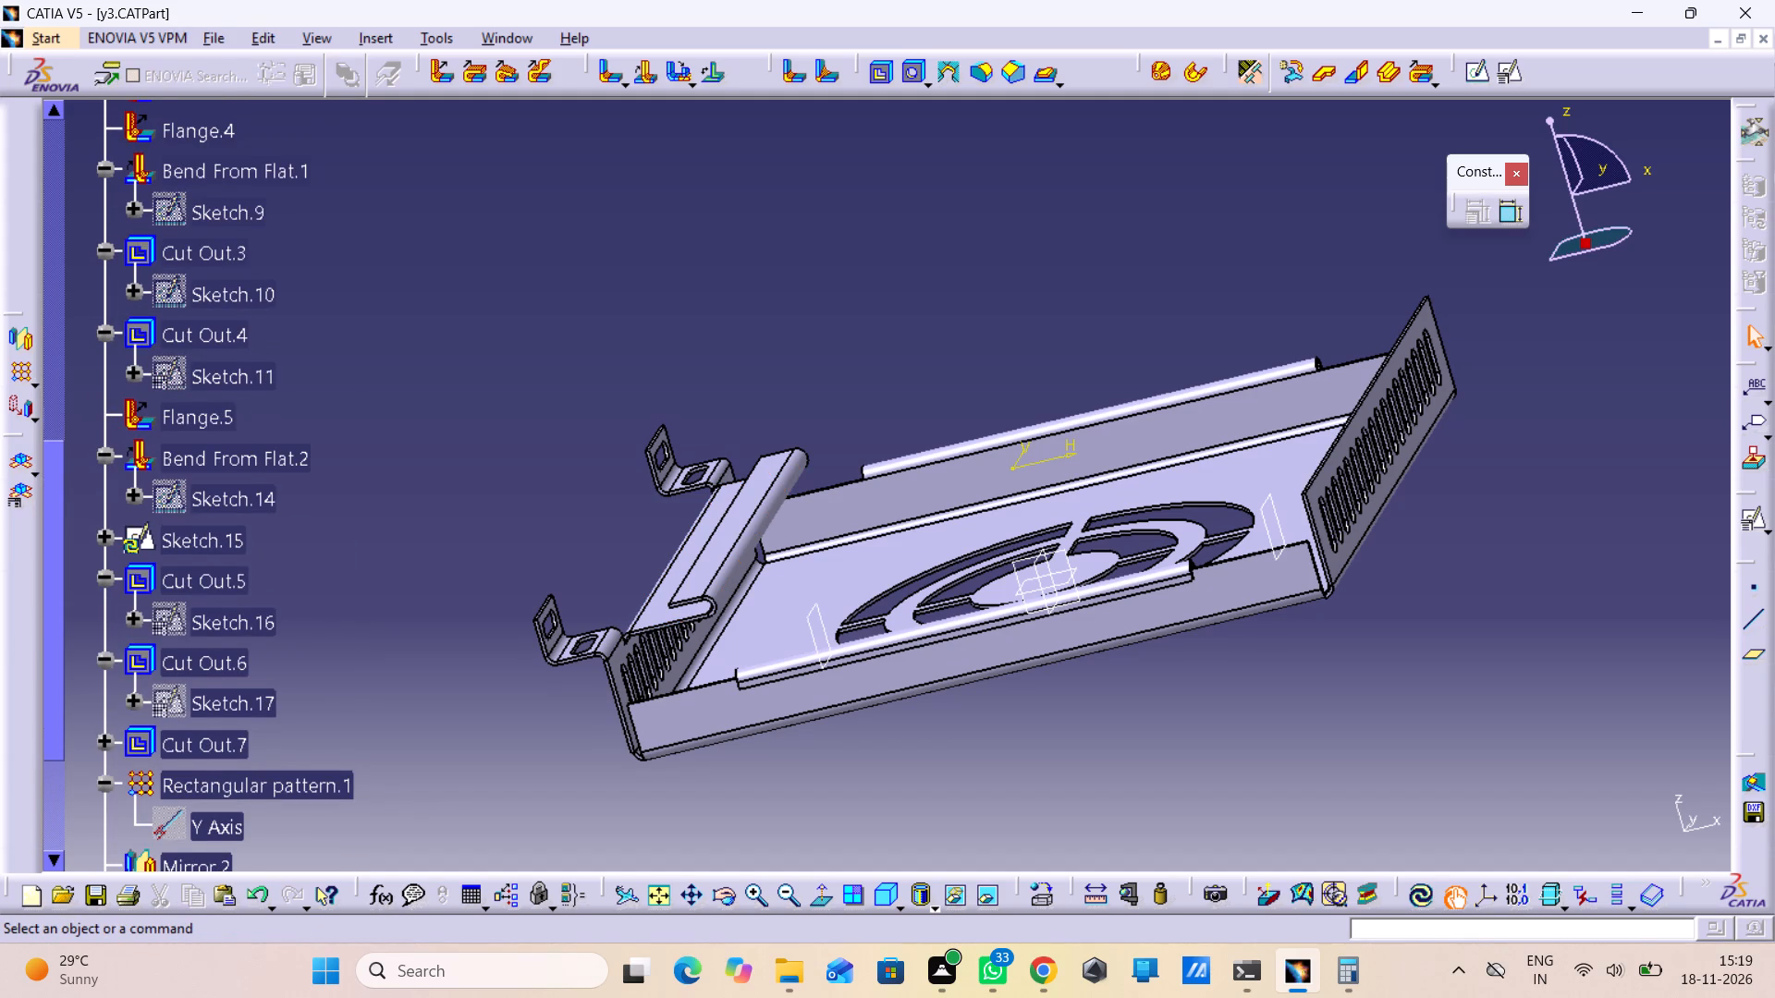
pyautogui.scroll(1, 312, 493)
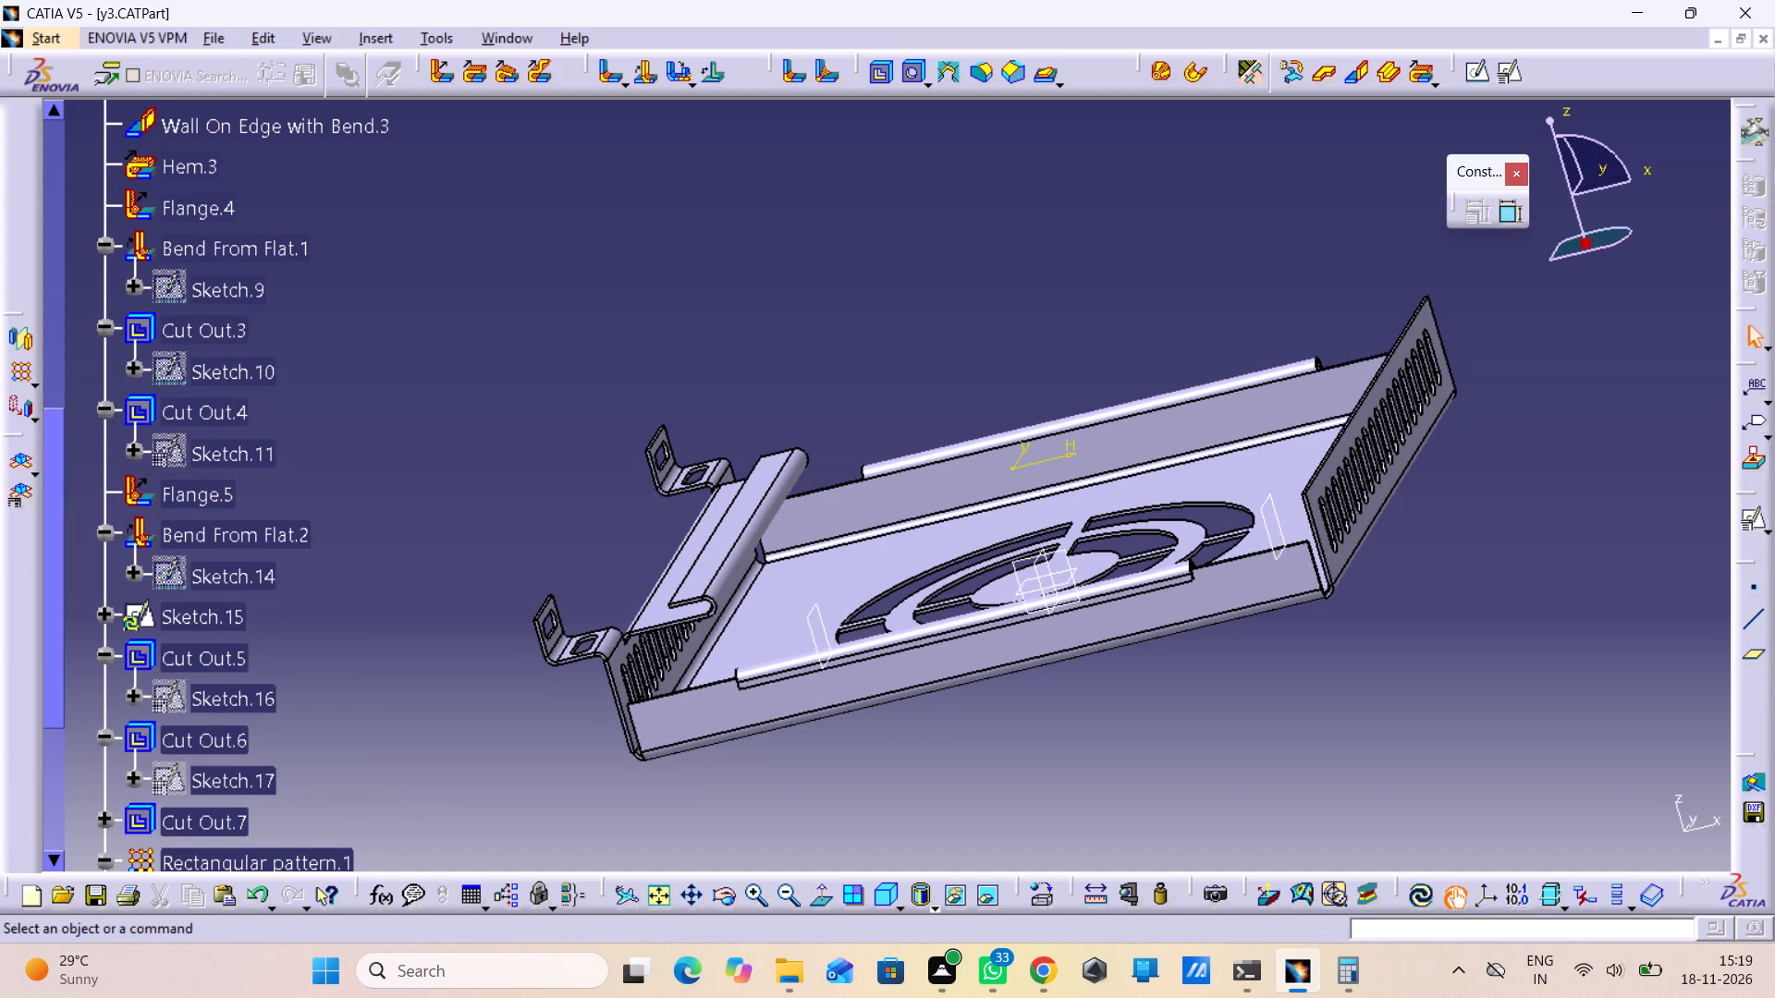
# Preview a Wall On Edge on the bracket-free slotted wall's upper edge with height 39.23 mm, left offset 0 mm and right offset 160.77 mm.
pyautogui.click(1354, 74)
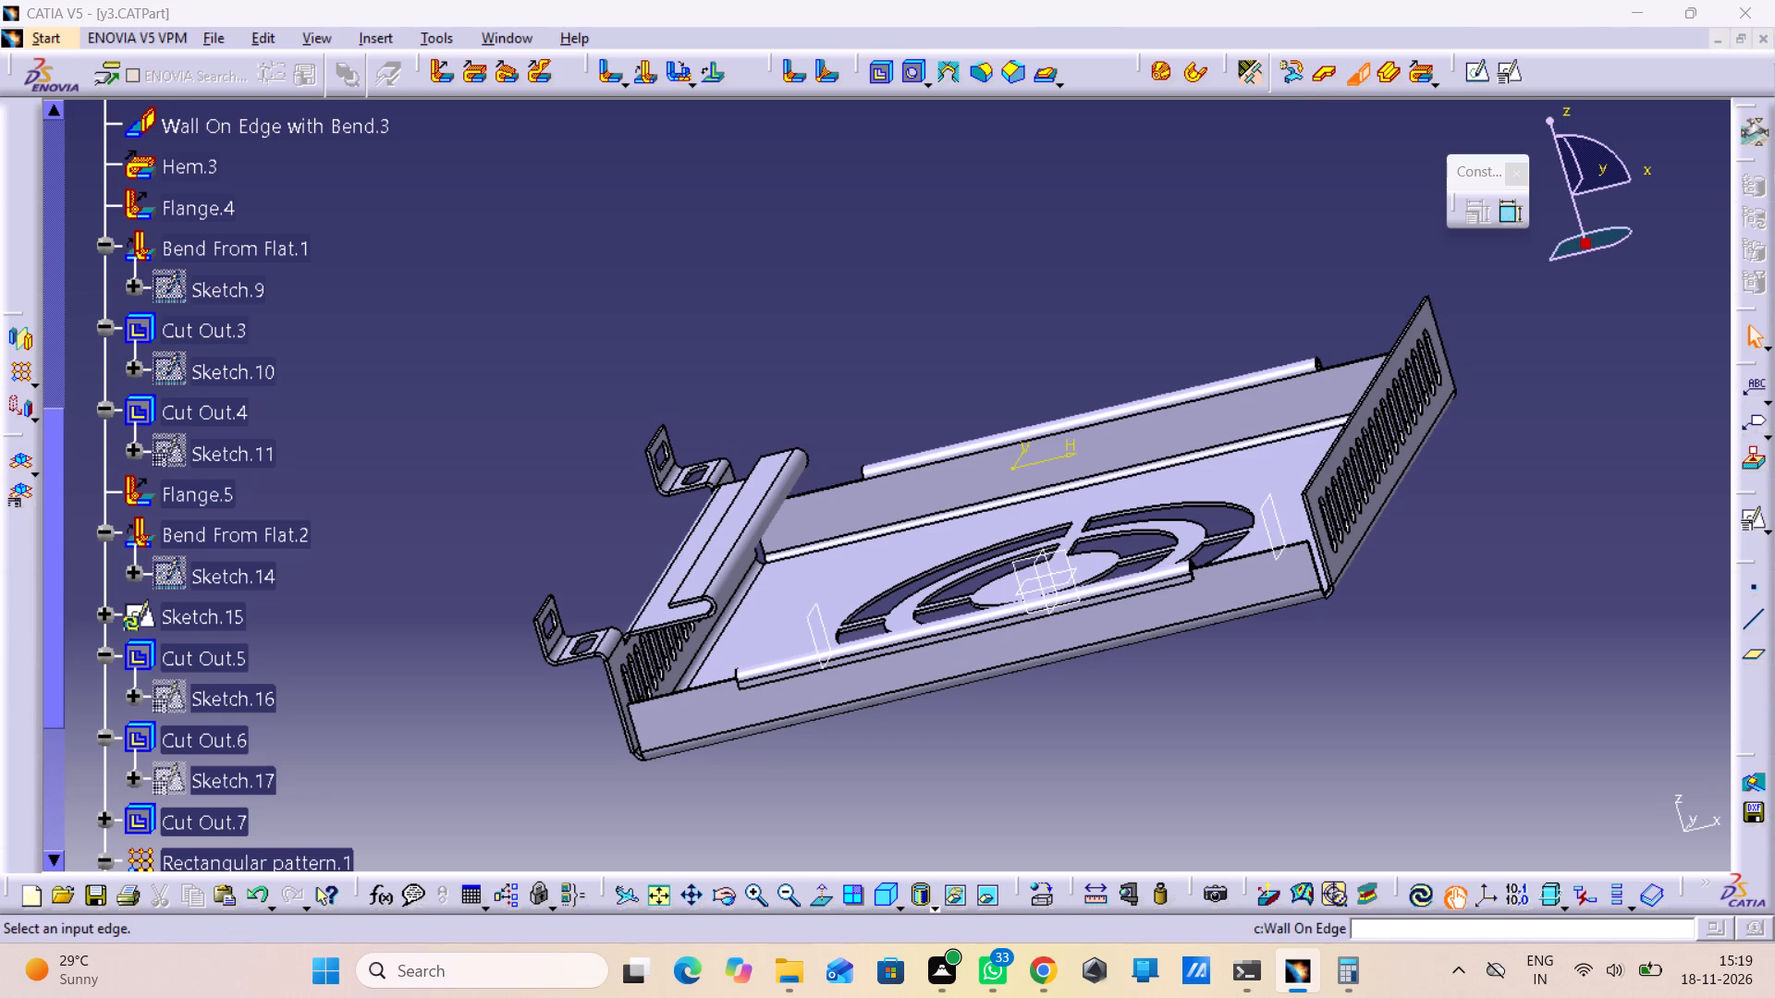
pyautogui.click(1381, 379)
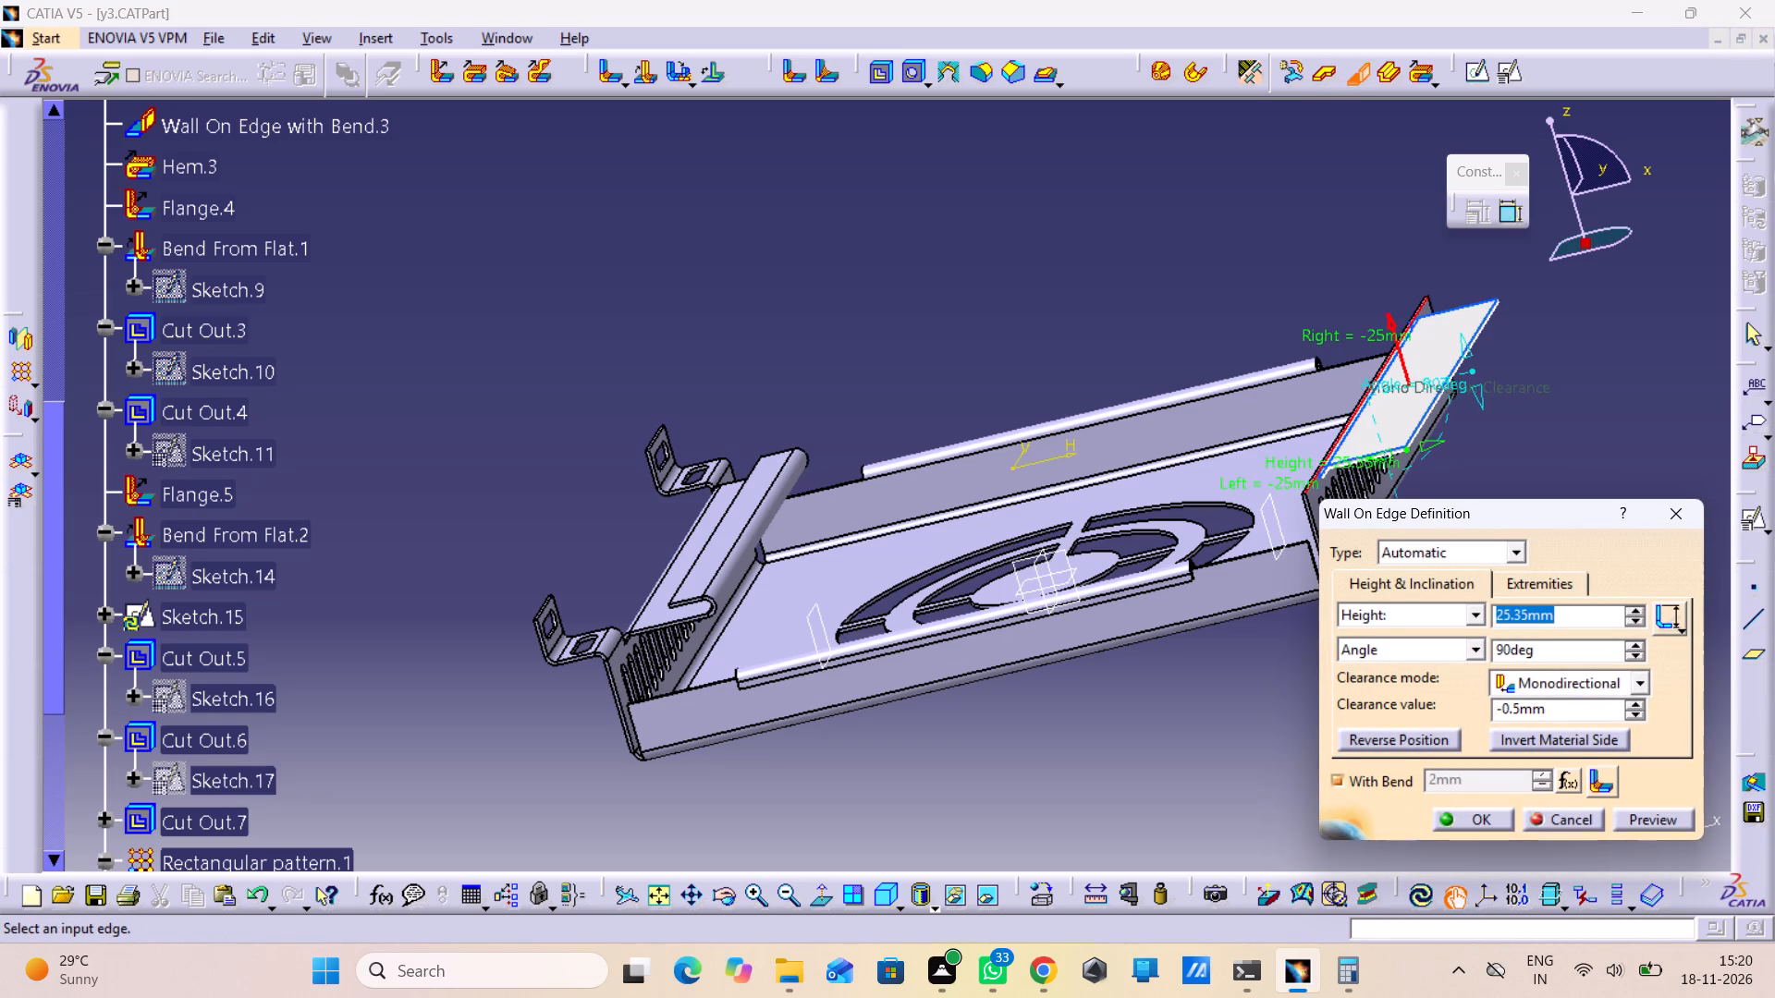
pyautogui.write('32')
pyautogui.press('\\')
pyautogui.press('BackSpace')
pyautogui.press('BackSpace')
pyautogui.write('9.')
pyautogui.write('23')
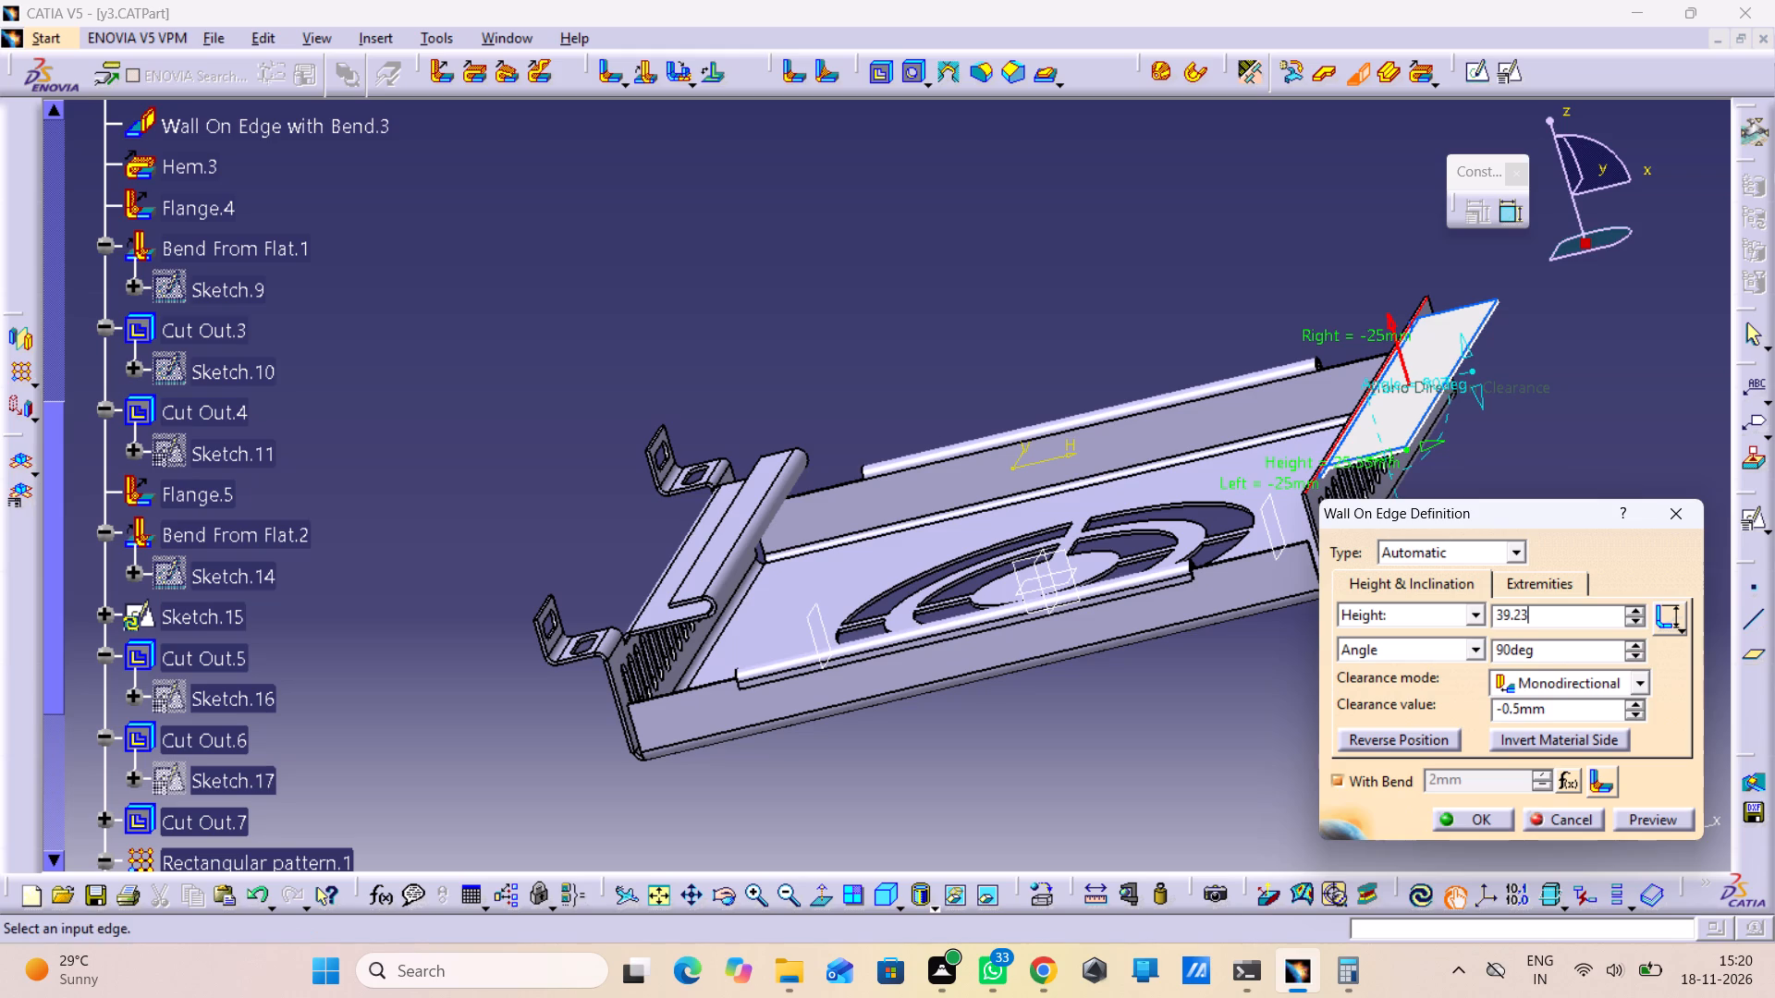
pyautogui.click(1516, 588)
pyautogui.moveTo(1522, 654); pyautogui.dragTo(1419, 689)
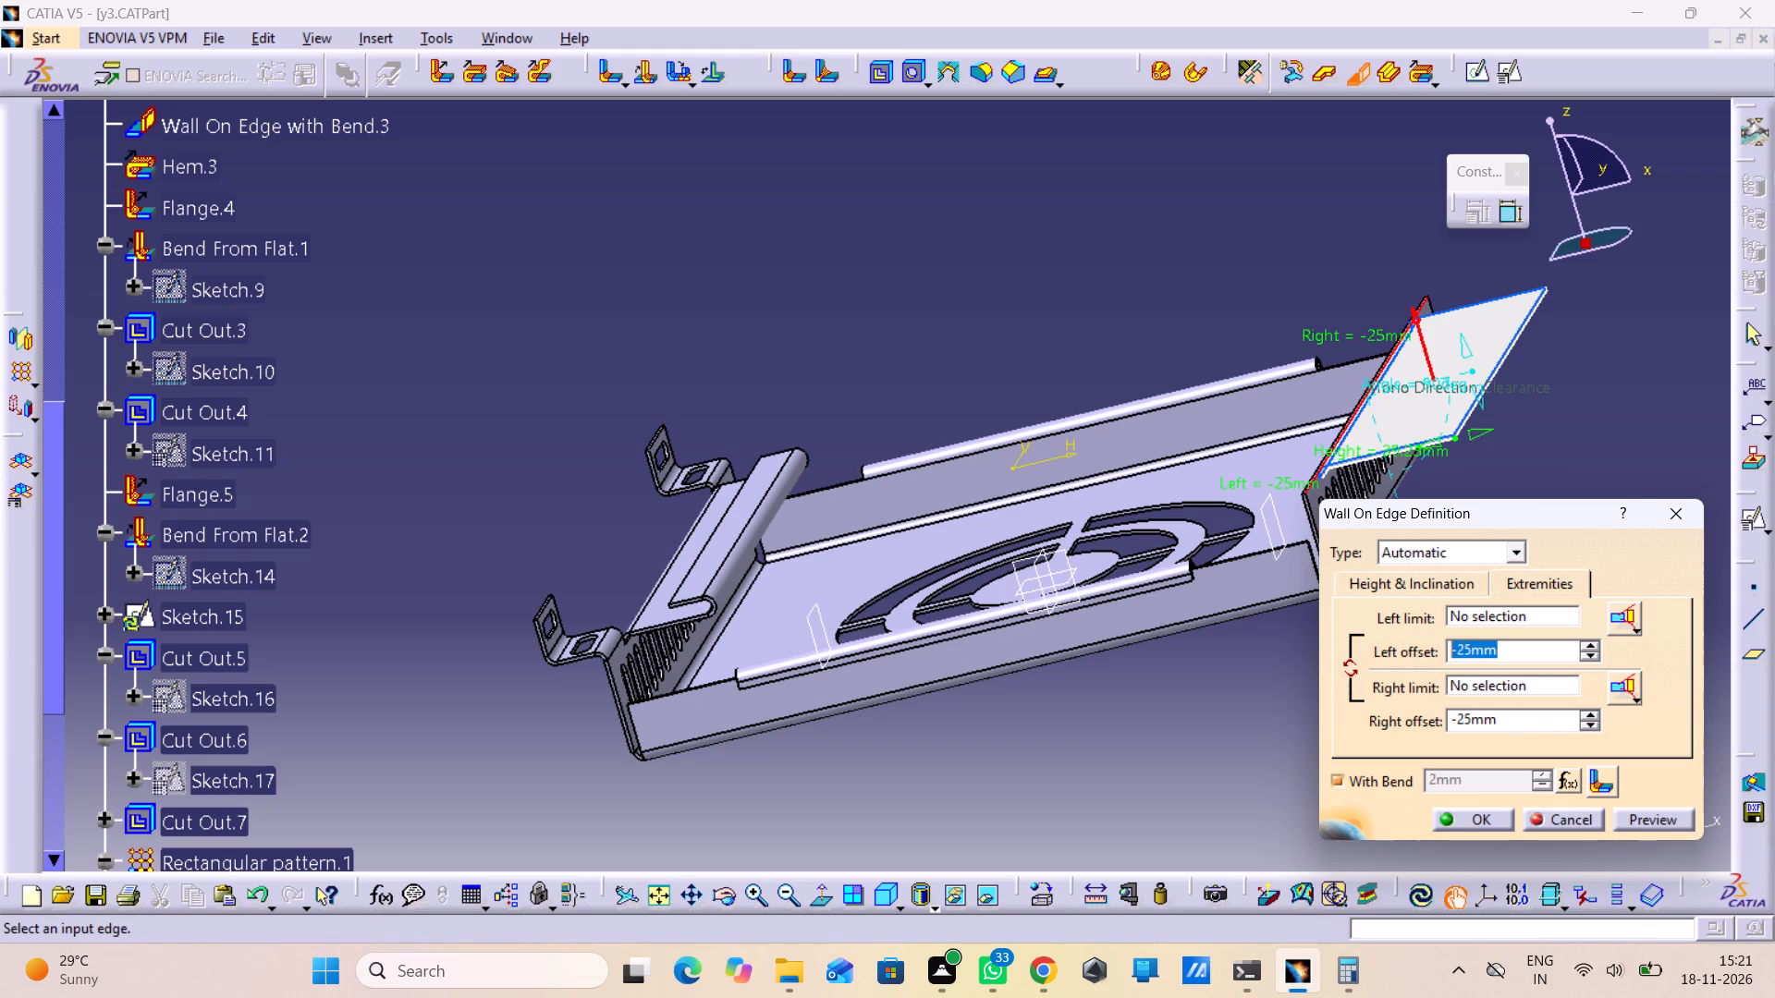
pyautogui.press('0')
pyautogui.moveTo(1534, 720); pyautogui.dragTo(1347, 751)
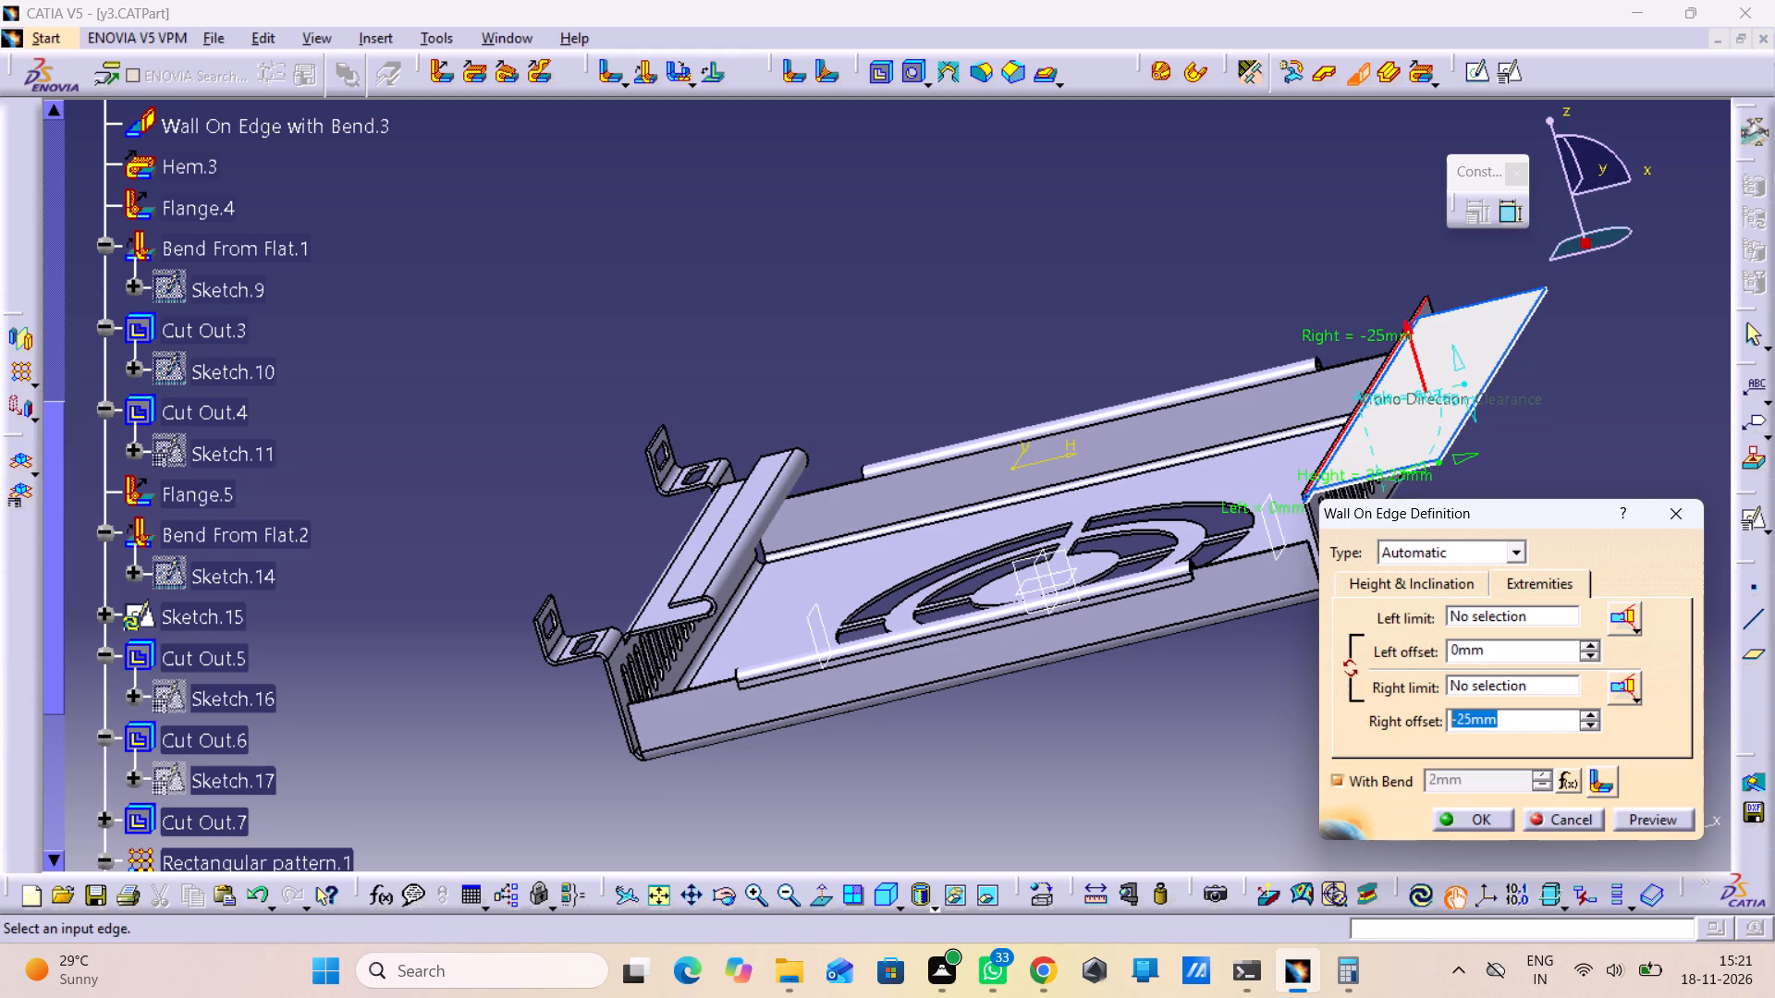
pyautogui.write('160.77')
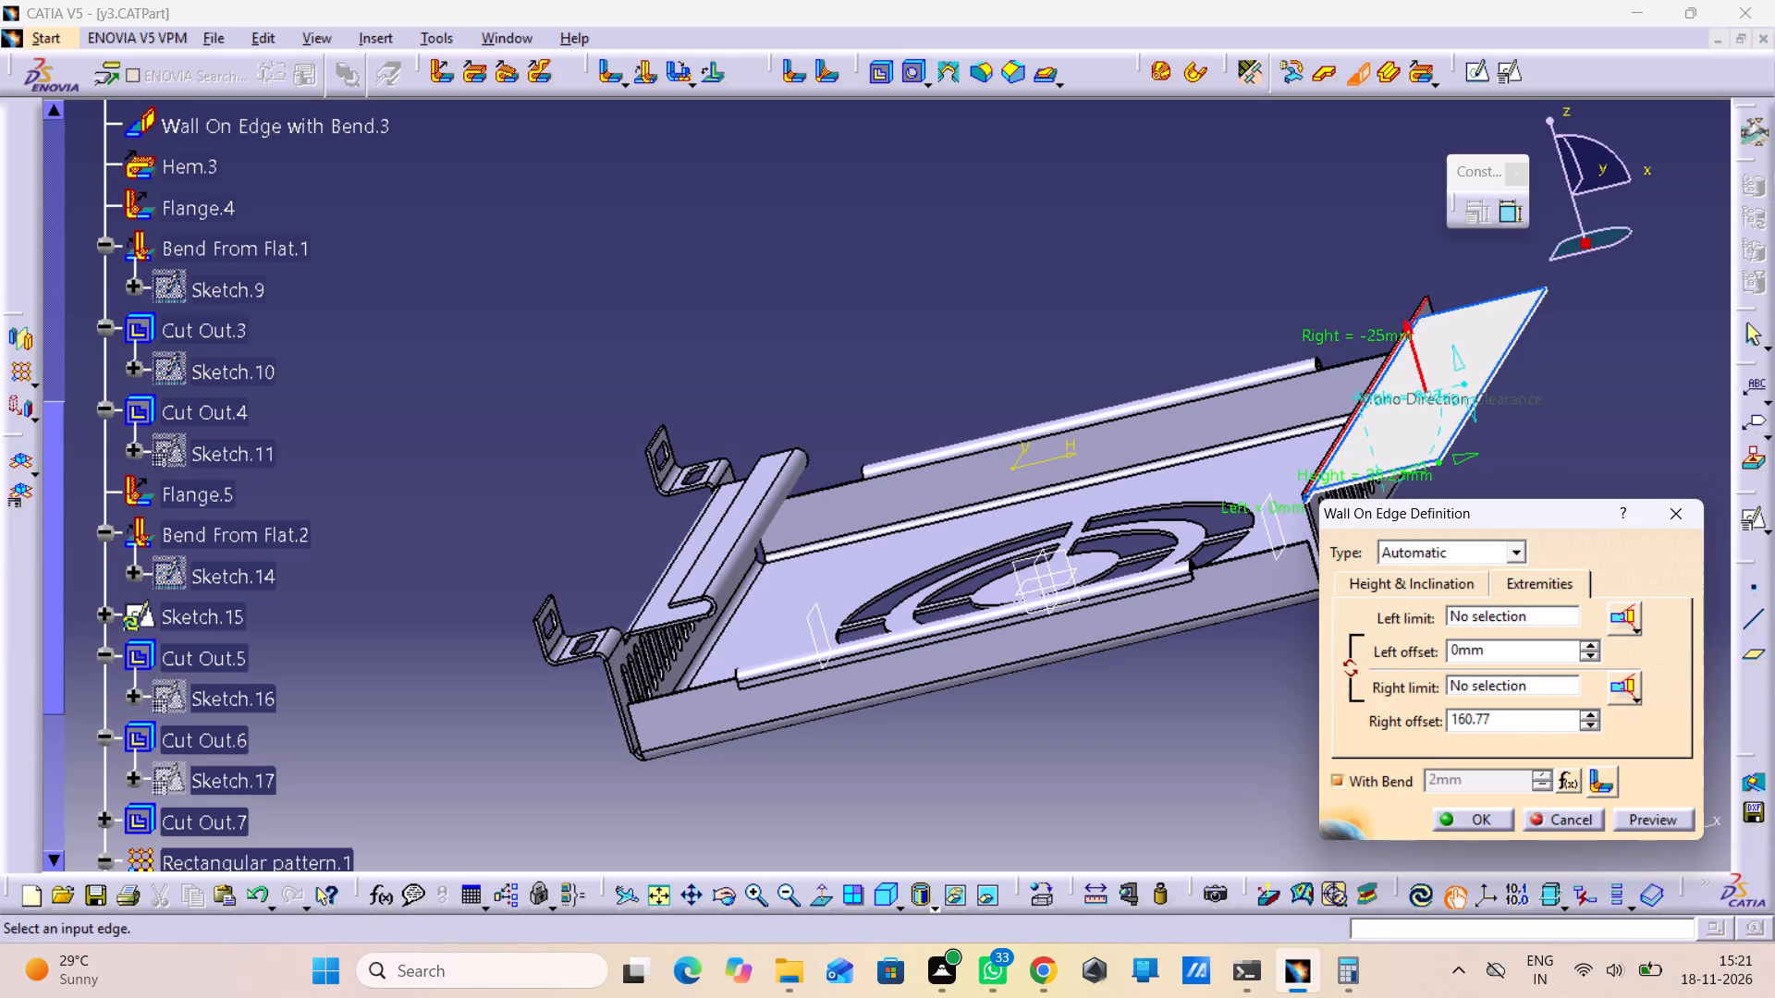
pyautogui.click(1442, 589)
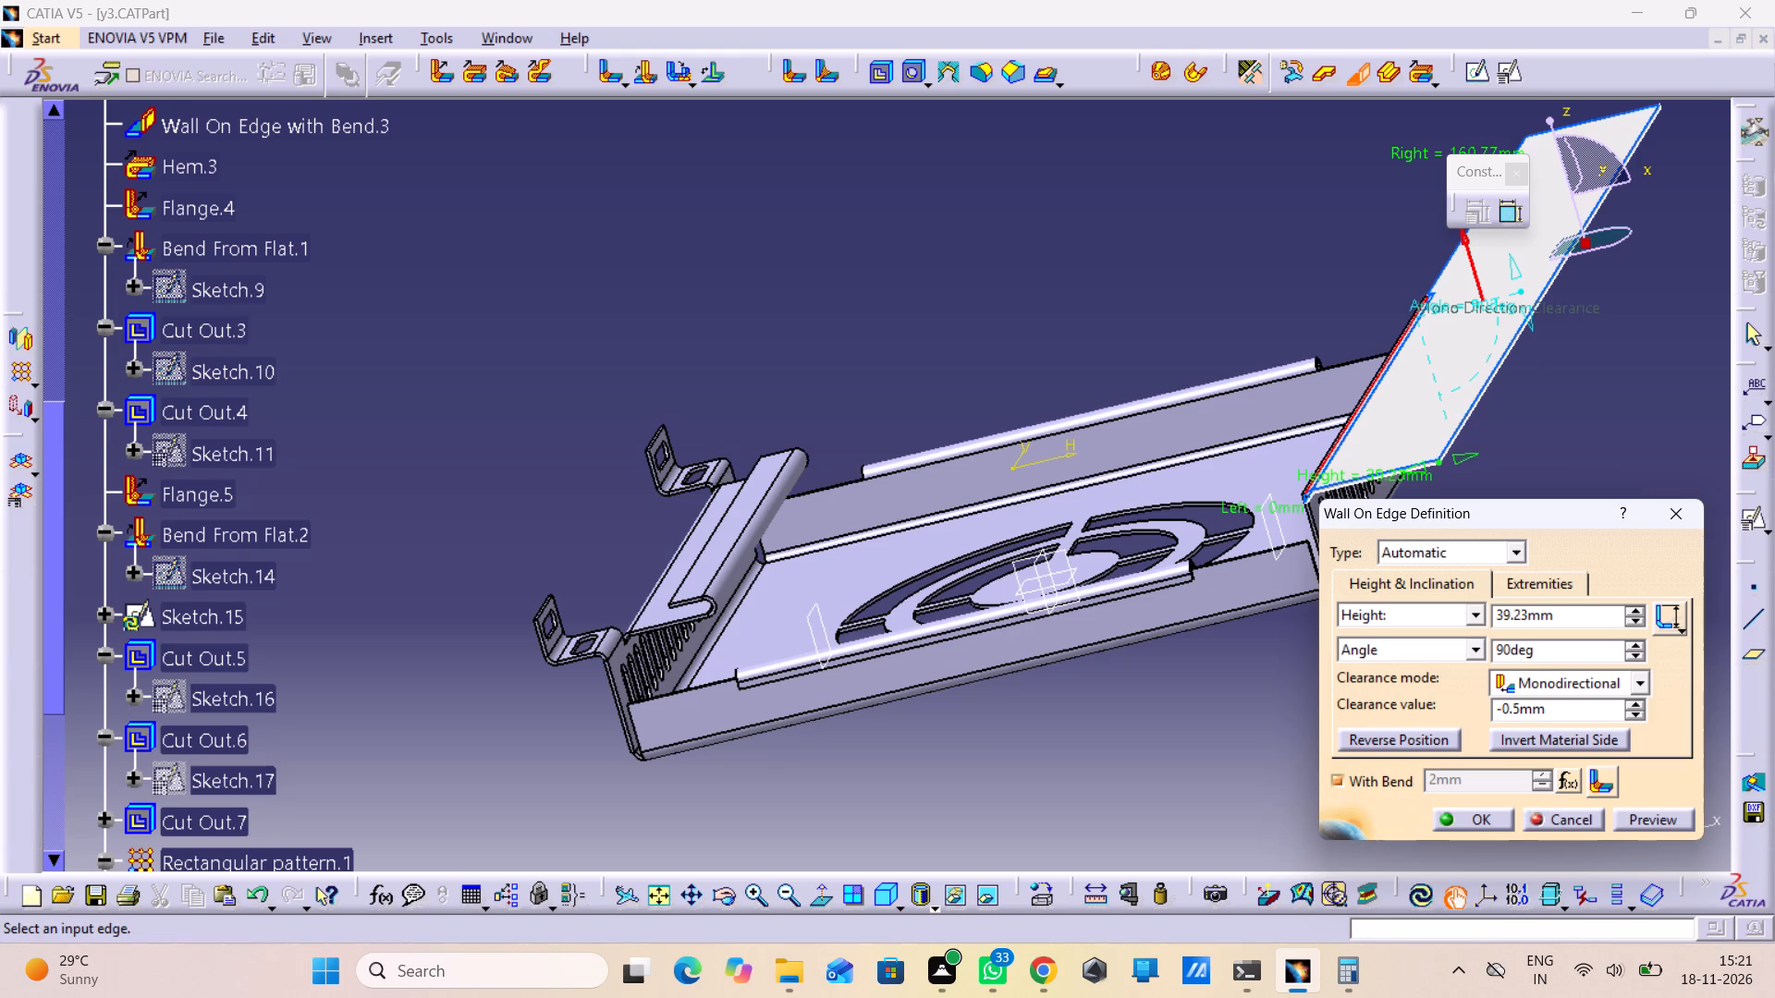
pyautogui.click(1652, 824)
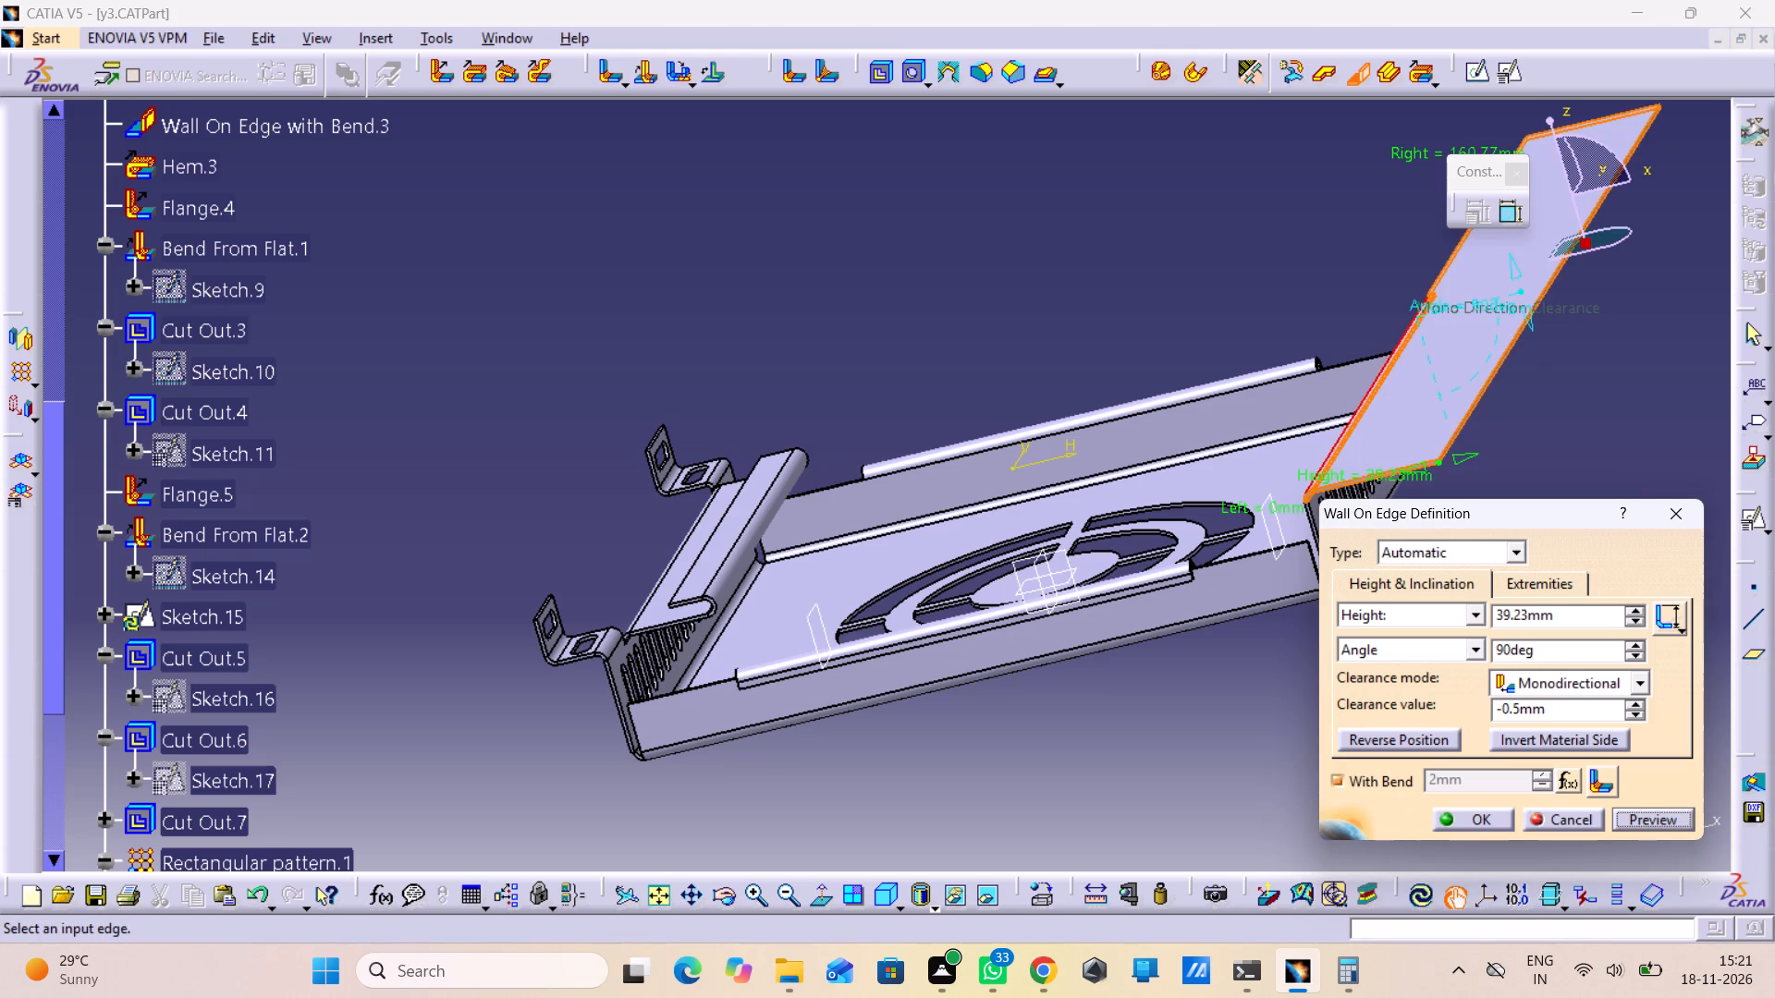
# Set the new wall's height to 43.93 mm and preview it.
pyautogui.moveTo(1577, 623); pyautogui.dragTo(1474, 623)
pyautogui.write('43.93')
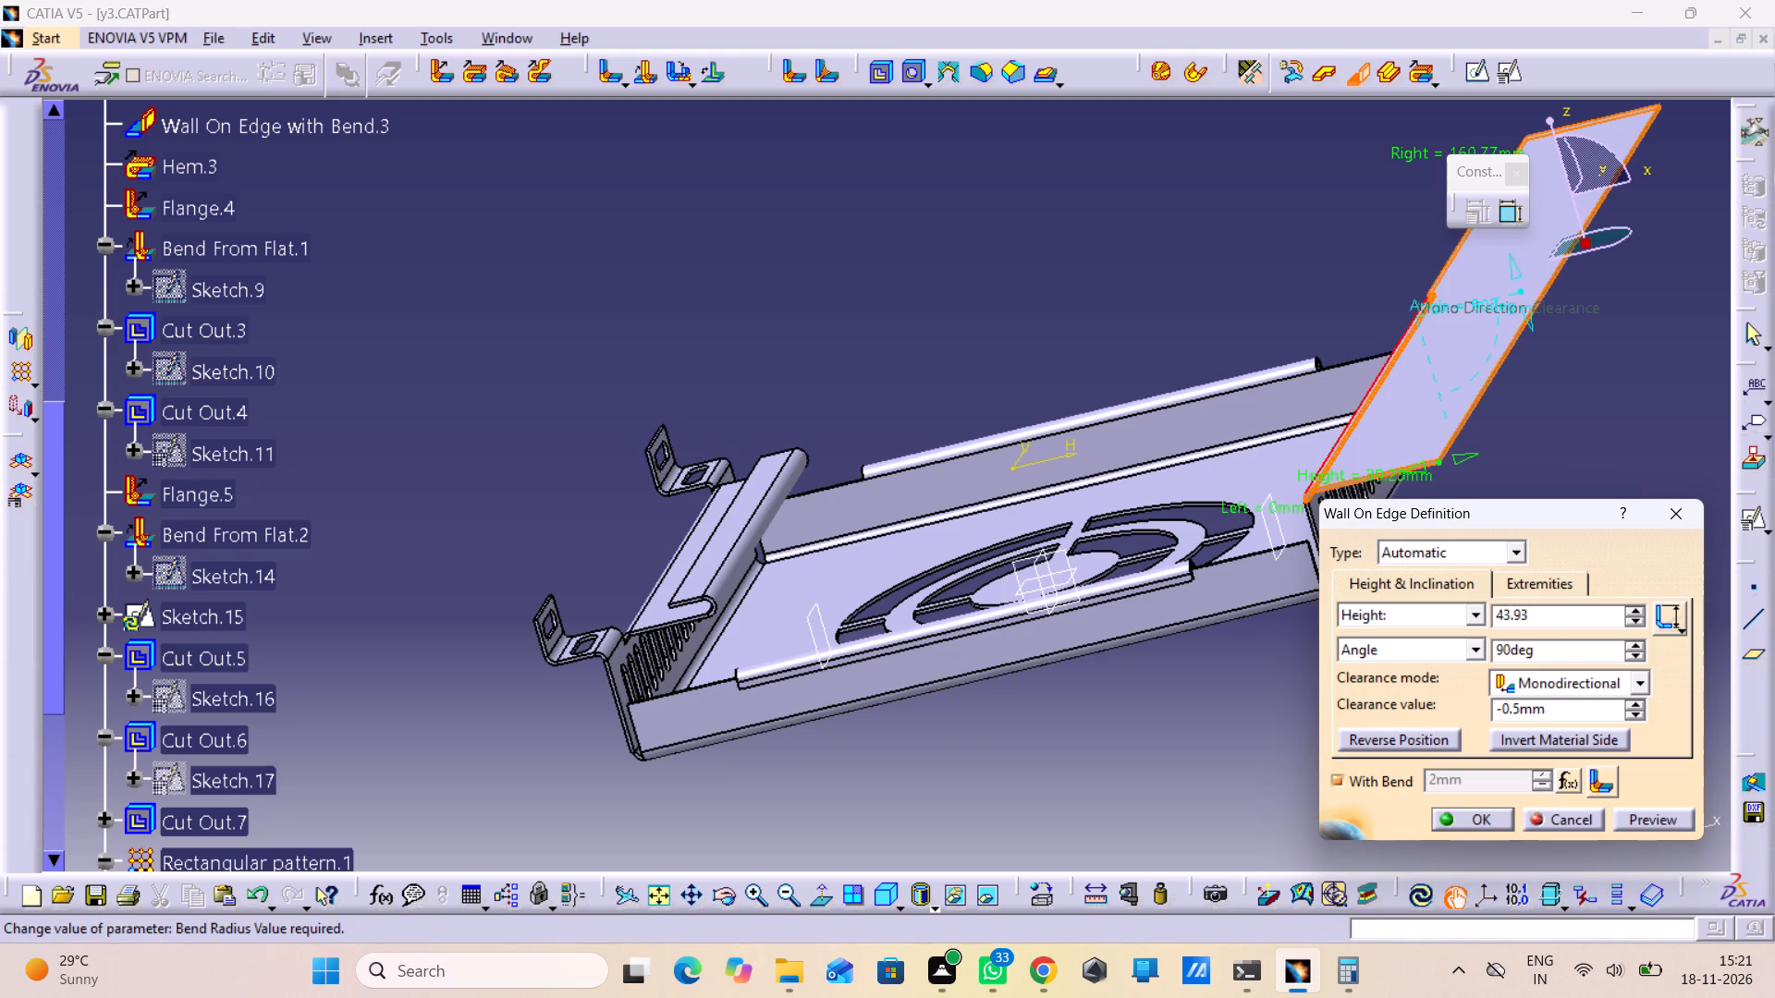
pyautogui.click(1644, 822)
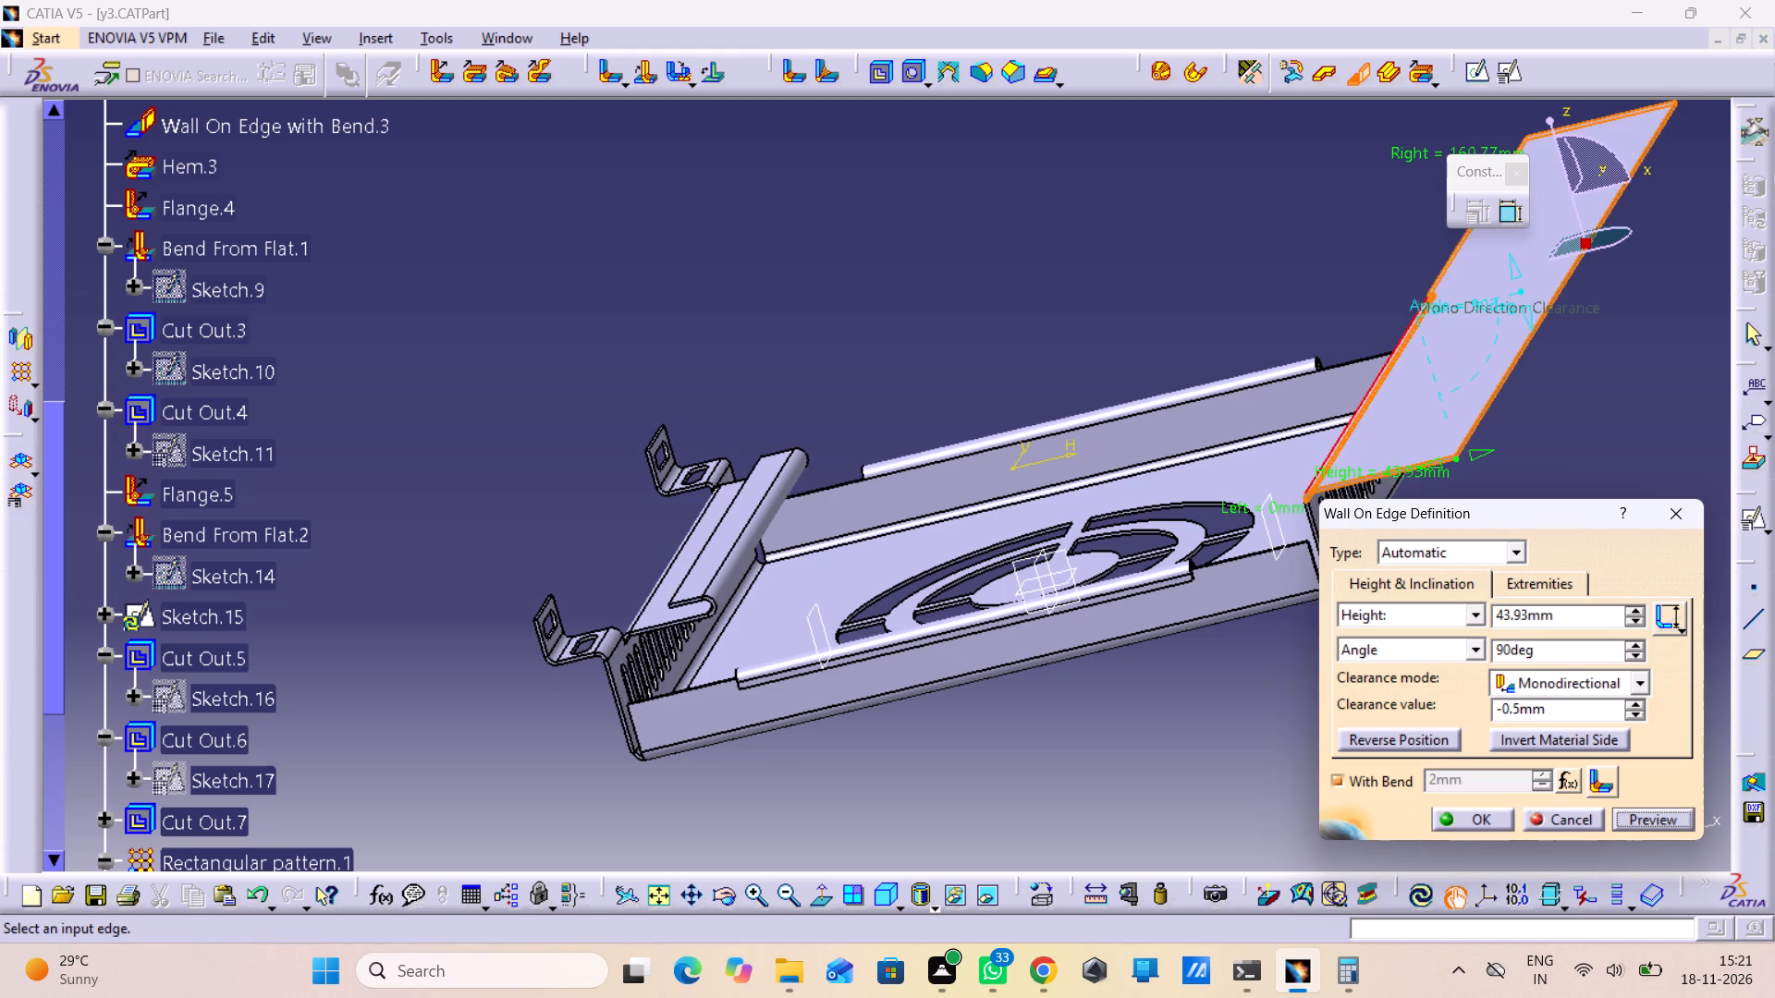
pyautogui.moveTo(1644, 815); pyautogui.dragTo(1647, 807)
# Set the new wall's right offset to -160.77 mm and preview its extent along the slotted wall's edge.
pyautogui.moveTo(1248, 712); pyautogui.dragTo(1039, 720, button='middle')
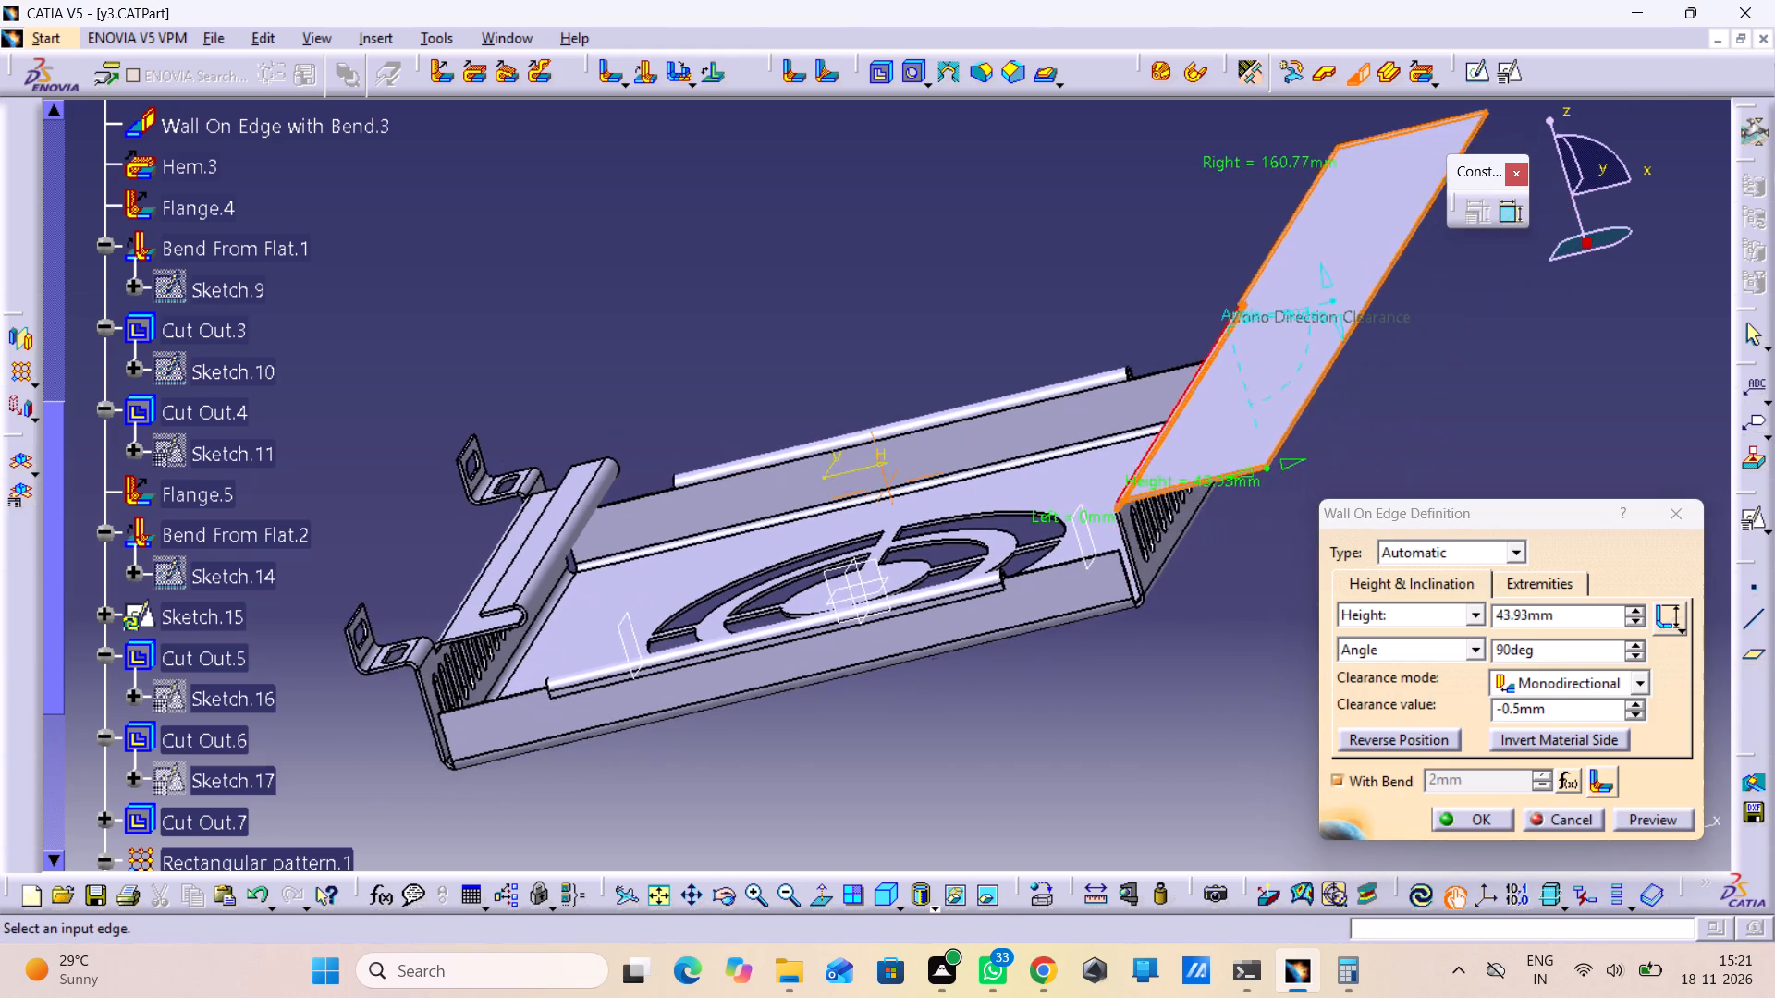
pyautogui.moveTo(1039, 720); pyautogui.dragTo(921, 712, button='middle')
pyautogui.moveTo(1079, 610); pyautogui.dragTo(1096, 652, button='middle')
pyautogui.moveTo(1082, 607); pyautogui.dragTo(1088, 628, button='right')
pyautogui.moveTo(1145, 585); pyautogui.dragTo(1146, 583, button='middle')
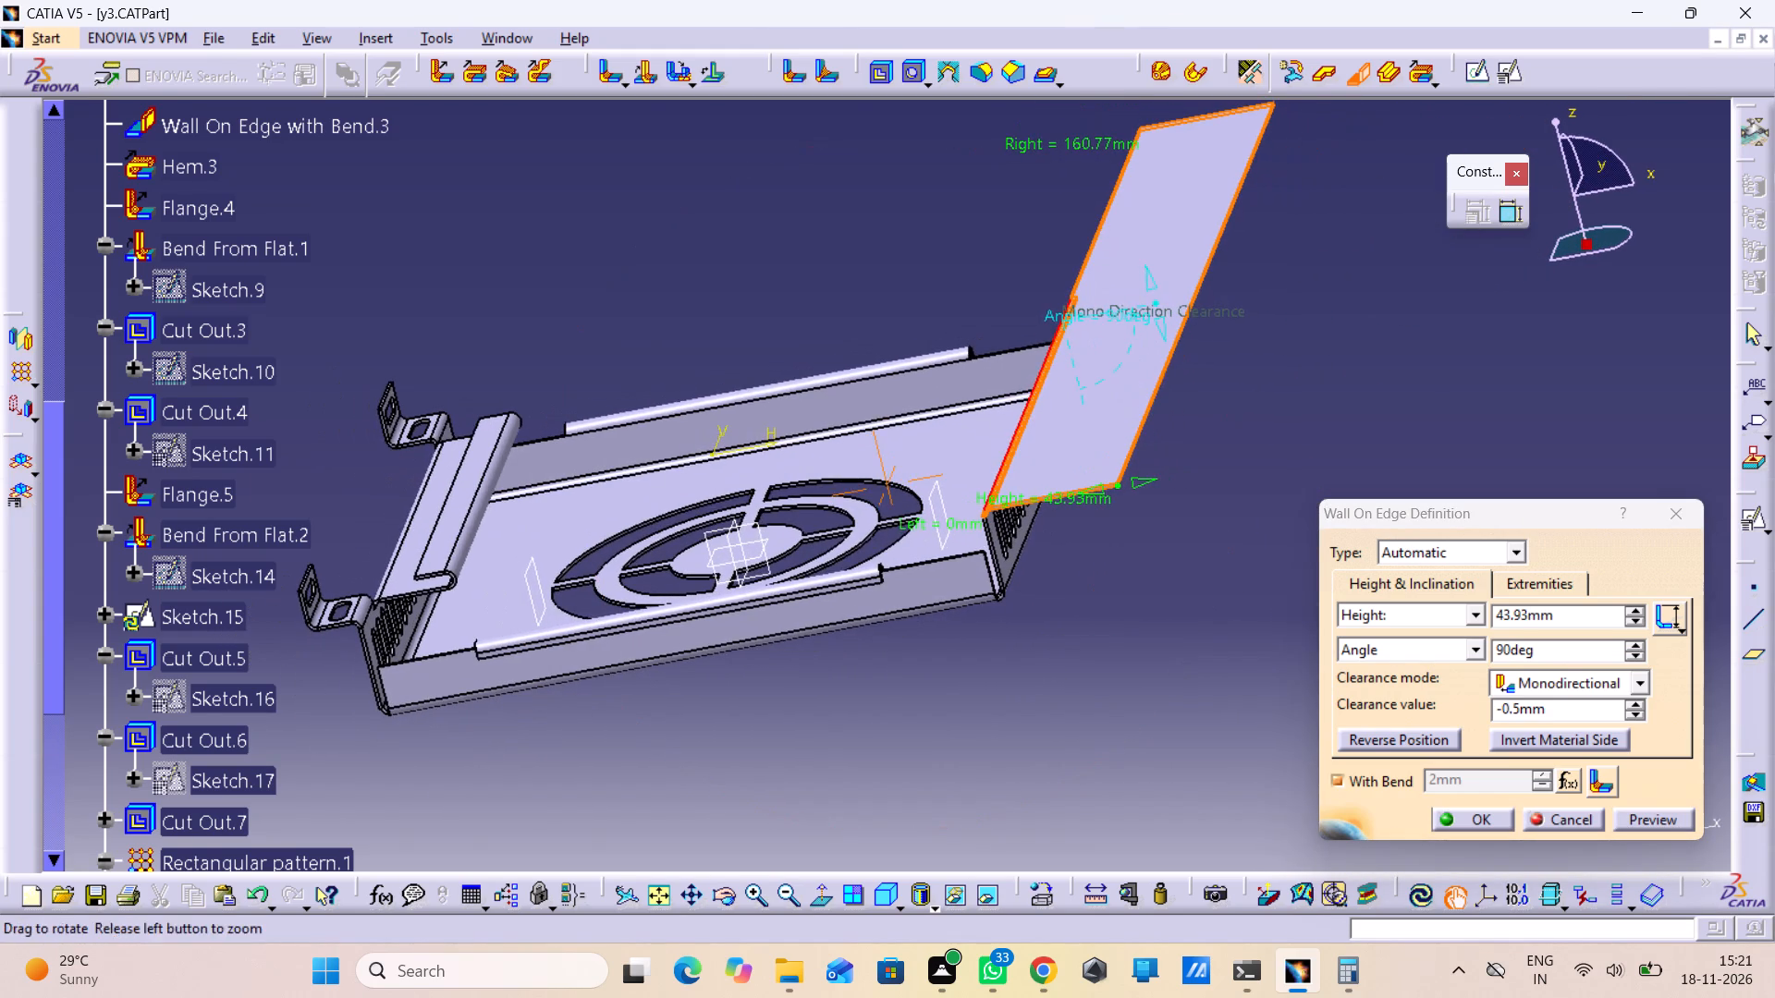
pyautogui.rightClick(1146, 583)
pyautogui.moveTo(1146, 583); pyautogui.dragTo(1153, 615, button='middle')
pyautogui.moveTo(1167, 570); pyautogui.dragTo(881, 469, button='middle')
pyautogui.moveTo(1163, 569); pyautogui.dragTo(881, 469, button='right')
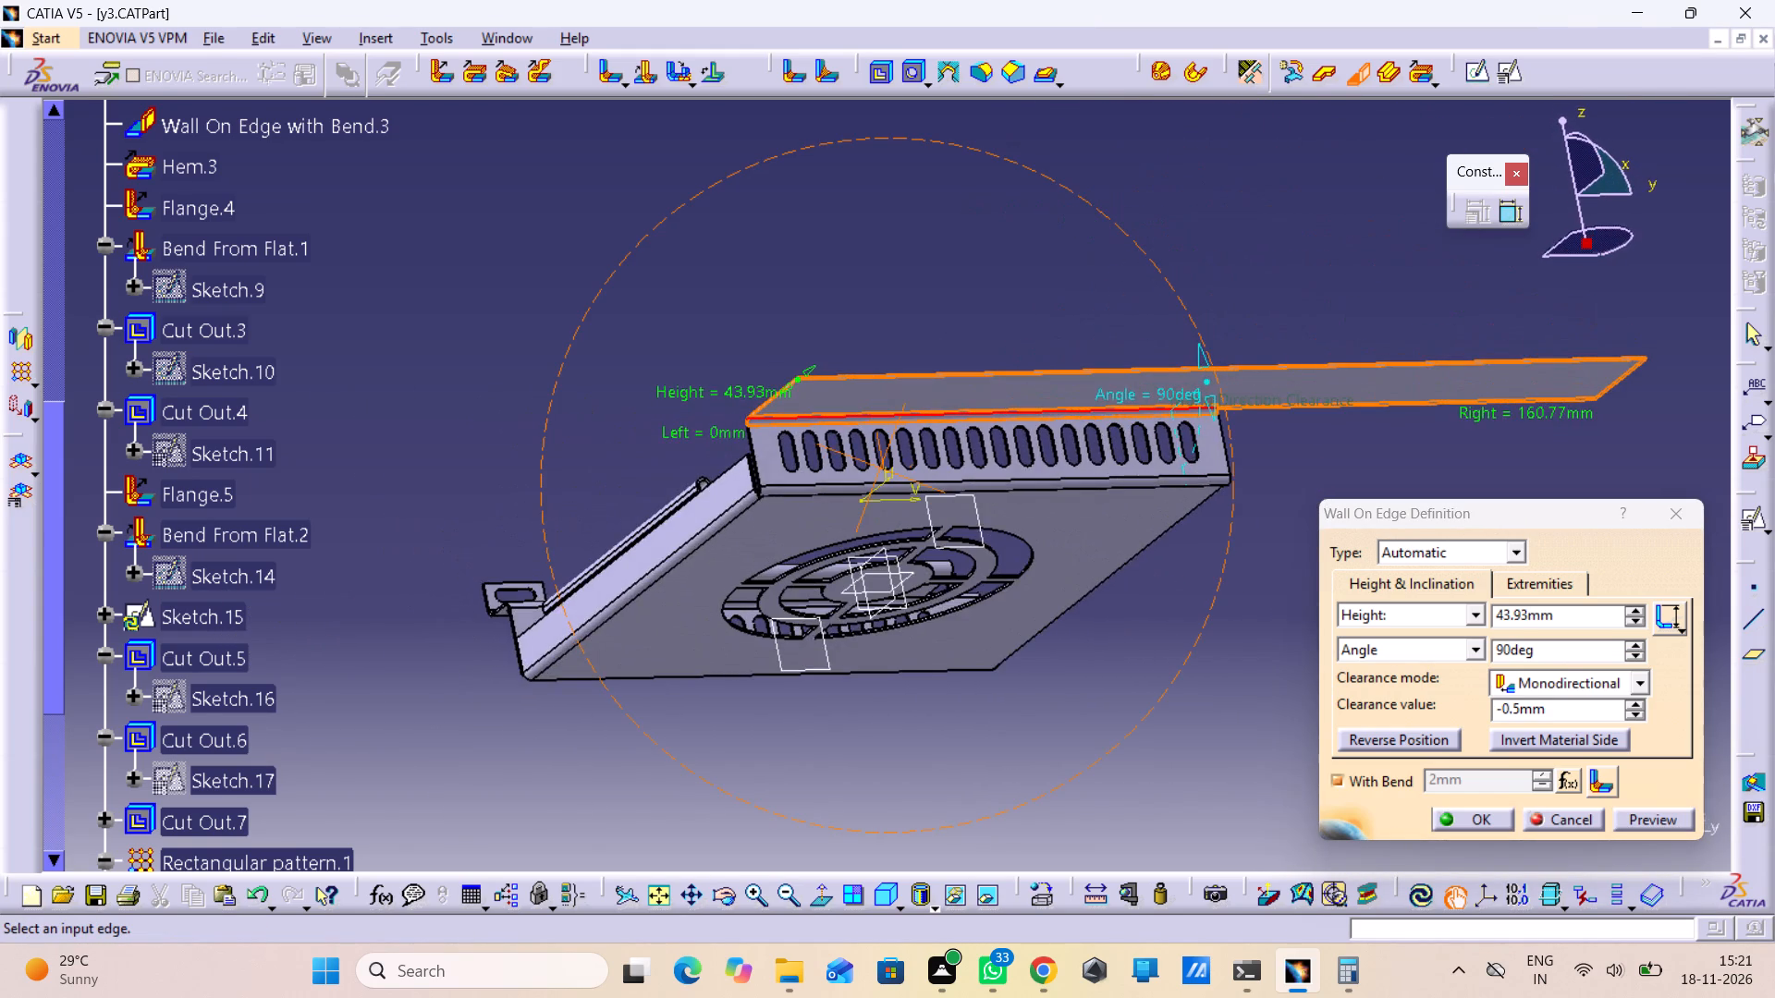
pyautogui.moveTo(881, 469); pyautogui.dragTo(1033, 531, button='middle')
pyautogui.moveTo(881, 469); pyautogui.dragTo(1033, 531, button='right')
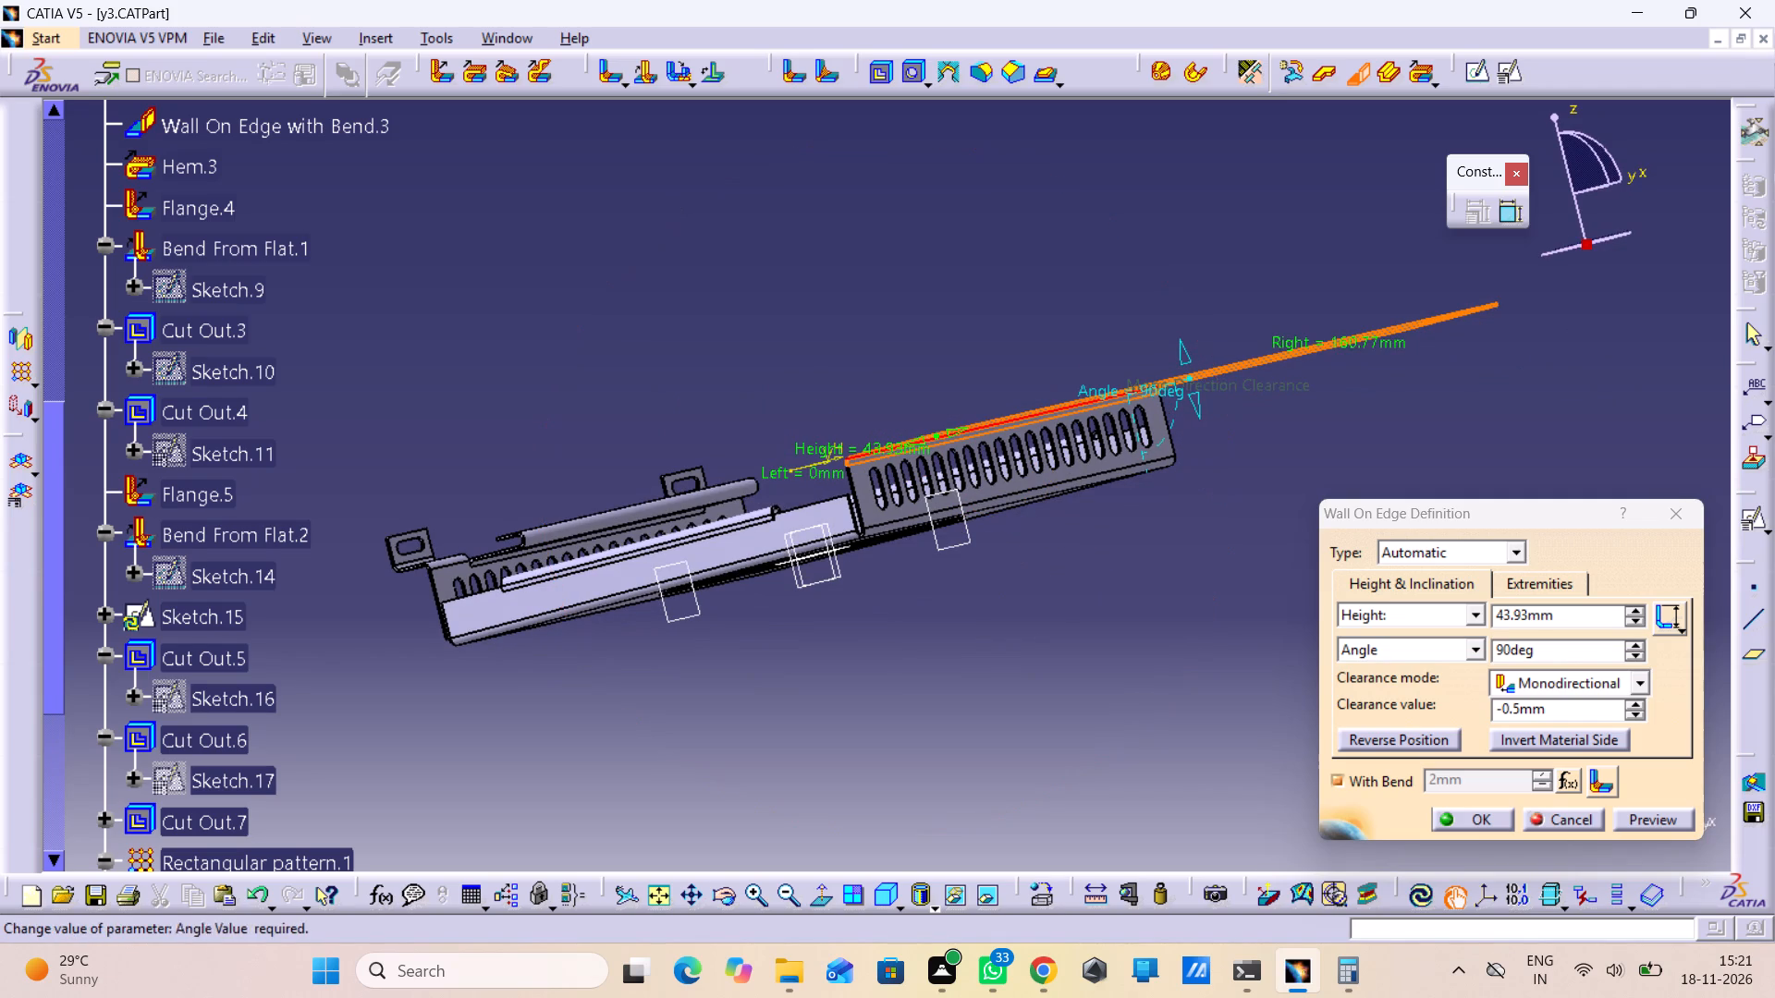
pyautogui.click(1544, 587)
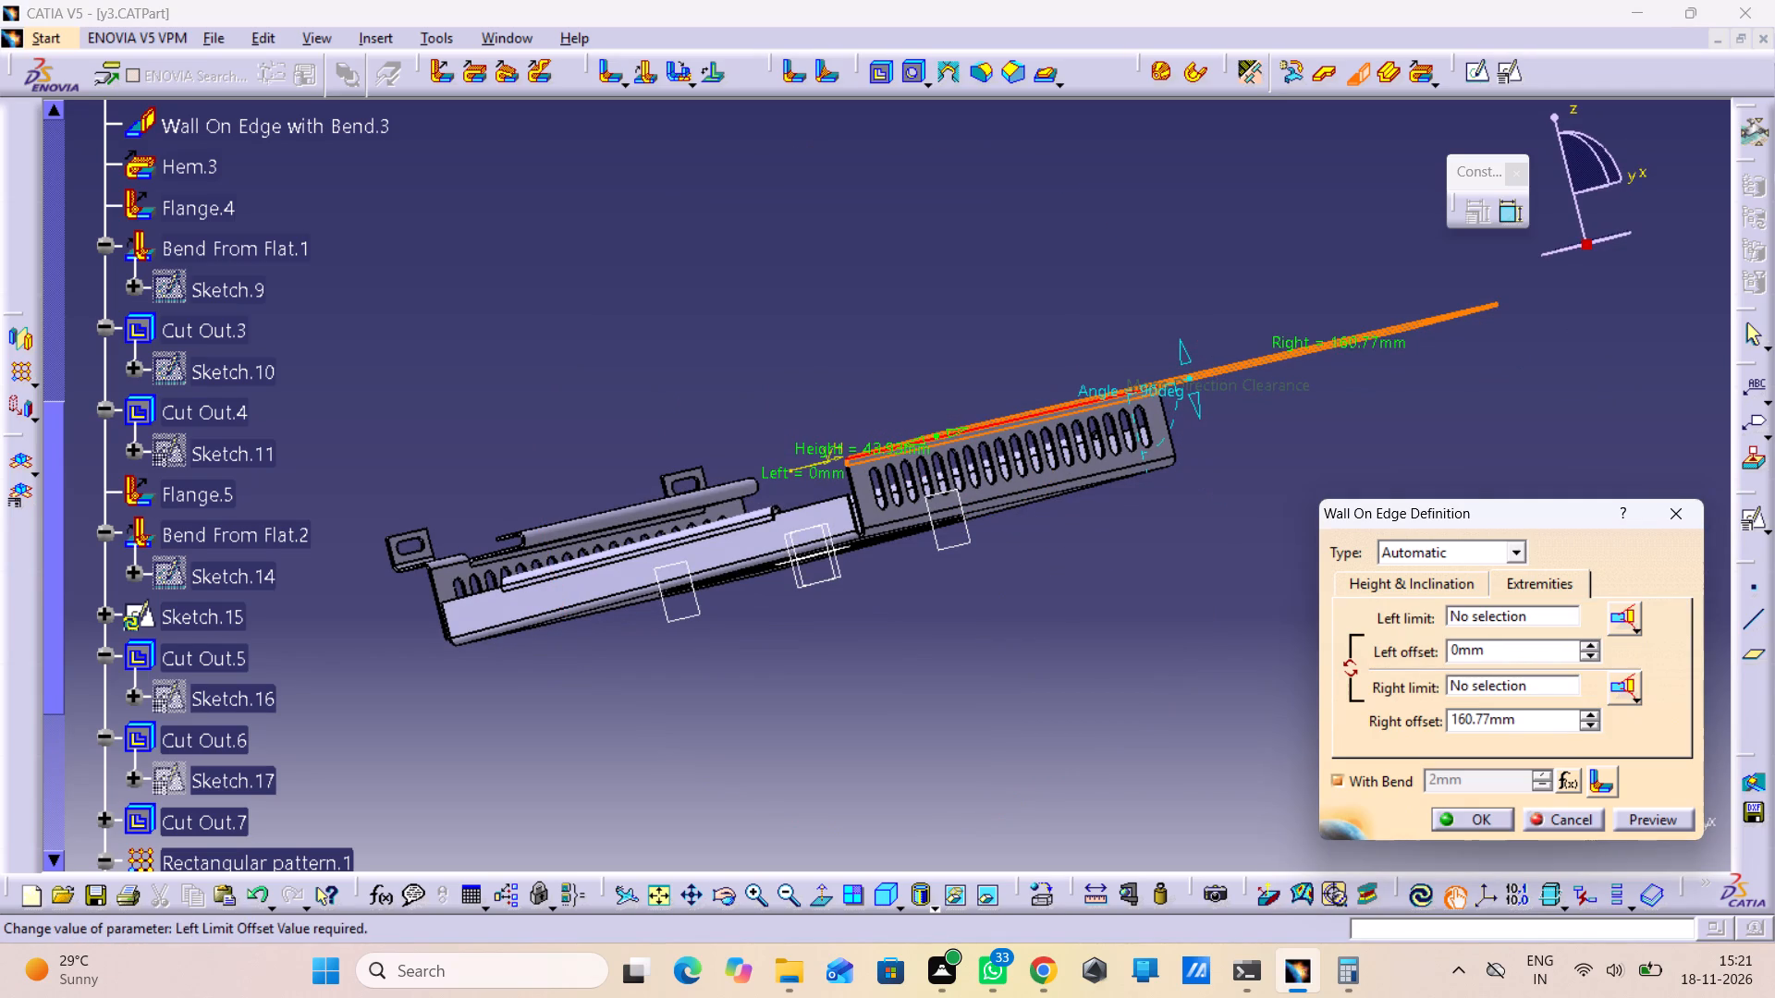
pyautogui.click(1449, 721)
pyautogui.press('-')
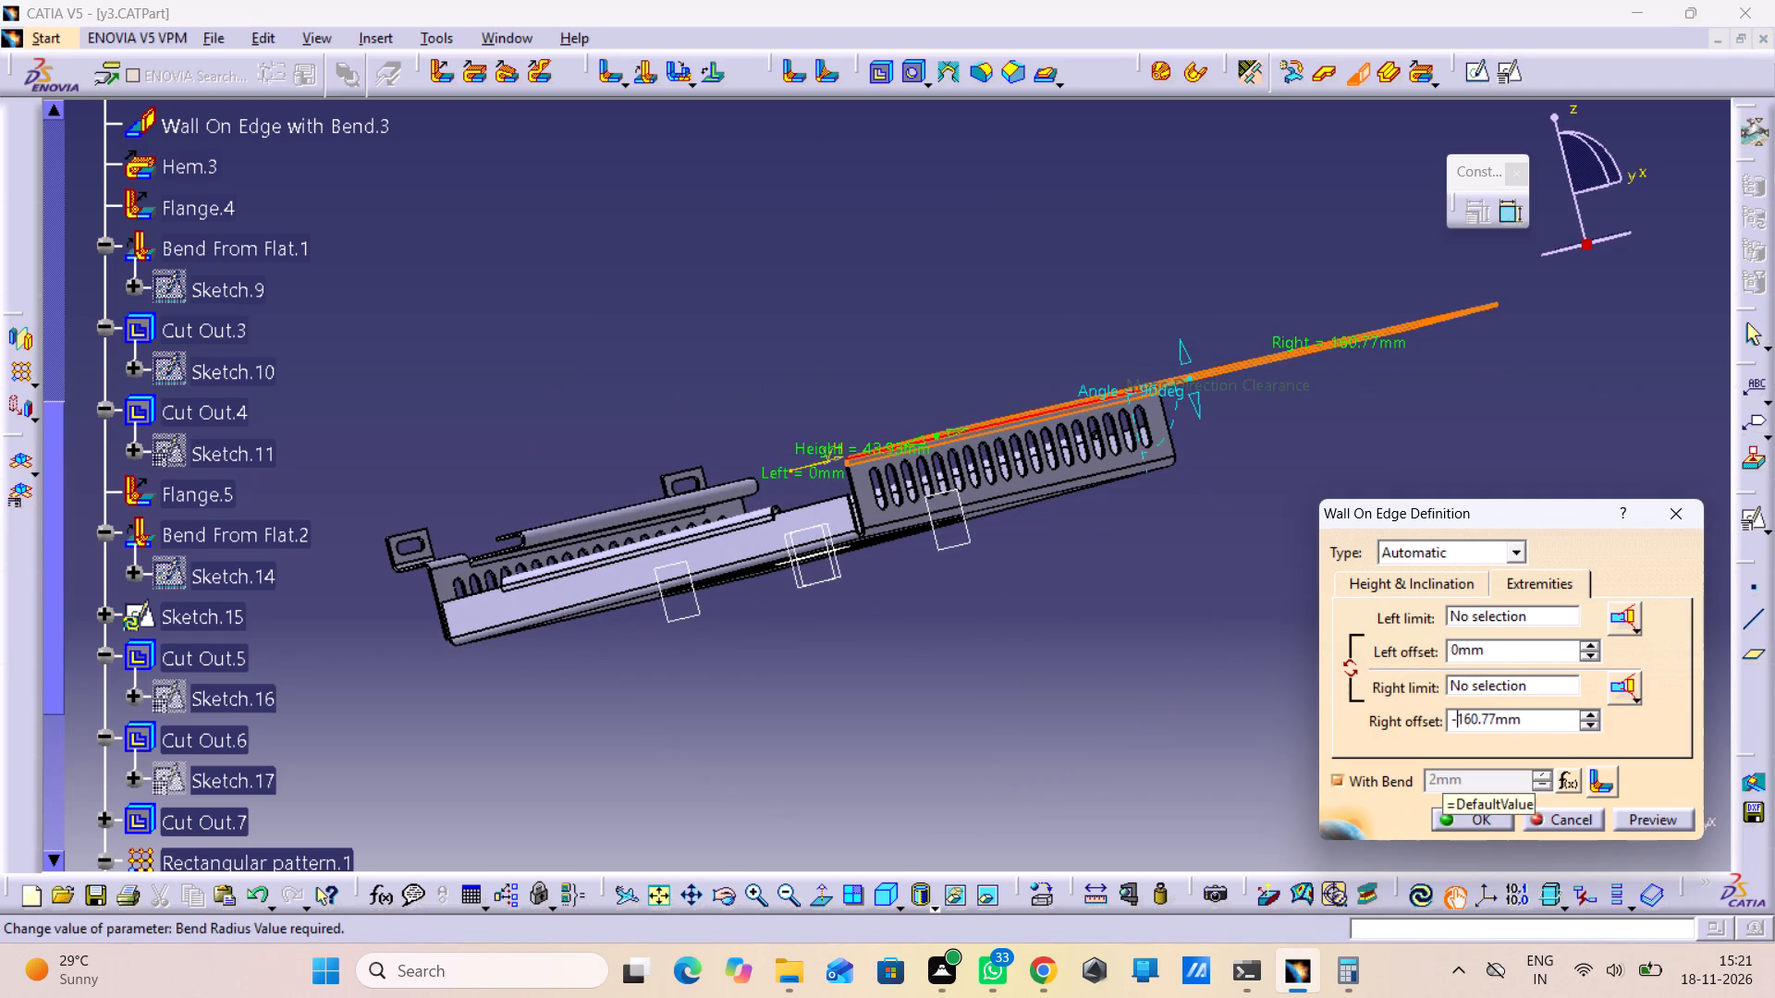
pyautogui.click(1647, 824)
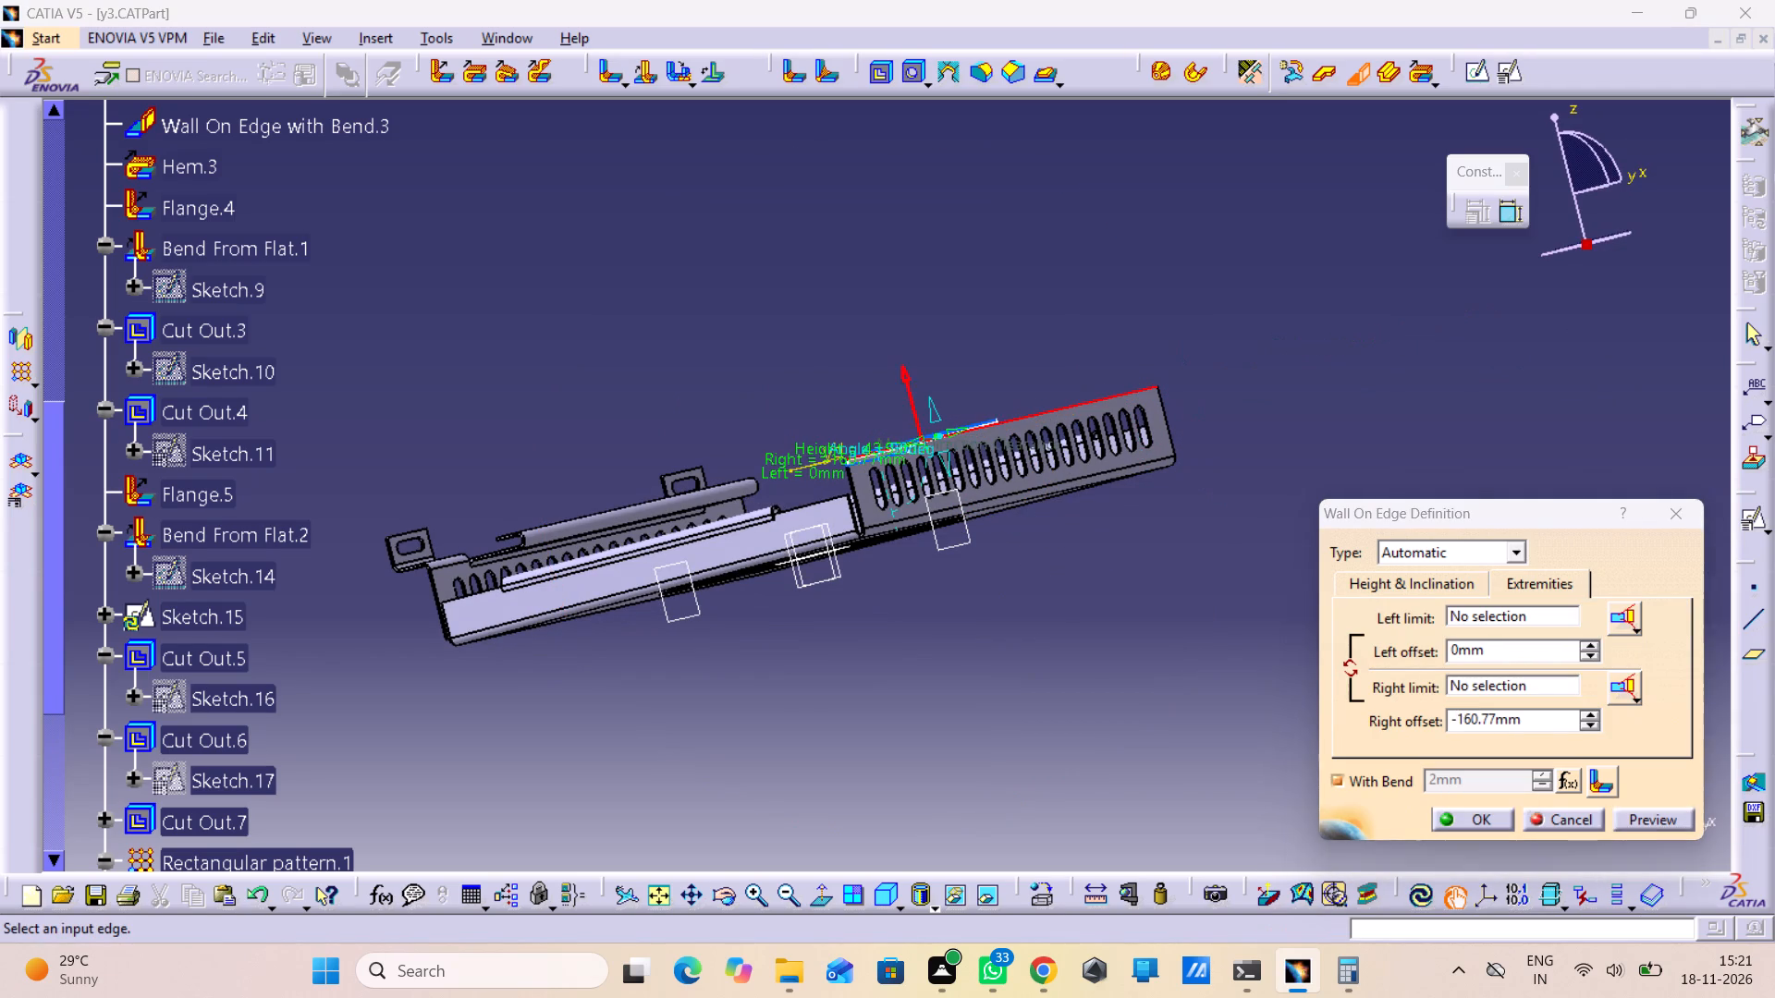
pyautogui.moveTo(1051, 660); pyautogui.dragTo(1206, 812, button='middle')
pyautogui.moveTo(1051, 660); pyautogui.dragTo(1188, 812, button='right')
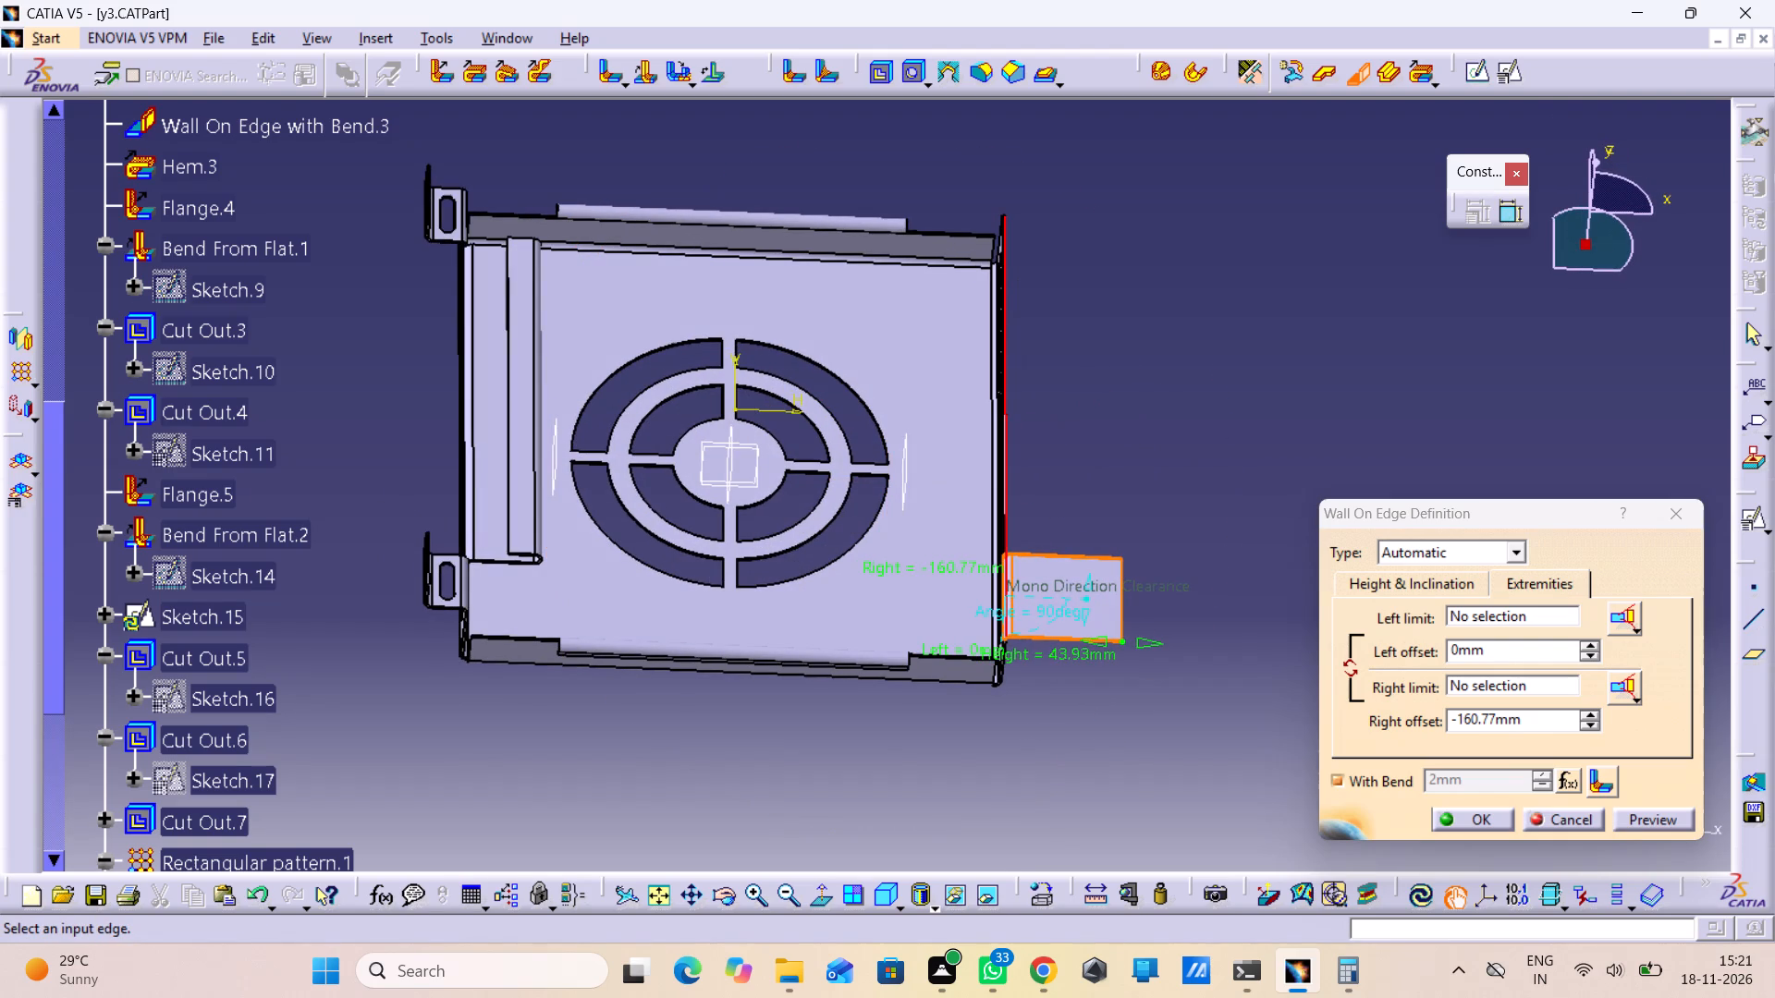
# Create the previewed Wall On Edge on the bracket-free slotted wall.
pyautogui.click(1450, 830)
pyautogui.click(1453, 826)
pyautogui.click(1267, 792)
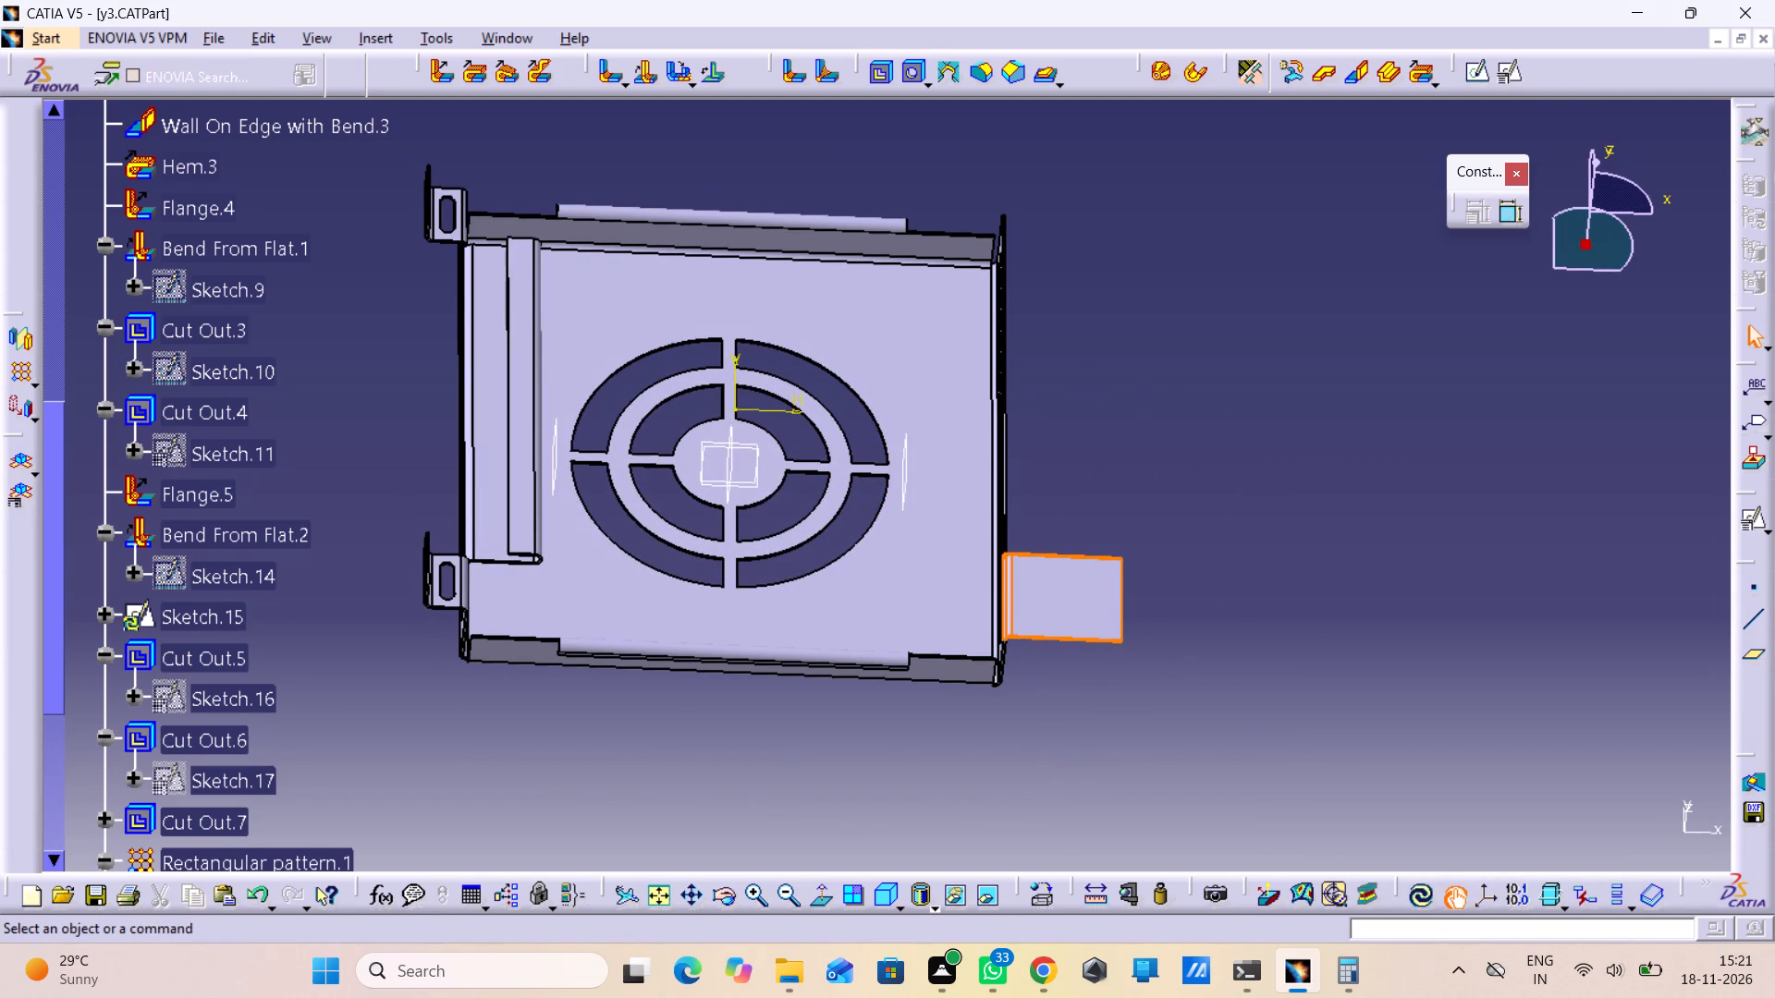
# Mirror the new Wall On Edge about the zx plane to add a matching tab at the slotted wall's opposite end.
pyautogui.click(1025, 589)
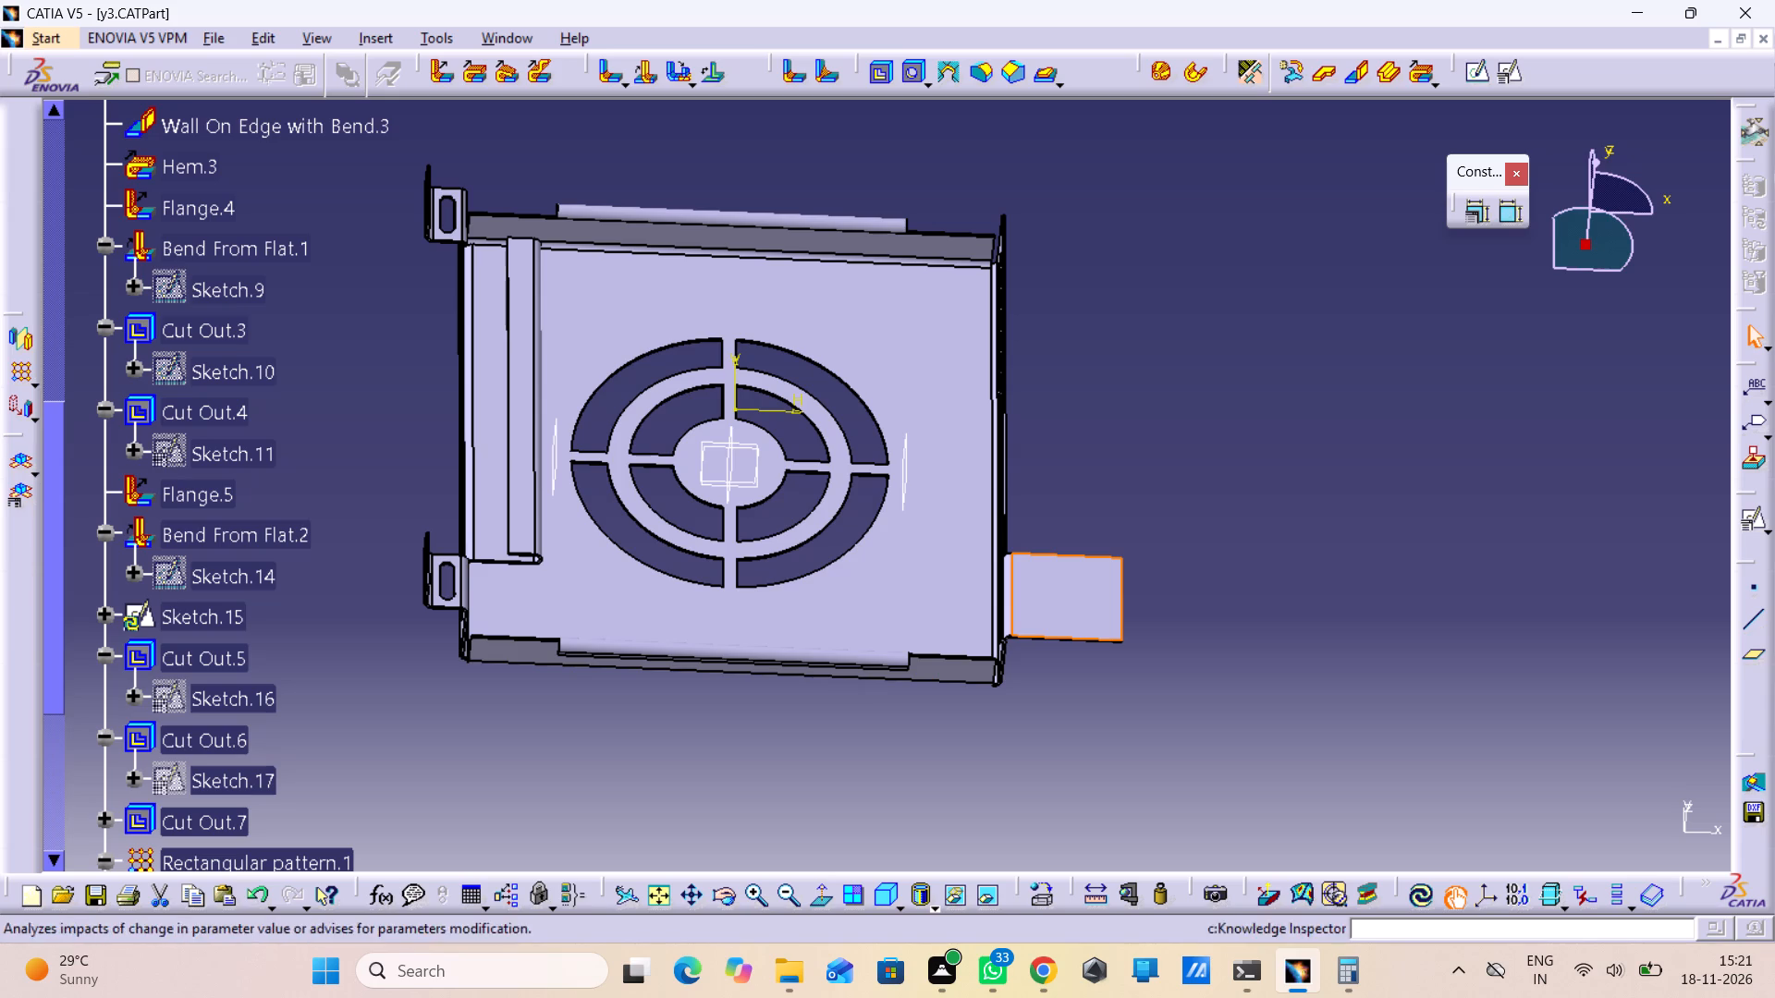
pyautogui.click(16, 346)
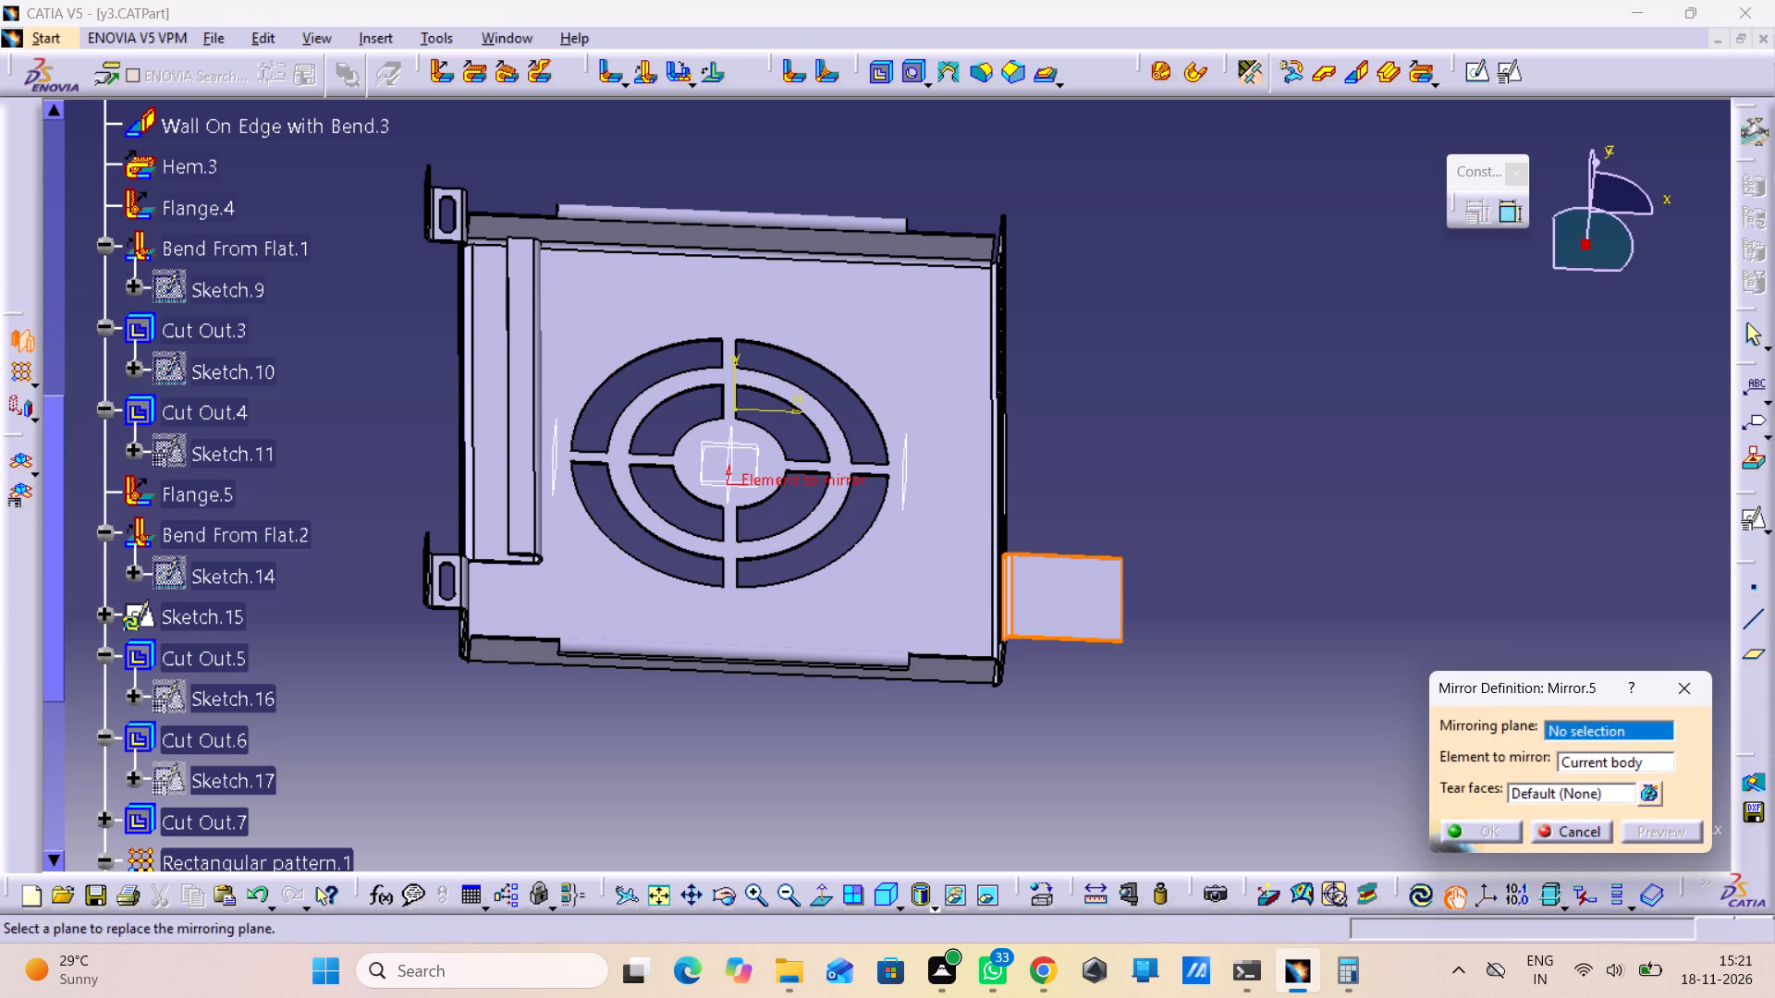
pyautogui.moveTo(752, 470); pyautogui.dragTo(748, 443, button='middle')
pyautogui.moveTo(754, 473); pyautogui.dragTo(748, 443, button='right')
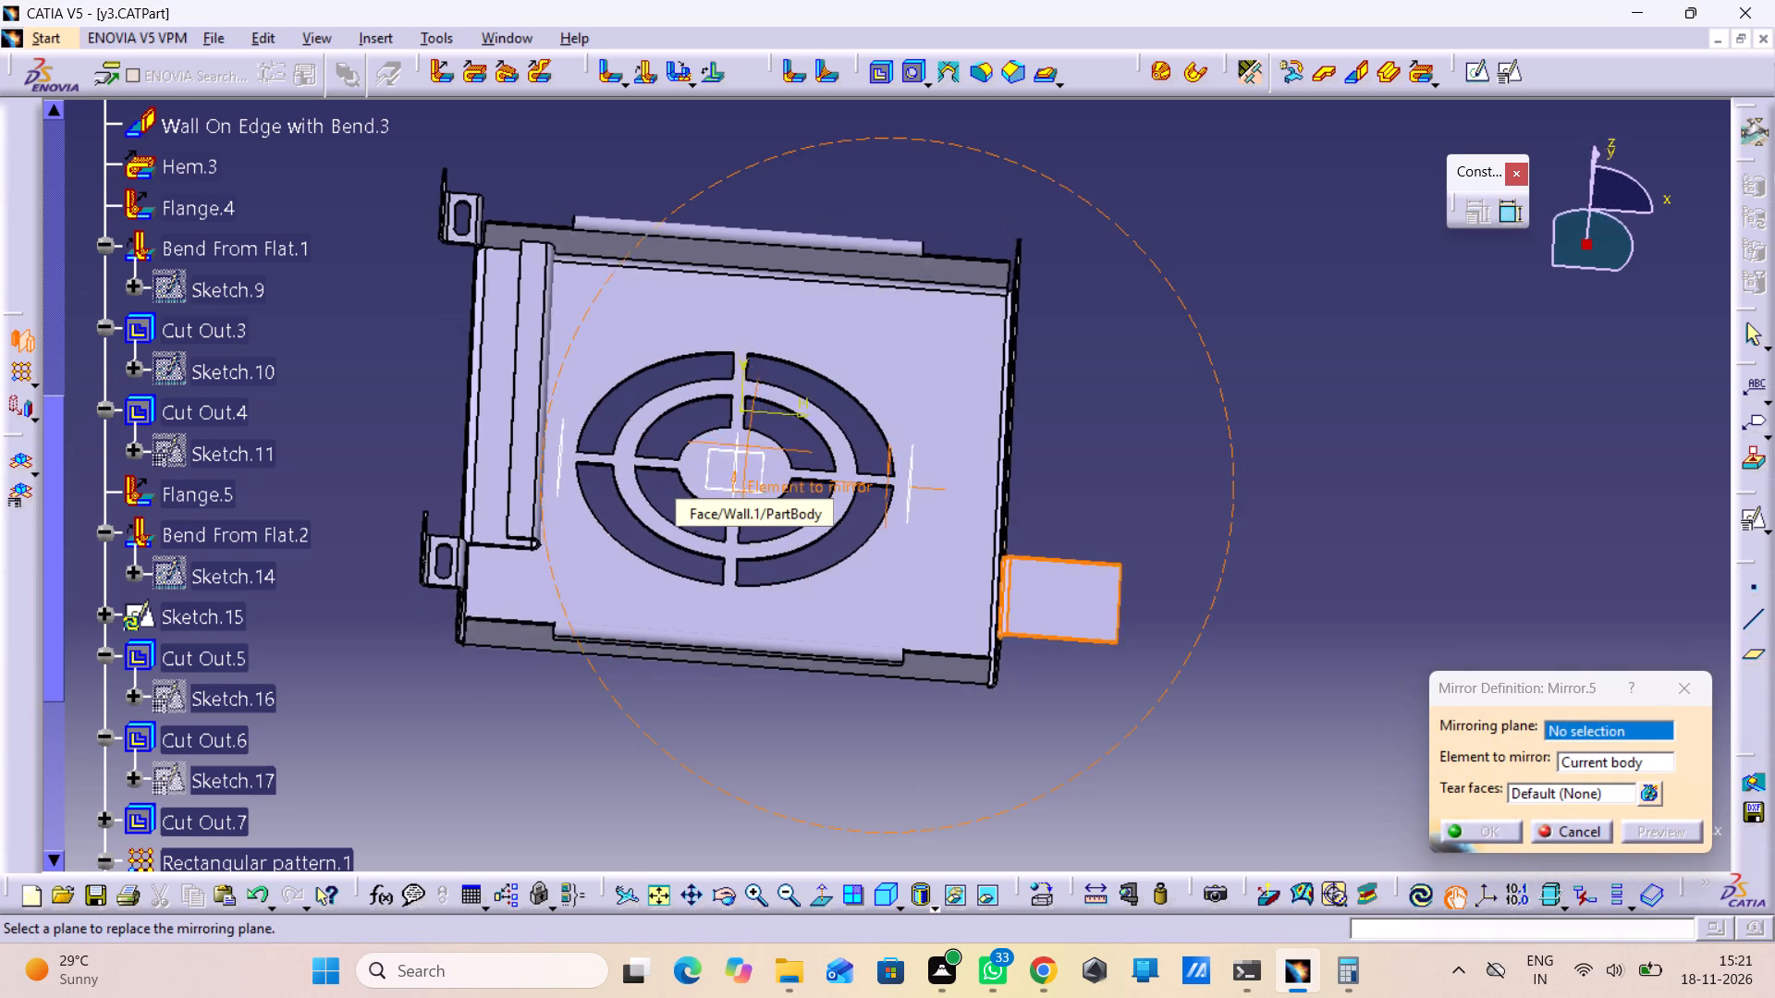
pyautogui.moveTo(748, 443); pyautogui.dragTo(646, 371, button='middle')
pyautogui.moveTo(748, 443); pyautogui.dragTo(646, 371, button='right')
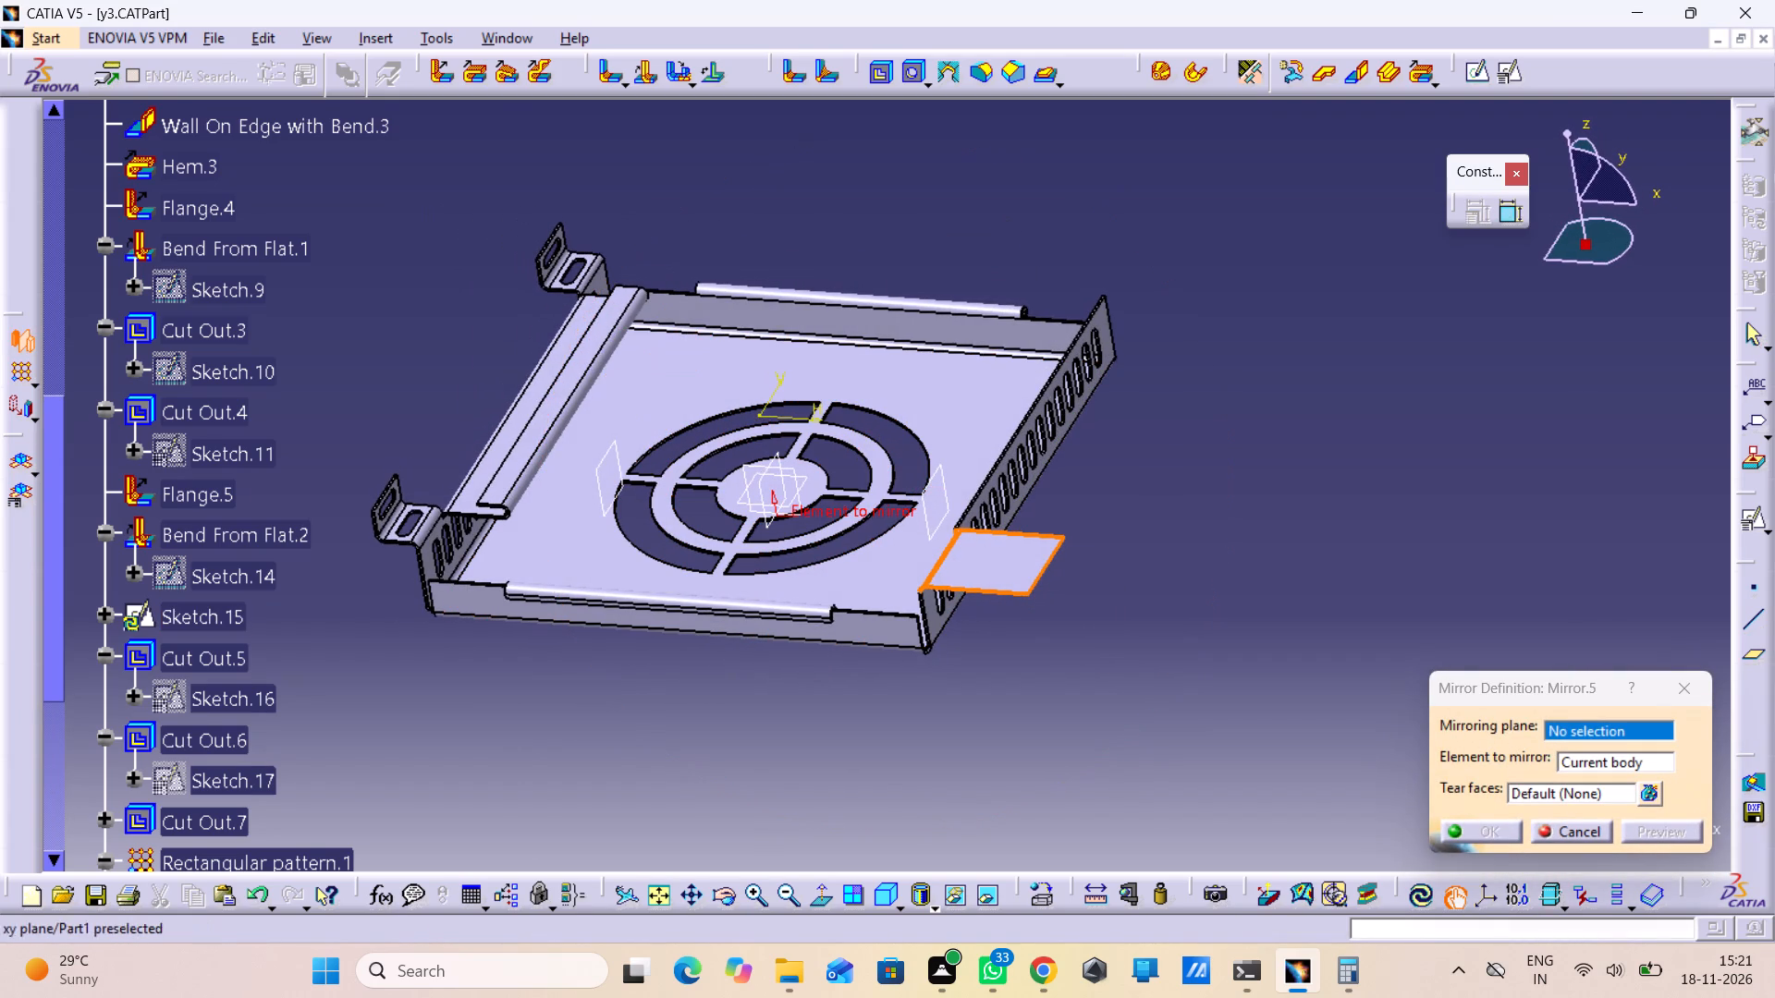
pyautogui.click(789, 469)
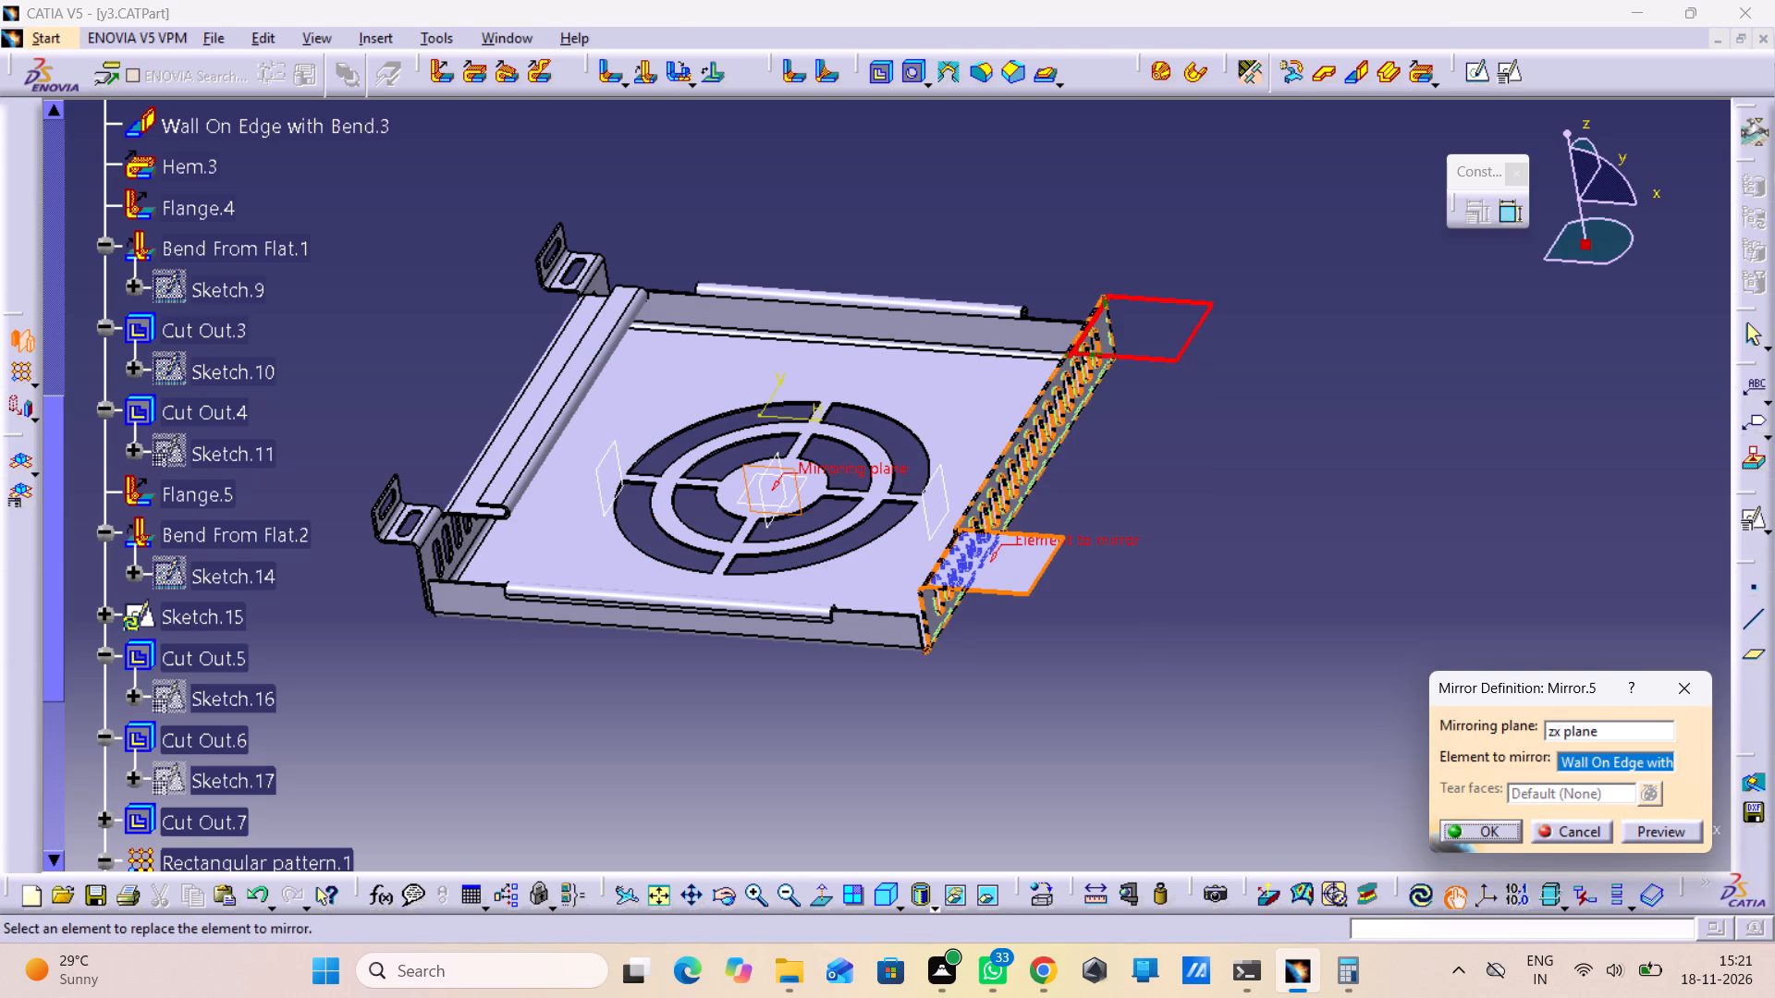
pyautogui.click(1490, 834)
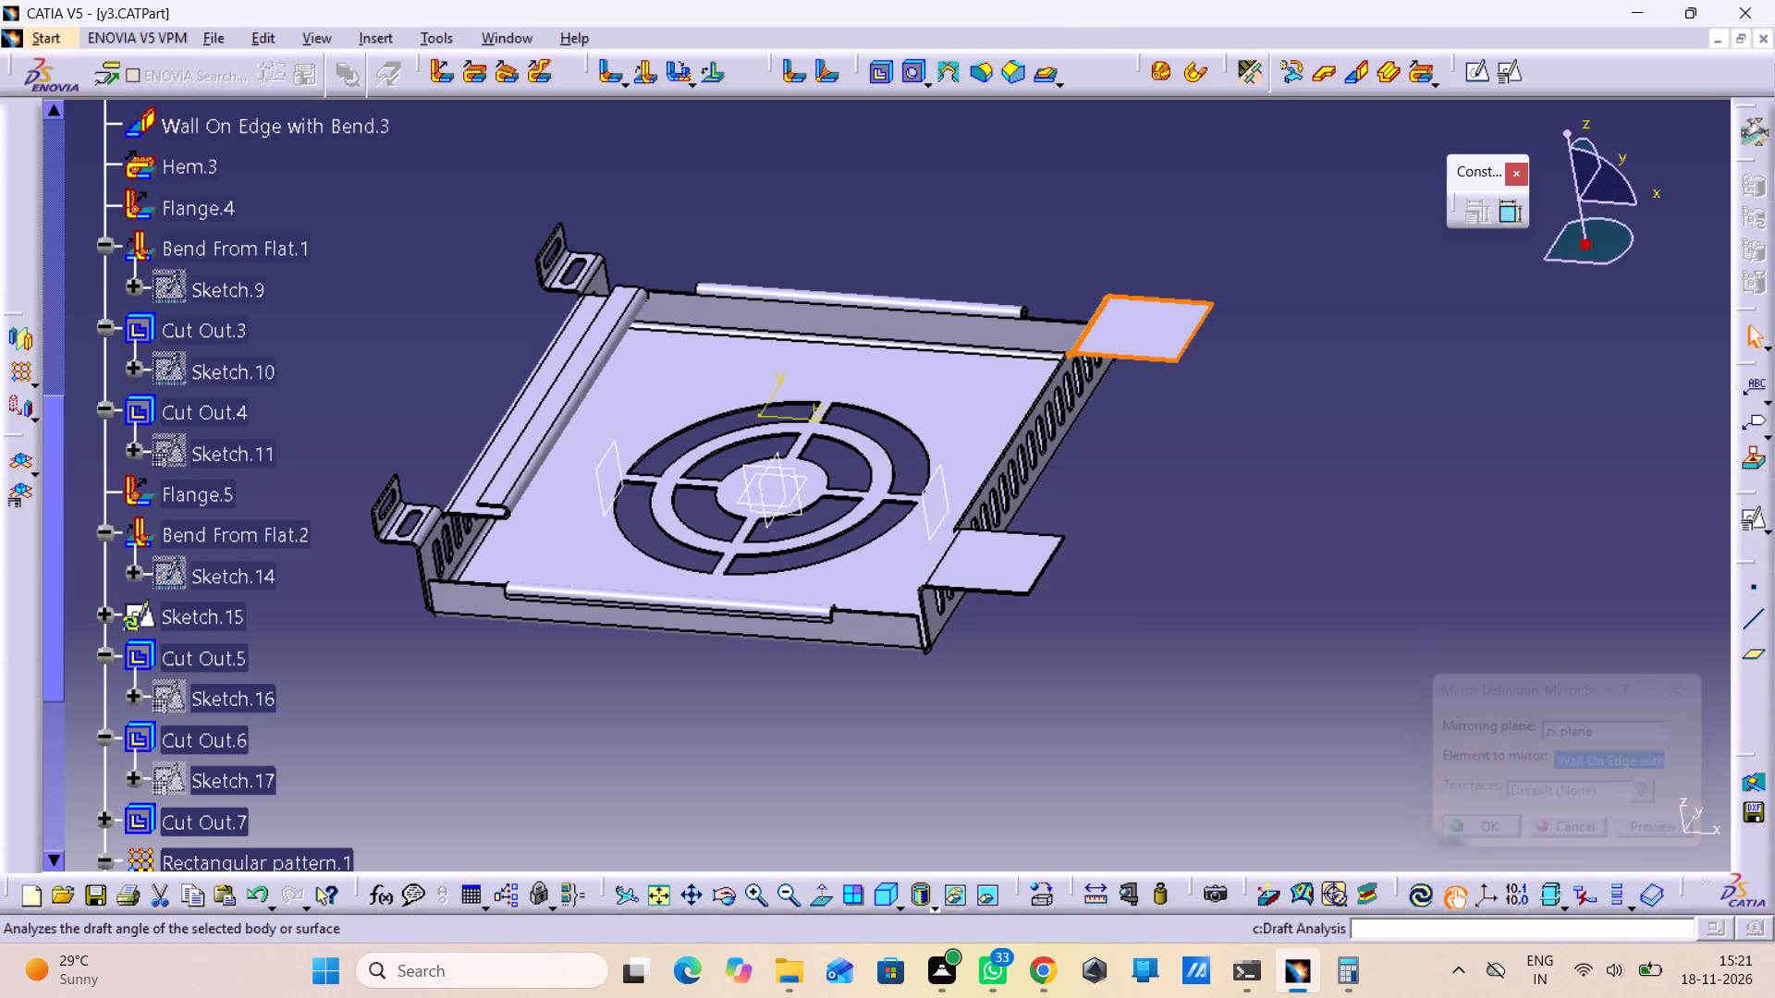
pyautogui.click(1203, 801)
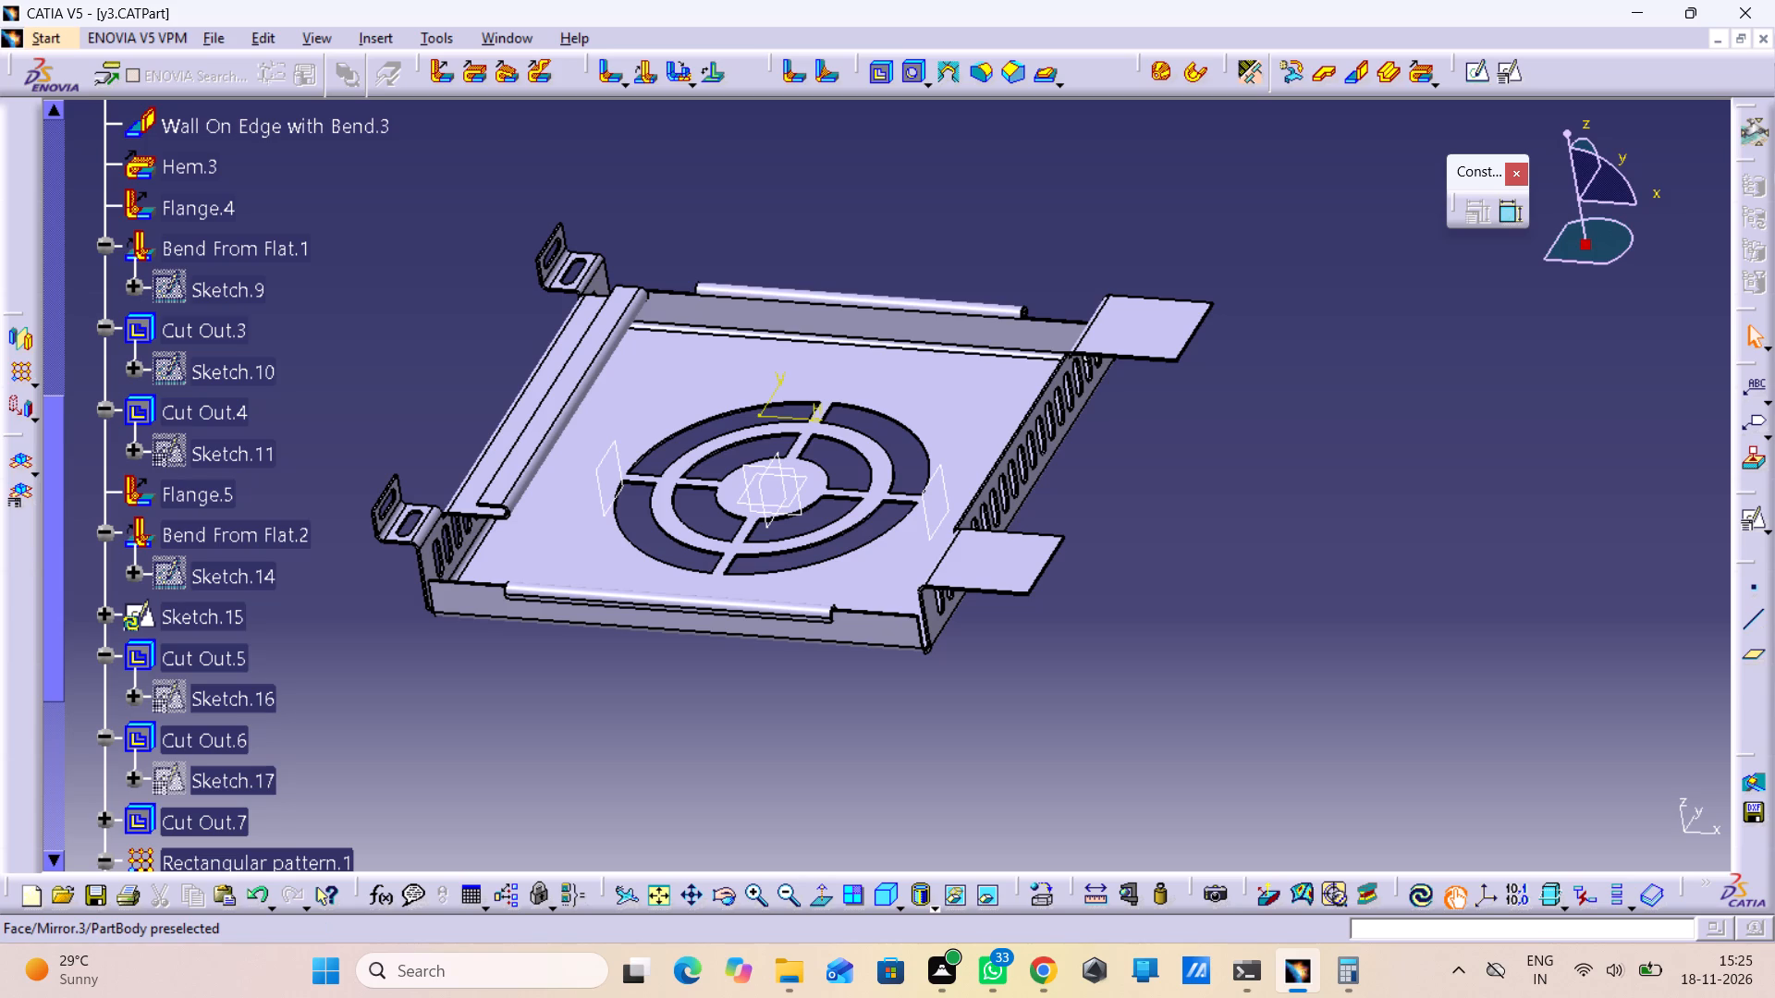
# On the original tab's face, start a positioned sketch and draw a rectangle about 28.5 by 52.3 mm overlapping the tab's inner edge.
pyautogui.click(973, 564)
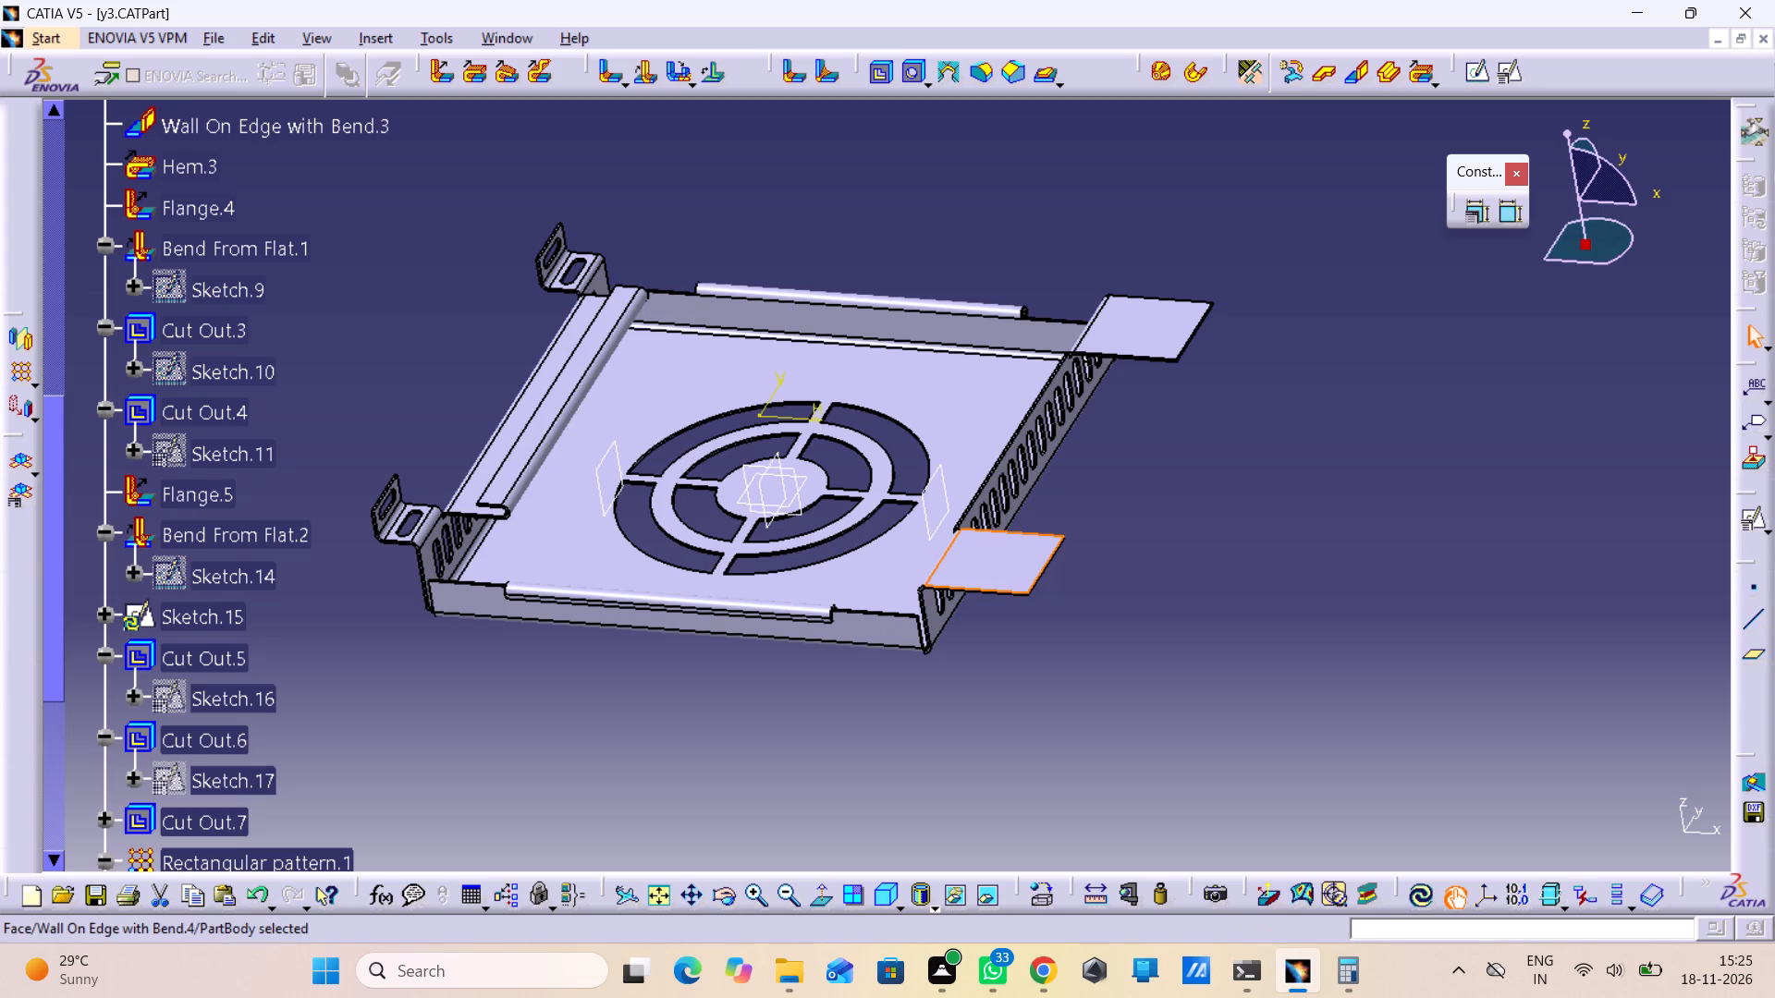
pyautogui.click(1512, 83)
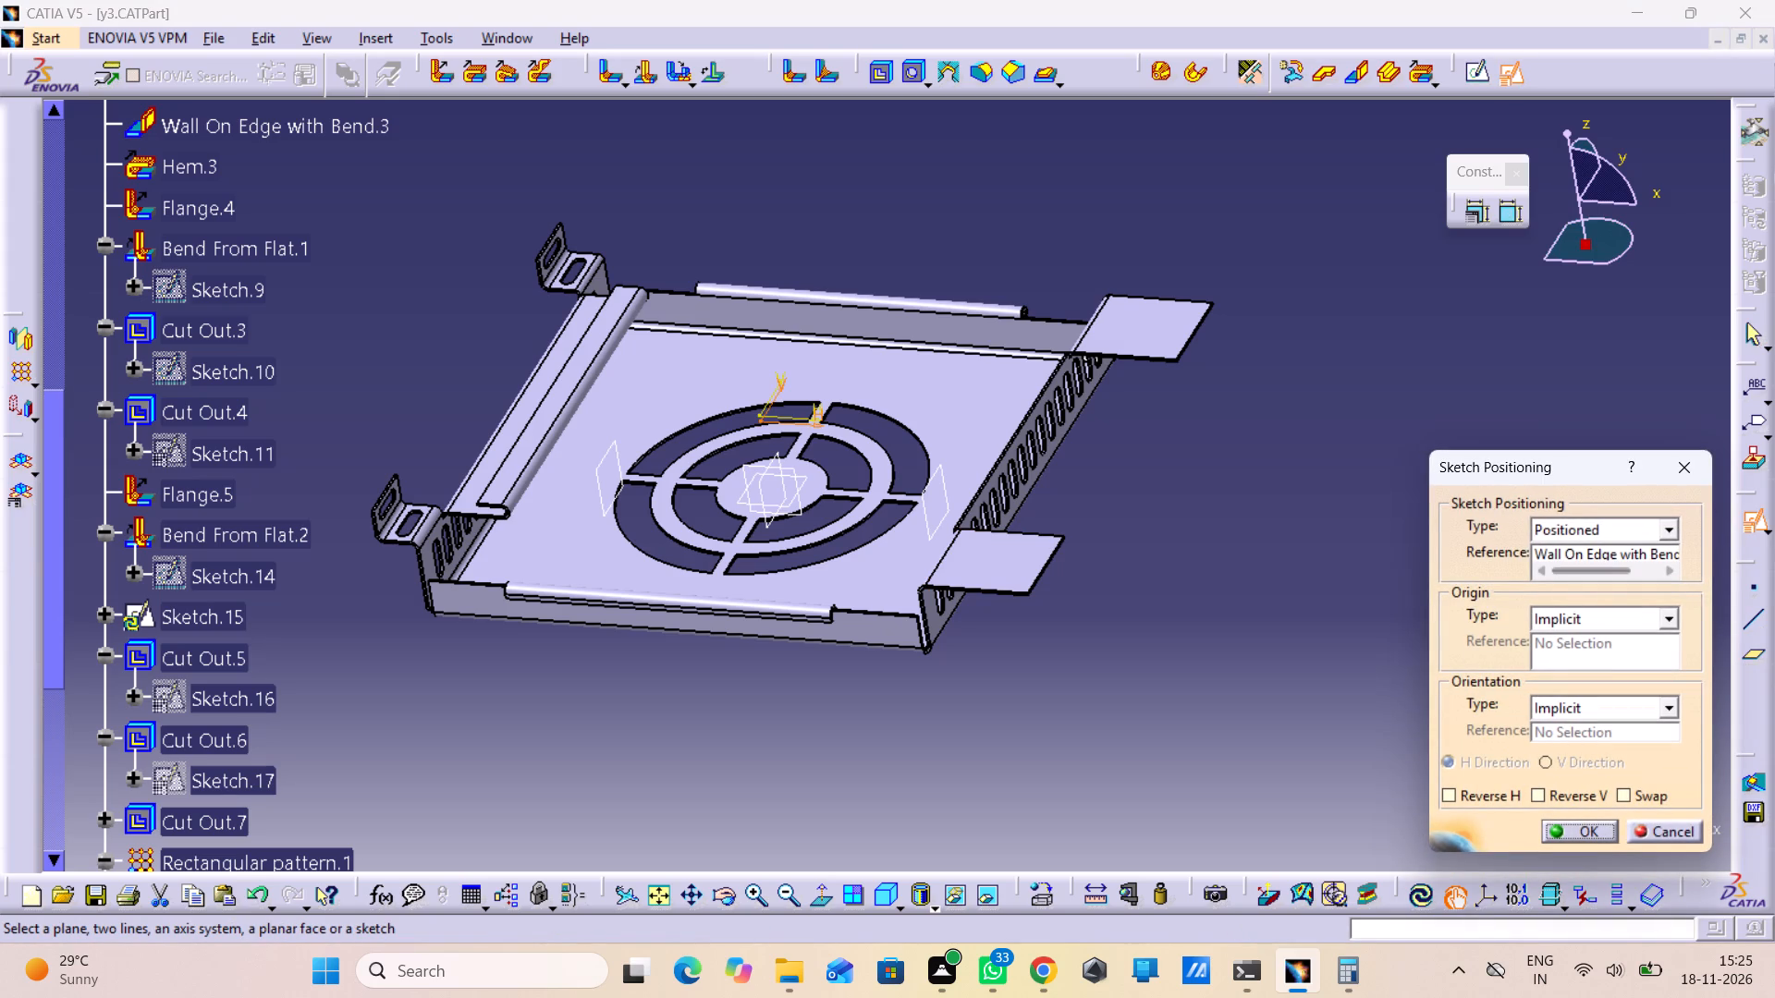
pyautogui.click(1573, 823)
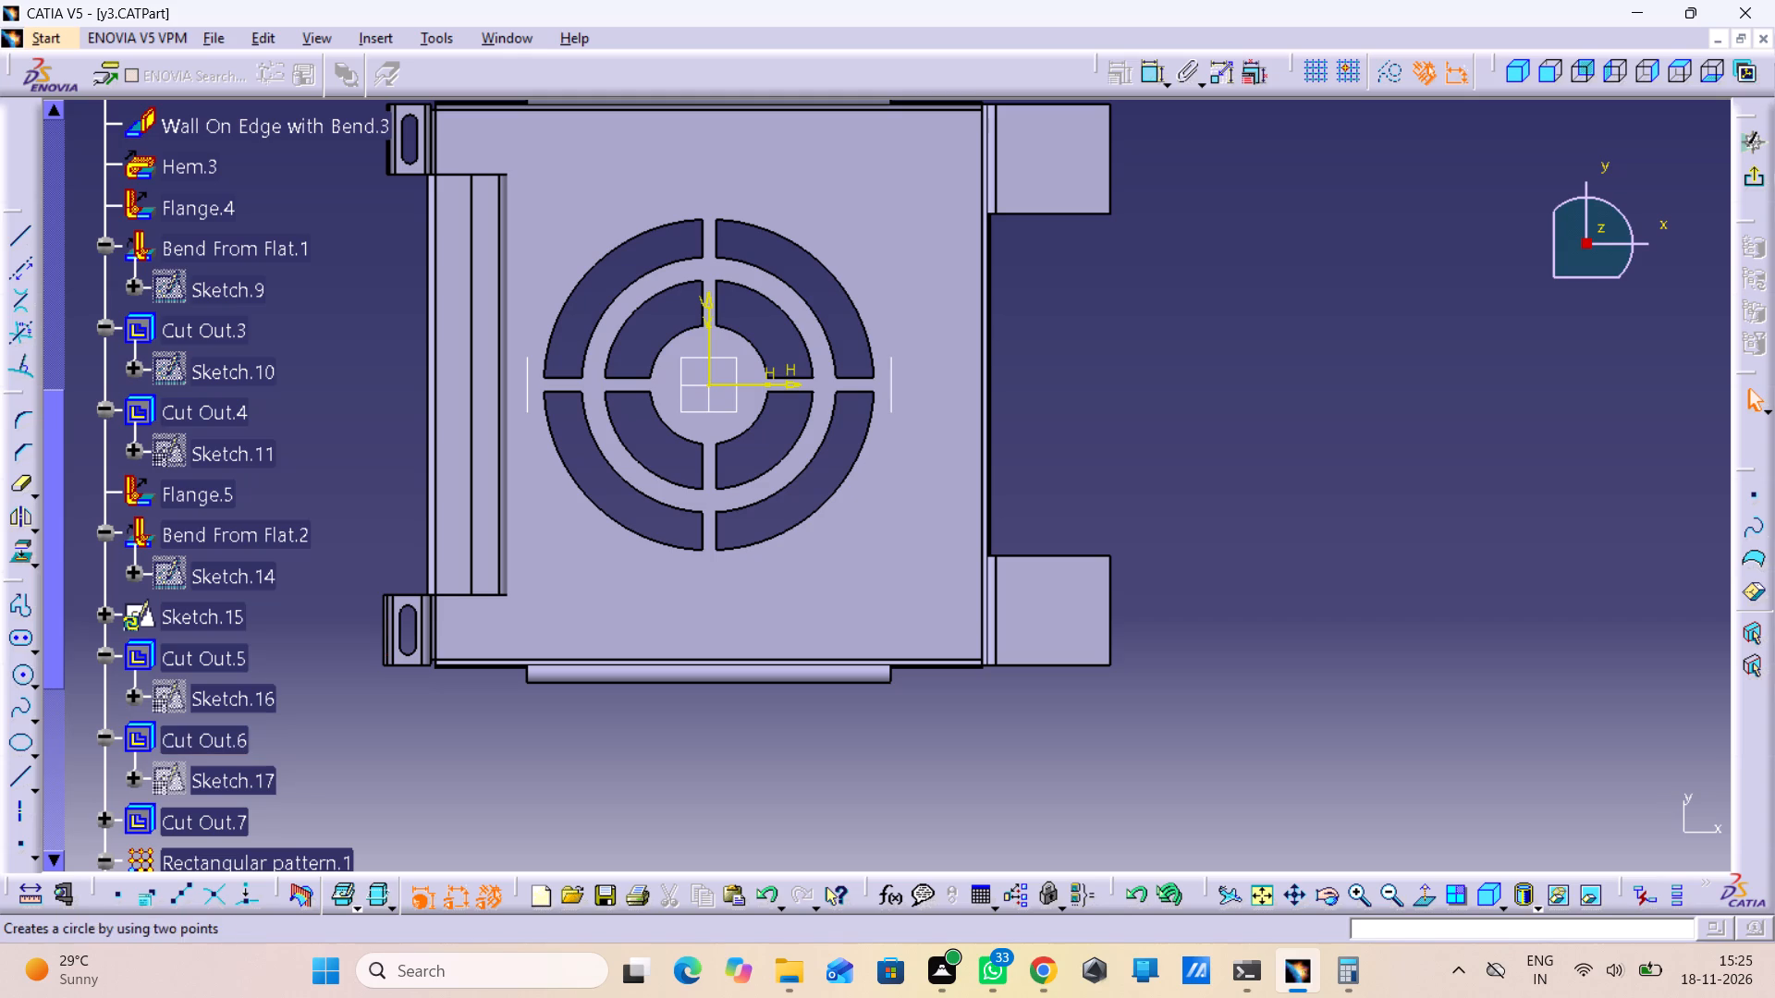
pyautogui.click(38, 647)
pyautogui.click(62, 665)
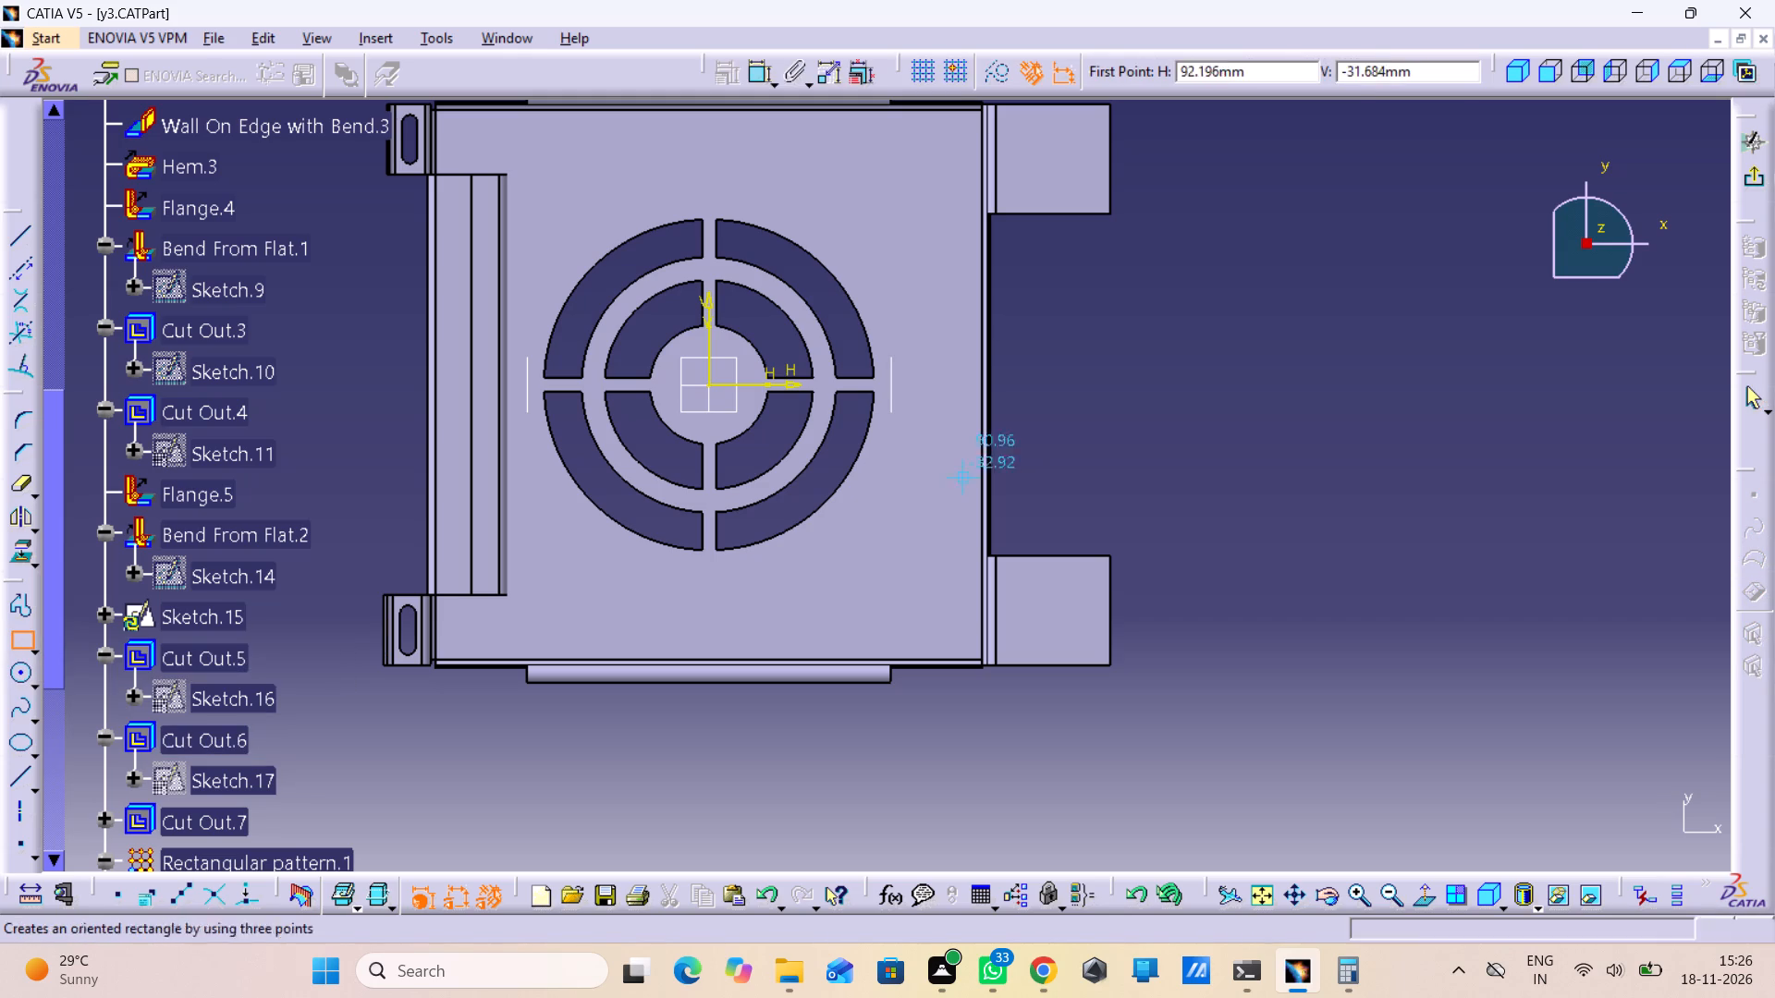
pyautogui.click(1049, 453)
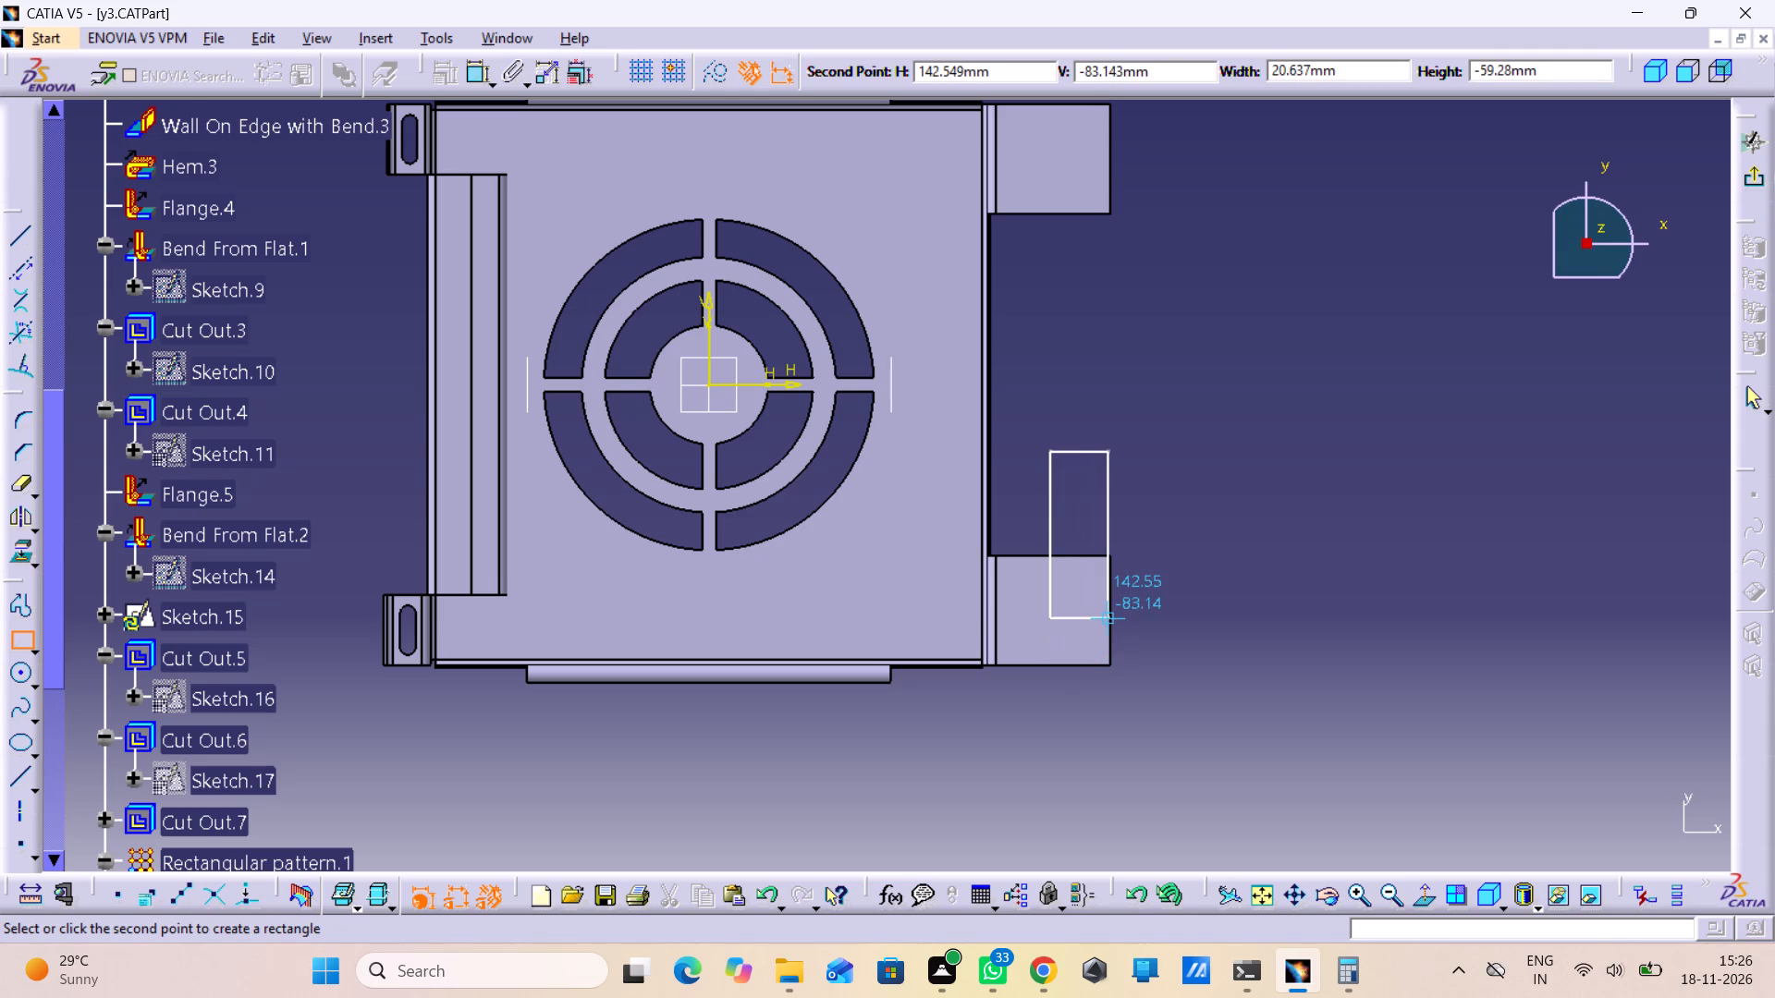
pyautogui.click(1131, 598)
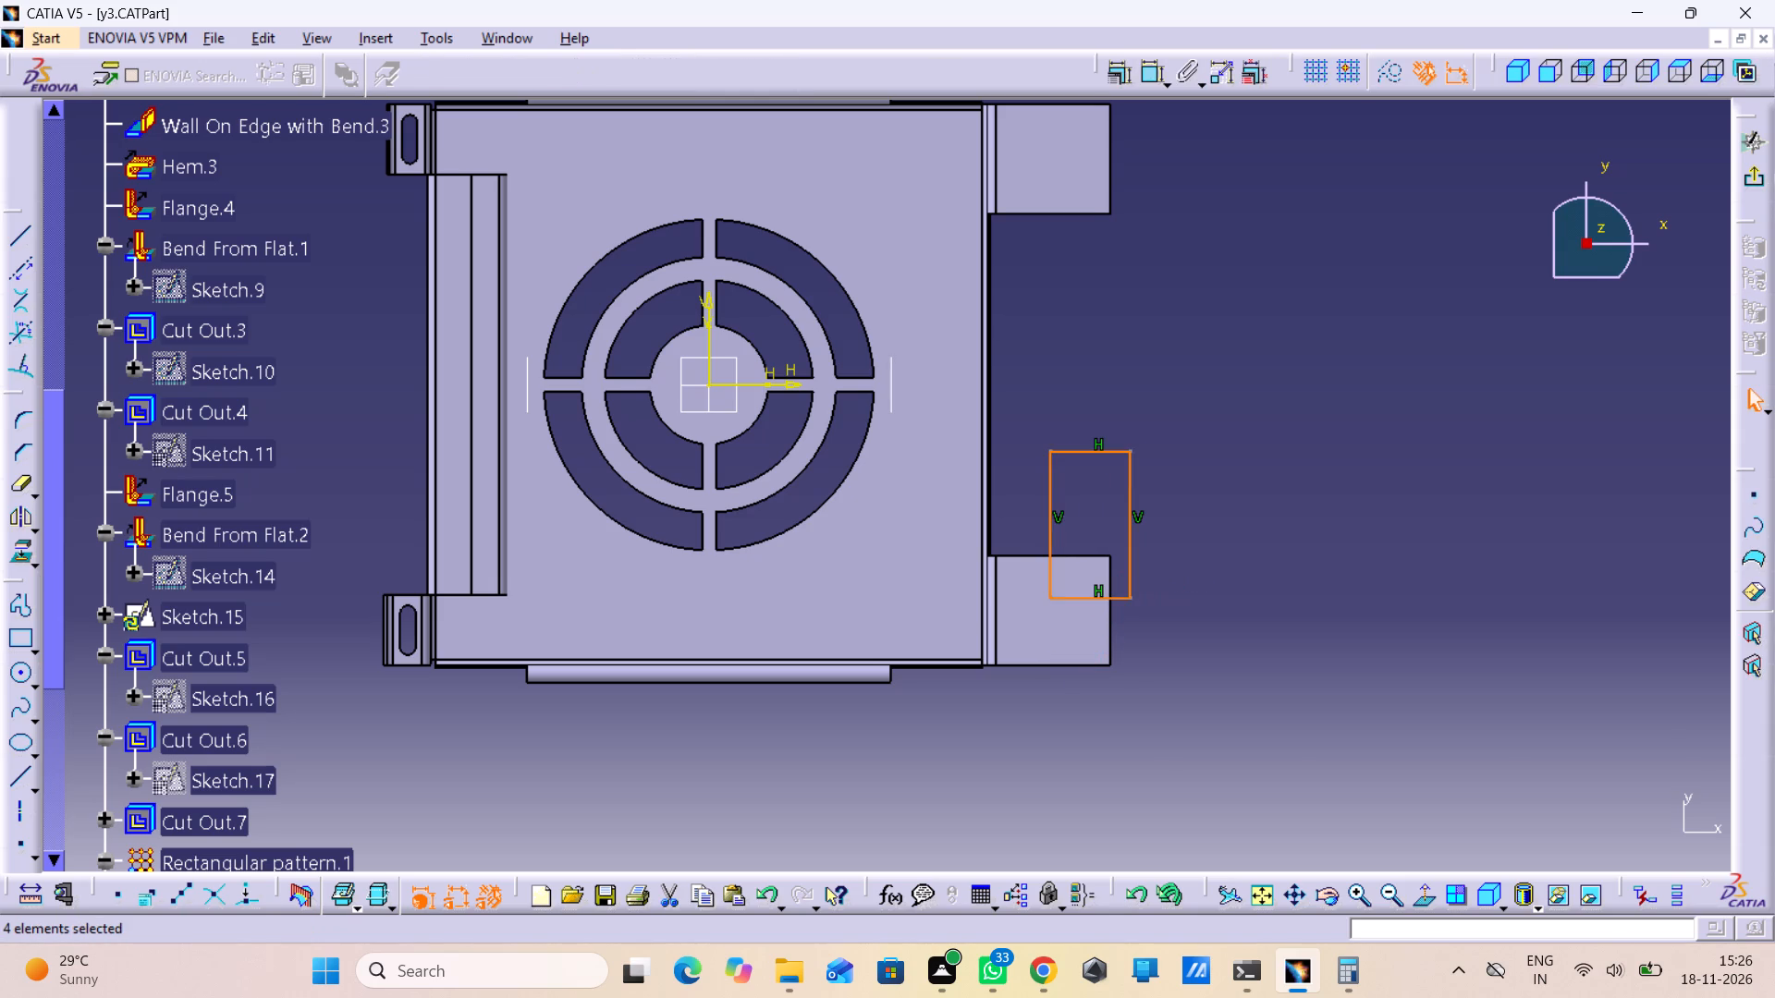
pyautogui.click(1161, 626)
# Make the rectangle's lower side coincident with the original tab's inner edge facing the mirrored tab.
pyautogui.click(1156, 80)
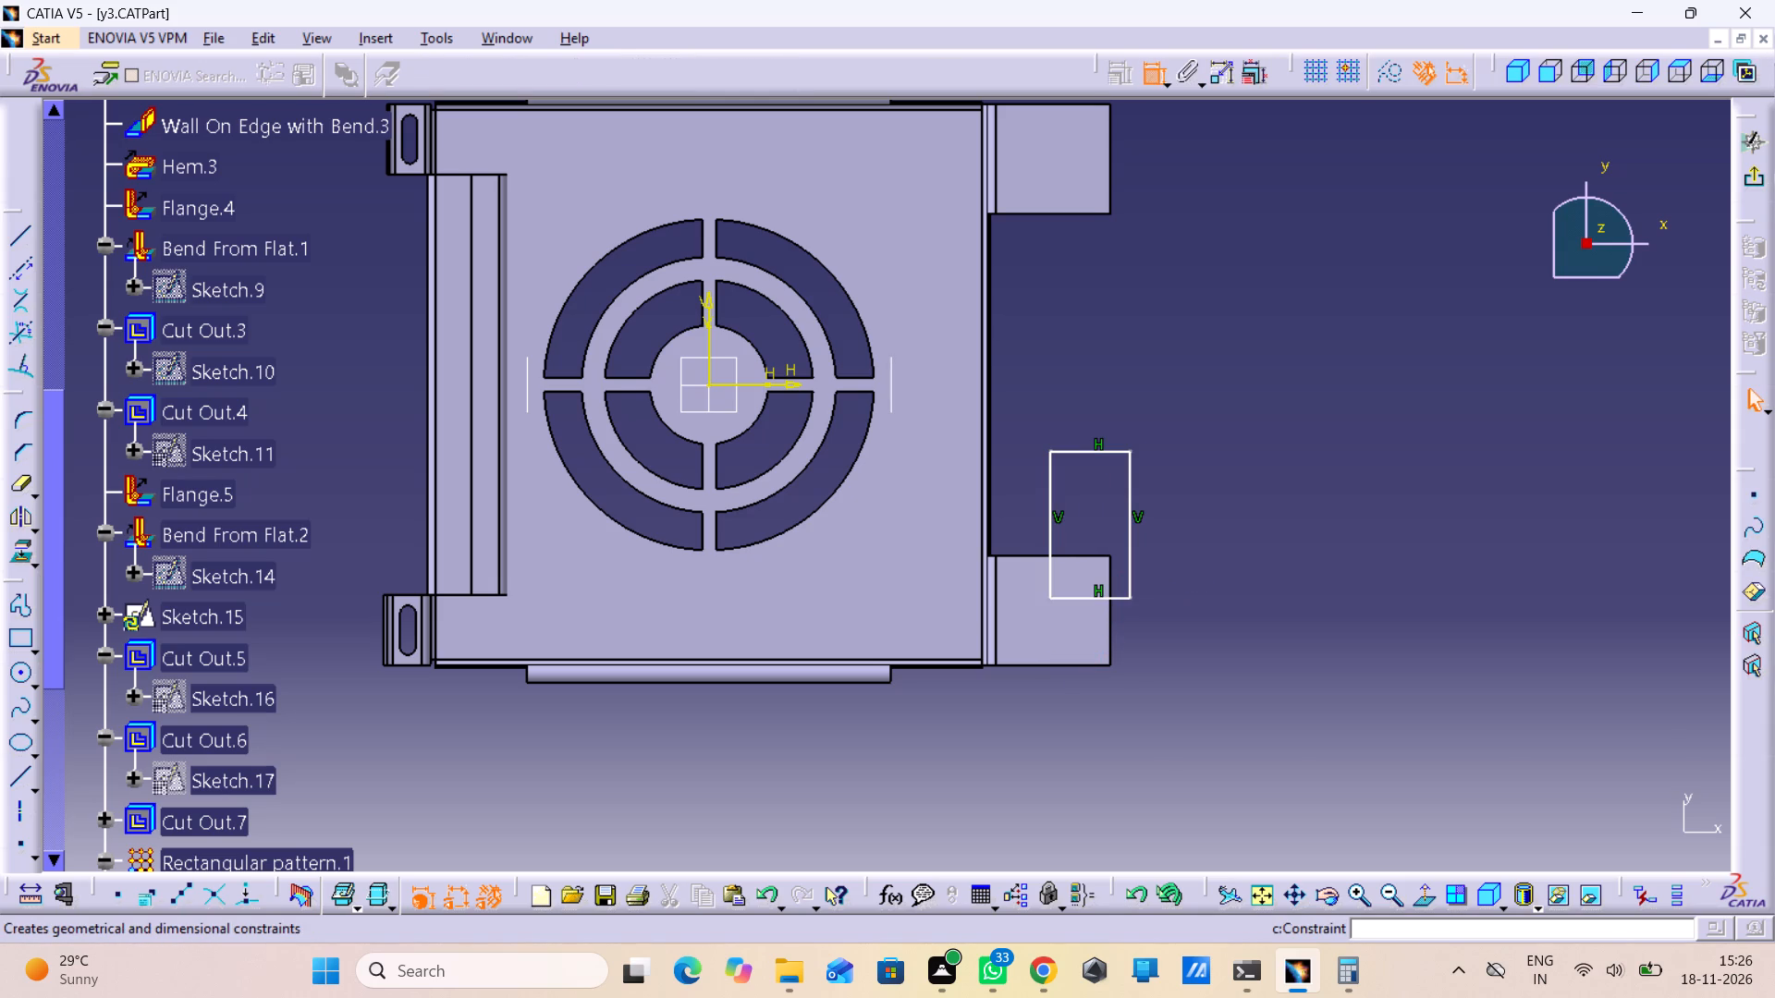
pyautogui.doubleClick(1156, 80)
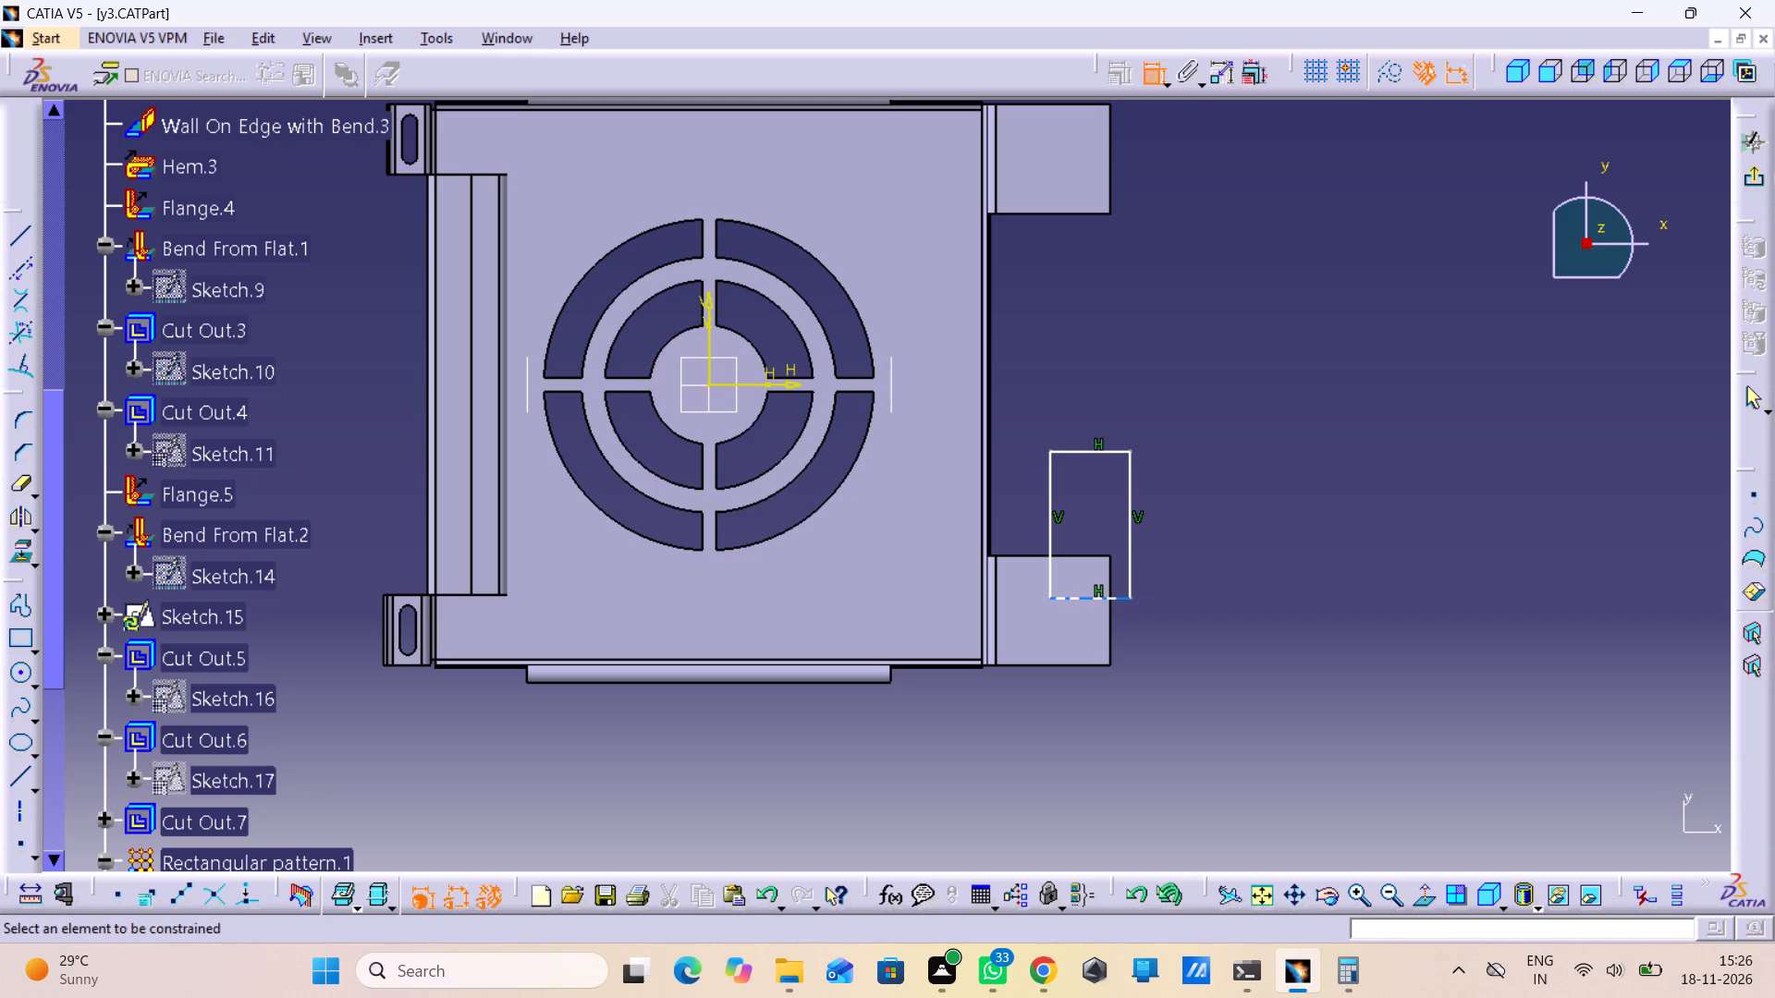
pyautogui.click(1083, 601)
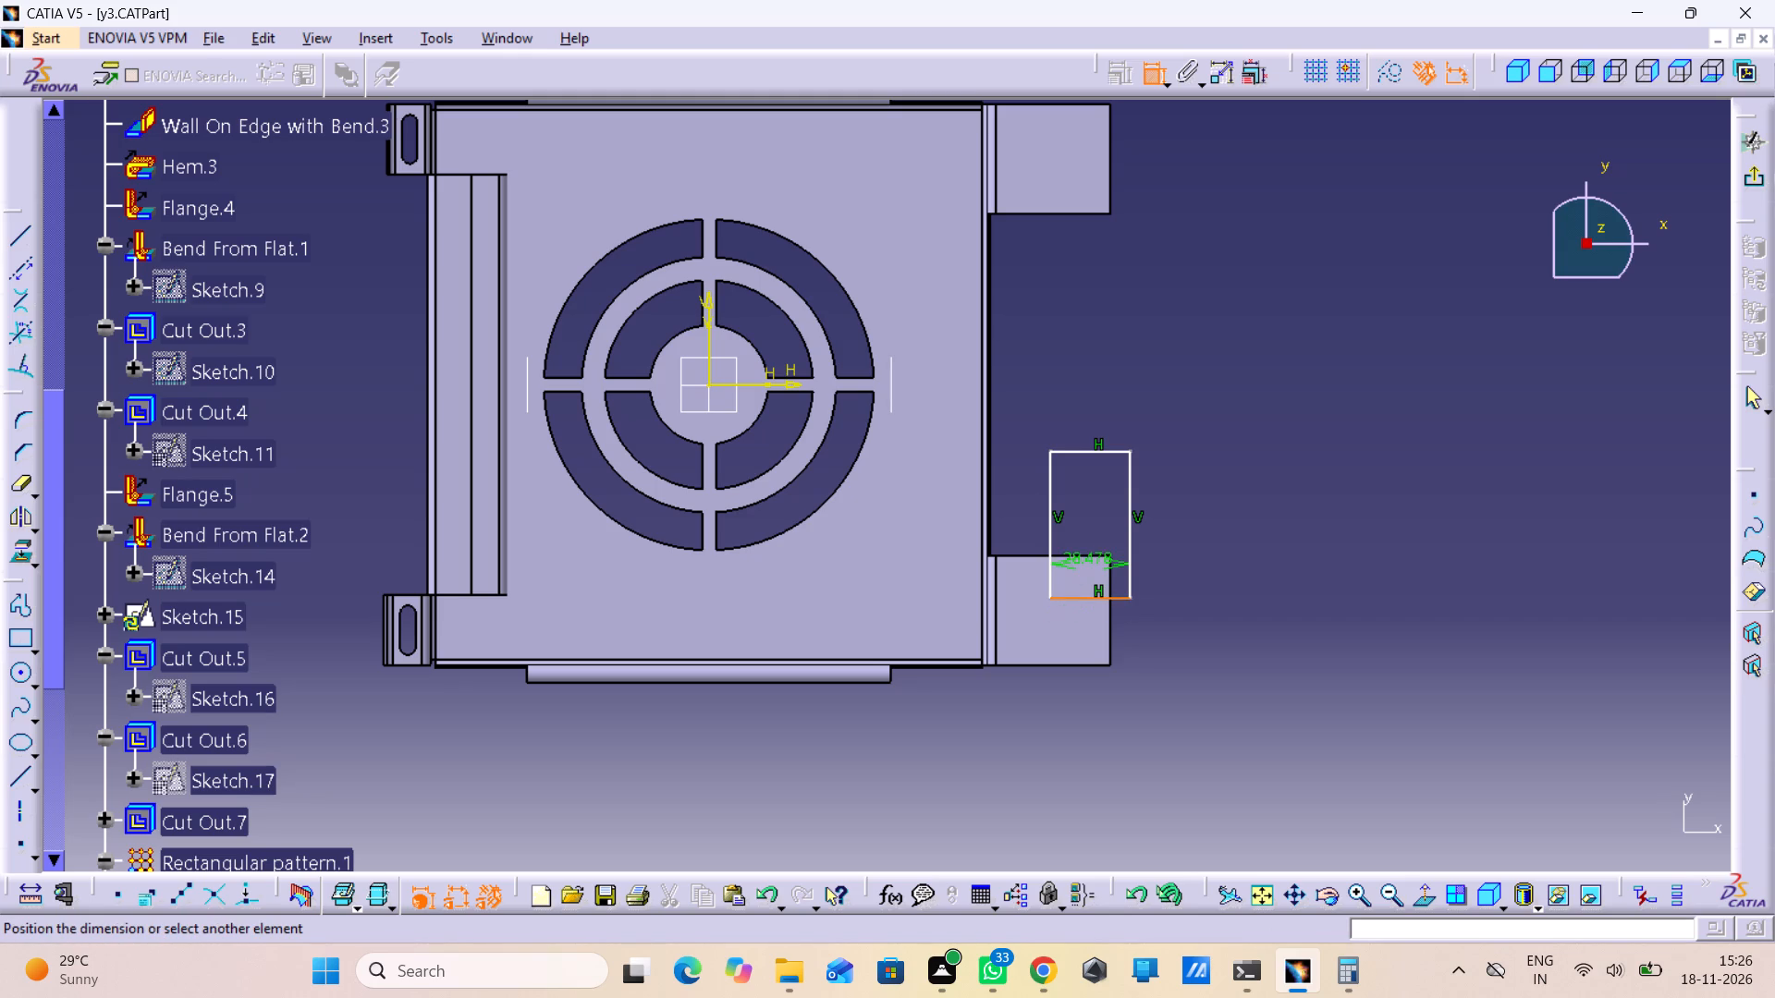
pyautogui.click(1085, 554)
pyautogui.rightClick(1193, 547)
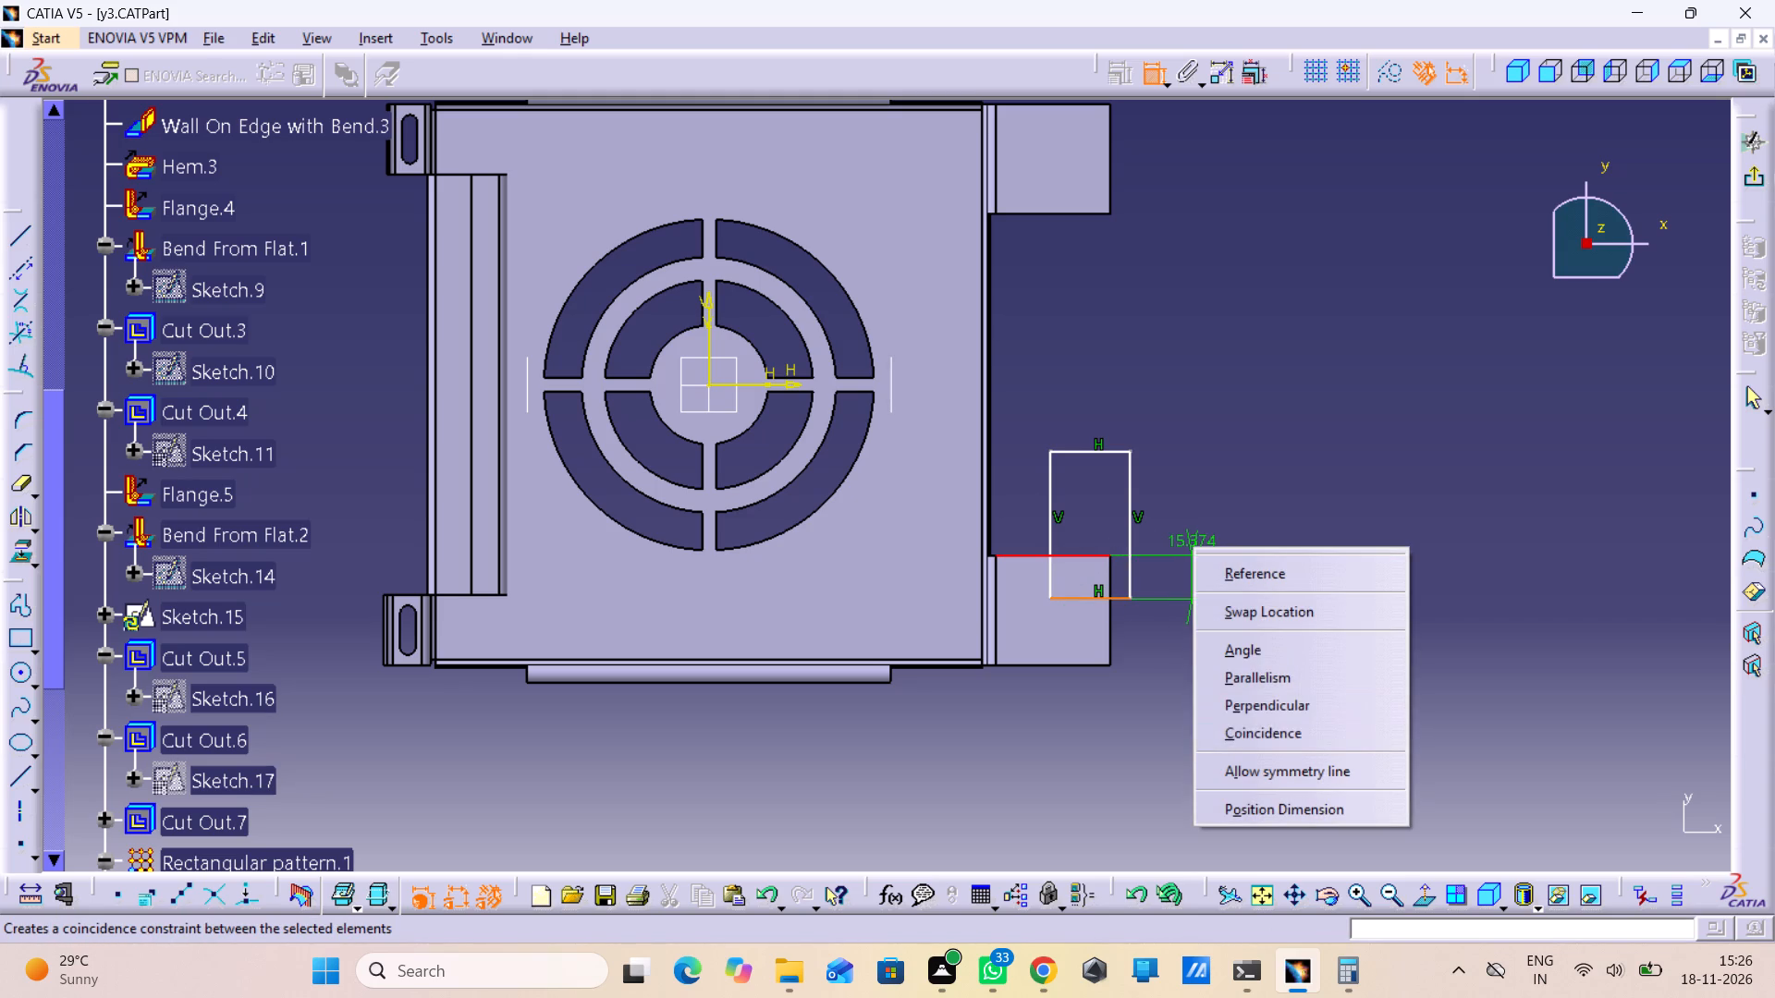
pyautogui.click(1294, 740)
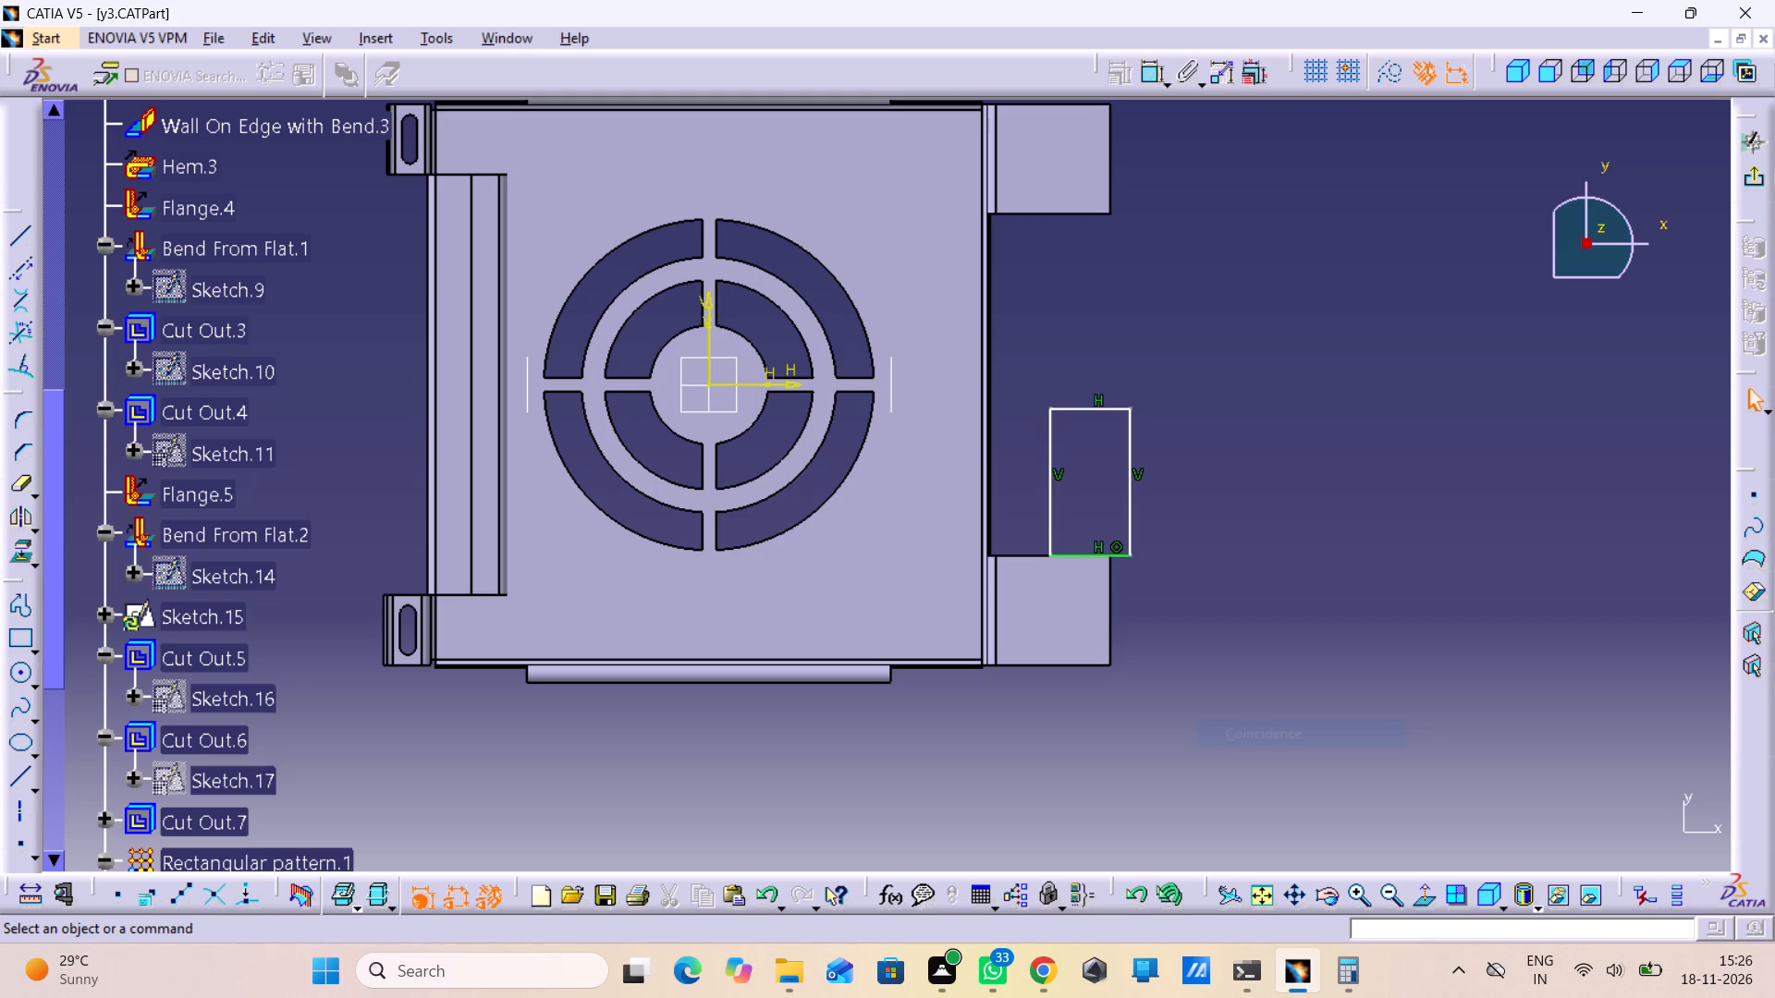
# Dimension the rectangle's vertical side and set its length to 45.67 mm.
pyautogui.click(1055, 484)
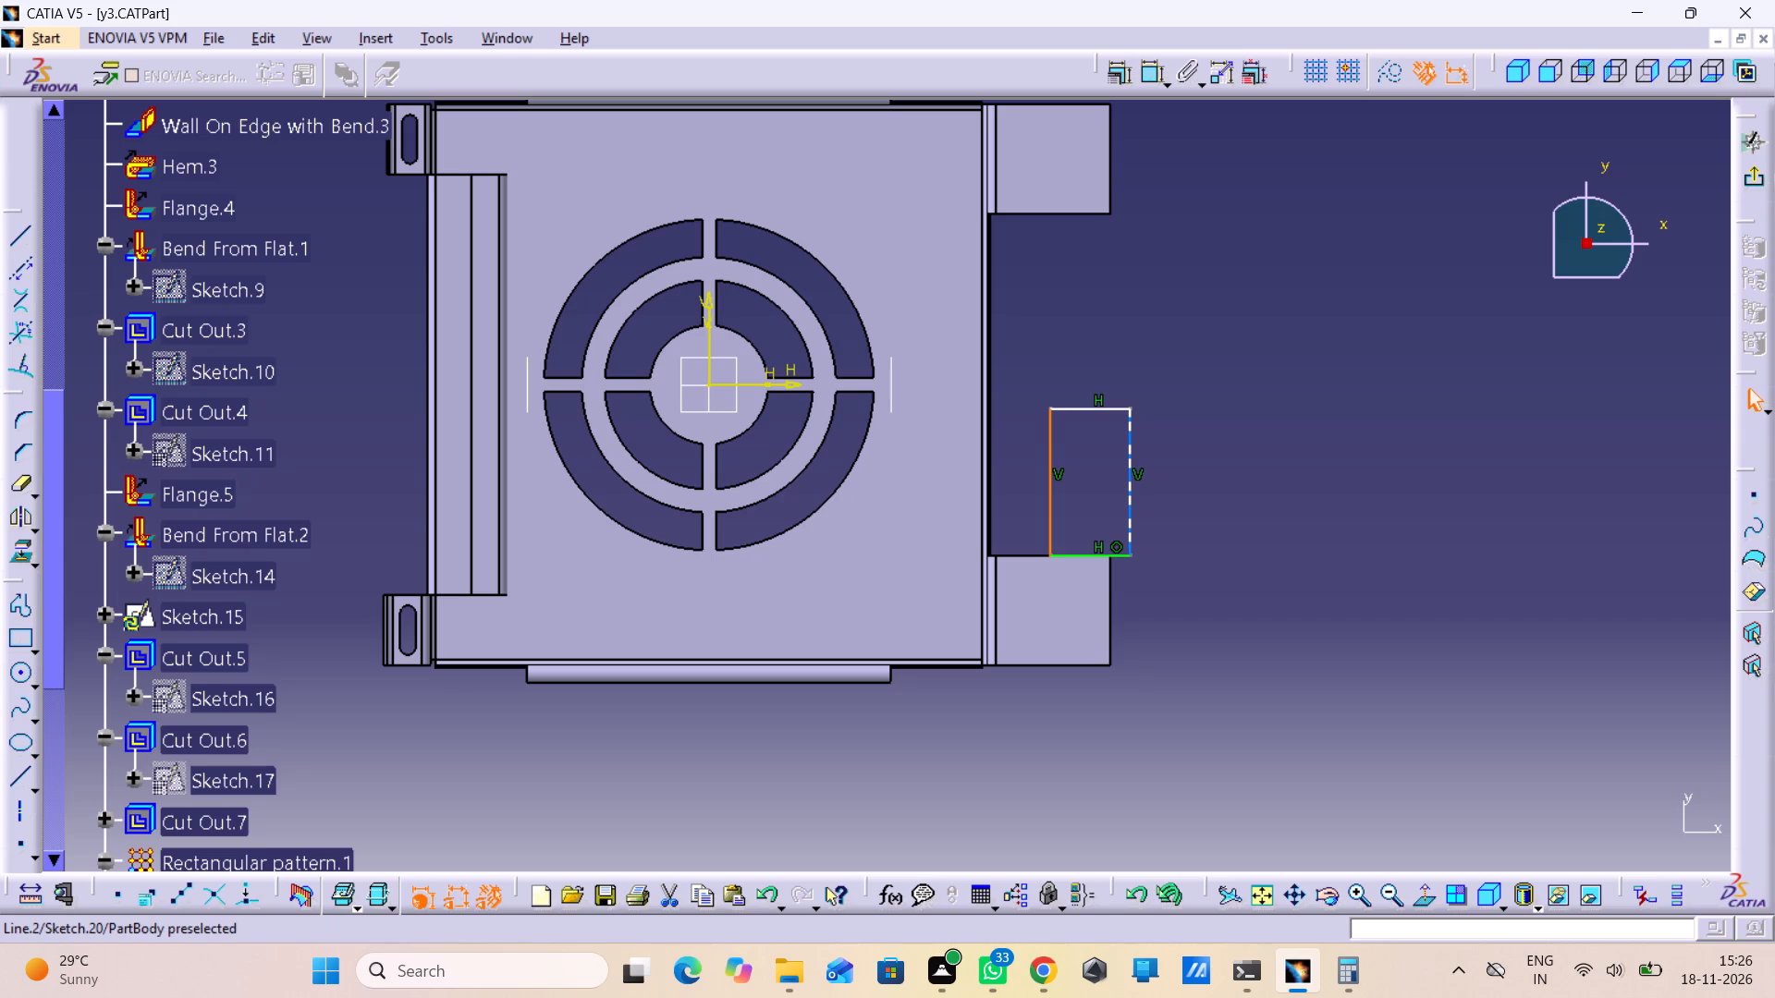
pyautogui.doubleClick(1149, 80)
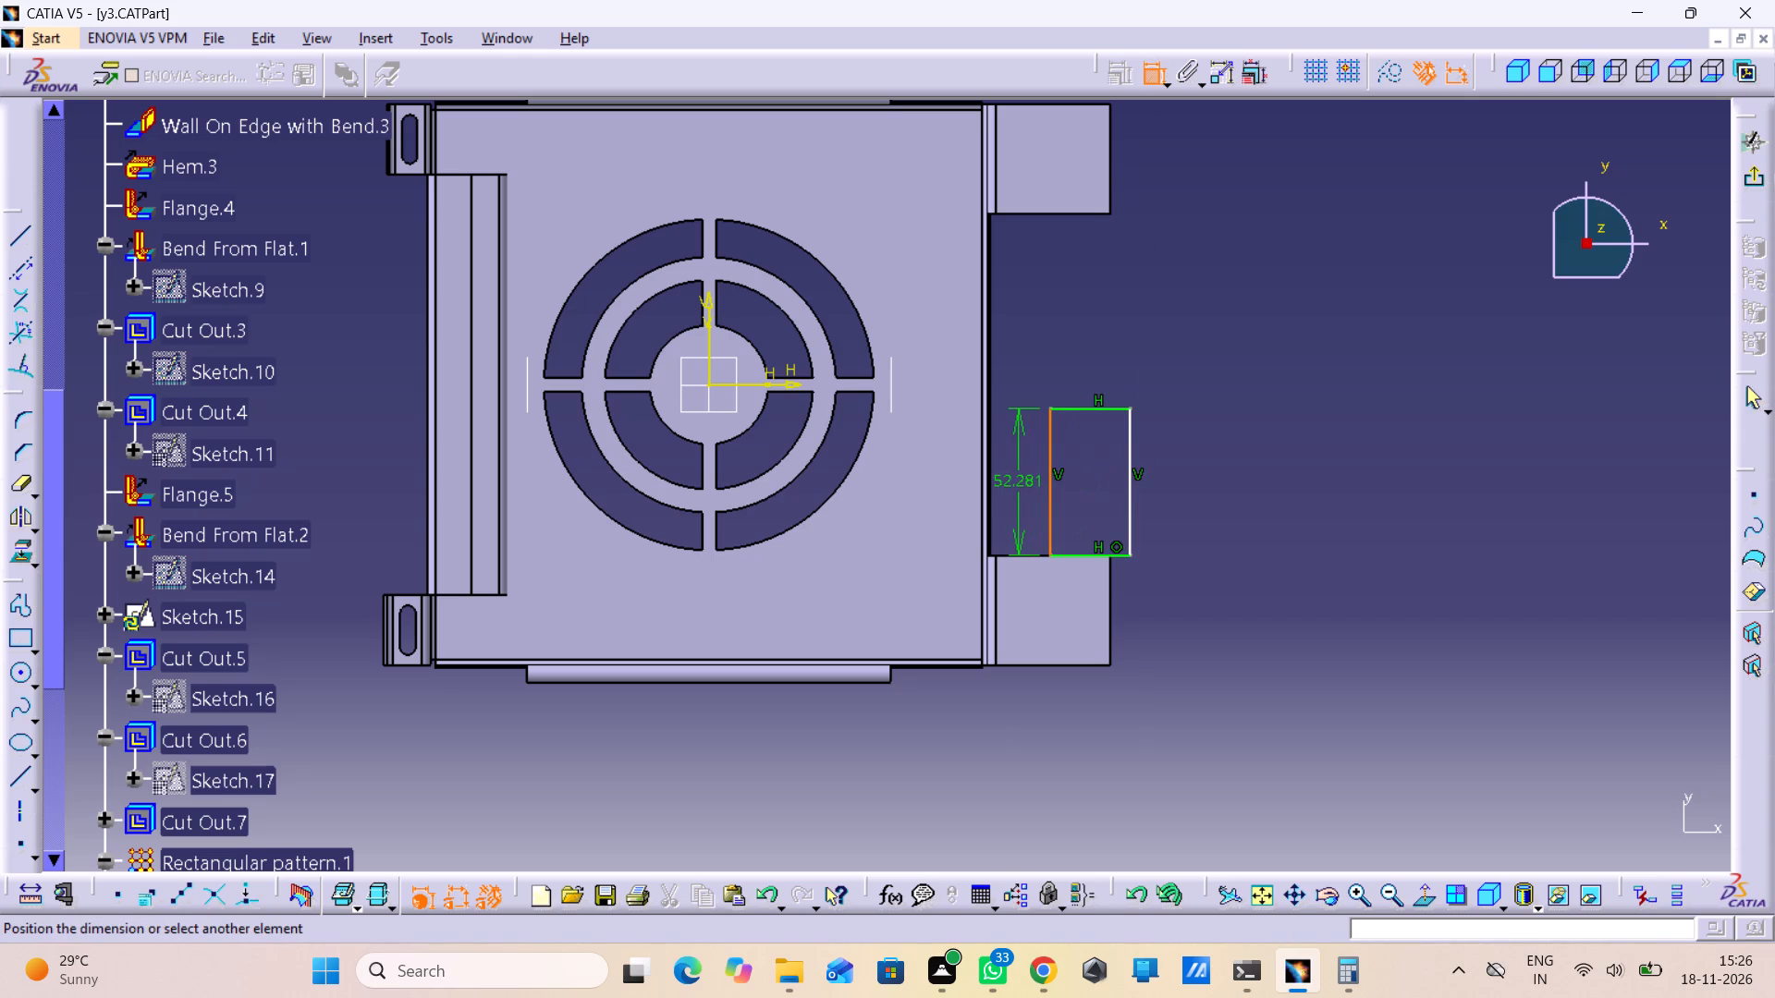
pyautogui.click(1020, 486)
pyautogui.doubleClick(1020, 486)
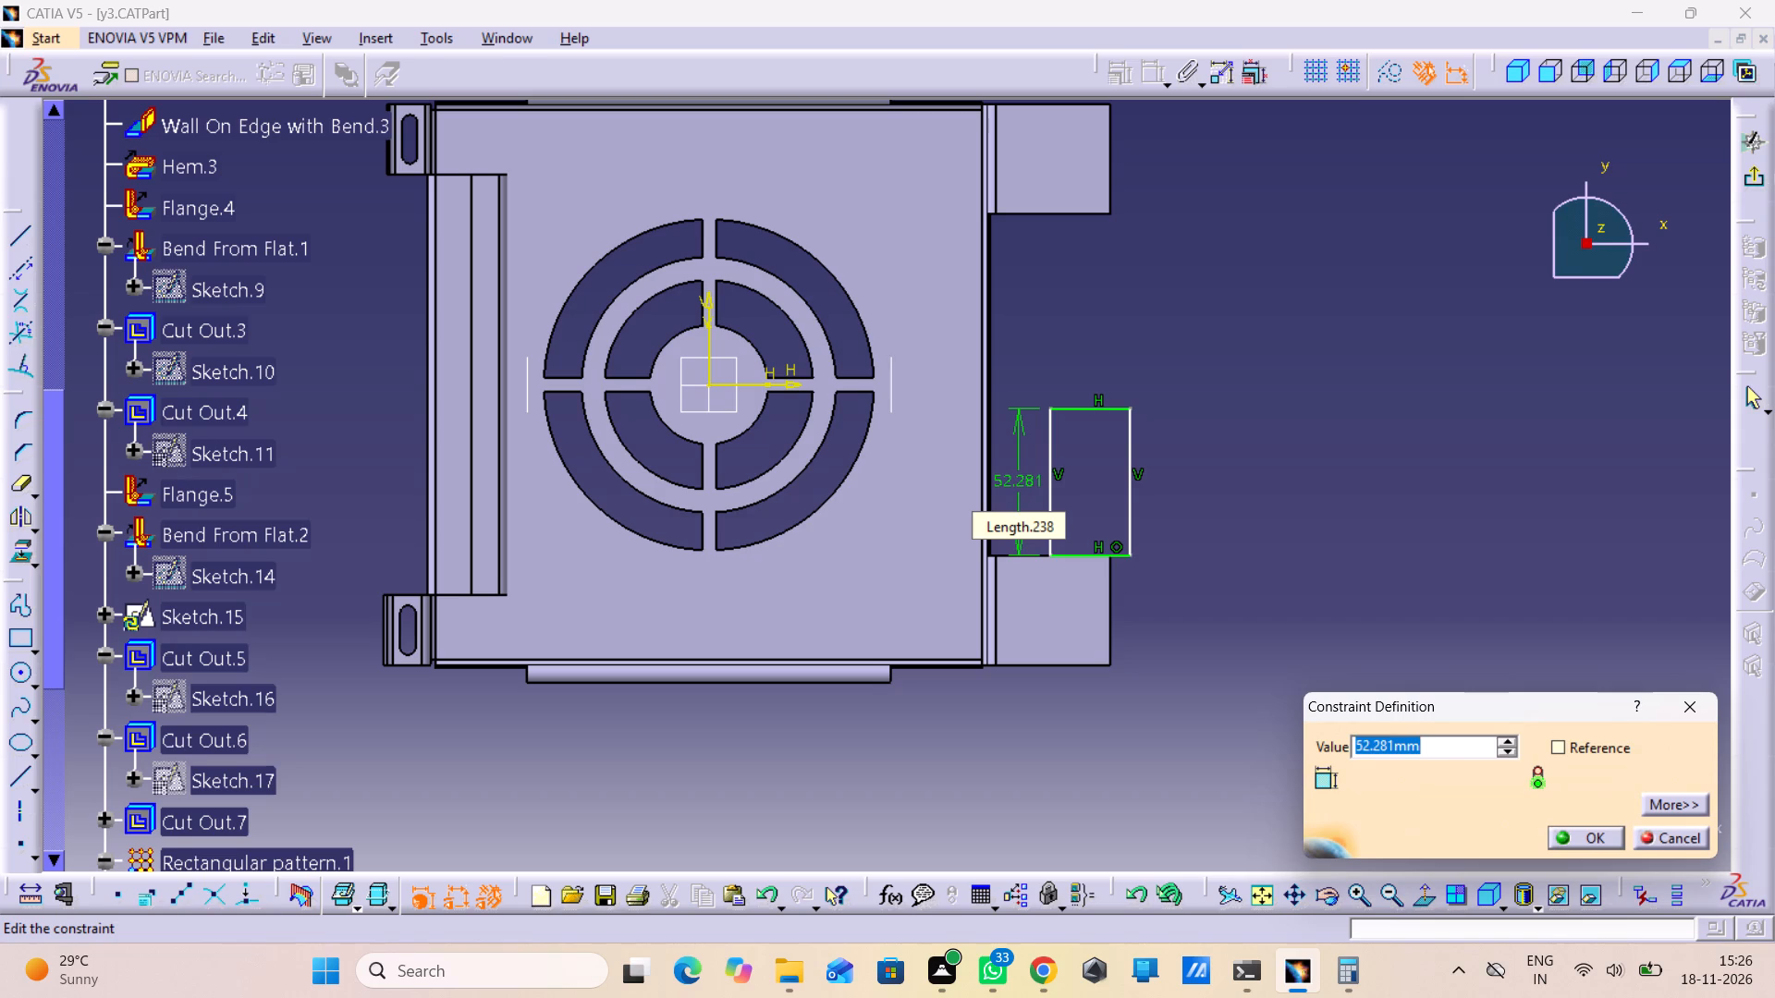
pyautogui.write('45')
pyautogui.write('.6')
pyautogui.press('7')
pyautogui.press('Return')
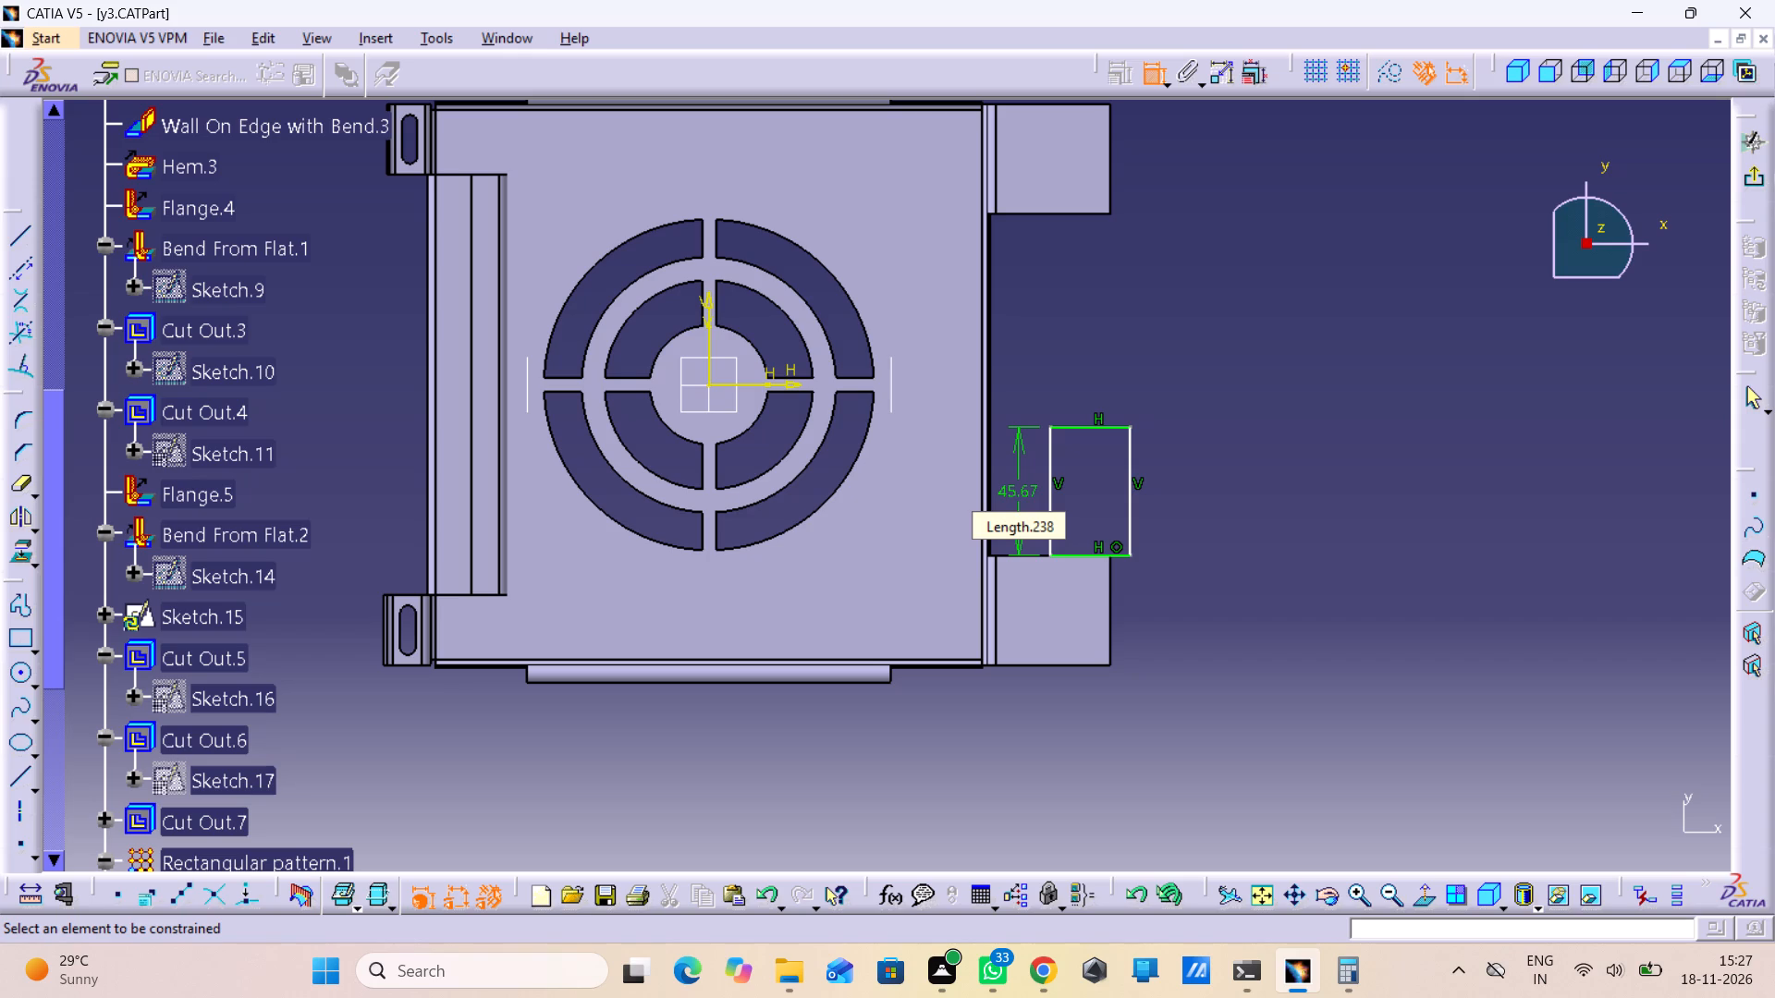
# Dimension the distance between the rectangle's two vertical sides and set the width to 30.78 mm.
pyautogui.click(1053, 458)
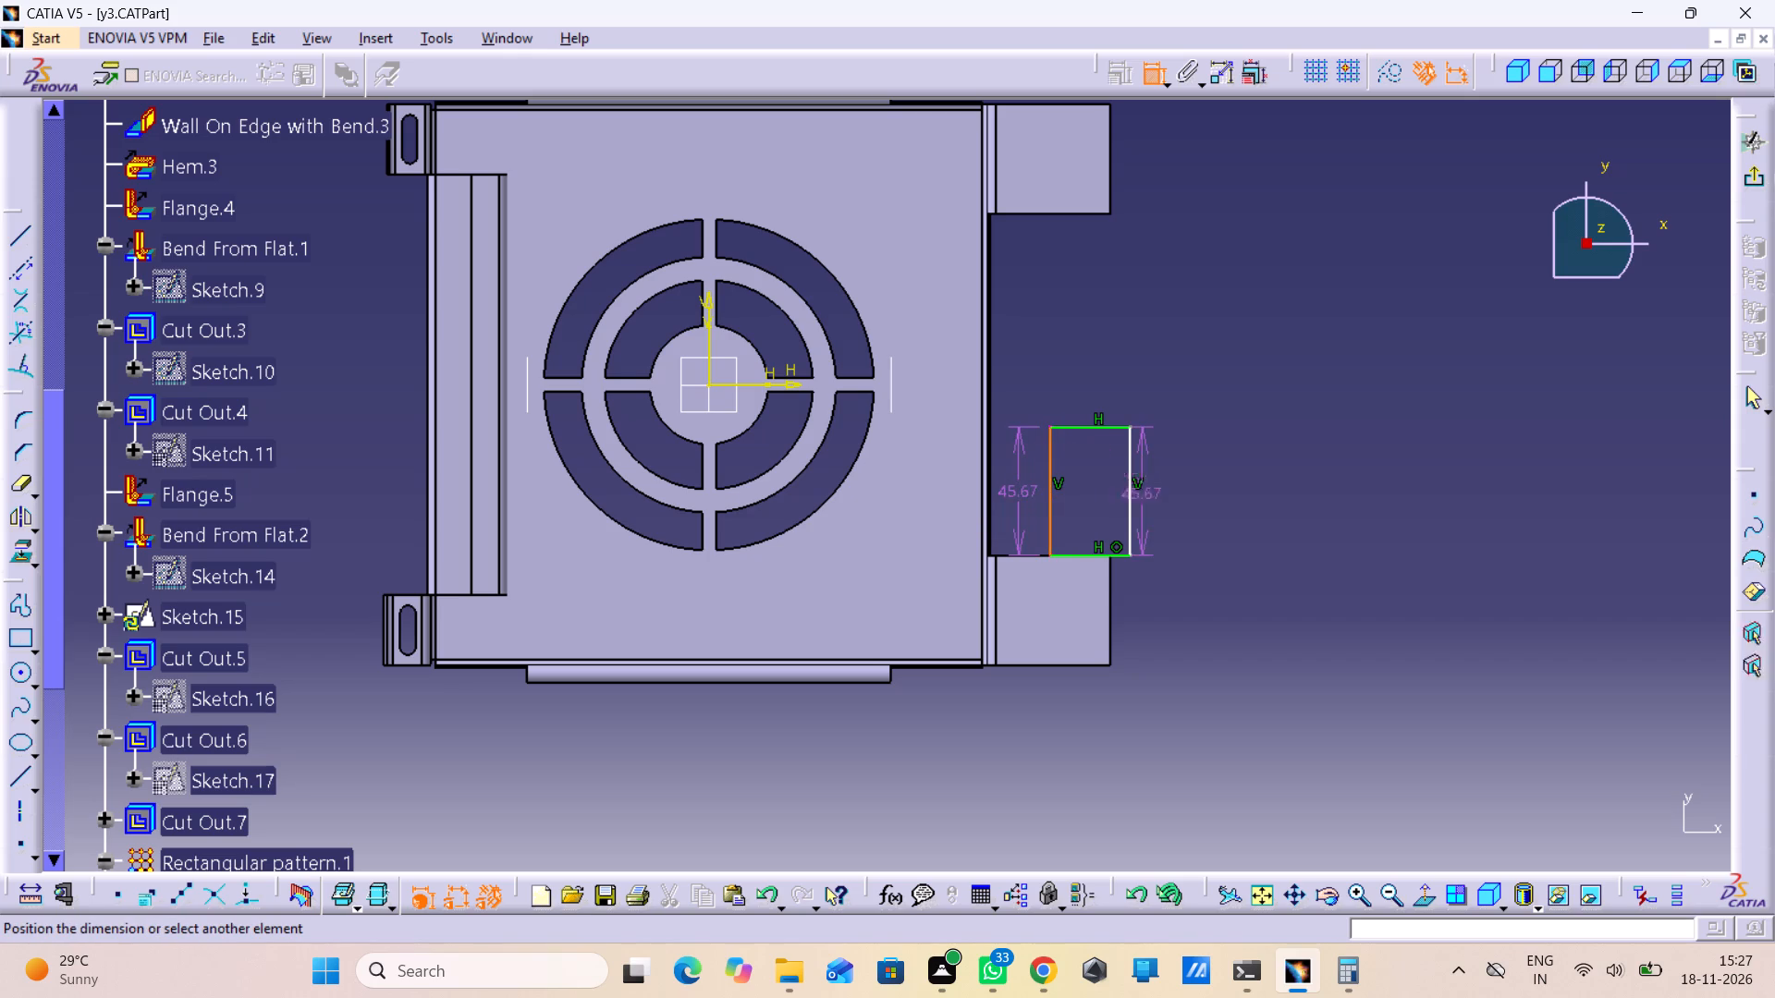
pyautogui.click(1130, 529)
pyautogui.click(1183, 350)
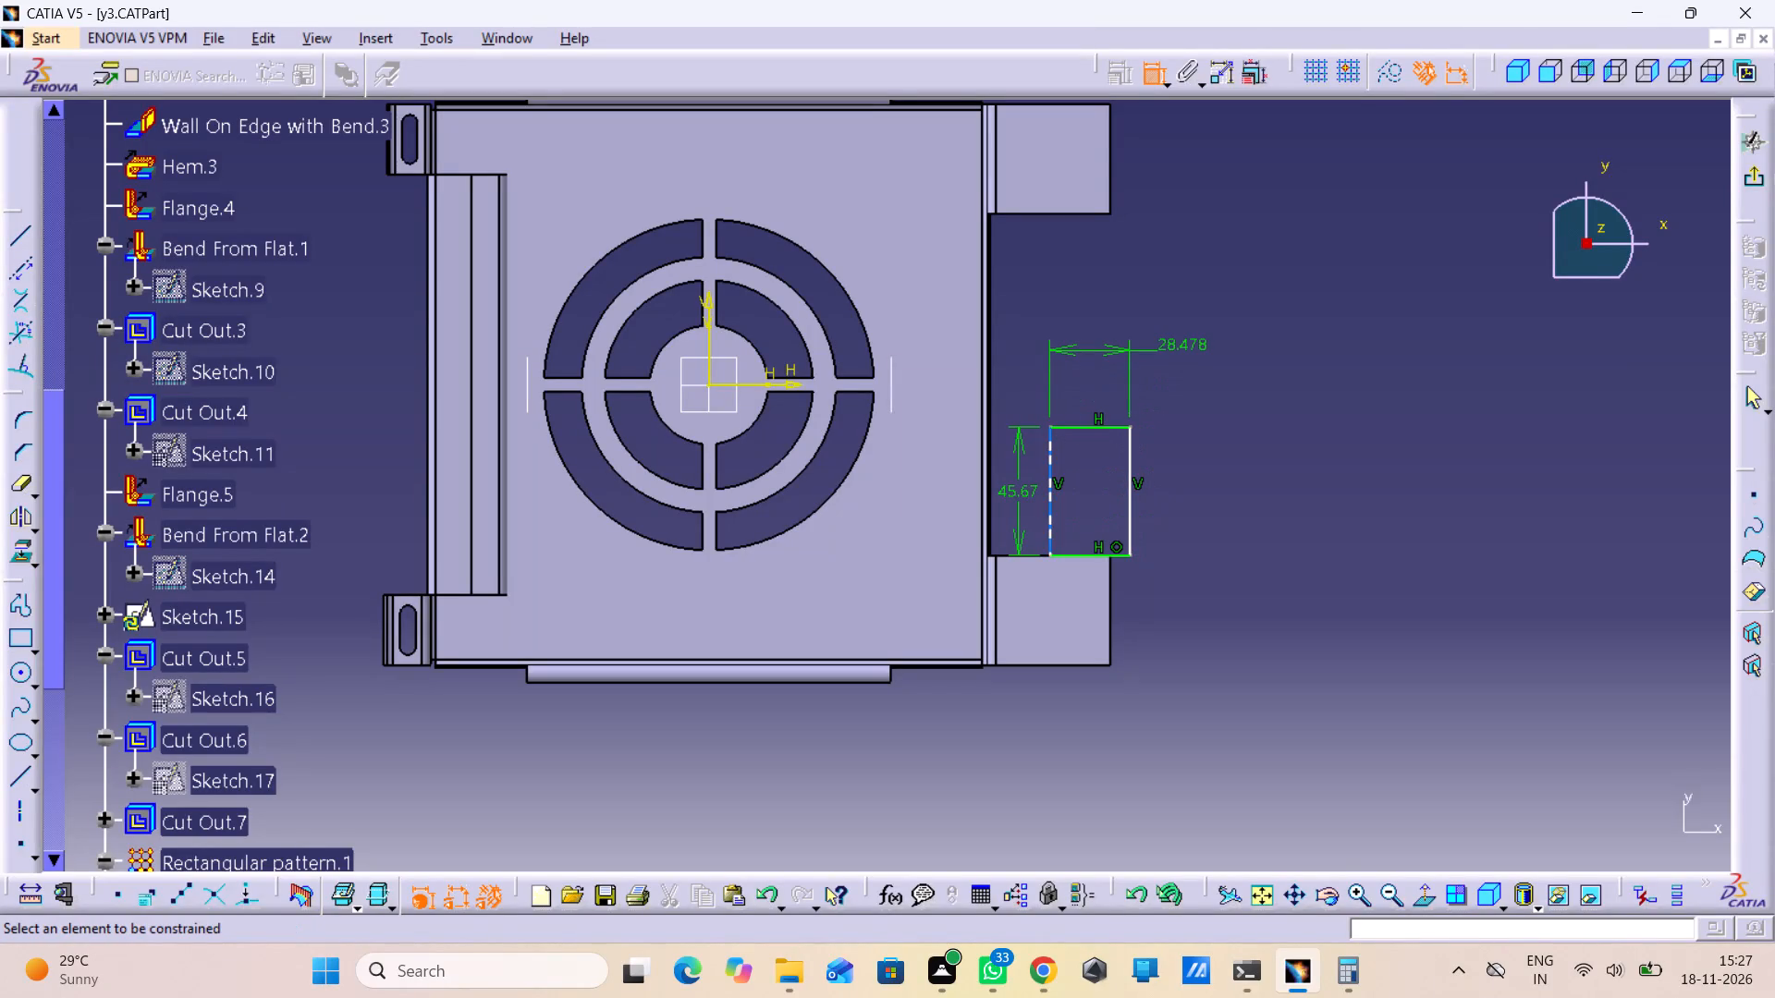
pyautogui.doubleClick(1181, 343)
pyautogui.write('3.72')
pyautogui.press('BackSpace')
pyautogui.press('8')
pyautogui.press('Return')
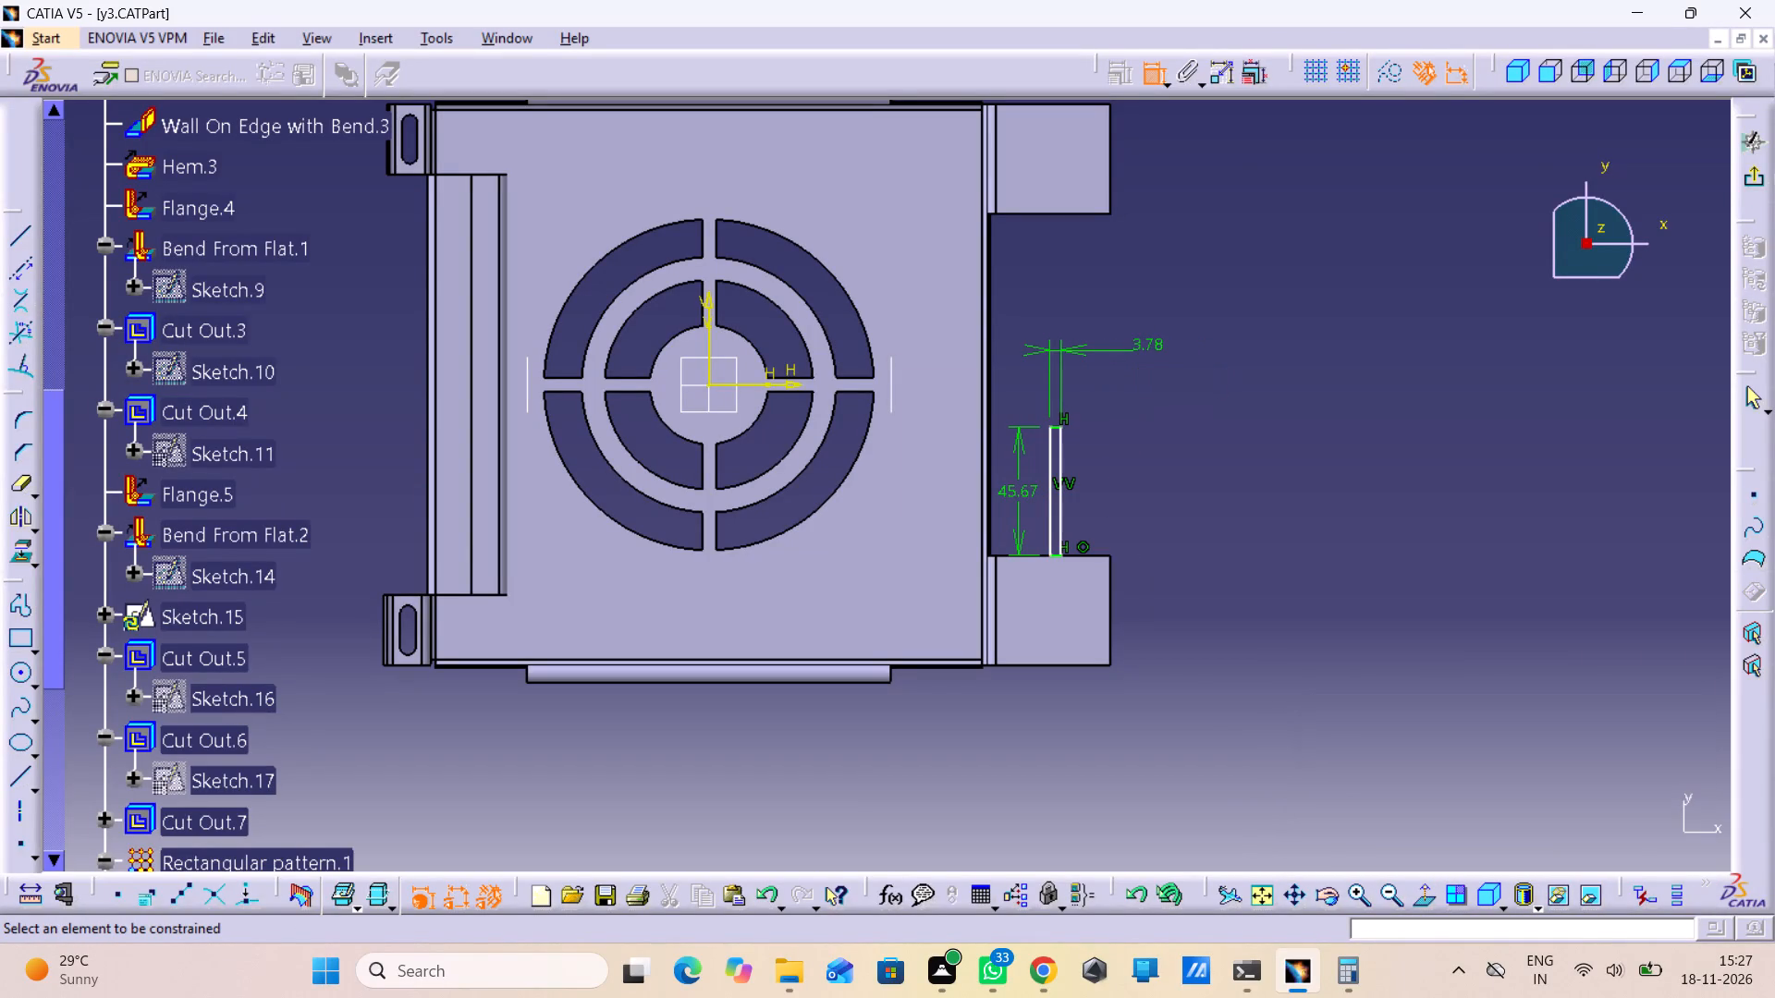
pyautogui.doubleClick(1148, 350)
pyautogui.write('30.78')
pyautogui.press('Return')
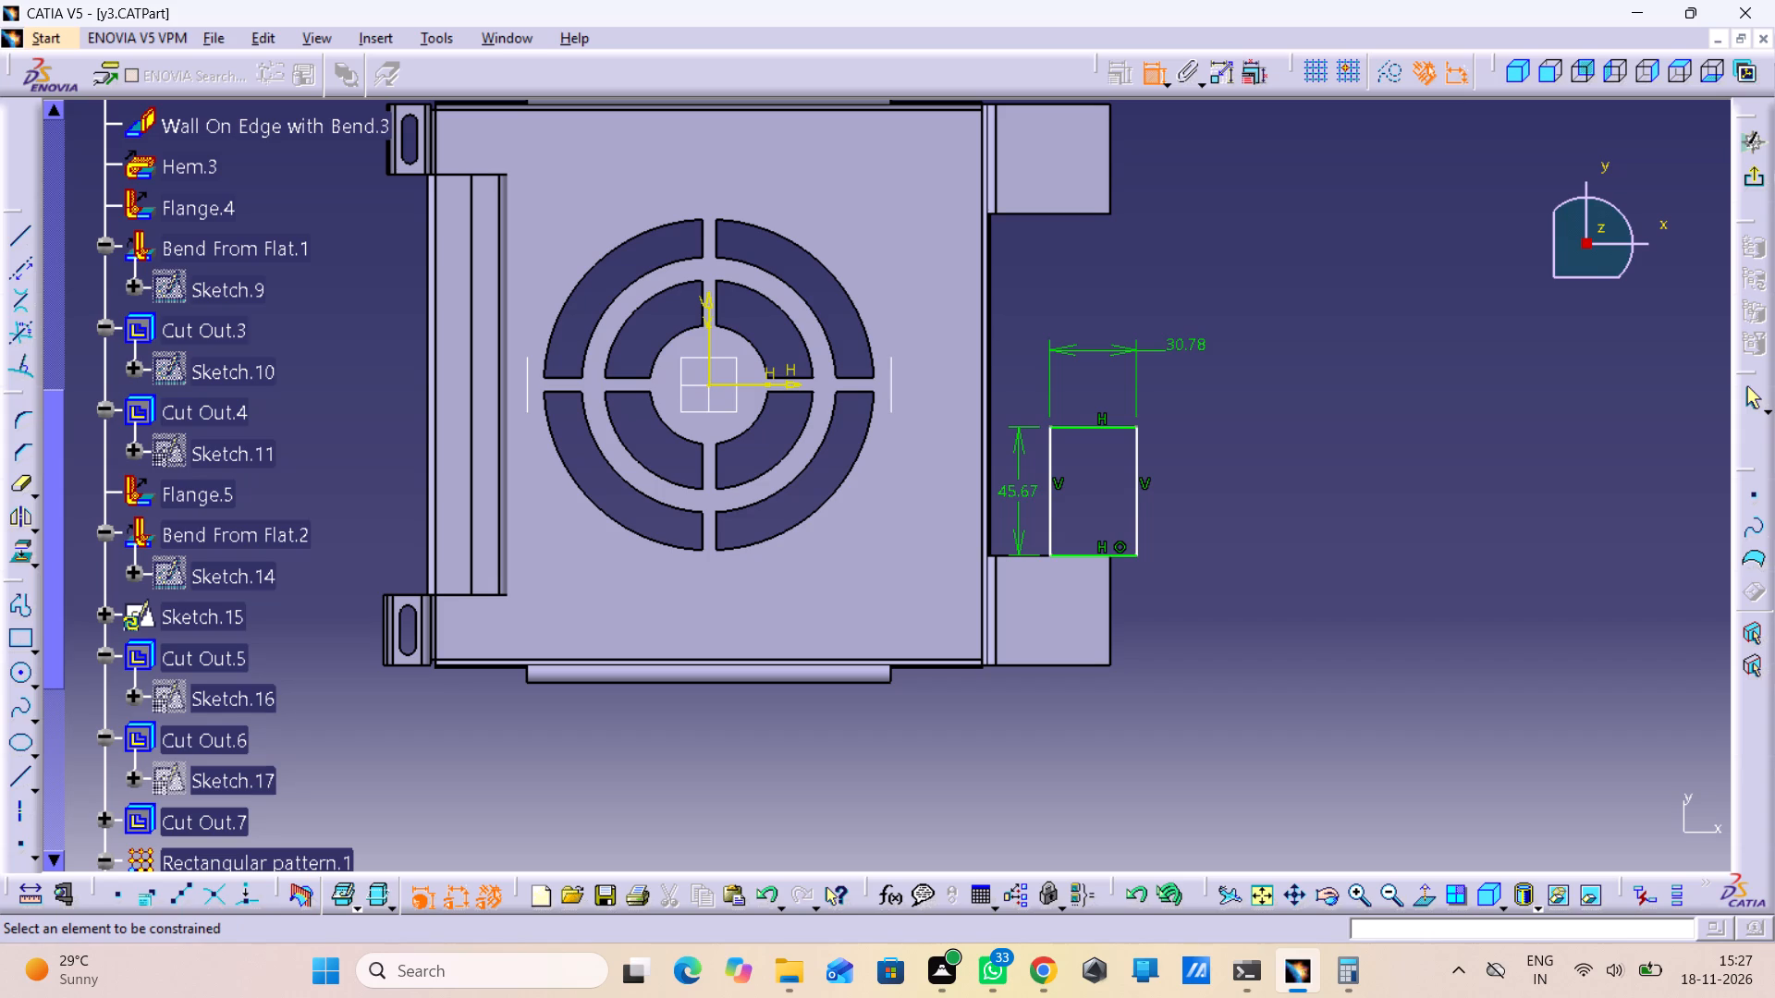
# Dimension the offset between the tab's outer edge and the rectangle's outer vertical side and set it to 9.42 mm.
pyautogui.click(1108, 594)
pyautogui.click(1135, 531)
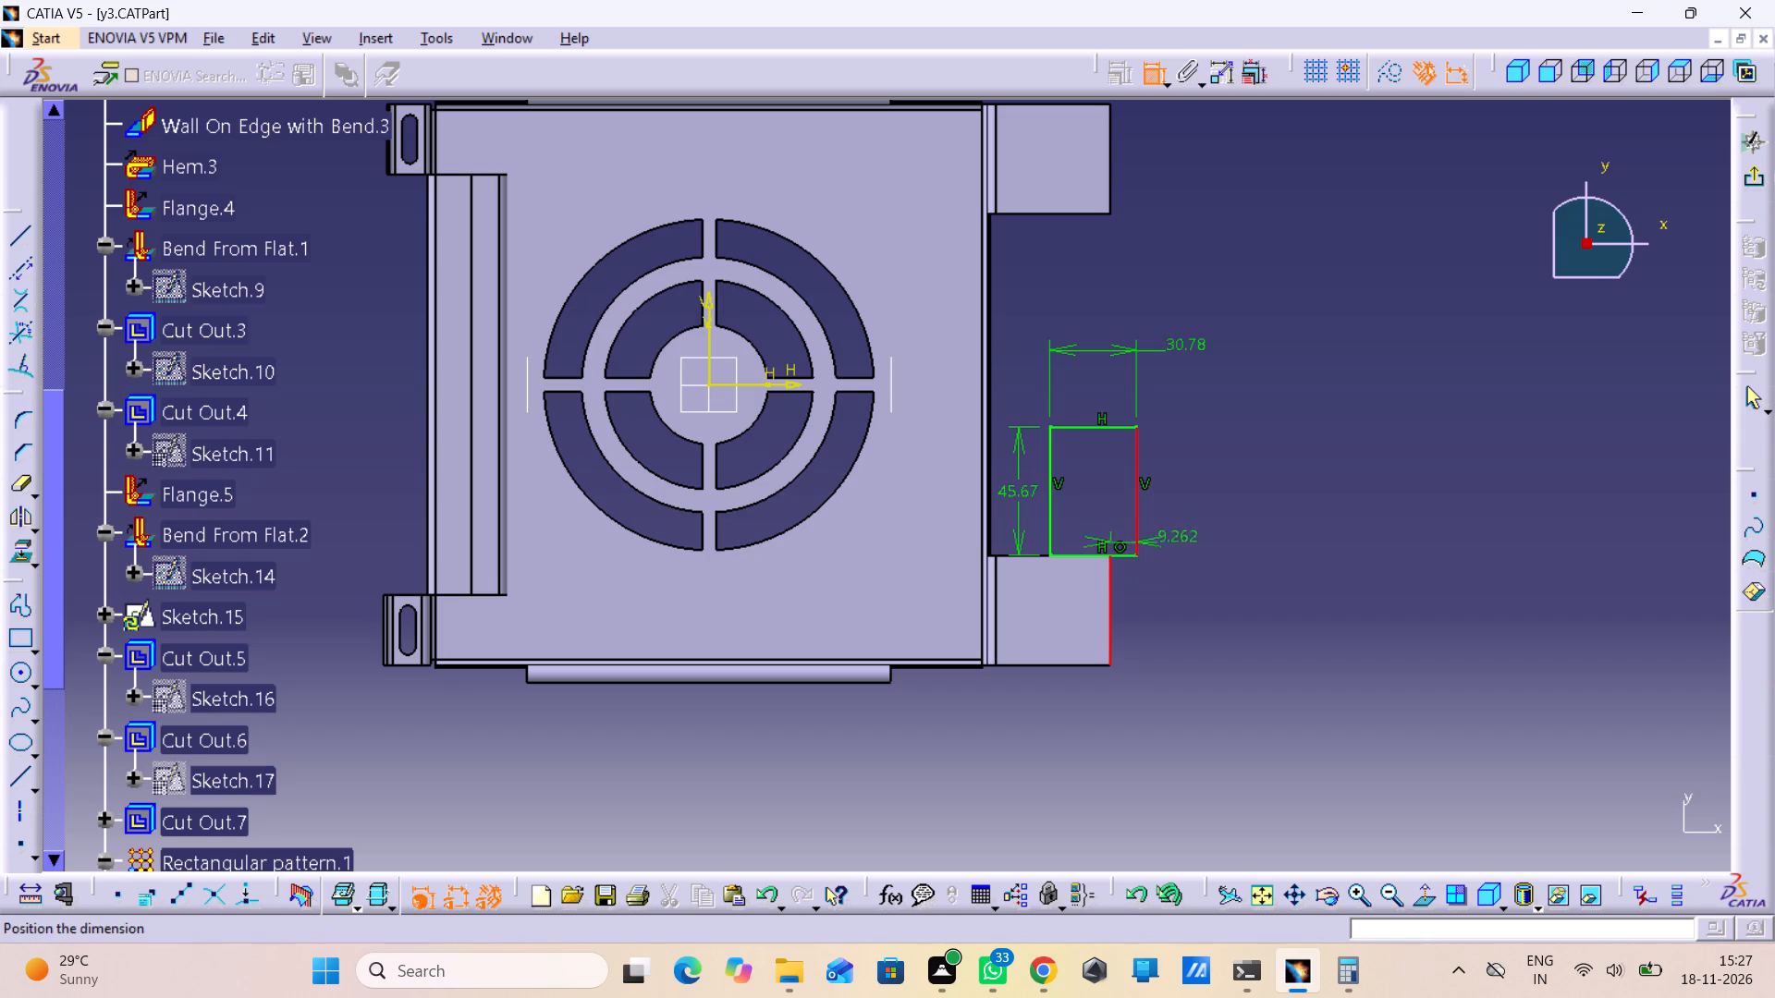
pyautogui.click(1235, 612)
pyautogui.click(1260, 604)
pyautogui.doubleClick(1243, 608)
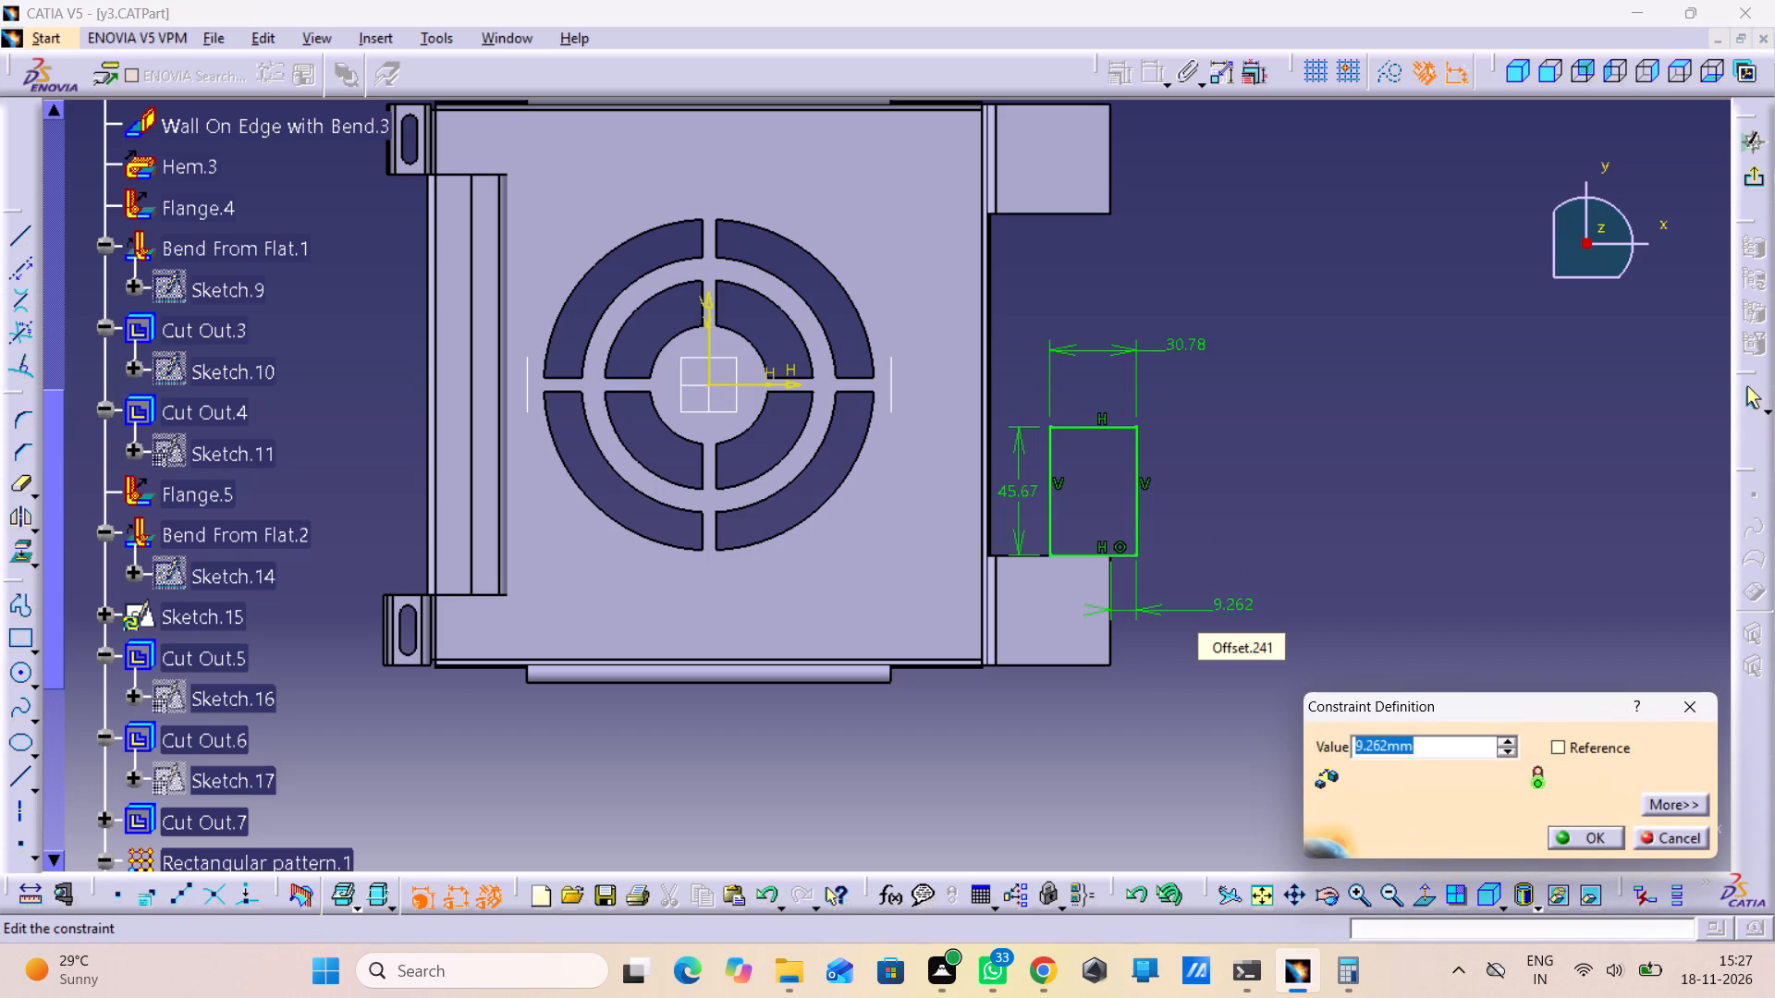
pyautogui.write('9.42')
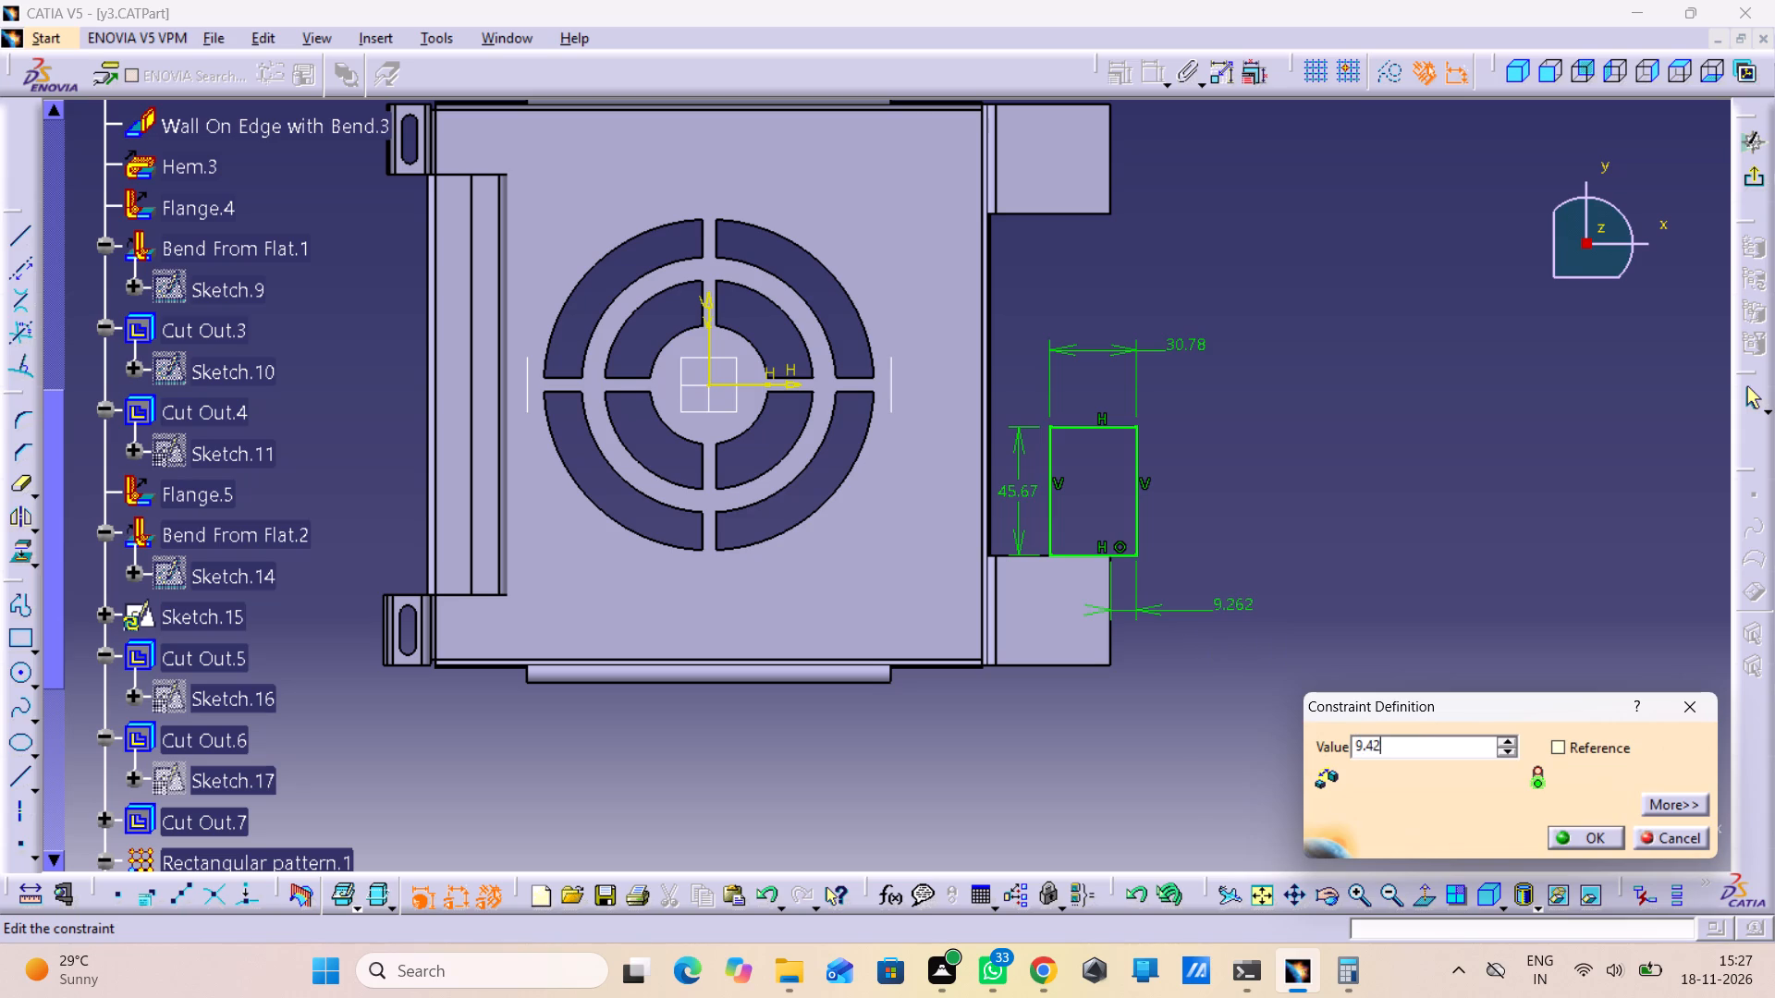
pyautogui.click(1578, 831)
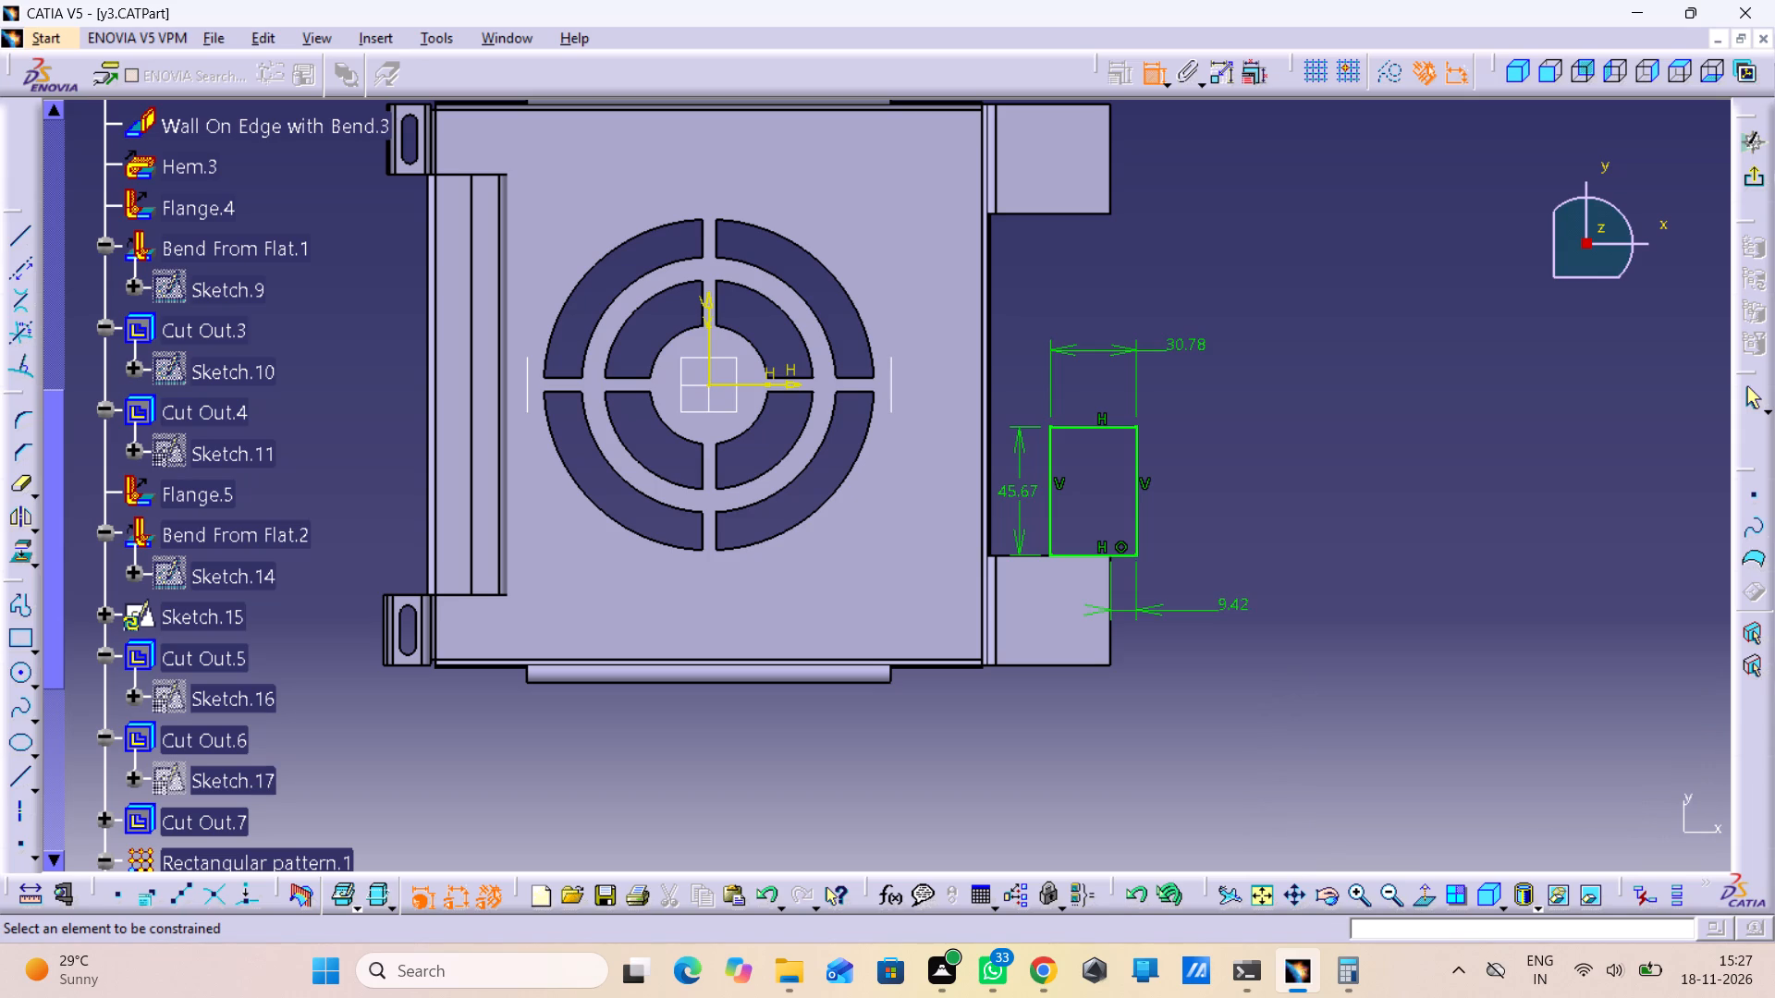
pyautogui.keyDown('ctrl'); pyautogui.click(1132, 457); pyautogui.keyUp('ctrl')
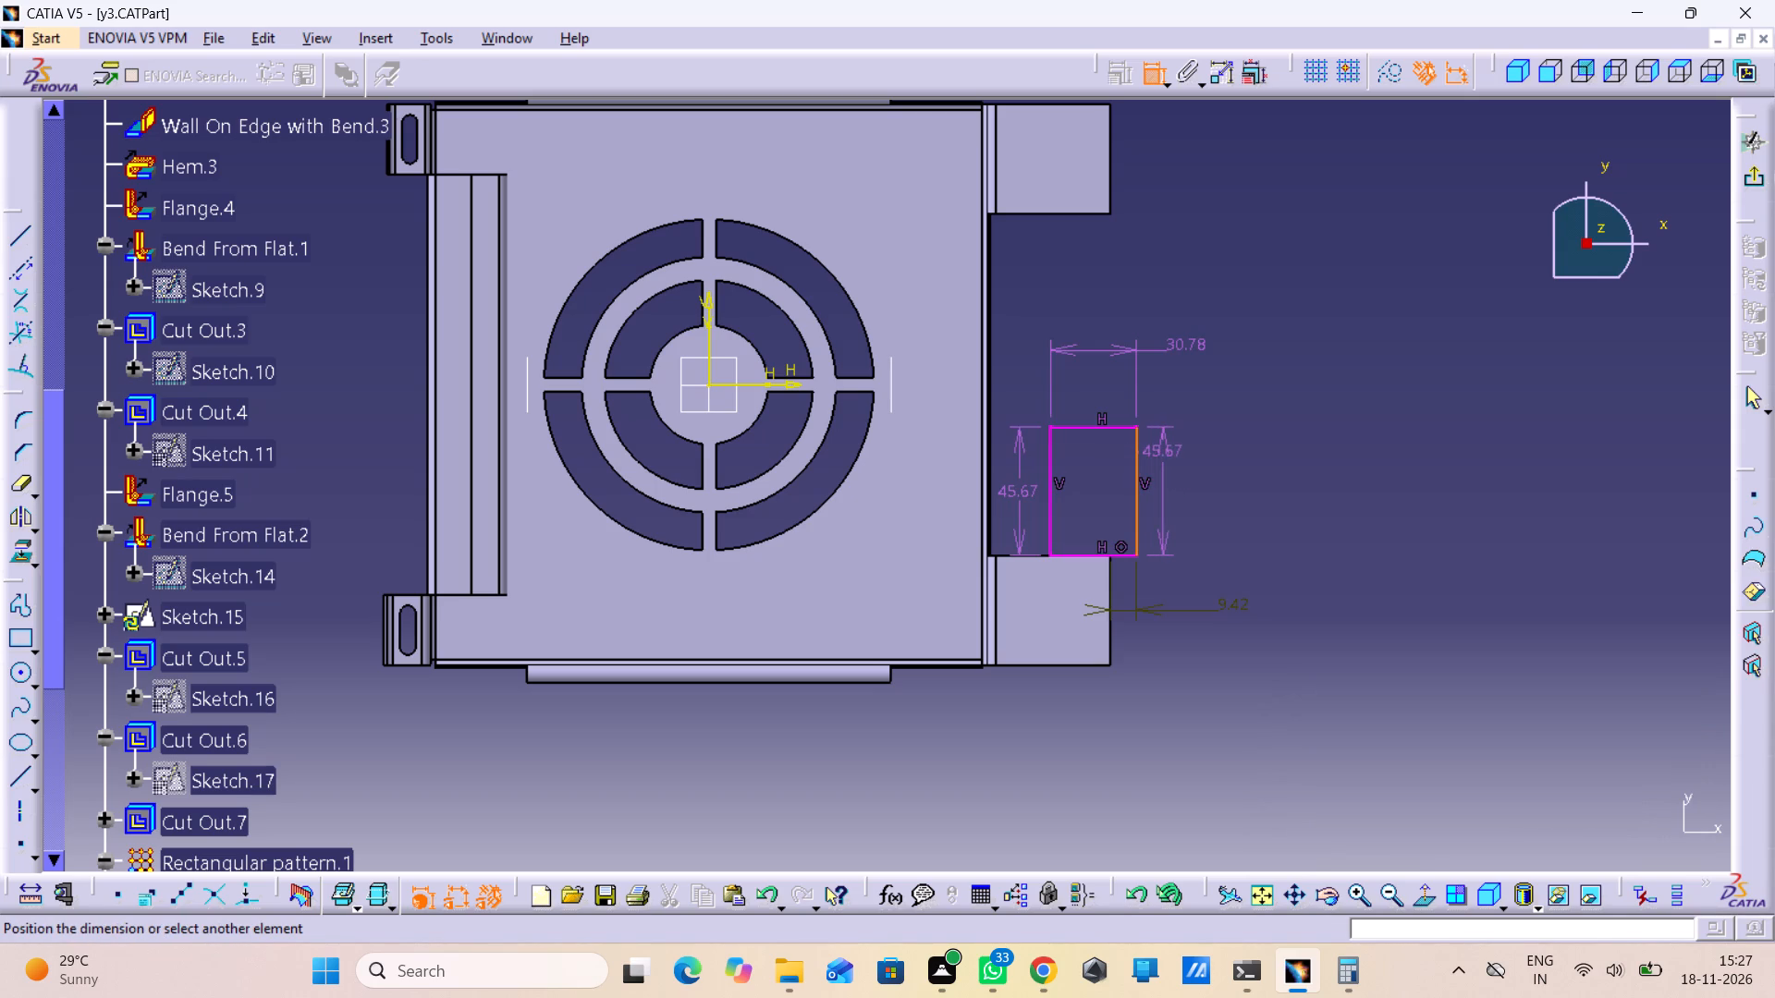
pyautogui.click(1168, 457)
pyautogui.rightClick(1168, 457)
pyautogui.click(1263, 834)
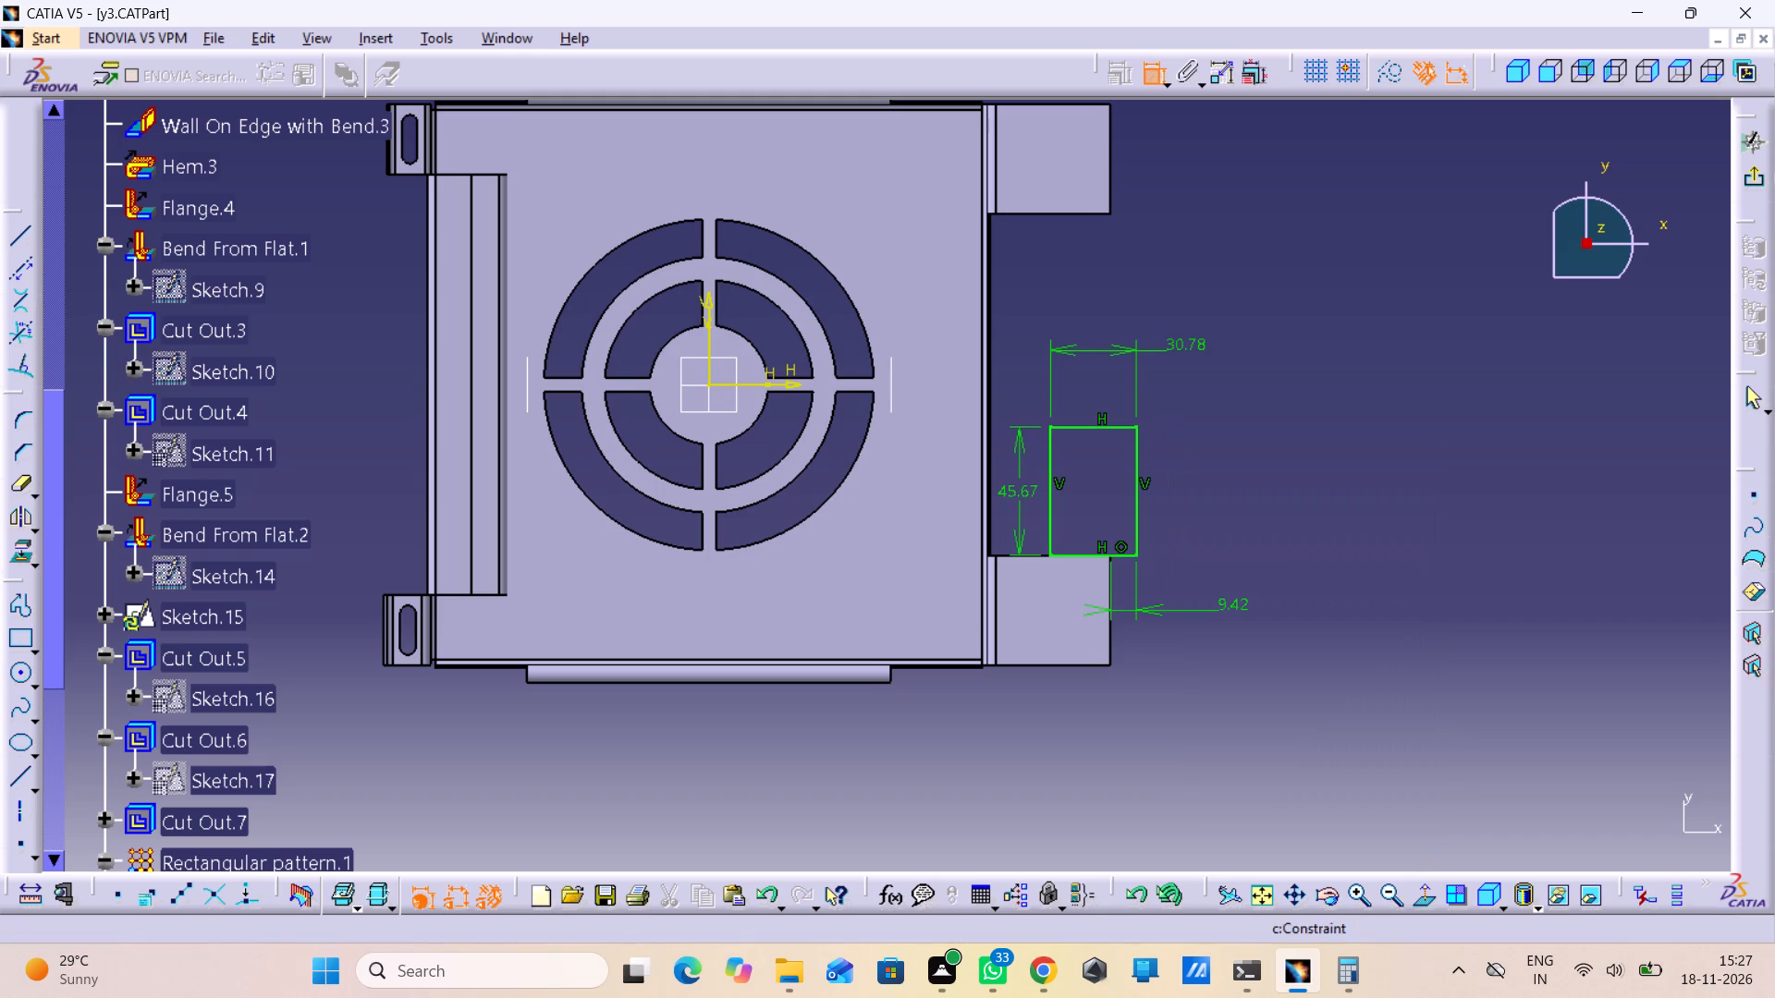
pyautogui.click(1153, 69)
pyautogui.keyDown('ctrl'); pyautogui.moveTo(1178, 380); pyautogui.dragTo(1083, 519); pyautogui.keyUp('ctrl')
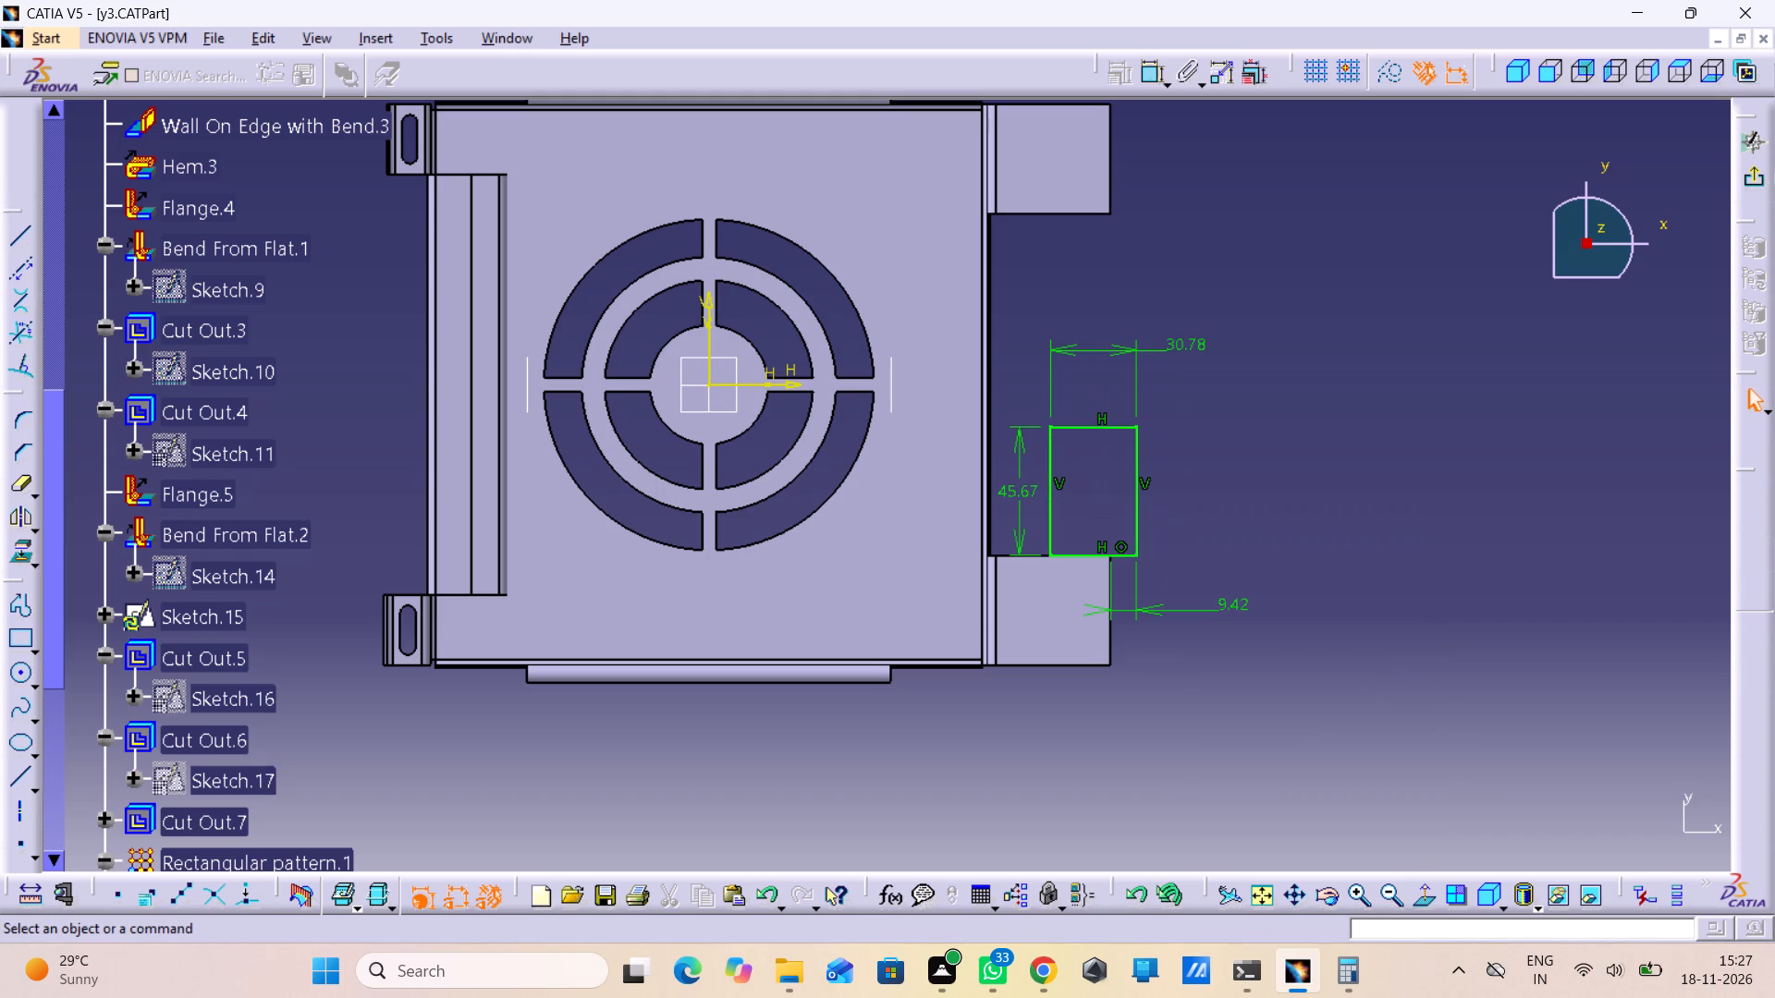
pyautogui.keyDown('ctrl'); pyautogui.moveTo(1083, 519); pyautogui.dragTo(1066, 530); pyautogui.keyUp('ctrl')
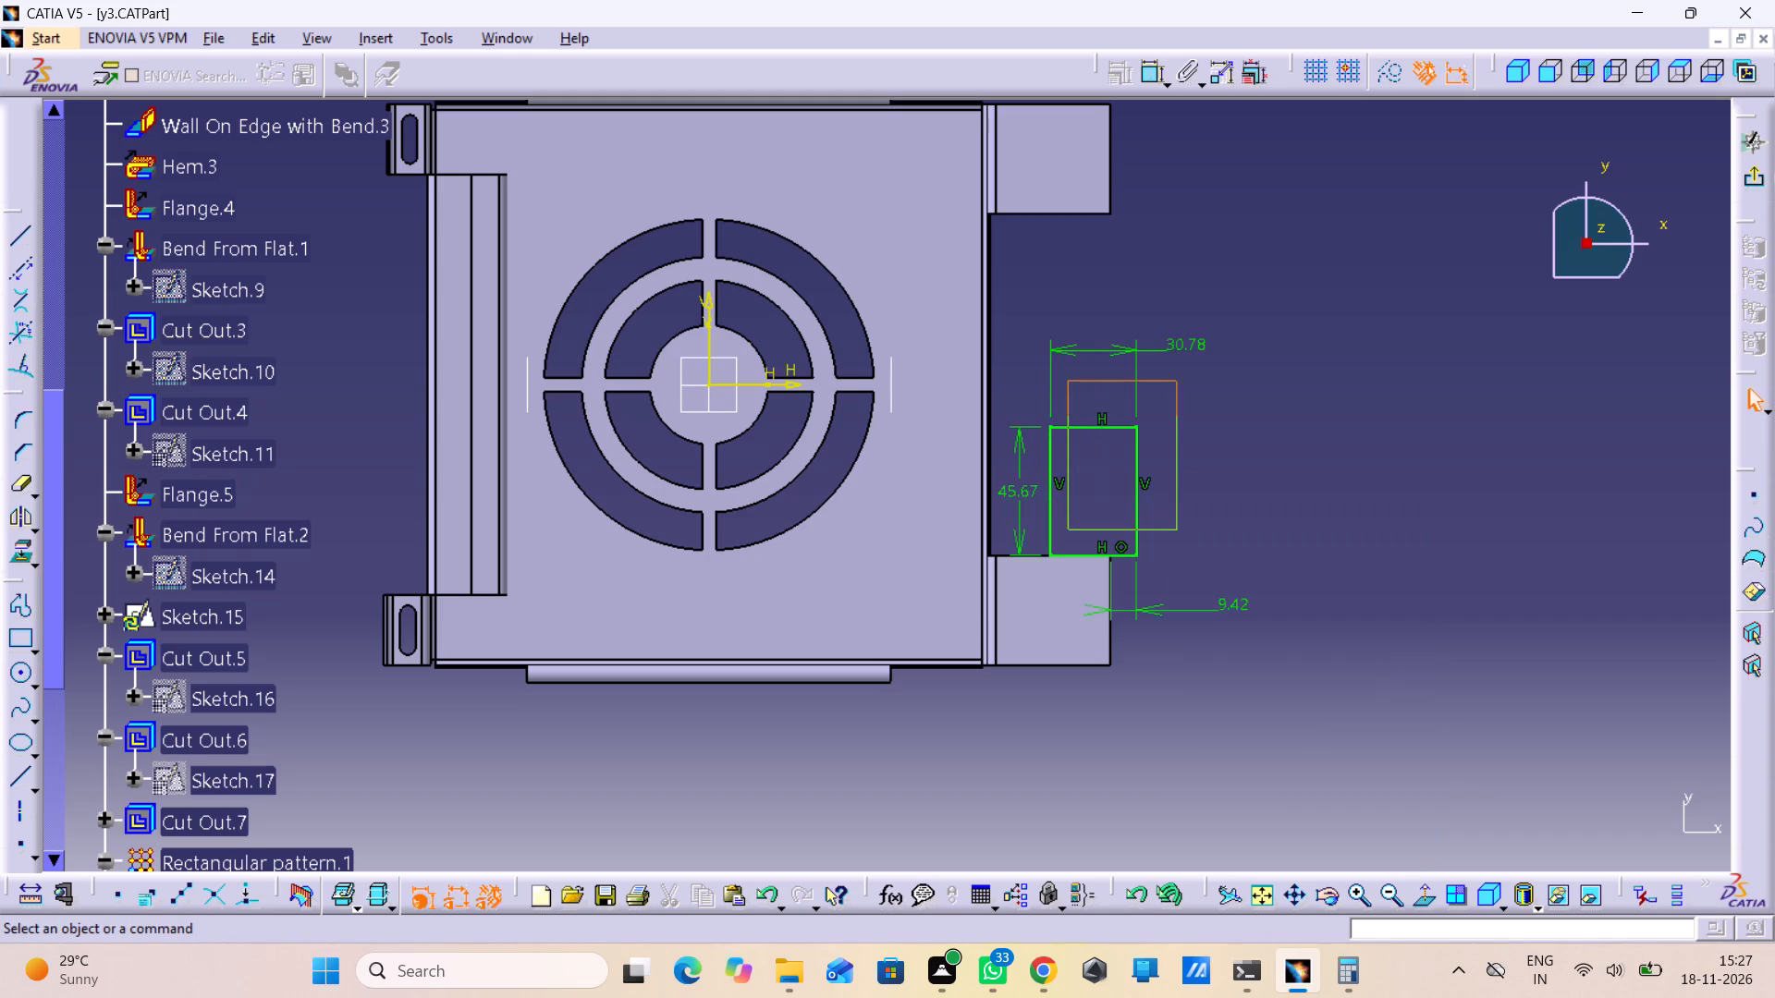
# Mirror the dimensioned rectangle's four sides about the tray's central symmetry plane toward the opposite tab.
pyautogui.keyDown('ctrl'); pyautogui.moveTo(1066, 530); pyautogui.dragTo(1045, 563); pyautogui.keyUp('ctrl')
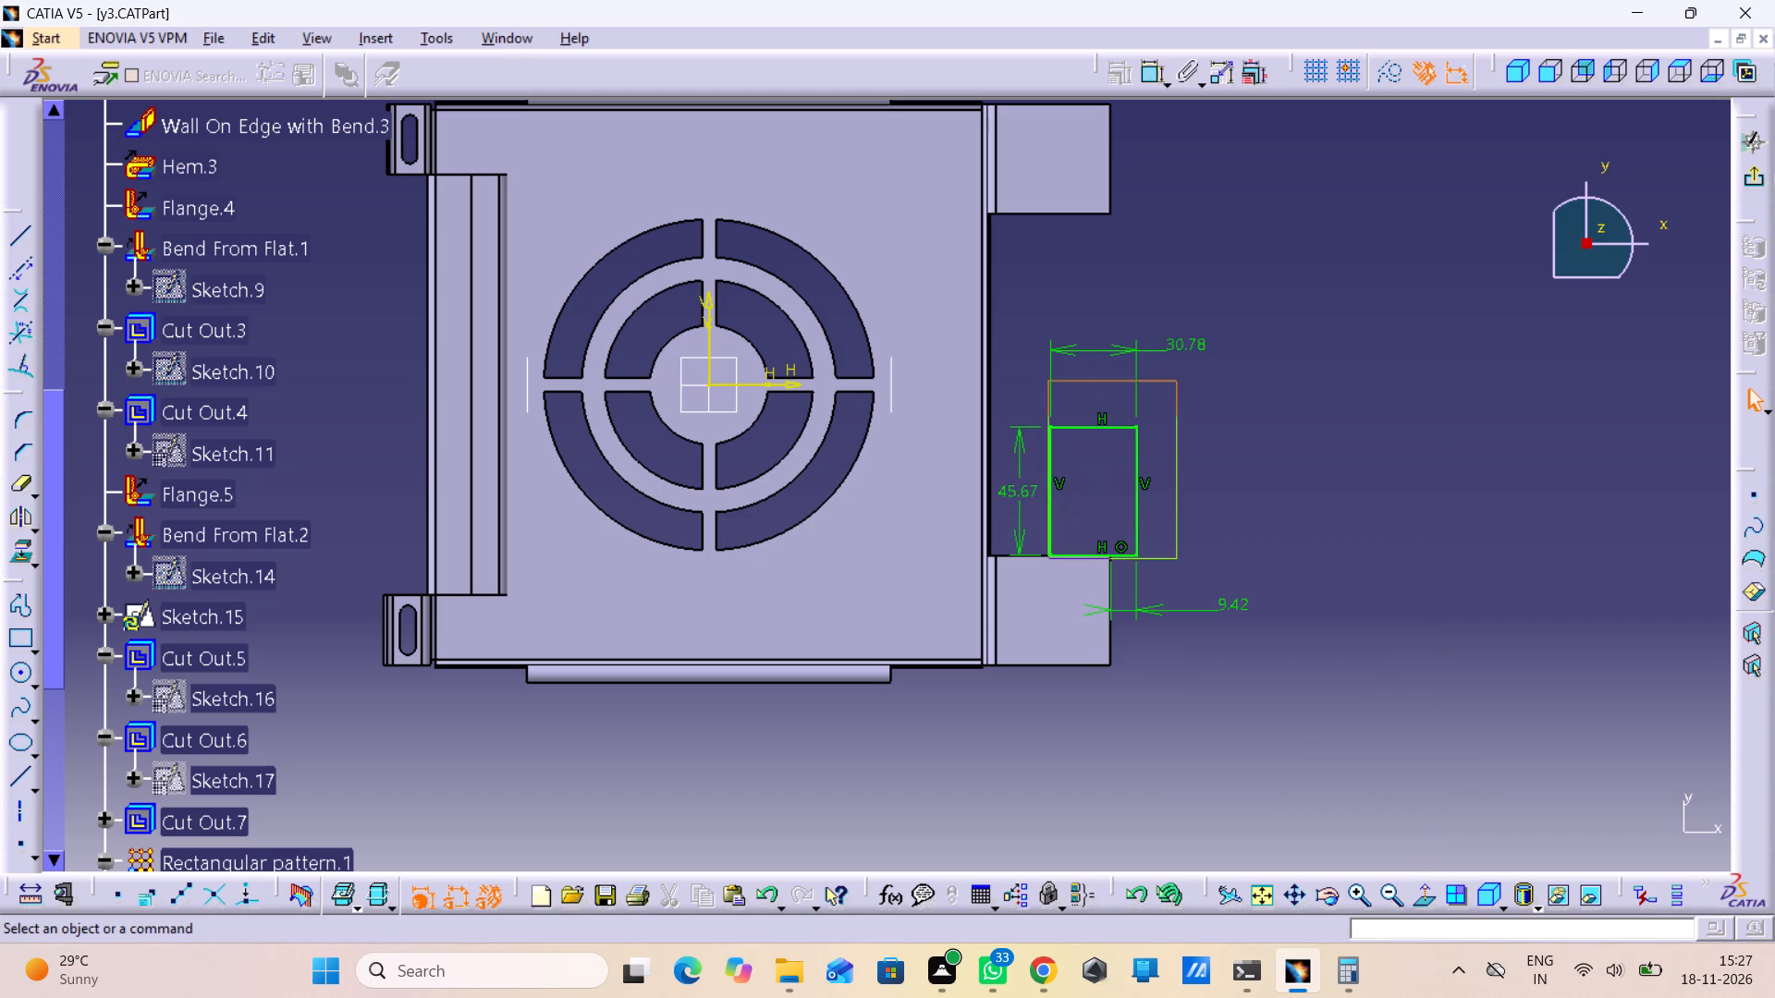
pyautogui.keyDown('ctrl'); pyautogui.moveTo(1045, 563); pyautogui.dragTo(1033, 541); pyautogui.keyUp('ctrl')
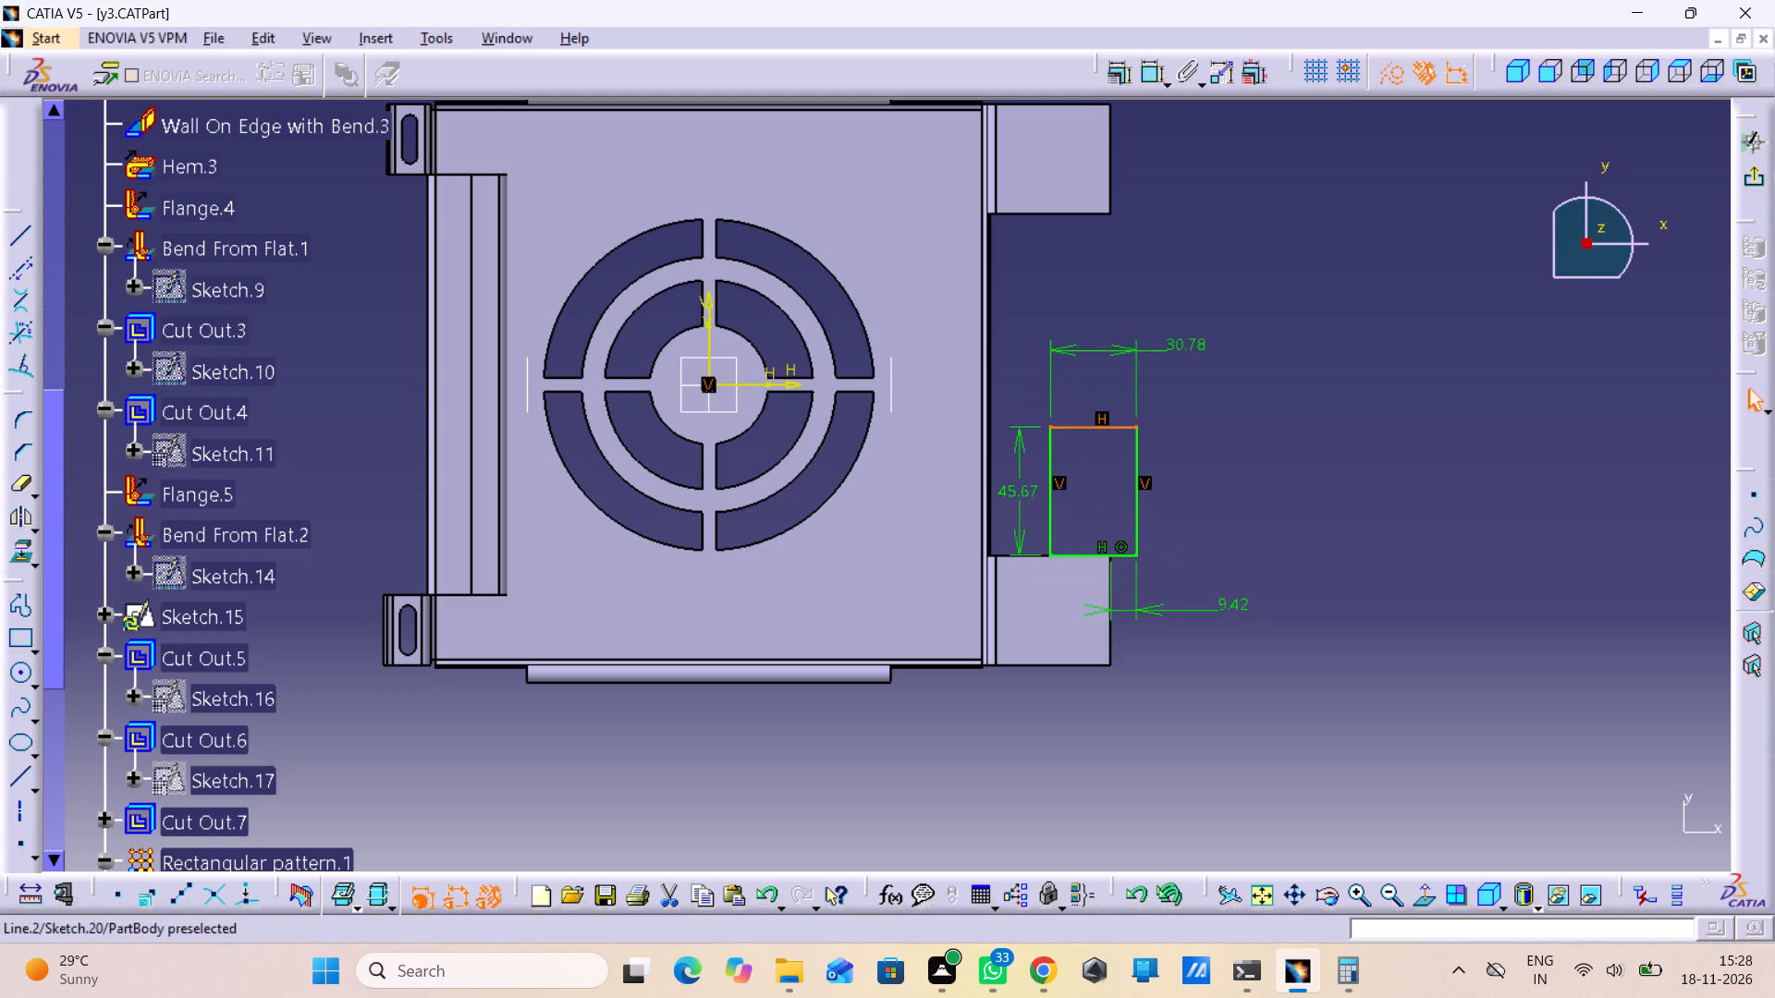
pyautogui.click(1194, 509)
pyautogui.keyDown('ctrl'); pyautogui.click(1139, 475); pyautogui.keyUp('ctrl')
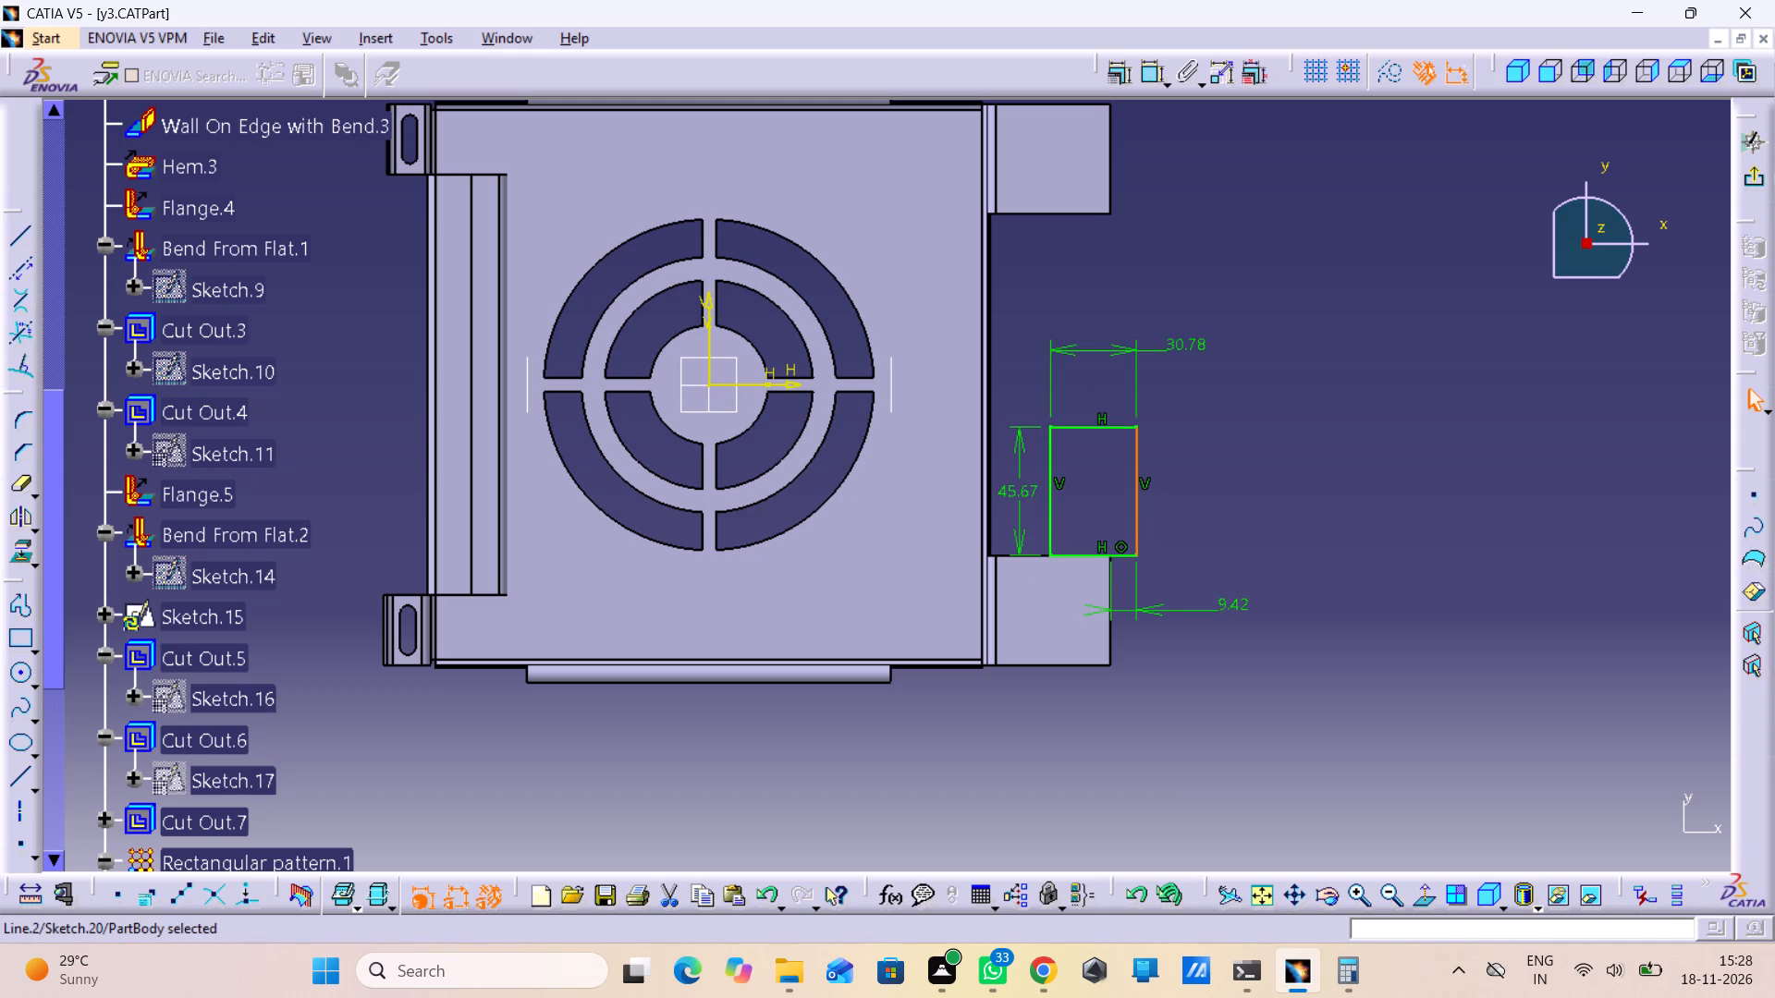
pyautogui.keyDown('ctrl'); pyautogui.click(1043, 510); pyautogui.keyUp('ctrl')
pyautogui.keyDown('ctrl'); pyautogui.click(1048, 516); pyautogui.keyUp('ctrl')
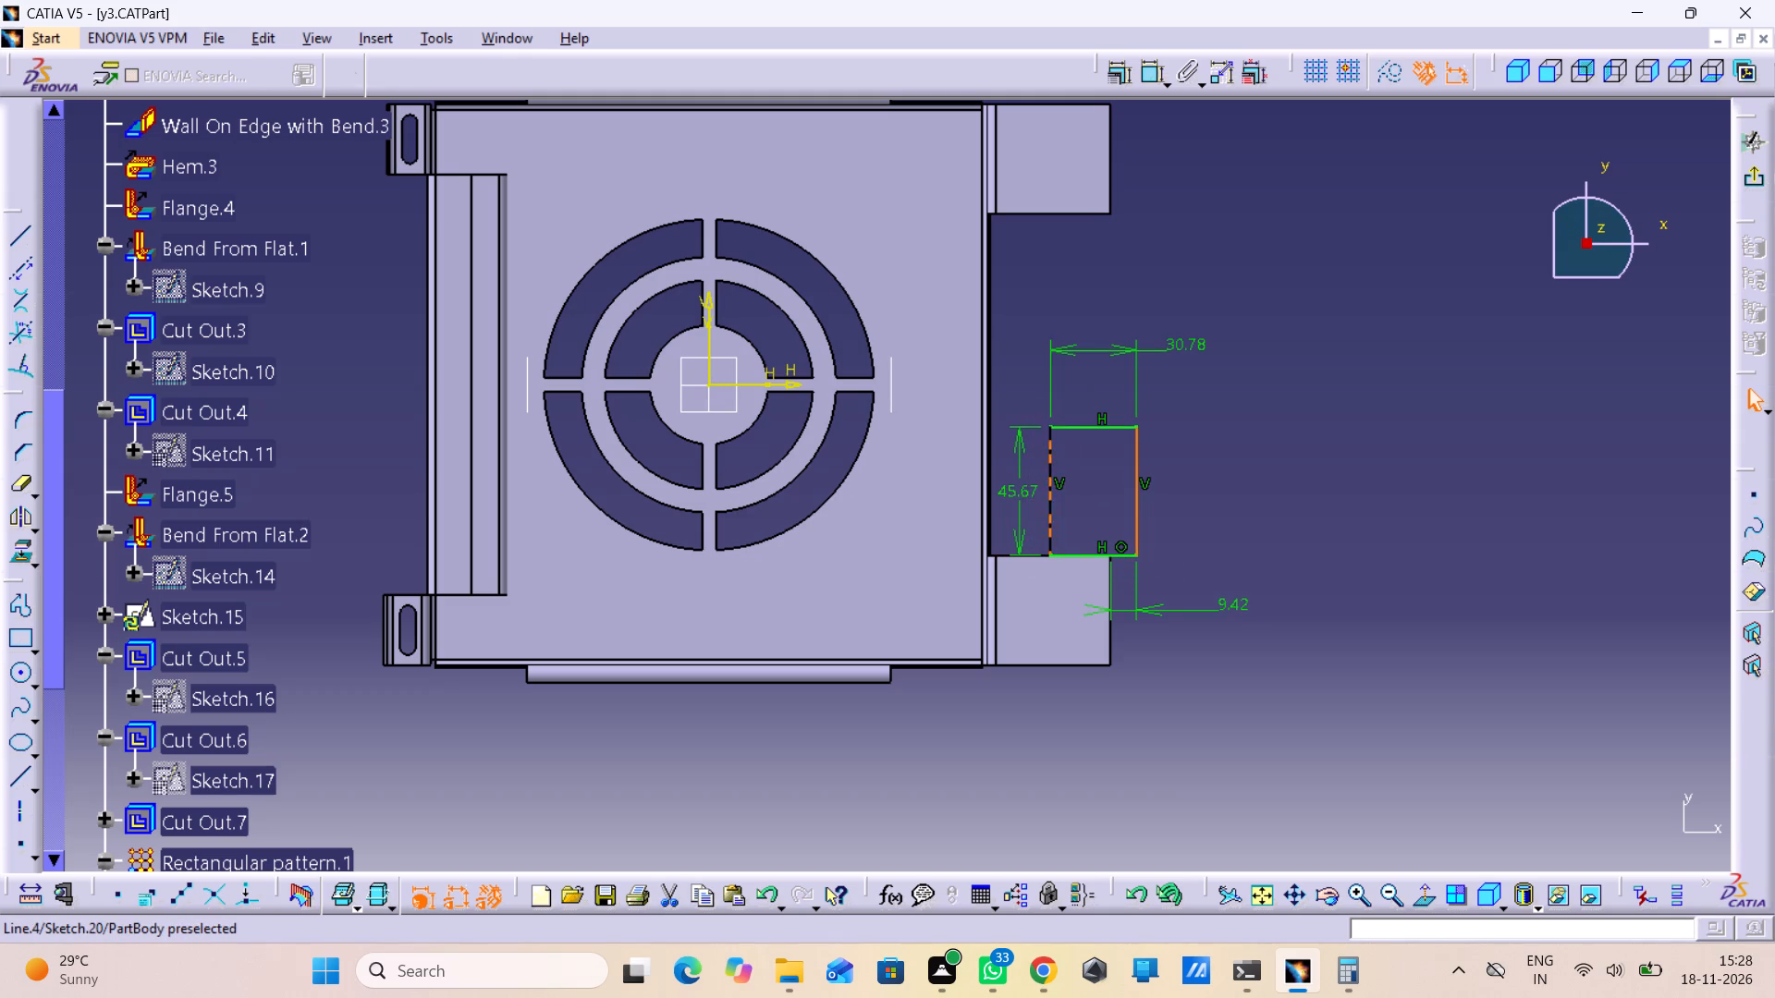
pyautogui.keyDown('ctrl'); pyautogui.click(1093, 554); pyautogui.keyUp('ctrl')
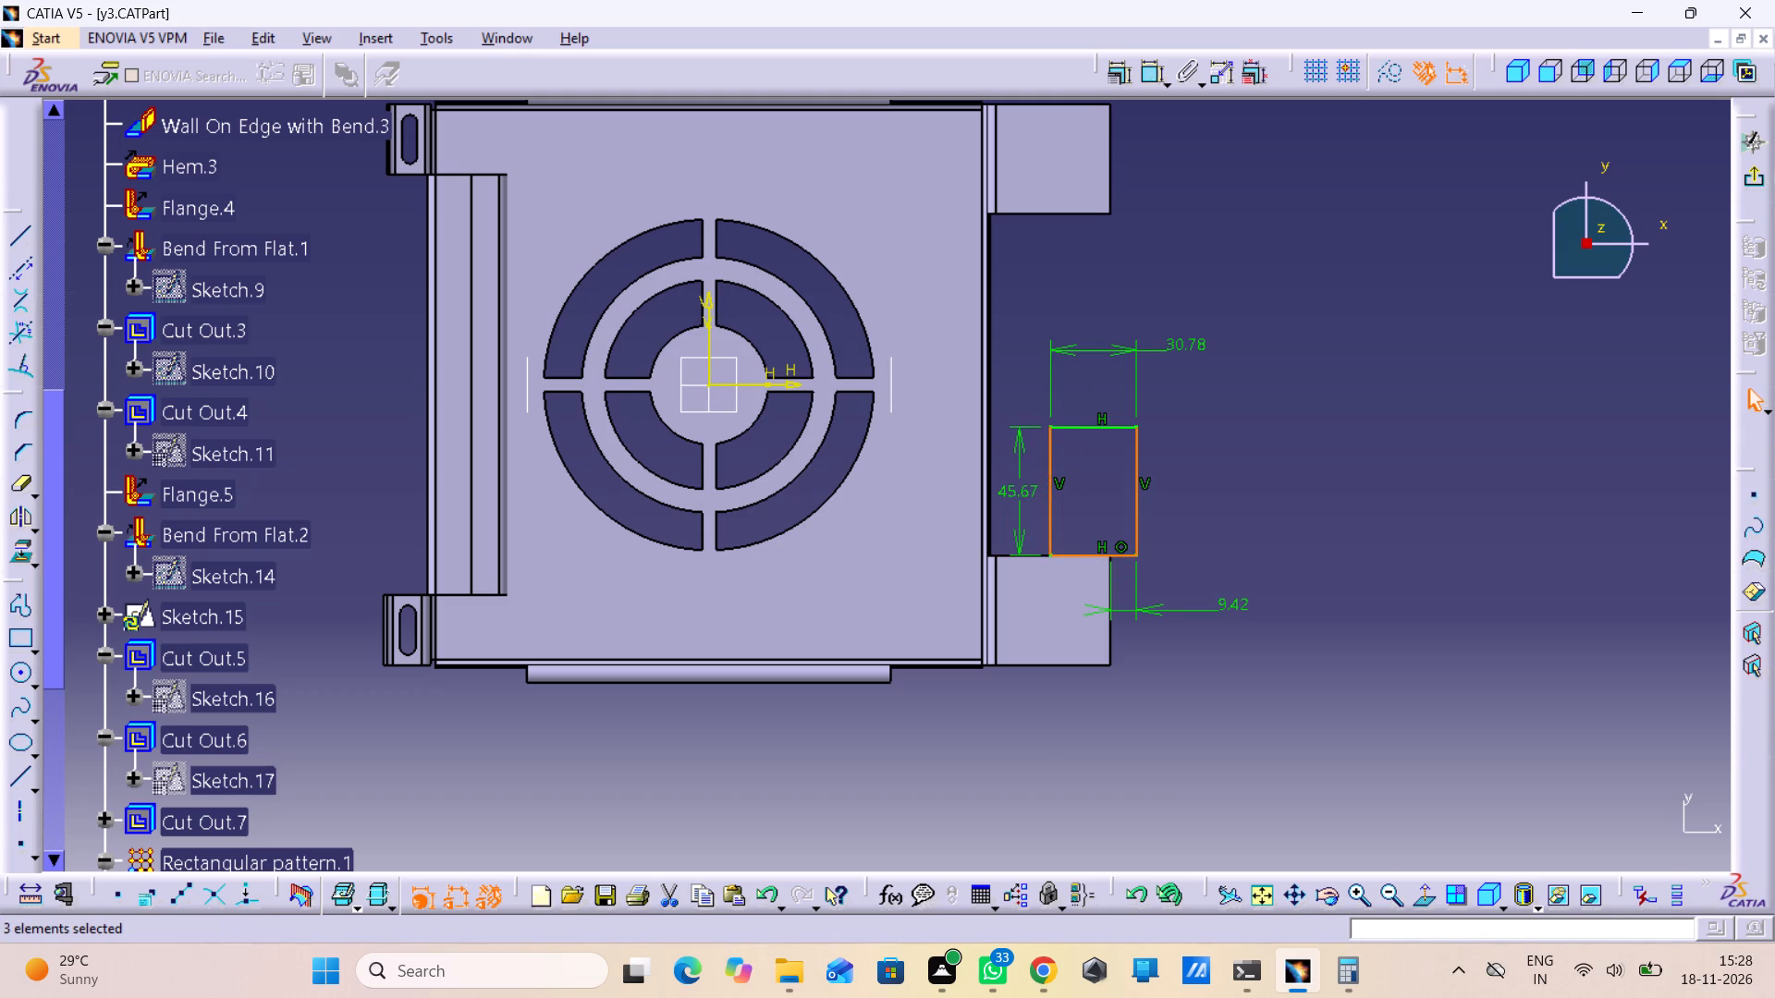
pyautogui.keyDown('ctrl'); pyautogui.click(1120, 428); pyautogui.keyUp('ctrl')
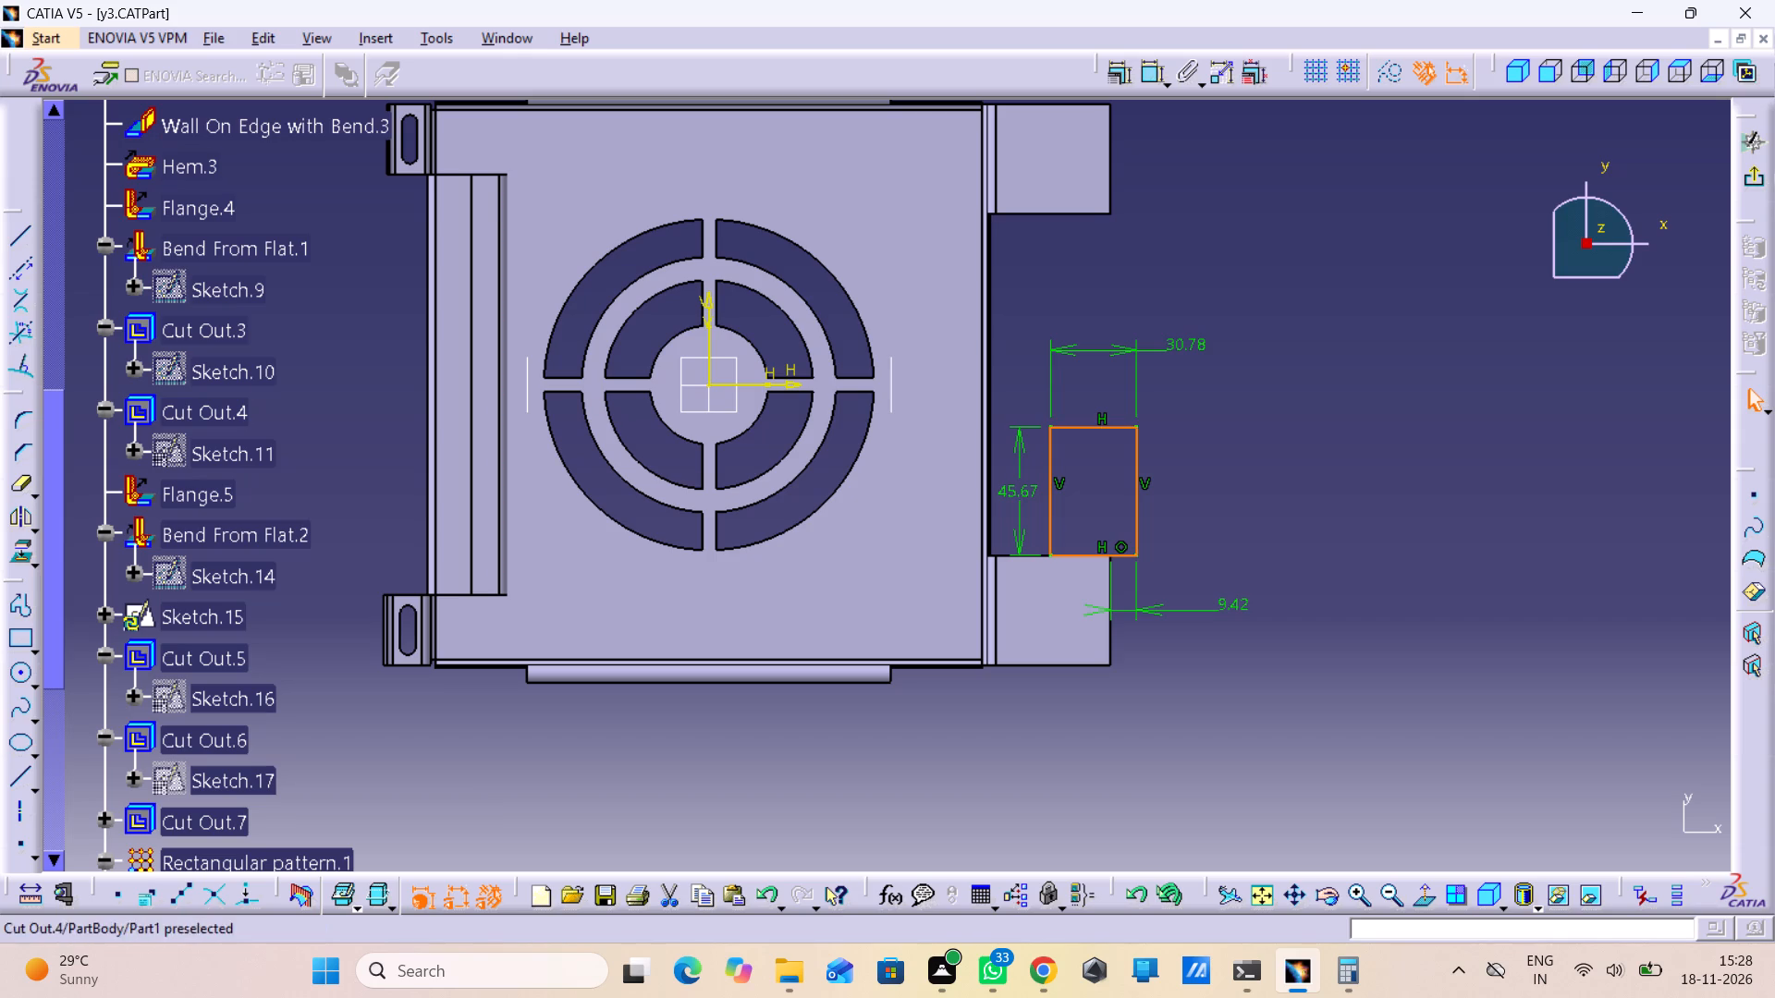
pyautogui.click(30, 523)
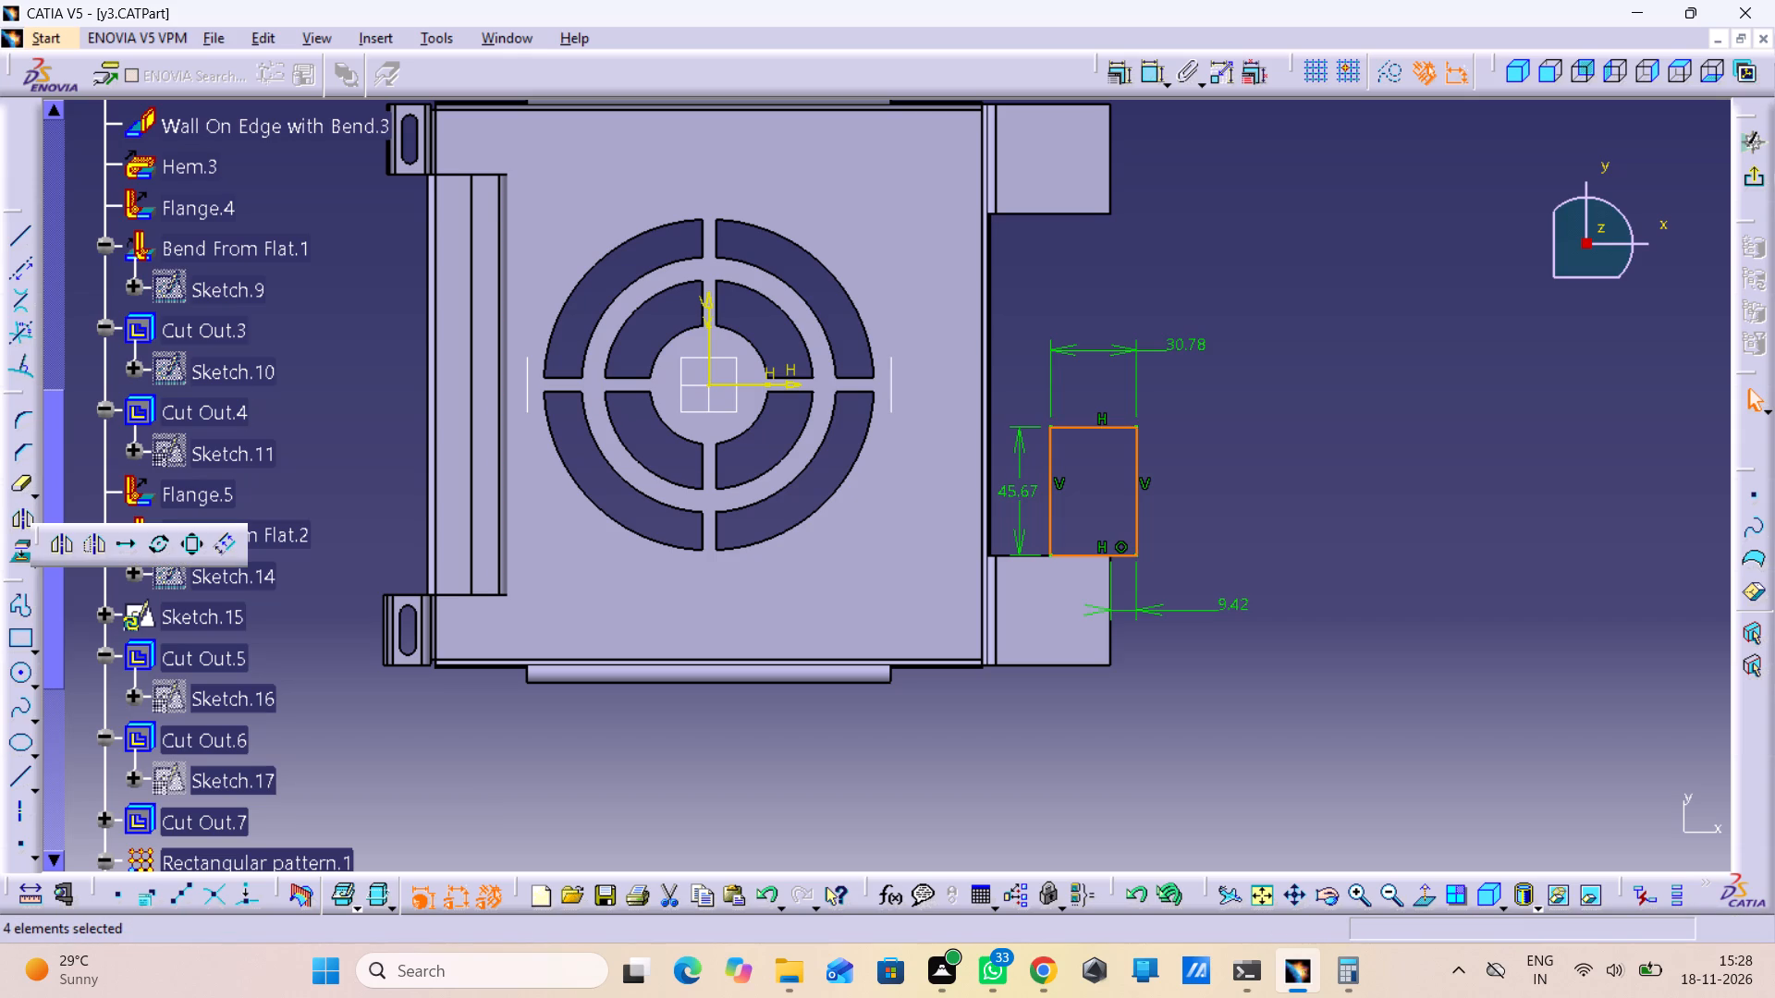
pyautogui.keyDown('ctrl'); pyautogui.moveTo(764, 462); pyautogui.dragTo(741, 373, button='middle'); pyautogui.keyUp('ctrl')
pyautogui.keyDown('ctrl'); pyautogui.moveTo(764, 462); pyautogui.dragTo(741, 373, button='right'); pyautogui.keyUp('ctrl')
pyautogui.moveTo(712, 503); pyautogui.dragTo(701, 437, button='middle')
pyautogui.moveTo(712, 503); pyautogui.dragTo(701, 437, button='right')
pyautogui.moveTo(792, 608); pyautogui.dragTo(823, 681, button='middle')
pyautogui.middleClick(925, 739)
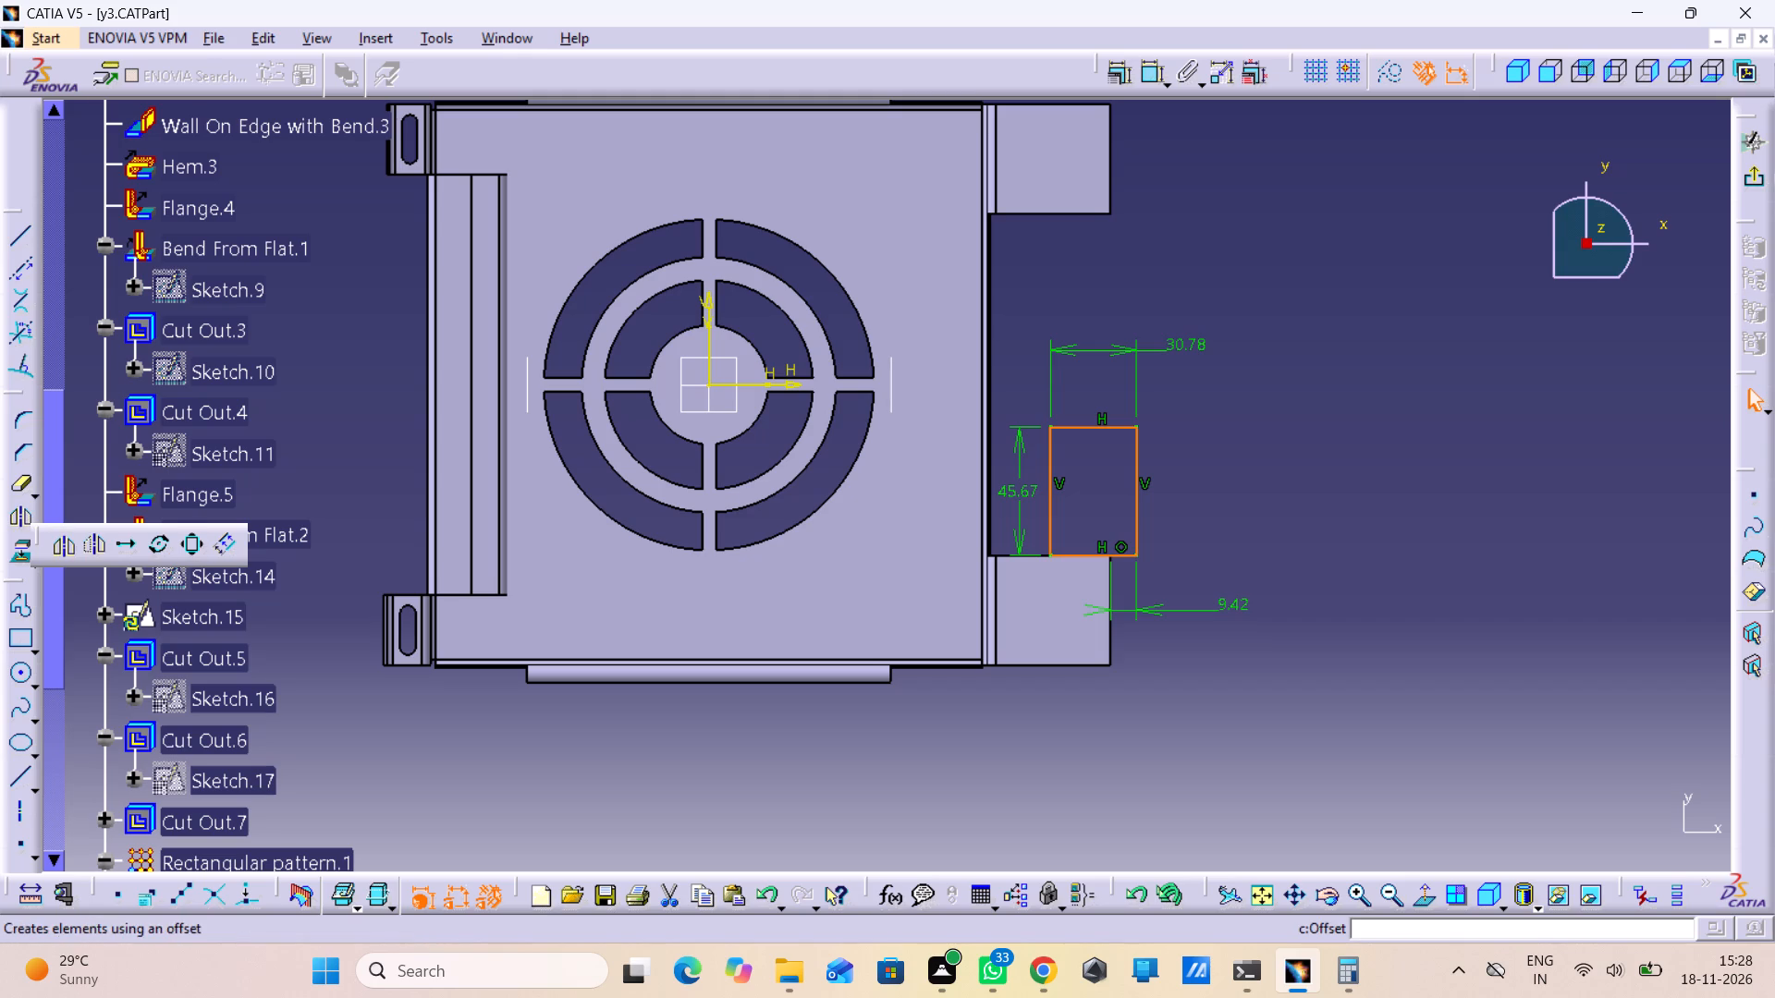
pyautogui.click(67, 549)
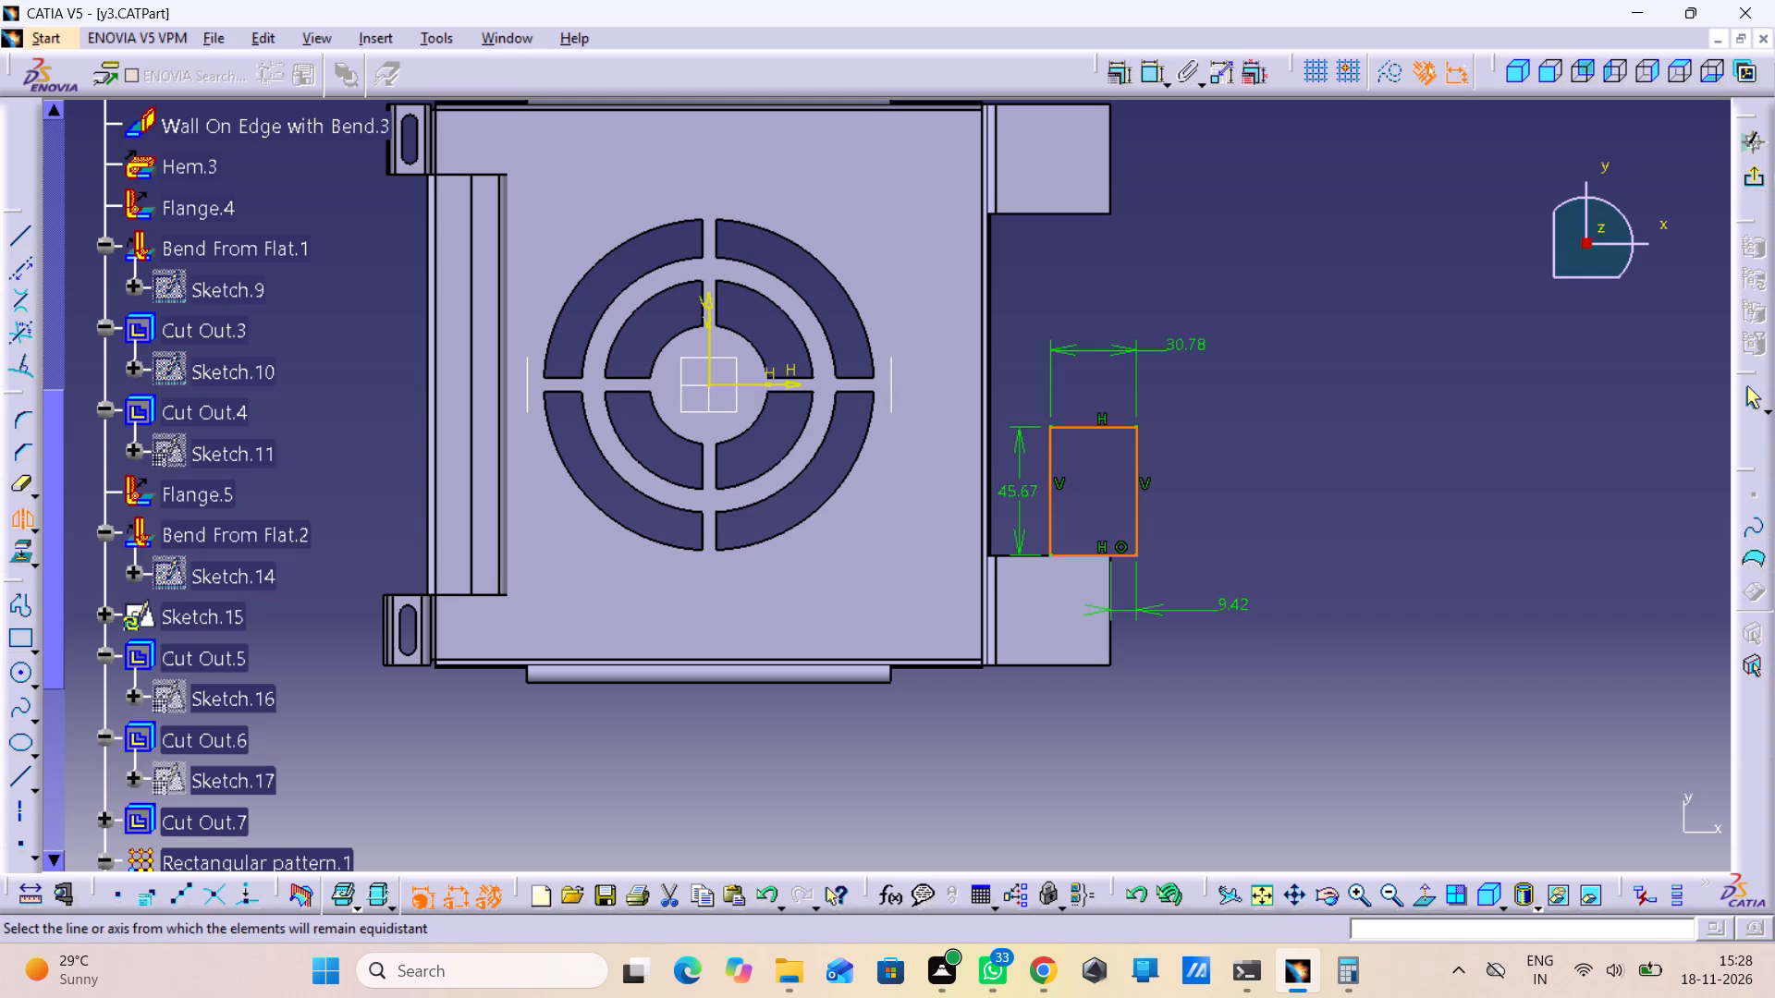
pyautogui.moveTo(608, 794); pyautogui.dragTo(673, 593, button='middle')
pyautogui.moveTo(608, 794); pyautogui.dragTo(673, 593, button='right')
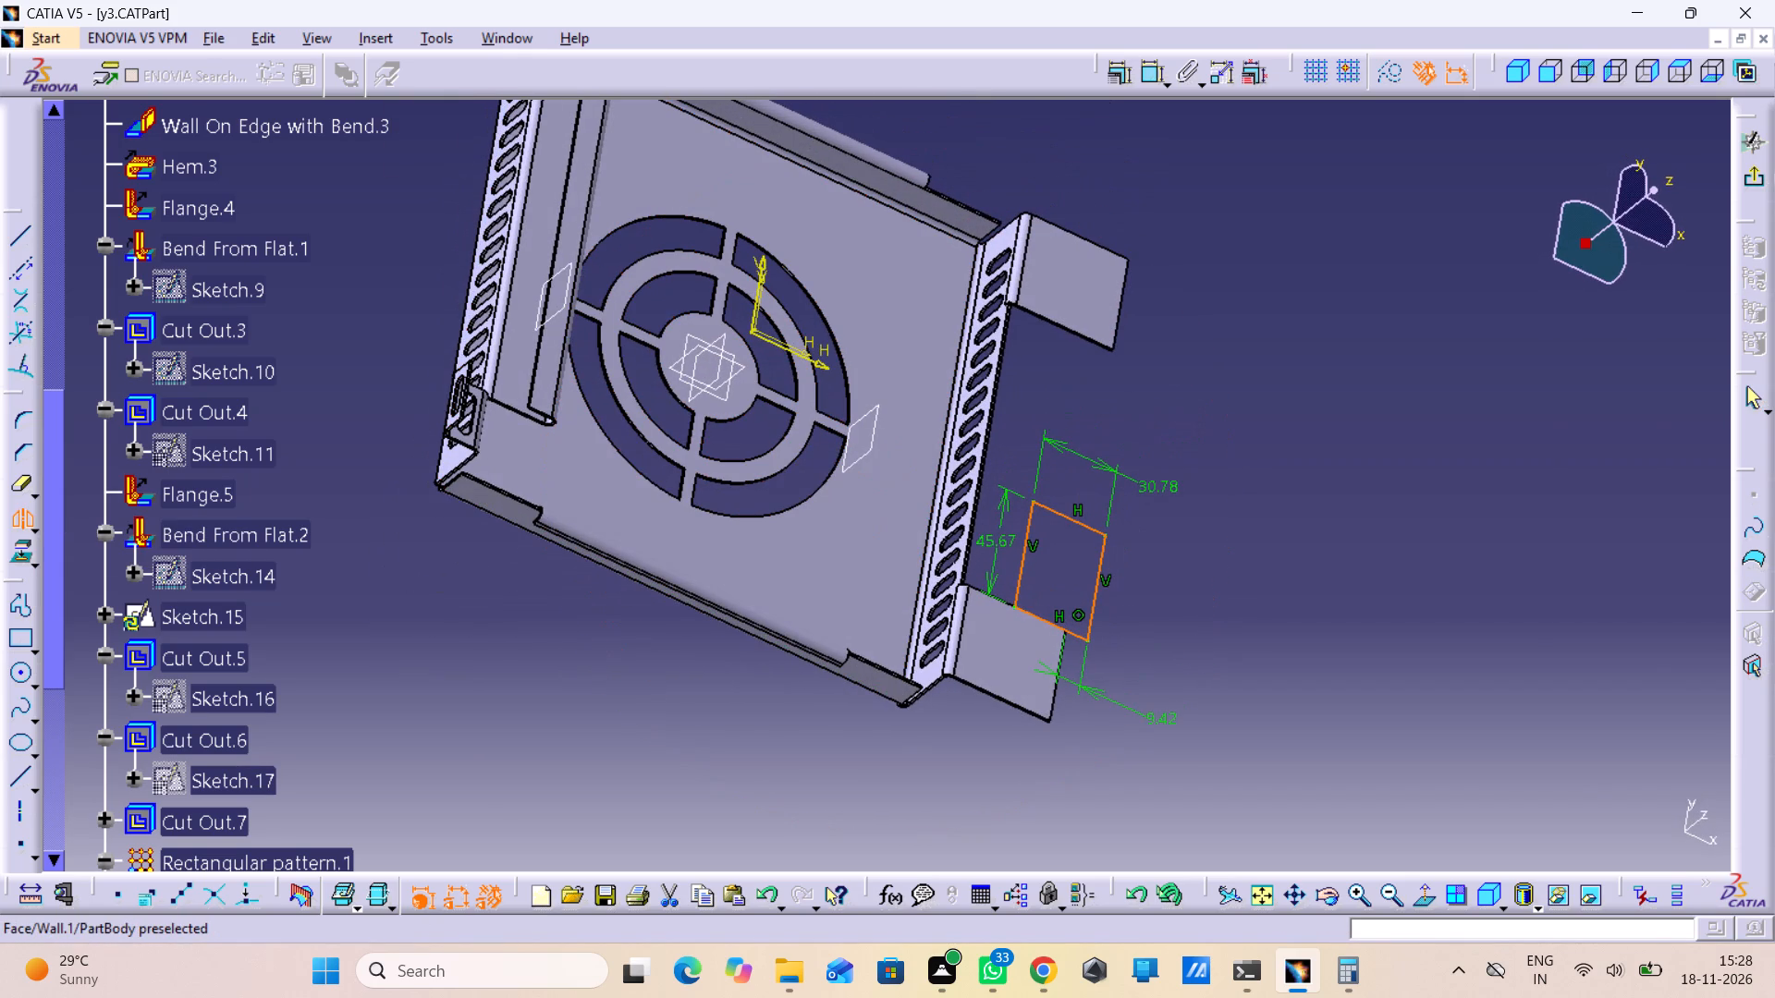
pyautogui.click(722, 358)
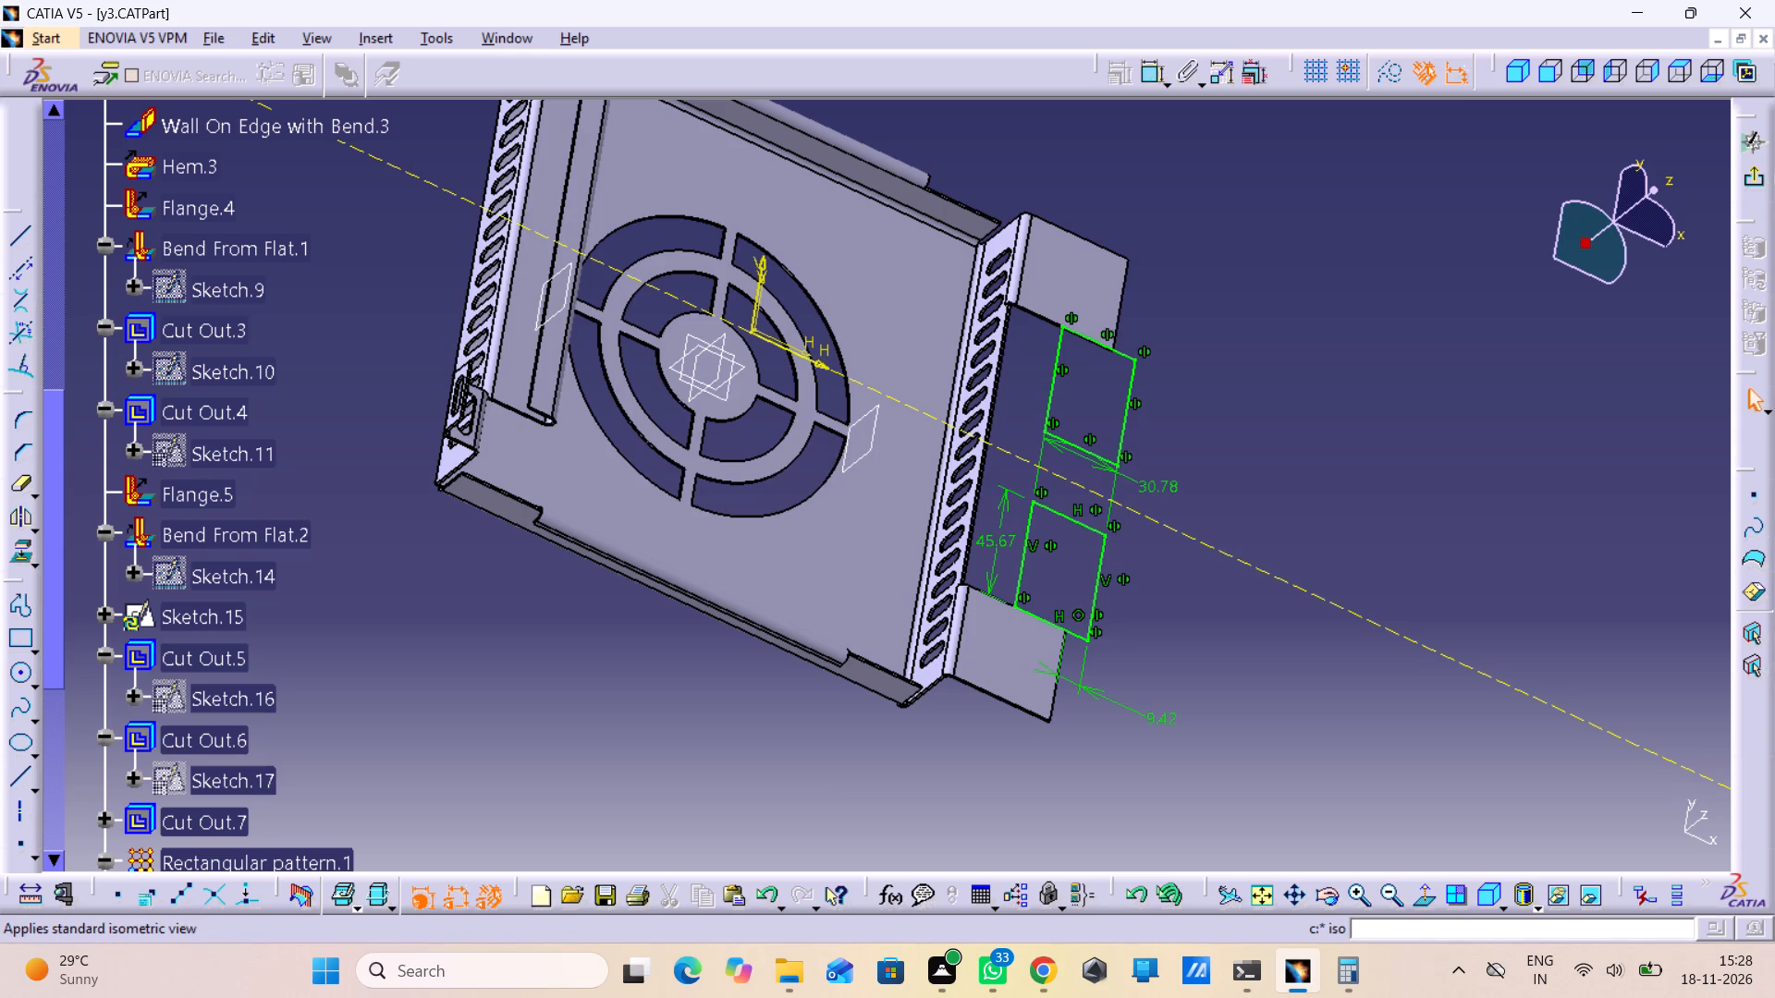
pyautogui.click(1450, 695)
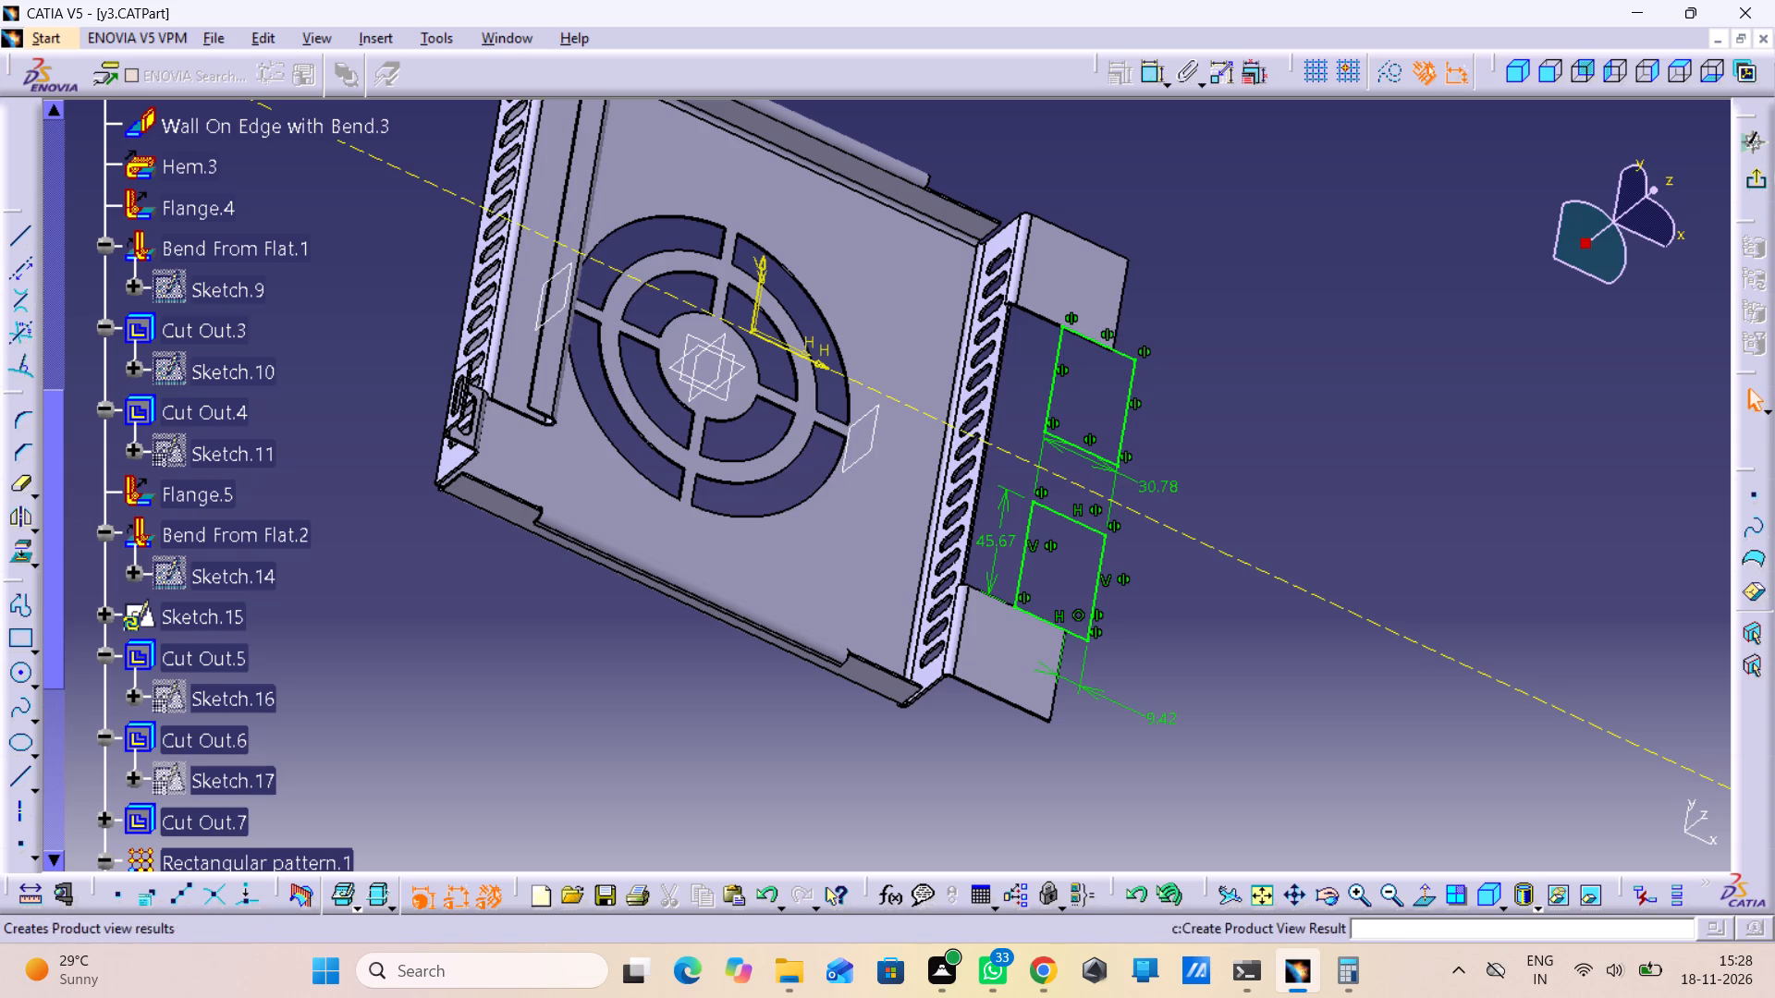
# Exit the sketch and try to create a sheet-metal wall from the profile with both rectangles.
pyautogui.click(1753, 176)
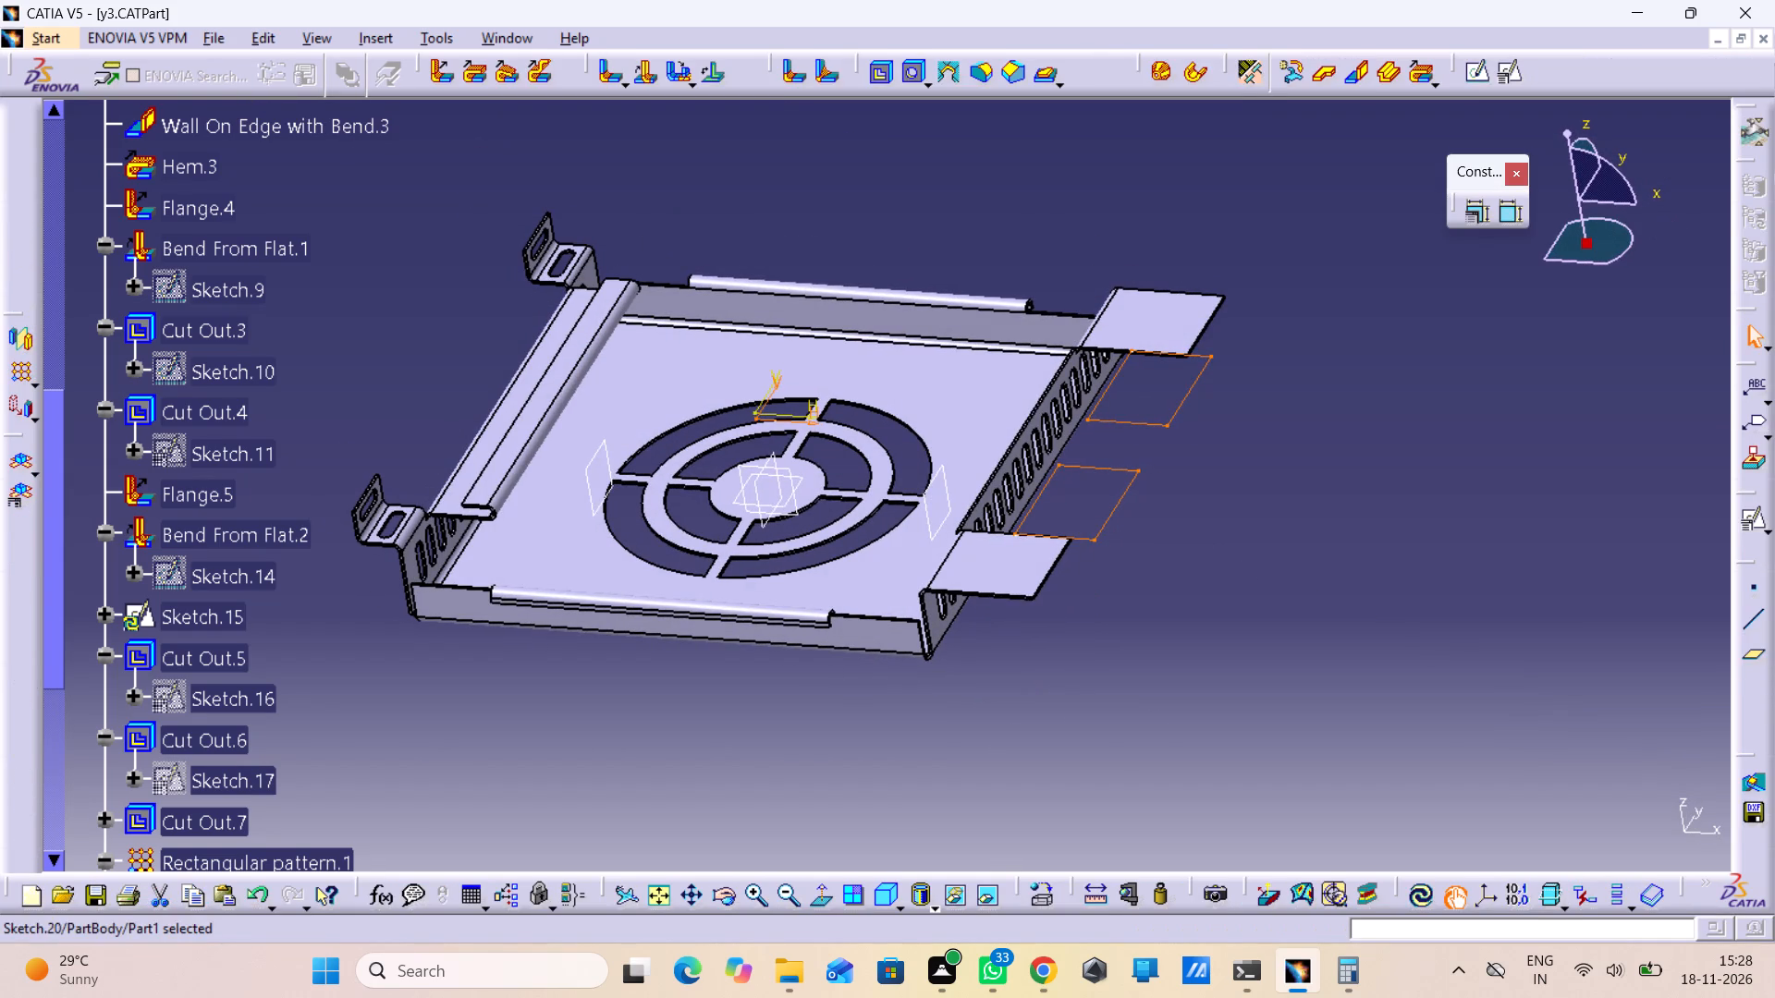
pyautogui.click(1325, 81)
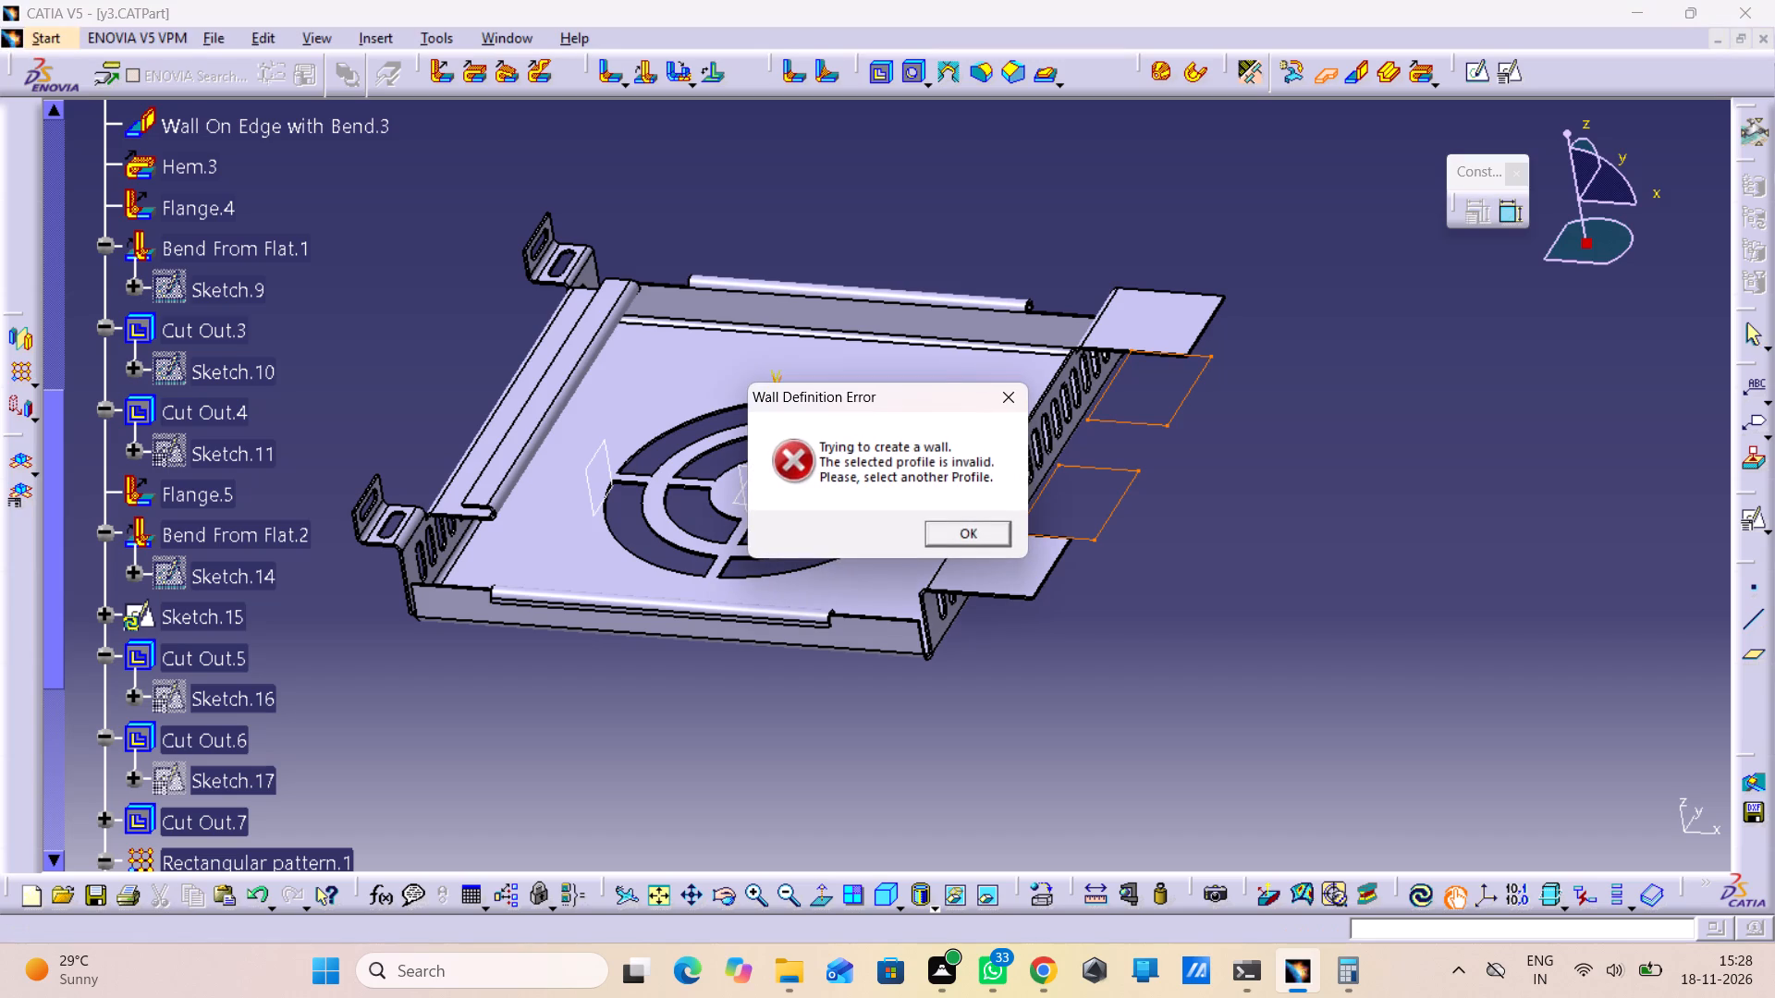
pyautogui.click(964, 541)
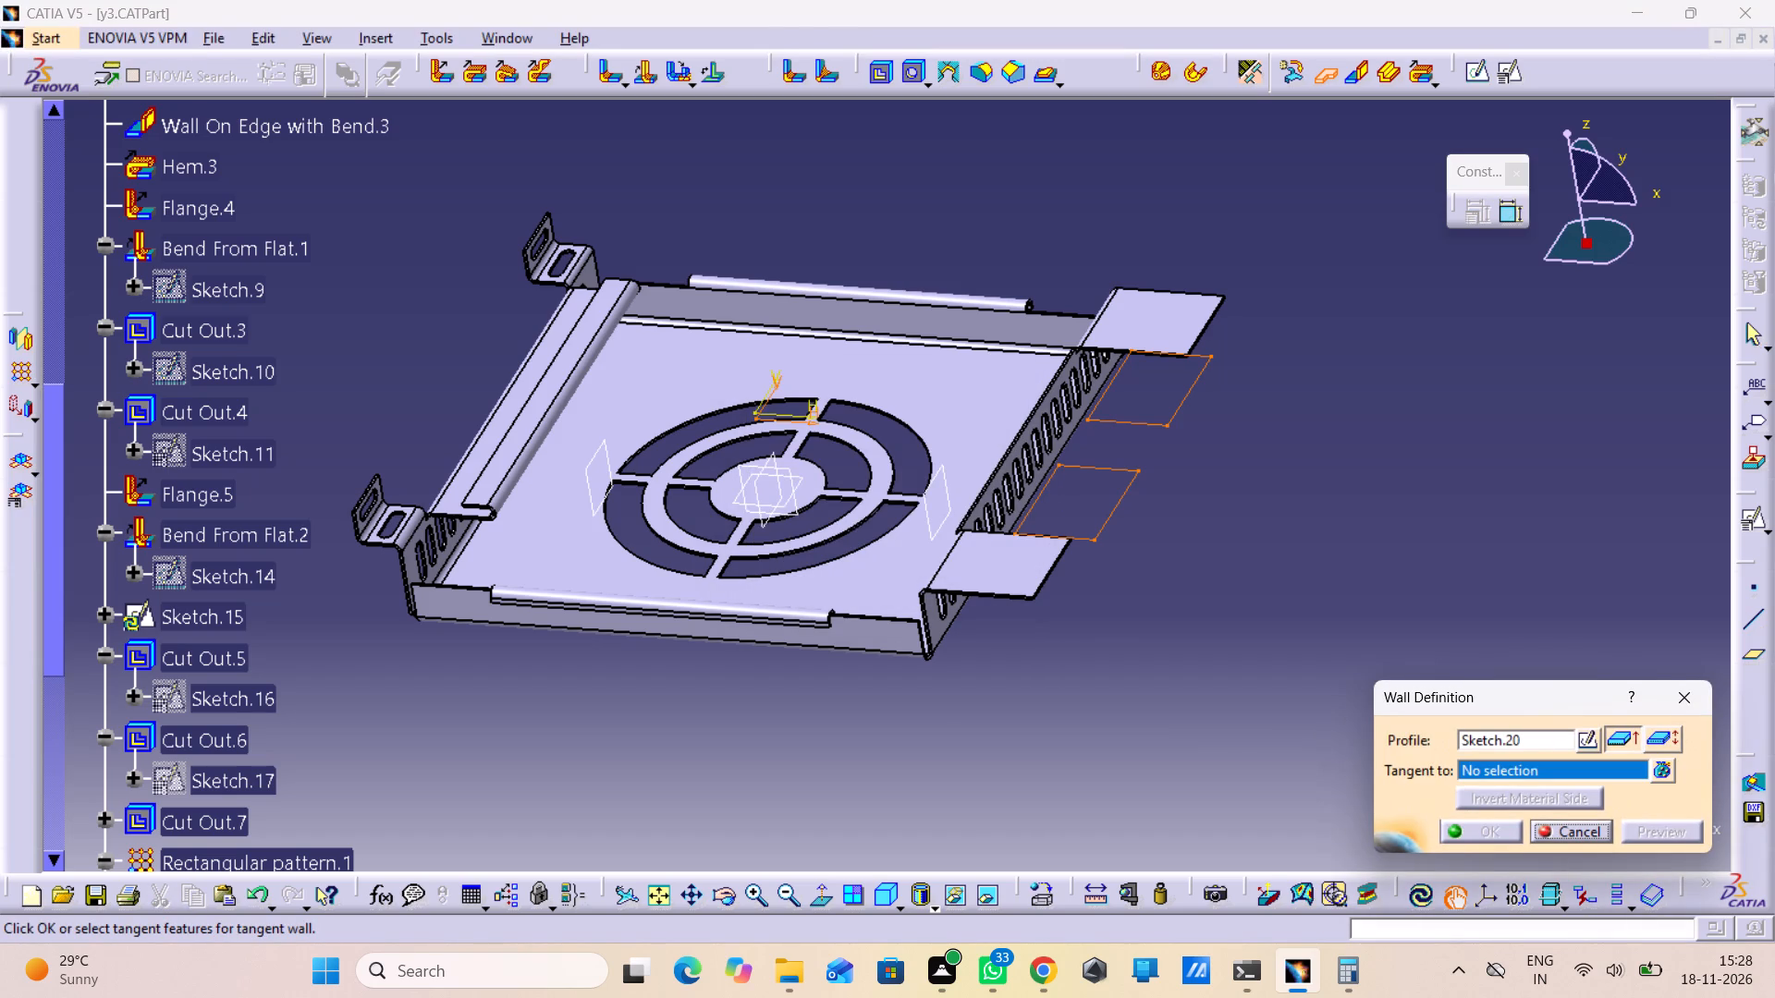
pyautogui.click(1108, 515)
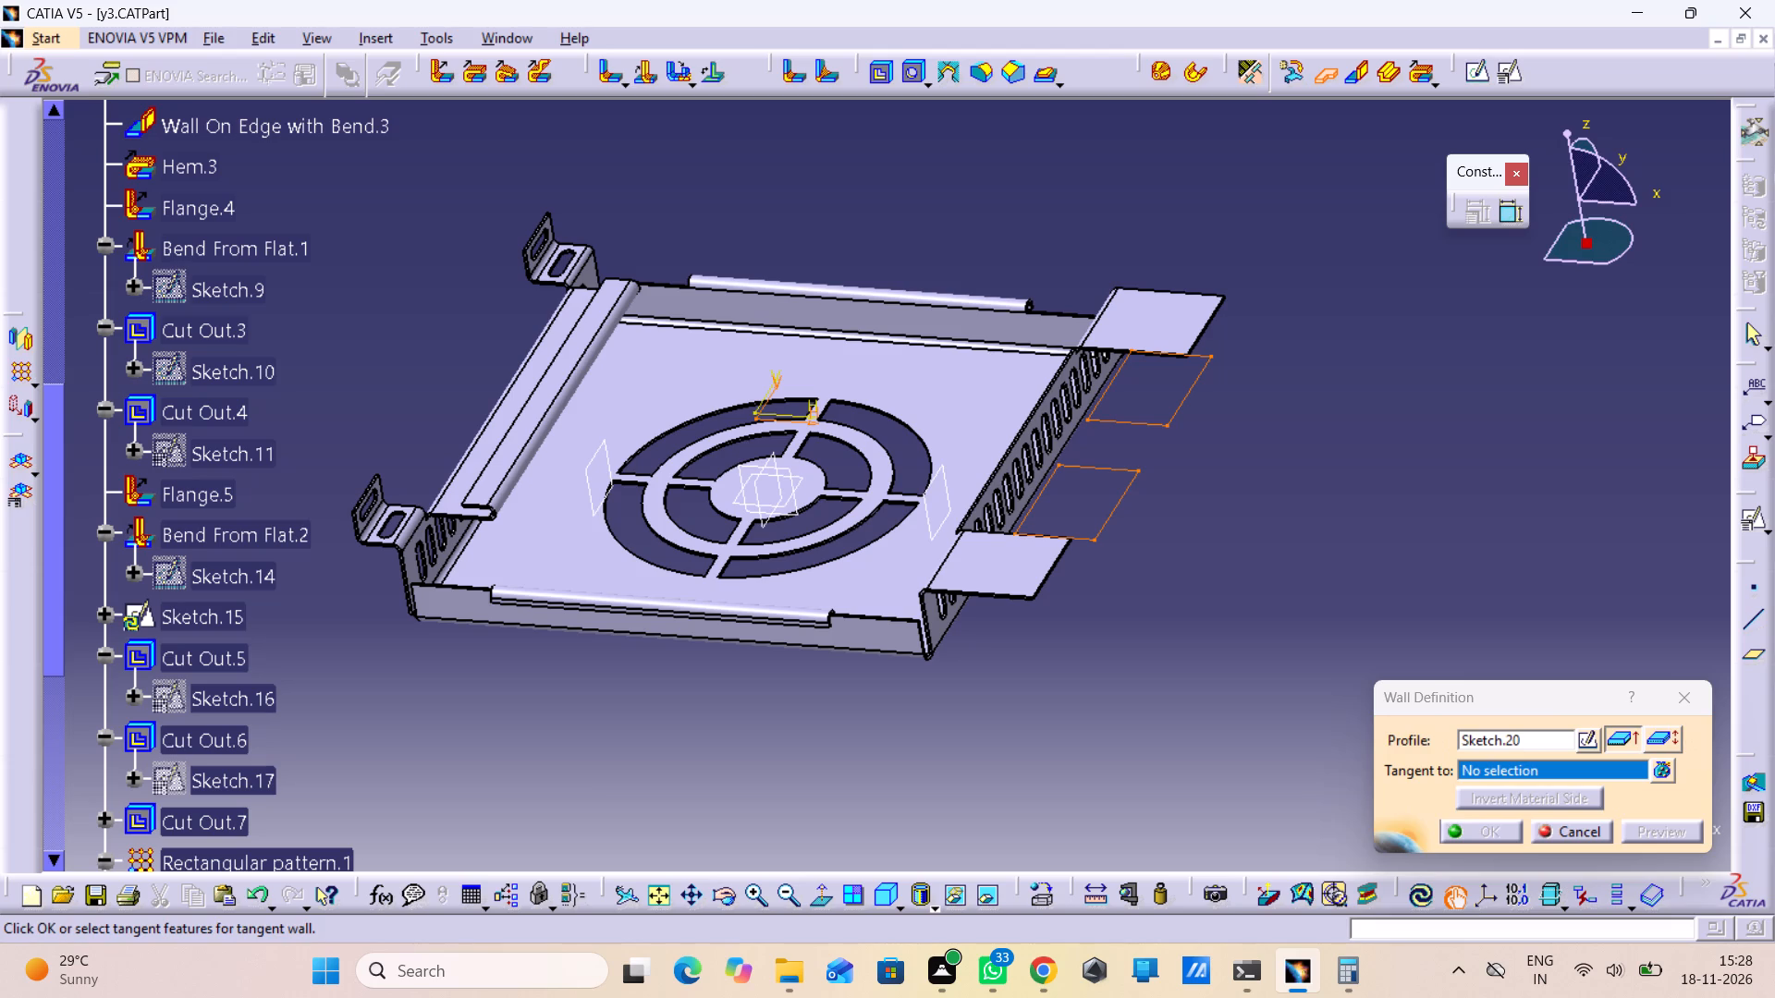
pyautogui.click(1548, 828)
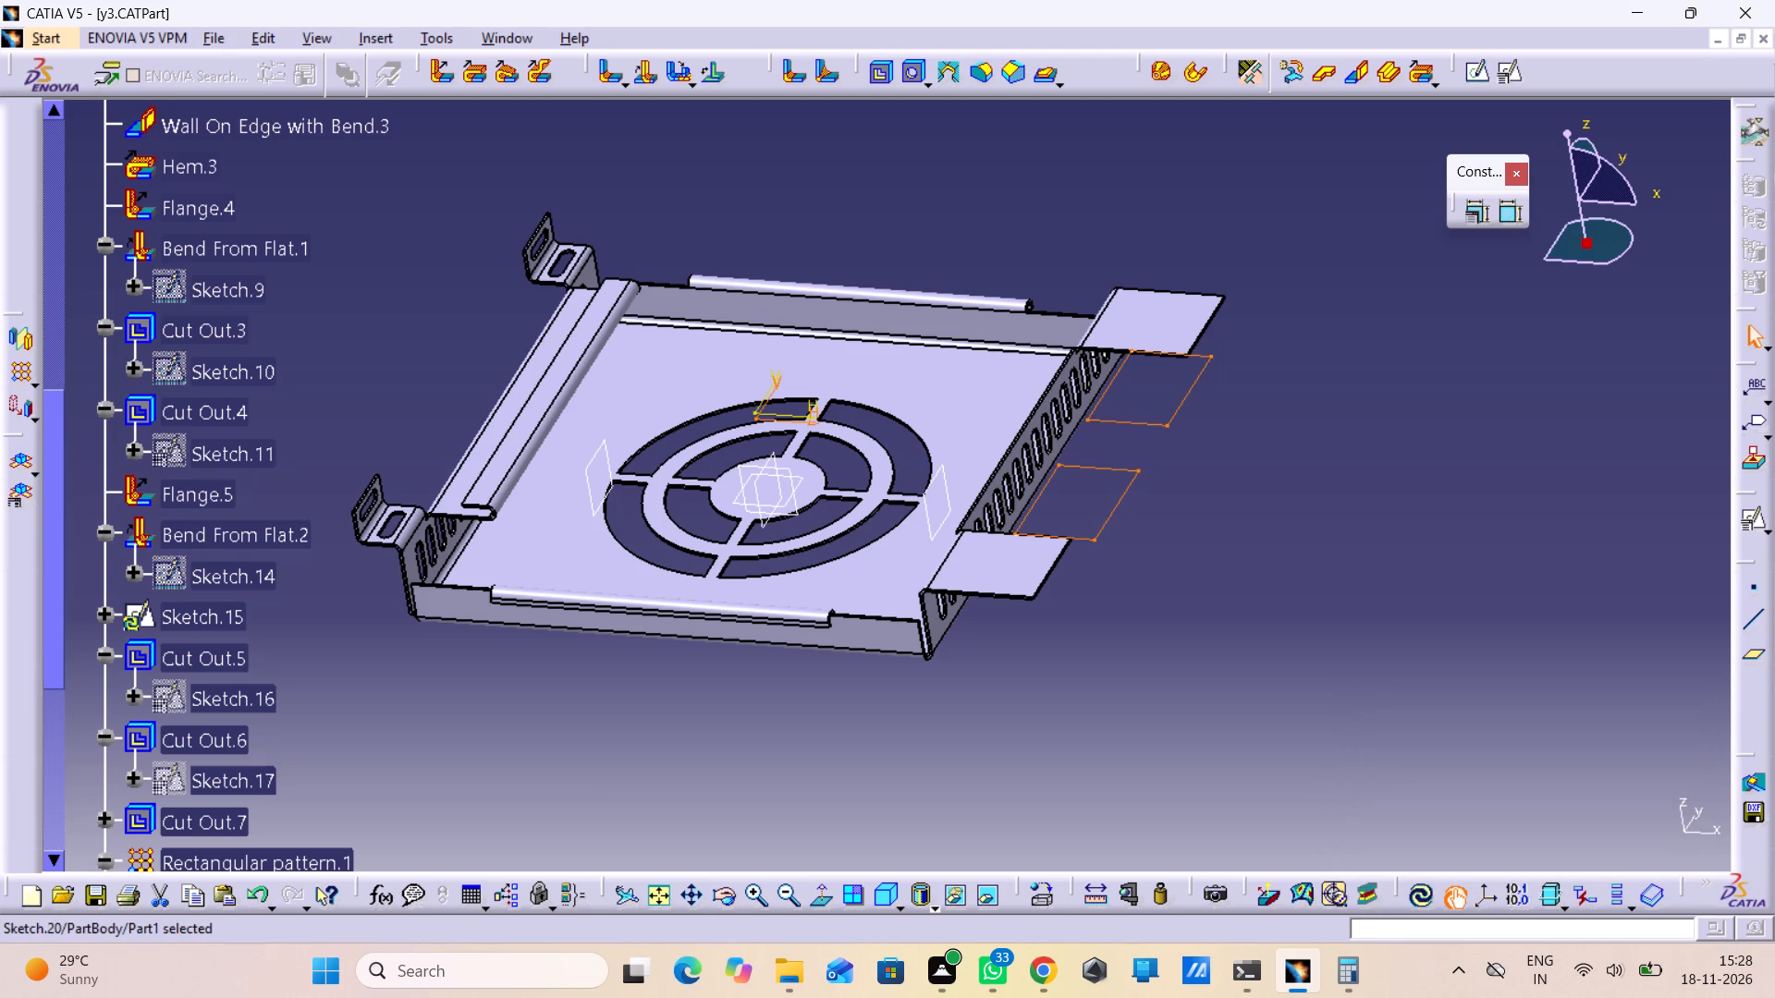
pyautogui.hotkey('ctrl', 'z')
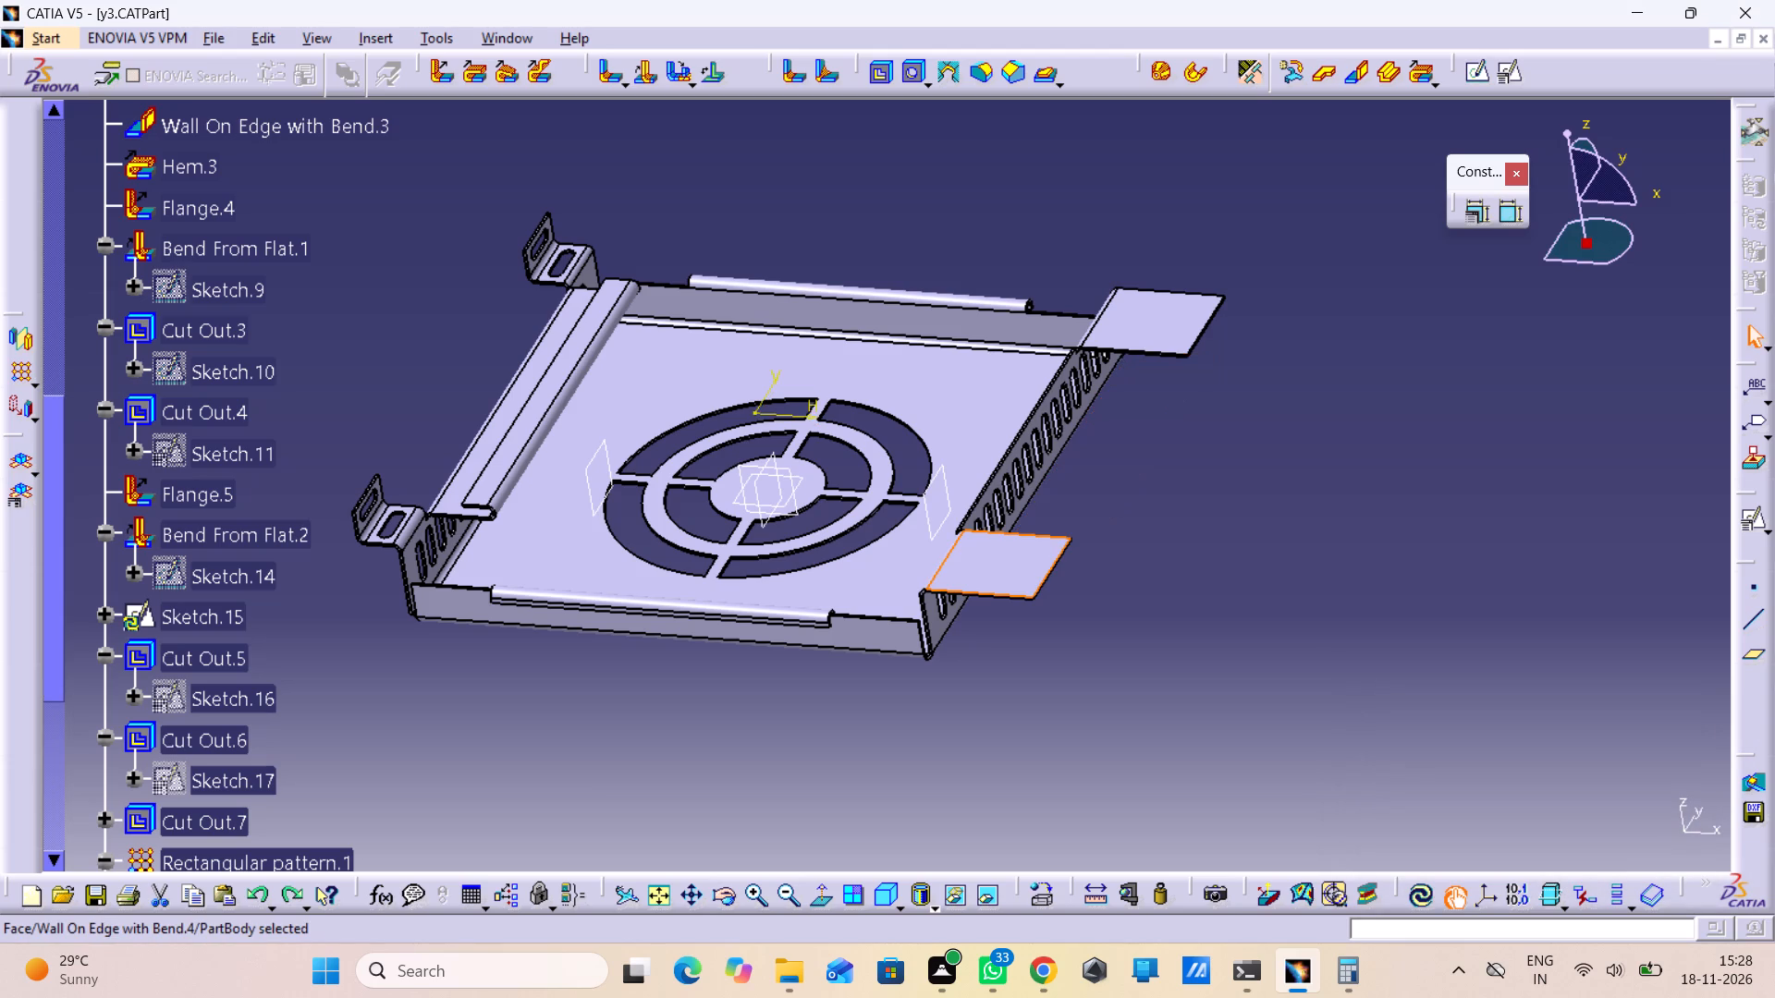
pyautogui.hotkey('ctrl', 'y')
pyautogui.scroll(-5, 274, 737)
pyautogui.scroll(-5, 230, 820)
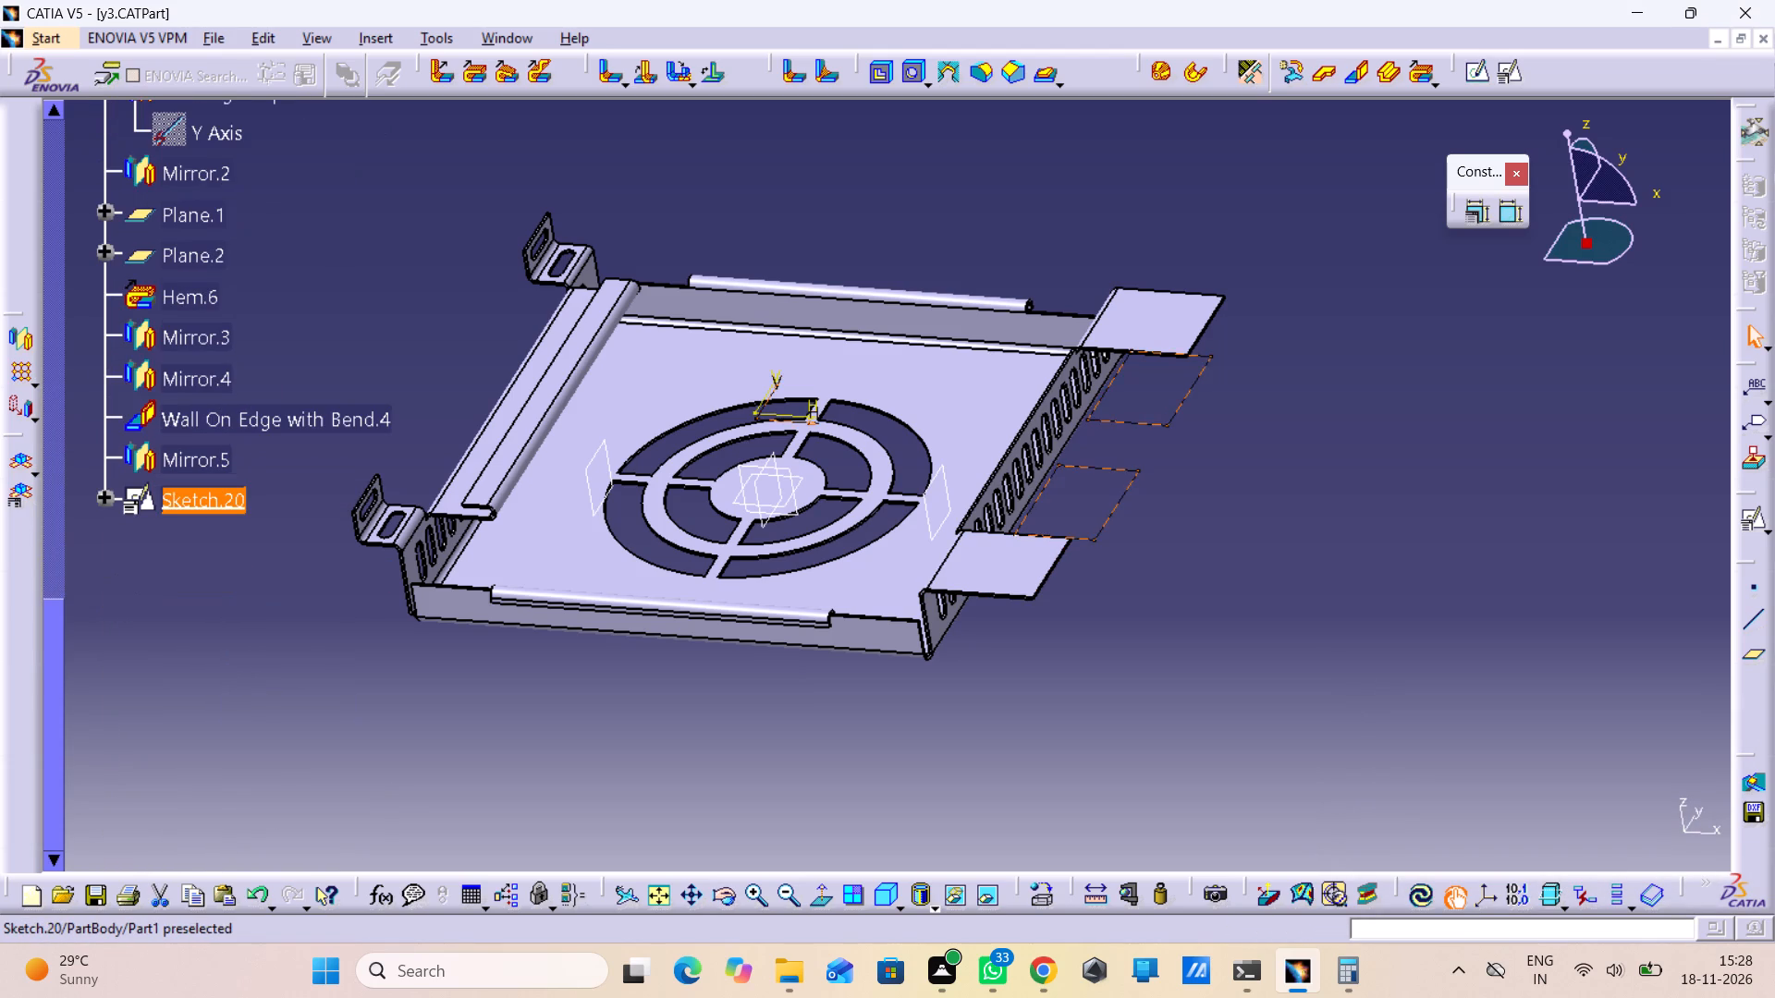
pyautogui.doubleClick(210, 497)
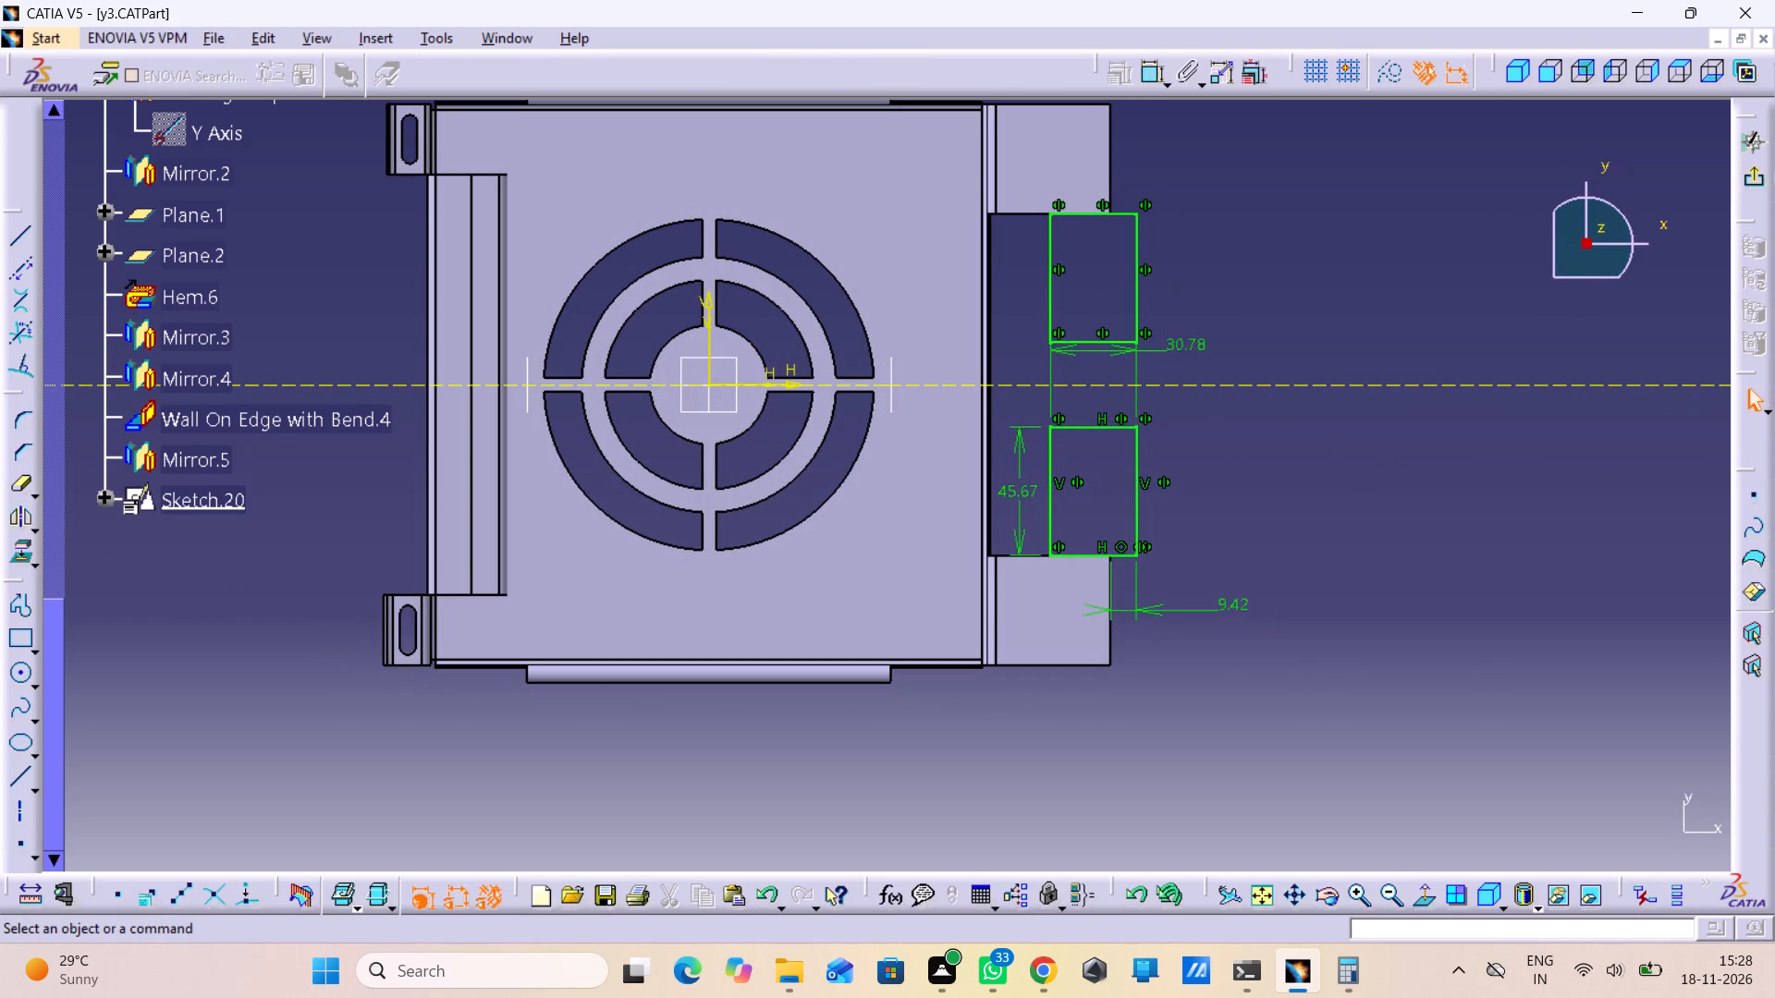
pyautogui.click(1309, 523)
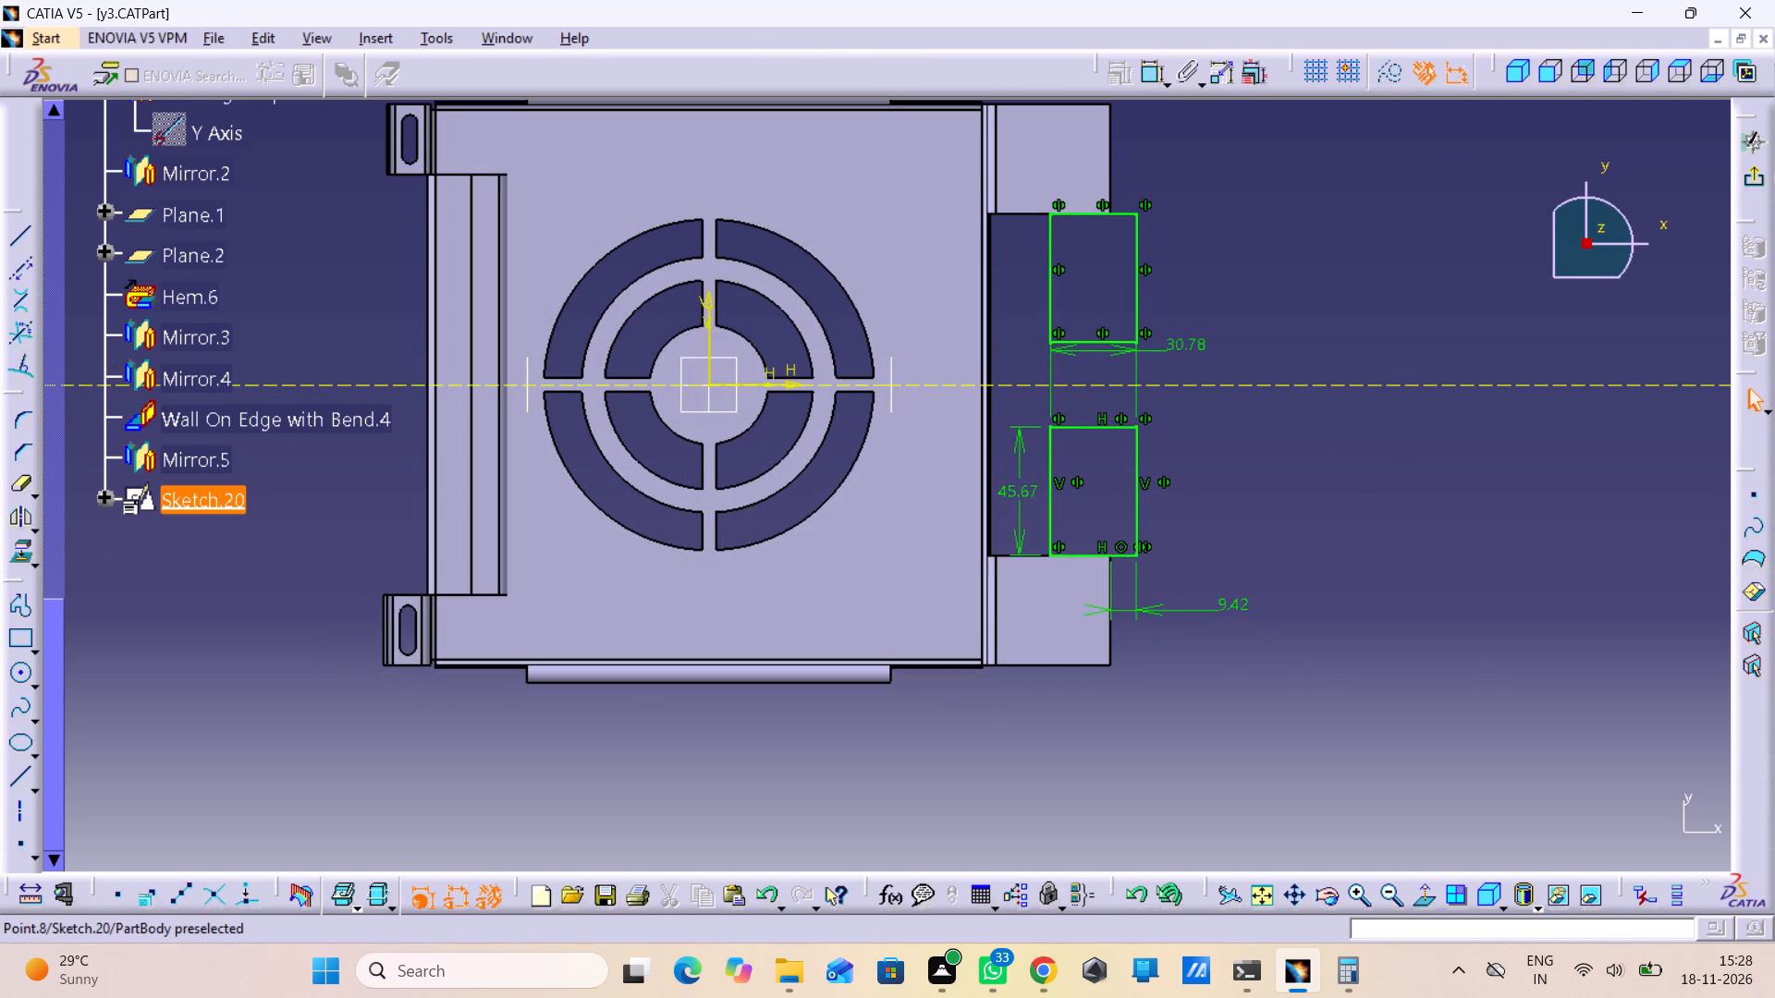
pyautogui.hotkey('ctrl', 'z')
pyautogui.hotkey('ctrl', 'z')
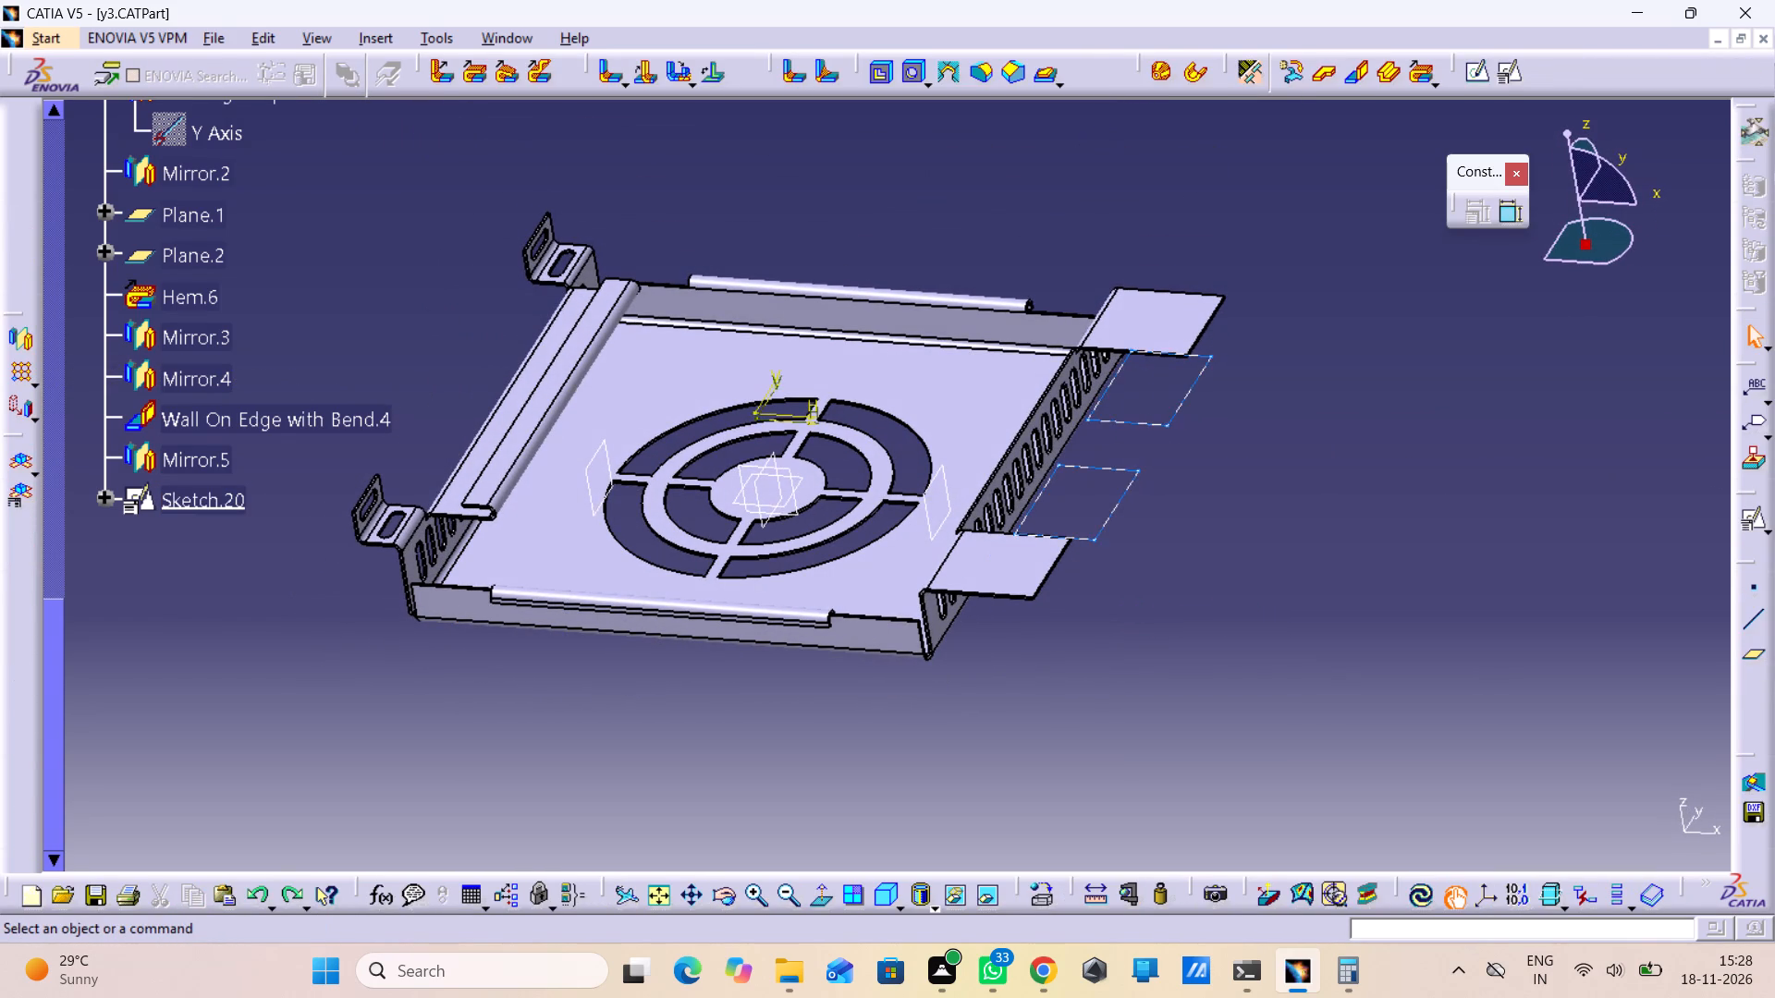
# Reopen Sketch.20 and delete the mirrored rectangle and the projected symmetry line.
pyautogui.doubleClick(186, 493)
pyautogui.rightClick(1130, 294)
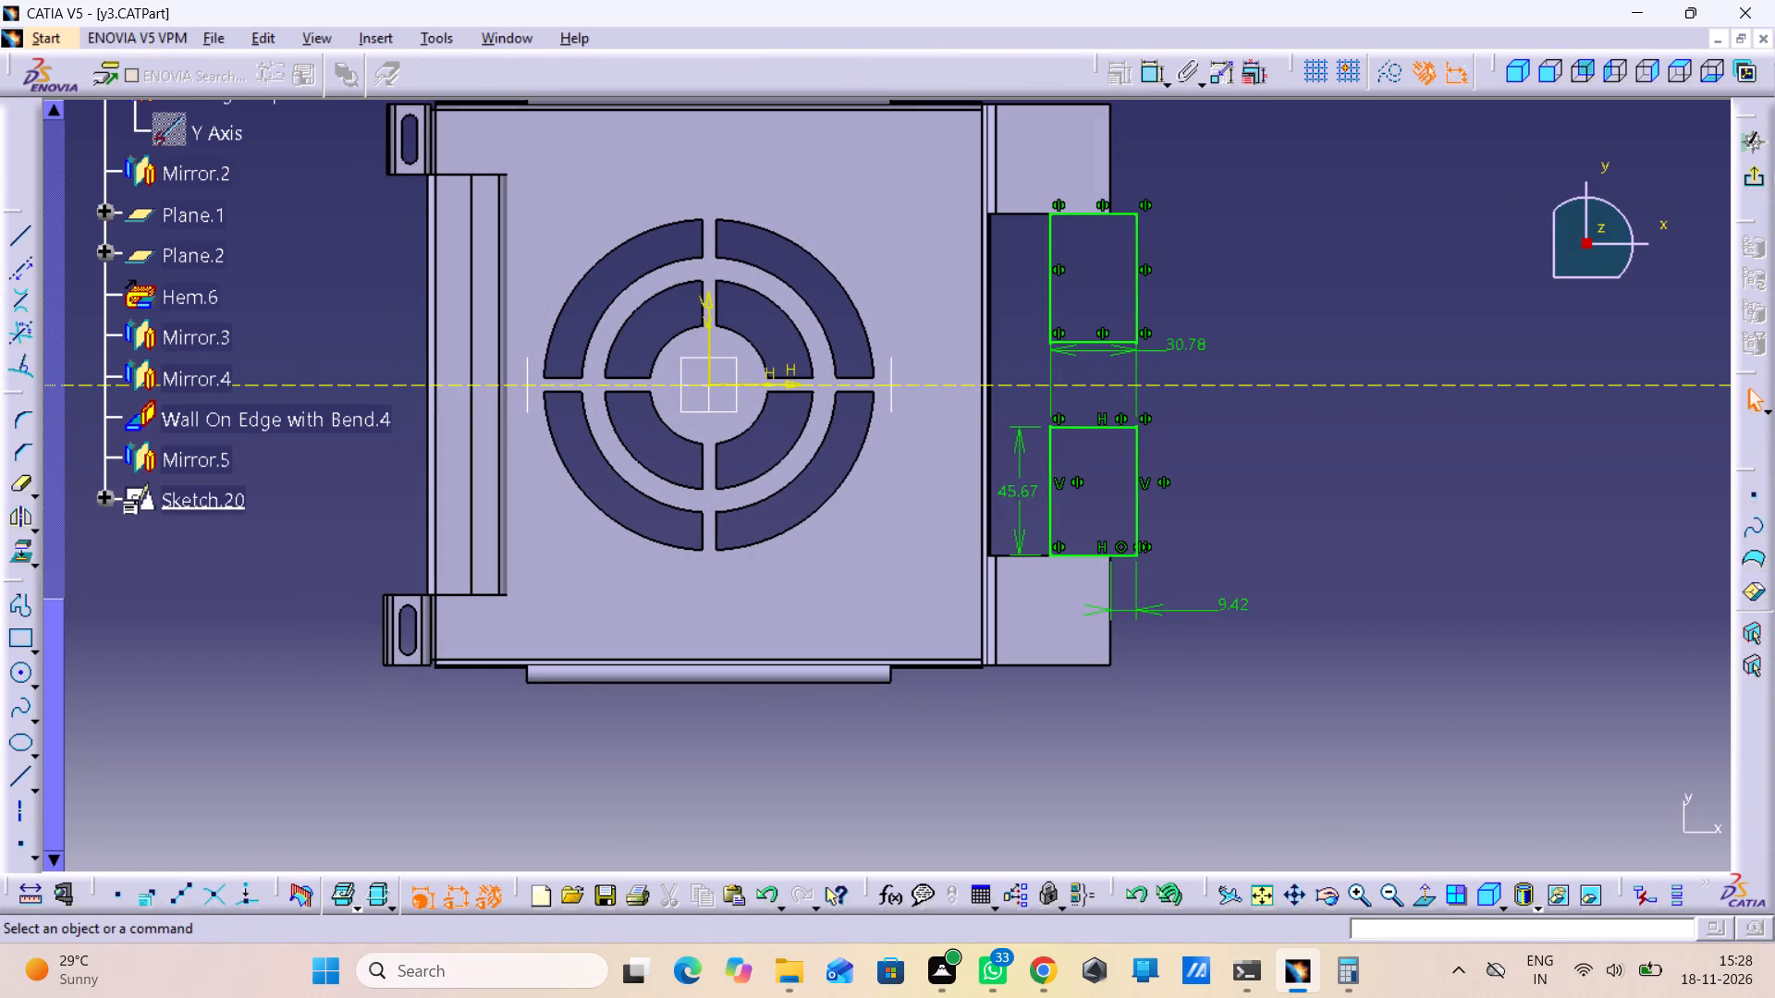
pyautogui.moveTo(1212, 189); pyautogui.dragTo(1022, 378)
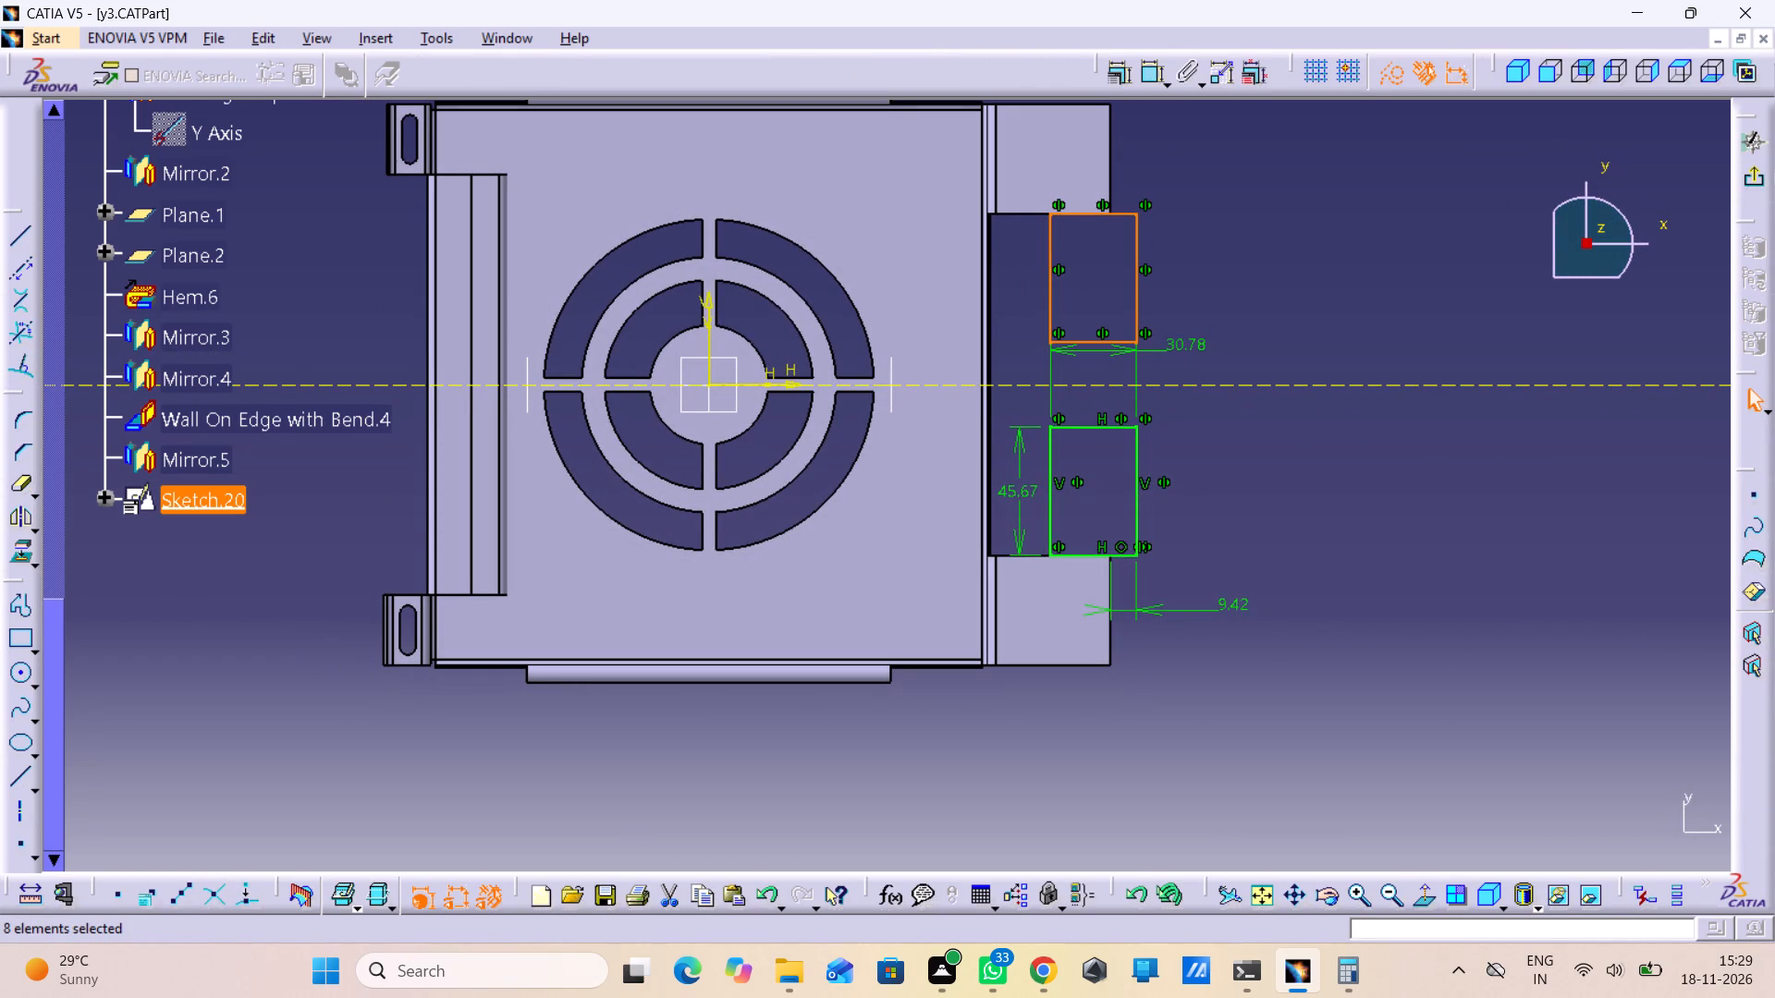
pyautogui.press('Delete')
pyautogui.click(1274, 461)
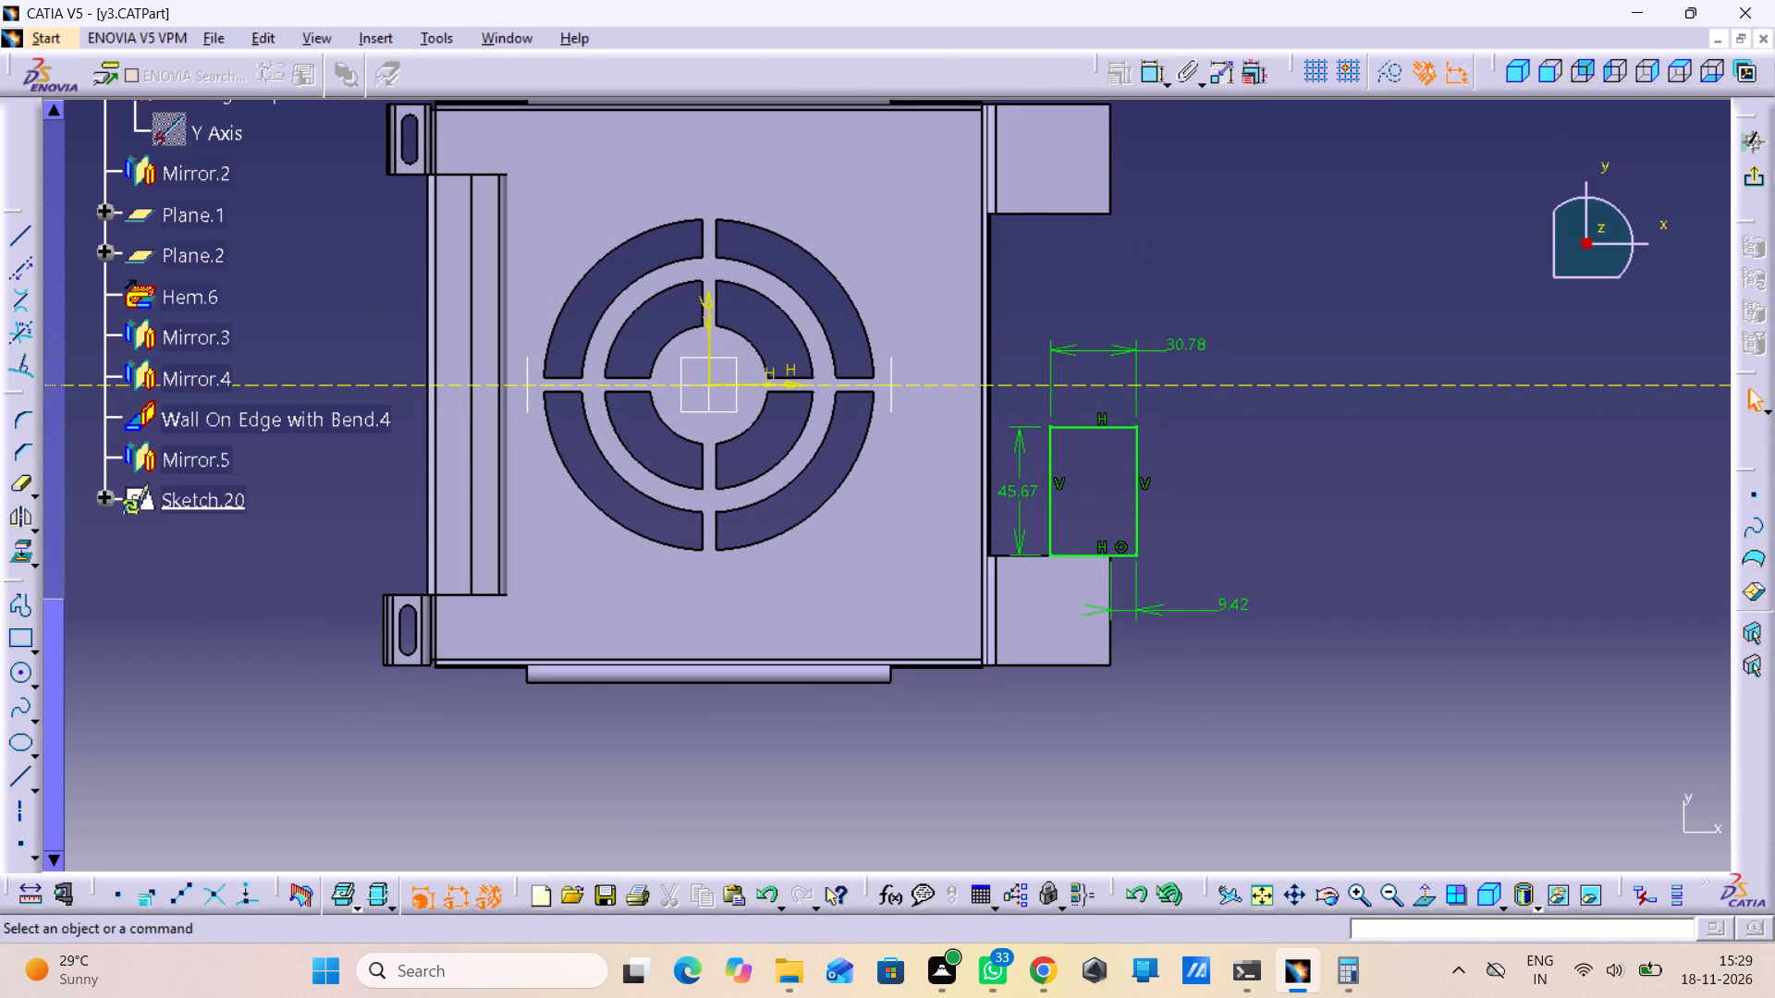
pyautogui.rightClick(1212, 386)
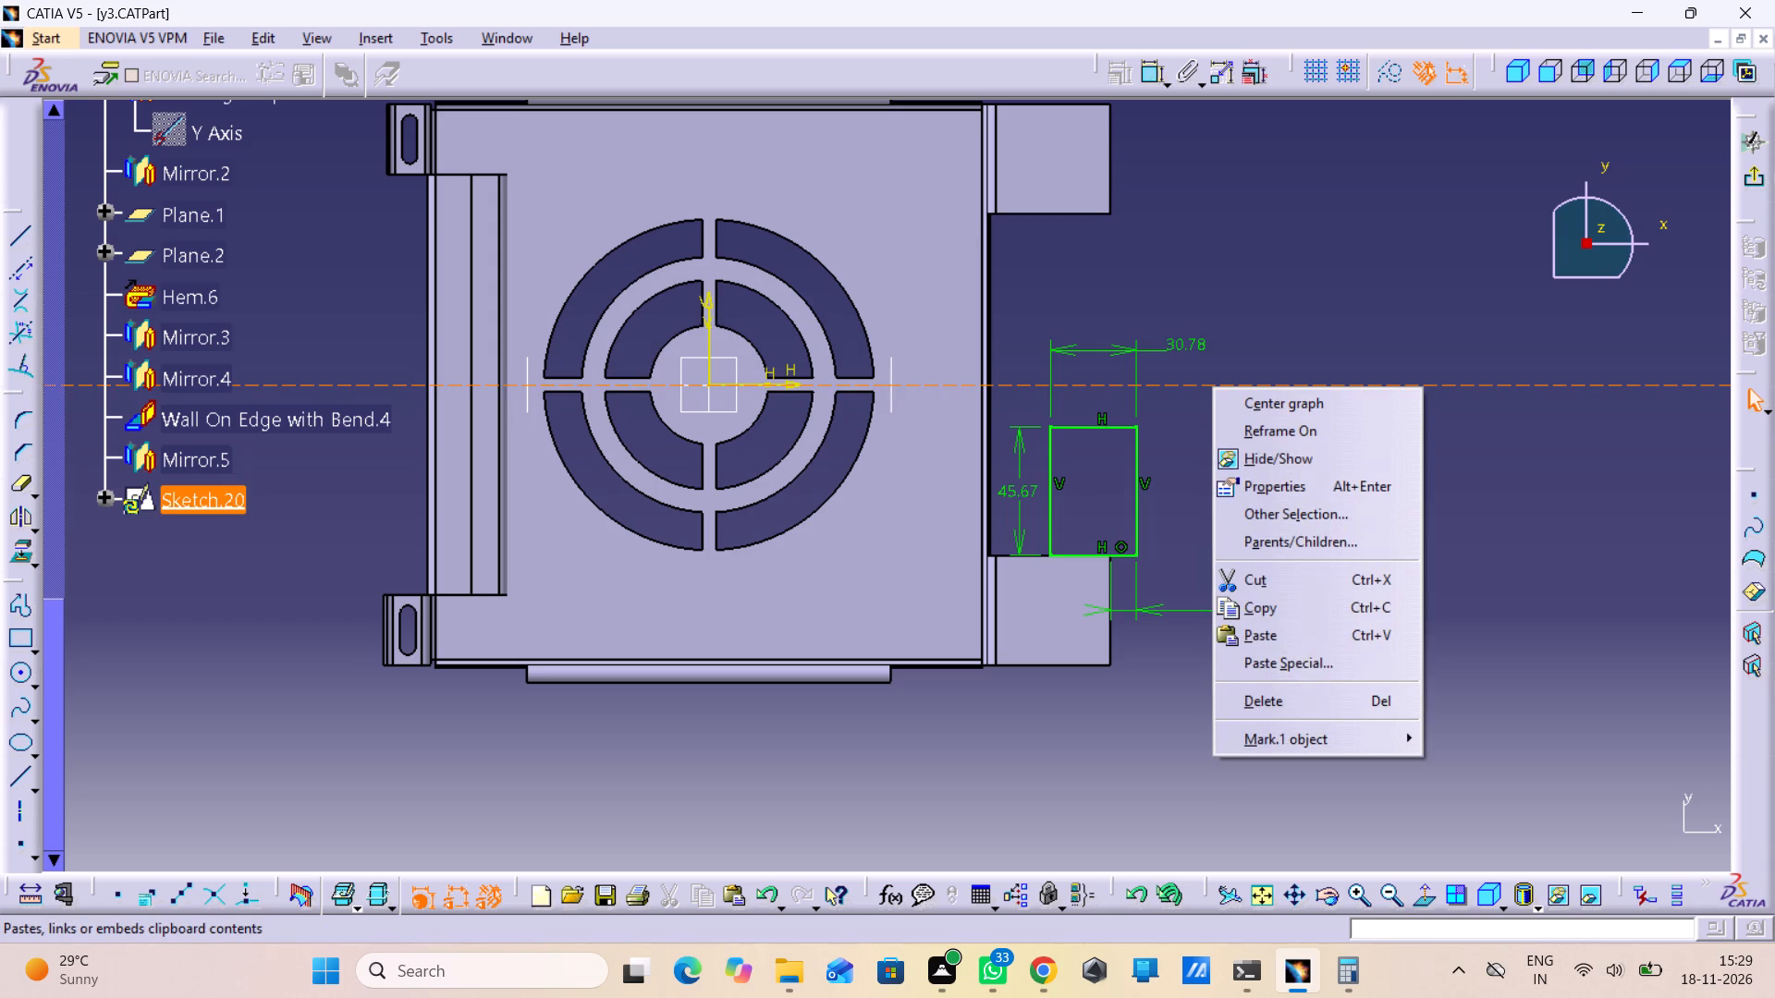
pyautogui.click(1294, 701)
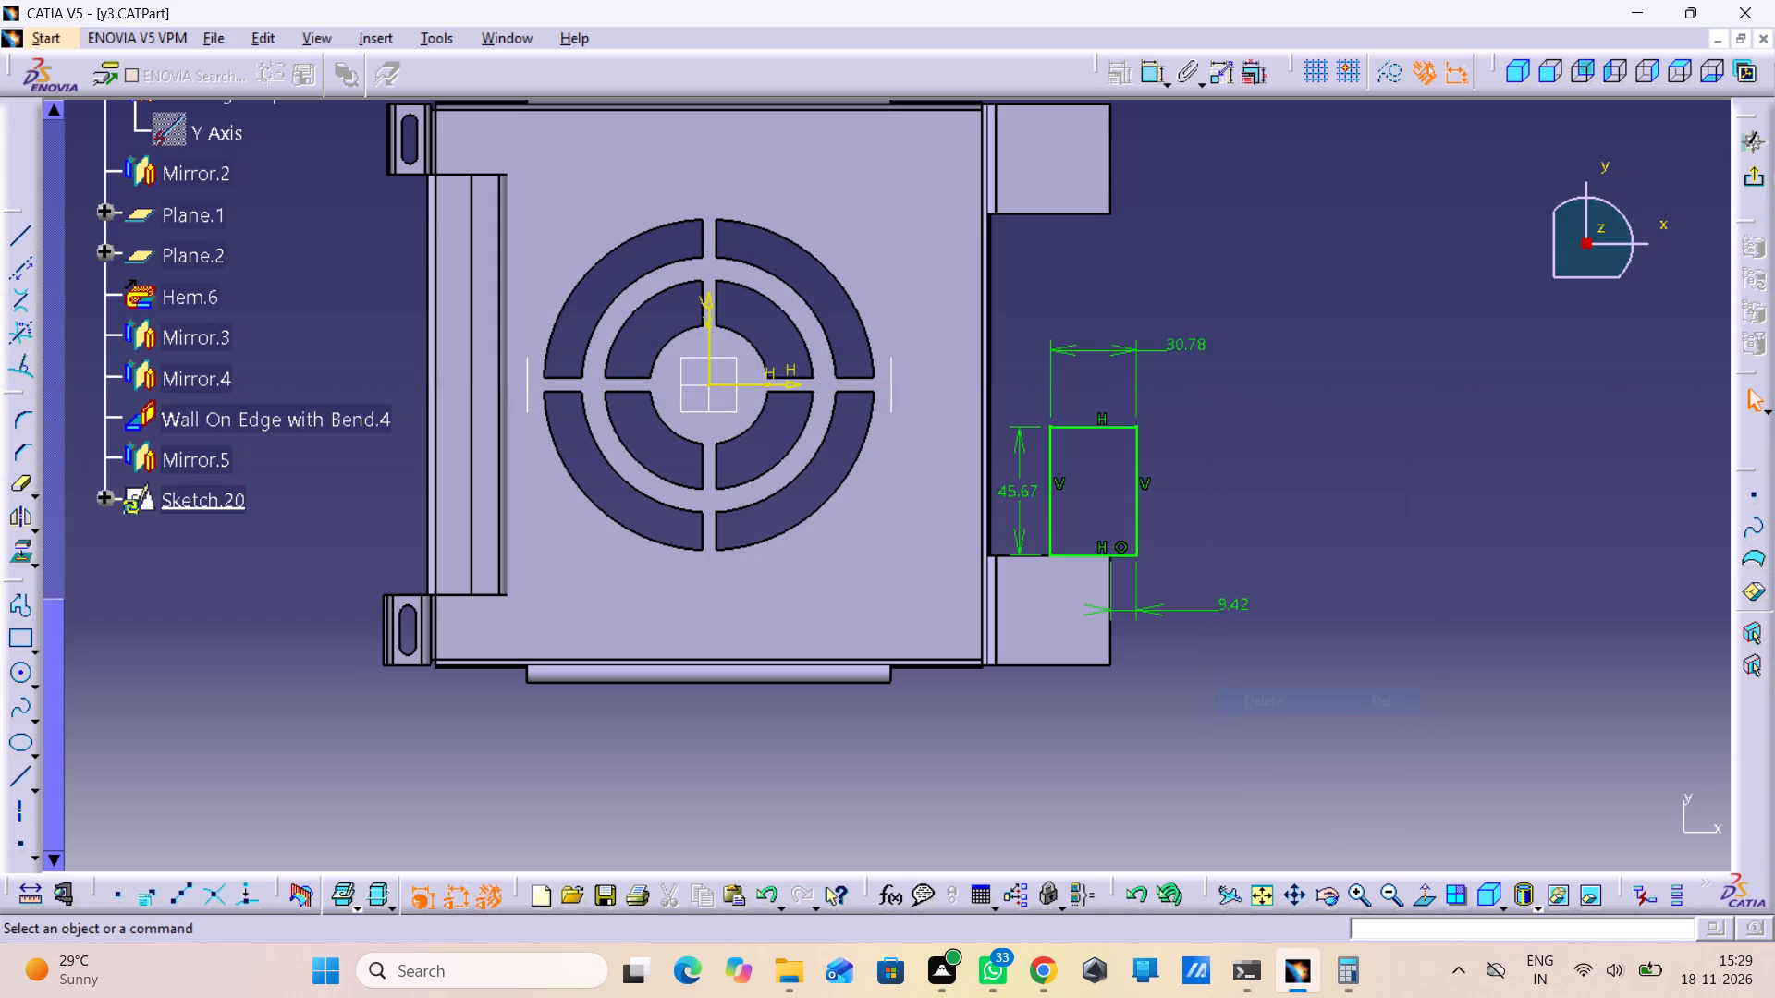
# Exit the sketch and create a wall from the single-rectangle profile with its material direction reversed to point toward the tray base.
pyautogui.click(1757, 188)
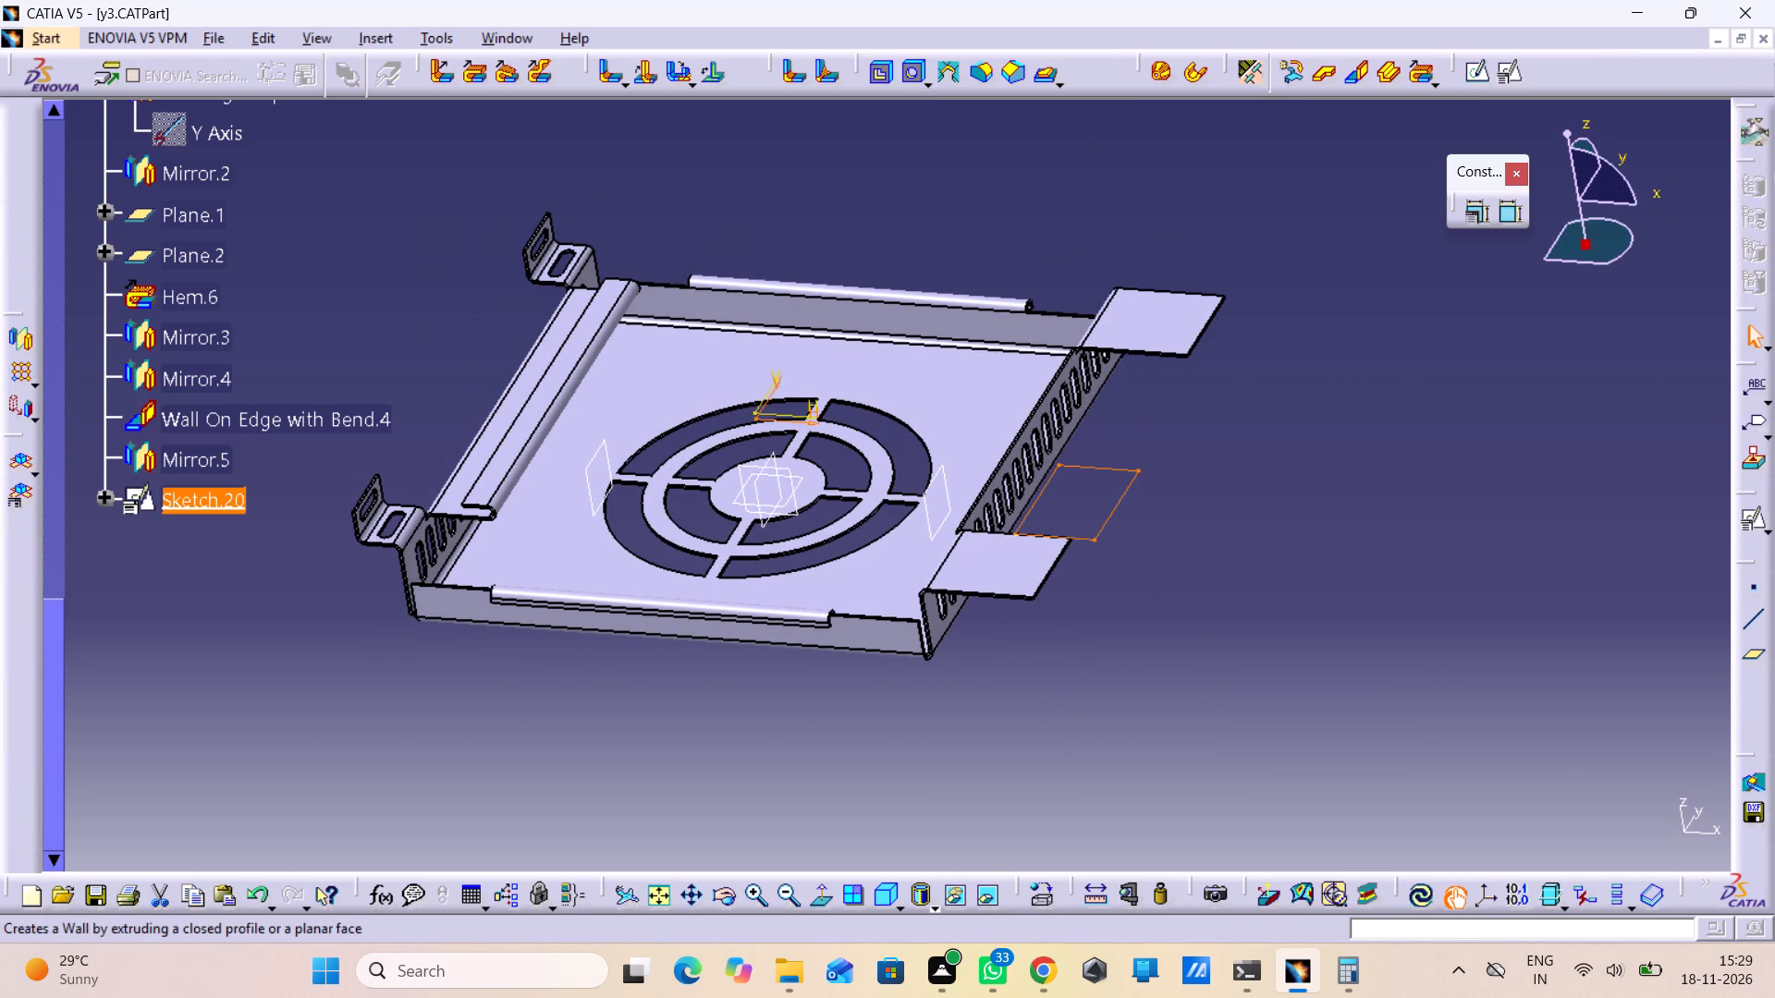
pyautogui.click(1321, 76)
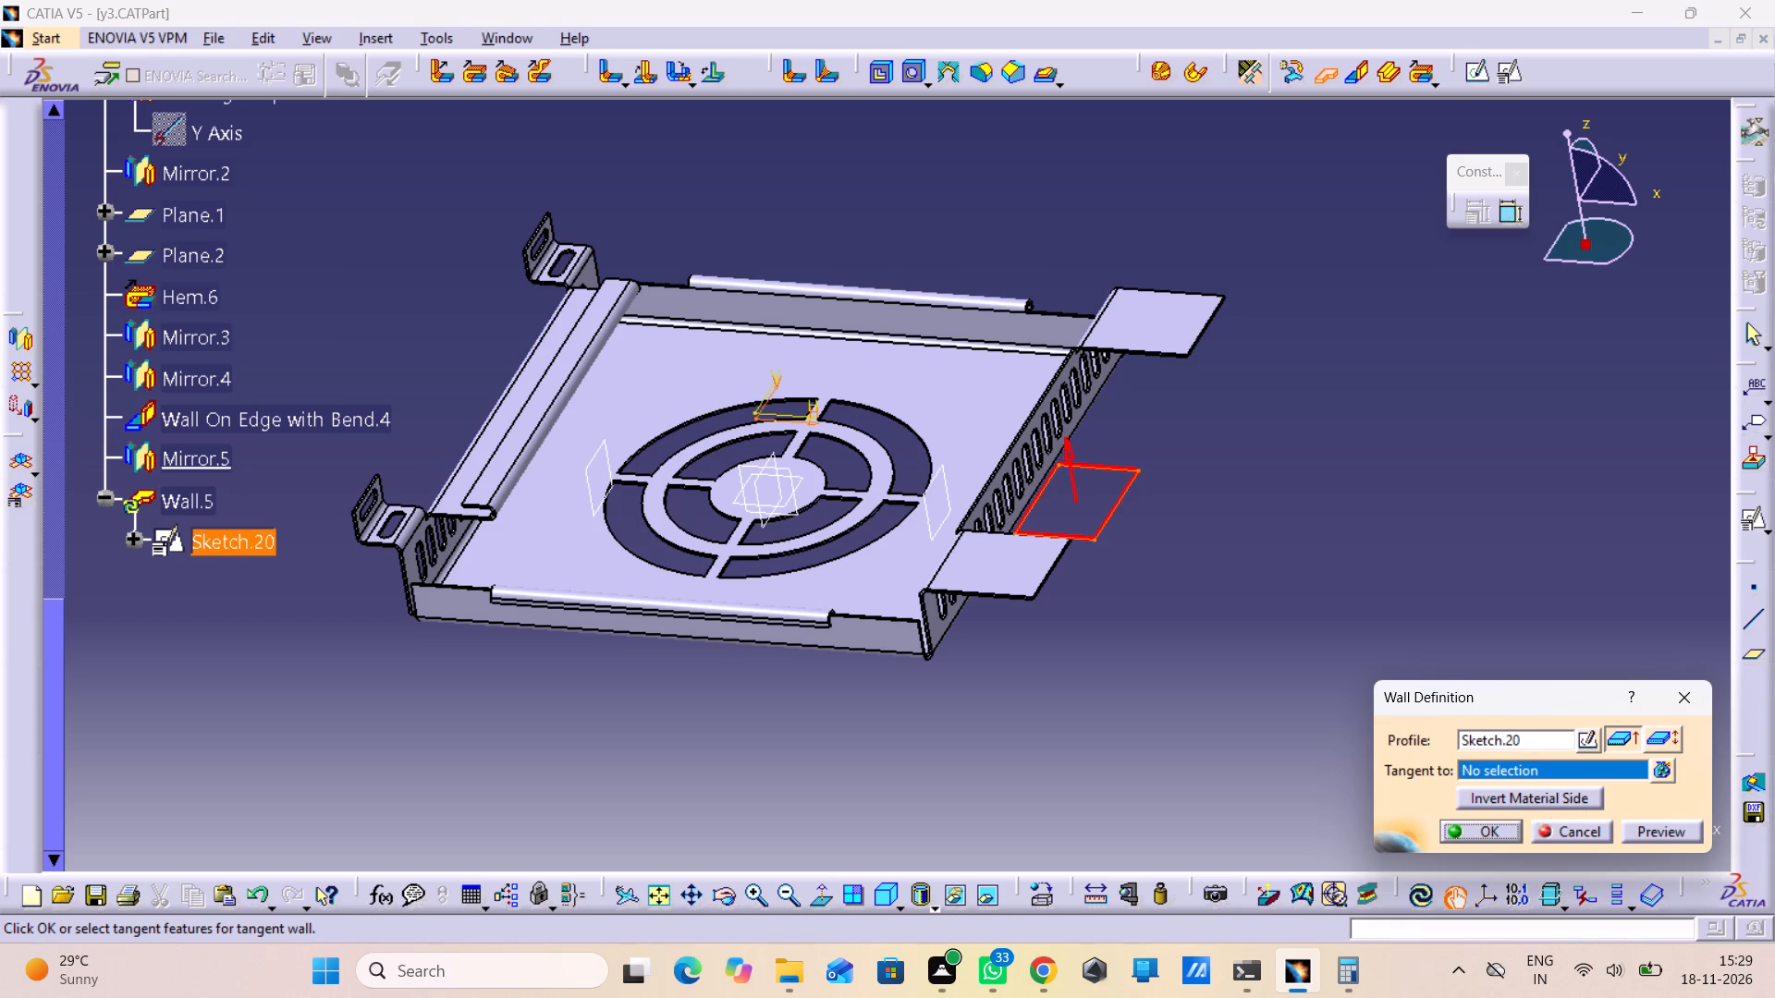
pyautogui.click(1086, 465)
pyautogui.click(1084, 492)
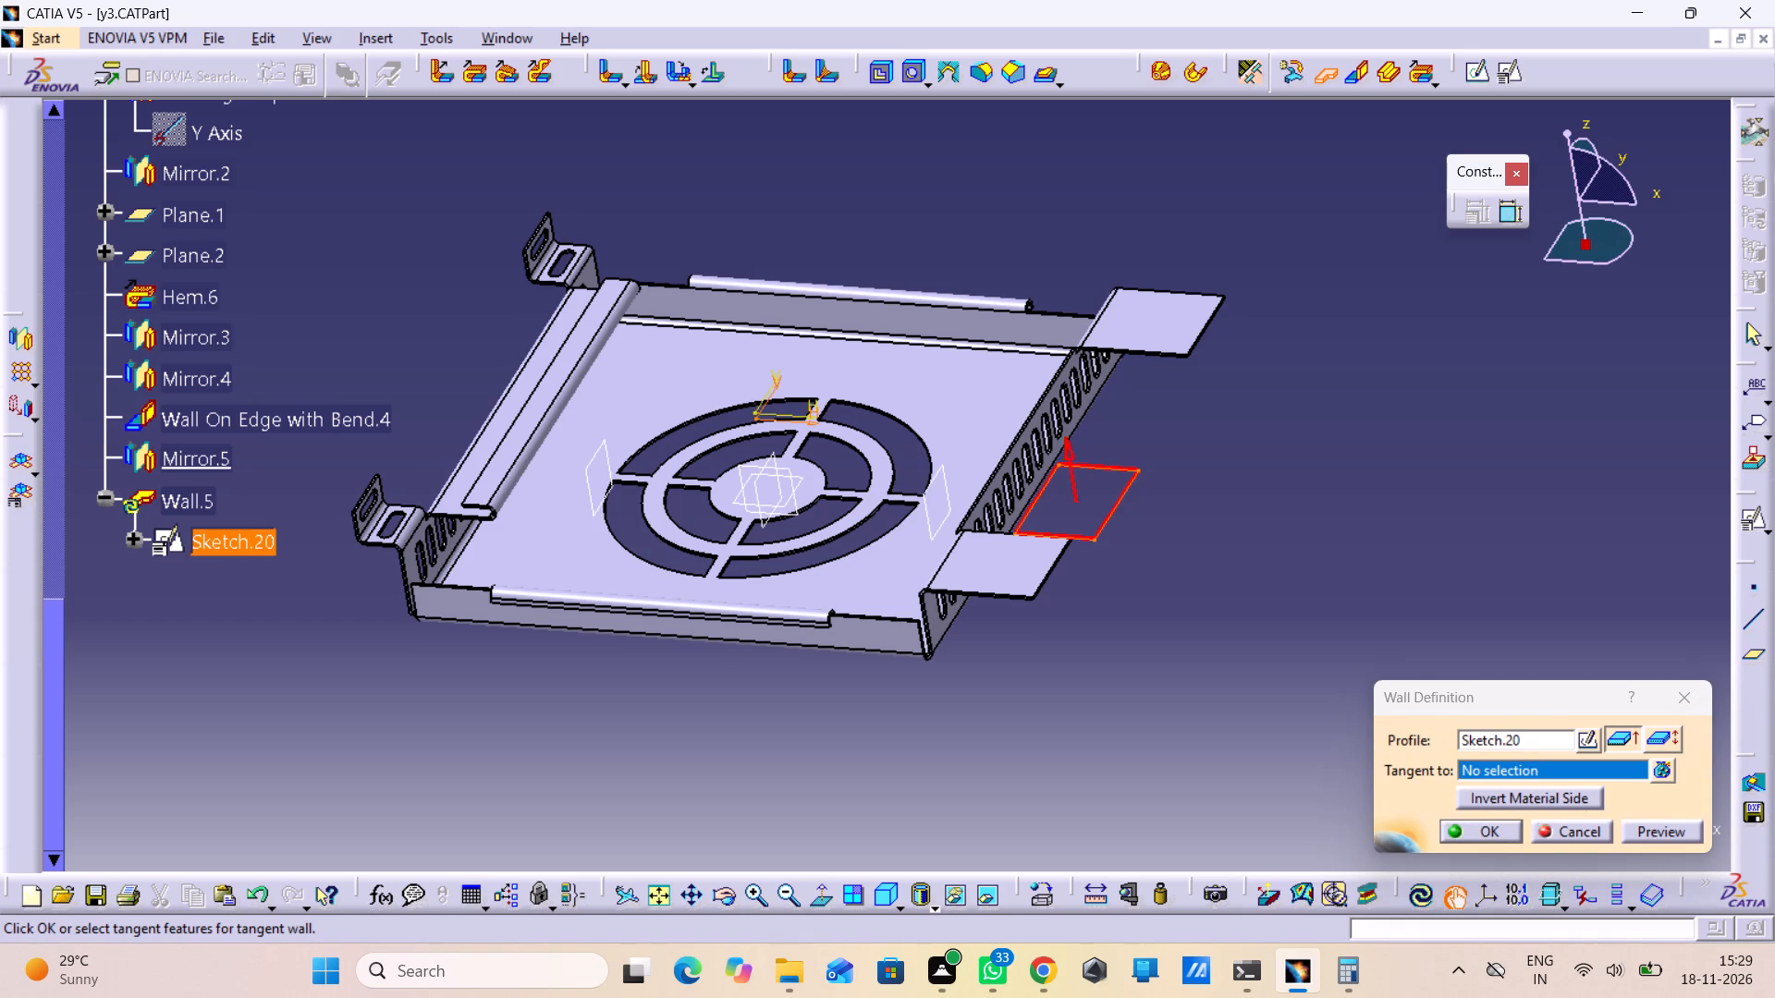
pyautogui.click(1071, 463)
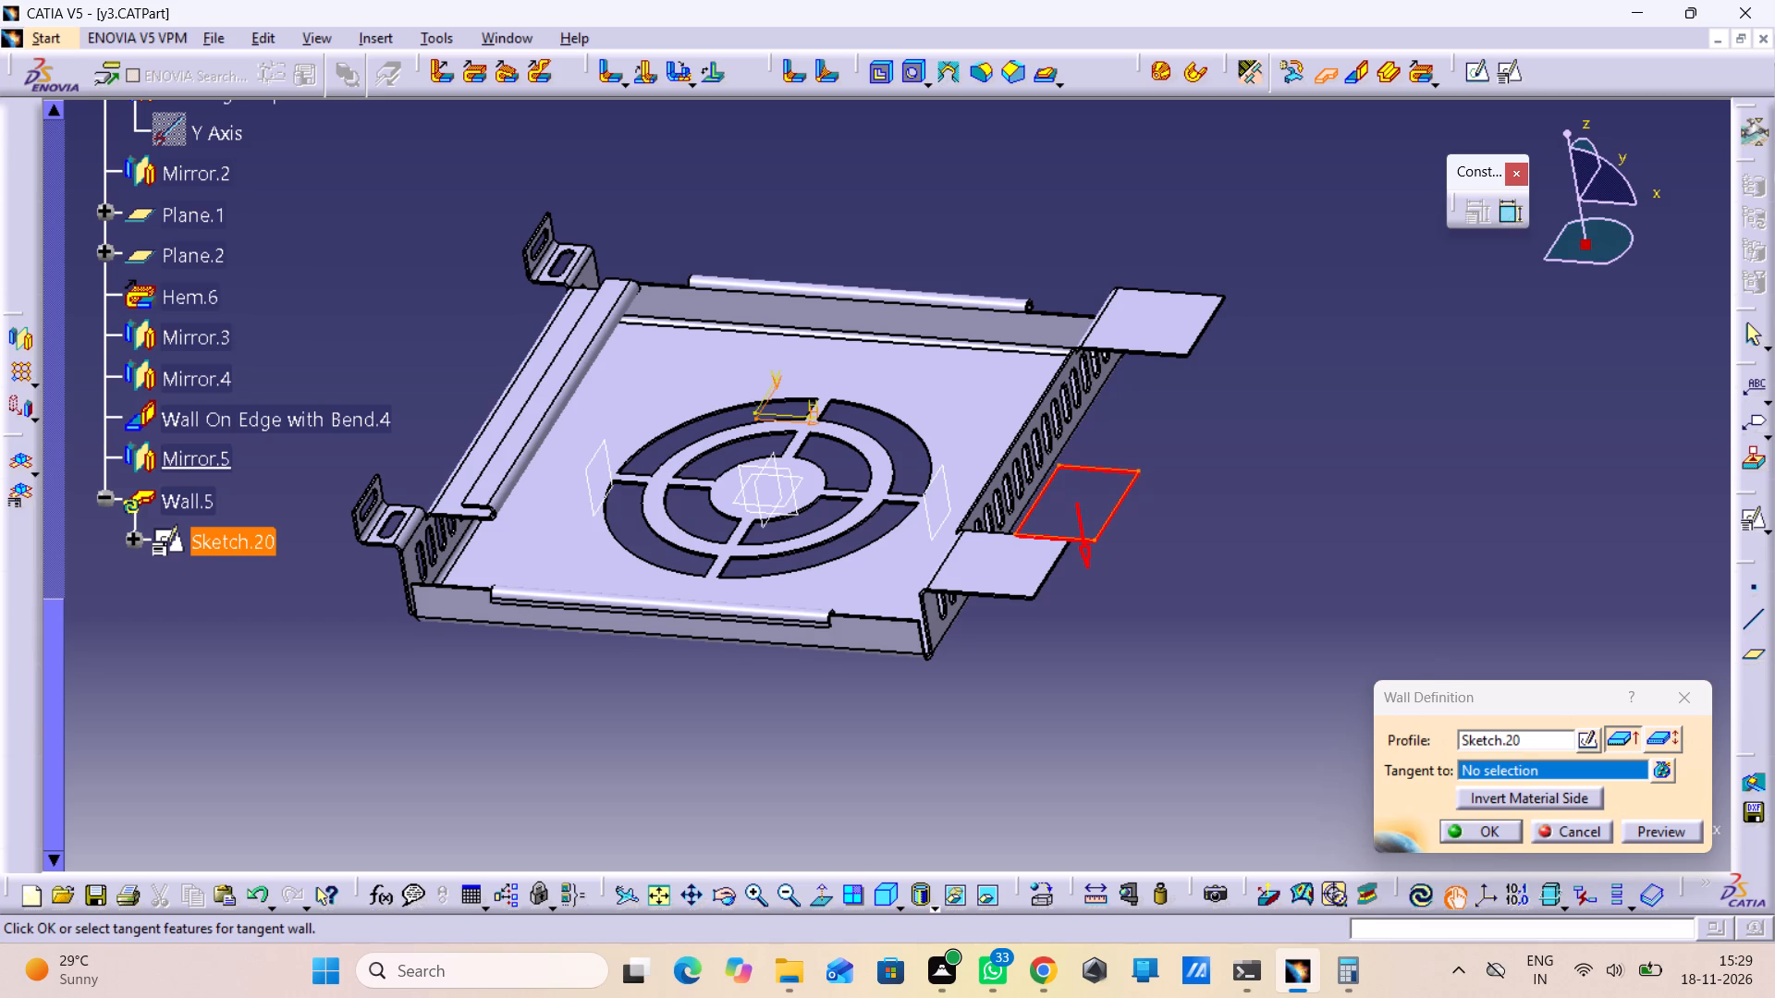
pyautogui.moveTo(1097, 629); pyautogui.dragTo(1053, 479, button='middle')
pyautogui.rightClick(1097, 629)
pyautogui.moveTo(1198, 668); pyautogui.dragTo(1059, 540, button='middle')
pyautogui.moveTo(1146, 607); pyautogui.dragTo(1059, 540, button='right')
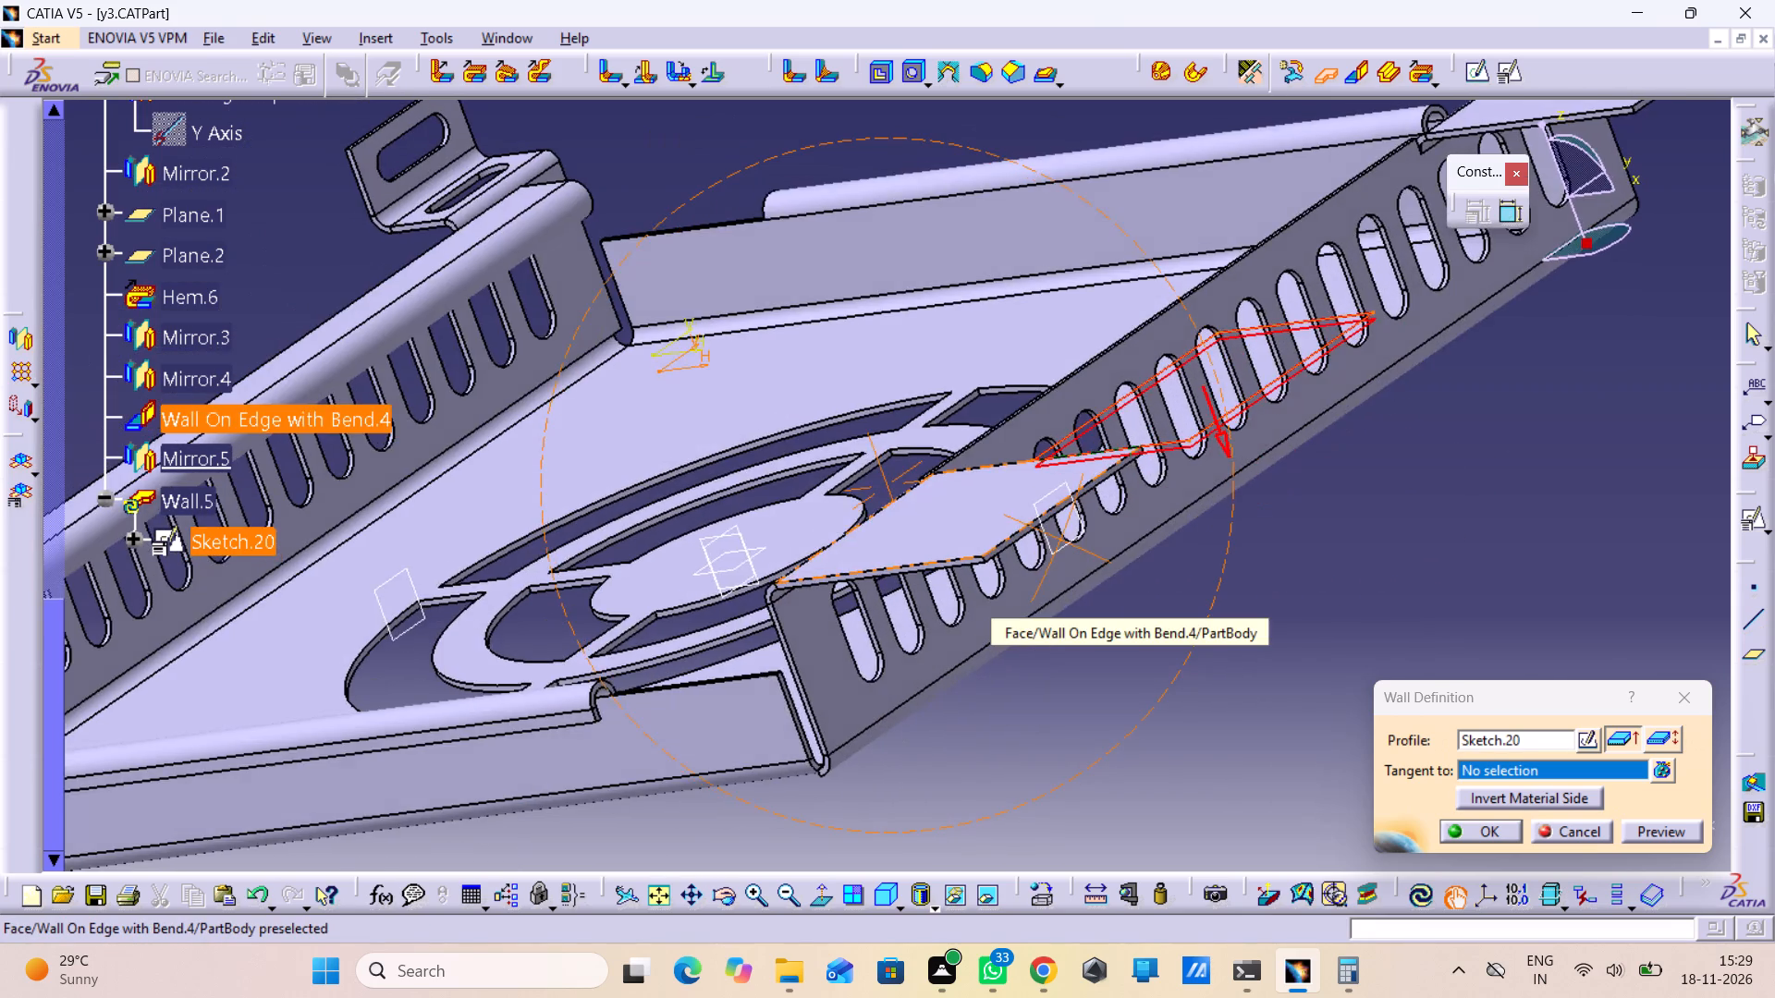
pyautogui.moveTo(1059, 540); pyautogui.dragTo(985, 484, button='middle')
pyautogui.moveTo(1059, 540); pyautogui.dragTo(1040, 498, button='right')
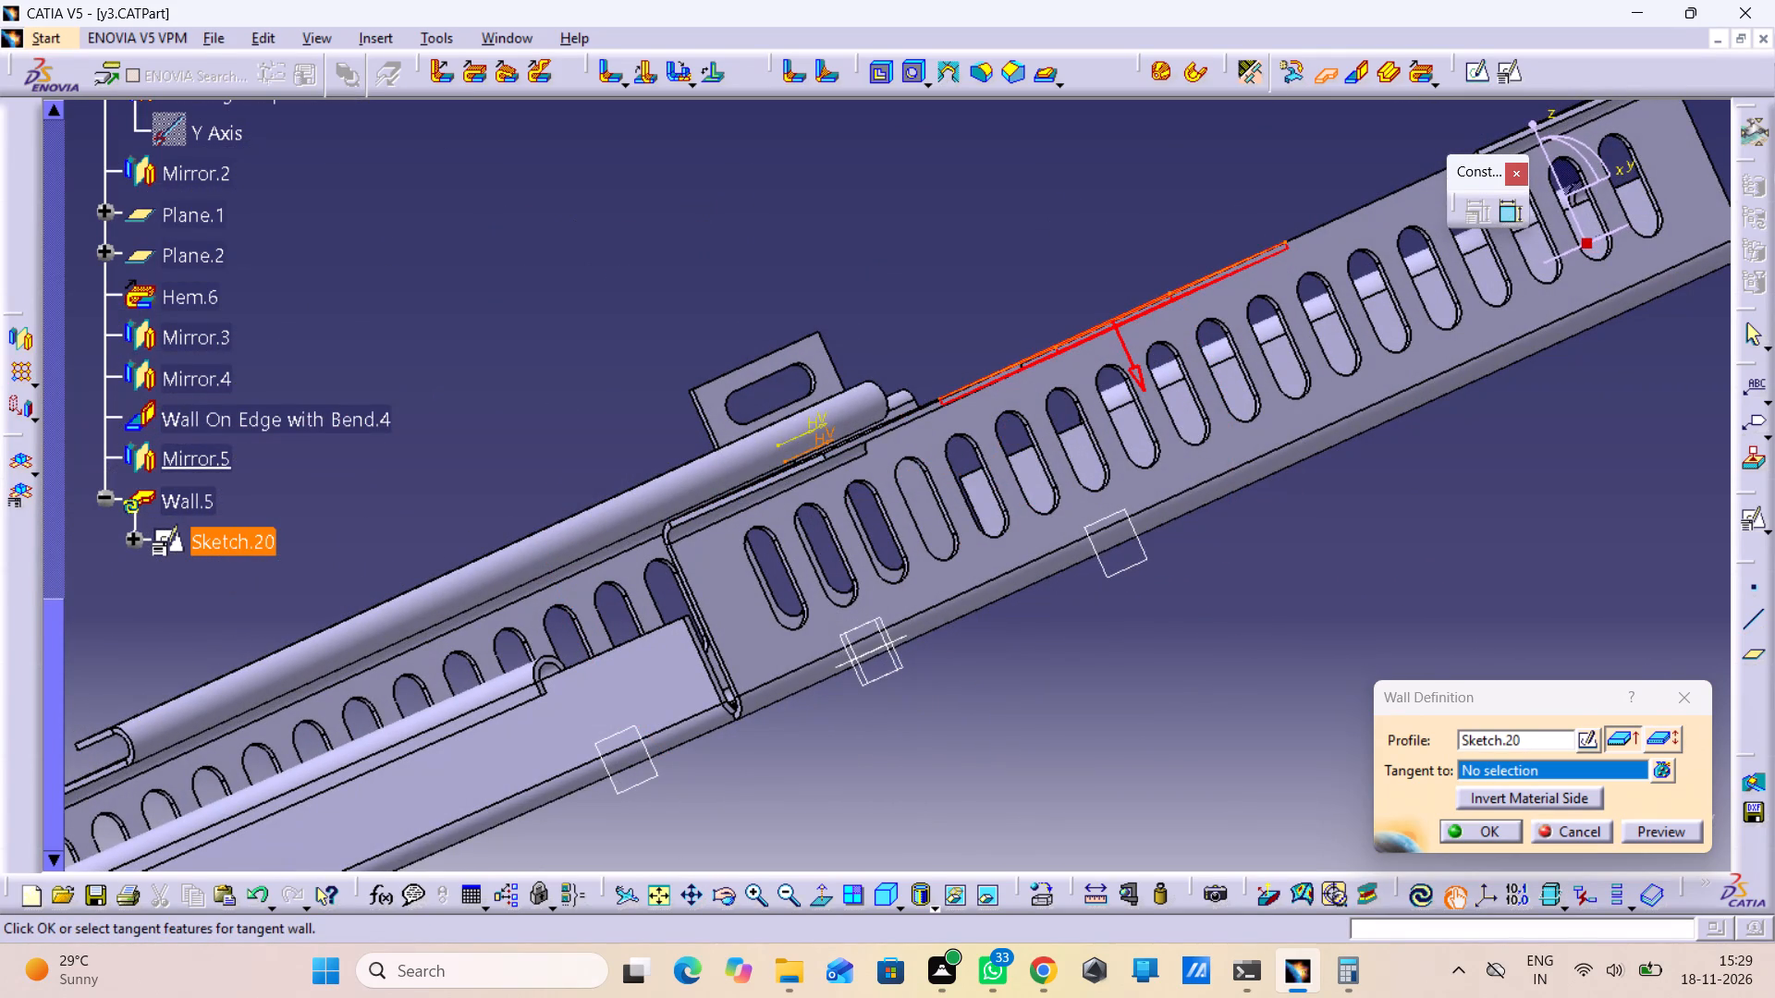
pyautogui.click(1469, 825)
pyautogui.click(1336, 745)
pyautogui.moveTo(1299, 716); pyautogui.dragTo(1349, 790, button='middle')
pyautogui.moveTo(1298, 712); pyautogui.dragTo(1349, 790, button='right')
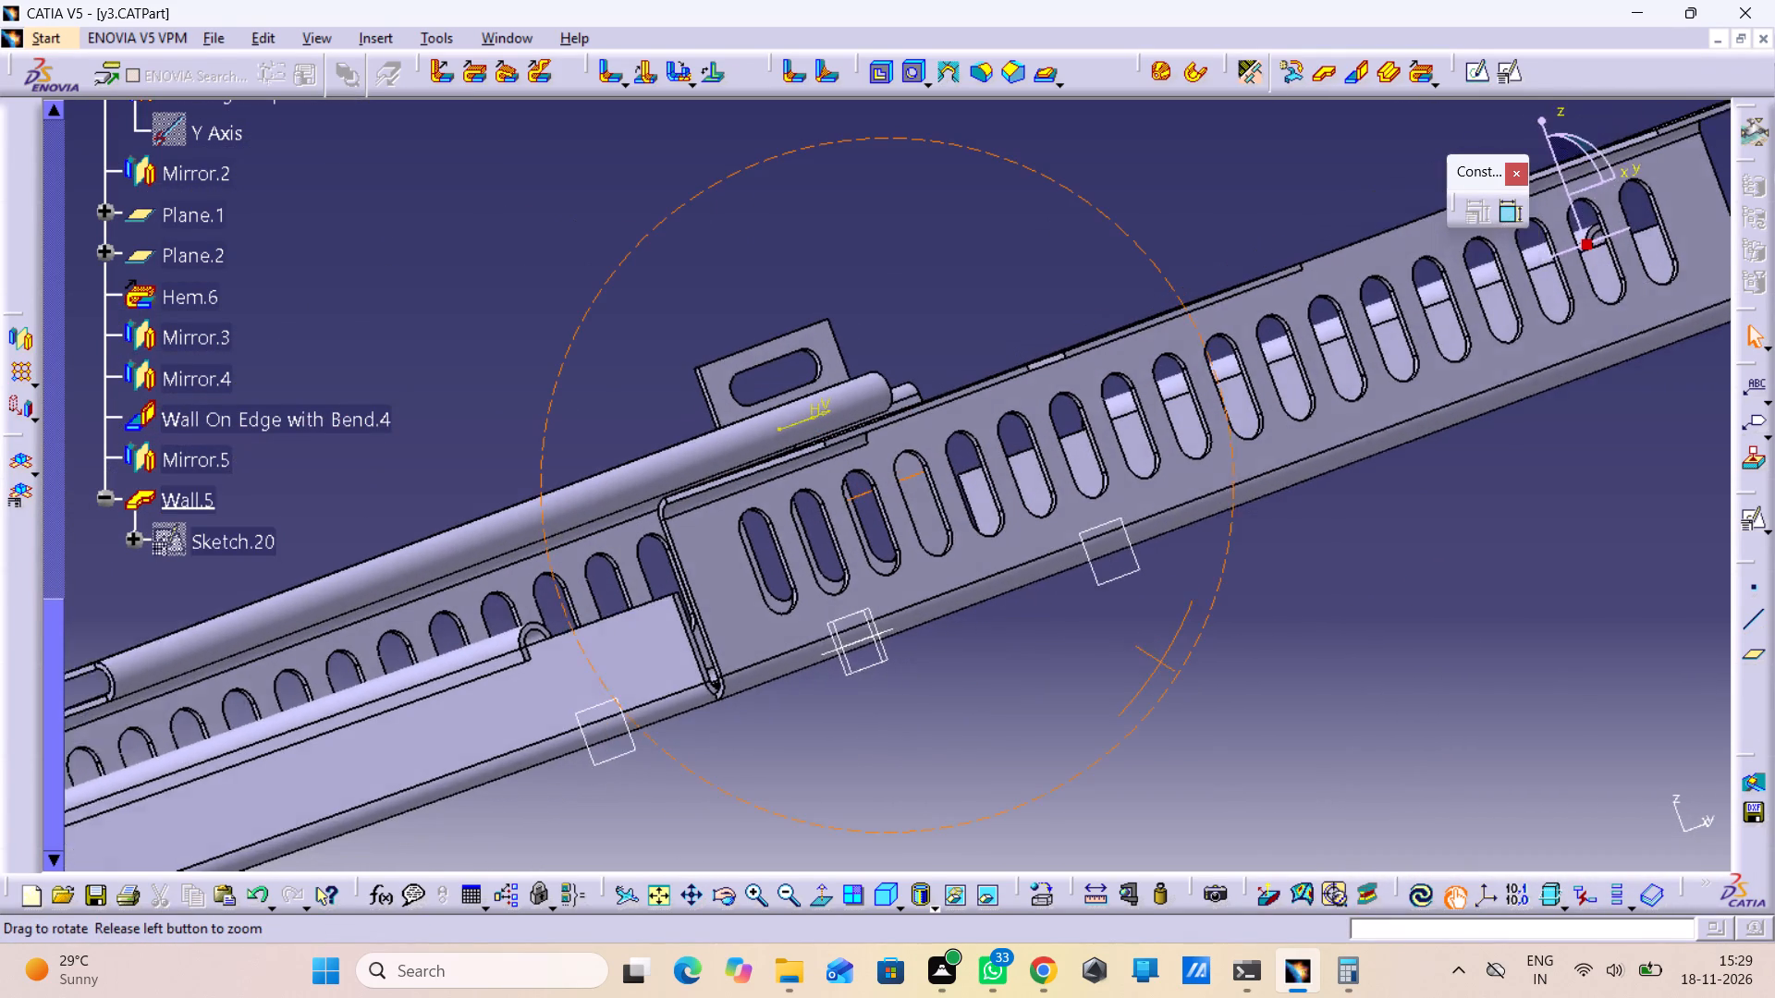
# Mirror the new rectangular wall beside the corner tab about the tray's central zx plane.
pyautogui.moveTo(1349, 790); pyautogui.dragTo(1384, 856, button='middle')
pyautogui.moveTo(1349, 790); pyautogui.dragTo(1377, 848, button='right')
pyautogui.moveTo(1131, 718); pyautogui.dragTo(1130, 847, button='middle')
pyautogui.moveTo(1102, 720); pyautogui.dragTo(1130, 847, button='right')
pyautogui.click(1225, 602)
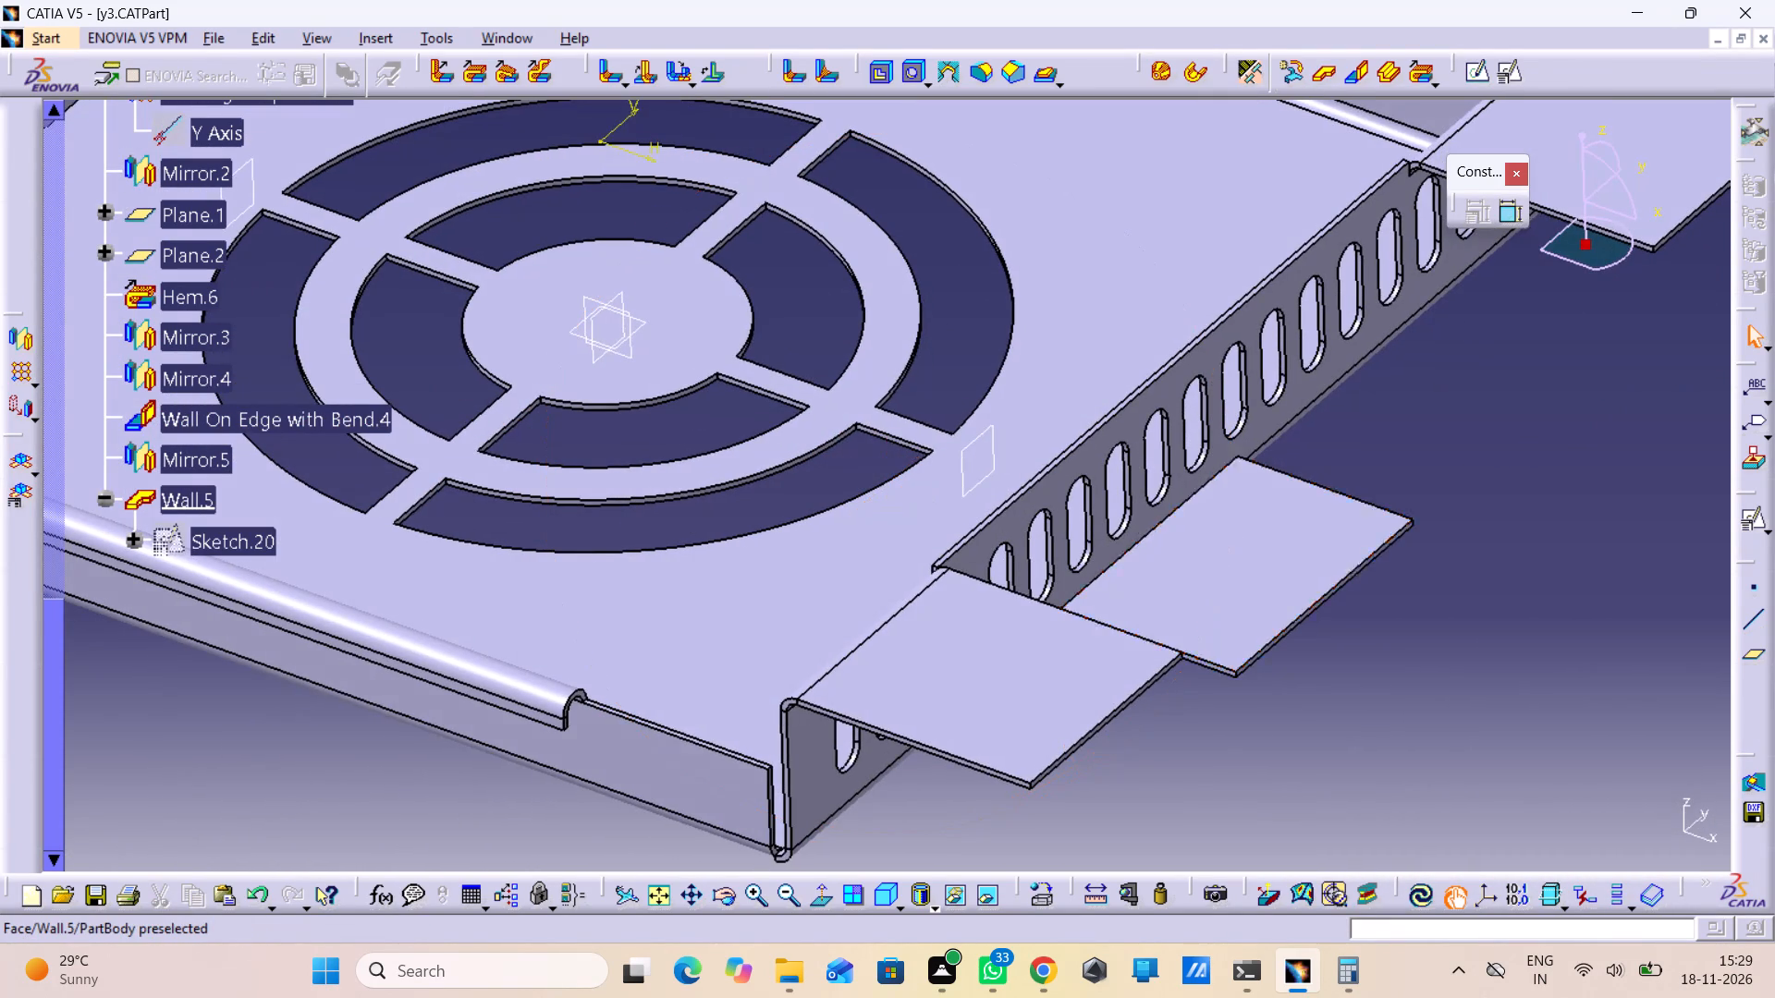
pyautogui.click(10, 341)
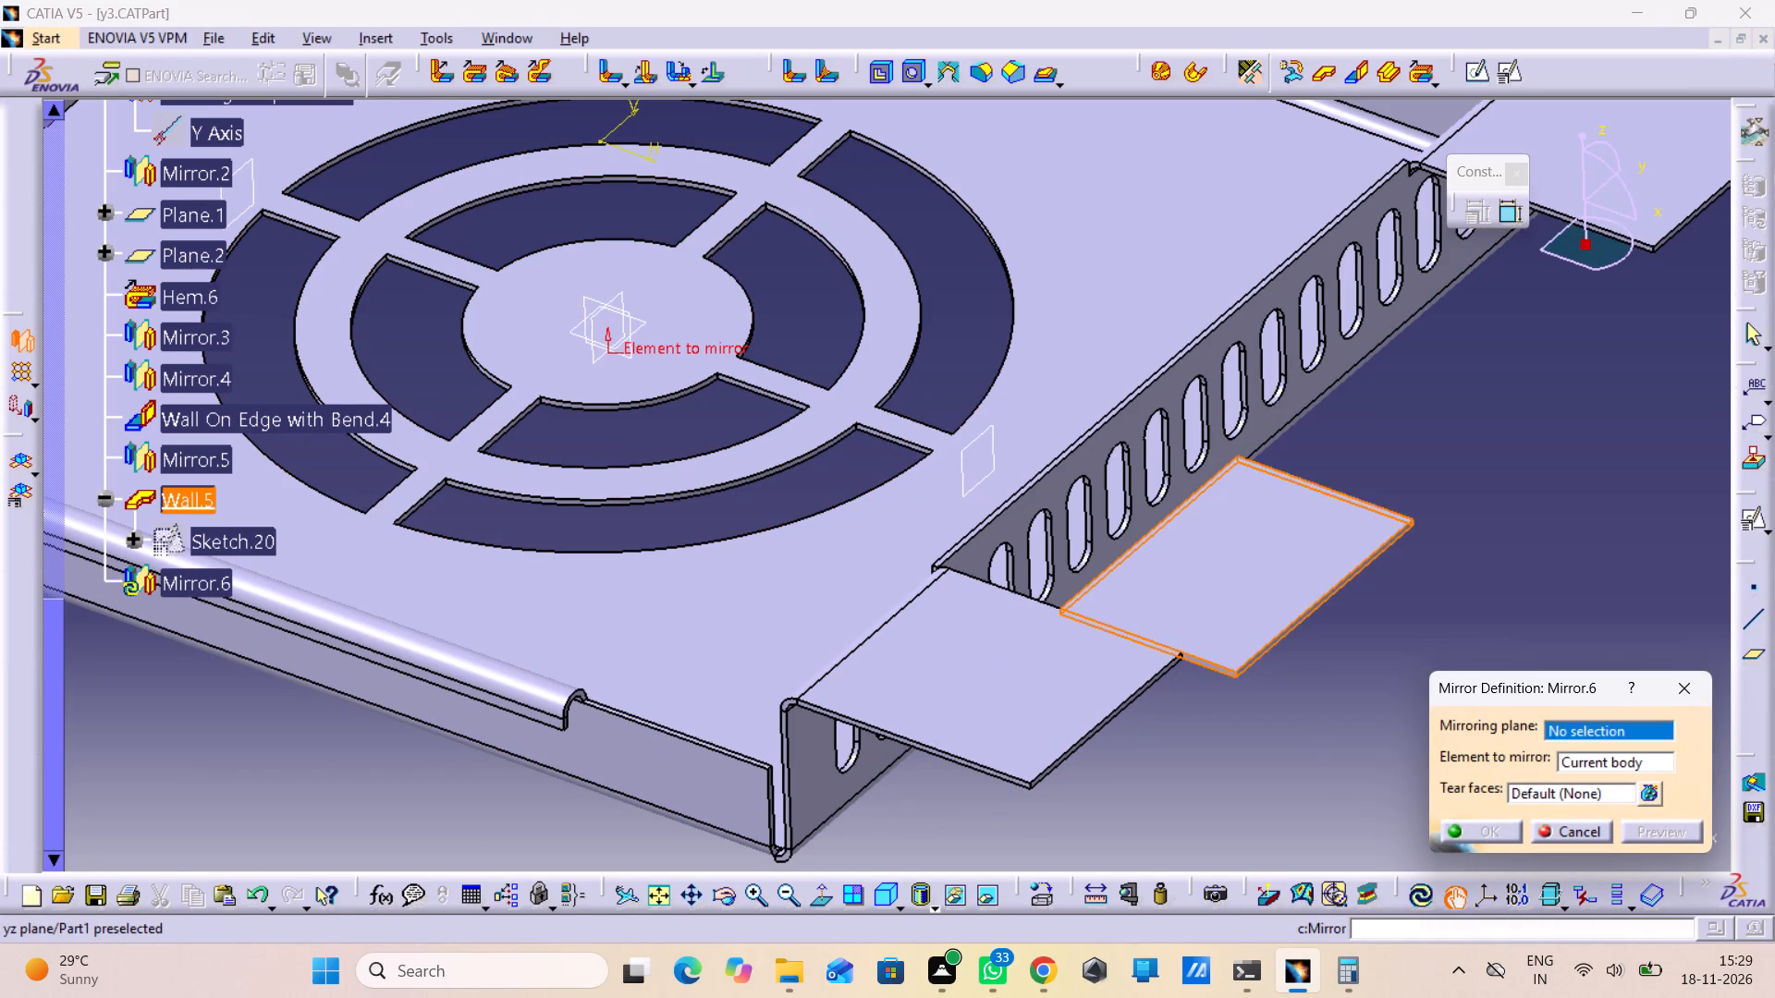
pyautogui.click(629, 315)
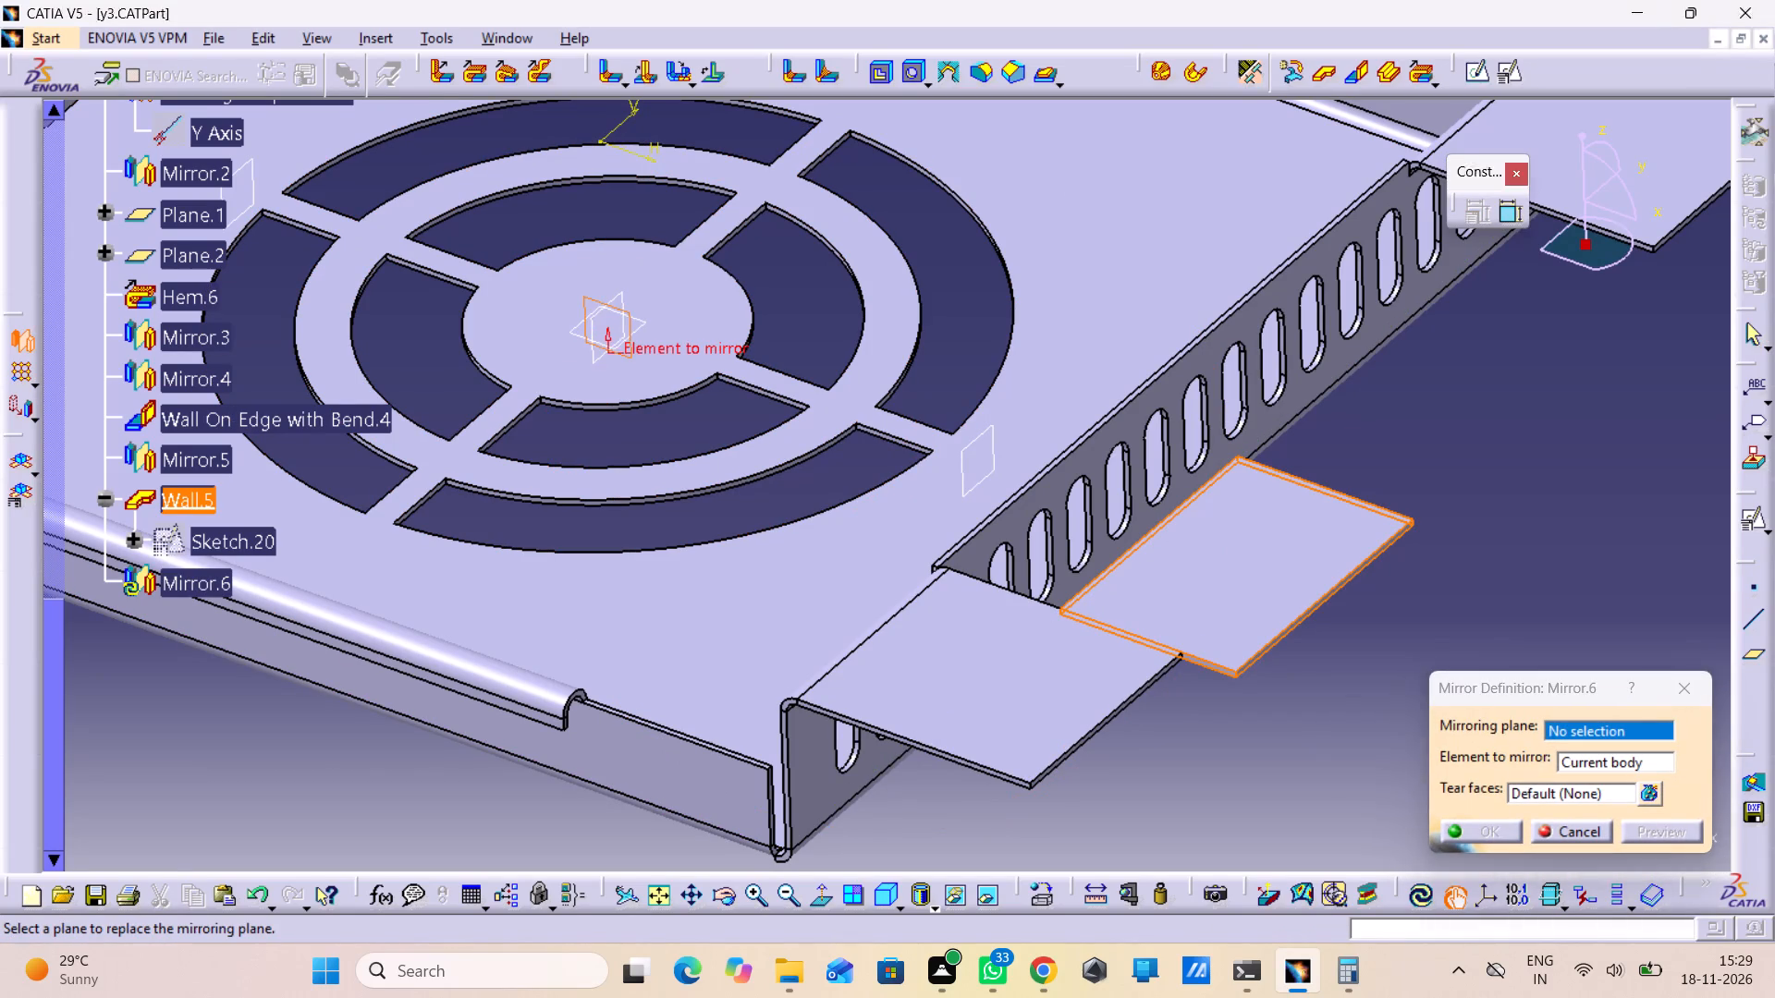
pyautogui.moveTo(1485, 828); pyautogui.dragTo(1465, 837)
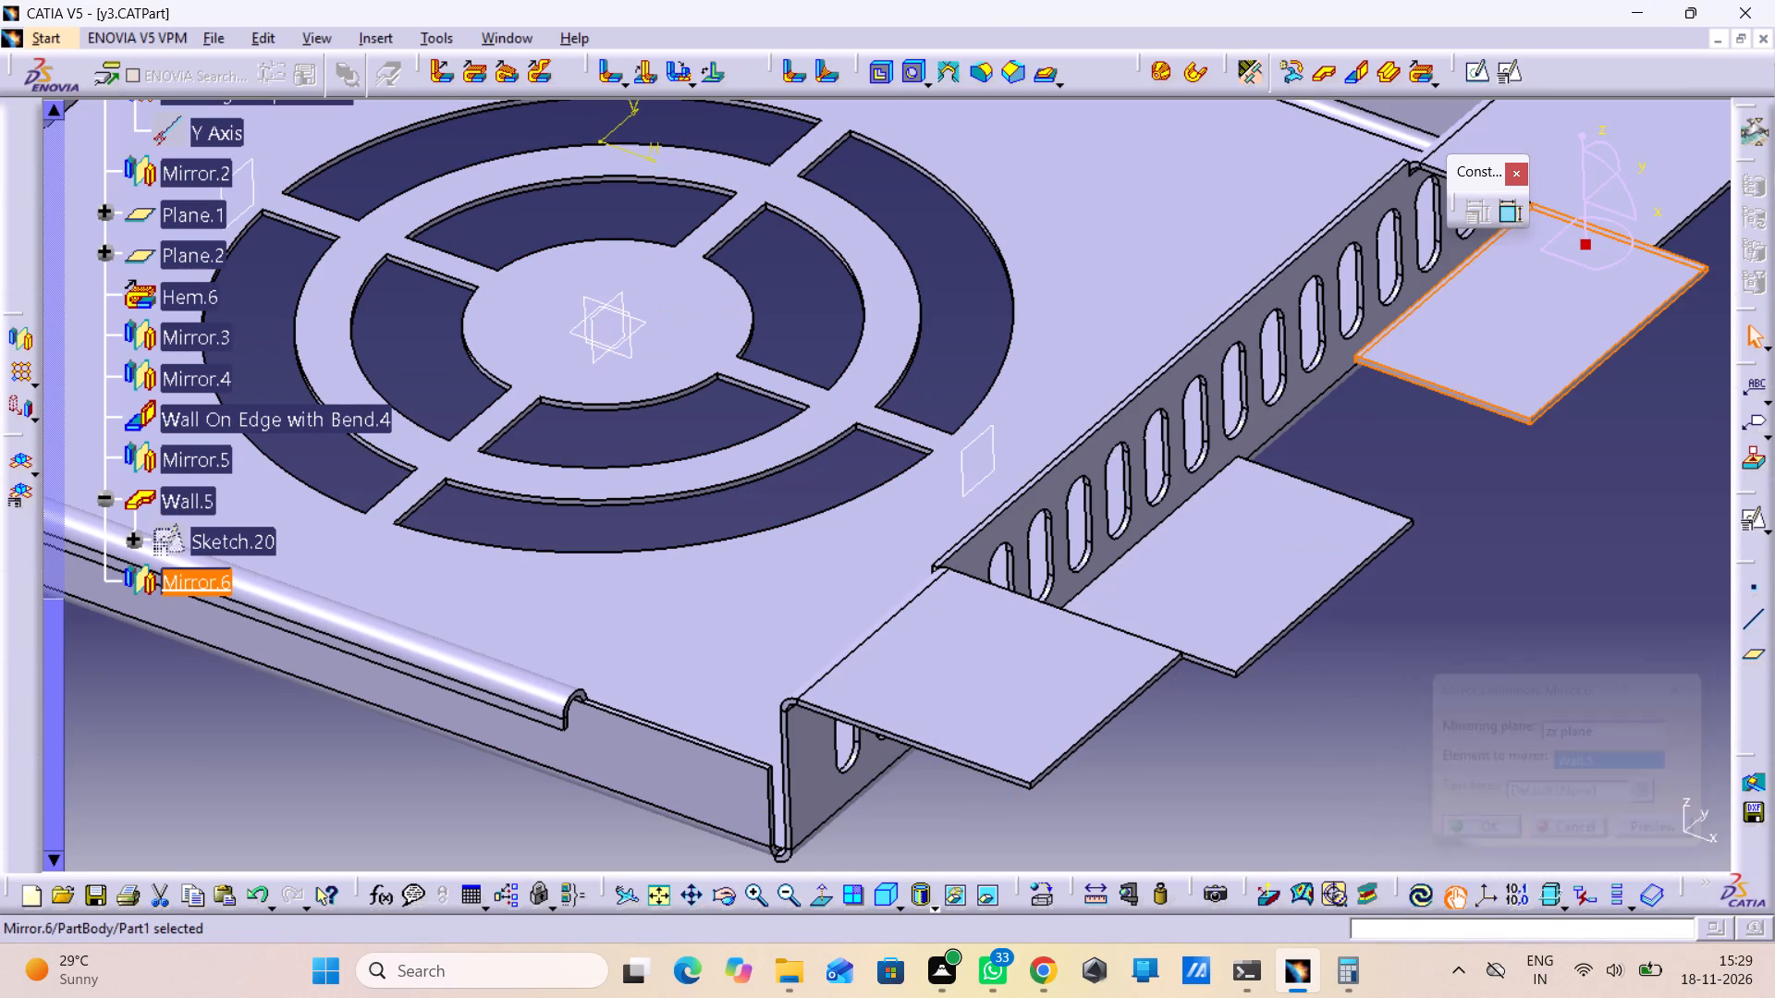
pyautogui.click(1335, 772)
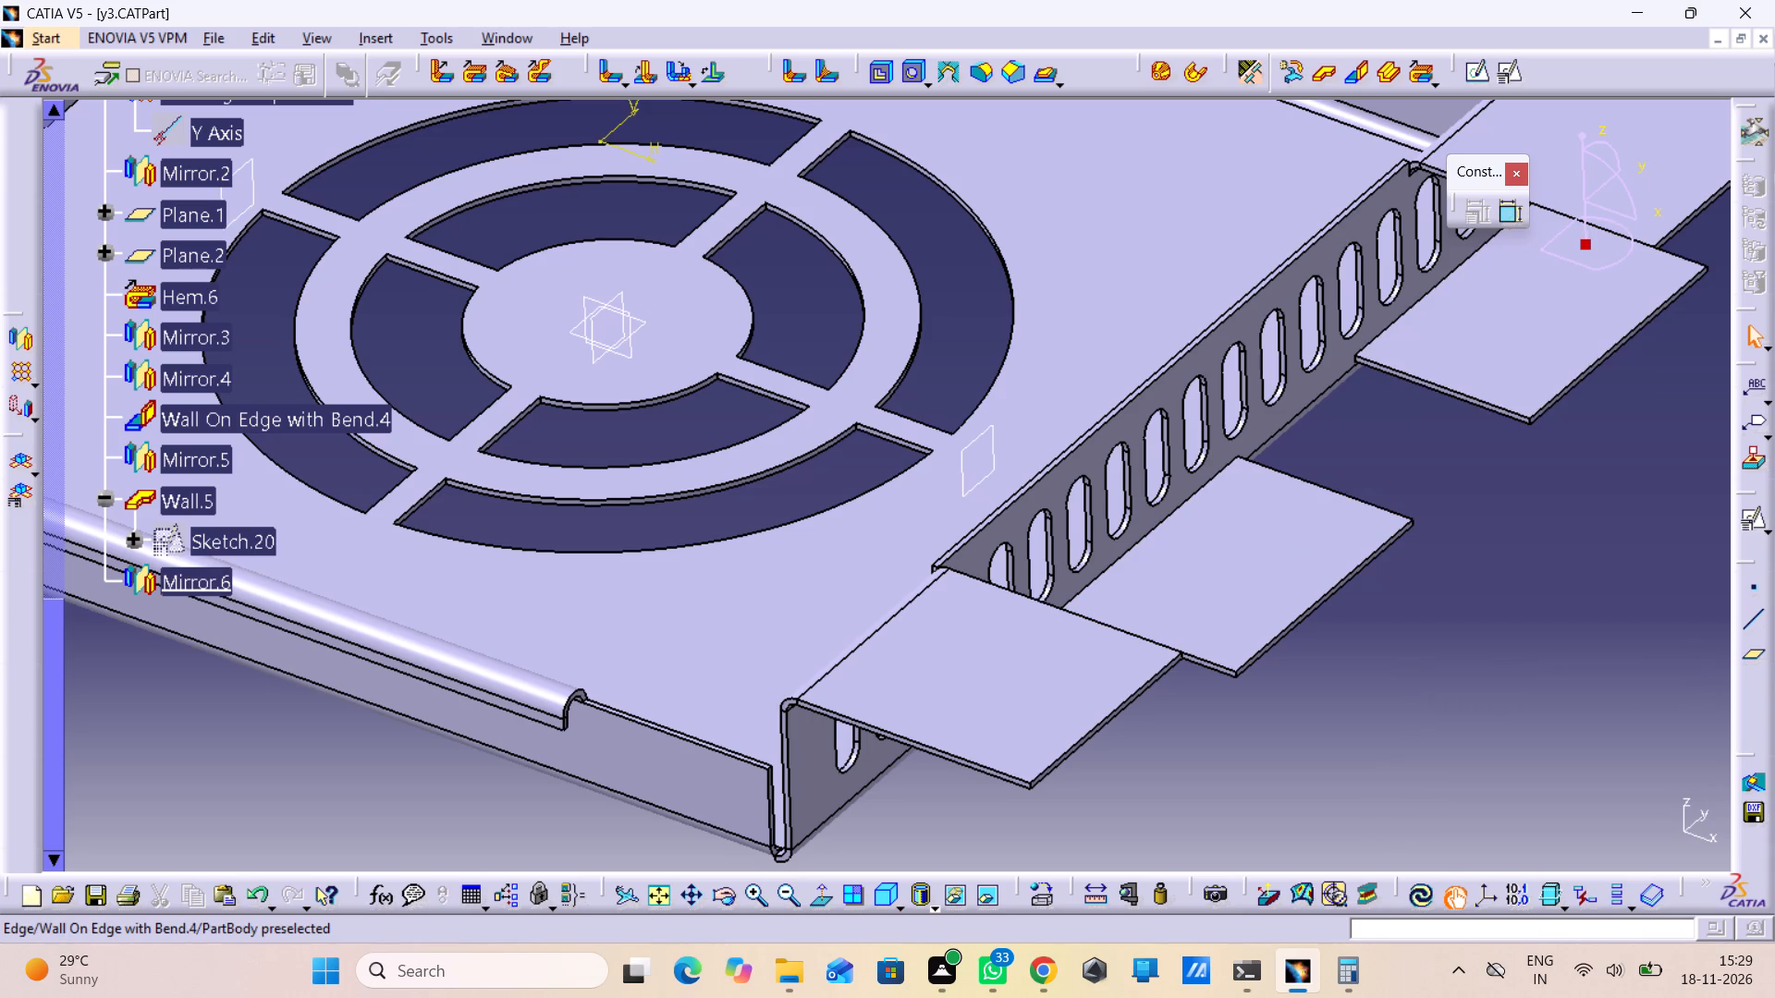
# Start a hole on the upper face of the corner tab and open its positioning sketch for constraining.
pyautogui.click(1017, 669)
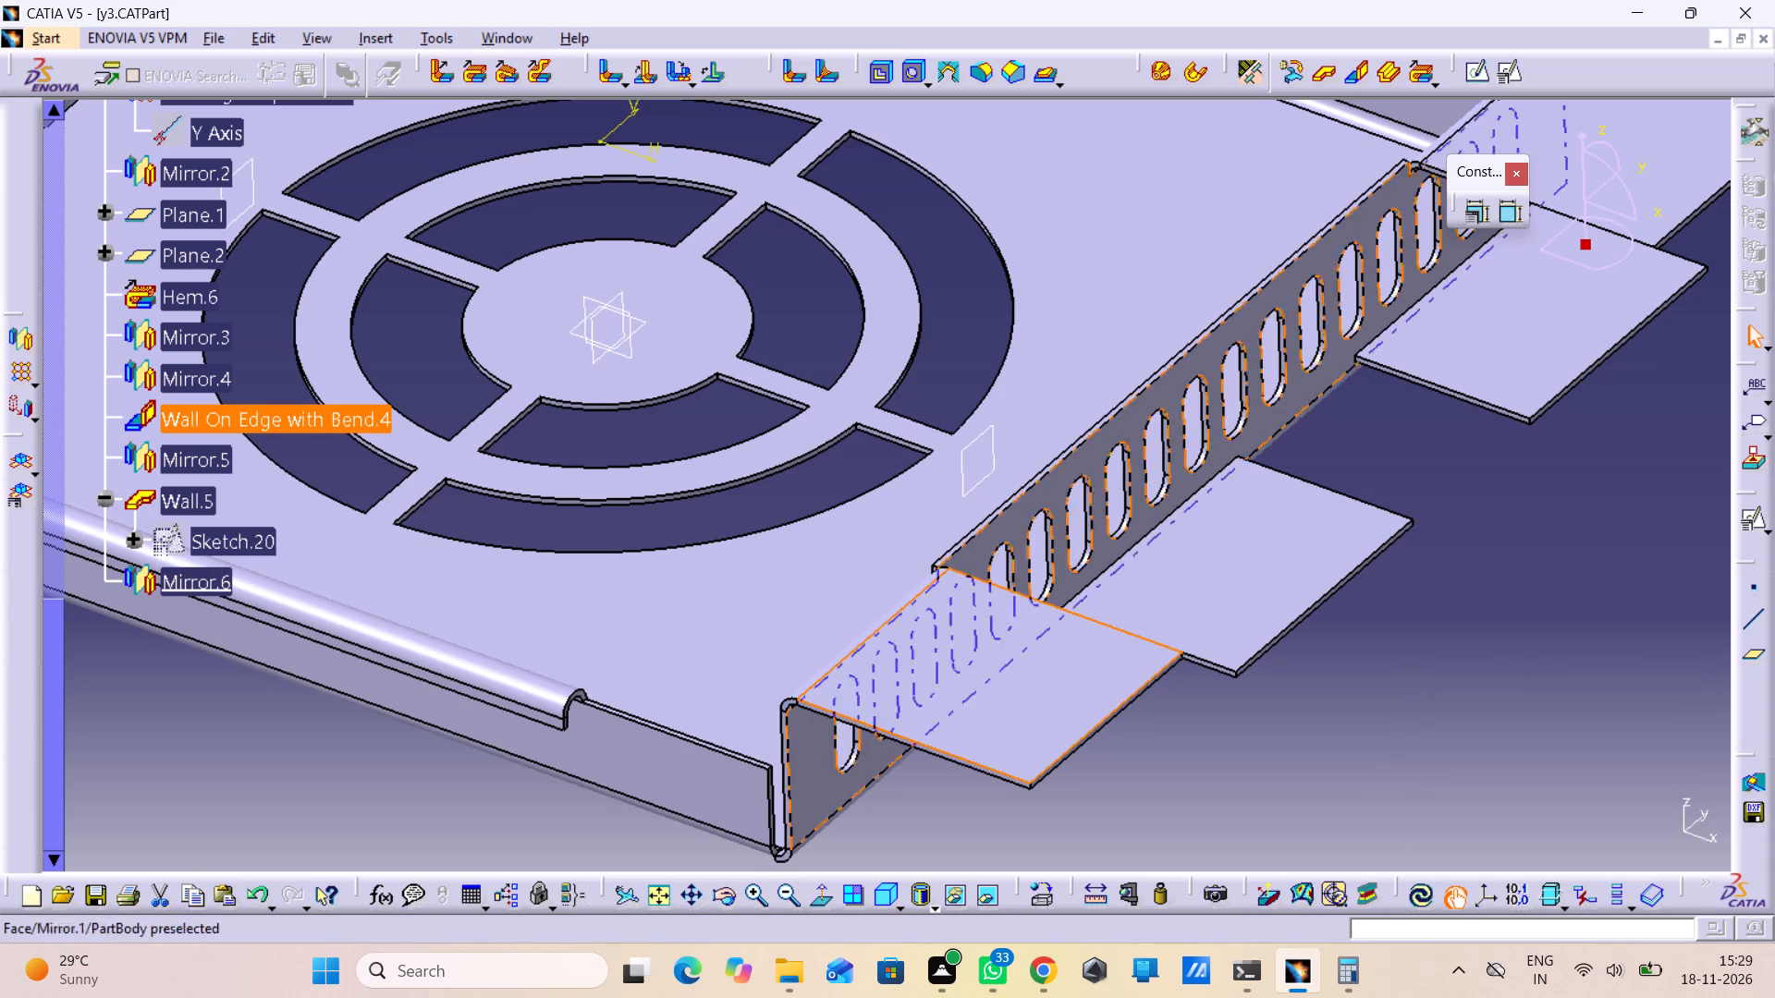
pyautogui.click(914, 76)
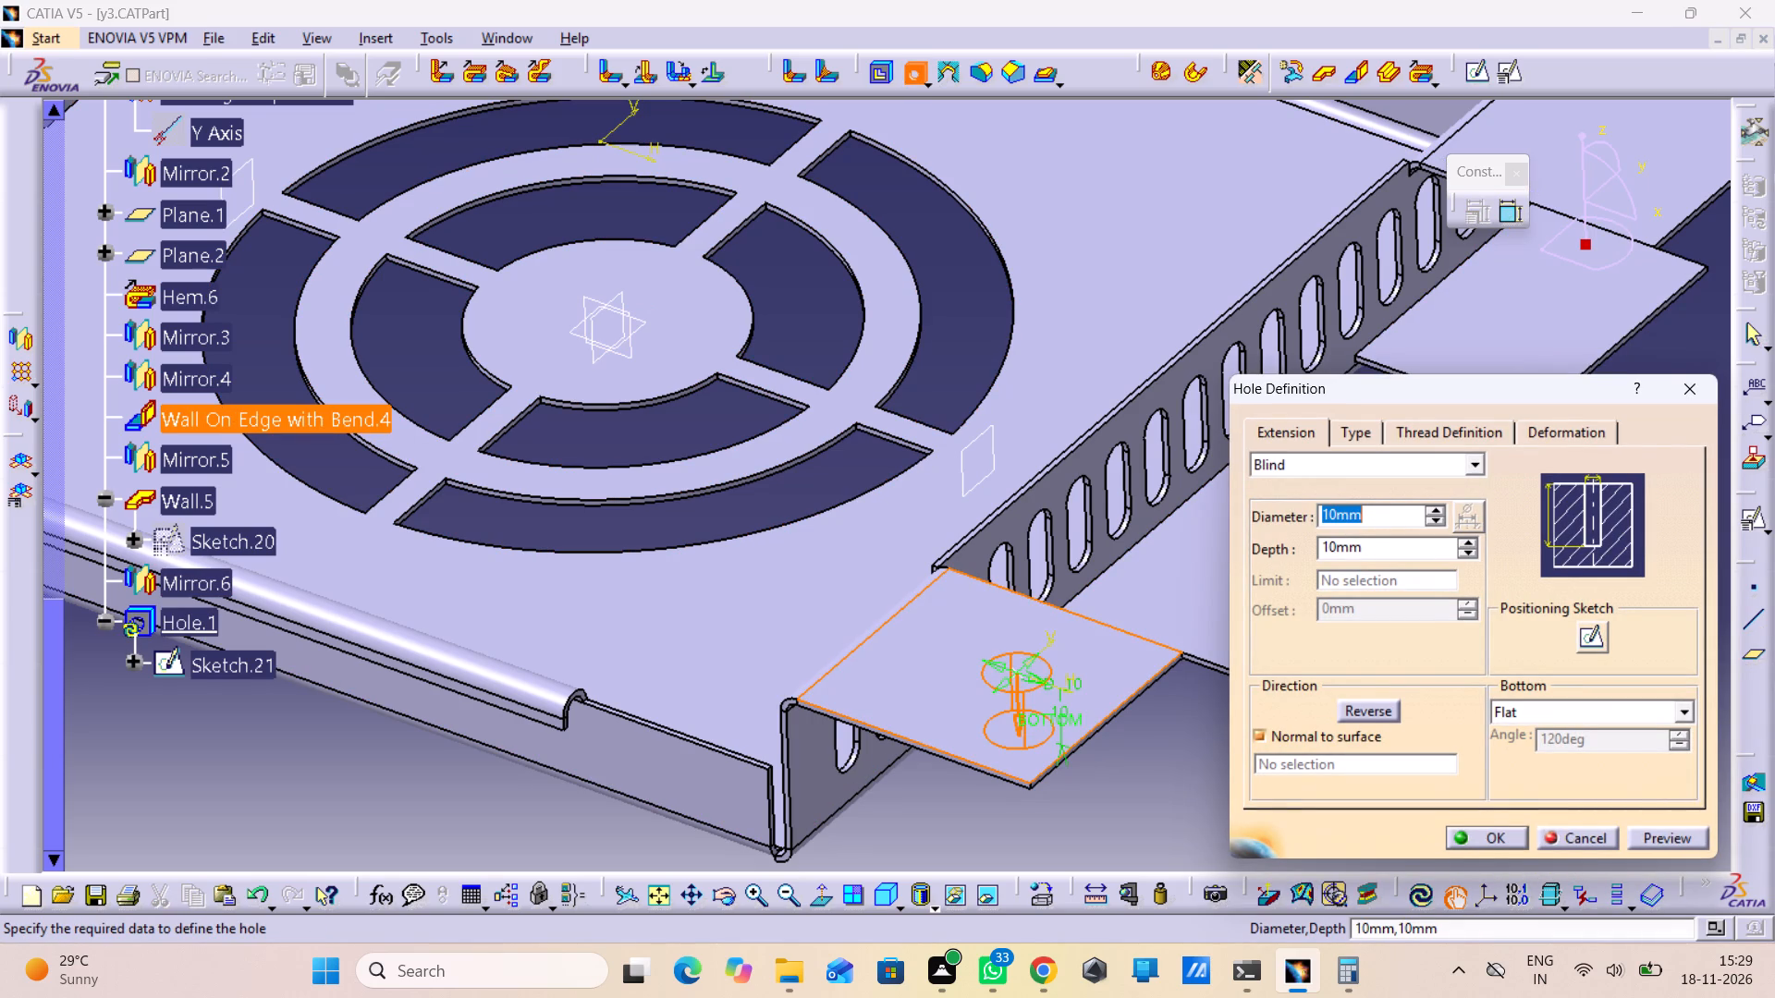
pyautogui.click(1578, 638)
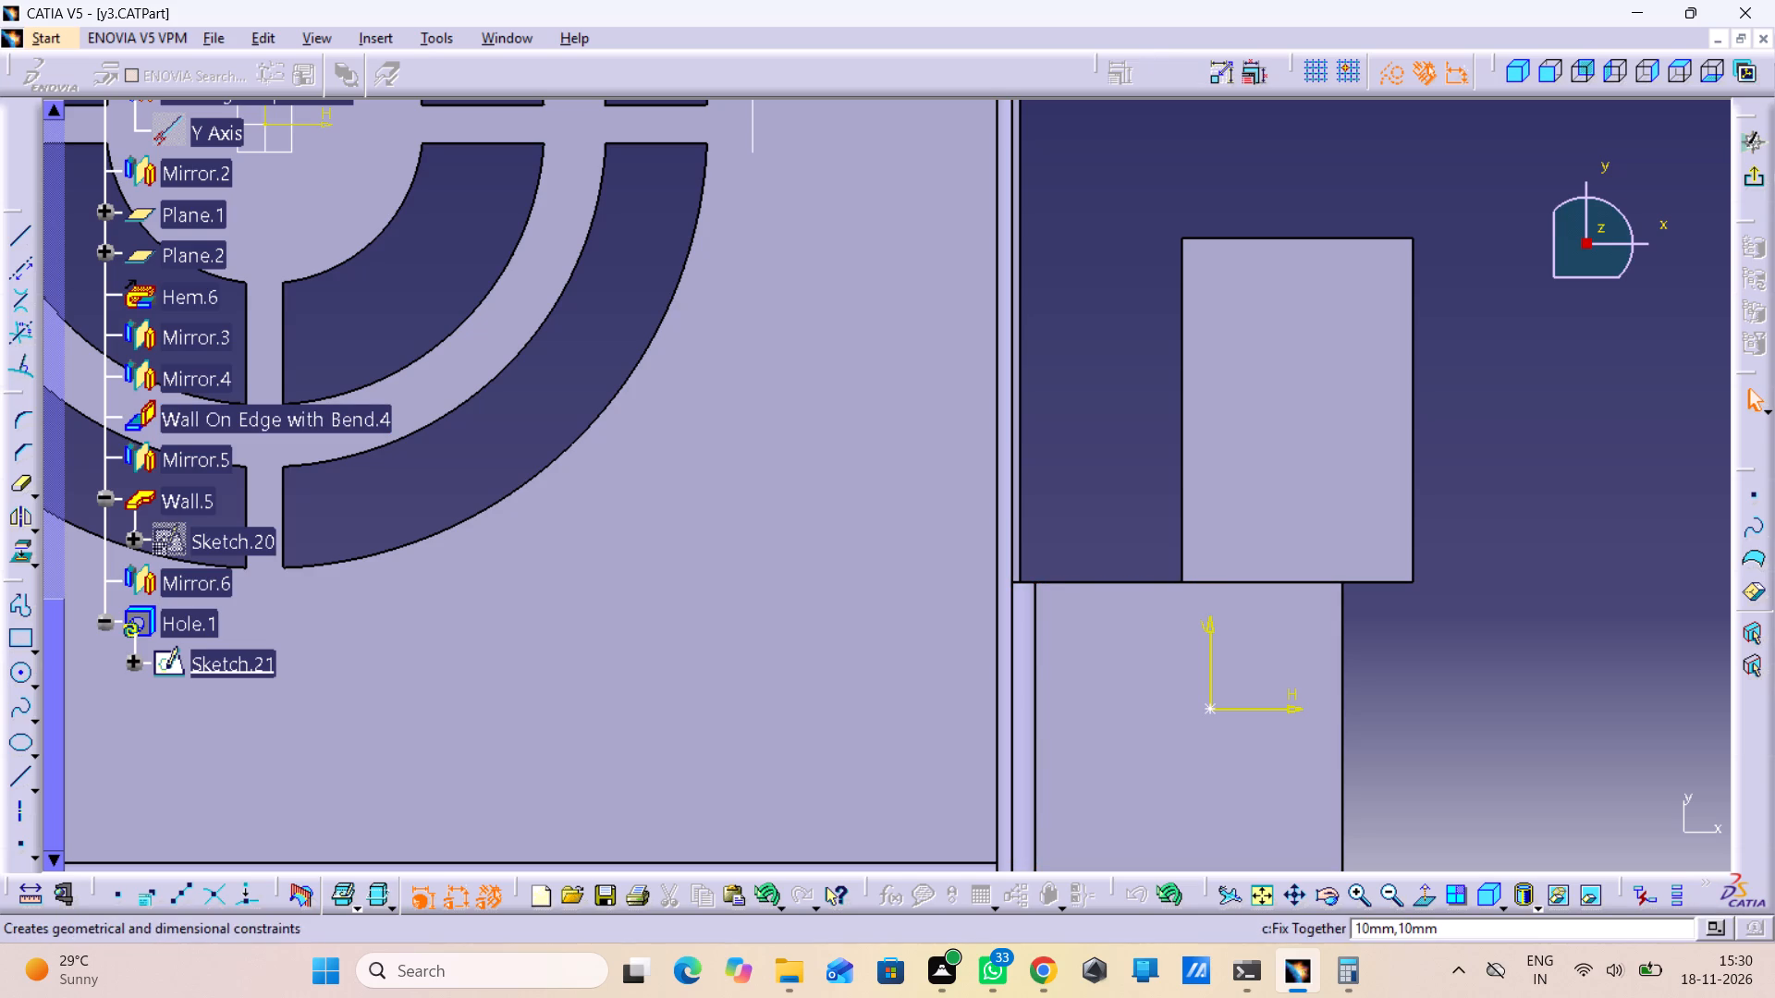
pyautogui.click(1145, 76)
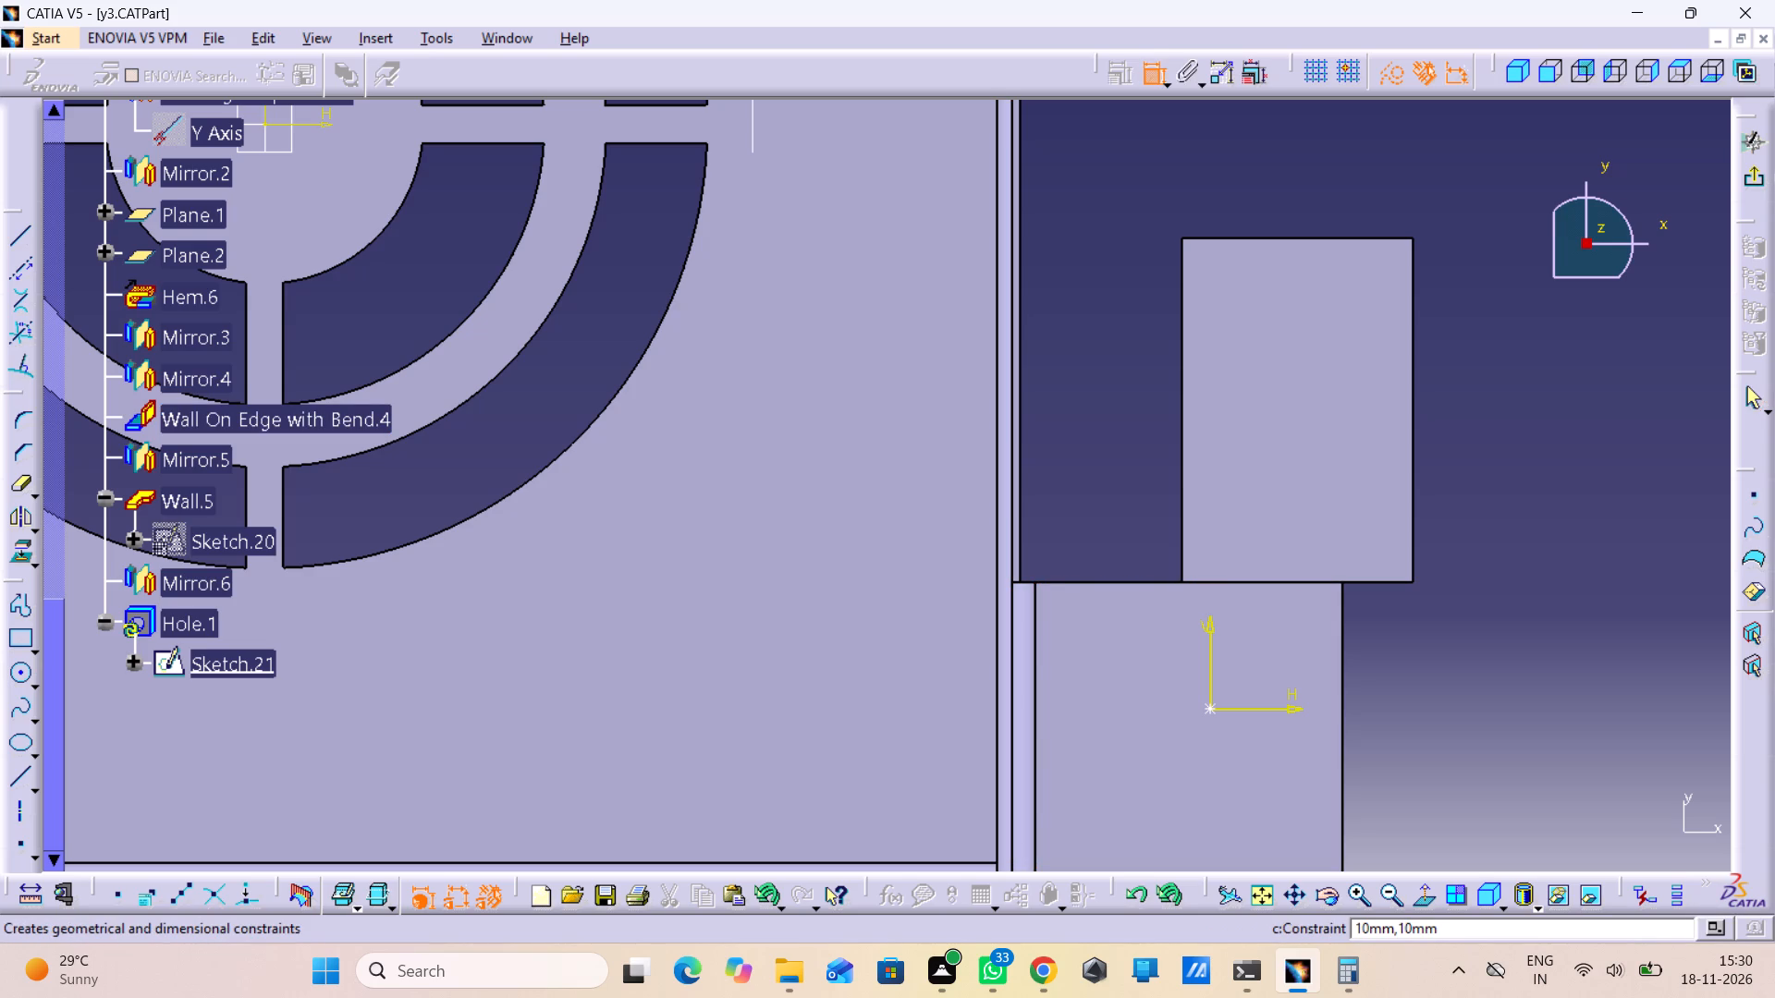
pyautogui.doubleClick(1154, 82)
pyautogui.tripleClick(1154, 82)
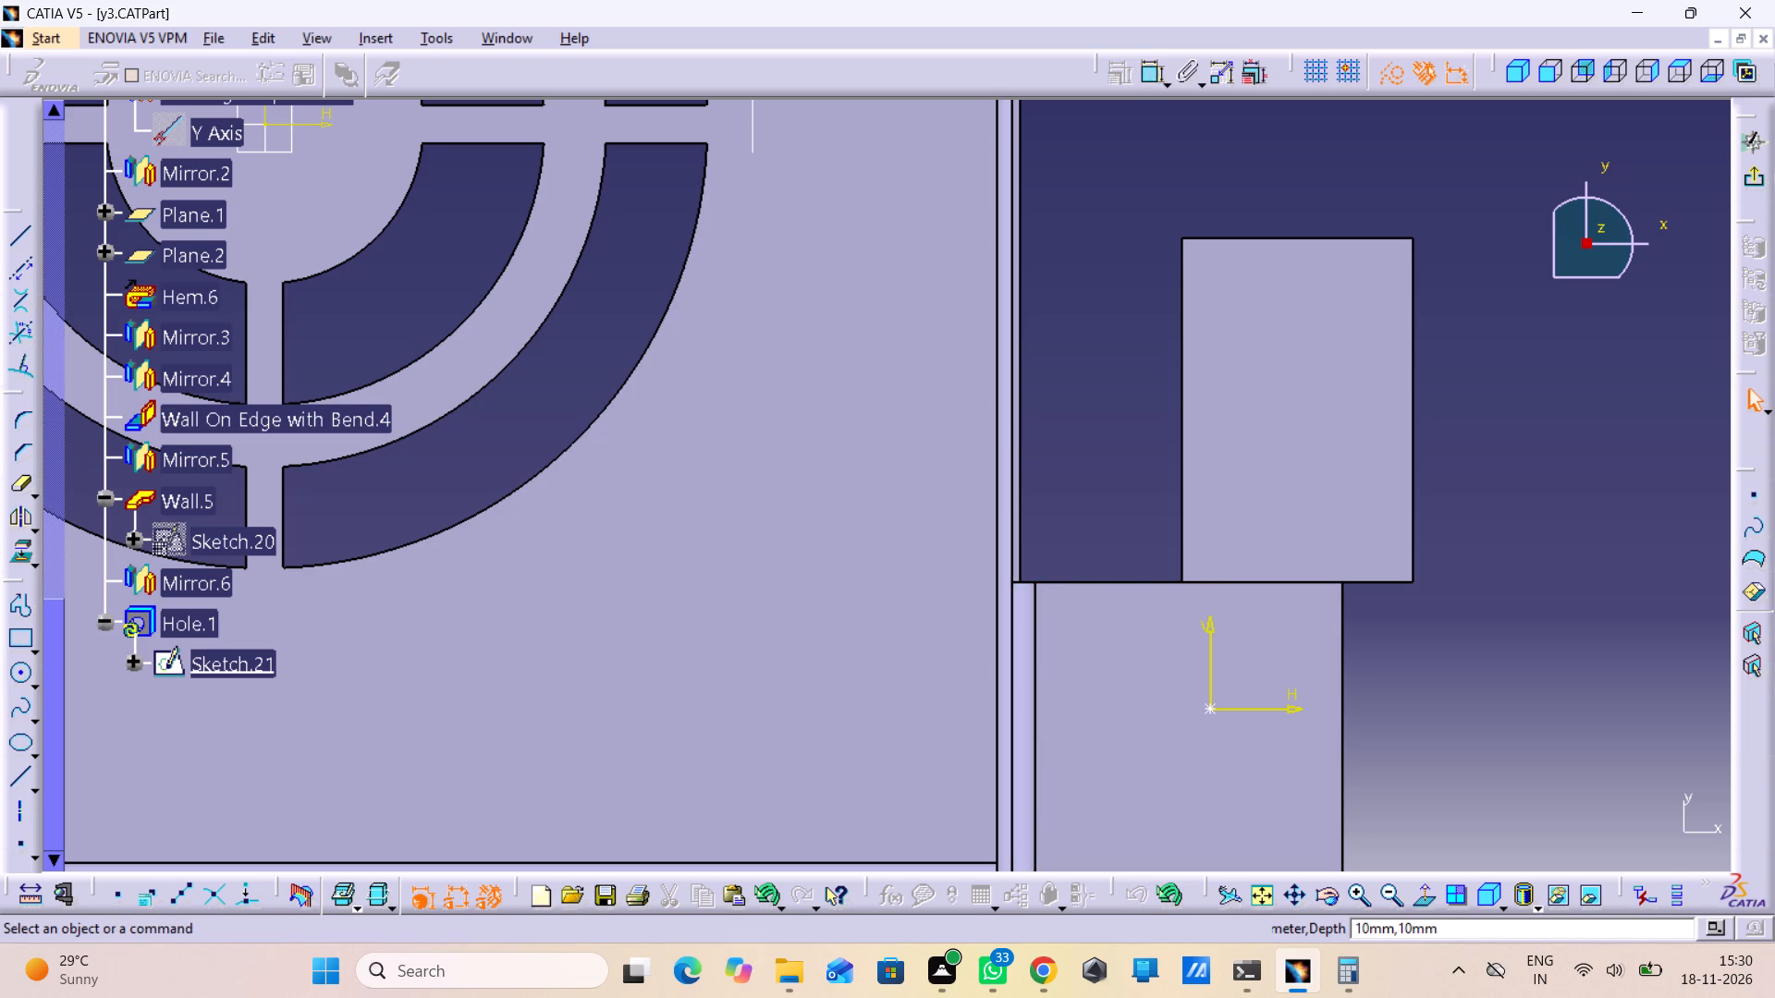
pyautogui.doubleClick(1151, 76)
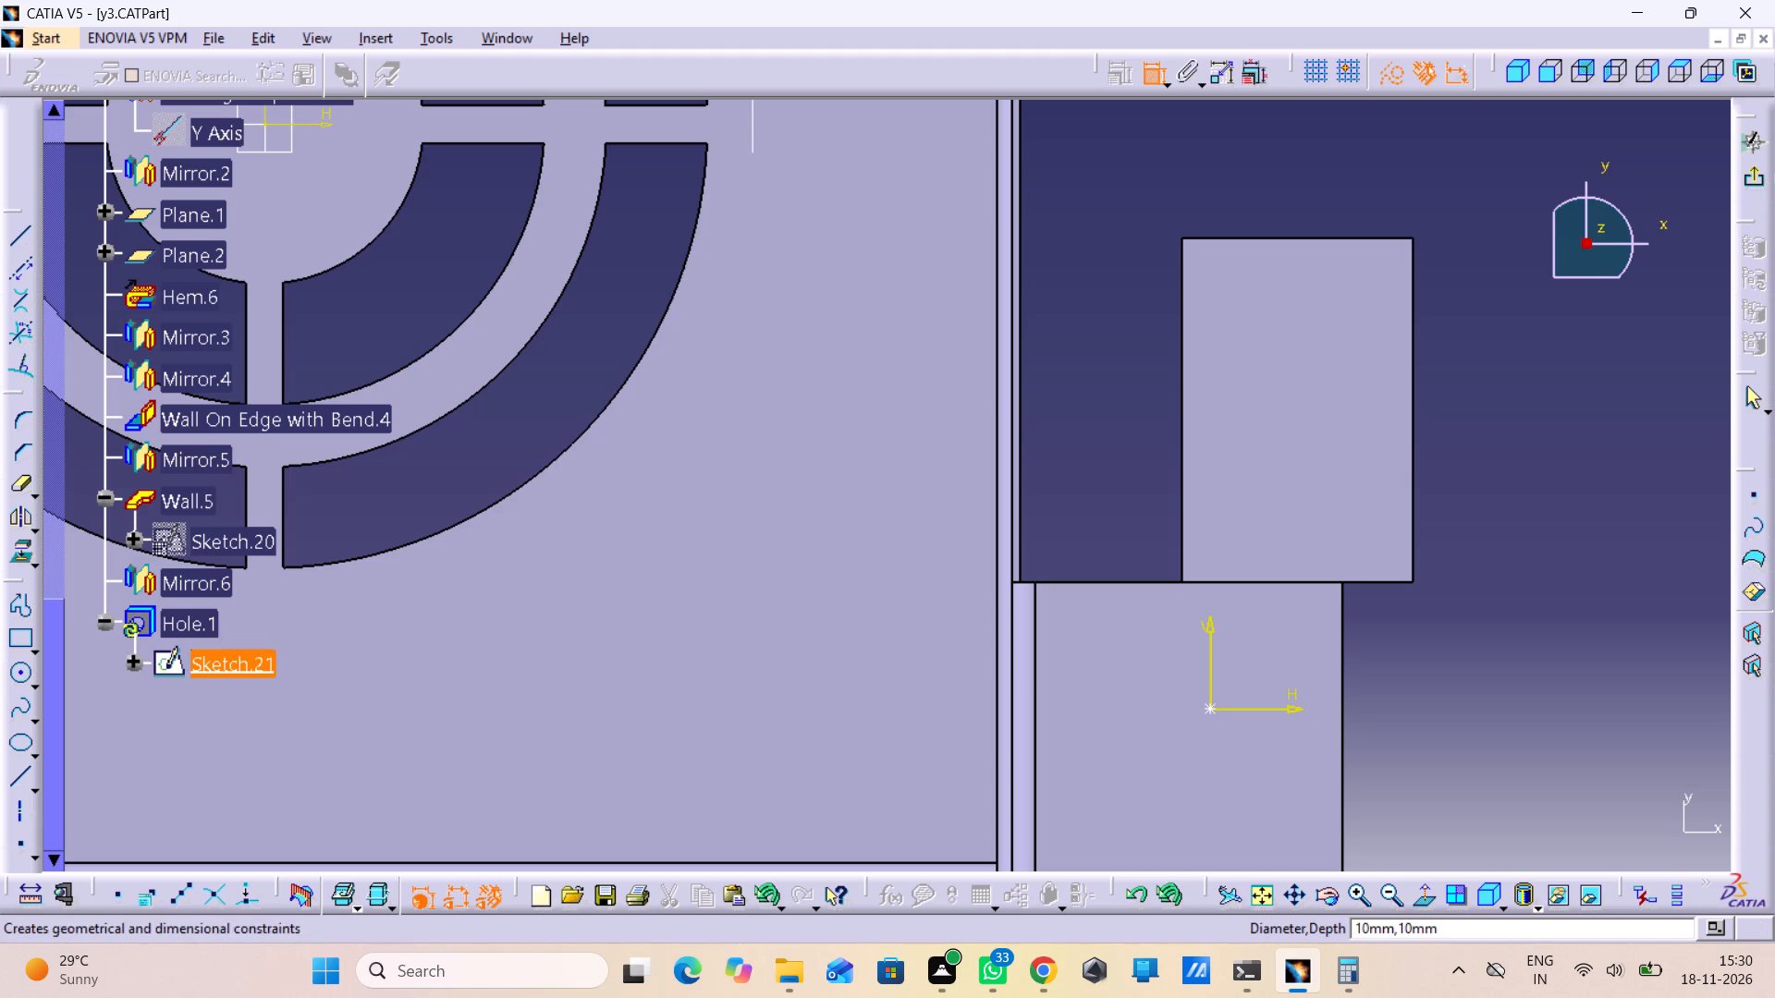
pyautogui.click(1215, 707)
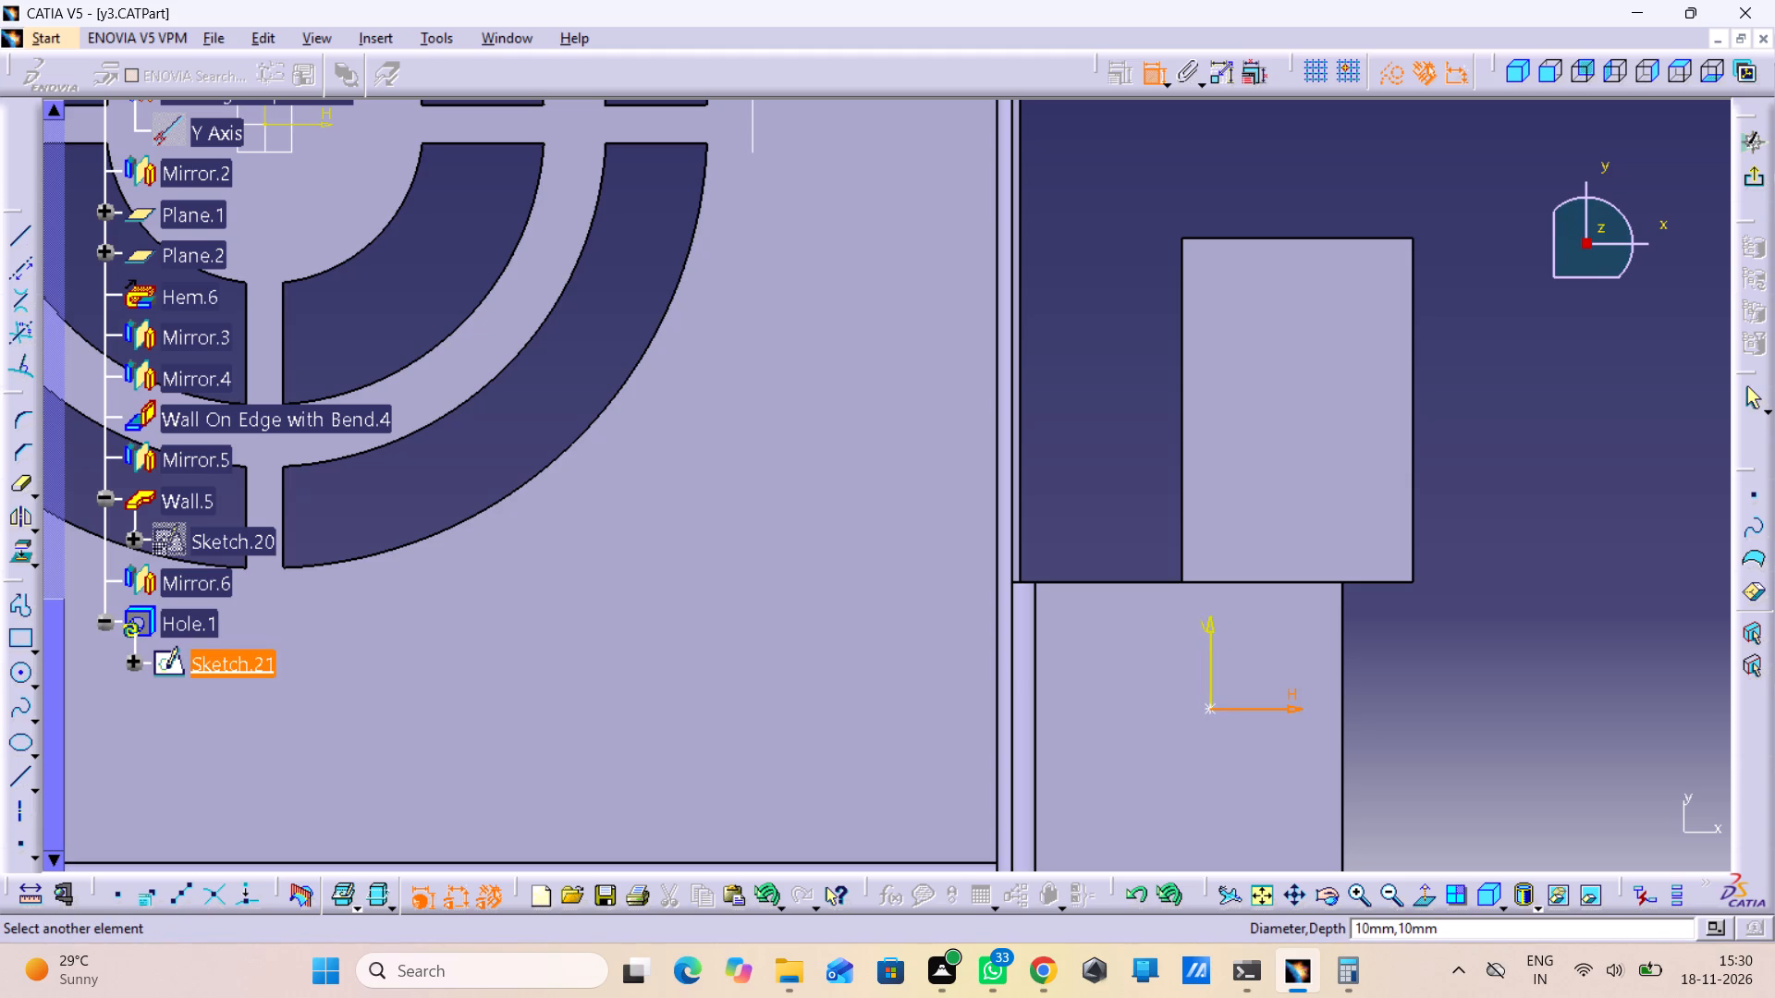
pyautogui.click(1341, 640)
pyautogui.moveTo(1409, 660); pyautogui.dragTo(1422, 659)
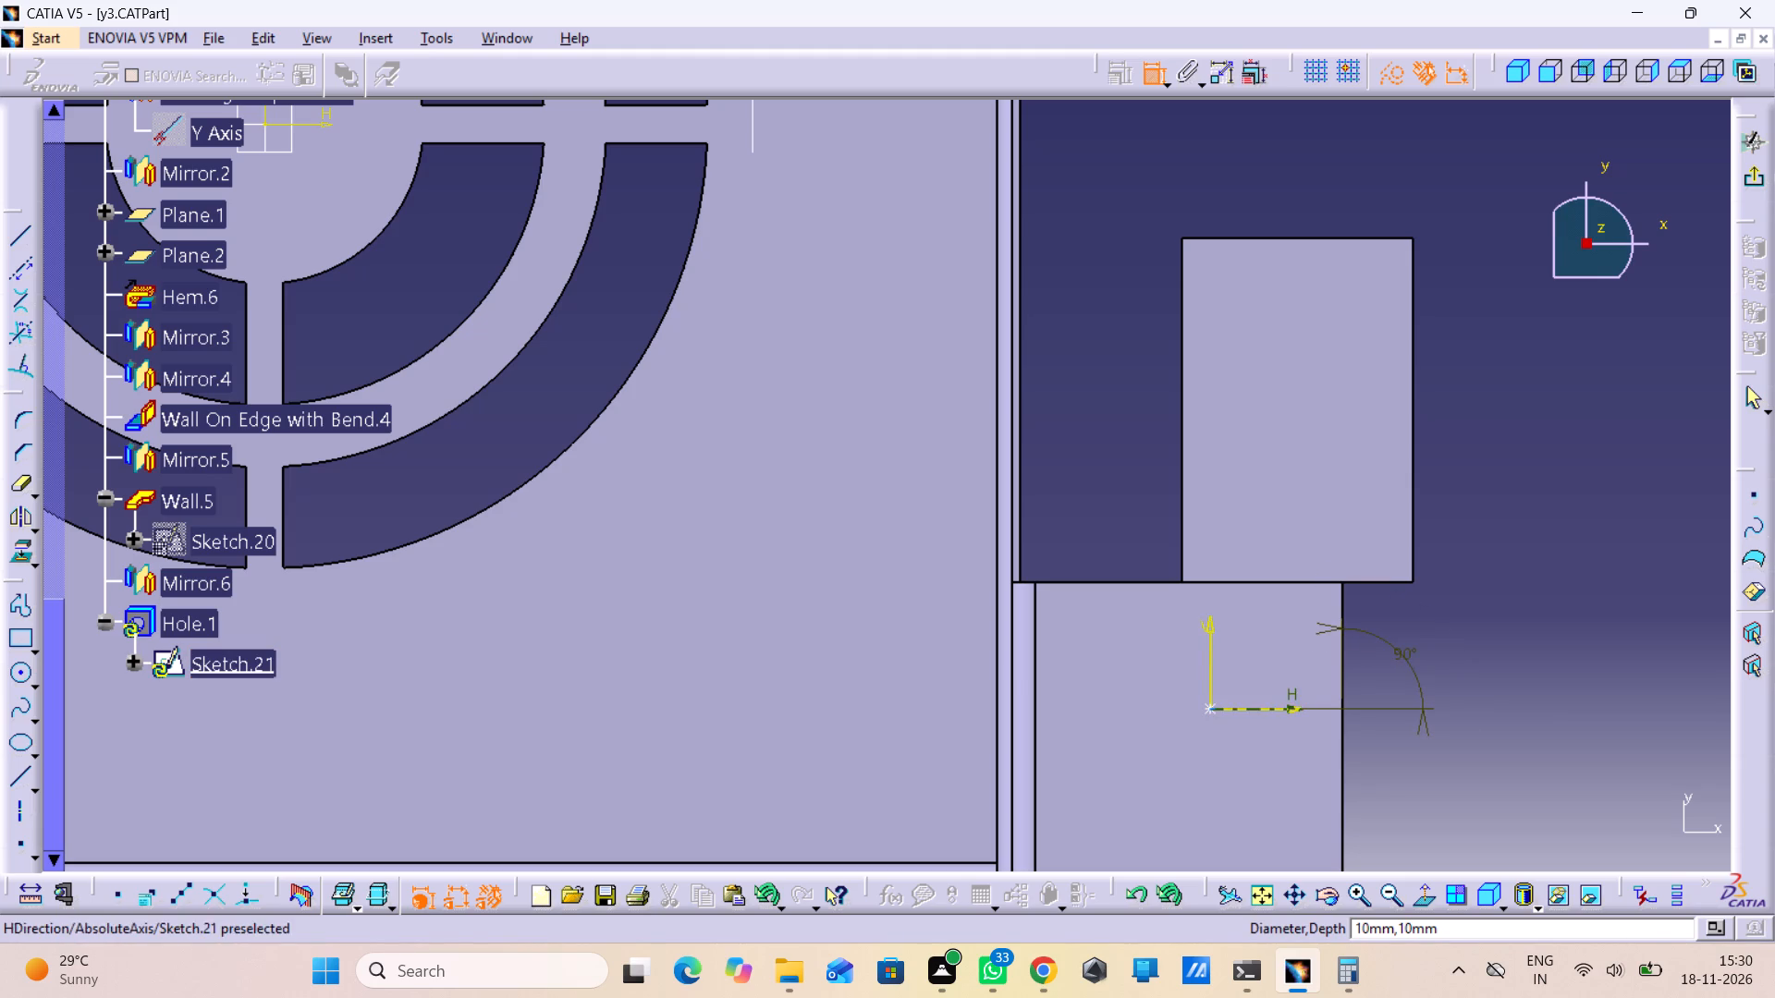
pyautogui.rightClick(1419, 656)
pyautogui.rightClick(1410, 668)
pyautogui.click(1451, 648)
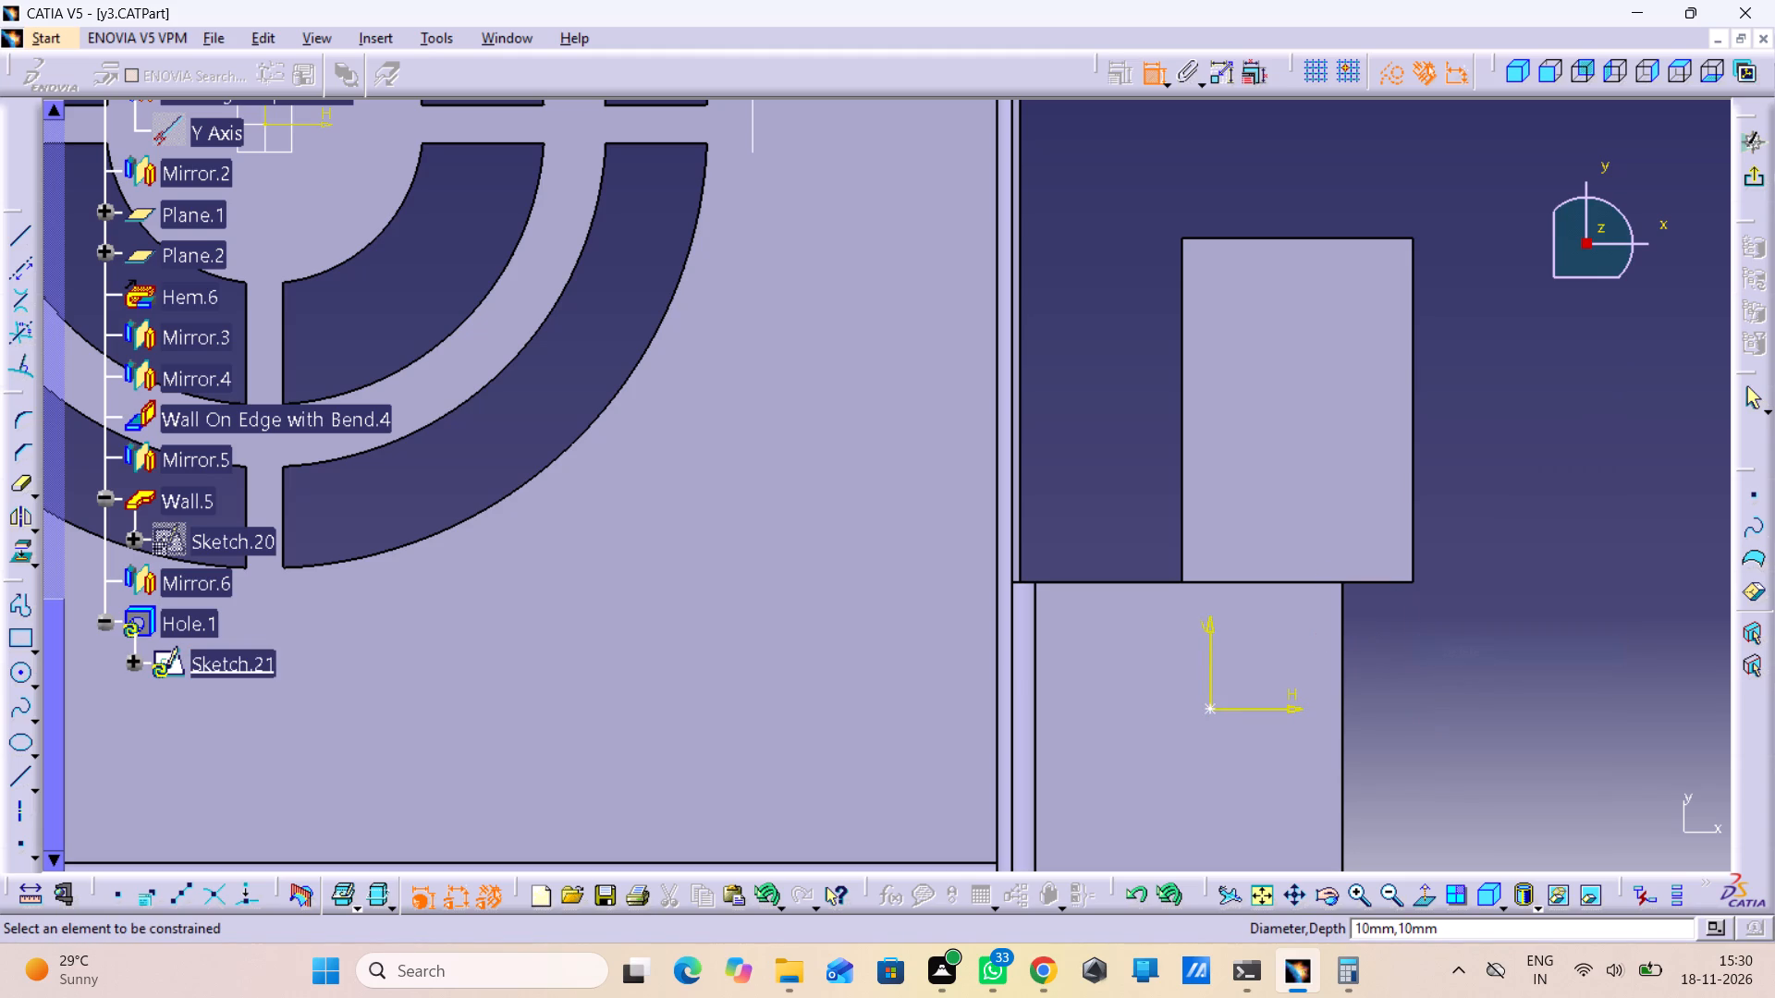
# Dimension the hole's centre point from the tab's end edge next to the new wall and from its outer edge.
pyautogui.click(1208, 710)
pyautogui.moveTo(1240, 585); pyautogui.dragTo(1247, 584)
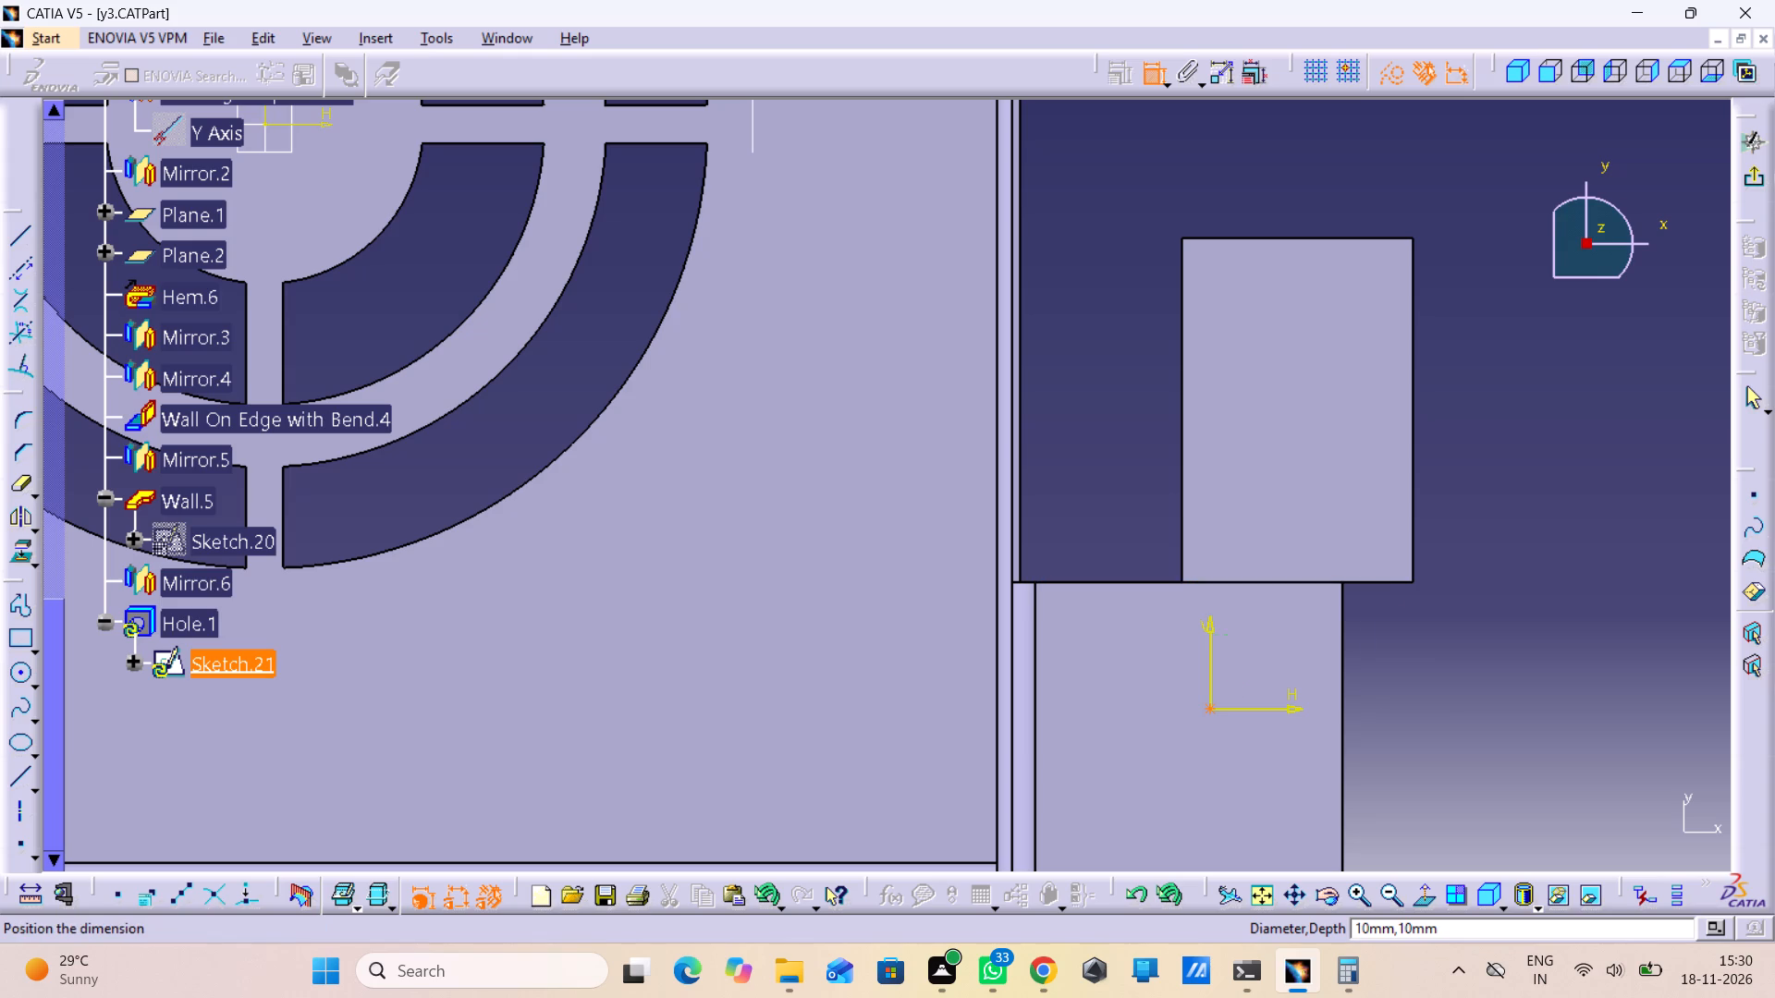
pyautogui.moveTo(1247, 584); pyautogui.dragTo(1293, 590)
pyautogui.moveTo(1425, 627); pyautogui.dragTo(1427, 639)
pyautogui.click(1212, 708)
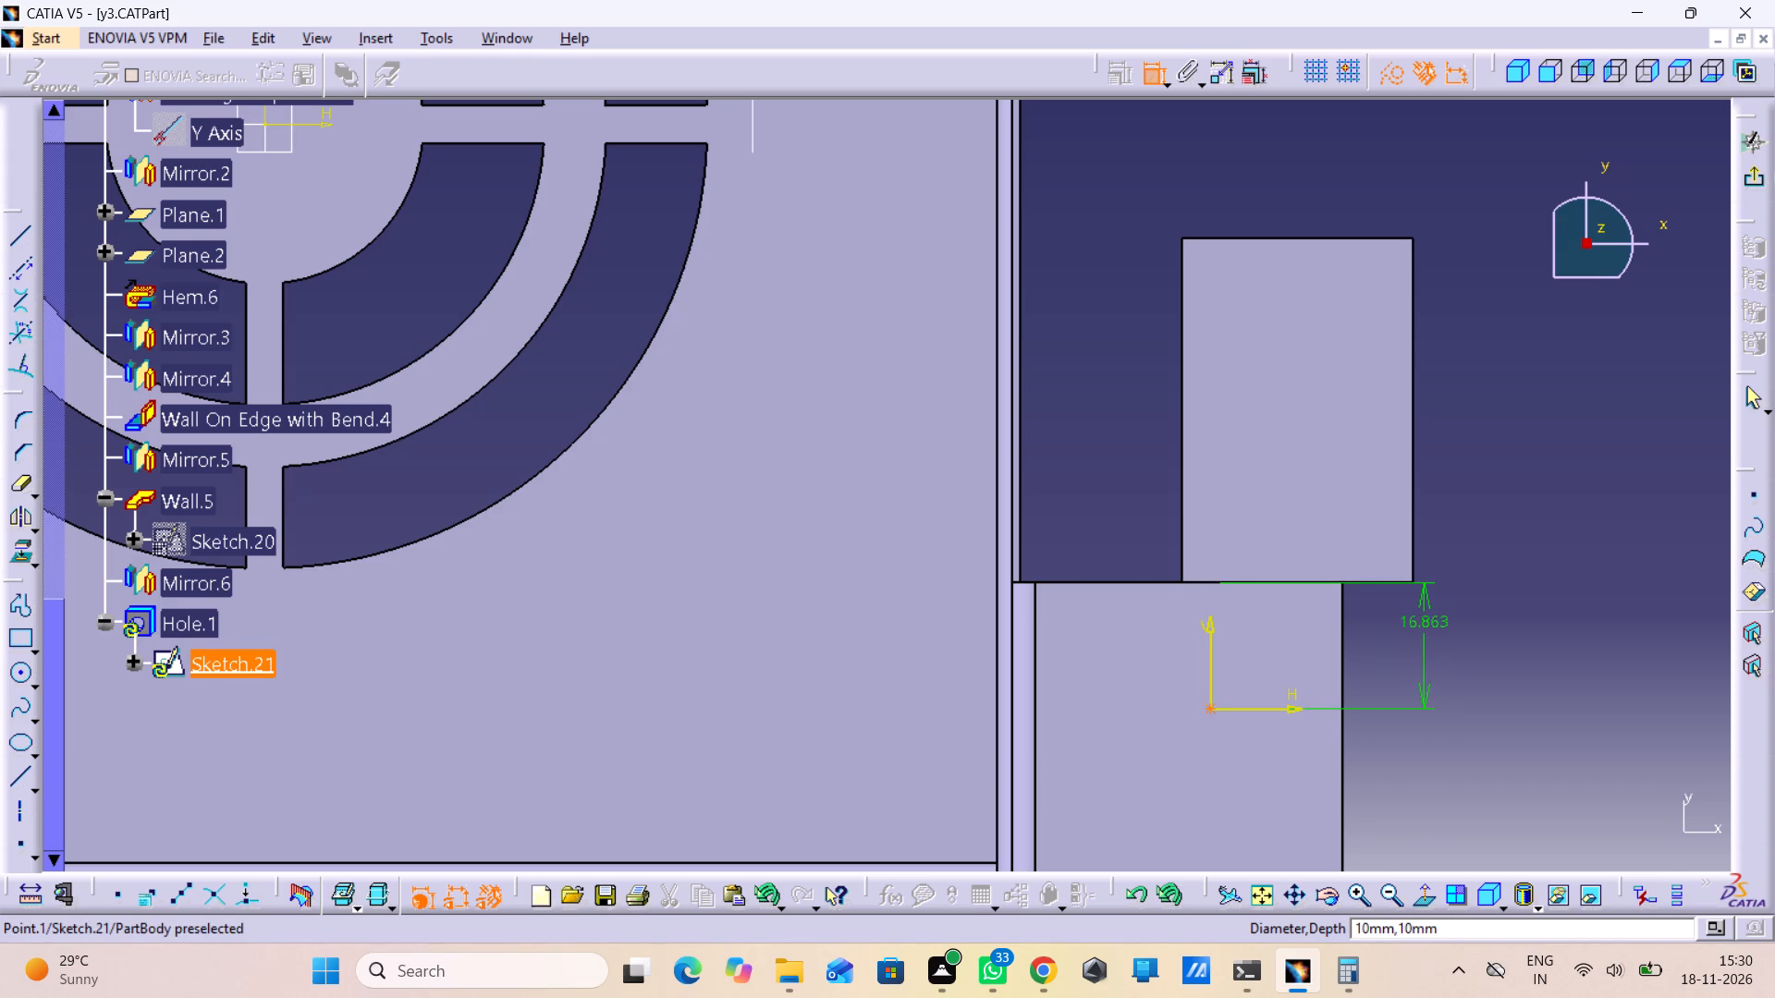
pyautogui.click(1341, 666)
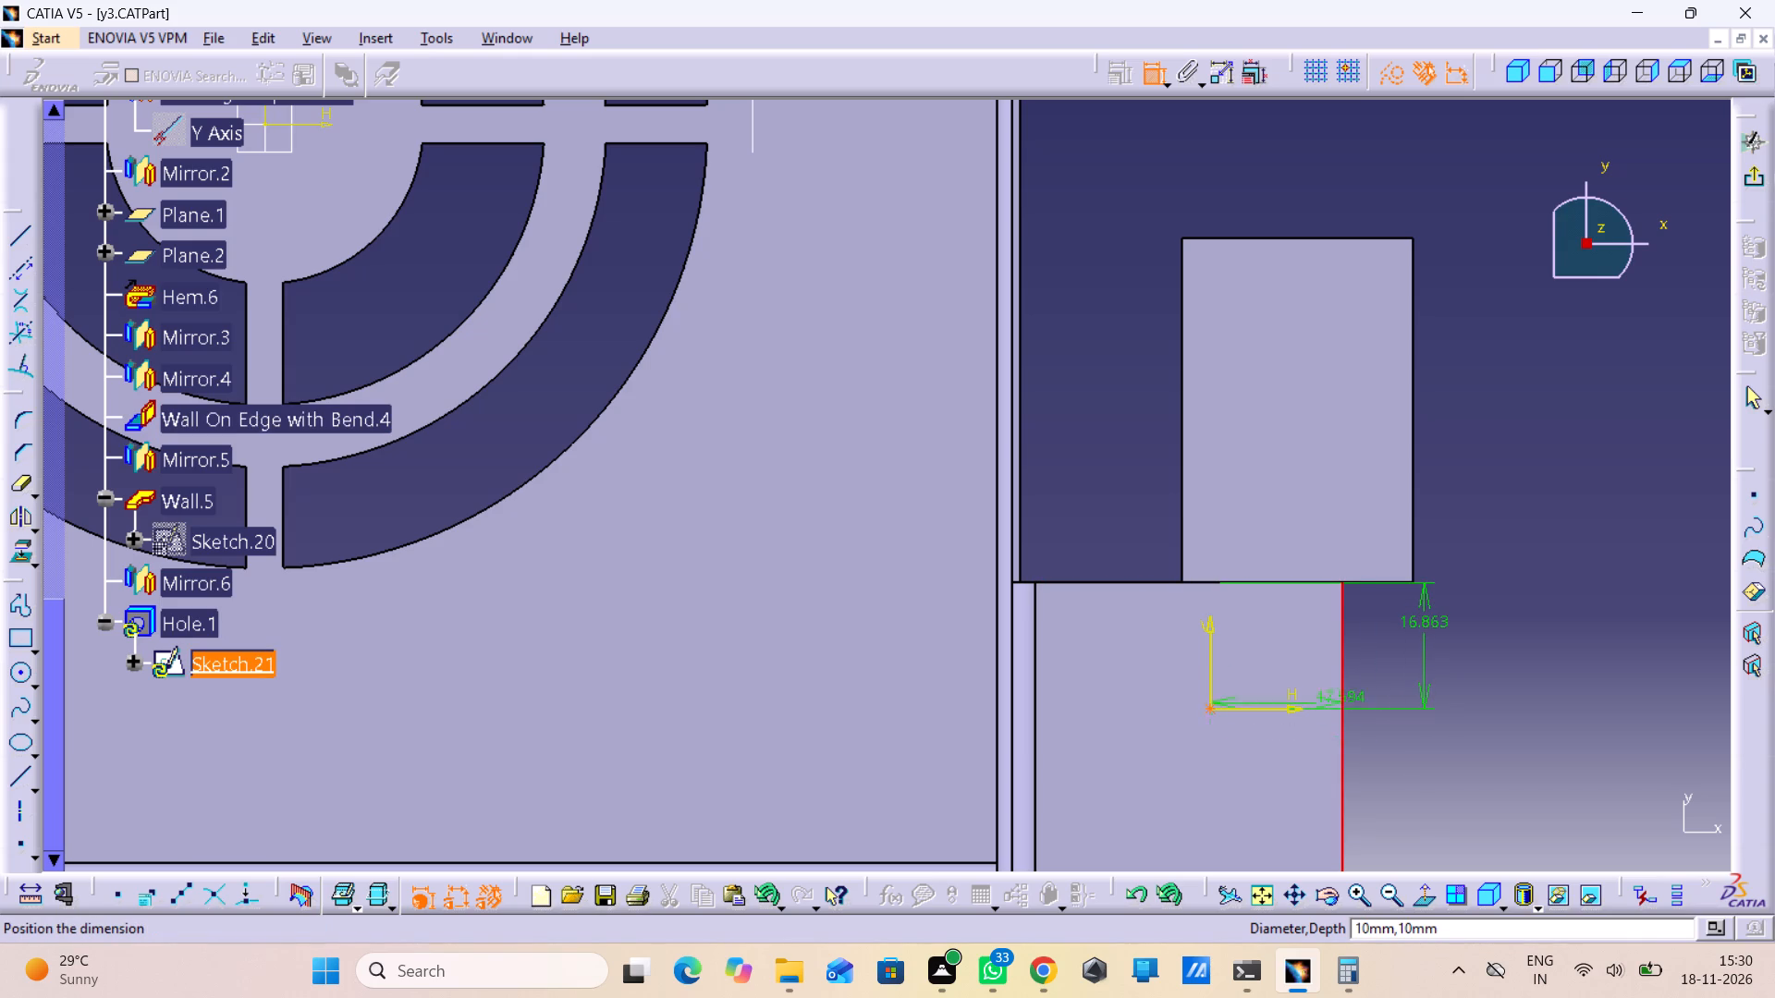
pyautogui.click(1422, 759)
# Set both hole-centre distances, from the tab's outer edge and its end edge, to 17 mm and exit the positioning sketch.
pyautogui.doubleClick(1420, 740)
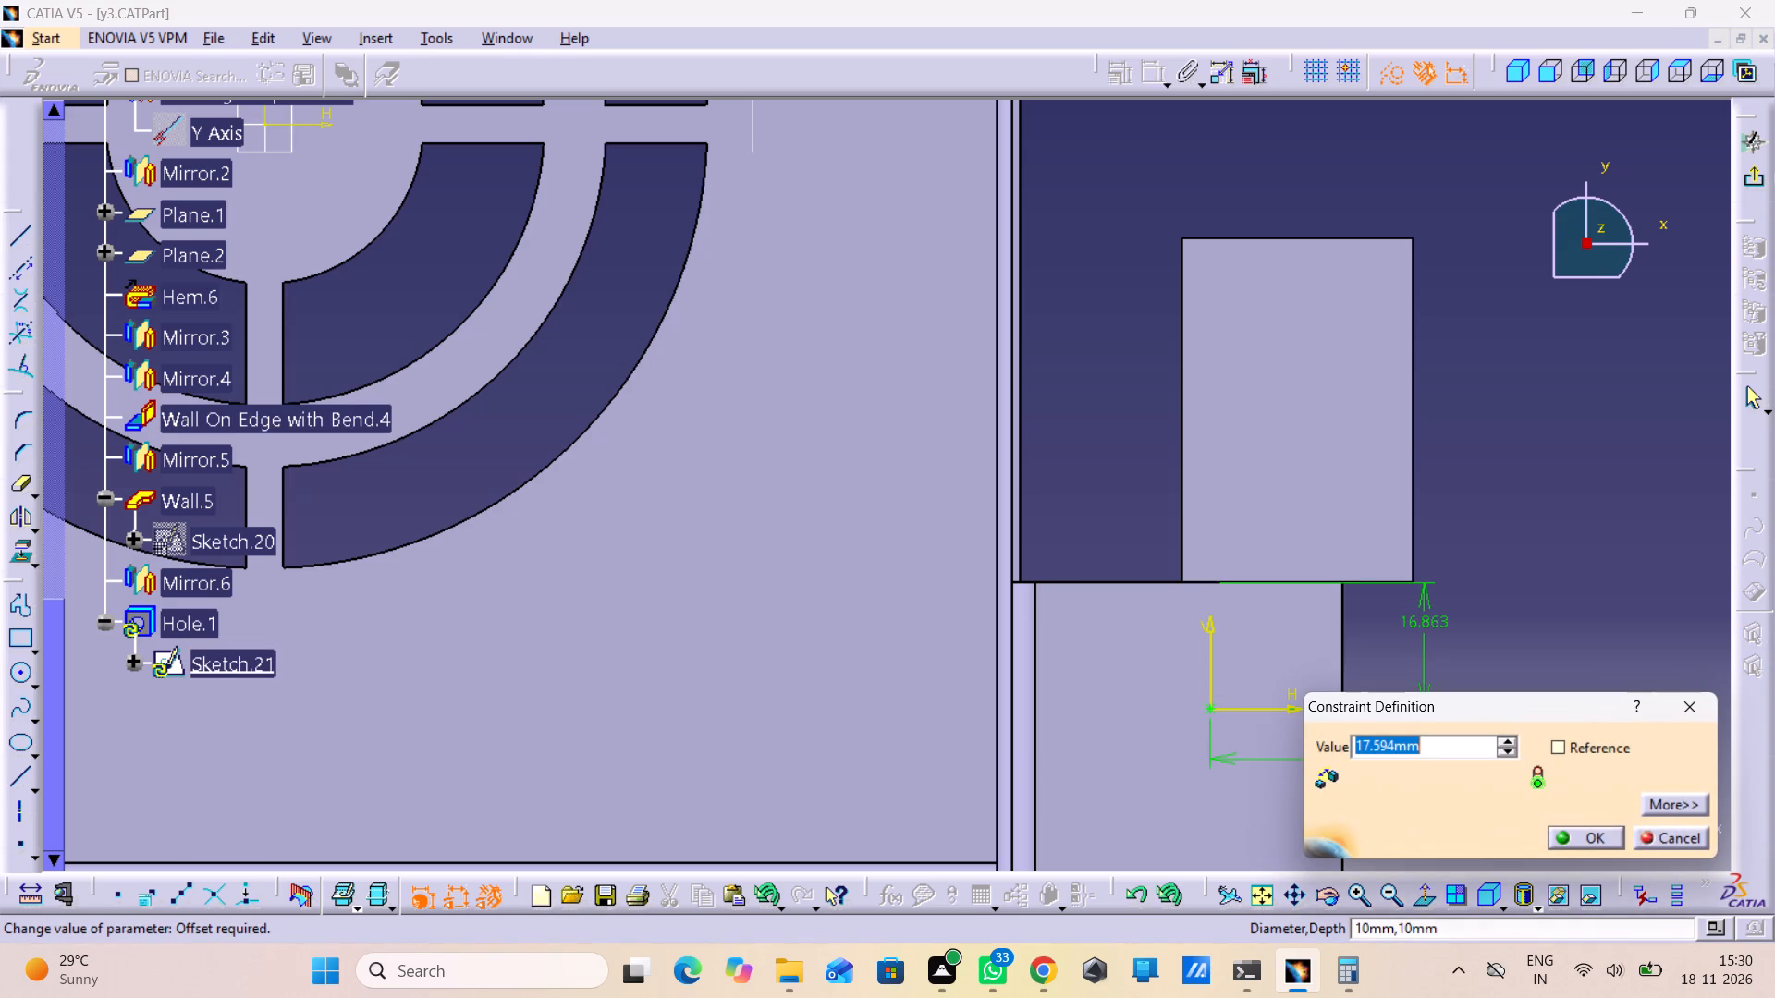
pyautogui.write('17+')
pyautogui.press('Return')
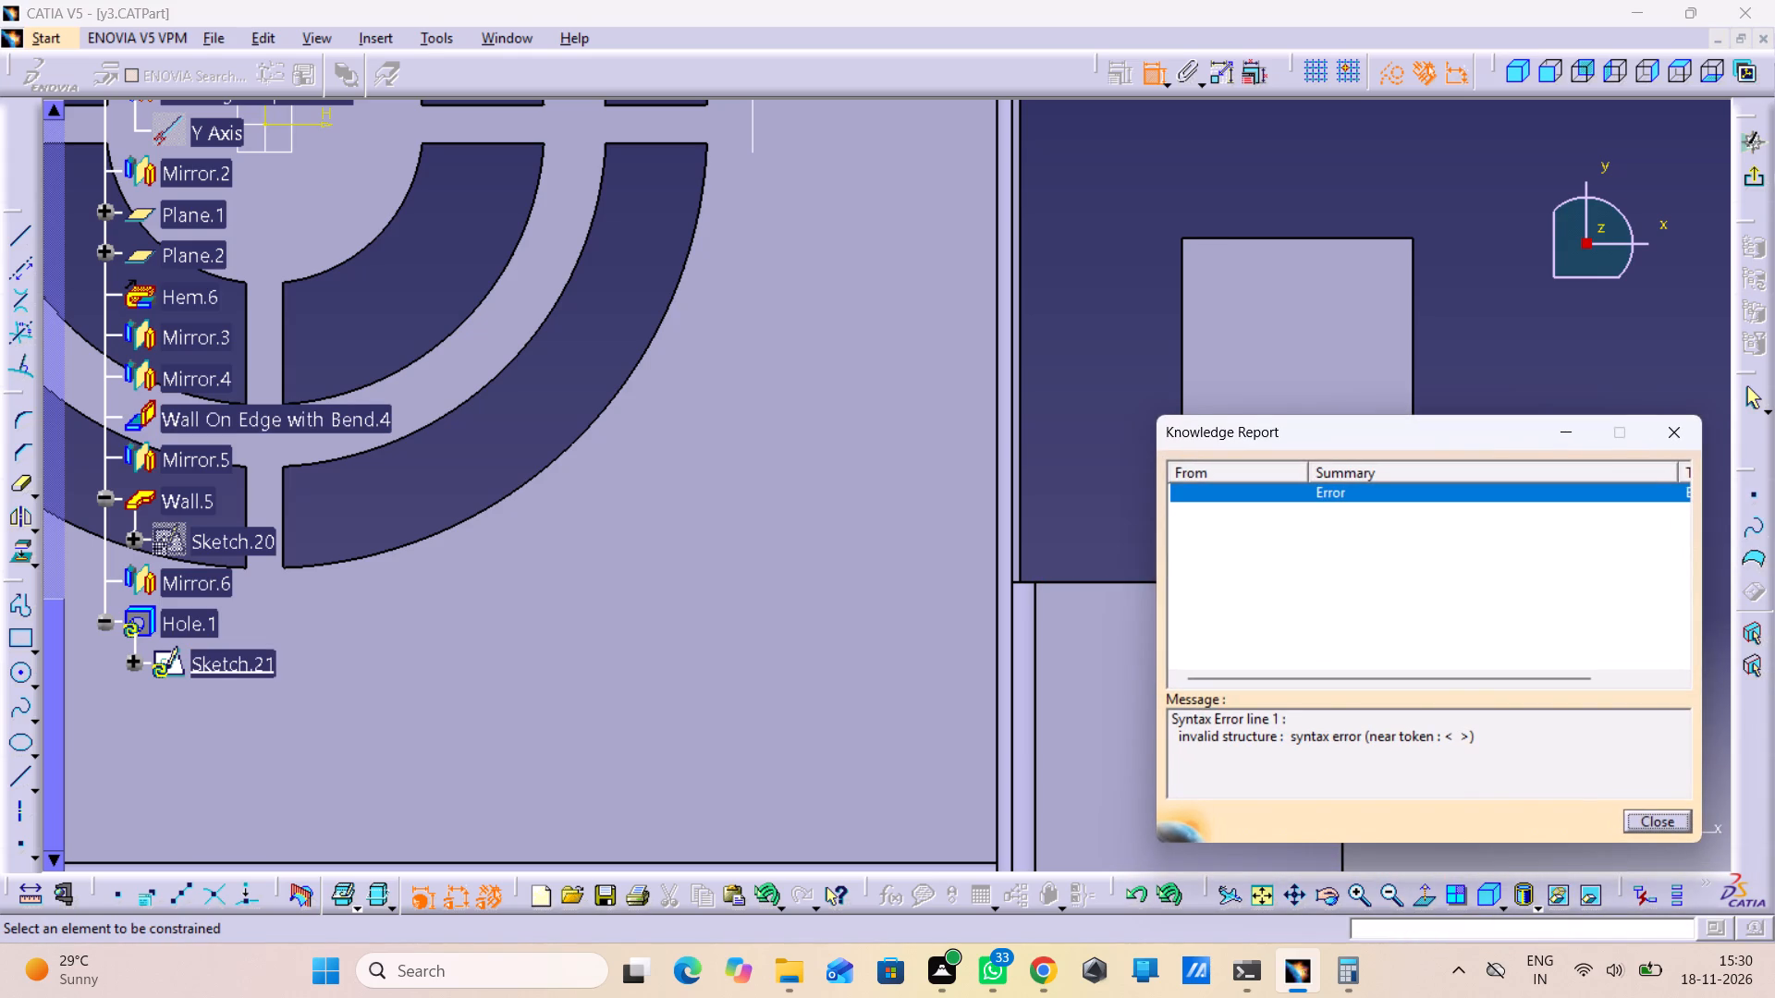
pyautogui.click(1683, 824)
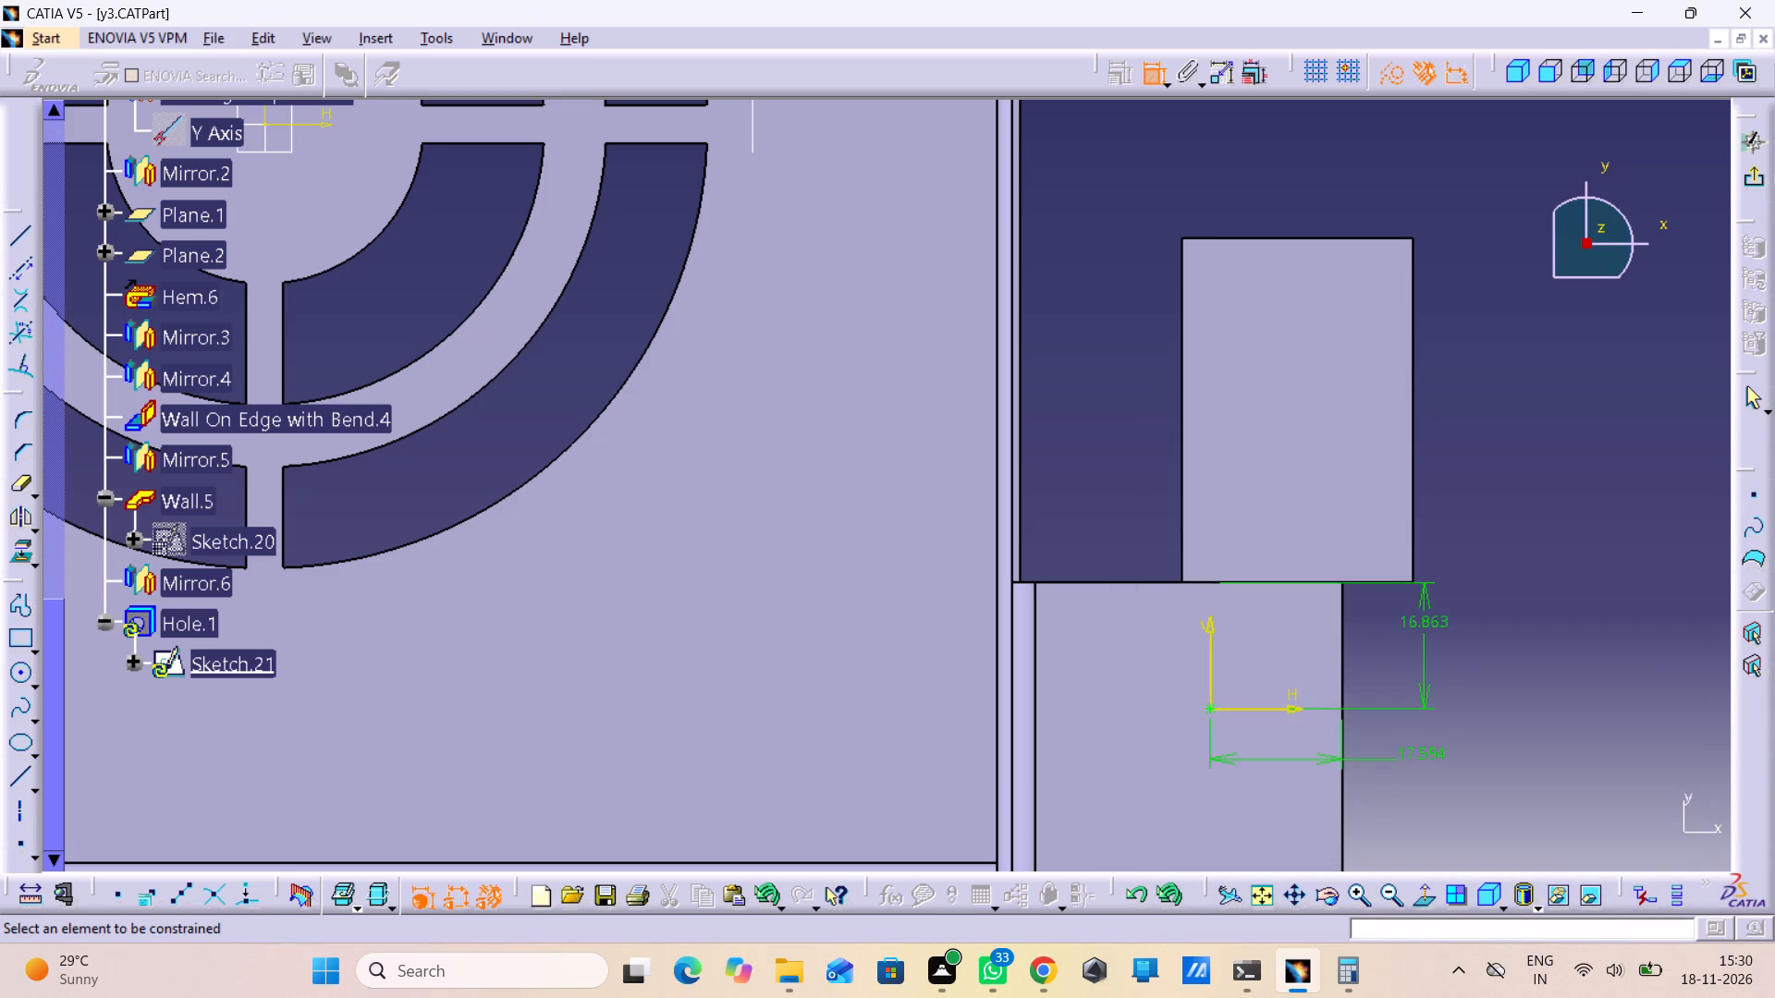
pyautogui.doubleClick(1429, 749)
pyautogui.write('17')
pyautogui.press('Return')
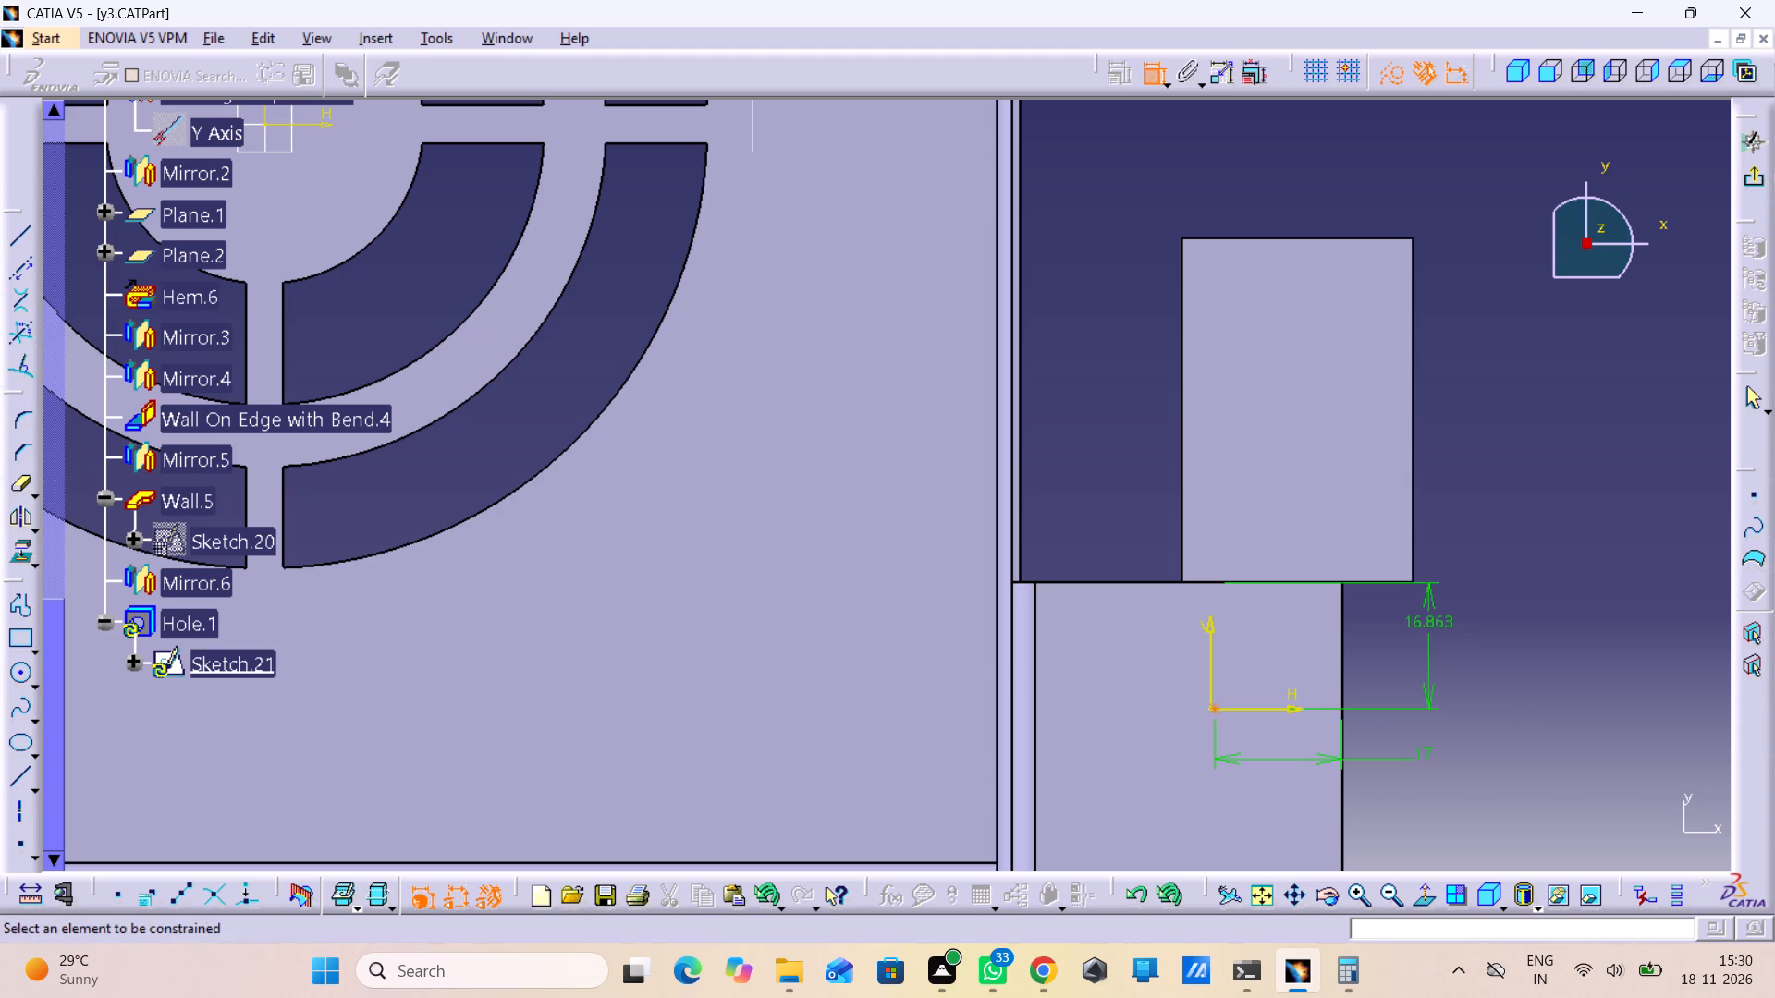
pyautogui.doubleClick(1431, 619)
pyautogui.write('17')
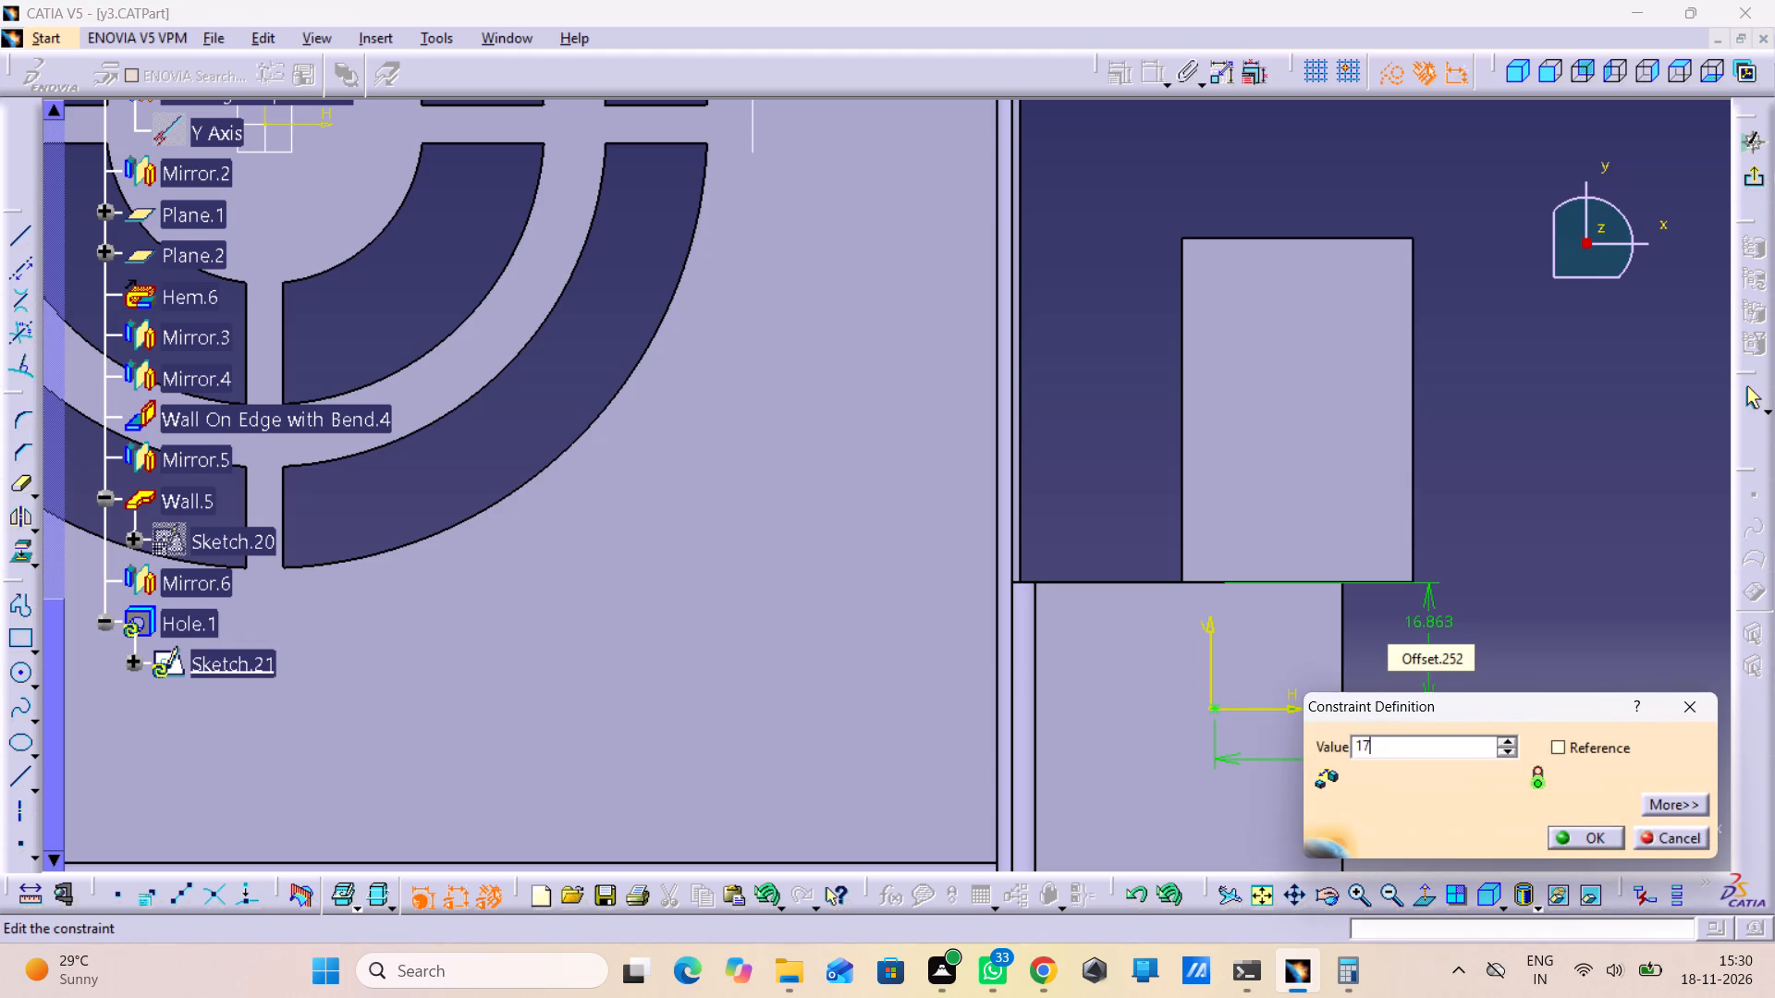
pyautogui.press('Return')
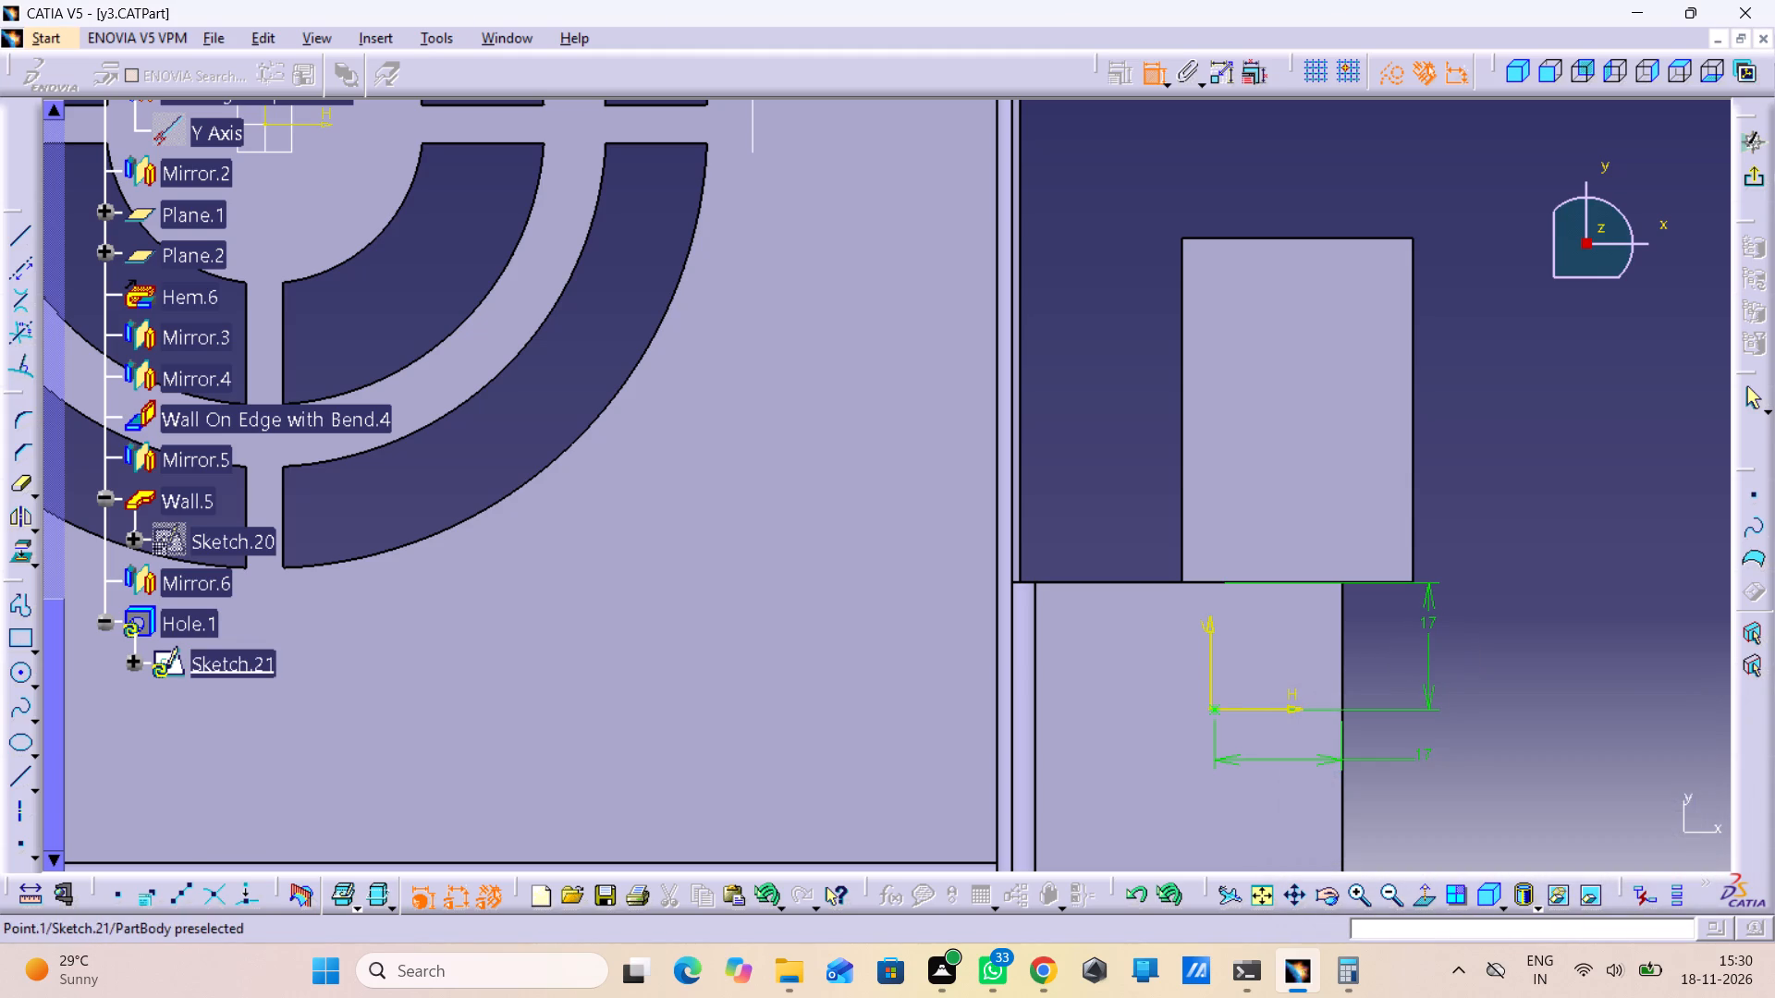
pyautogui.click(1758, 183)
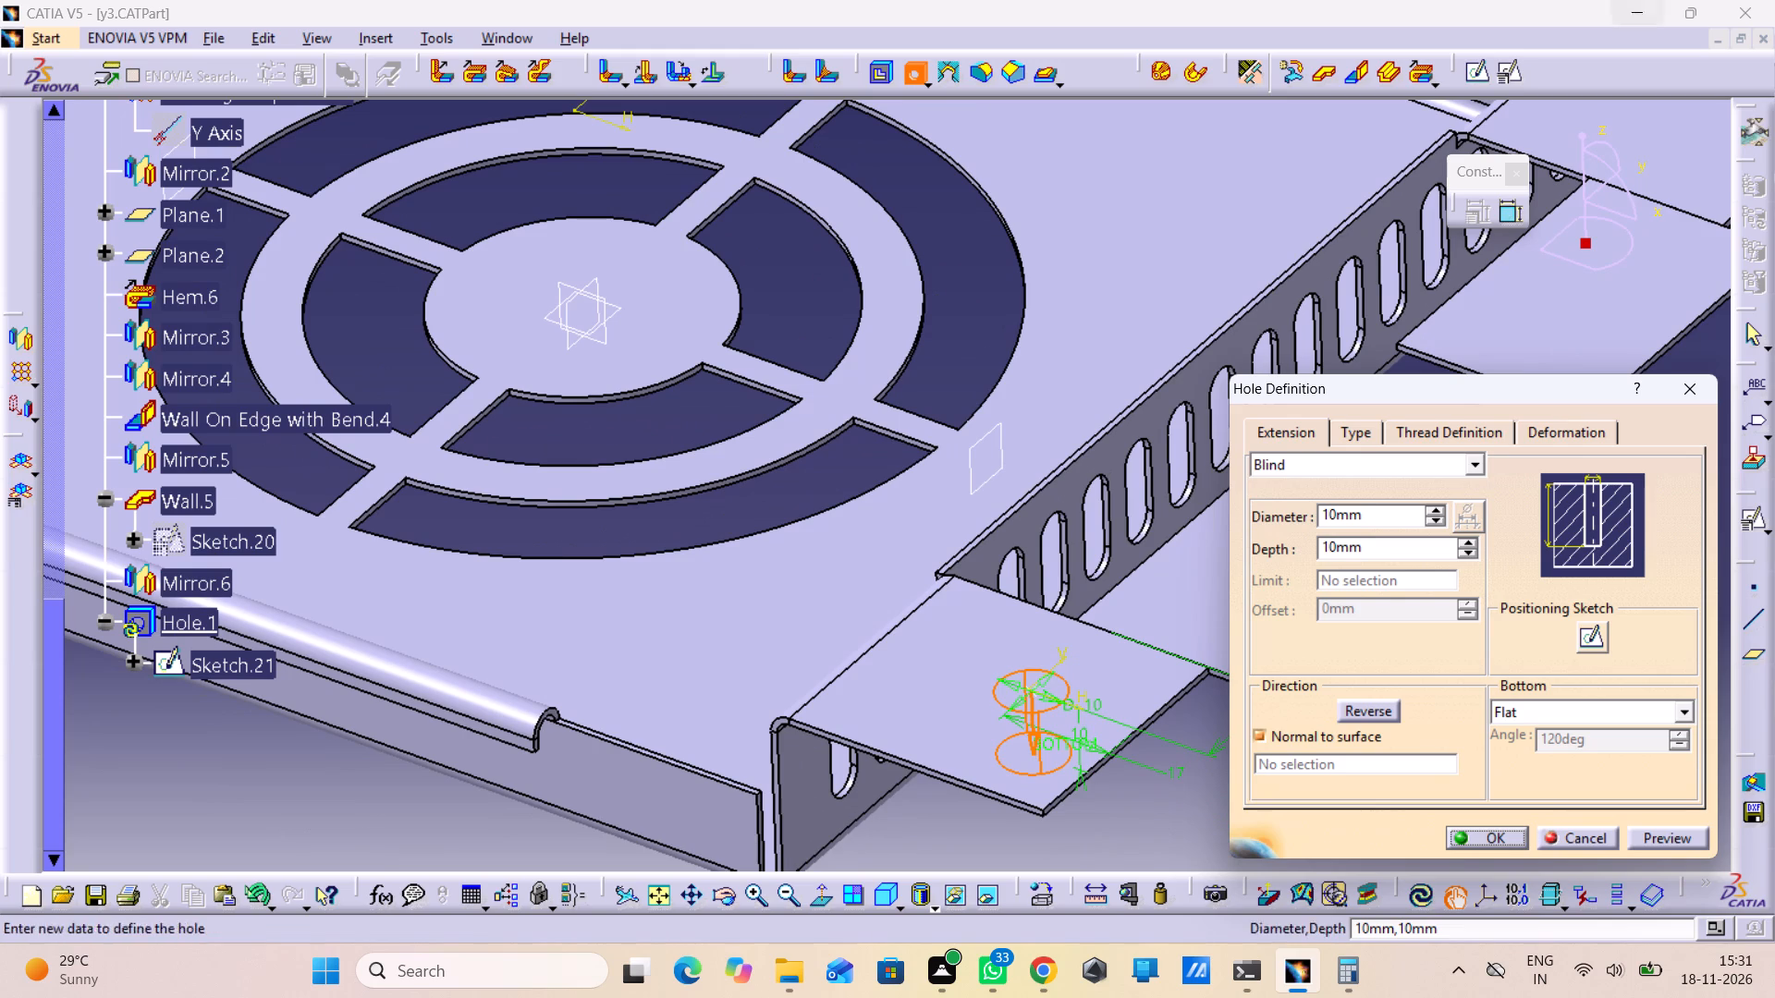
pyautogui.moveTo(1060, 432); pyautogui.dragTo(933, 392, button='middle')
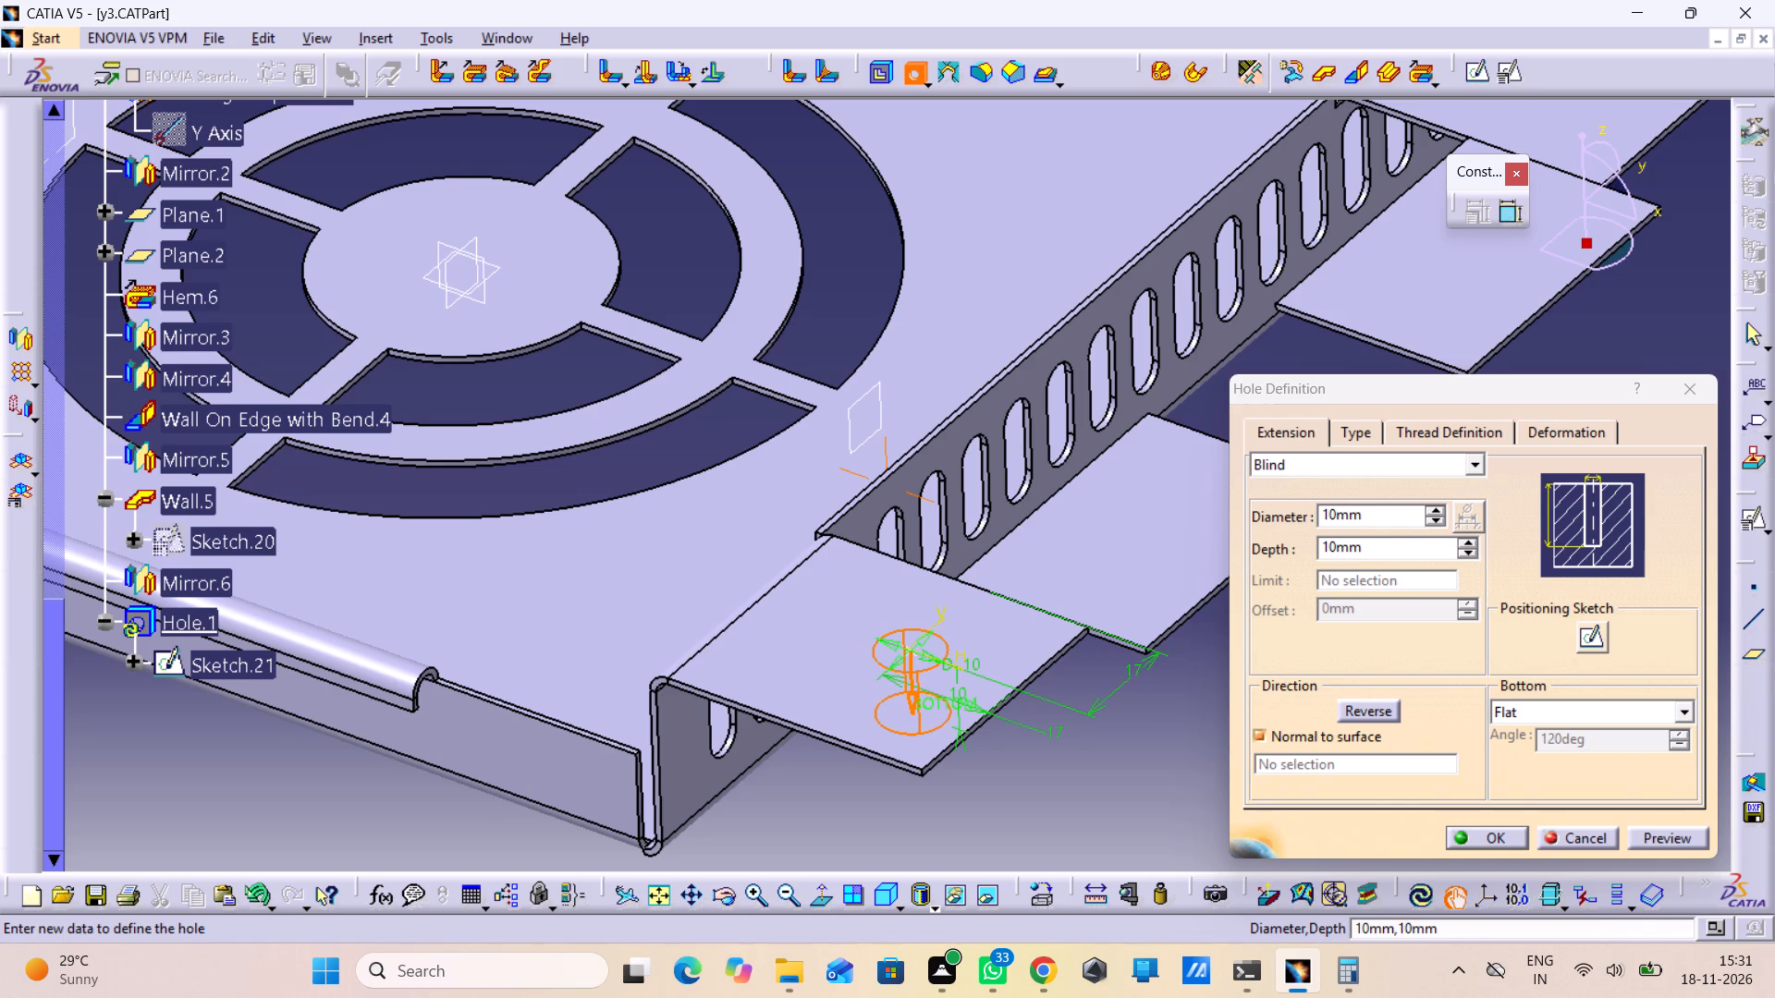
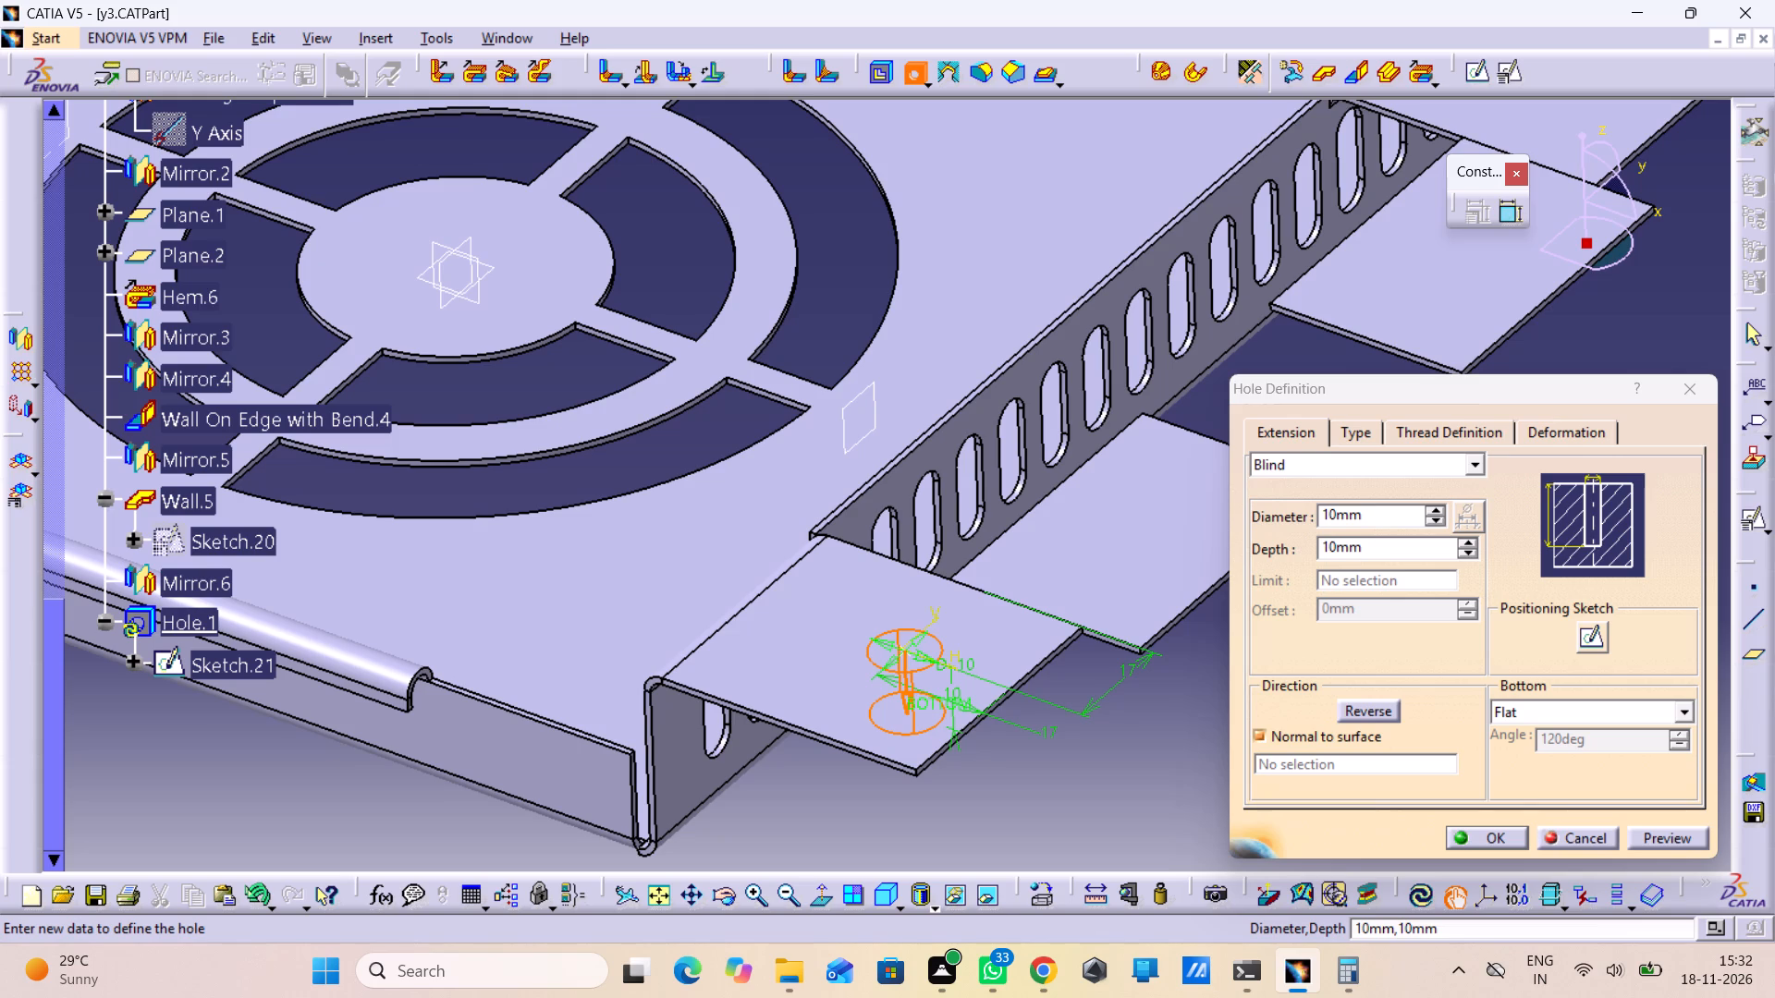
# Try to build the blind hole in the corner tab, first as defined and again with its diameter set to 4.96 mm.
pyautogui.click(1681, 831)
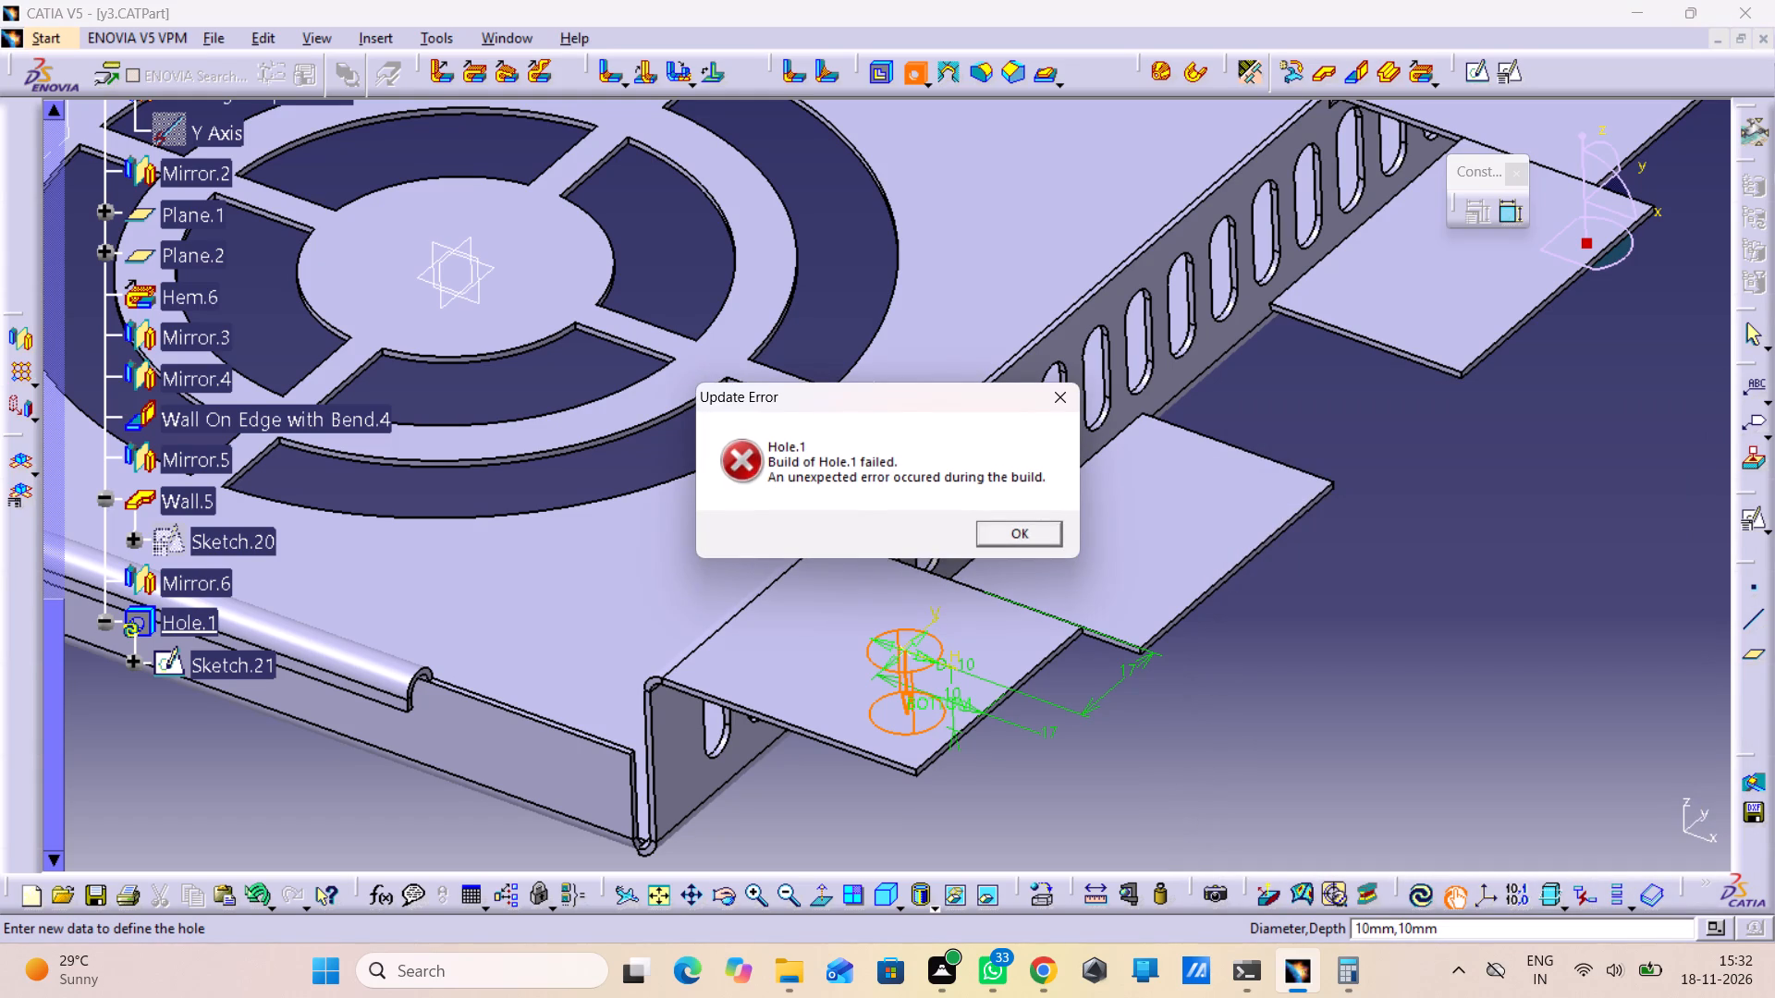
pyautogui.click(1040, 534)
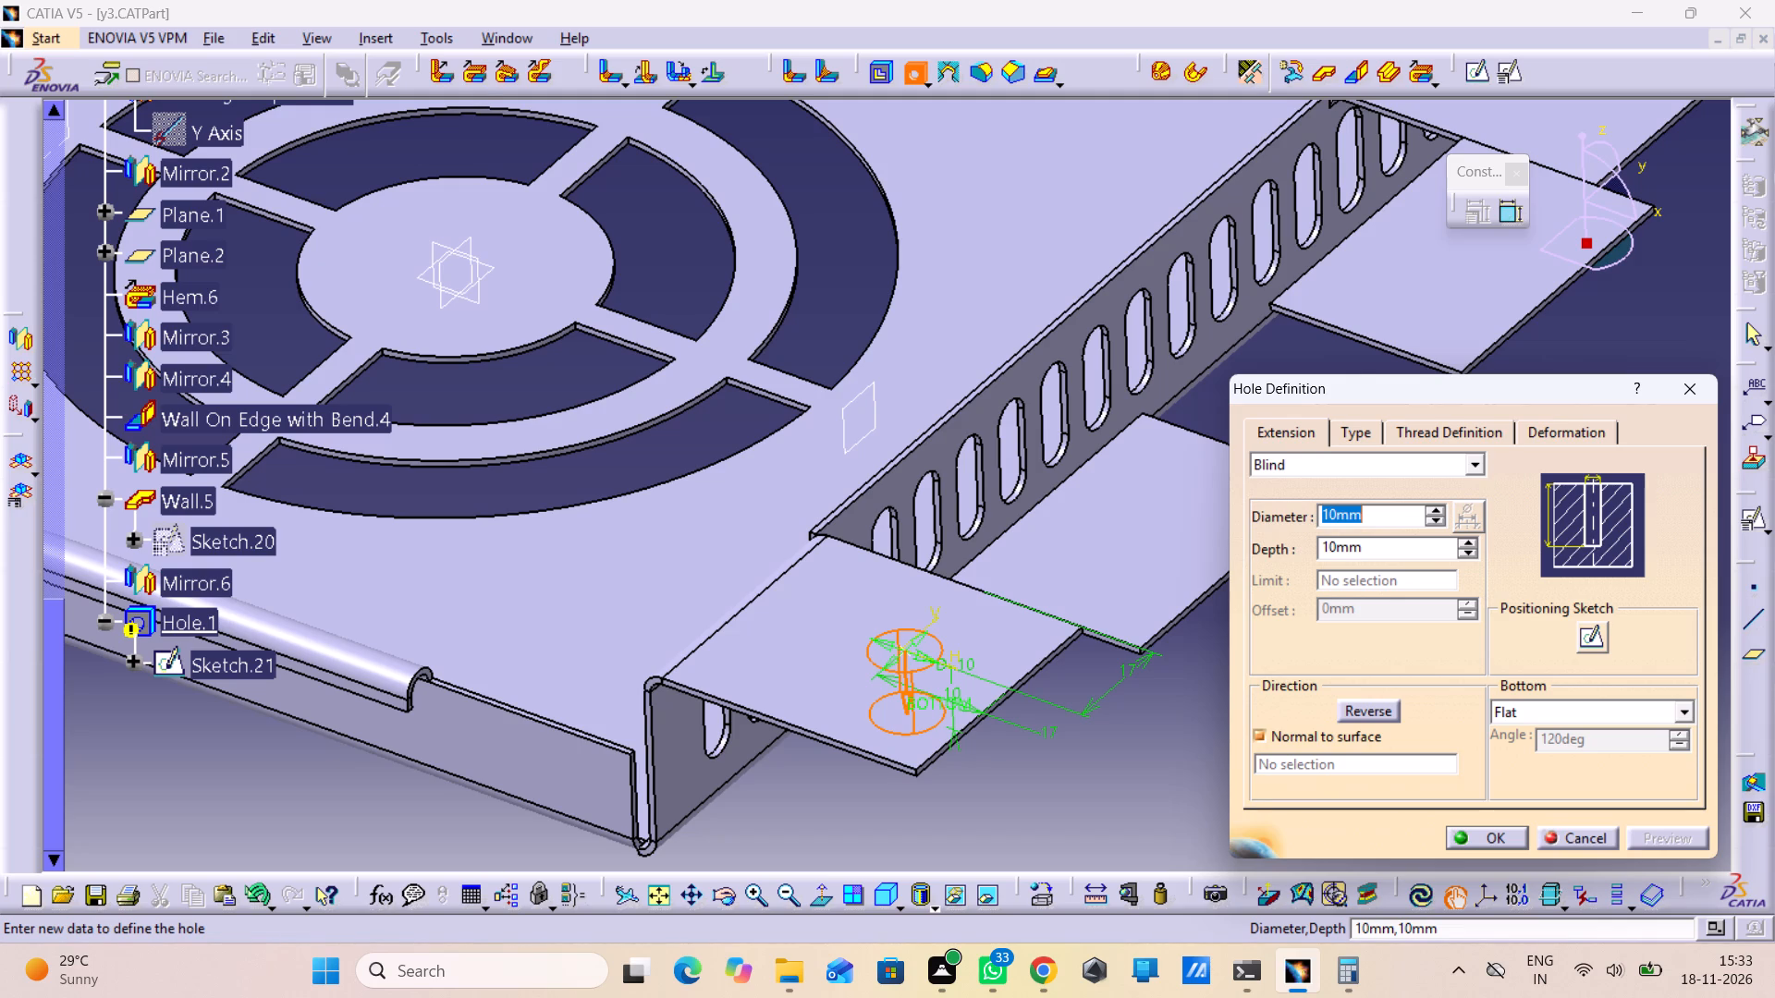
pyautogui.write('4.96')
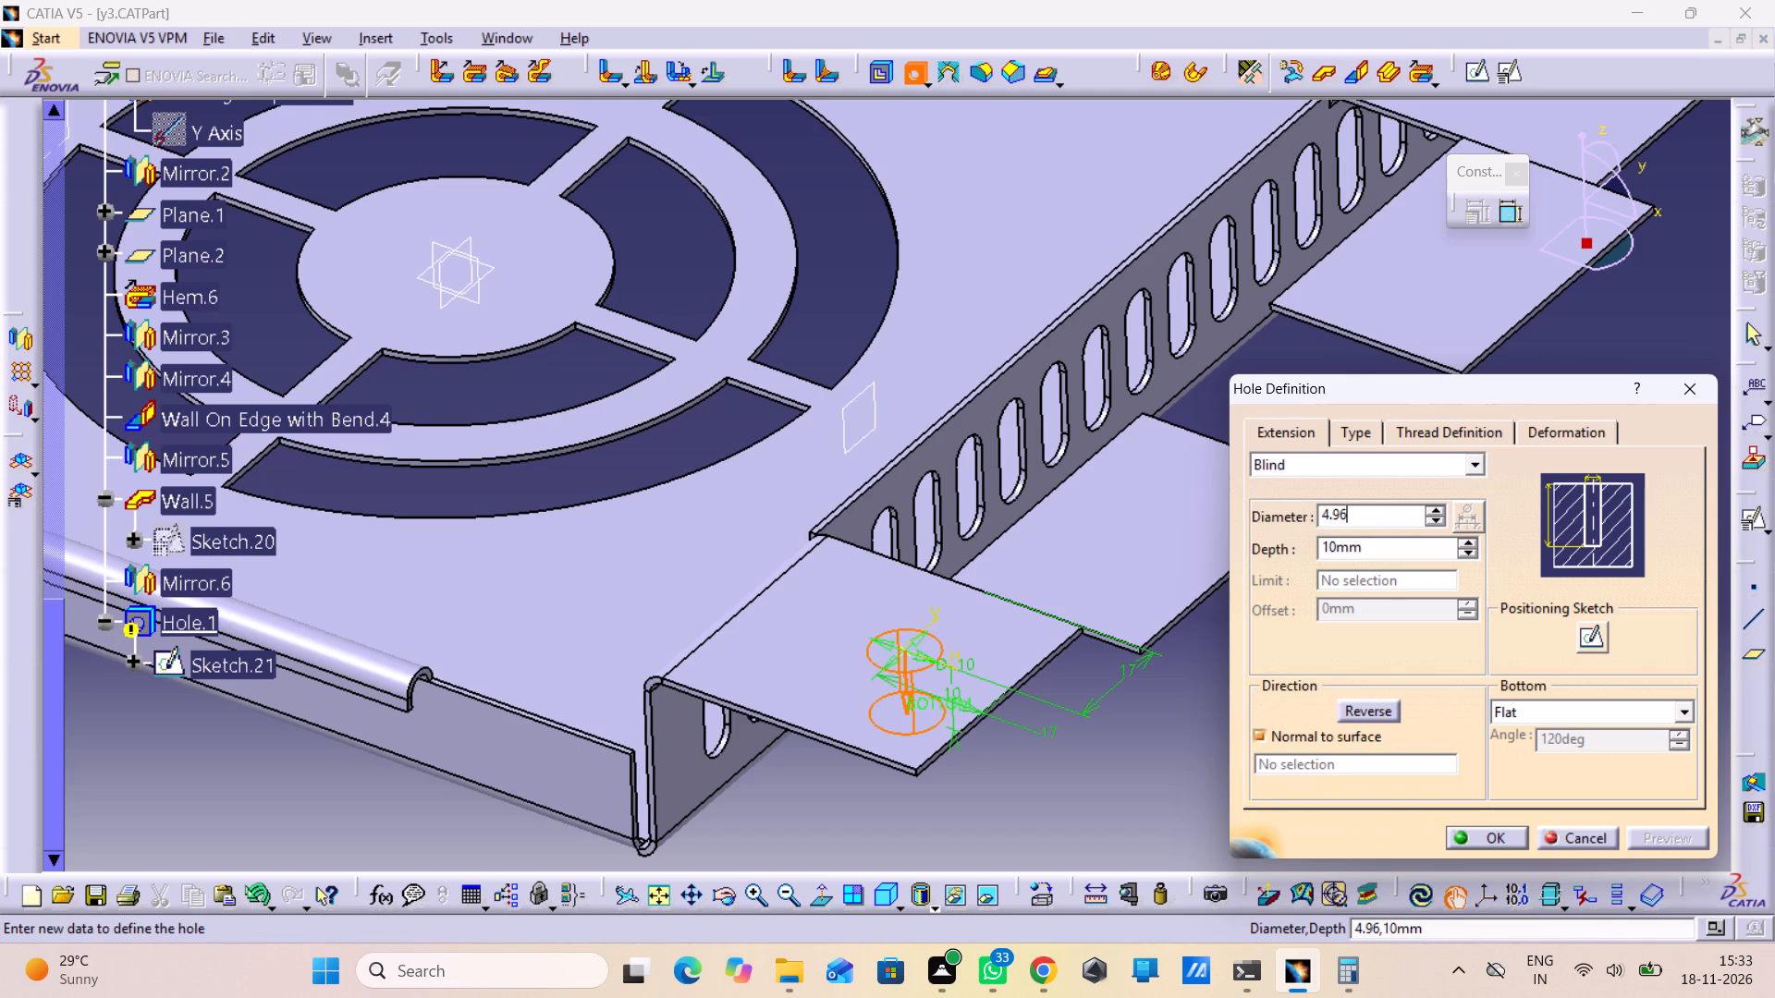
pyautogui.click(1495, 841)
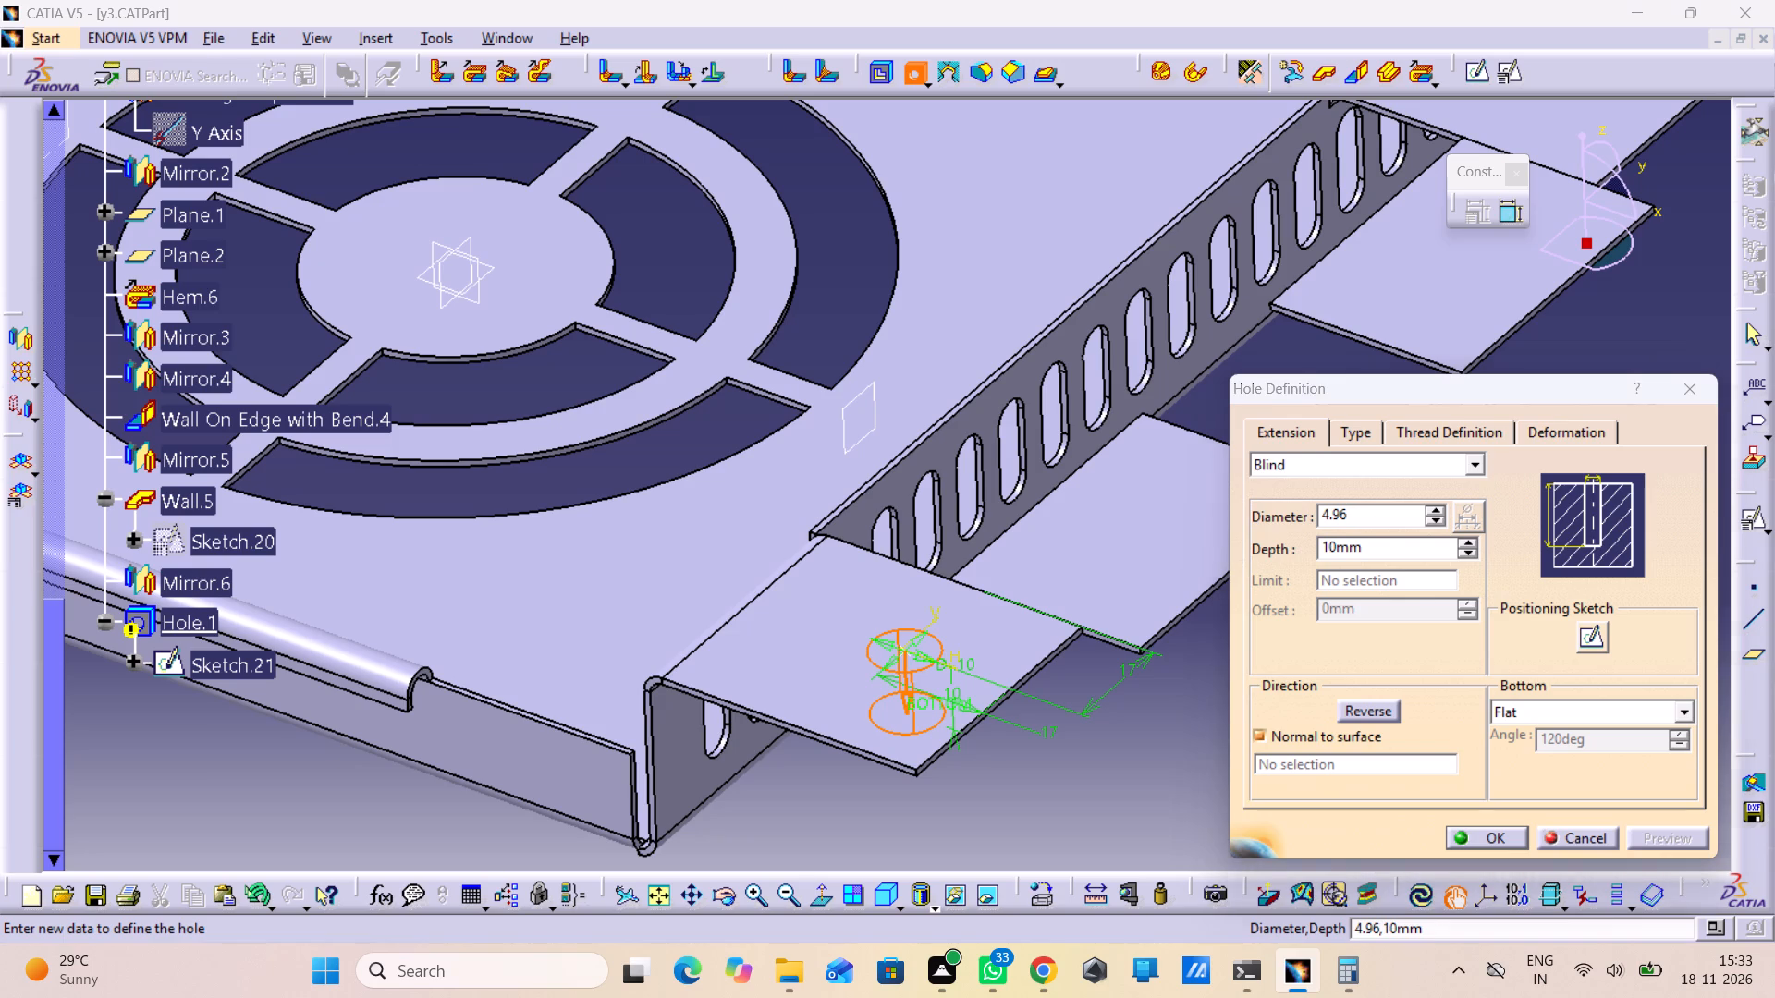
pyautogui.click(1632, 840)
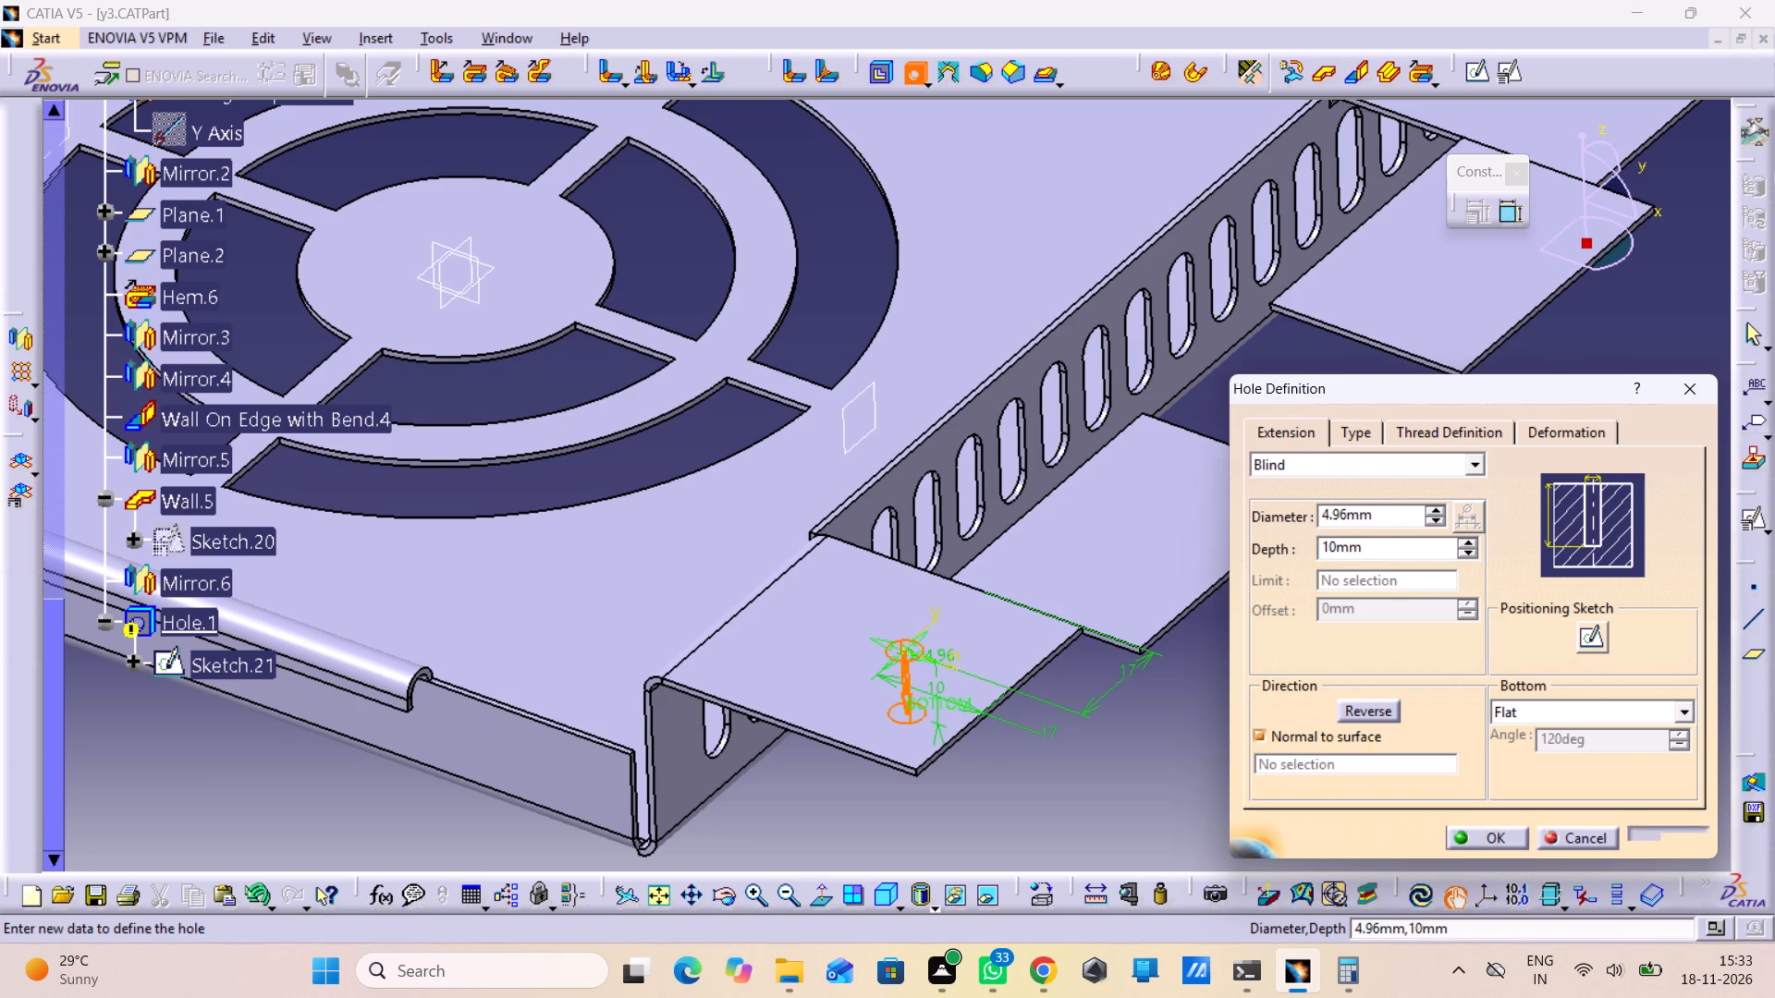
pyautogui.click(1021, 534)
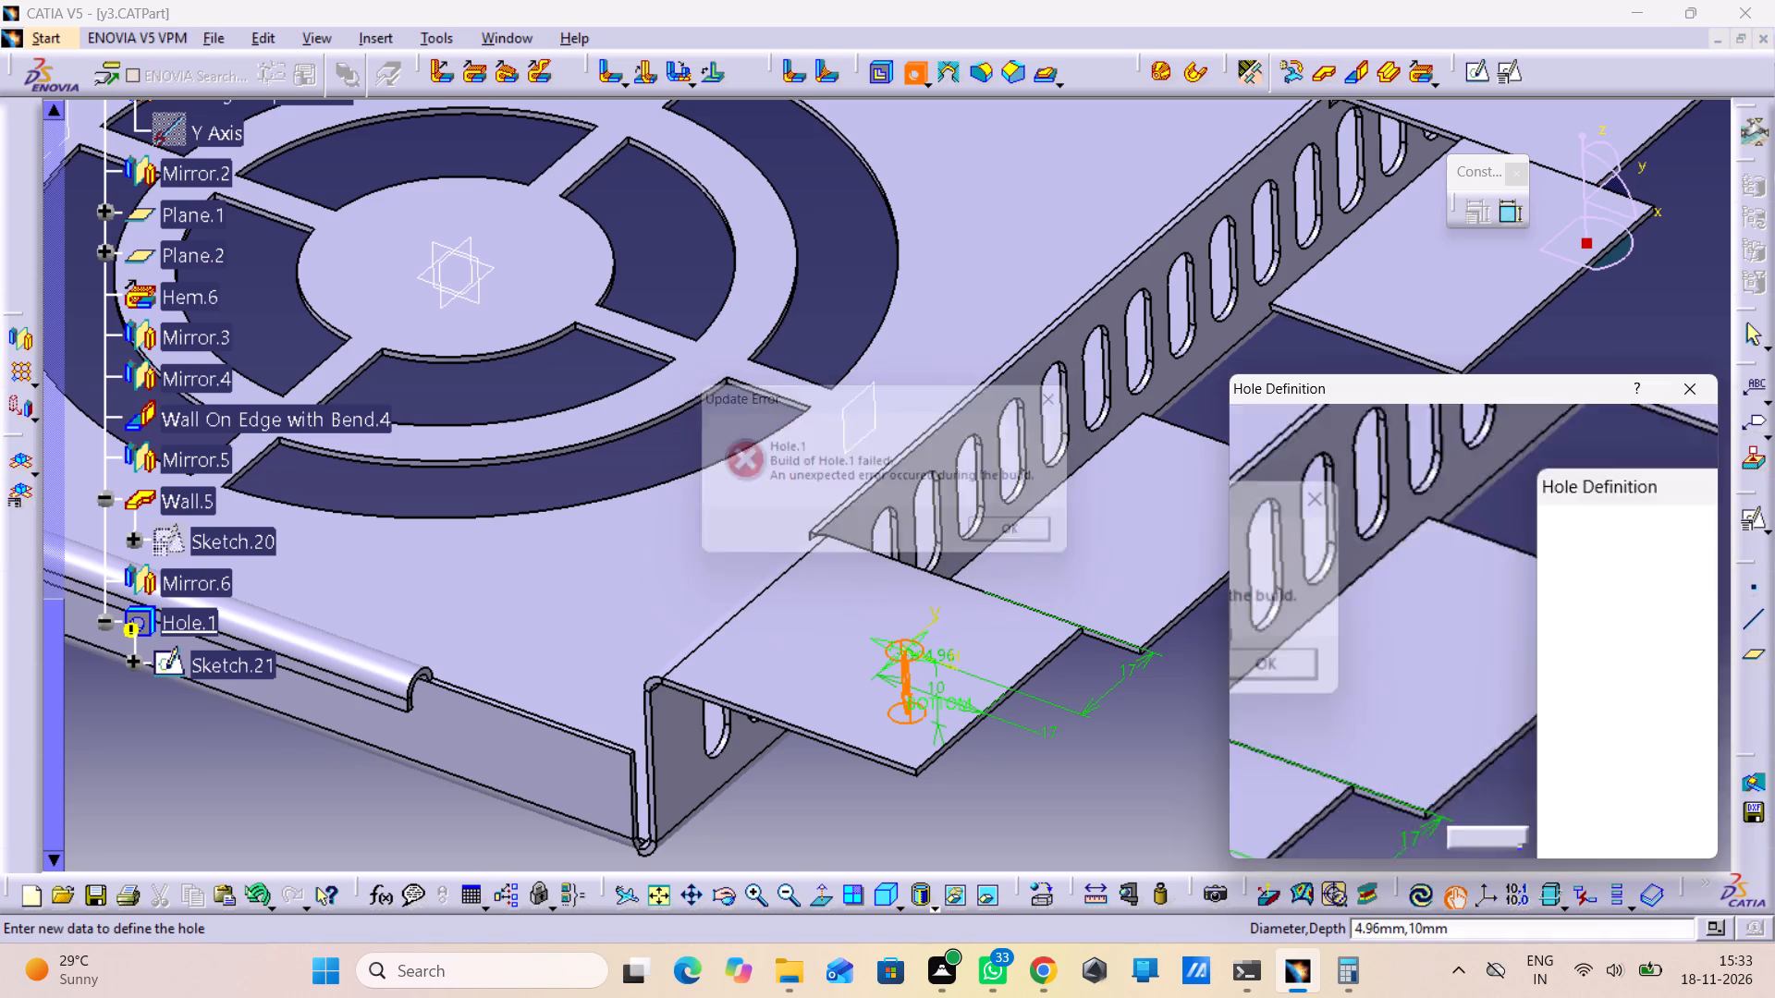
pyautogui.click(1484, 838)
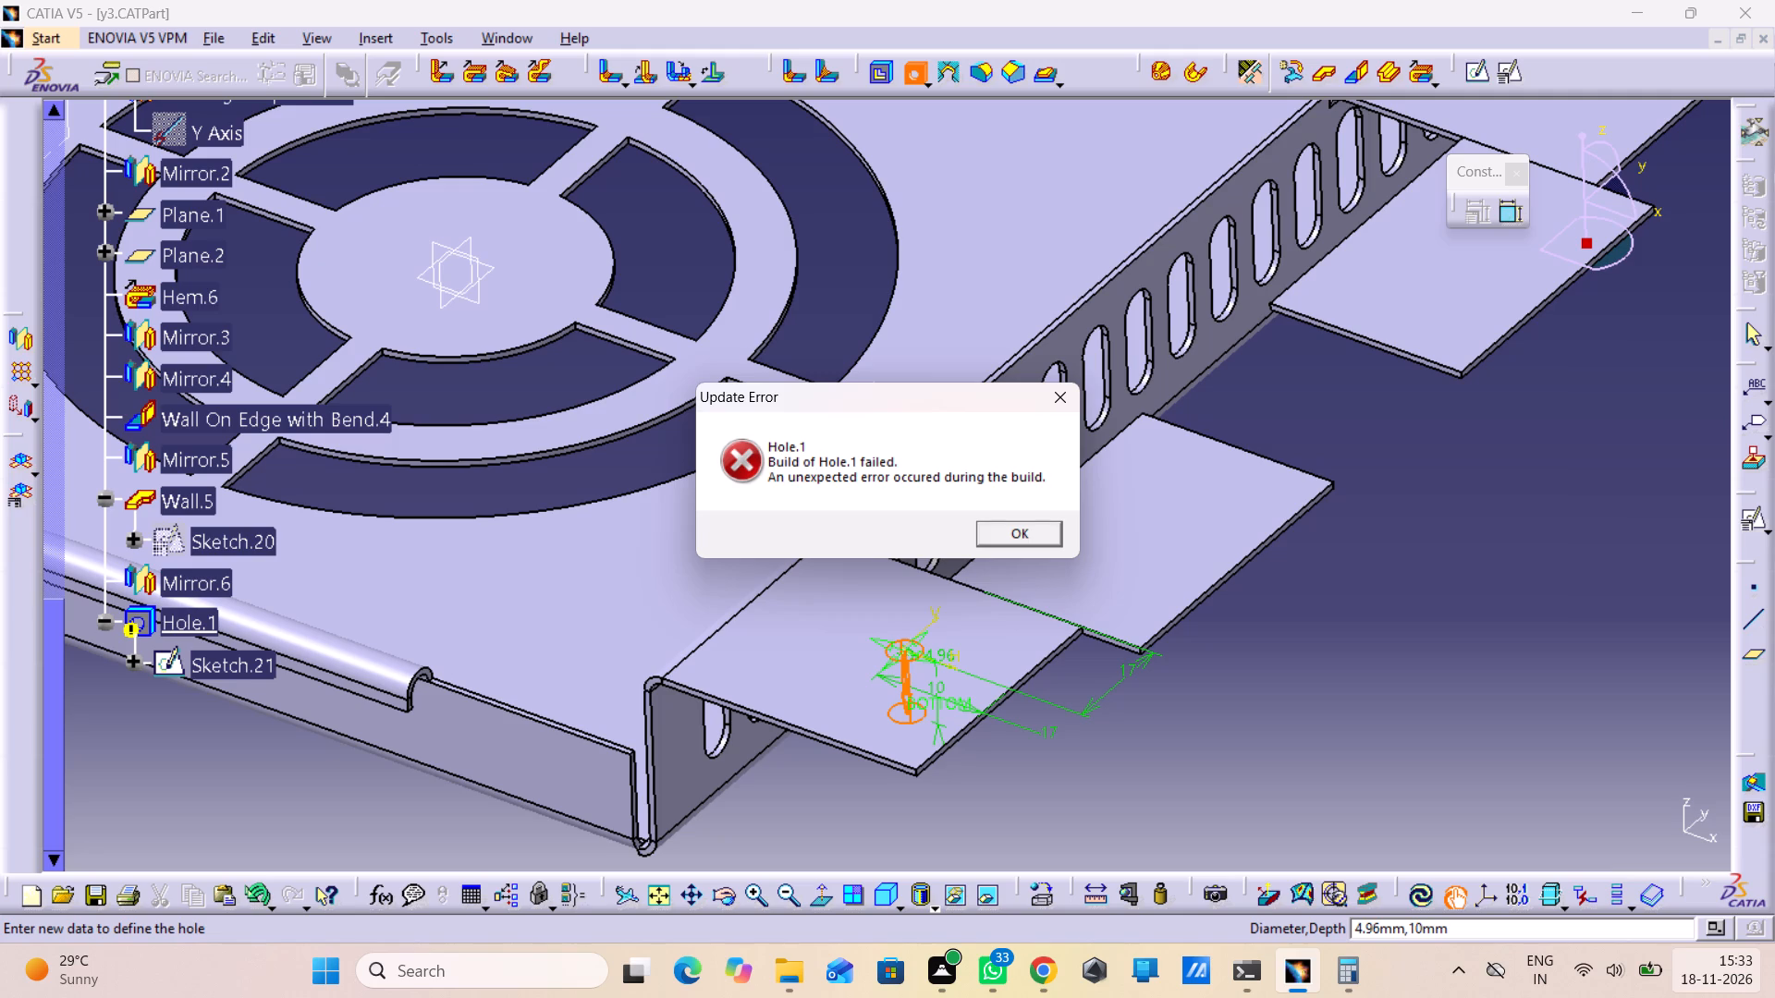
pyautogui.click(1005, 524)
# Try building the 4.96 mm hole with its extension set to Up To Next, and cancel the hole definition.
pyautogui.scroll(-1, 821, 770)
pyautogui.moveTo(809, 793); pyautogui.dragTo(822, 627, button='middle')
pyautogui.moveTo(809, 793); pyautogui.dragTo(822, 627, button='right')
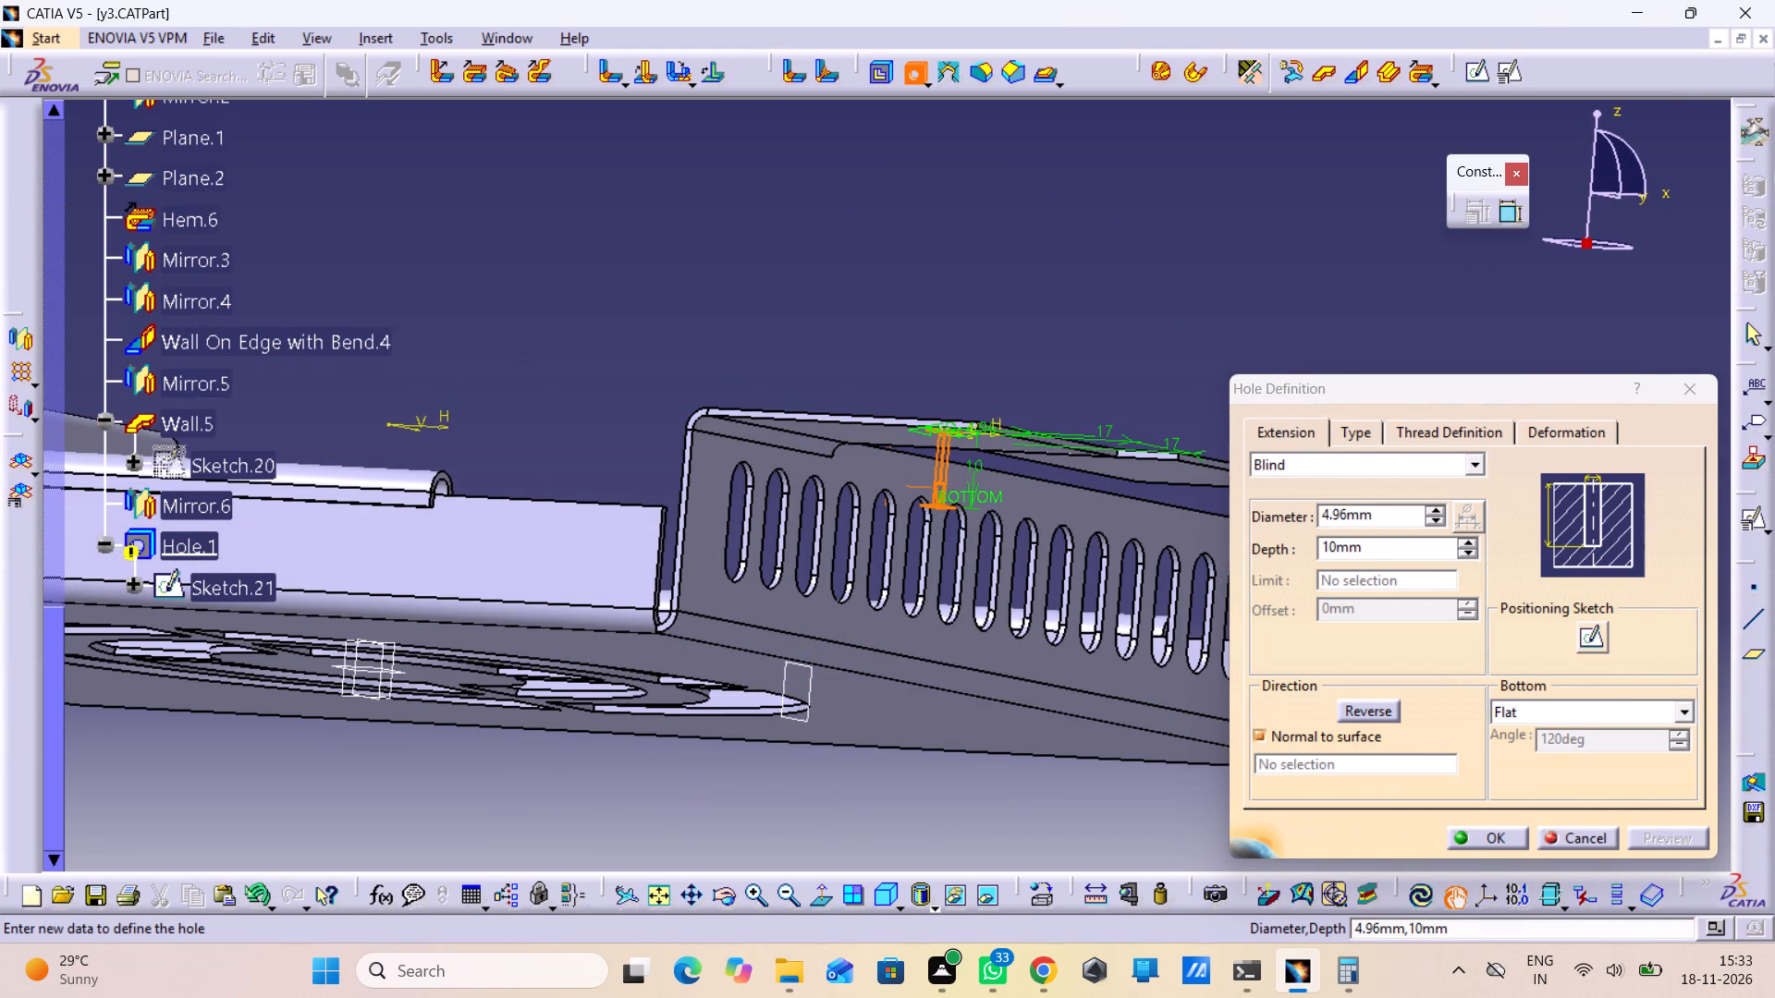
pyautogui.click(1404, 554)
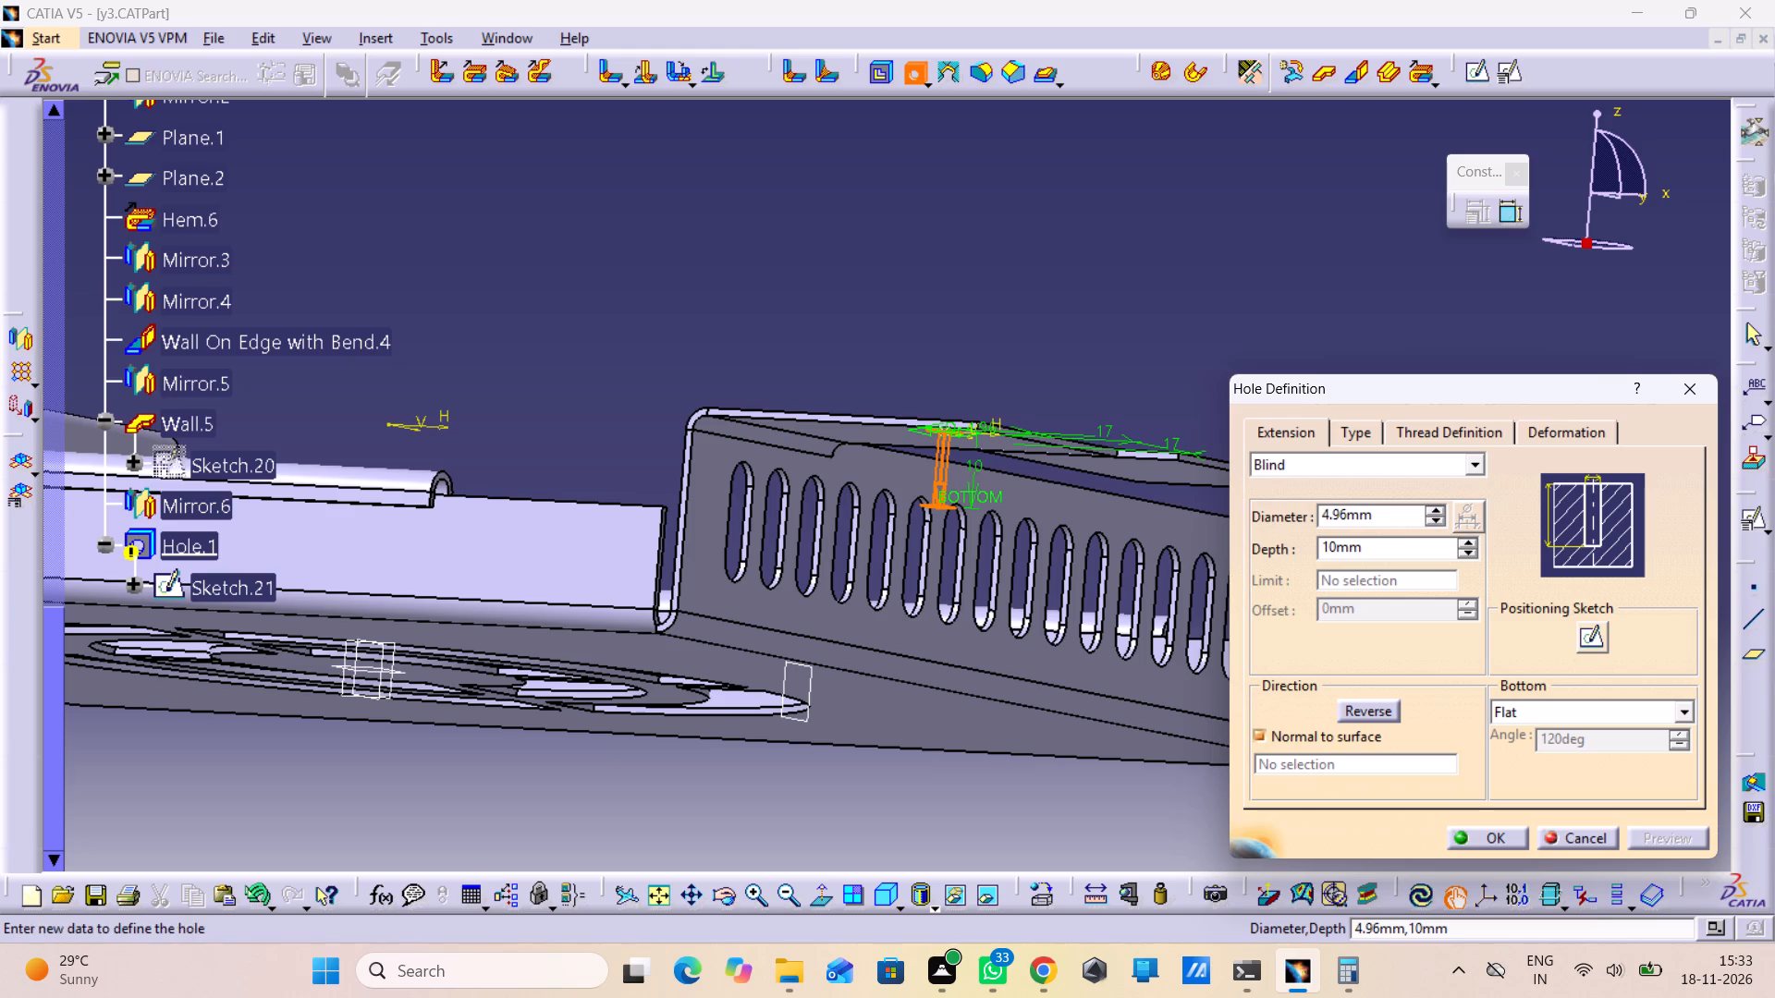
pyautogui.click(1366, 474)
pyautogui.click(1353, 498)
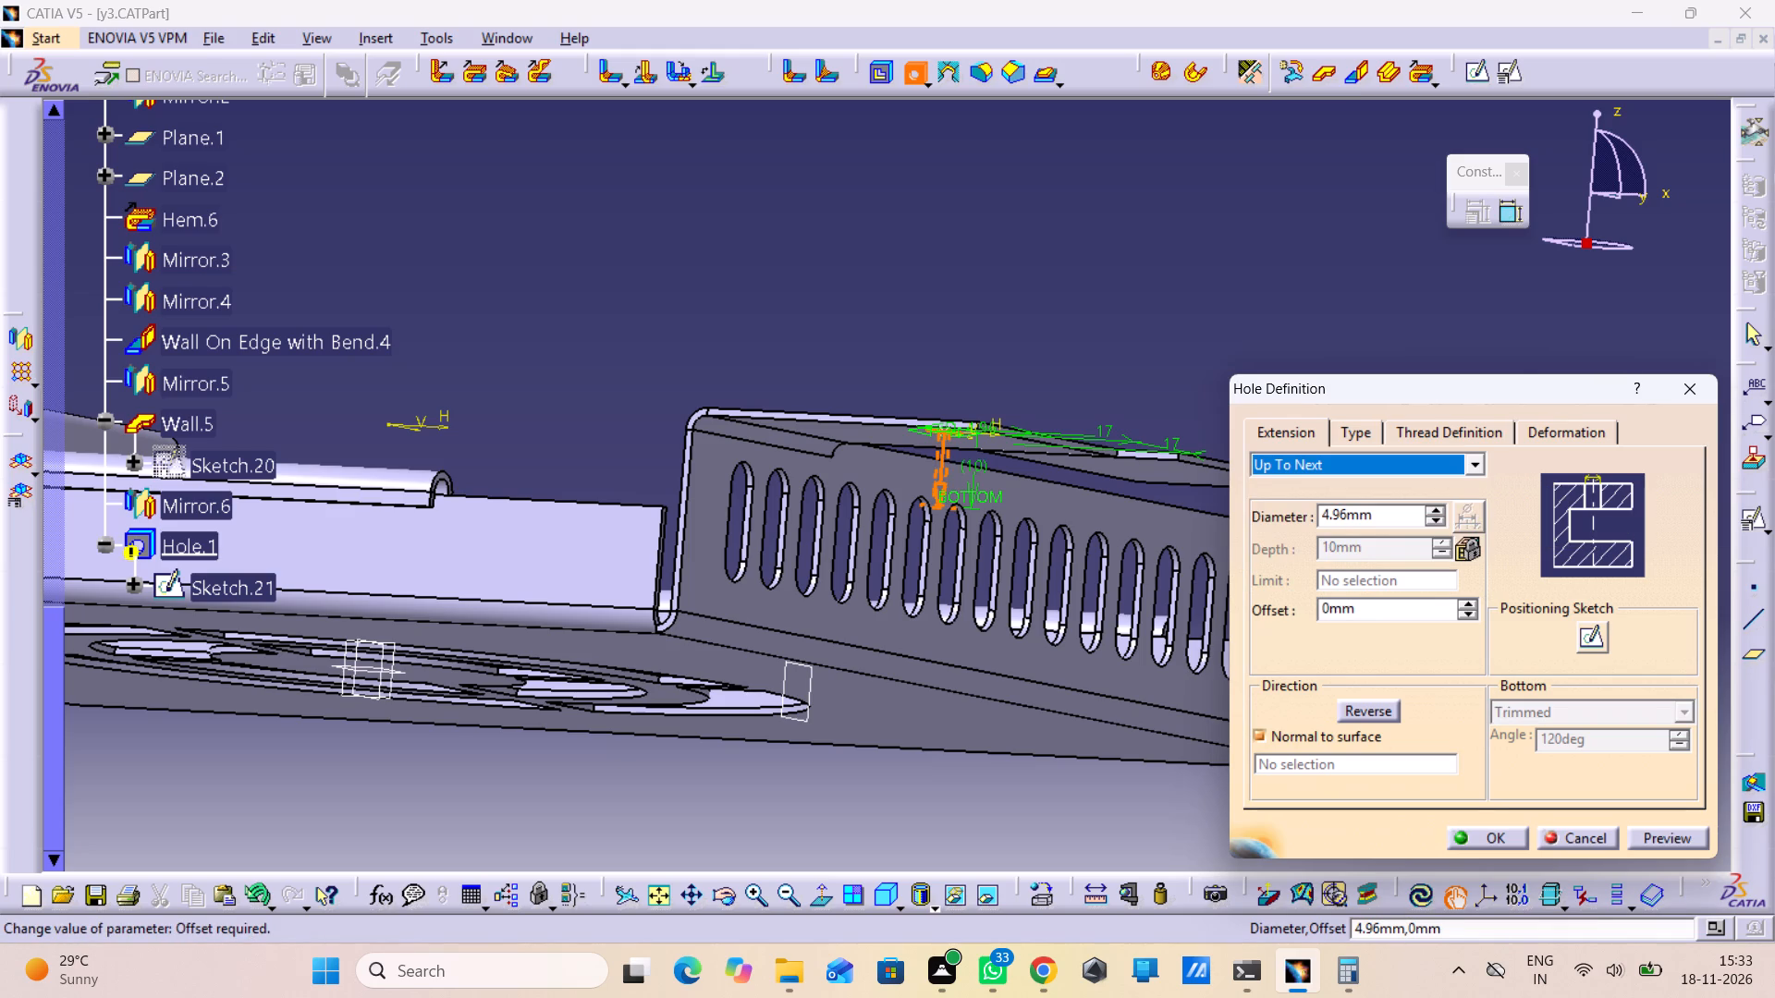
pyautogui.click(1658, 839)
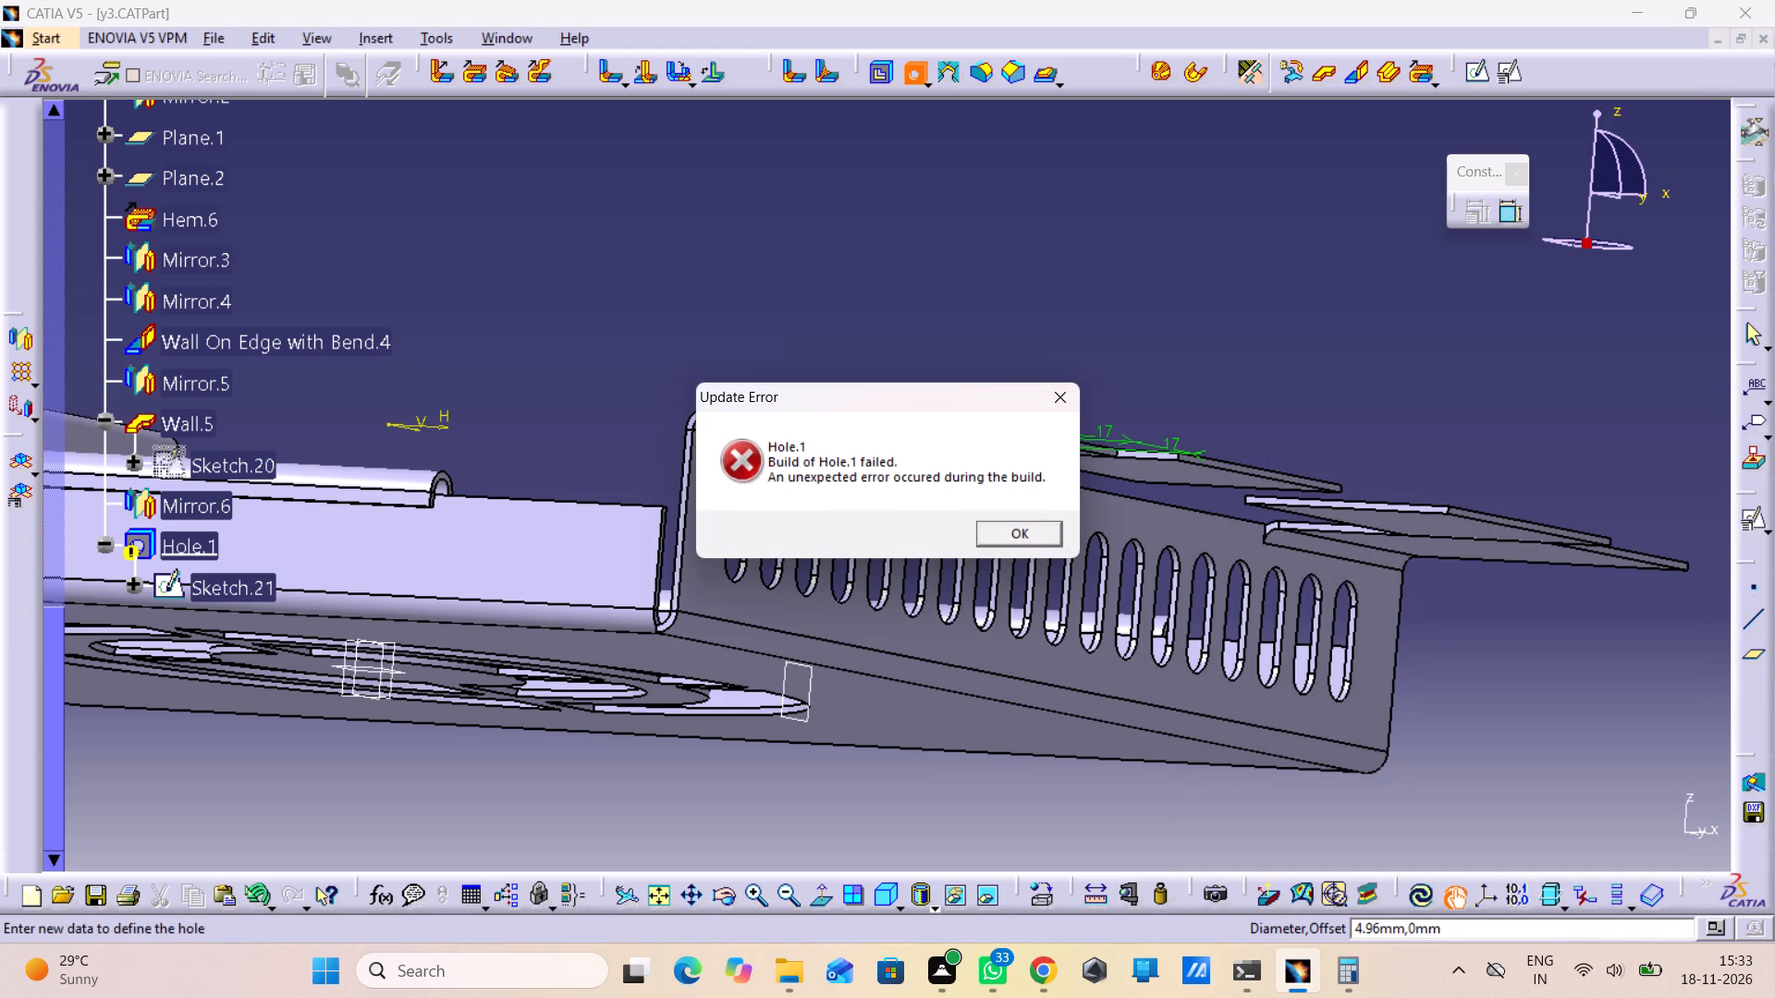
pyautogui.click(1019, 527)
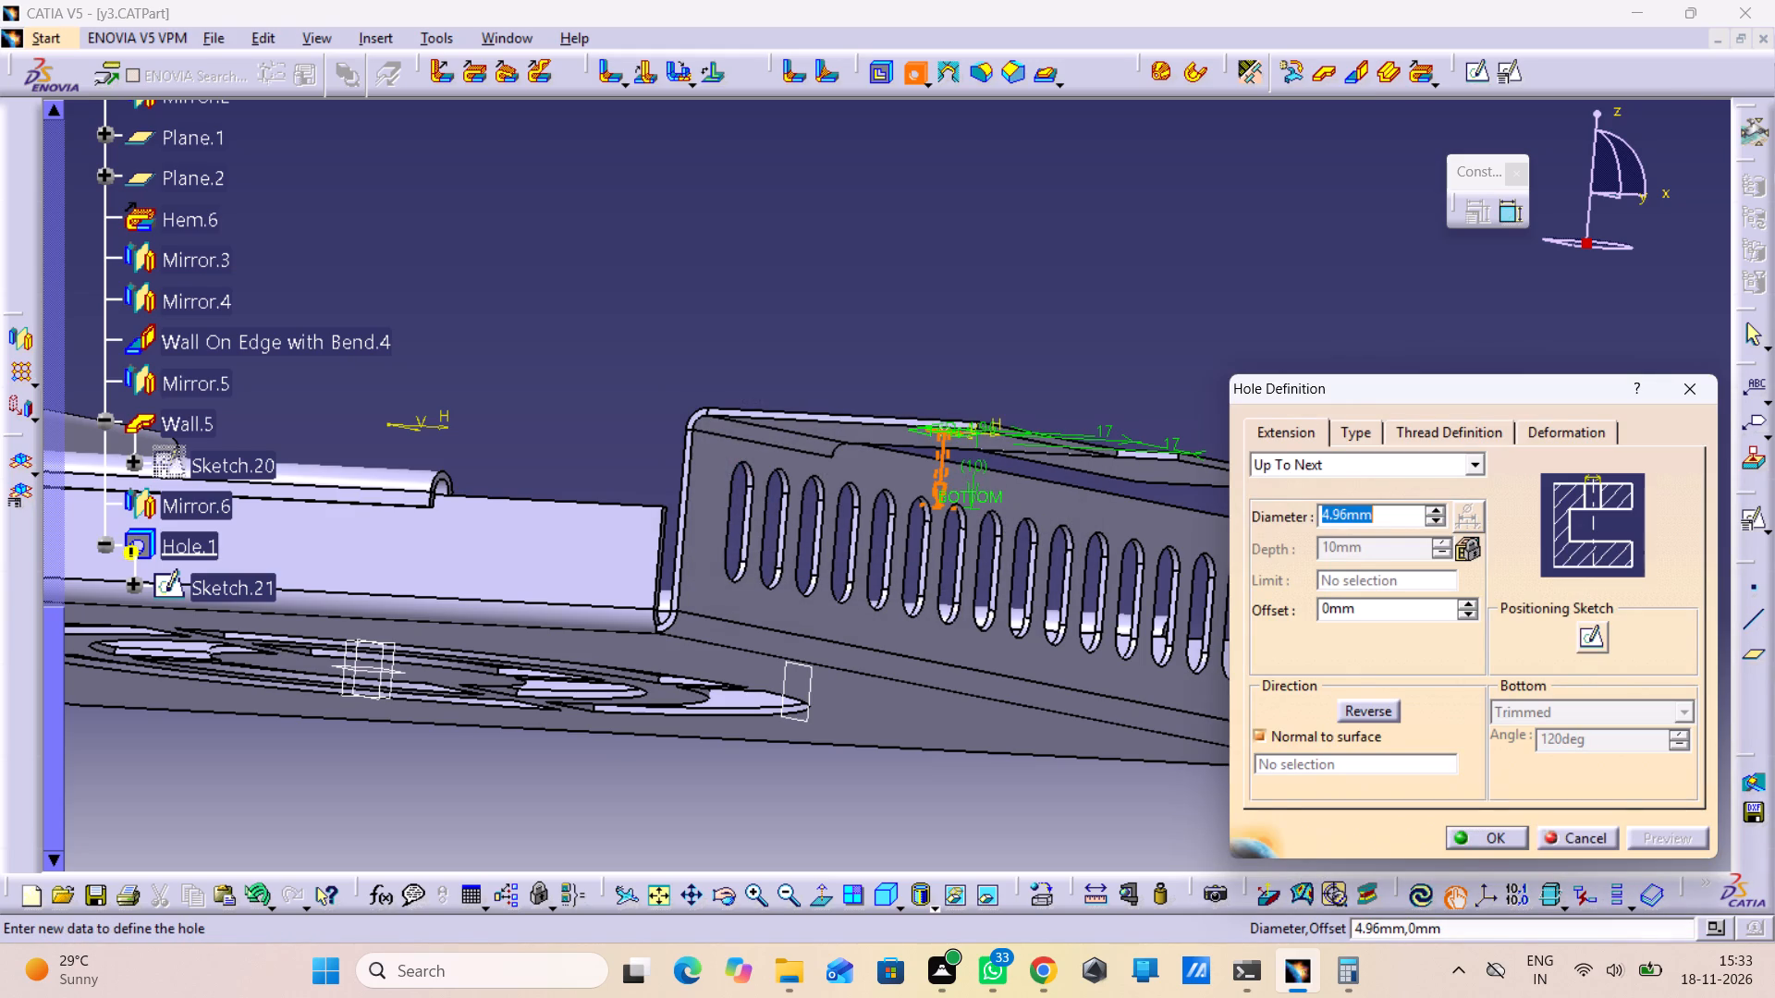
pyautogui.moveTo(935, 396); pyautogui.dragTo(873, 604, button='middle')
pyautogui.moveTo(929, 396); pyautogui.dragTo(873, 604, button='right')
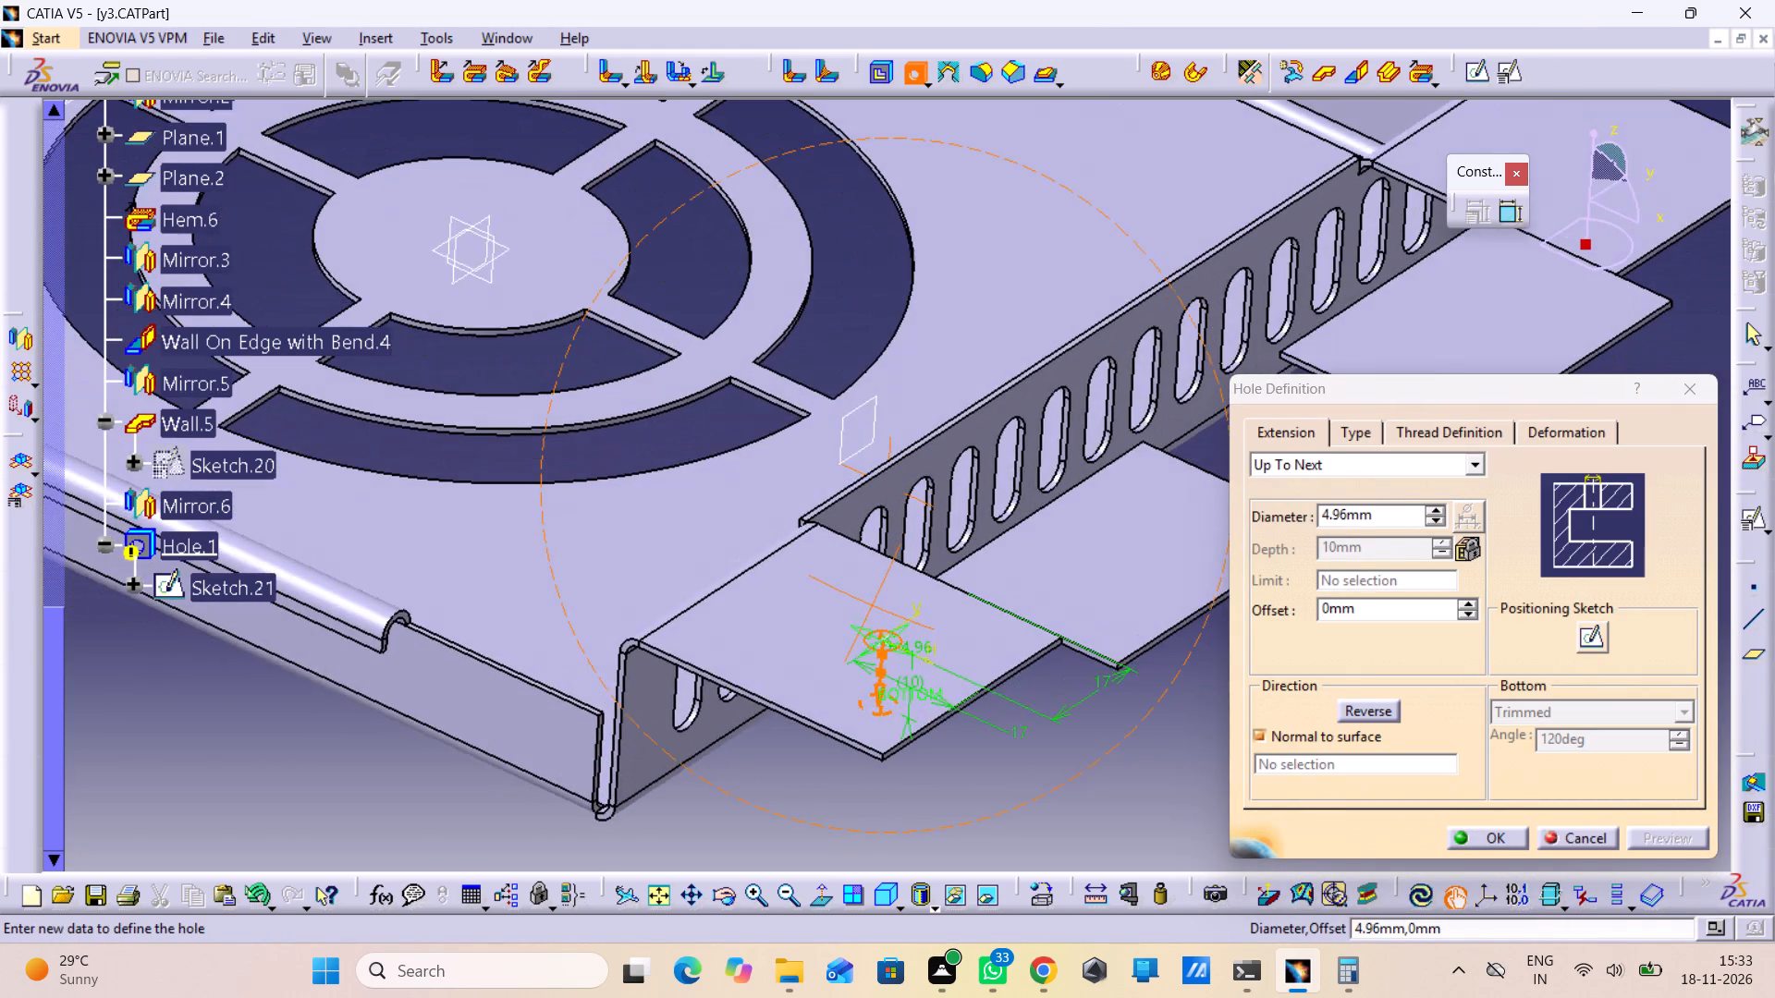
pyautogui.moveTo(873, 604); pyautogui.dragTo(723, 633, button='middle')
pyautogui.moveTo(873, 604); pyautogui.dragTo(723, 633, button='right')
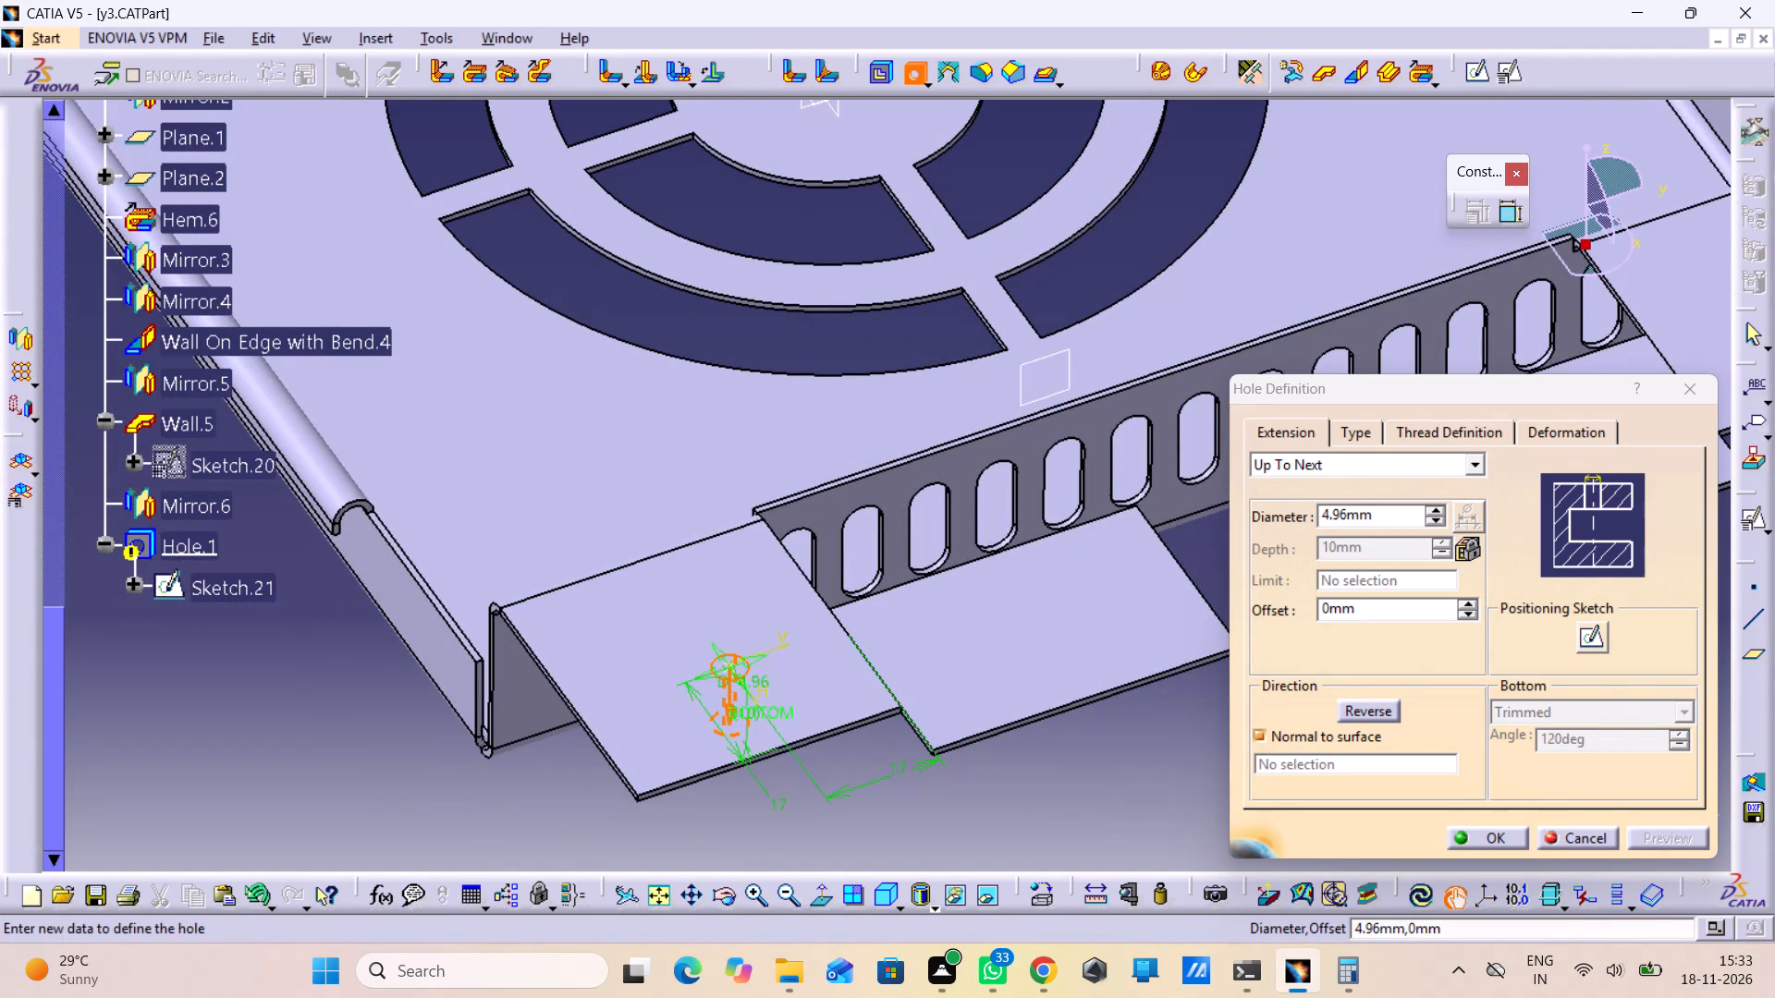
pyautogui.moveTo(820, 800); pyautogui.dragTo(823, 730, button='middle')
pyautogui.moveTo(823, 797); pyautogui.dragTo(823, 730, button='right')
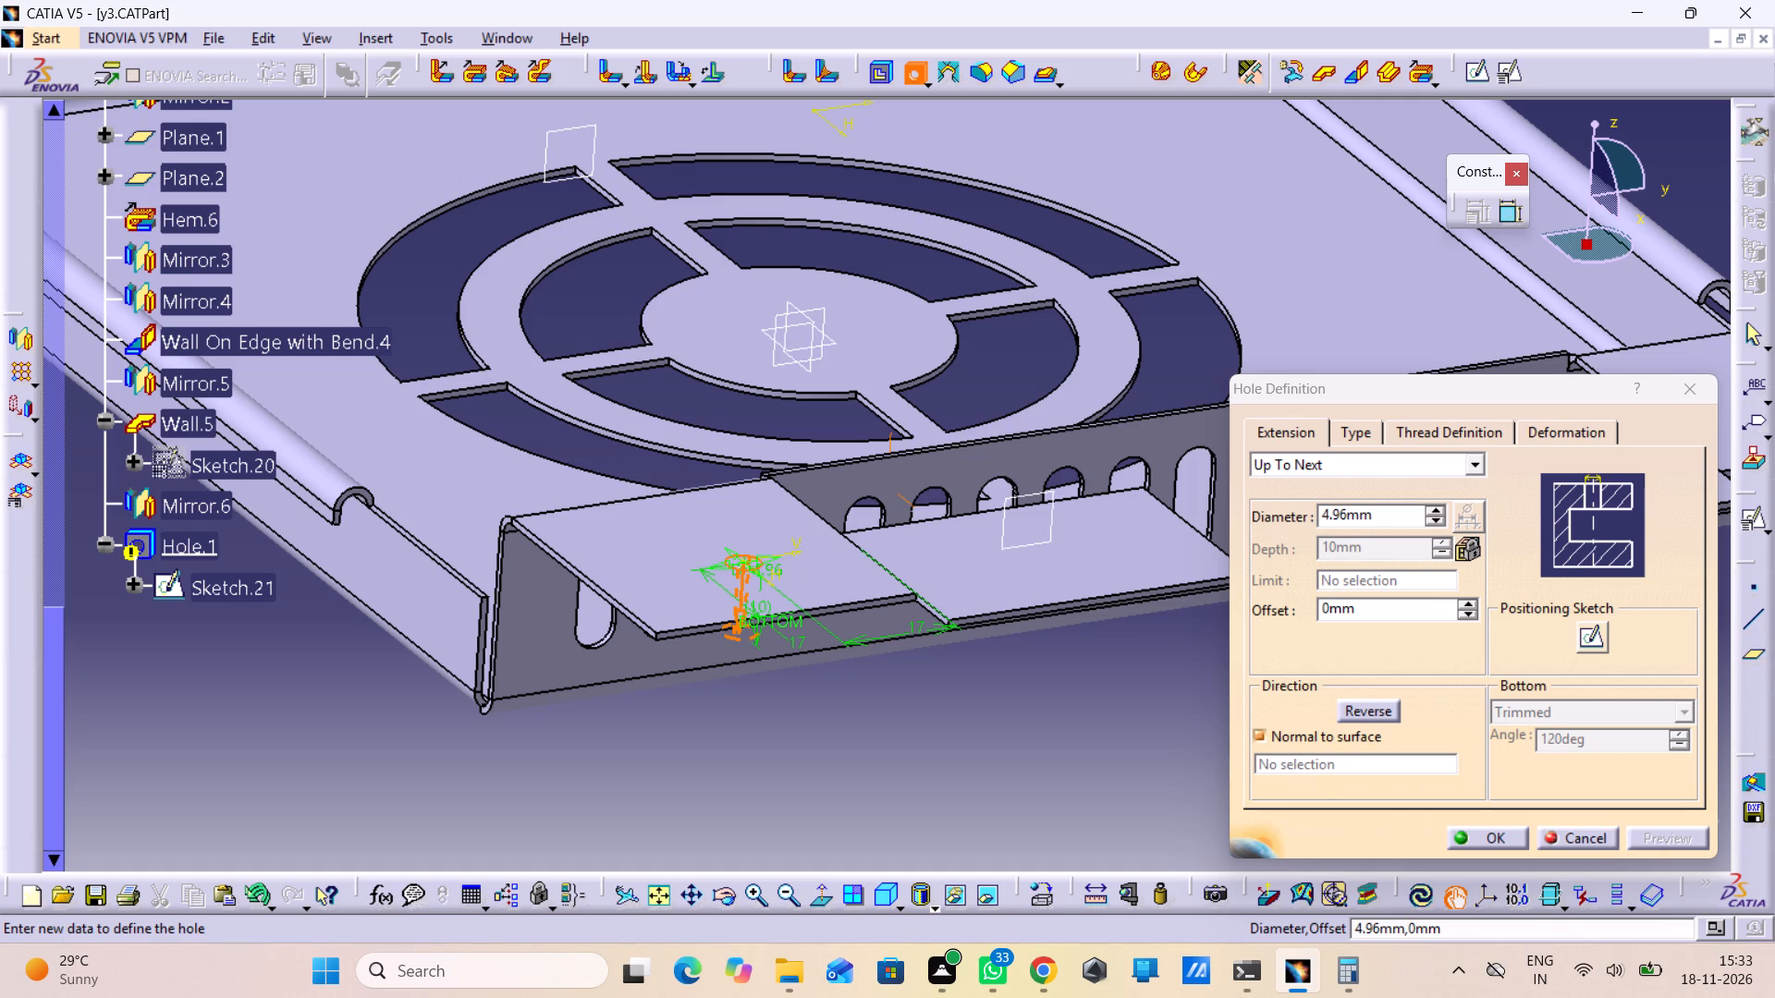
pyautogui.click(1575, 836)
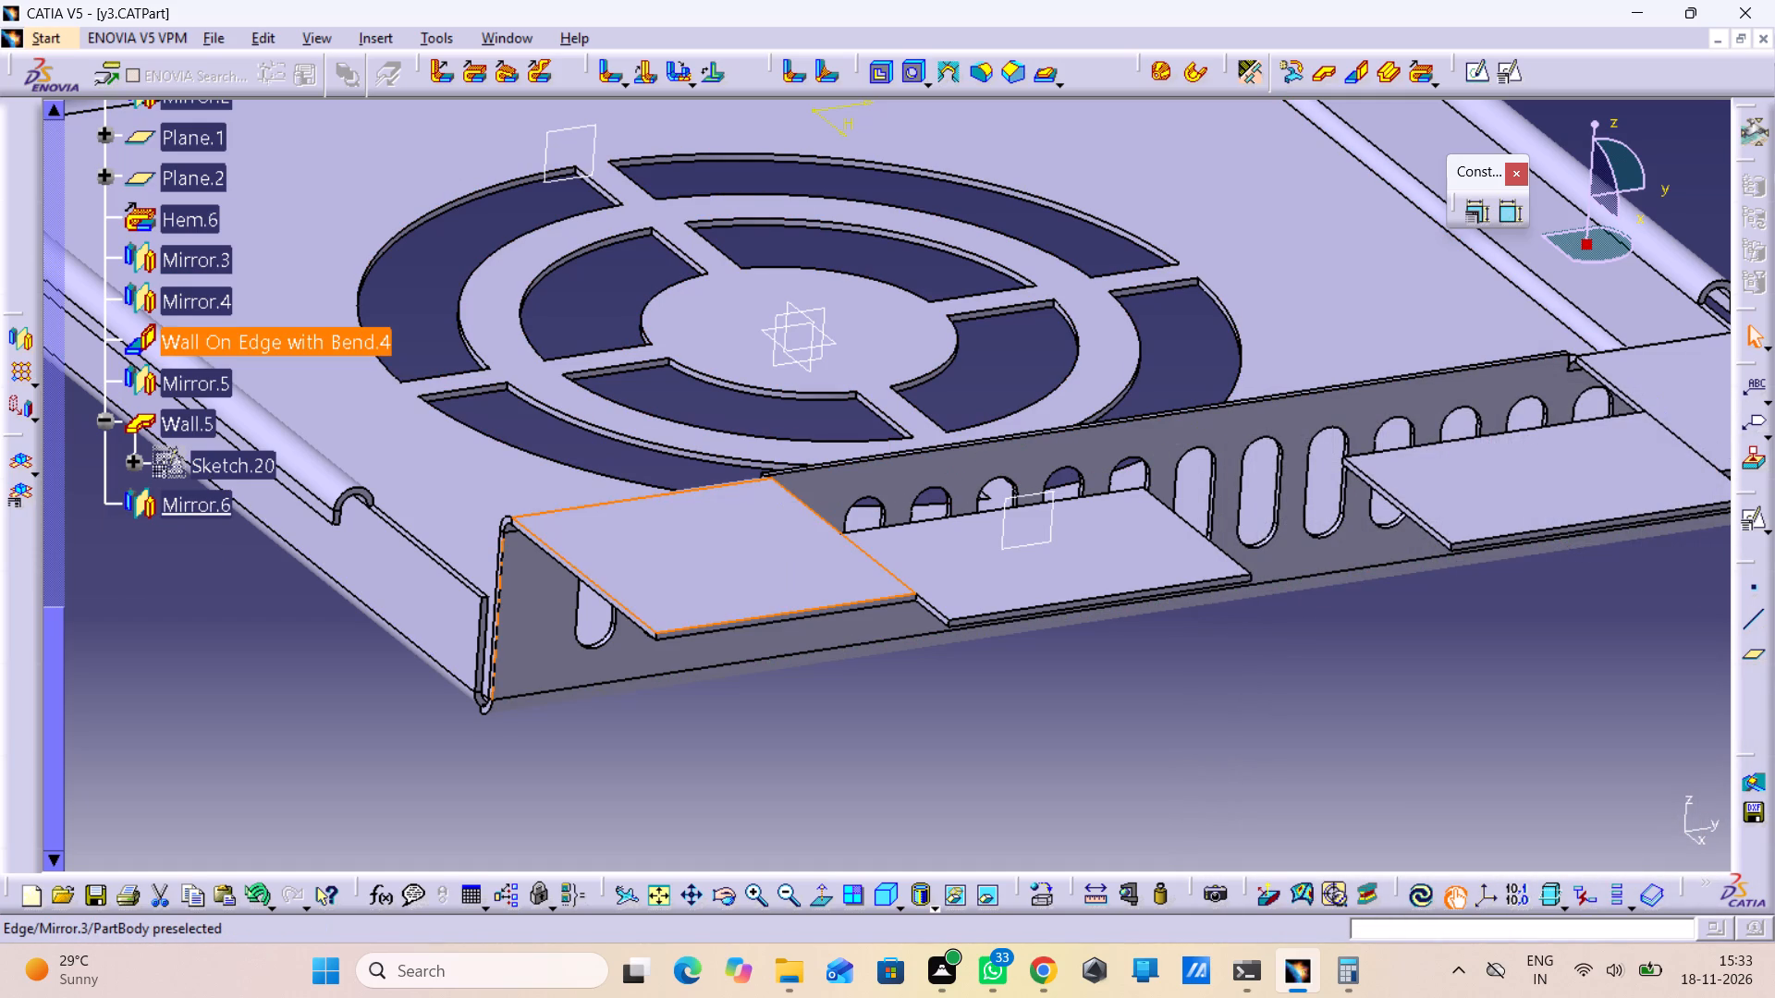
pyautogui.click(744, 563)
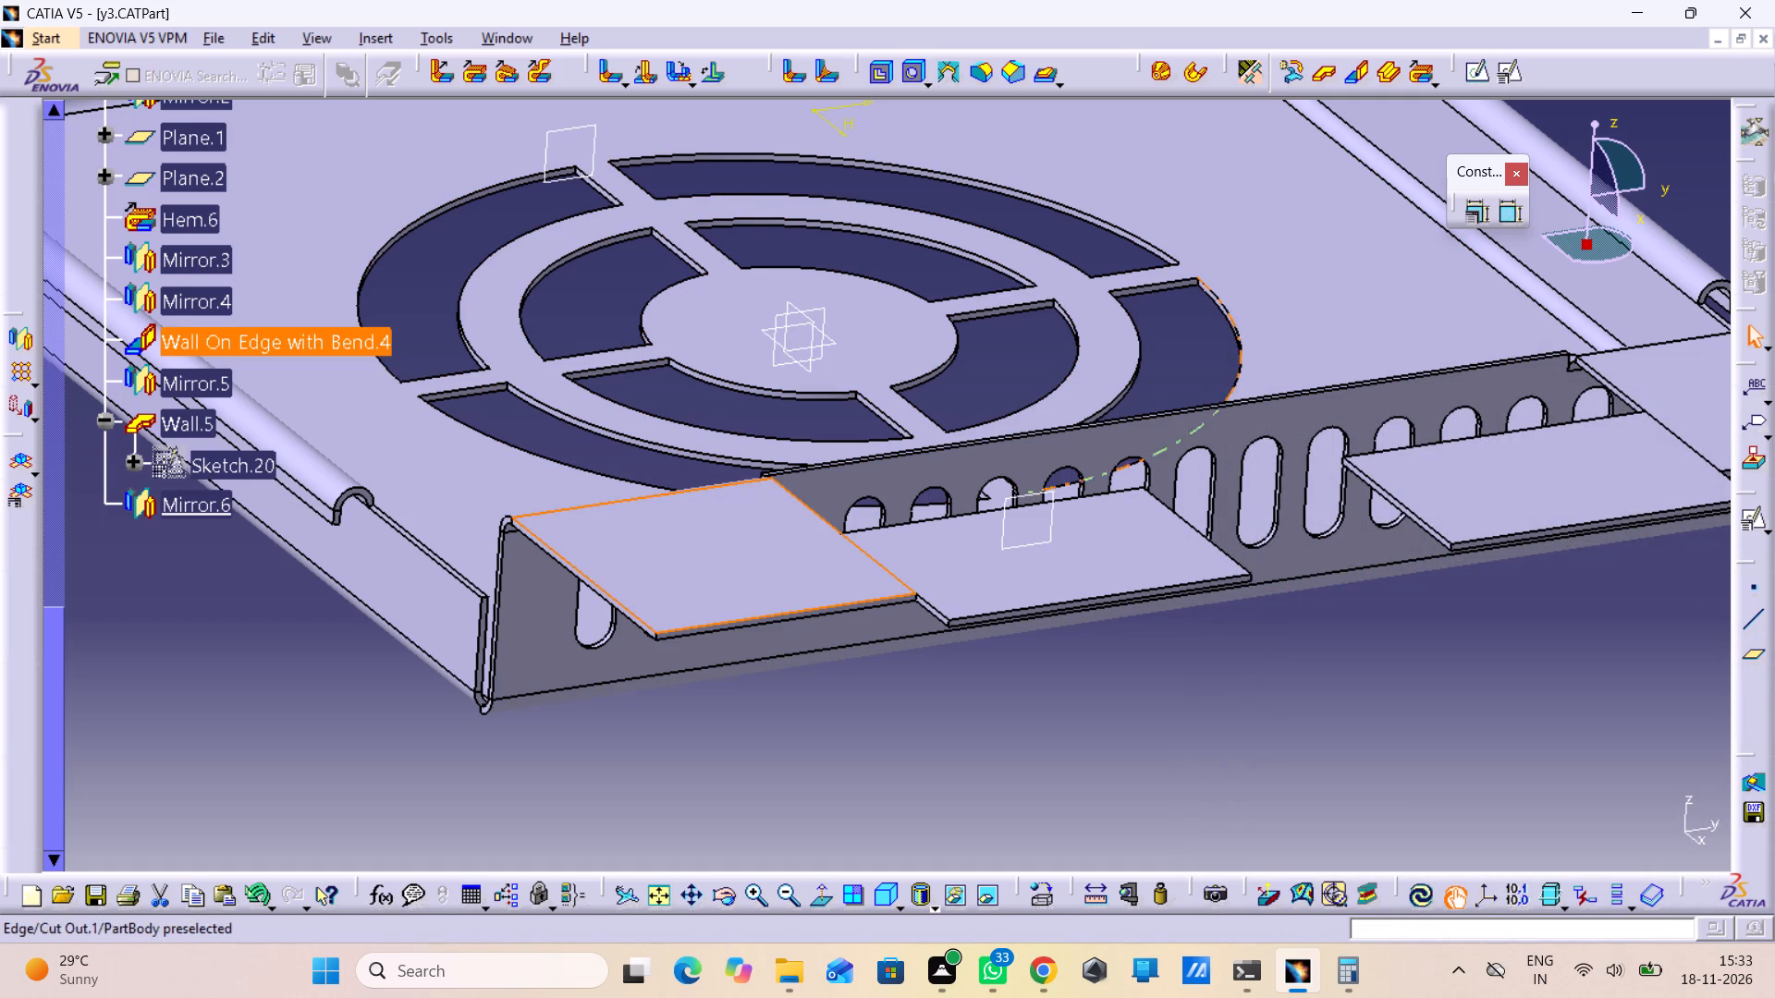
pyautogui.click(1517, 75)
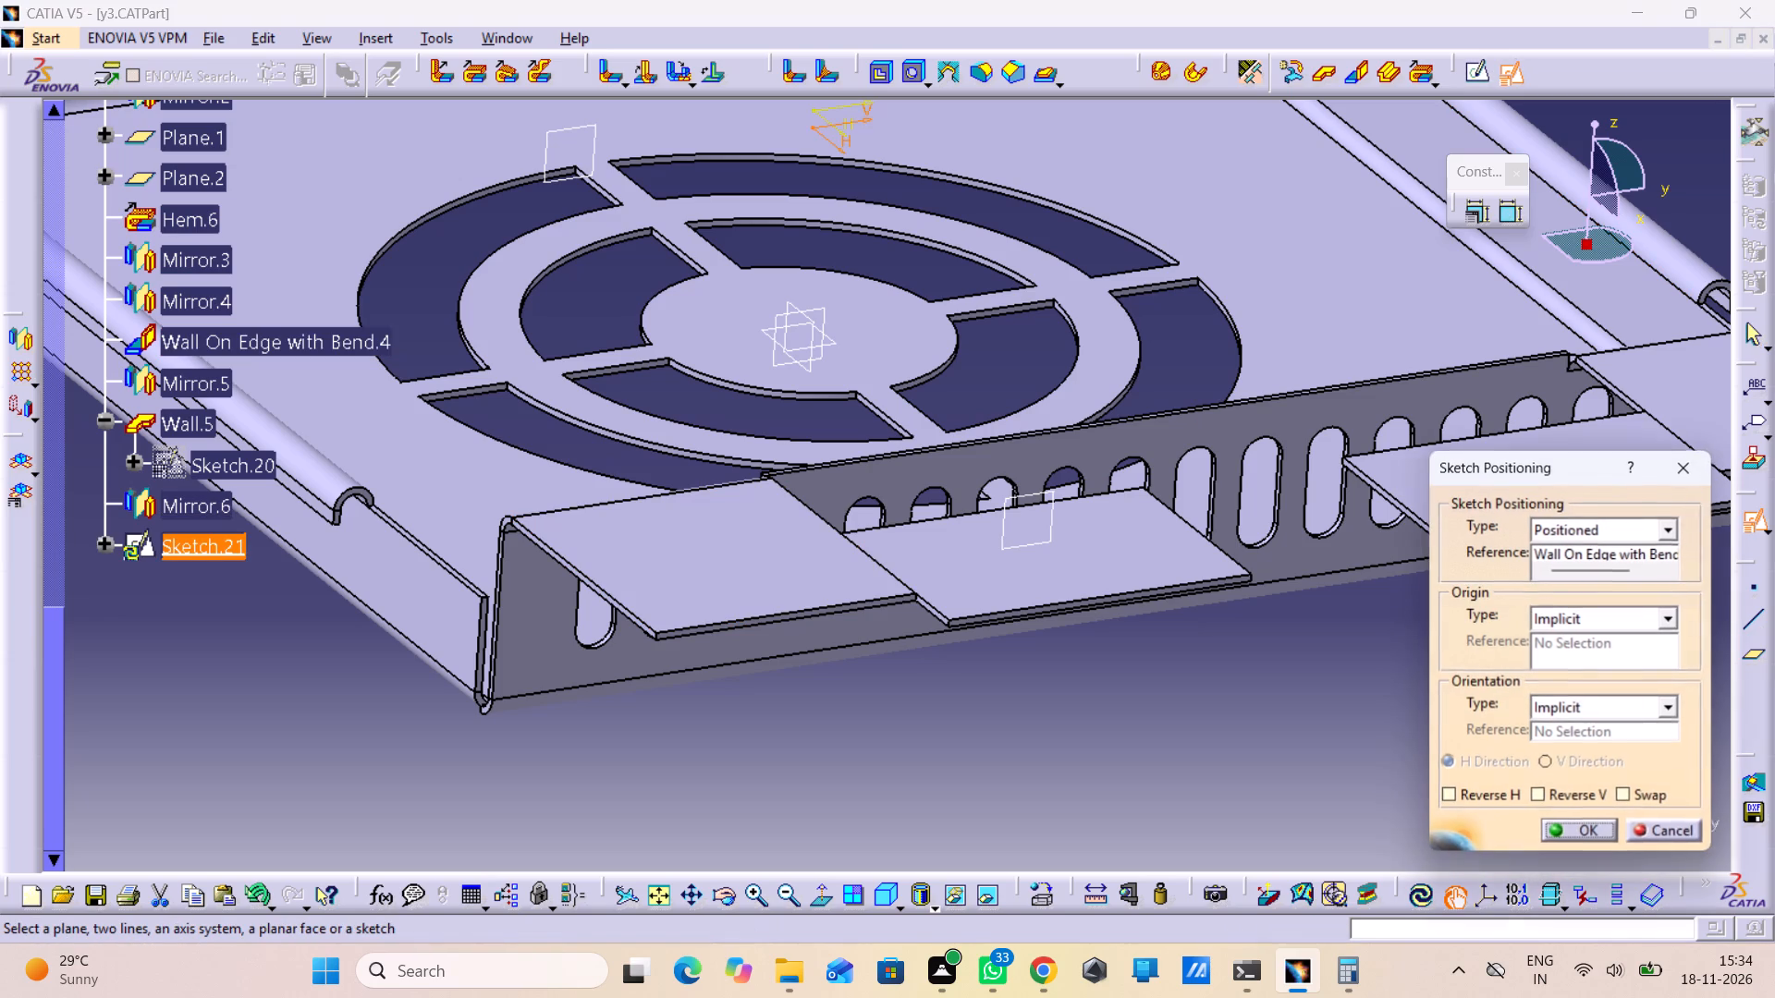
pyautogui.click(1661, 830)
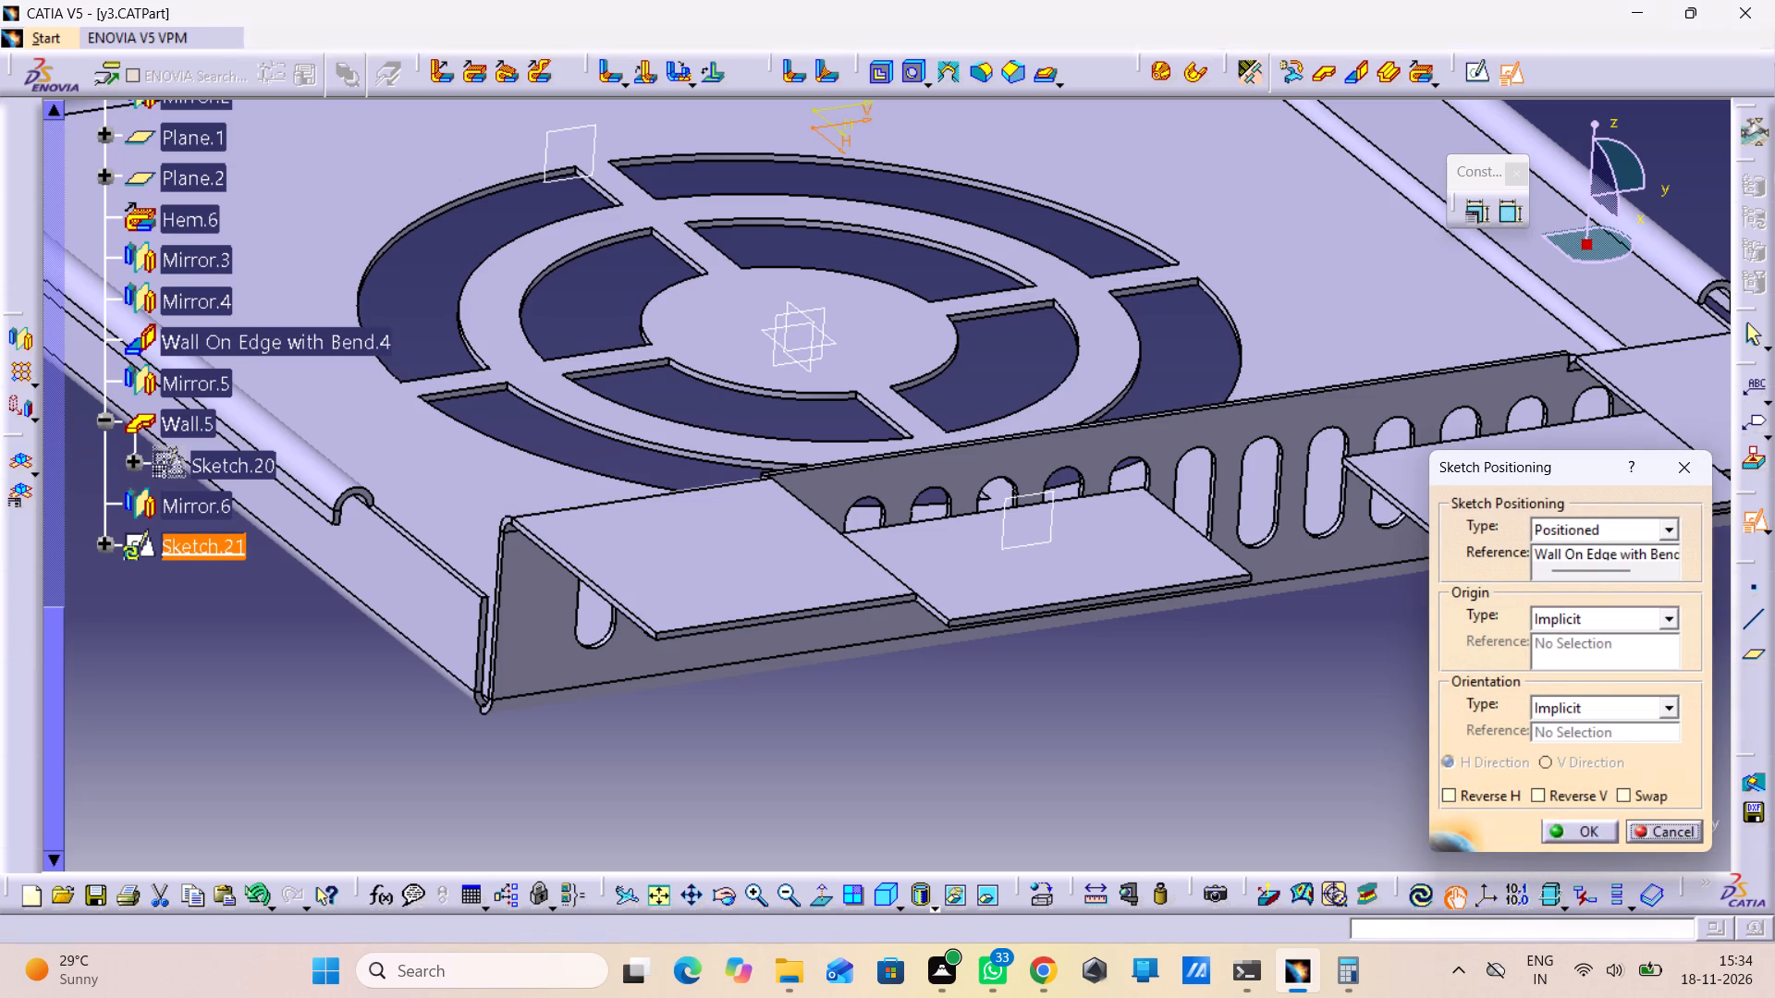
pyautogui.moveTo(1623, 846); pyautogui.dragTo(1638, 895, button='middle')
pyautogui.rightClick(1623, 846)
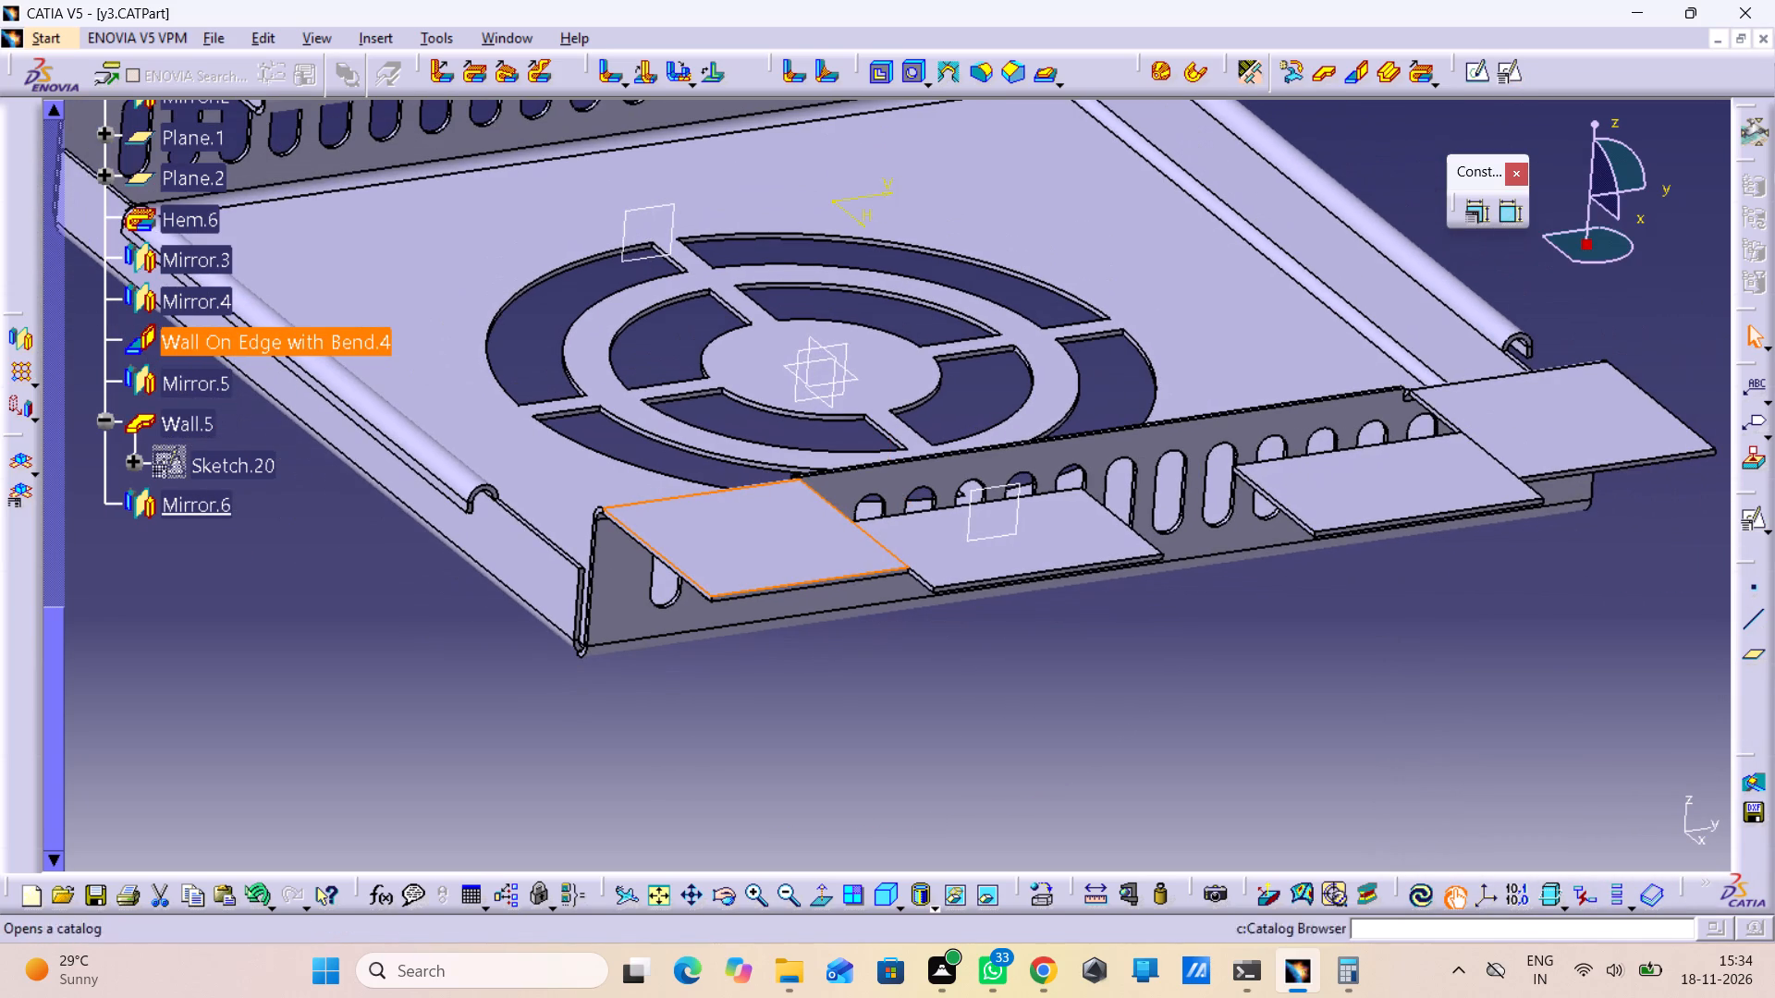
# Undo the mirror of the rectangular wall beside the corner tab, keeping the original wall.
pyautogui.hotkey('ctrl', 'z')
pyautogui.hotkey('ctrl', 'z')
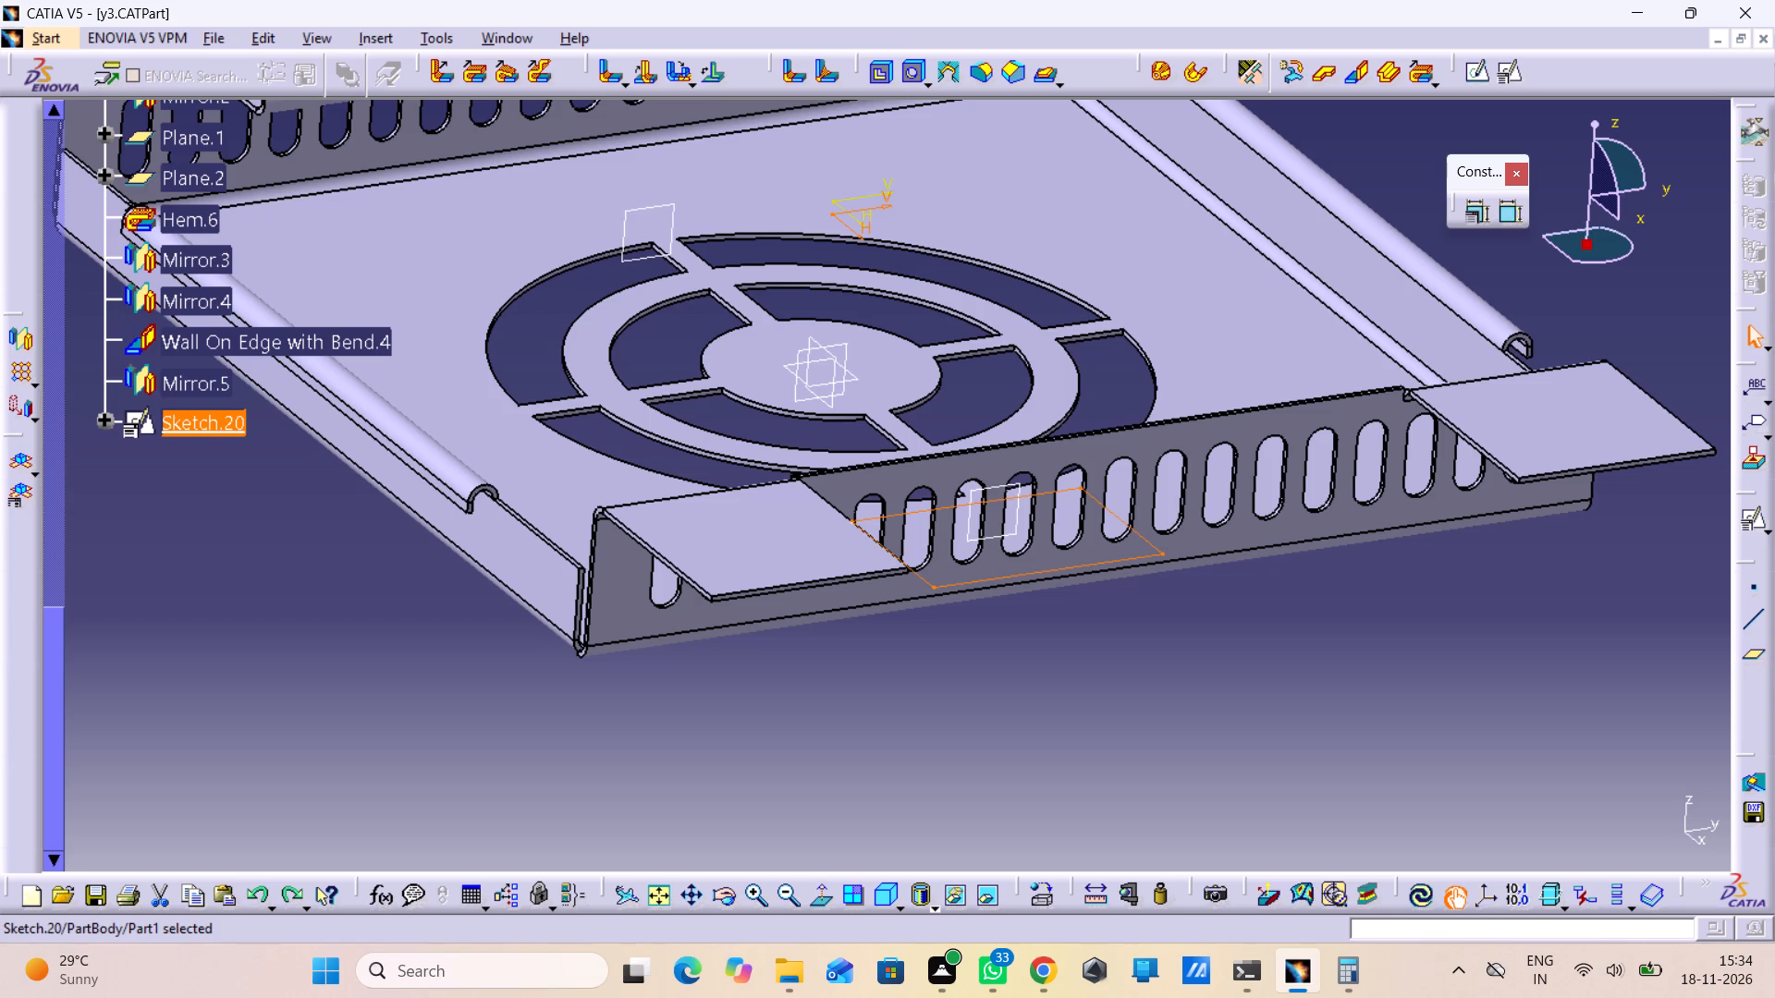
pyautogui.hotkey('ctrl', 'y')
pyautogui.click(1287, 737)
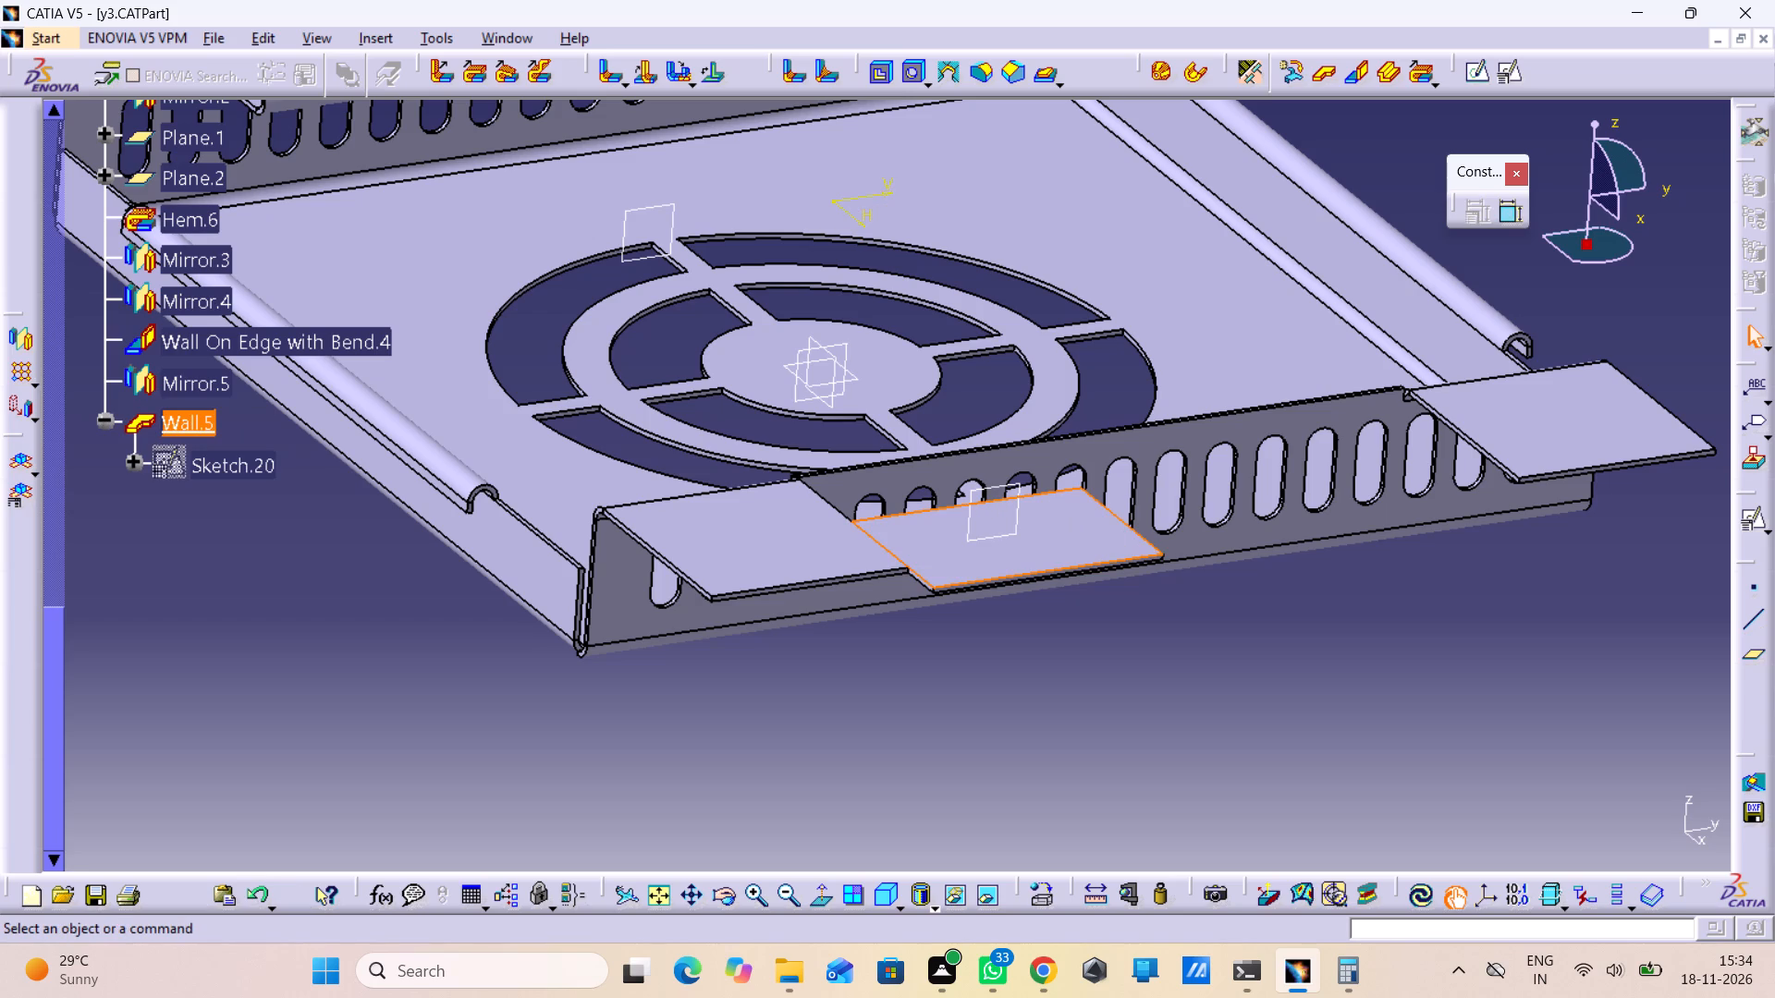
# Start a positioned sketch on the corner tab's upper face and draw a circle about 13.7 mm in diameter inside the tab.
pyautogui.click(786, 552)
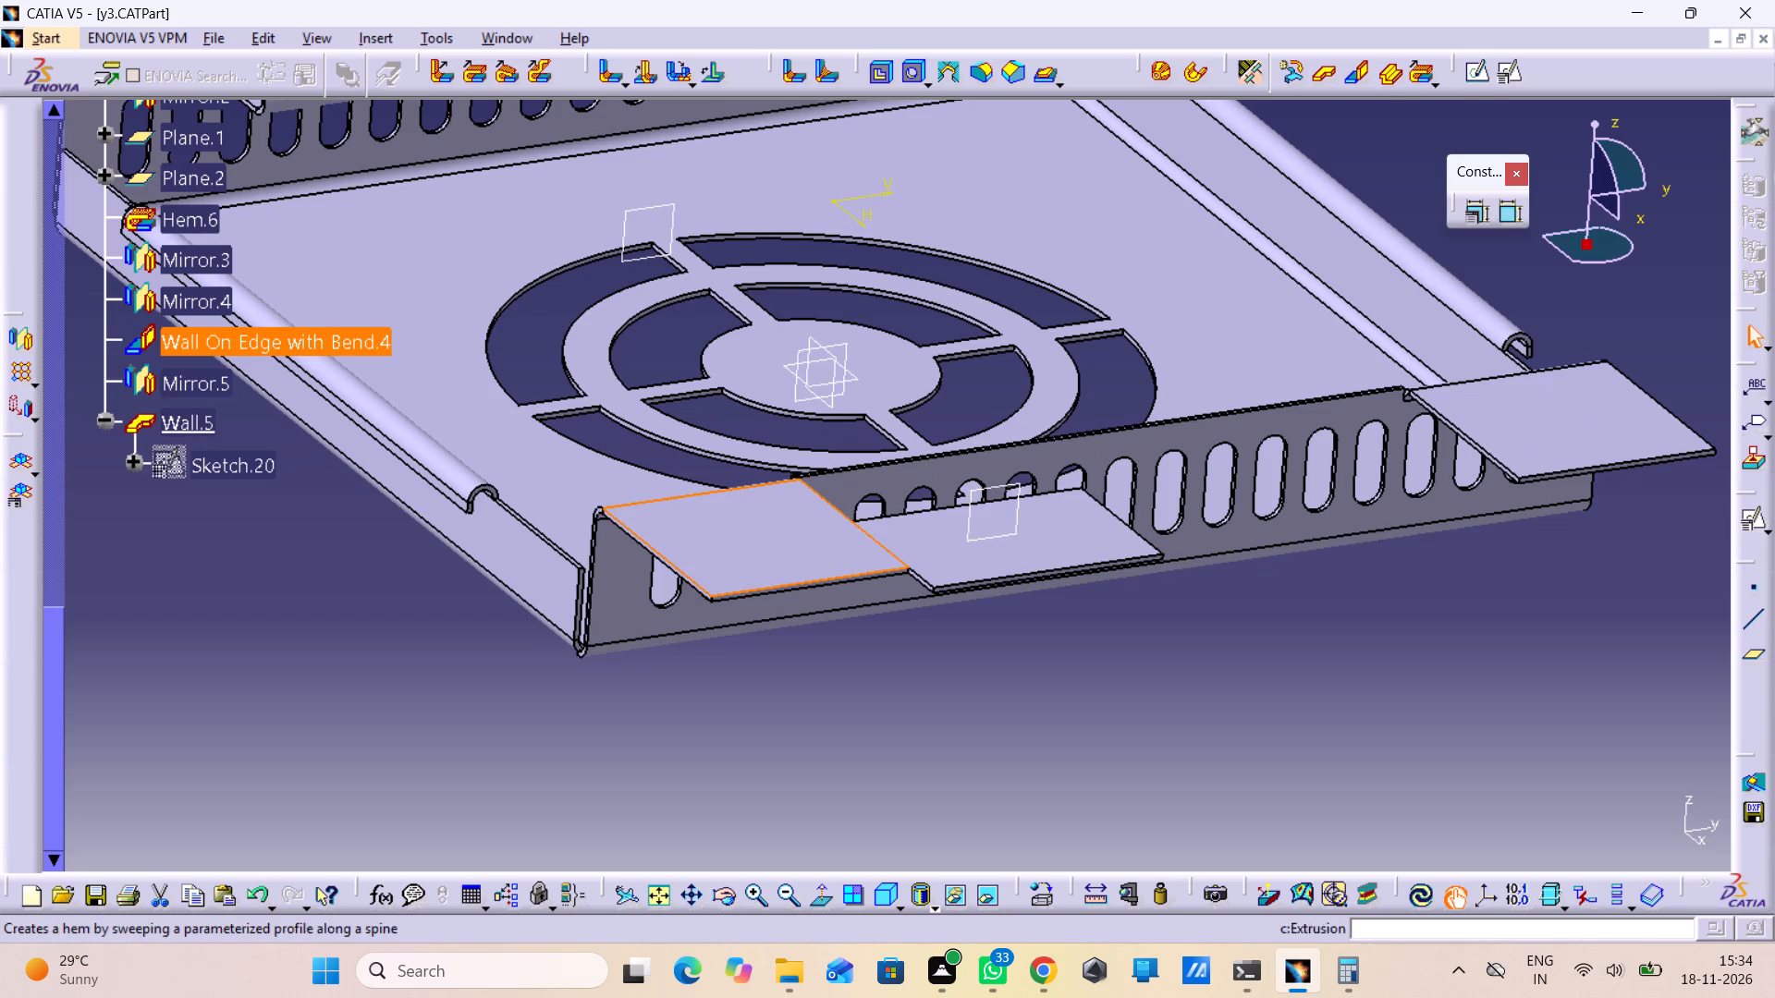
pyautogui.click(1513, 74)
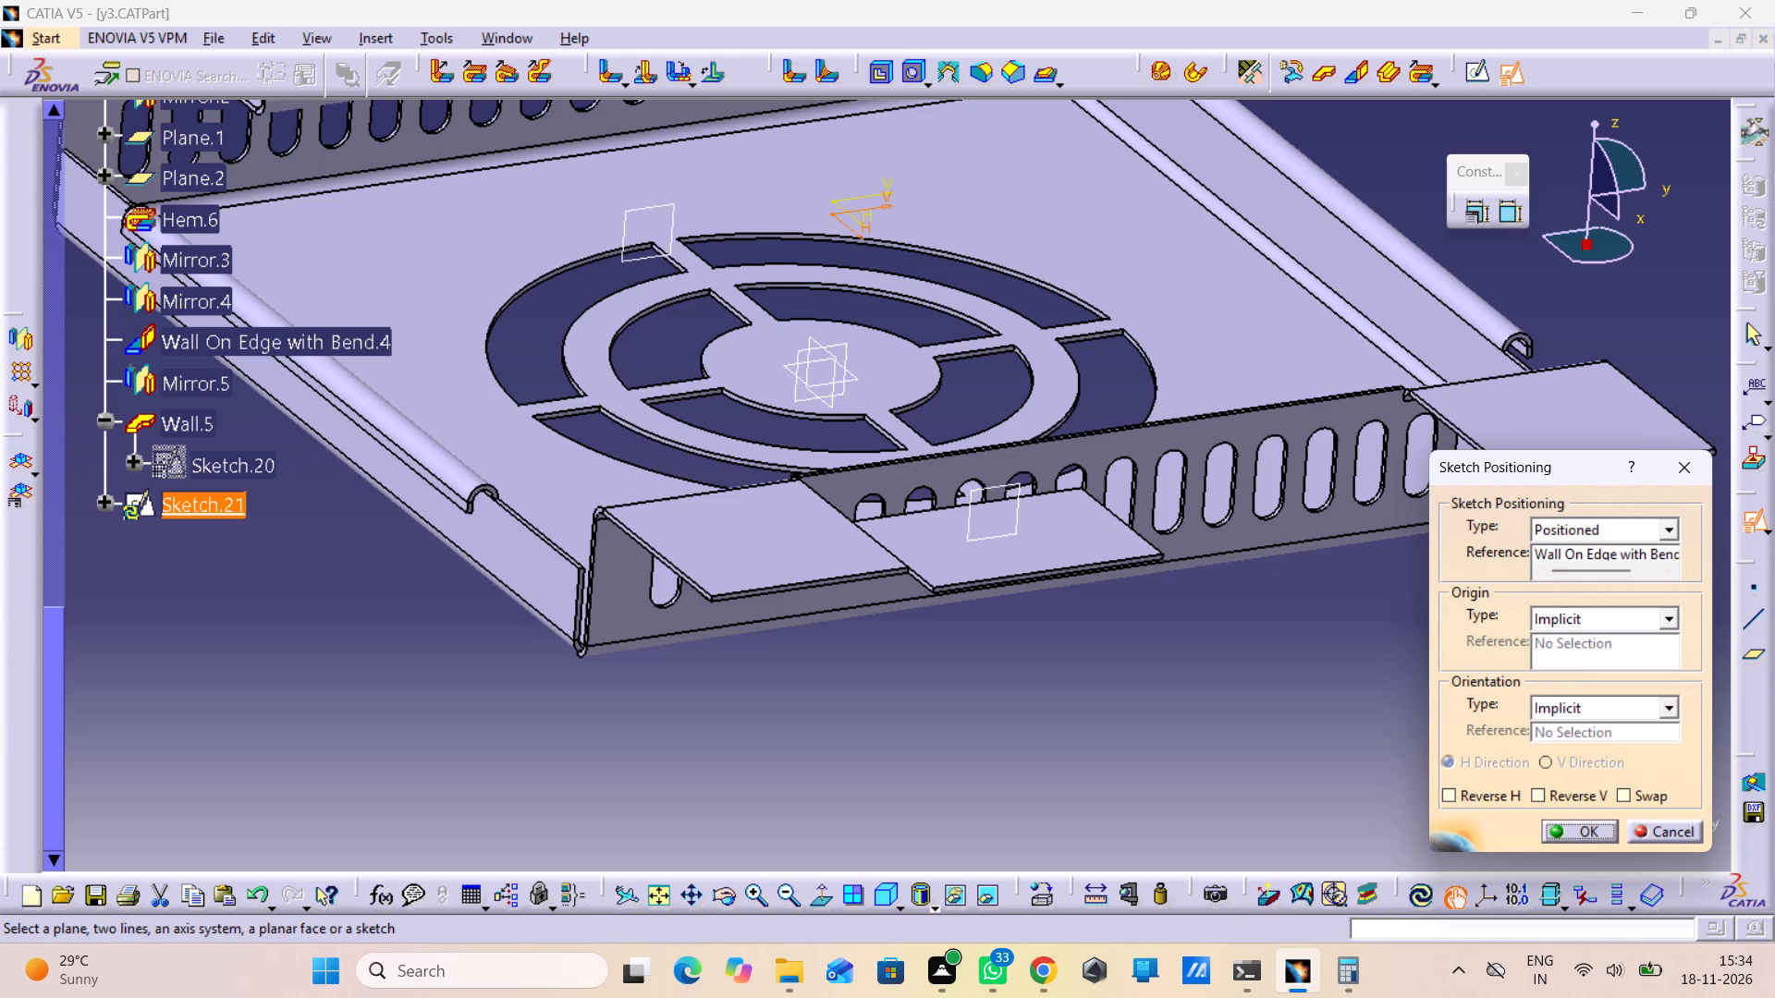
pyautogui.click(1573, 834)
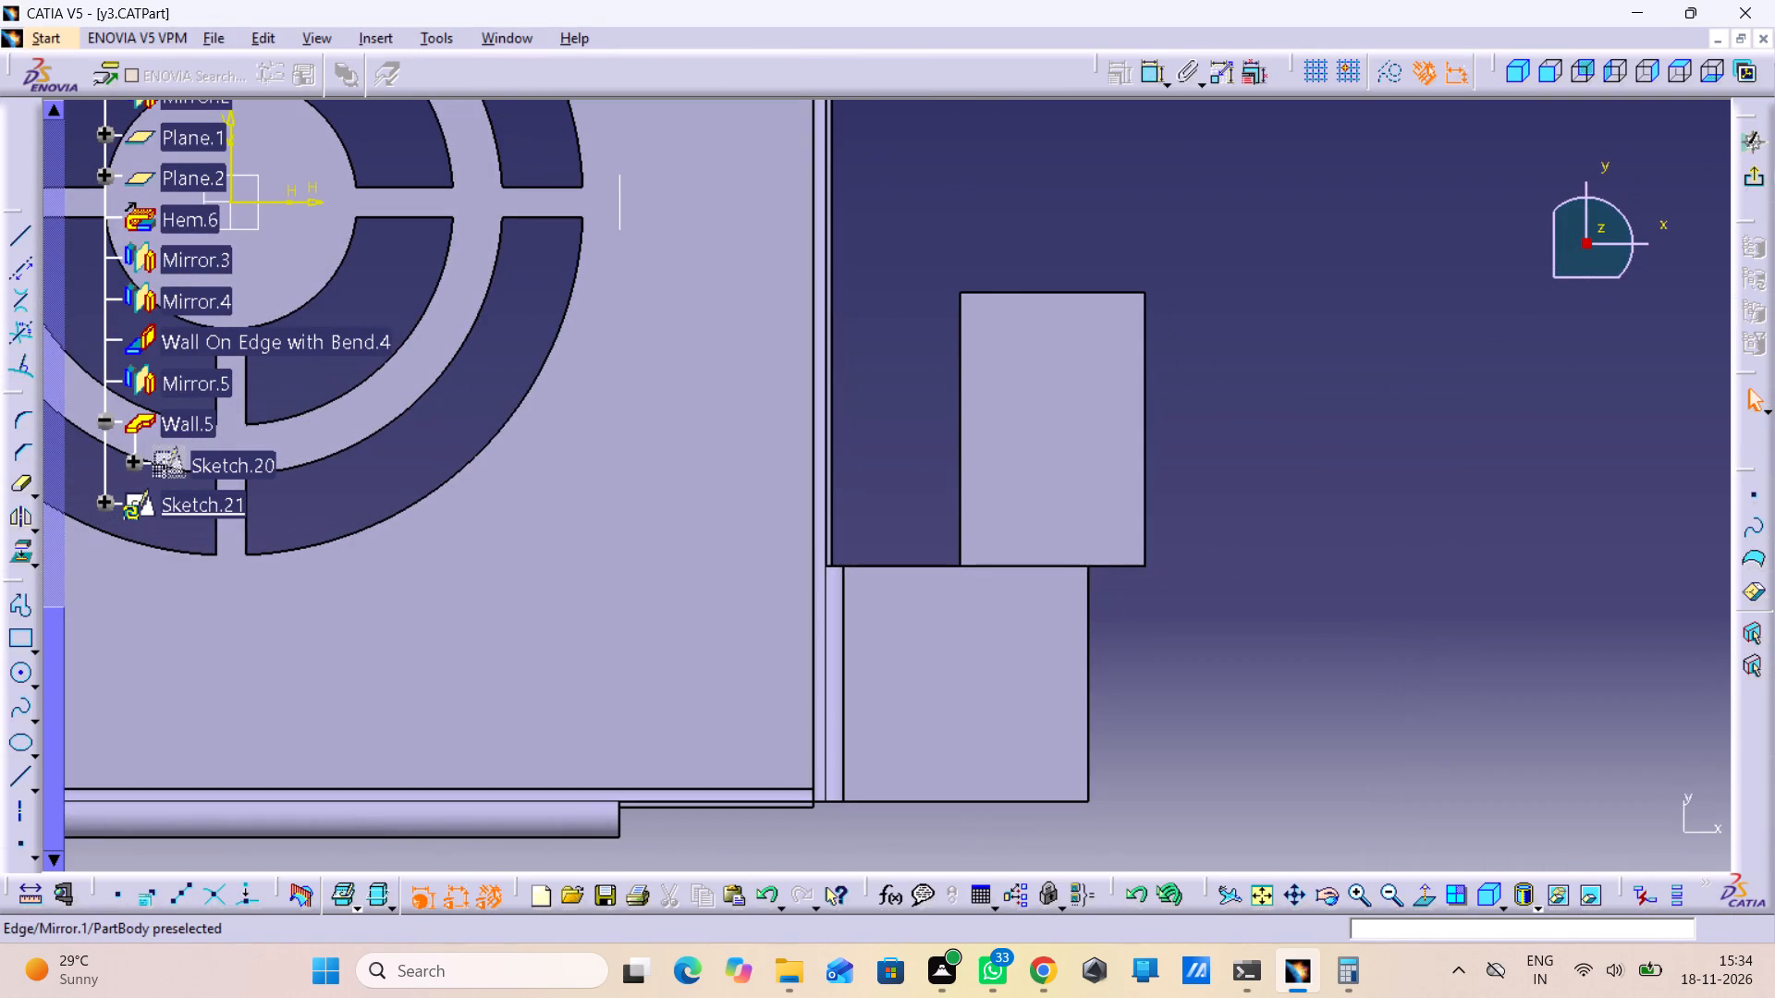
pyautogui.click(24, 669)
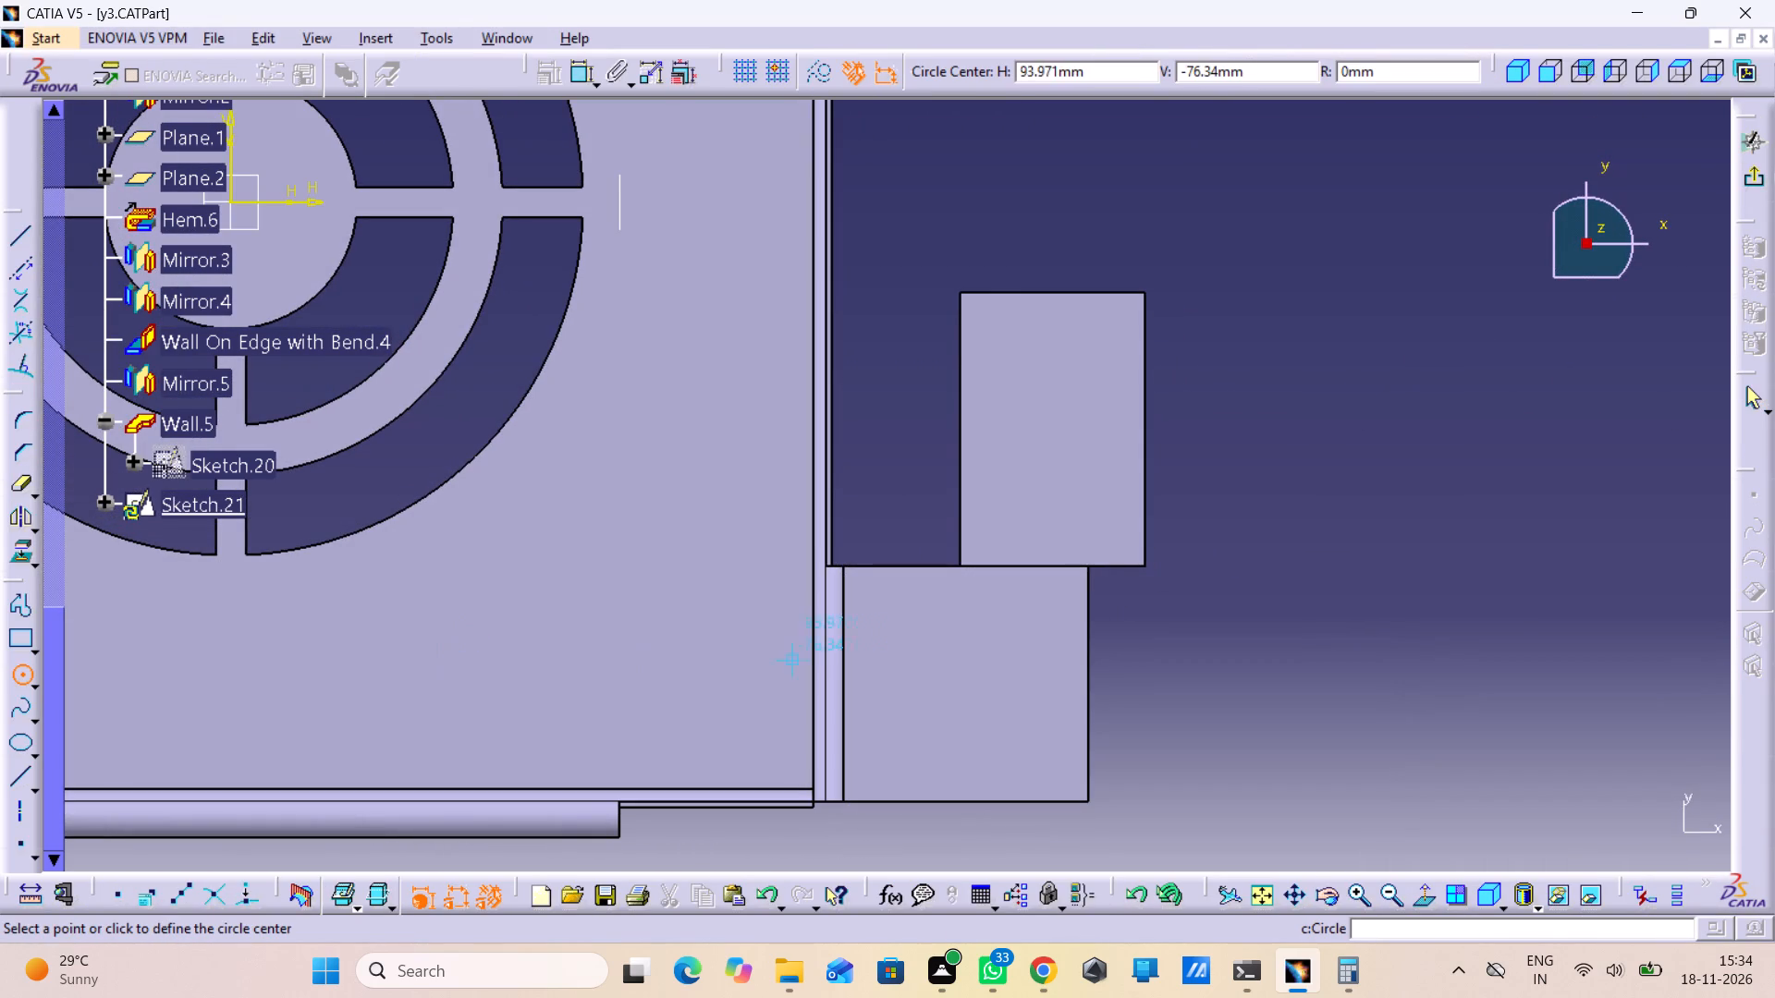
pyautogui.click(1004, 632)
pyautogui.click(1021, 672)
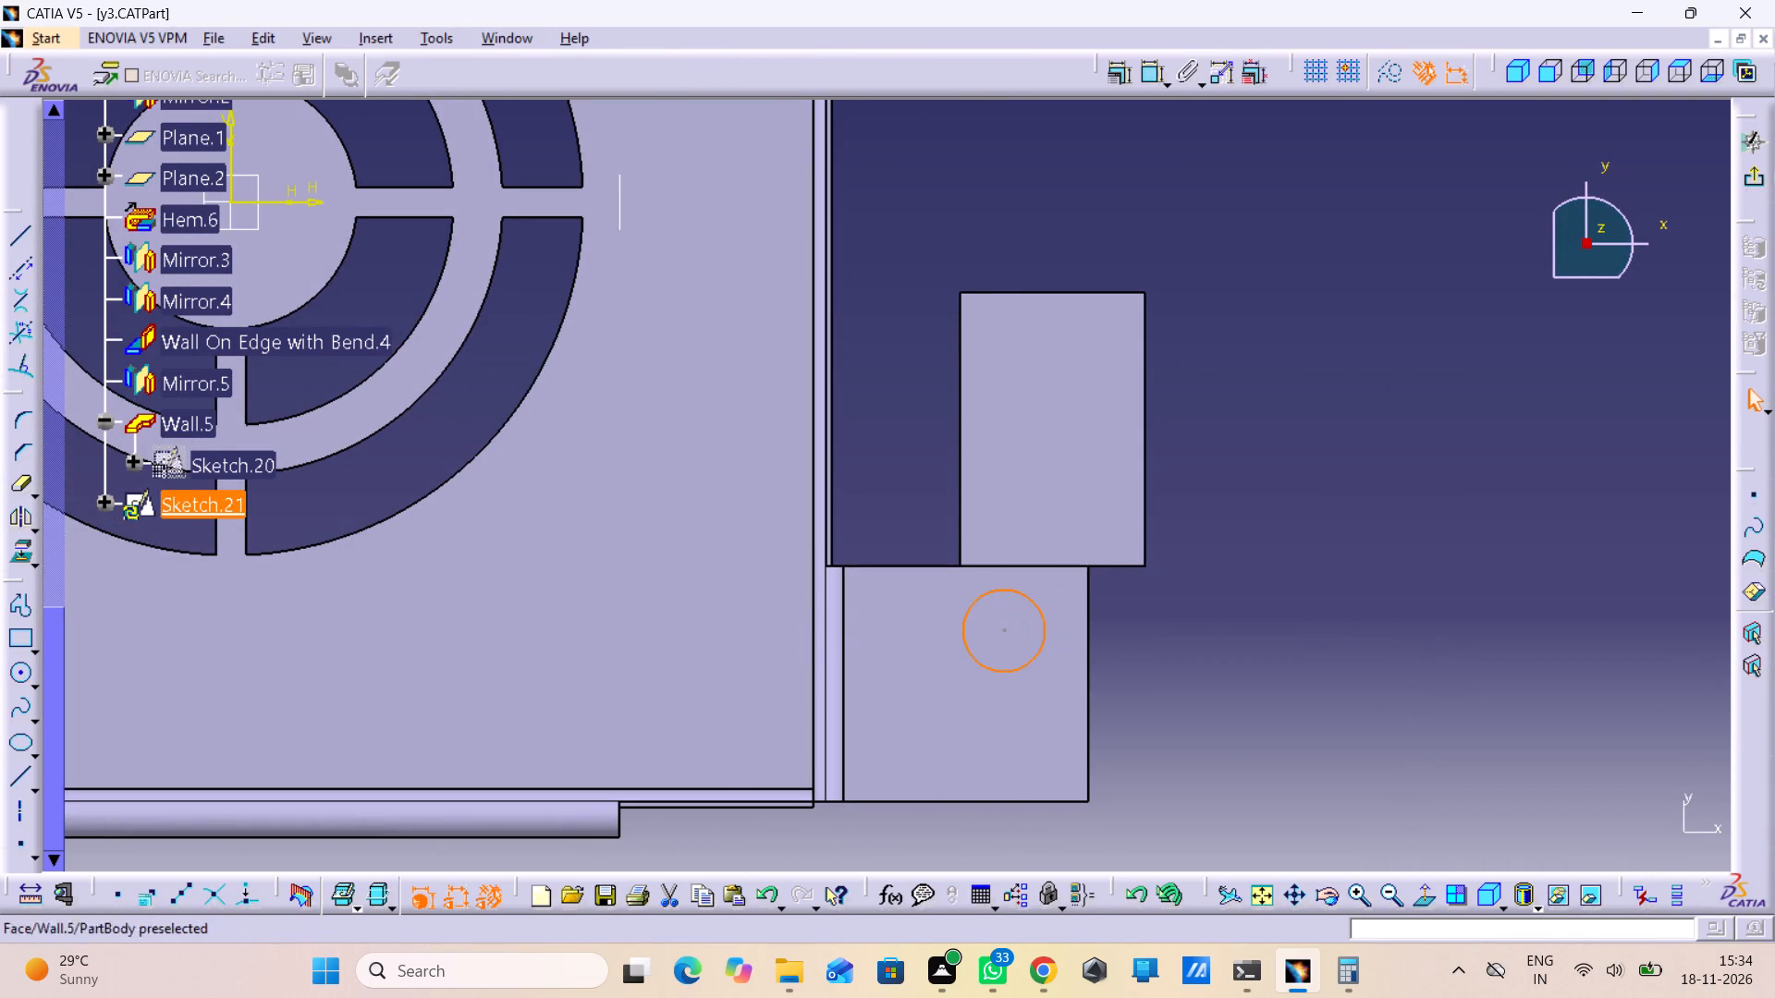
pyautogui.click(1408, 276)
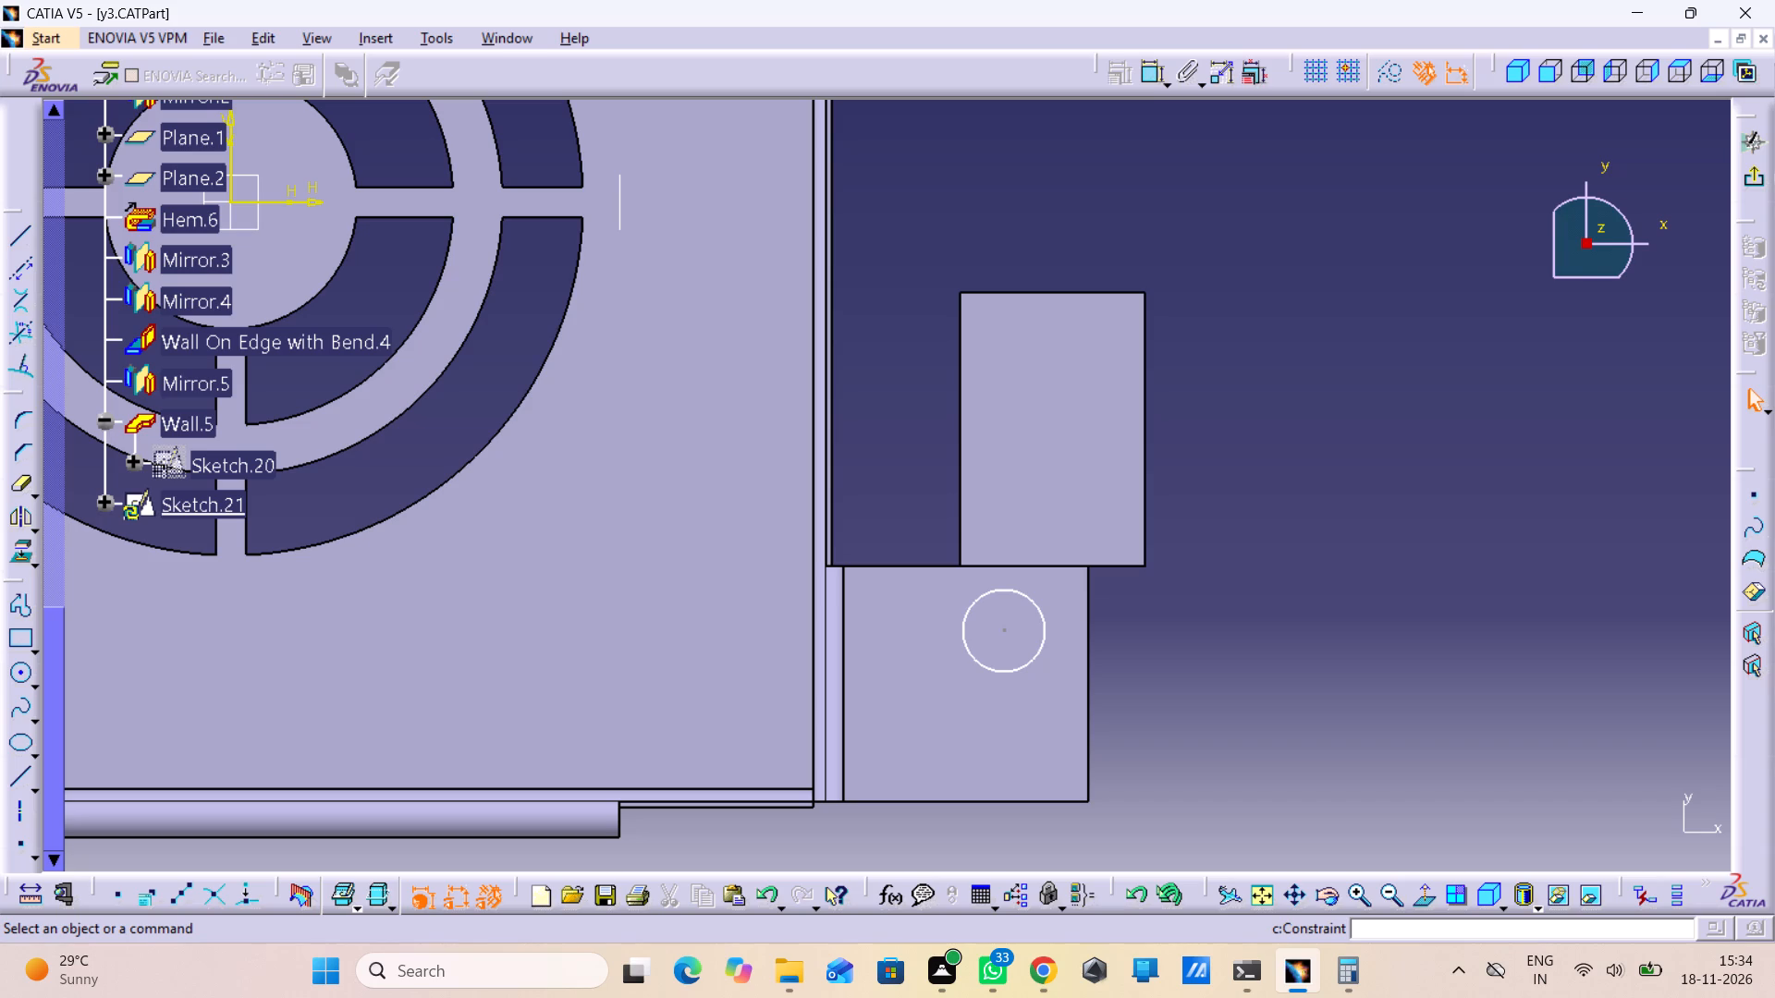
# Dimension the circle's diameter and set it to 4.96 mm.
pyautogui.doubleClick(1148, 68)
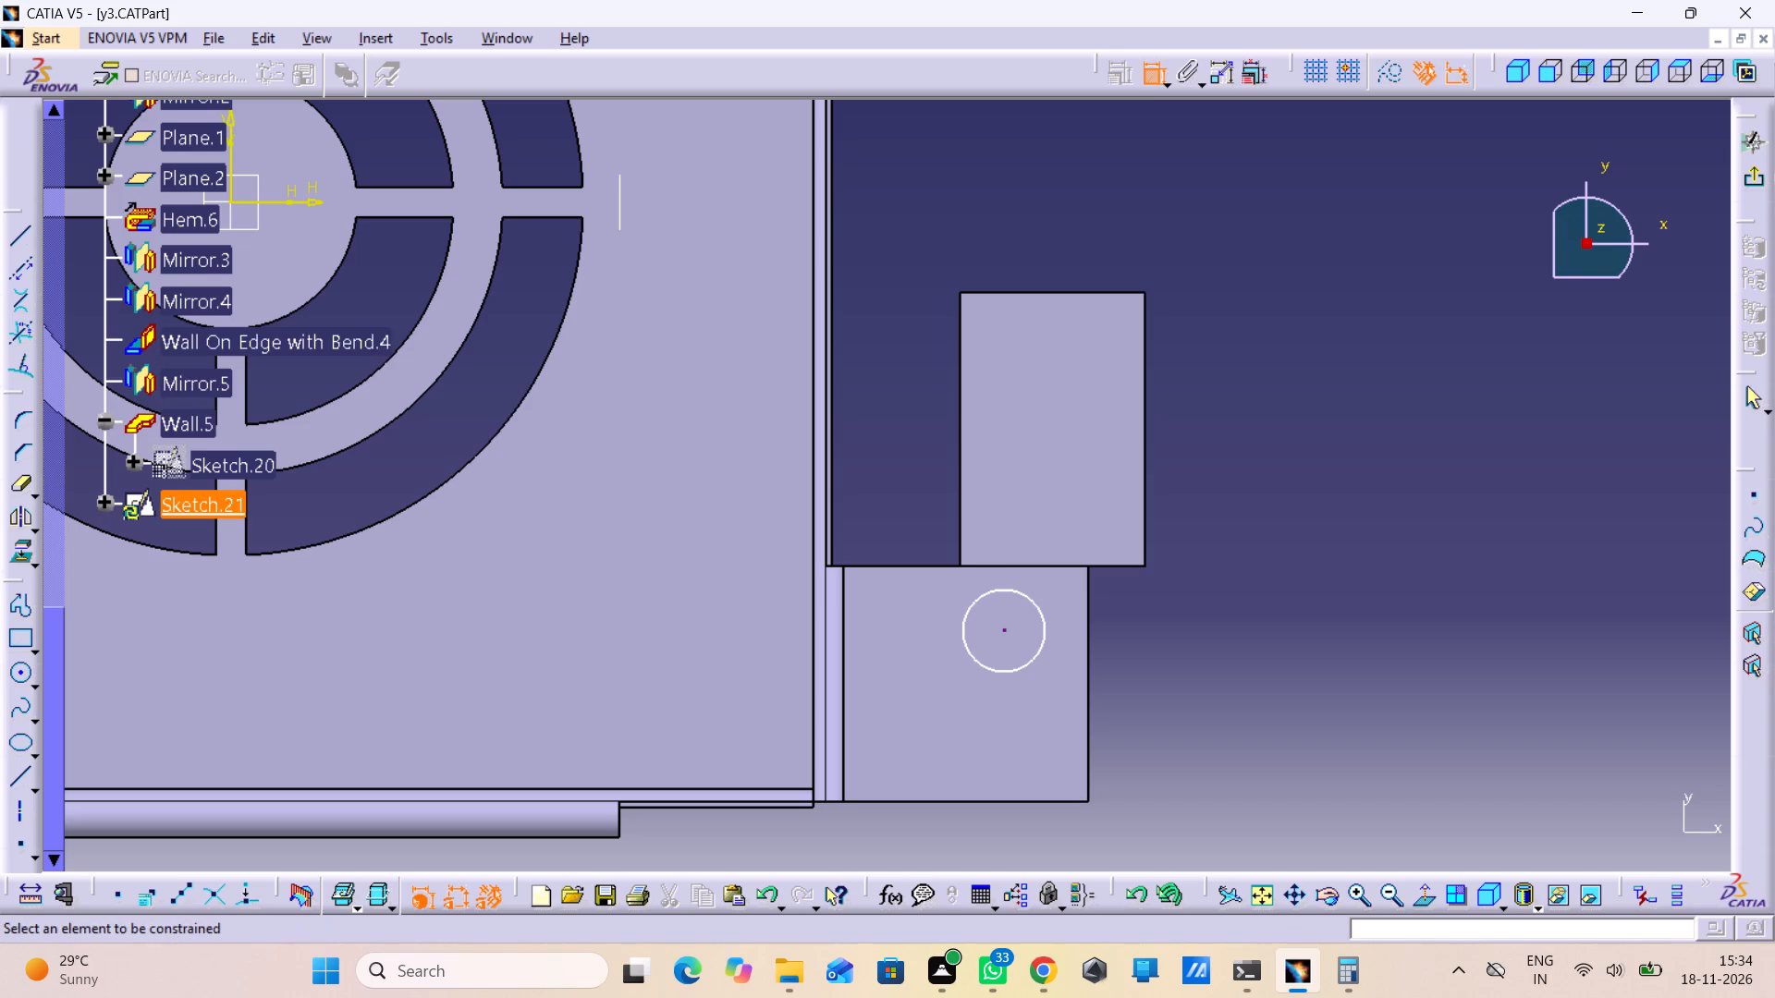
pyautogui.click(1036, 604)
pyautogui.click(1156, 631)
pyautogui.doubleClick(1152, 621)
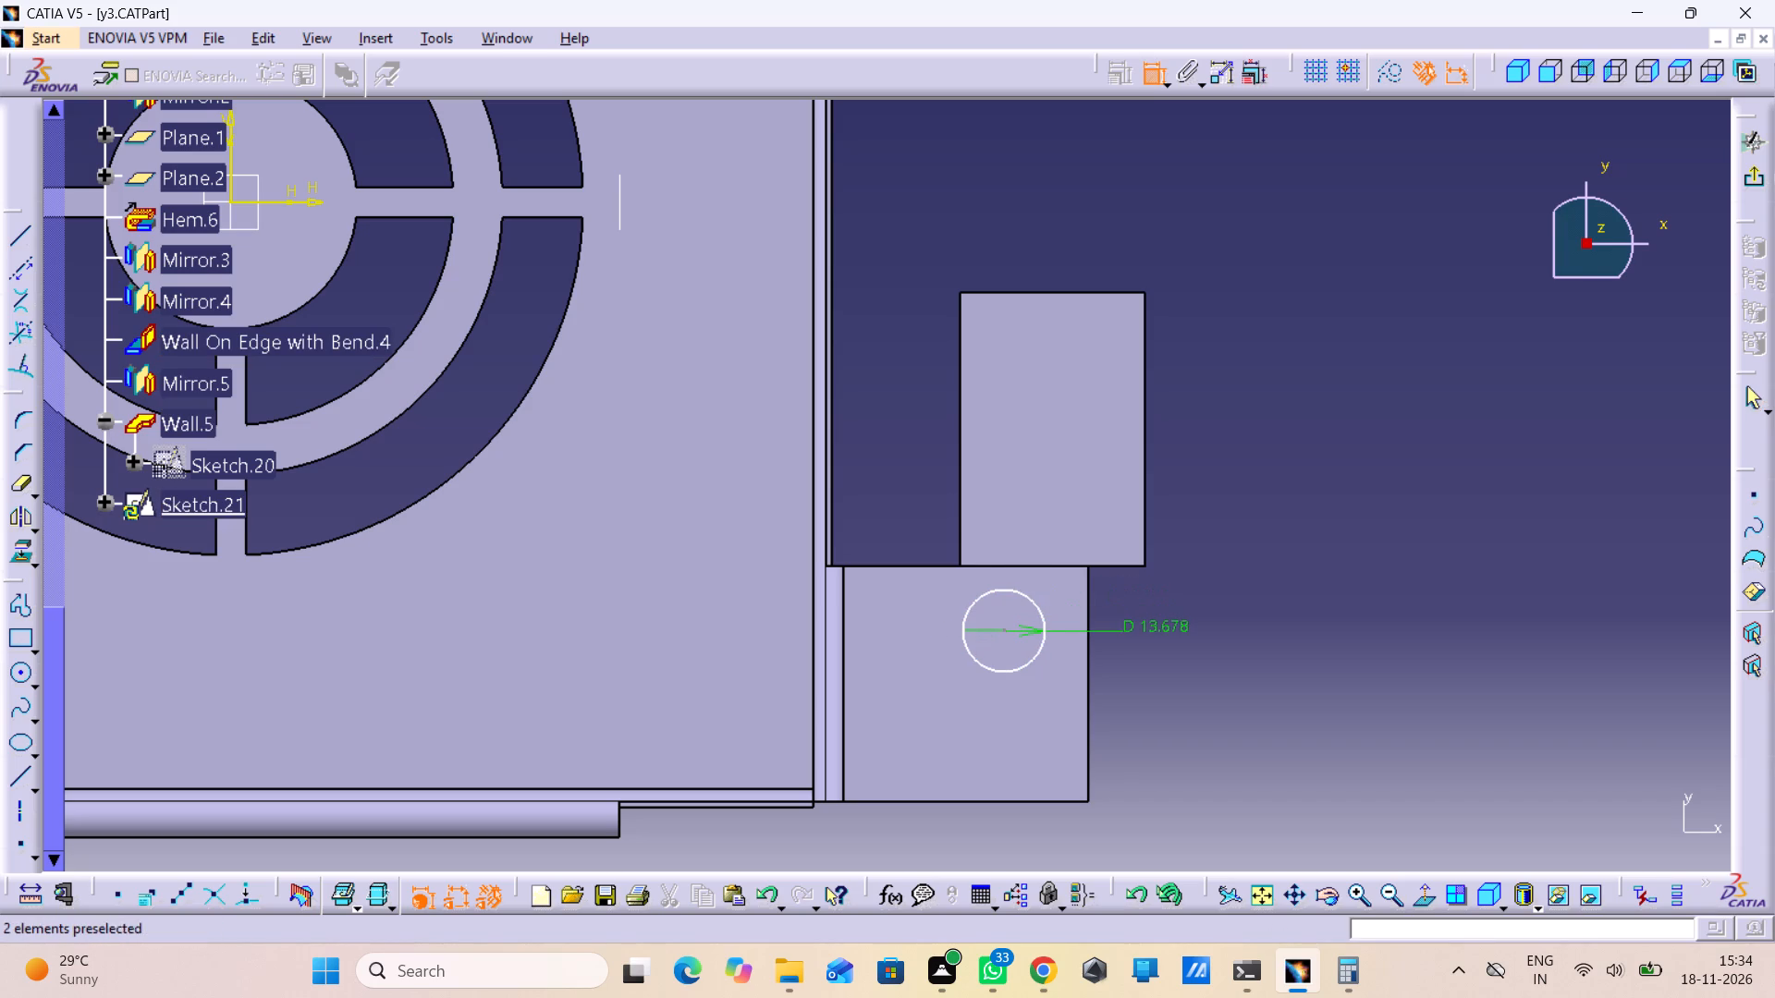
pyautogui.write('4.96')
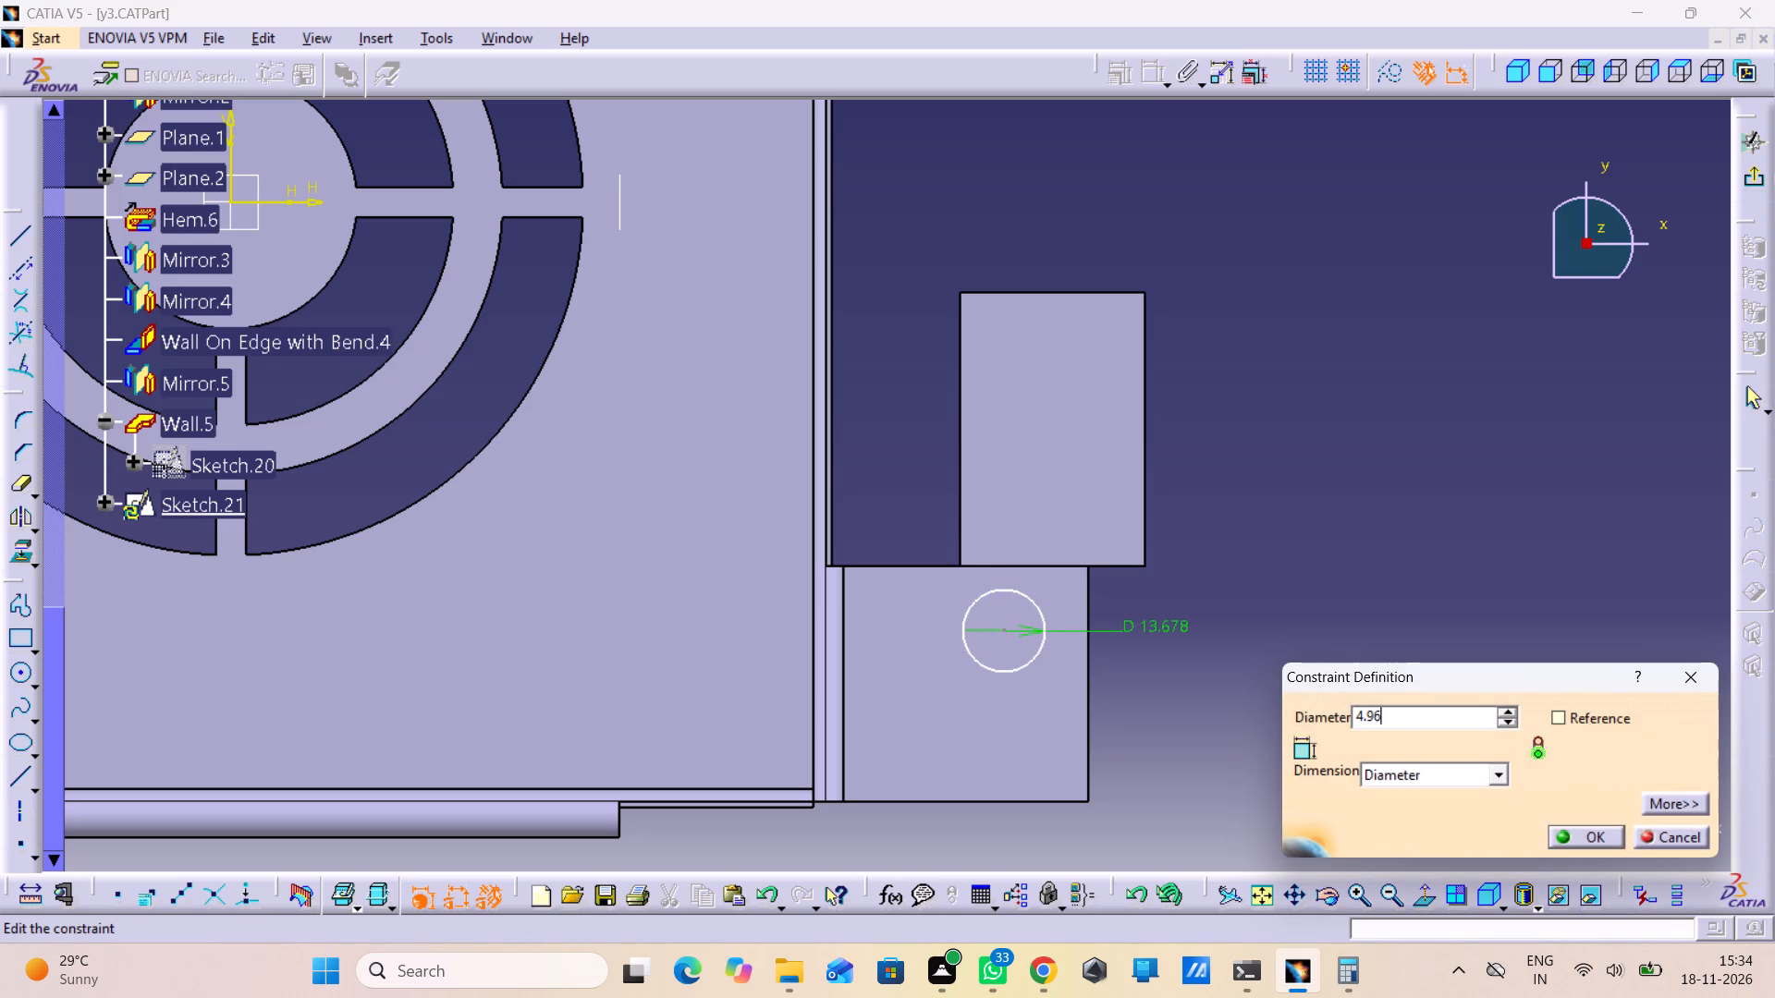
pyautogui.click(1596, 838)
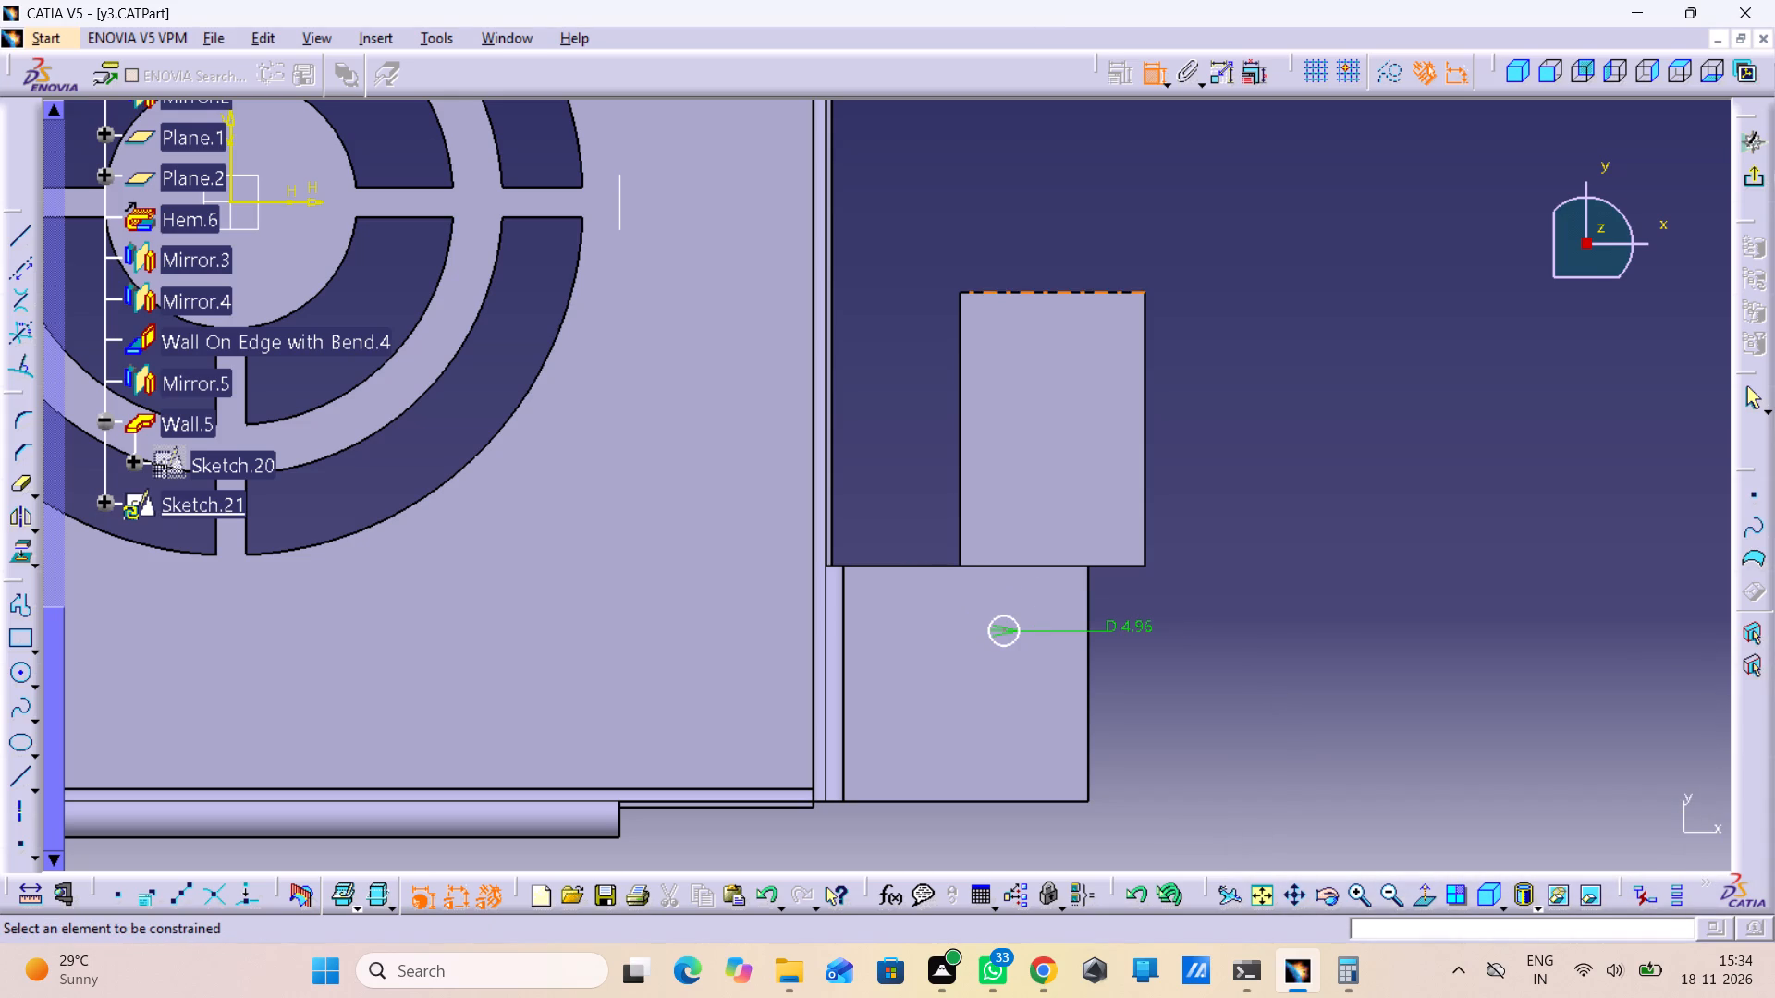
# Dimension the circle's centre from the tab's end edge next to the rectangular wall and set the distance to 17 mm.
pyautogui.click(1001, 628)
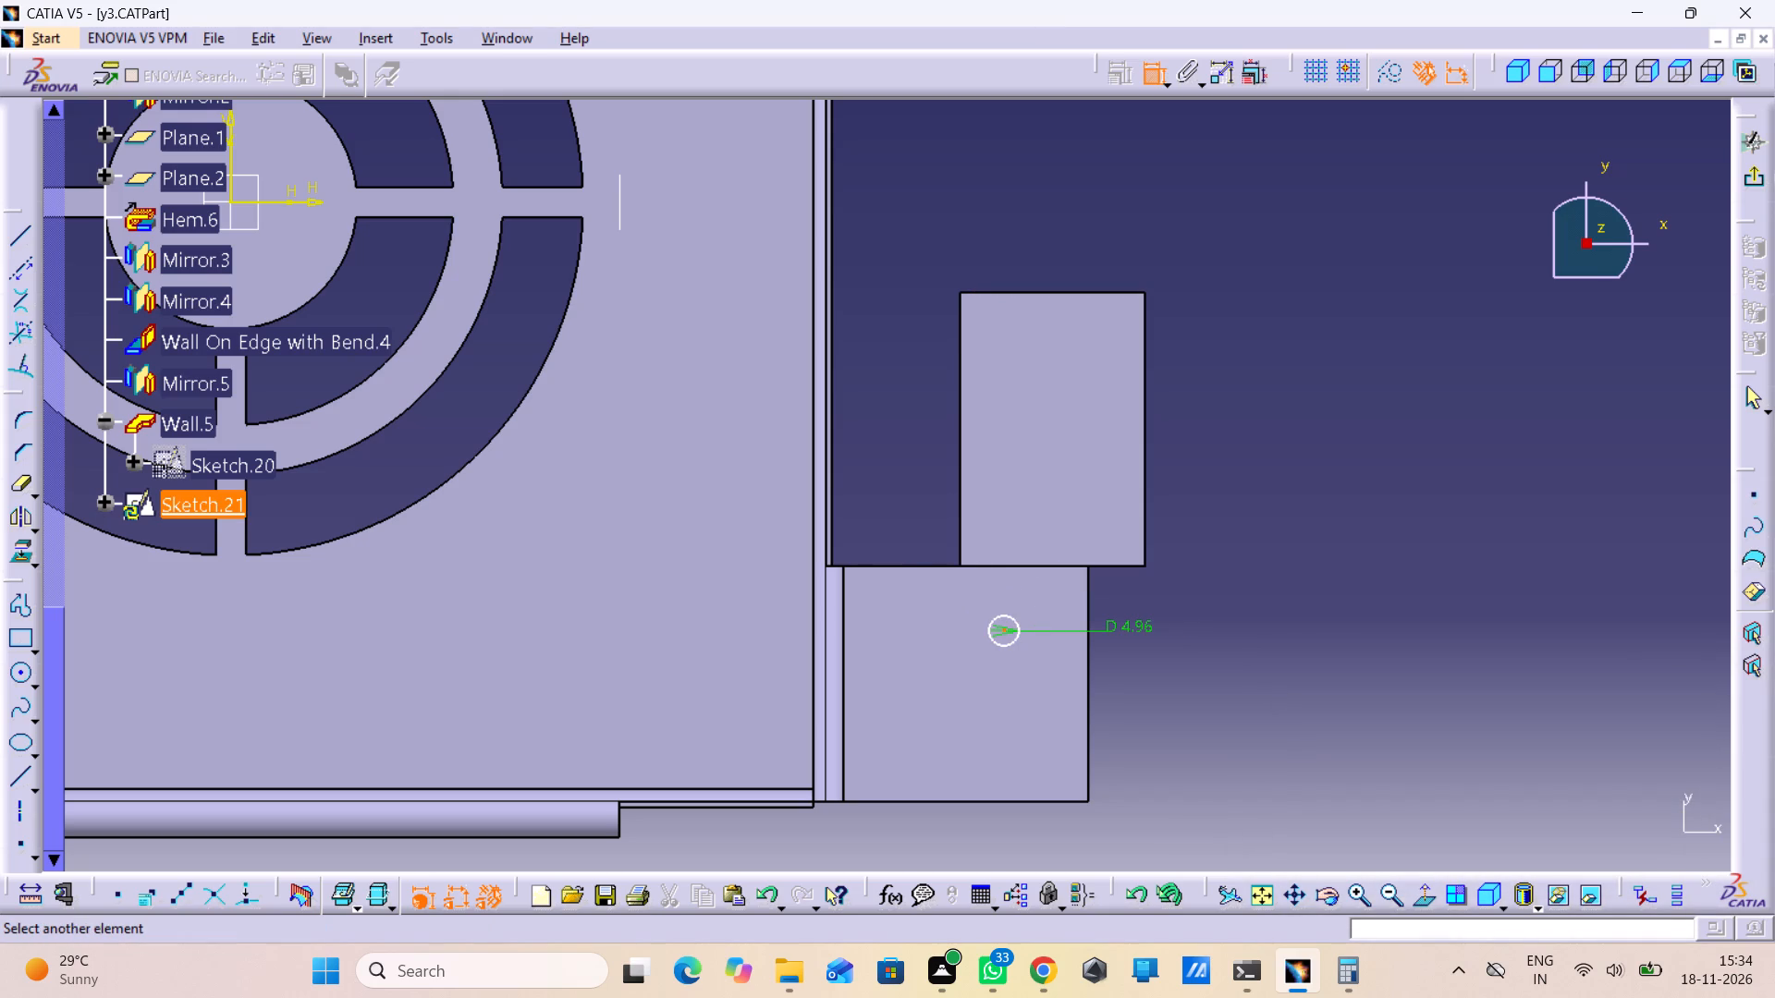
pyautogui.click(1003, 569)
pyautogui.click(1220, 585)
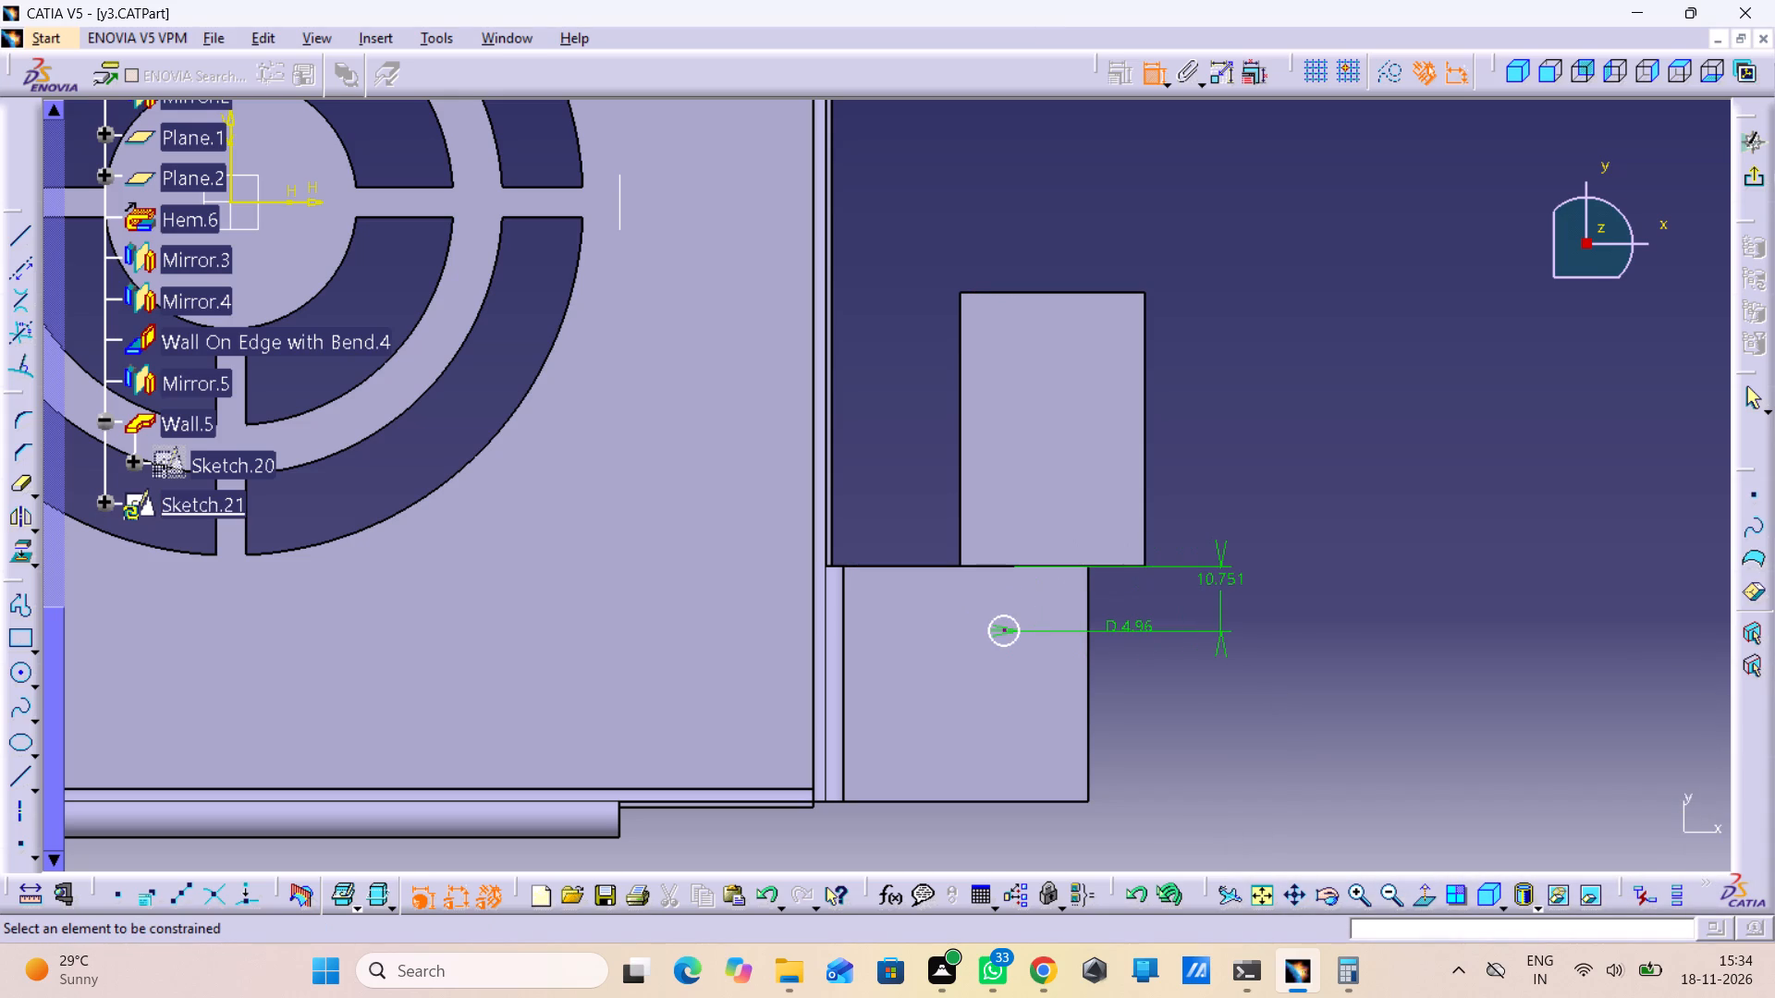
pyautogui.doubleClick(1220, 574)
pyautogui.write('17')
pyautogui.press('Return')
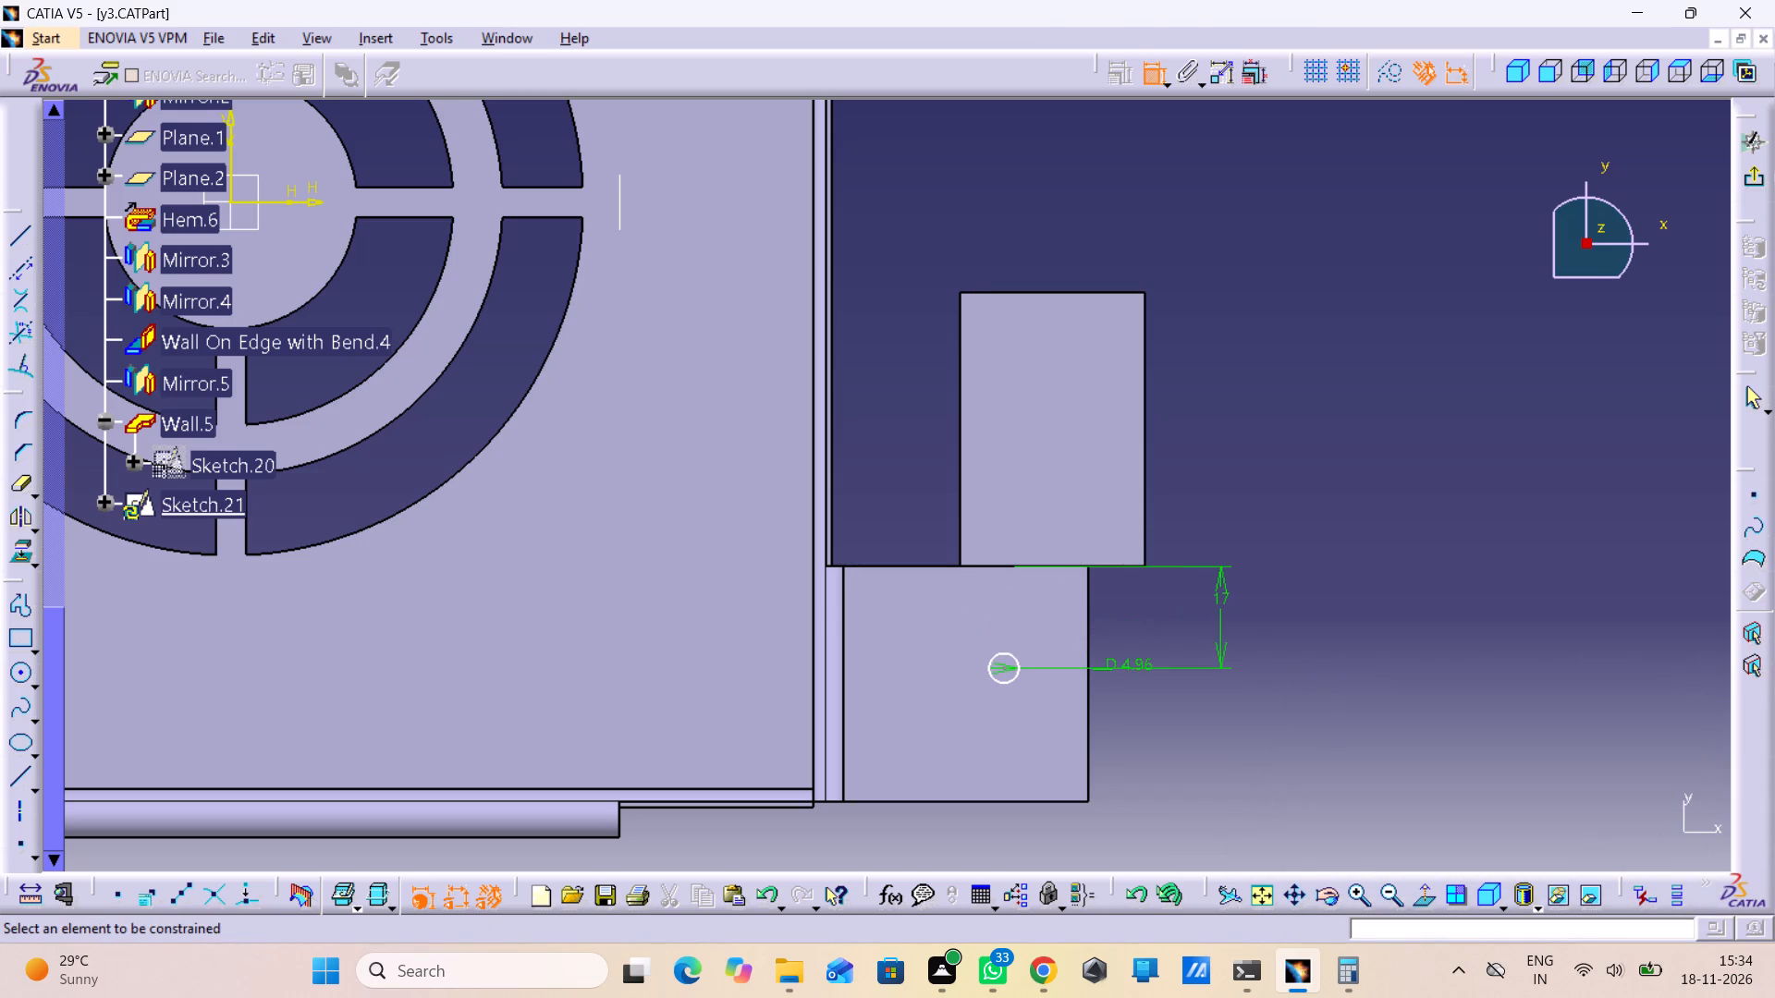
# Dimension the circle's centre from the corner tab's outer edge parallel to the slotted side, set it to 17 mm, and leave the sketch.
pyautogui.click(1002, 673)
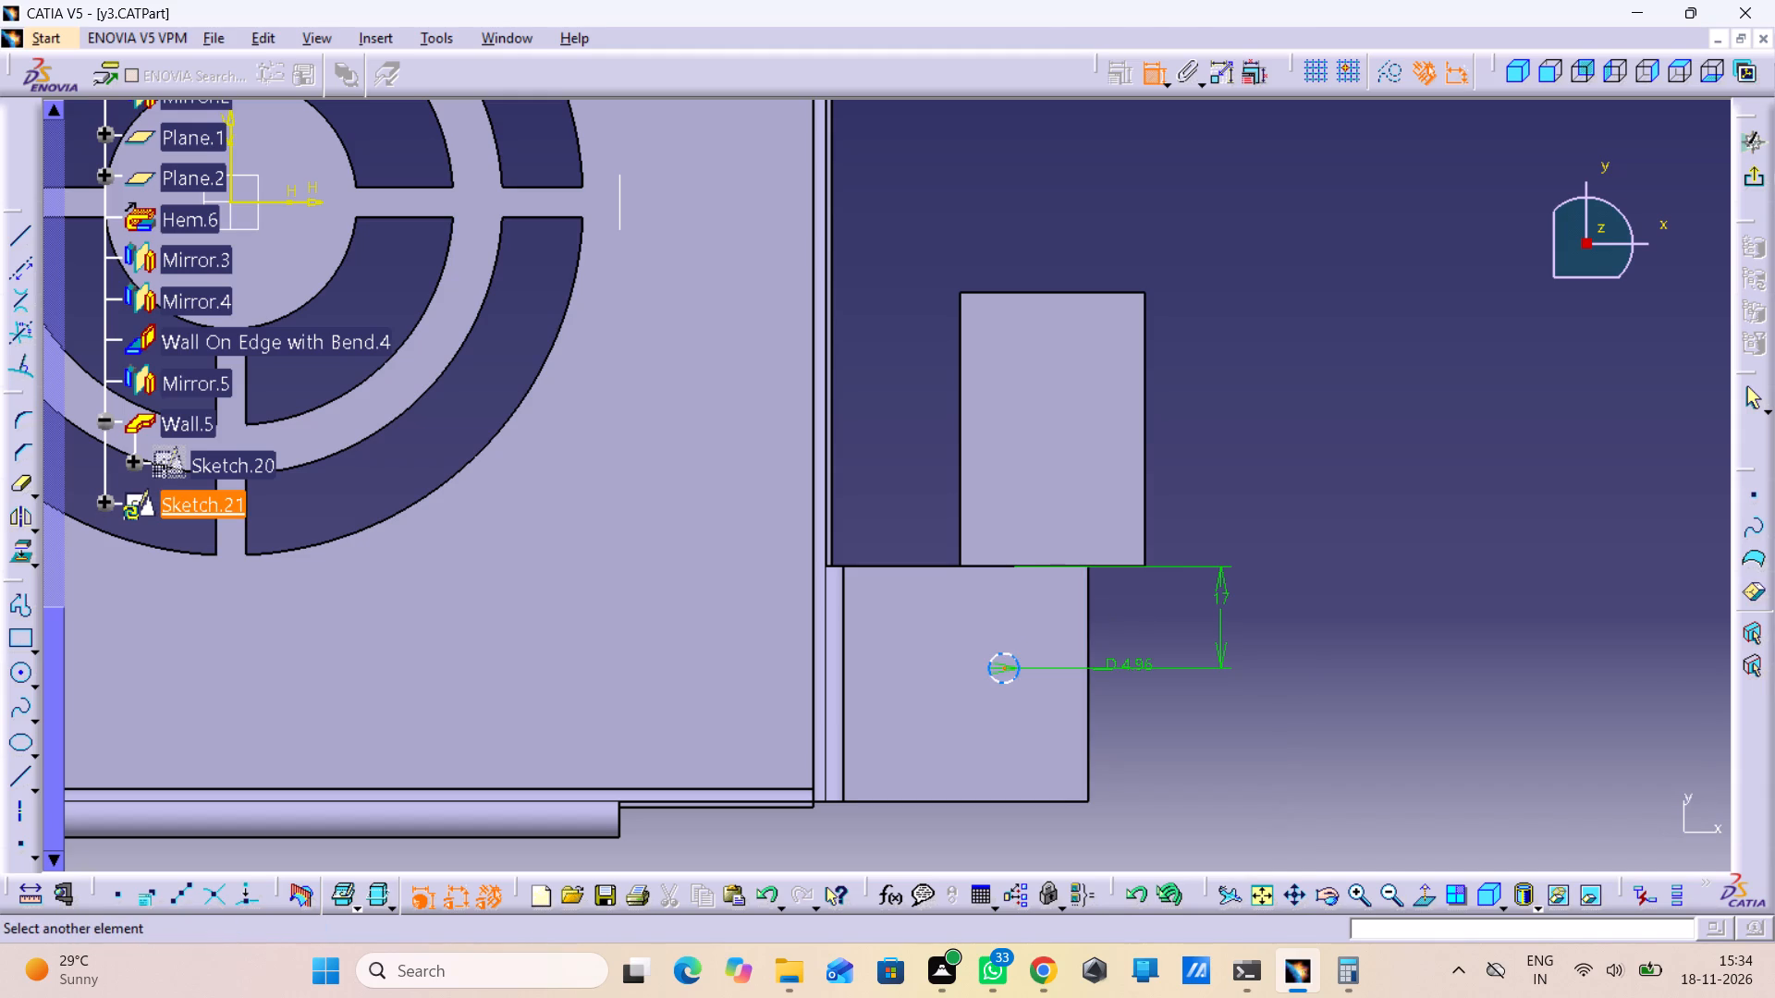
pyautogui.click(1091, 710)
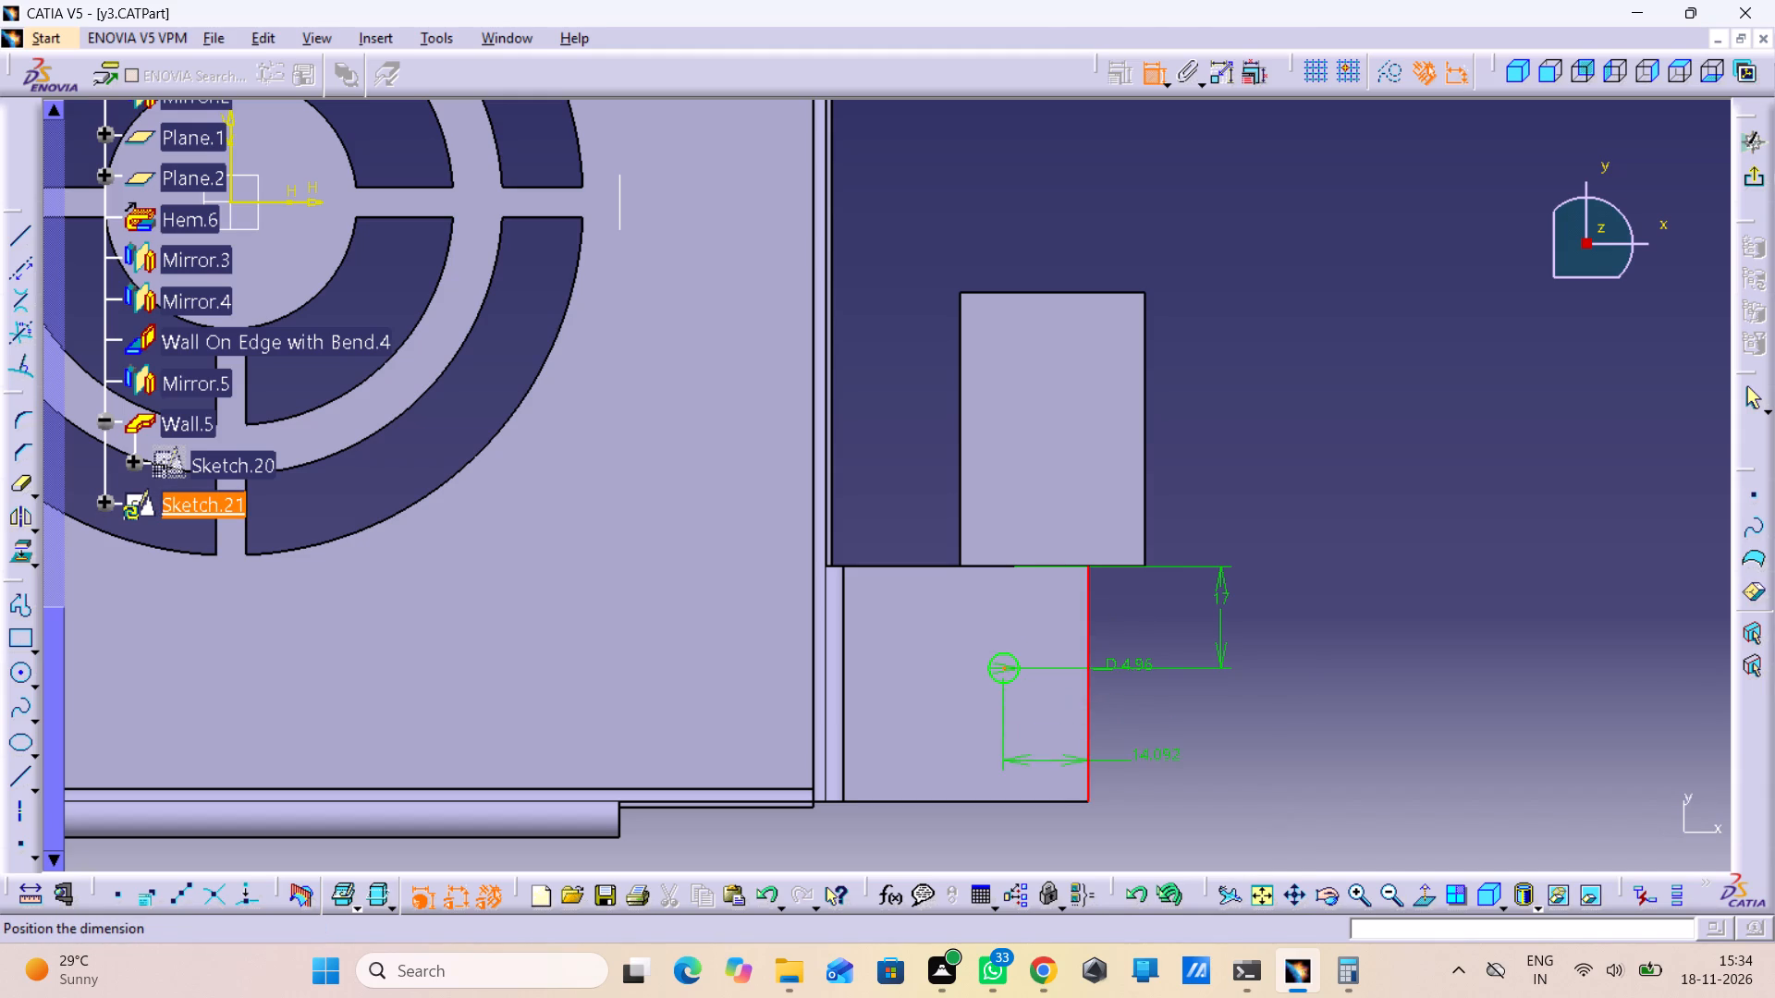
pyautogui.click(1233, 732)
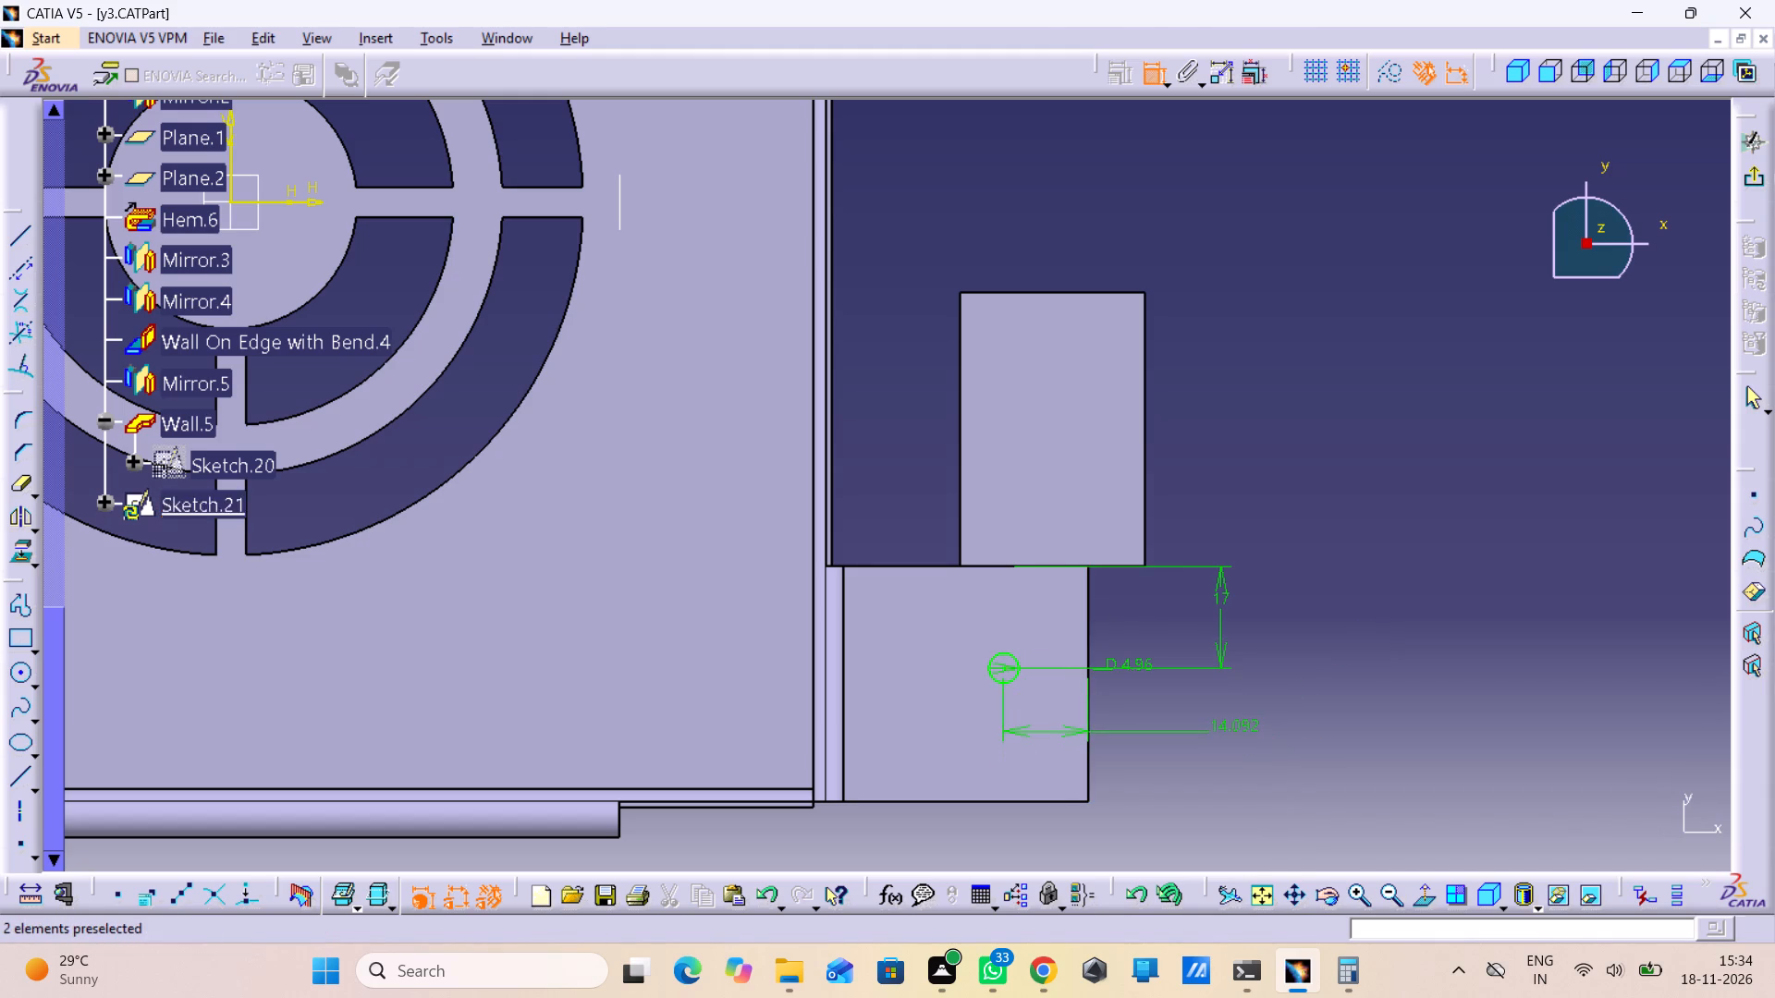
pyautogui.doubleClick(1227, 726)
pyautogui.write('17')
pyautogui.press('Return')
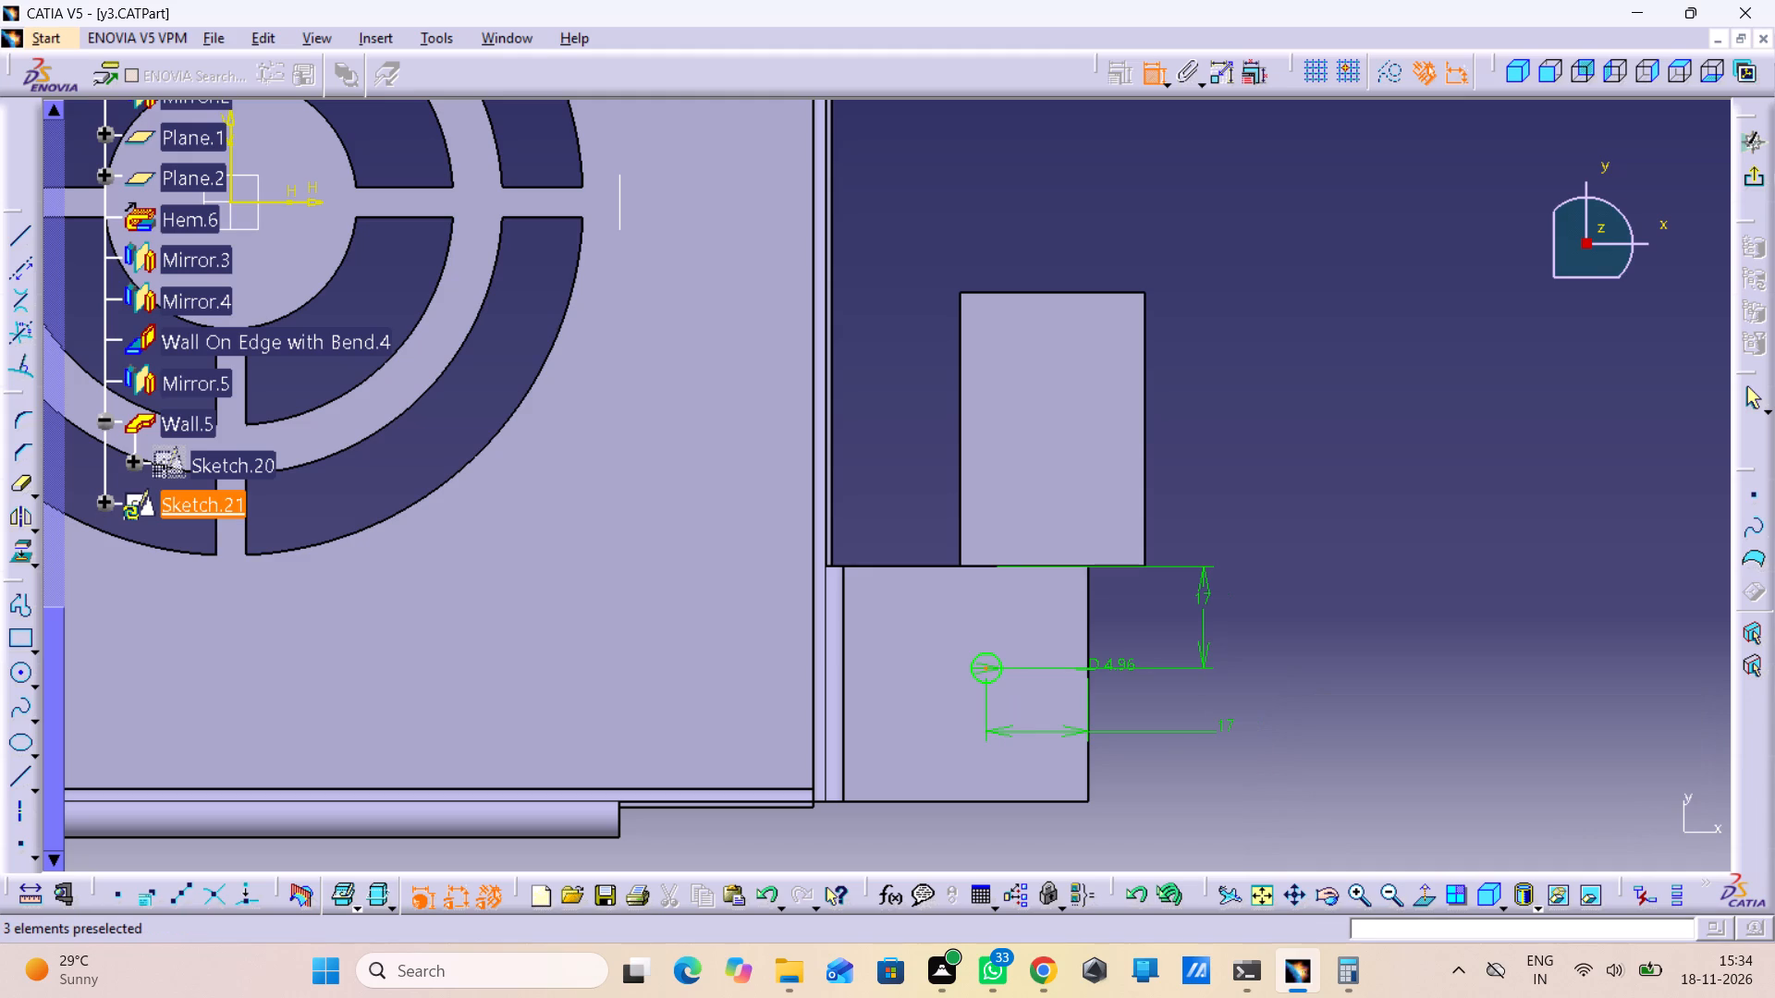
pyautogui.click(1756, 183)
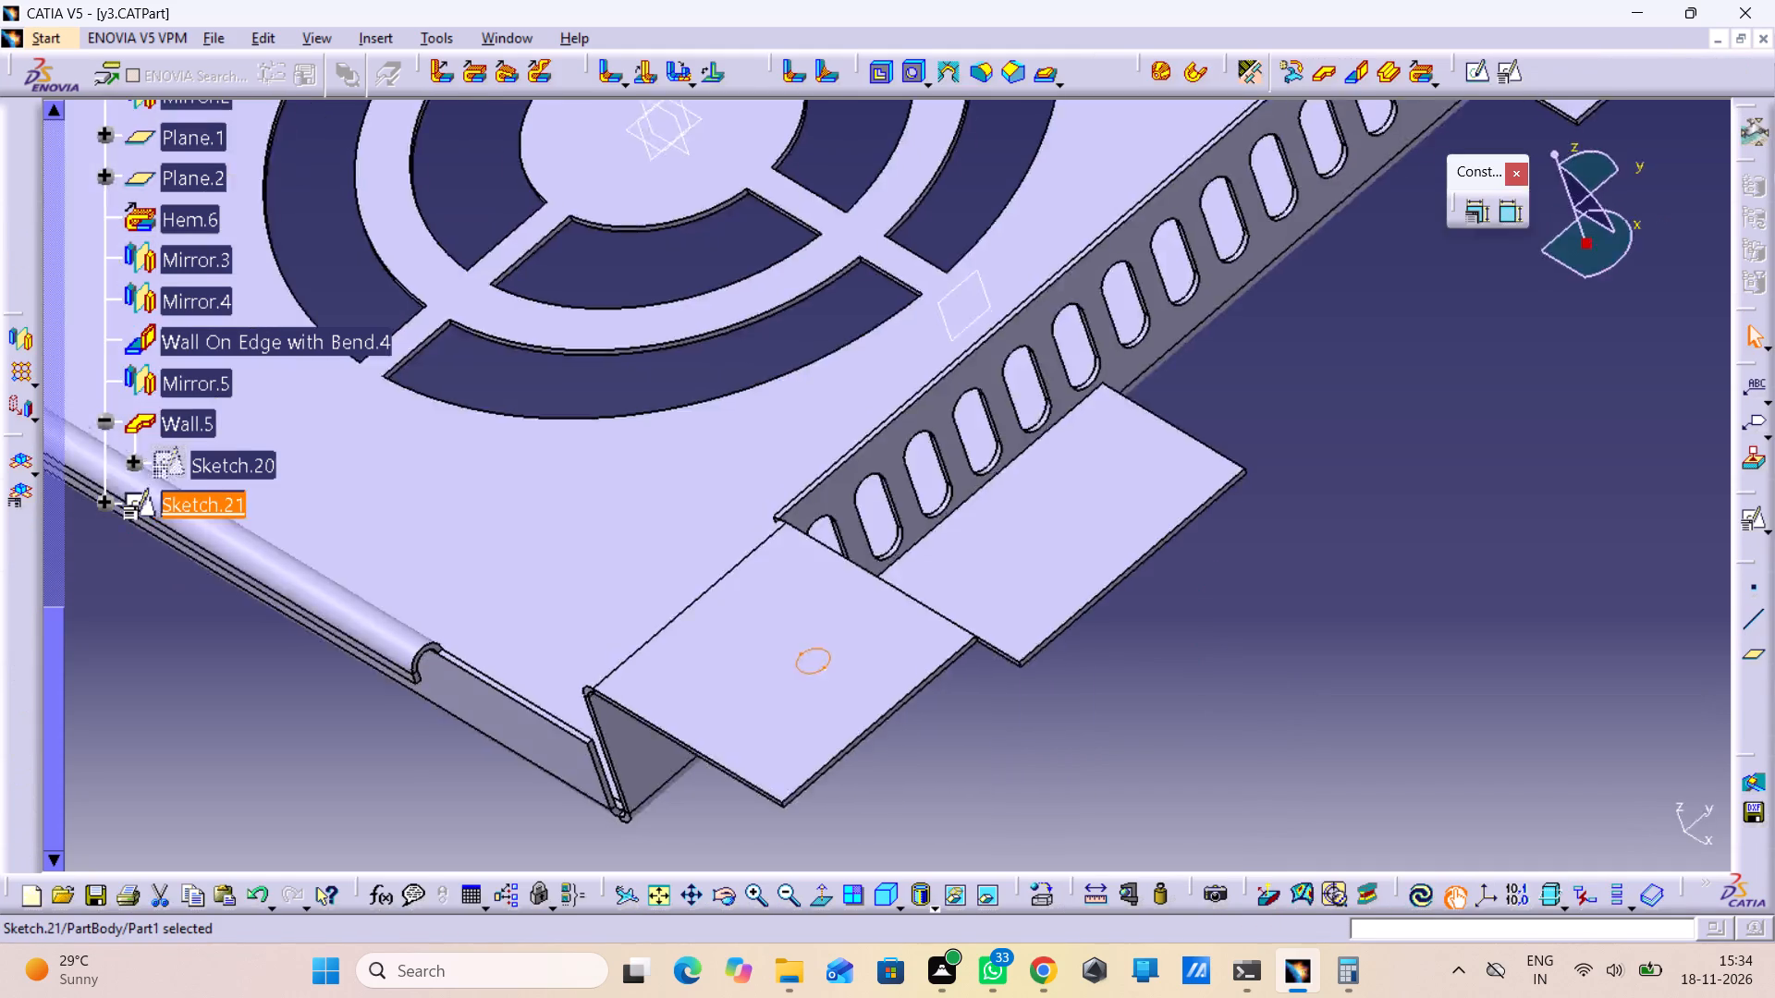
# Cut the circle sketch through the corner tab as a Sheetmetal standard cutout with the end limit Up to next.
pyautogui.click(880, 80)
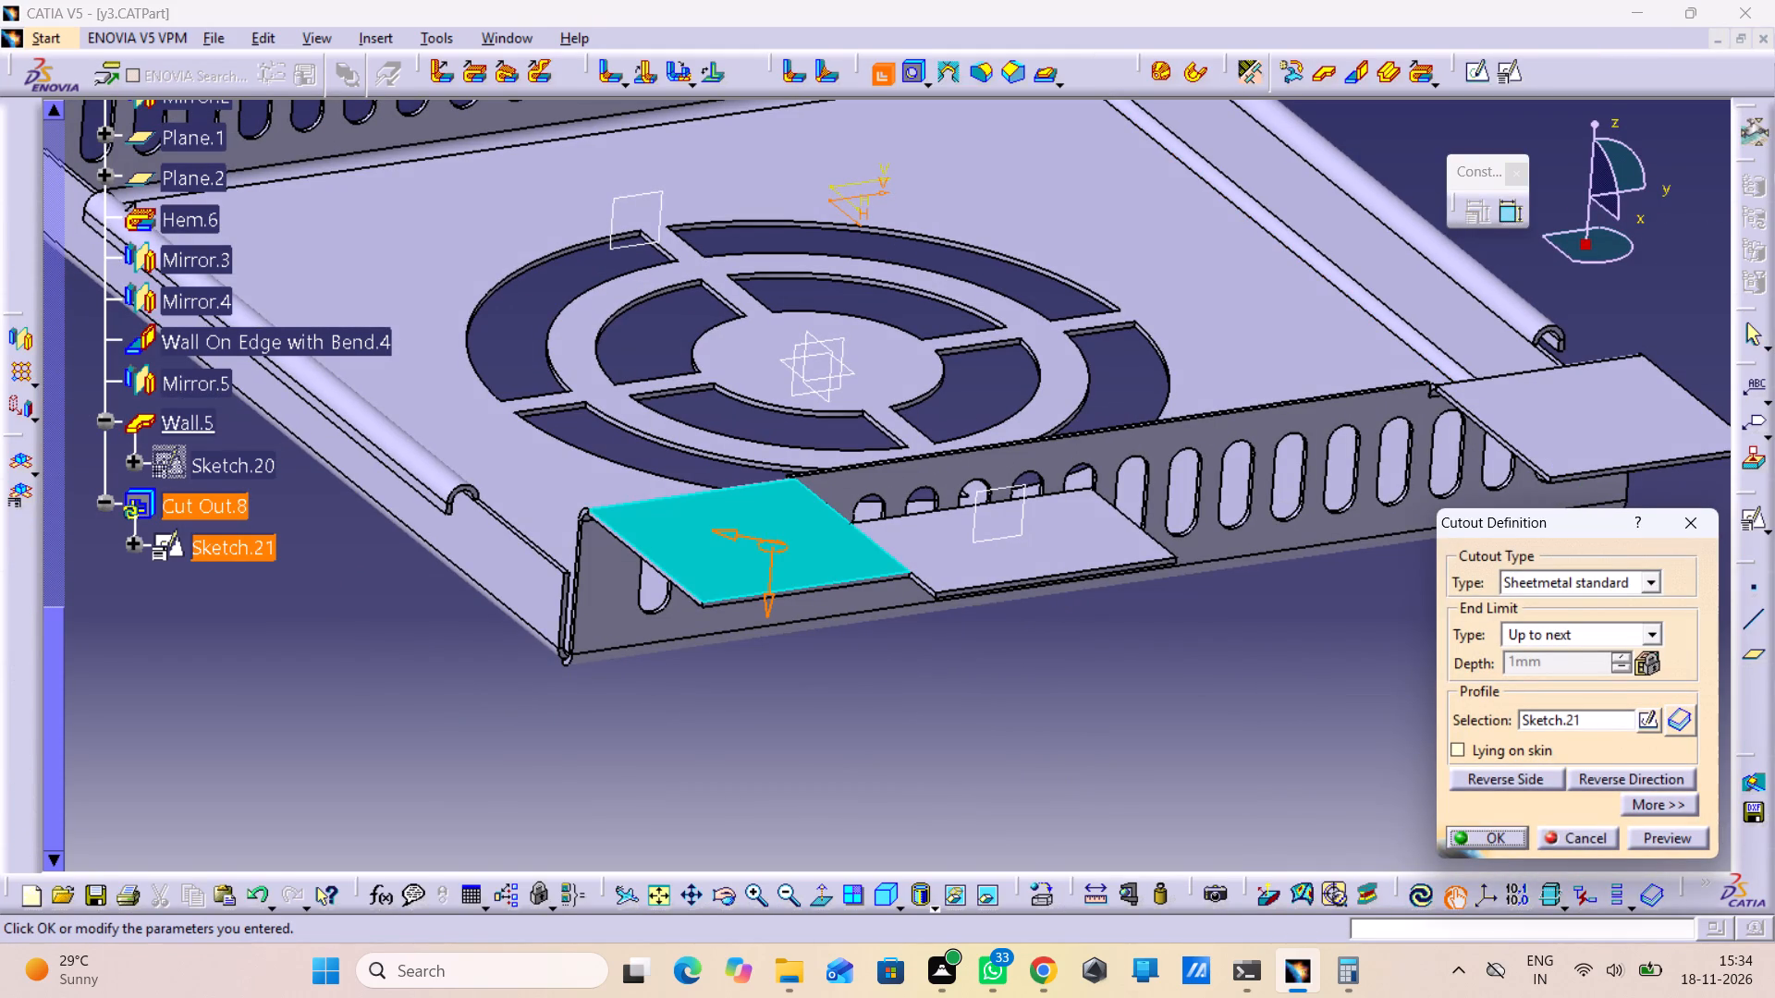
pyautogui.click(1661, 846)
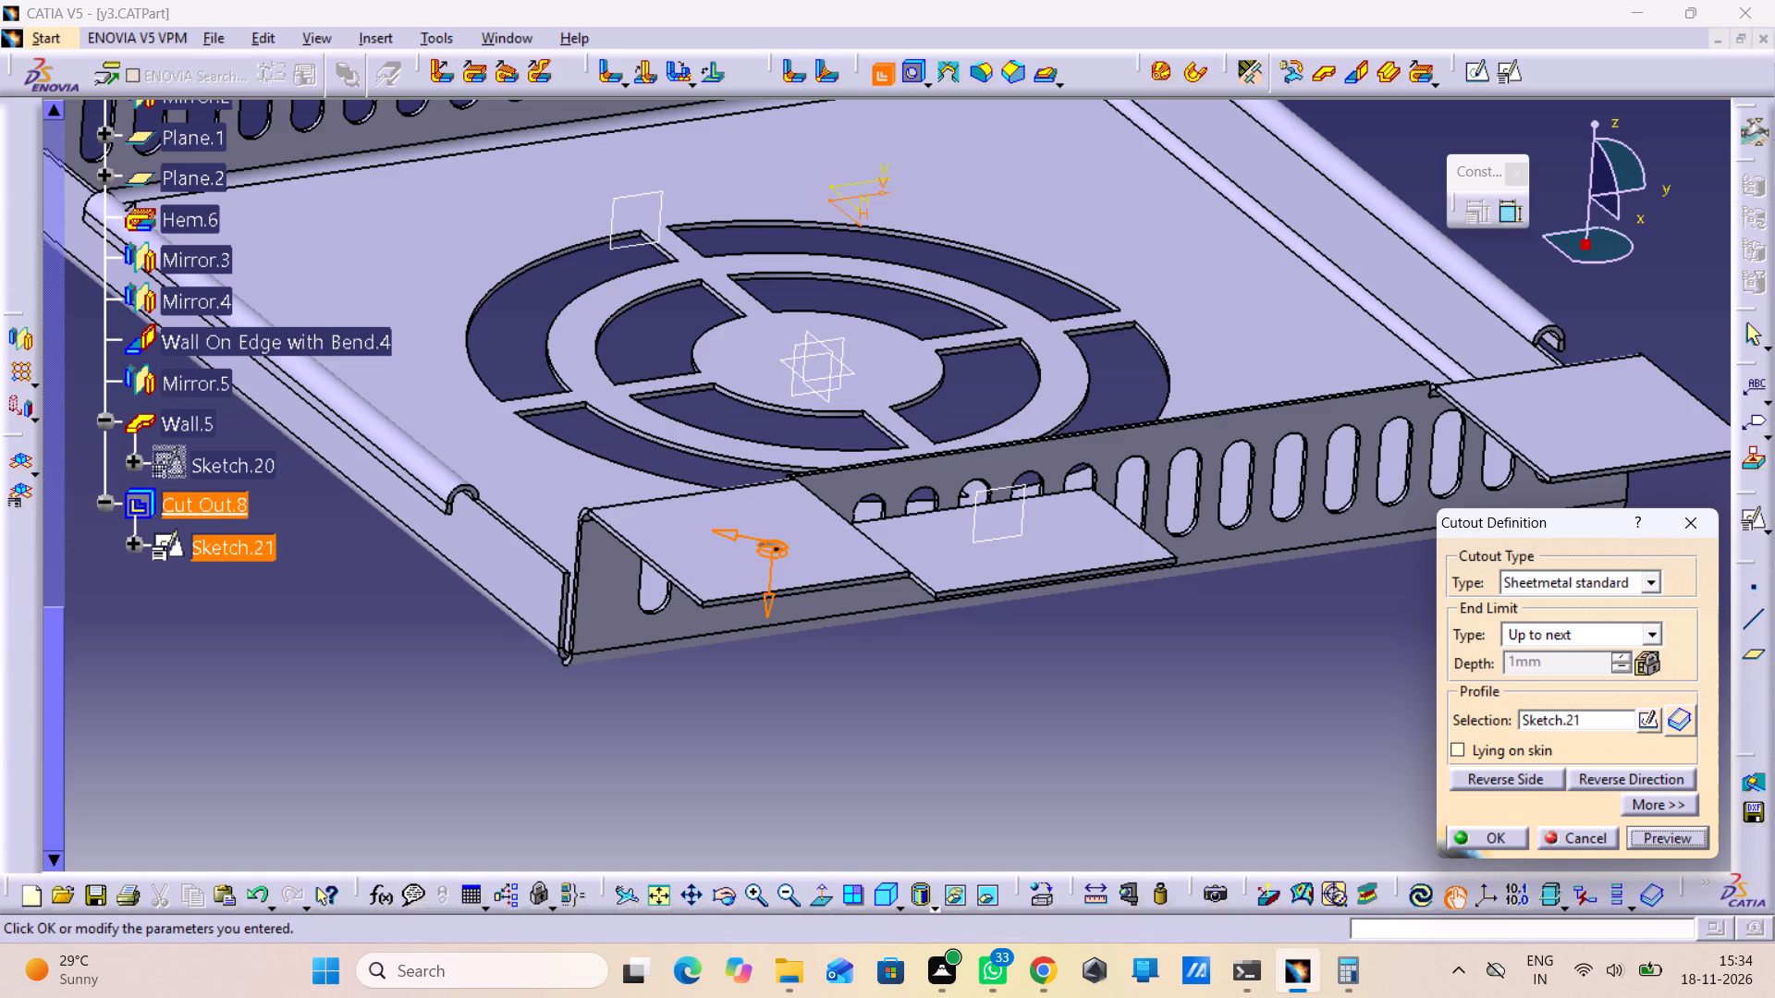
pyautogui.click(1484, 832)
pyautogui.click(1209, 761)
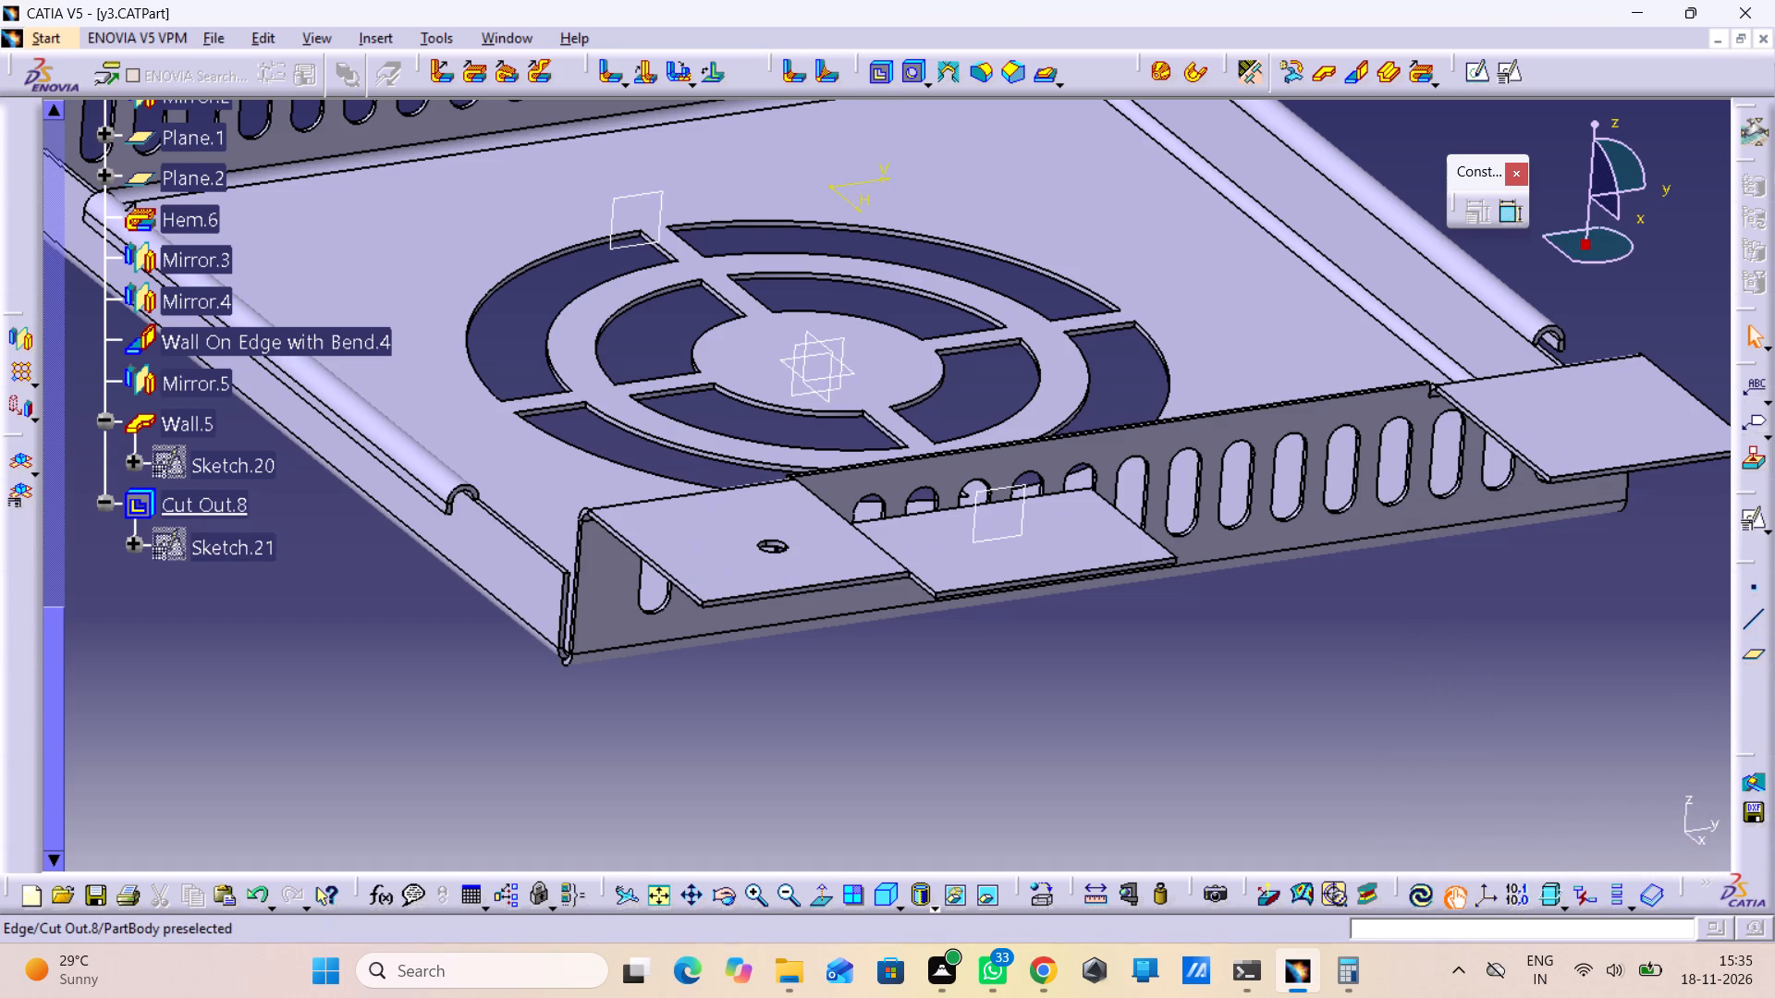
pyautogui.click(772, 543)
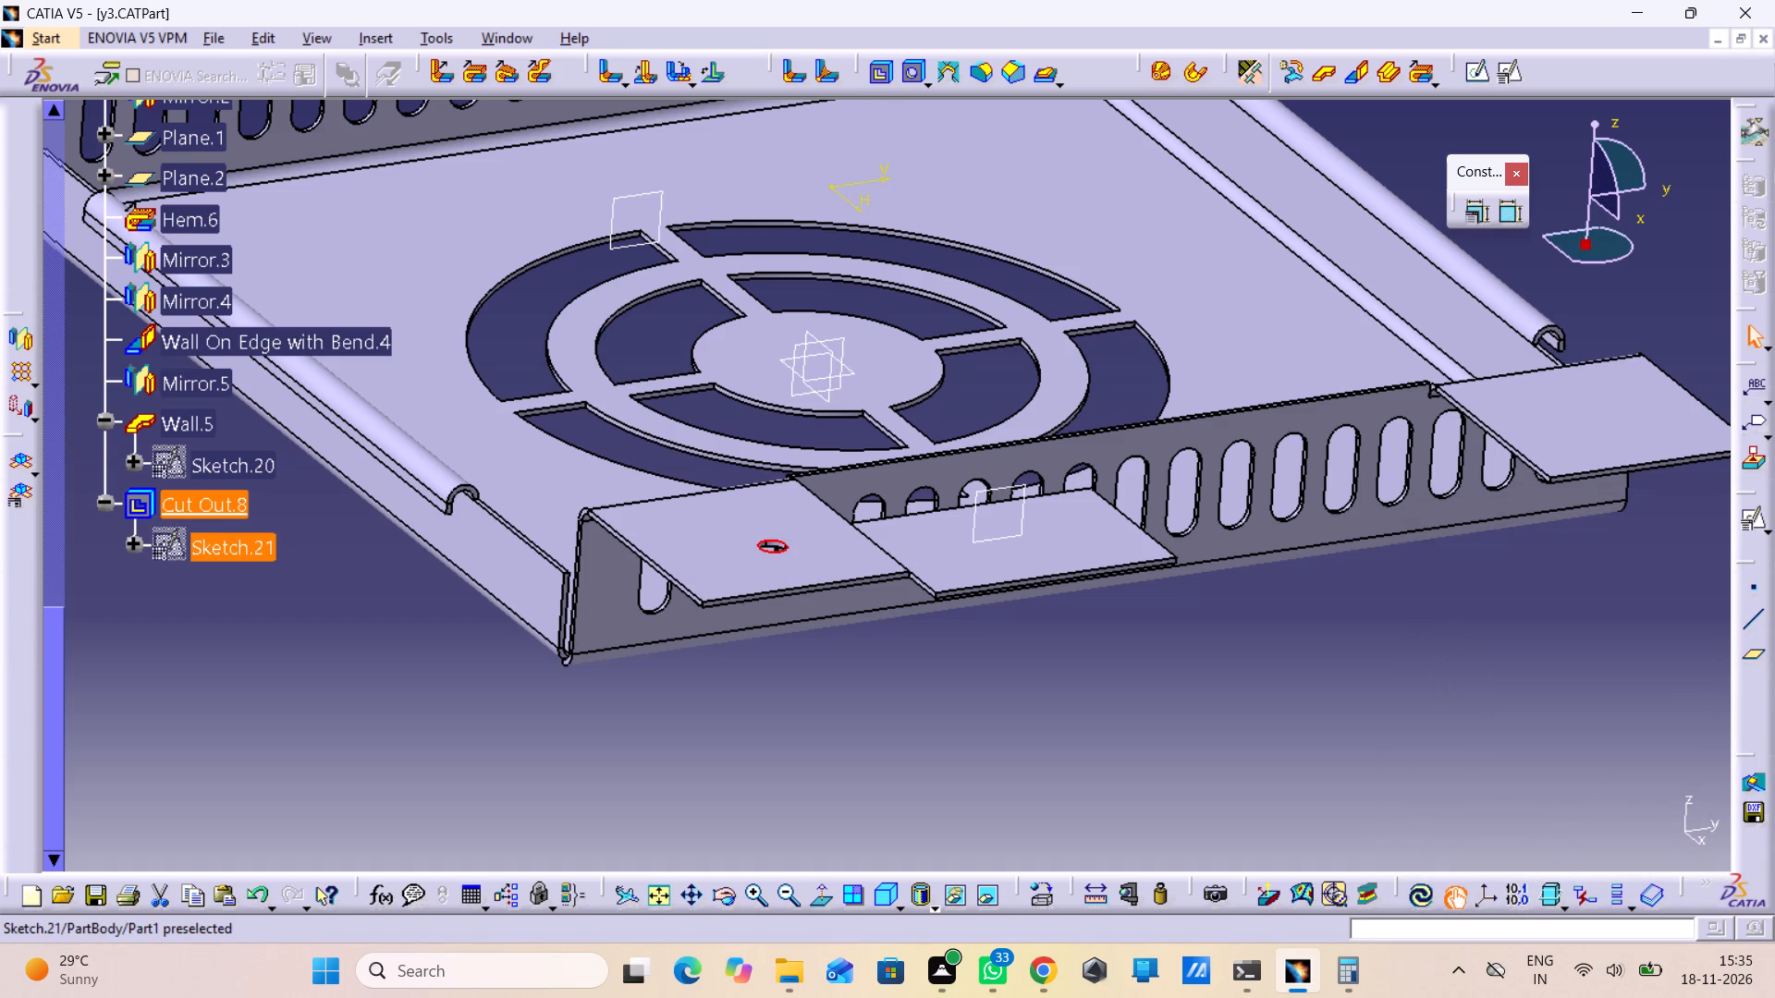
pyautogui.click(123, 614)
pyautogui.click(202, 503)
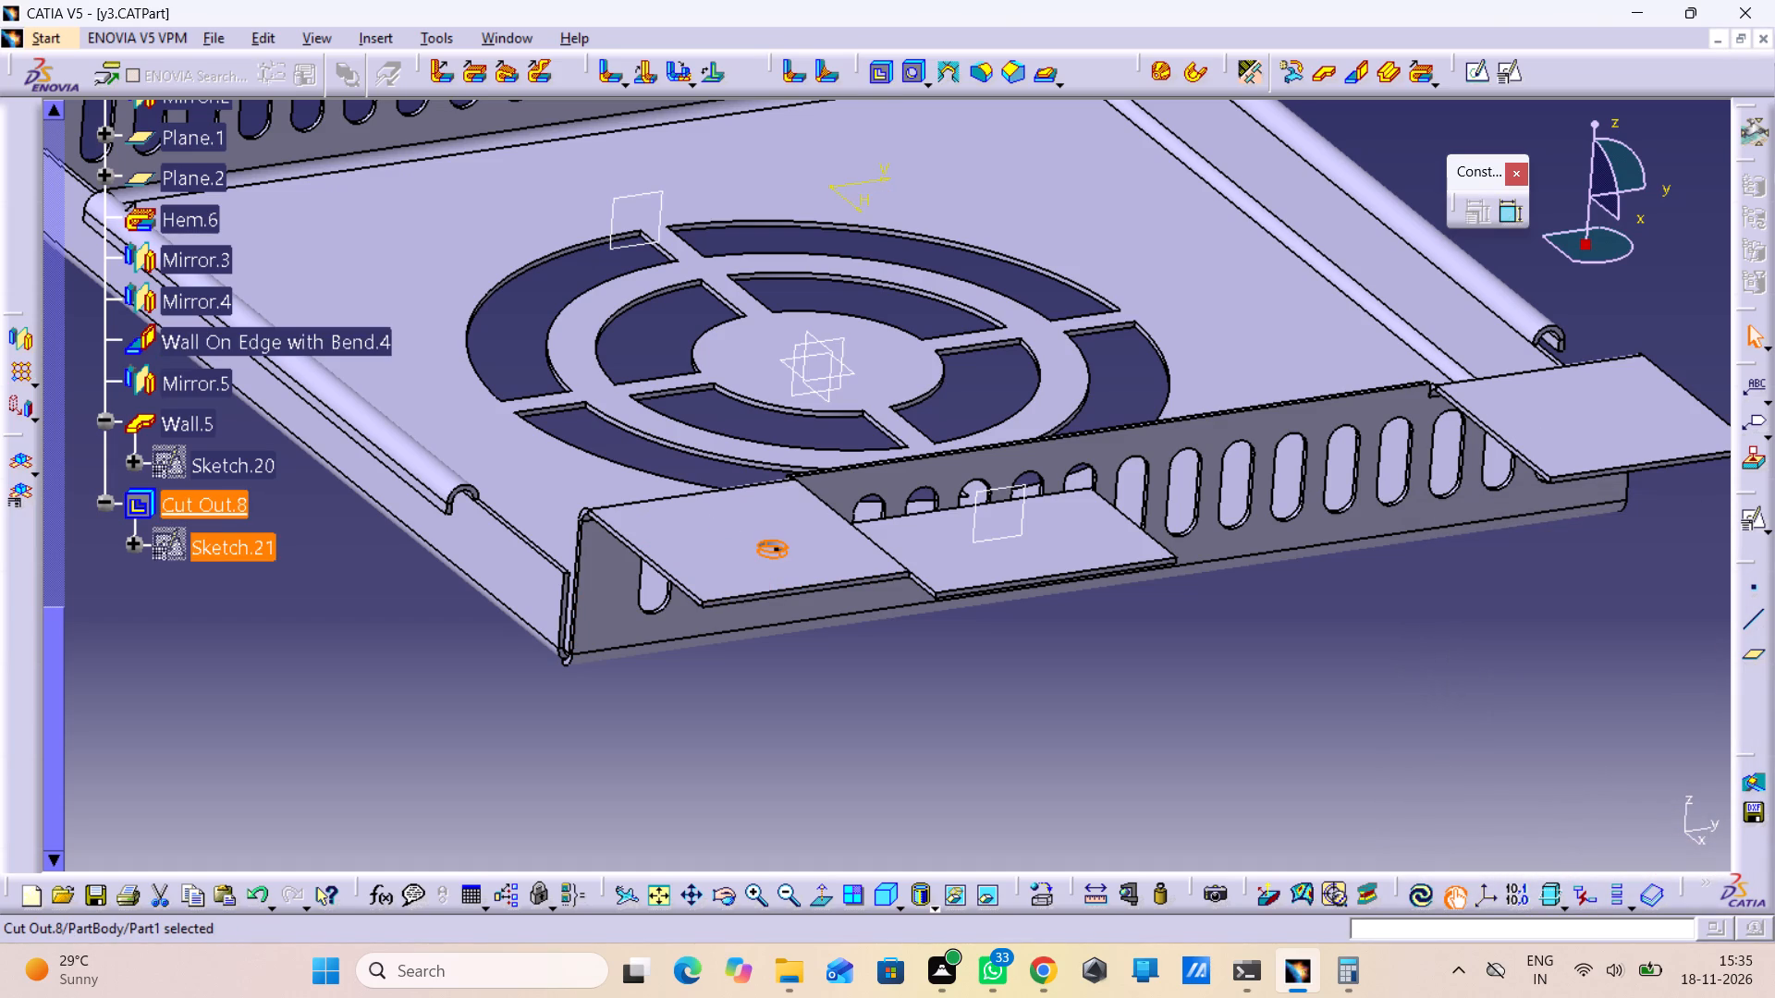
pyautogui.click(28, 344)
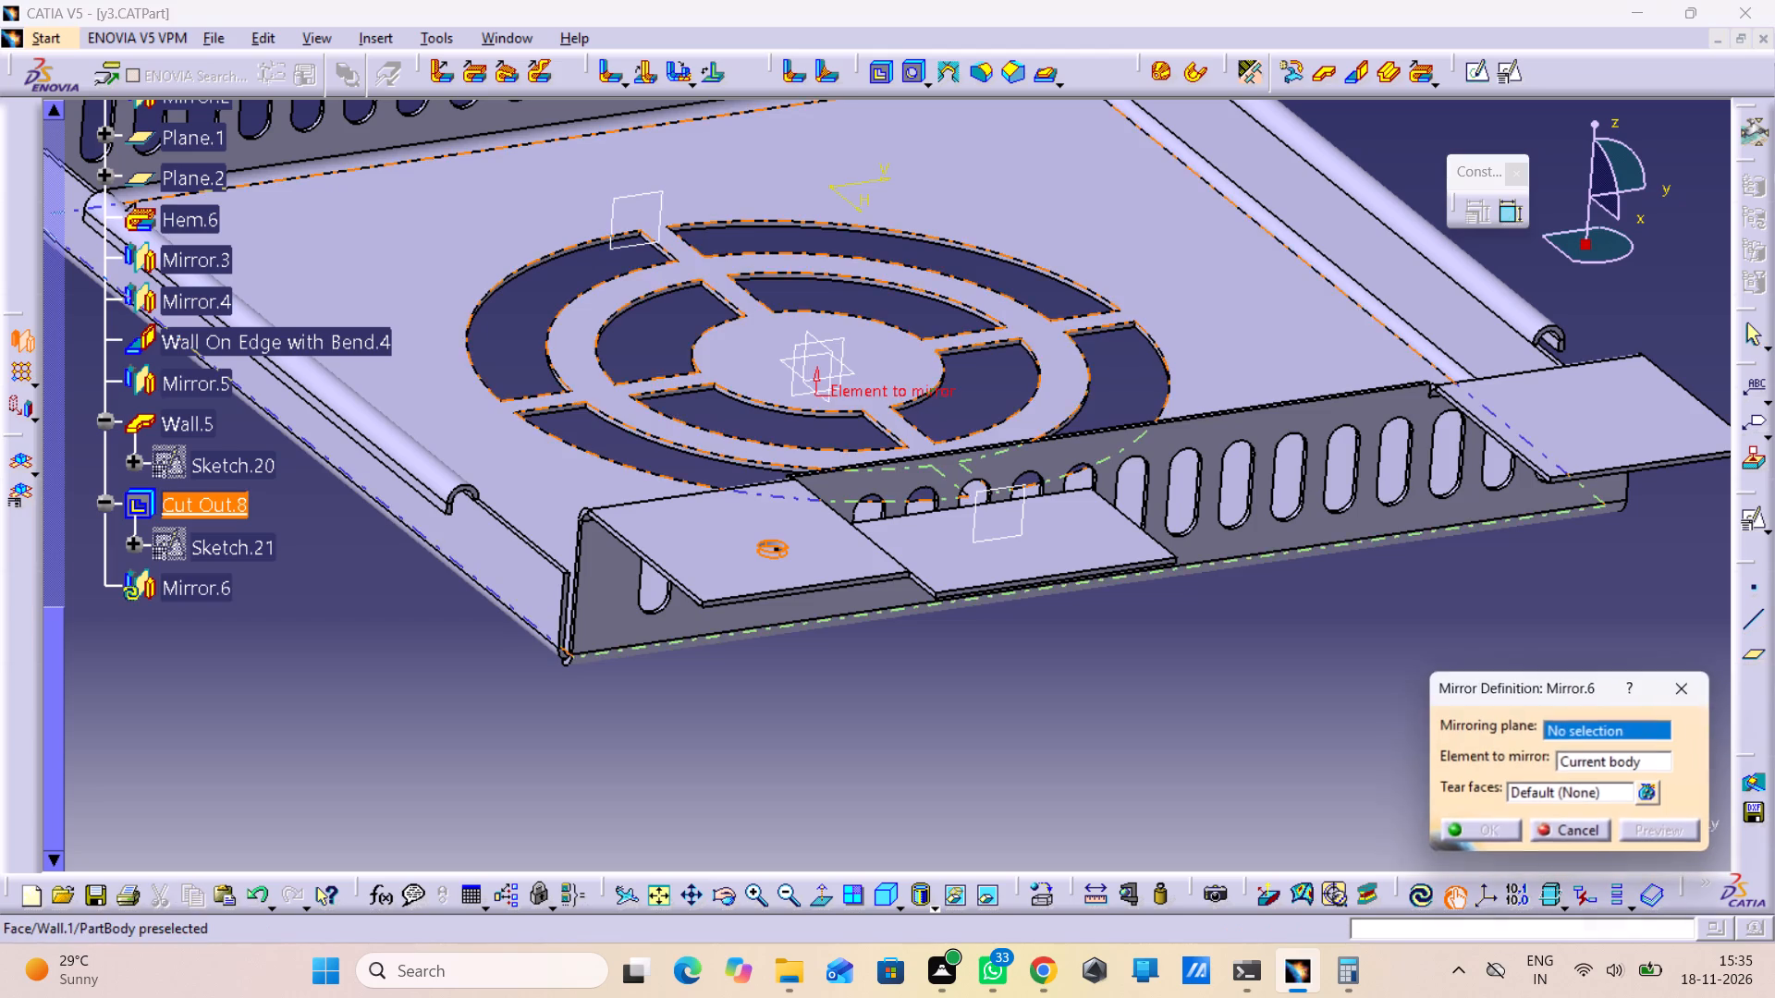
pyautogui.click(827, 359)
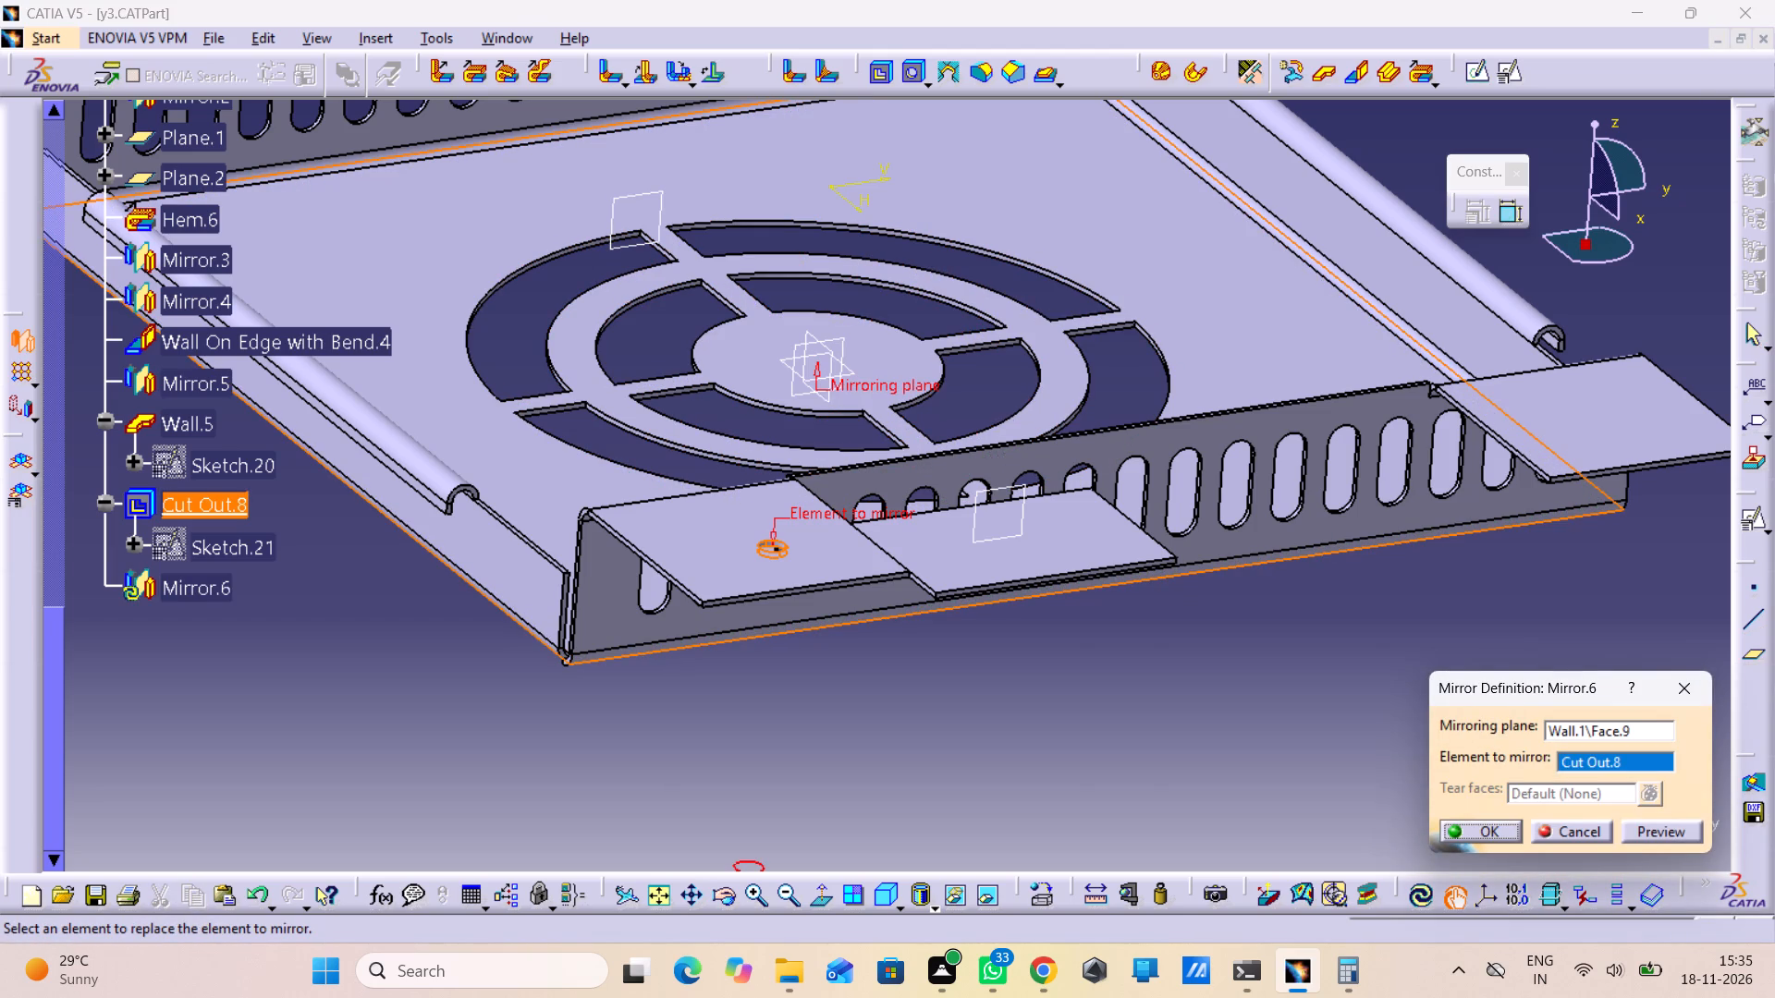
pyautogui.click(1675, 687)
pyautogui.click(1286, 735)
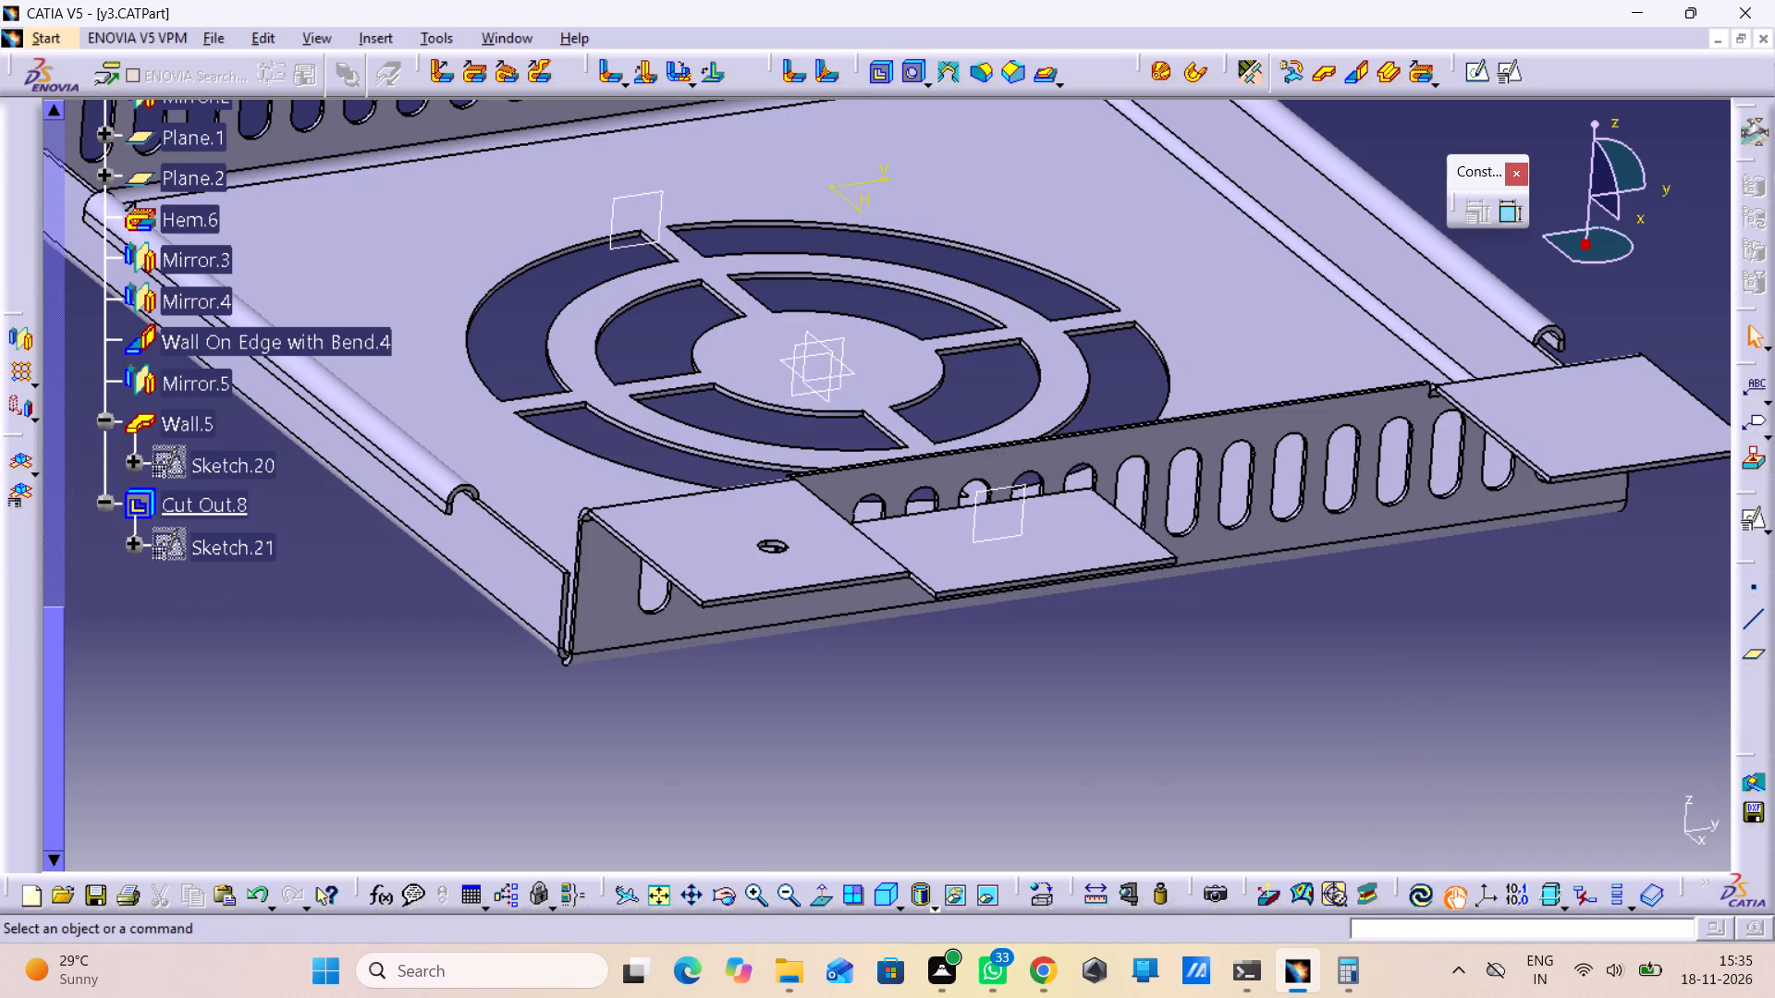
# Mirror the circular cutout in the corner tab about the zx plane onto the opposite corner tab.
pyautogui.click(153, 499)
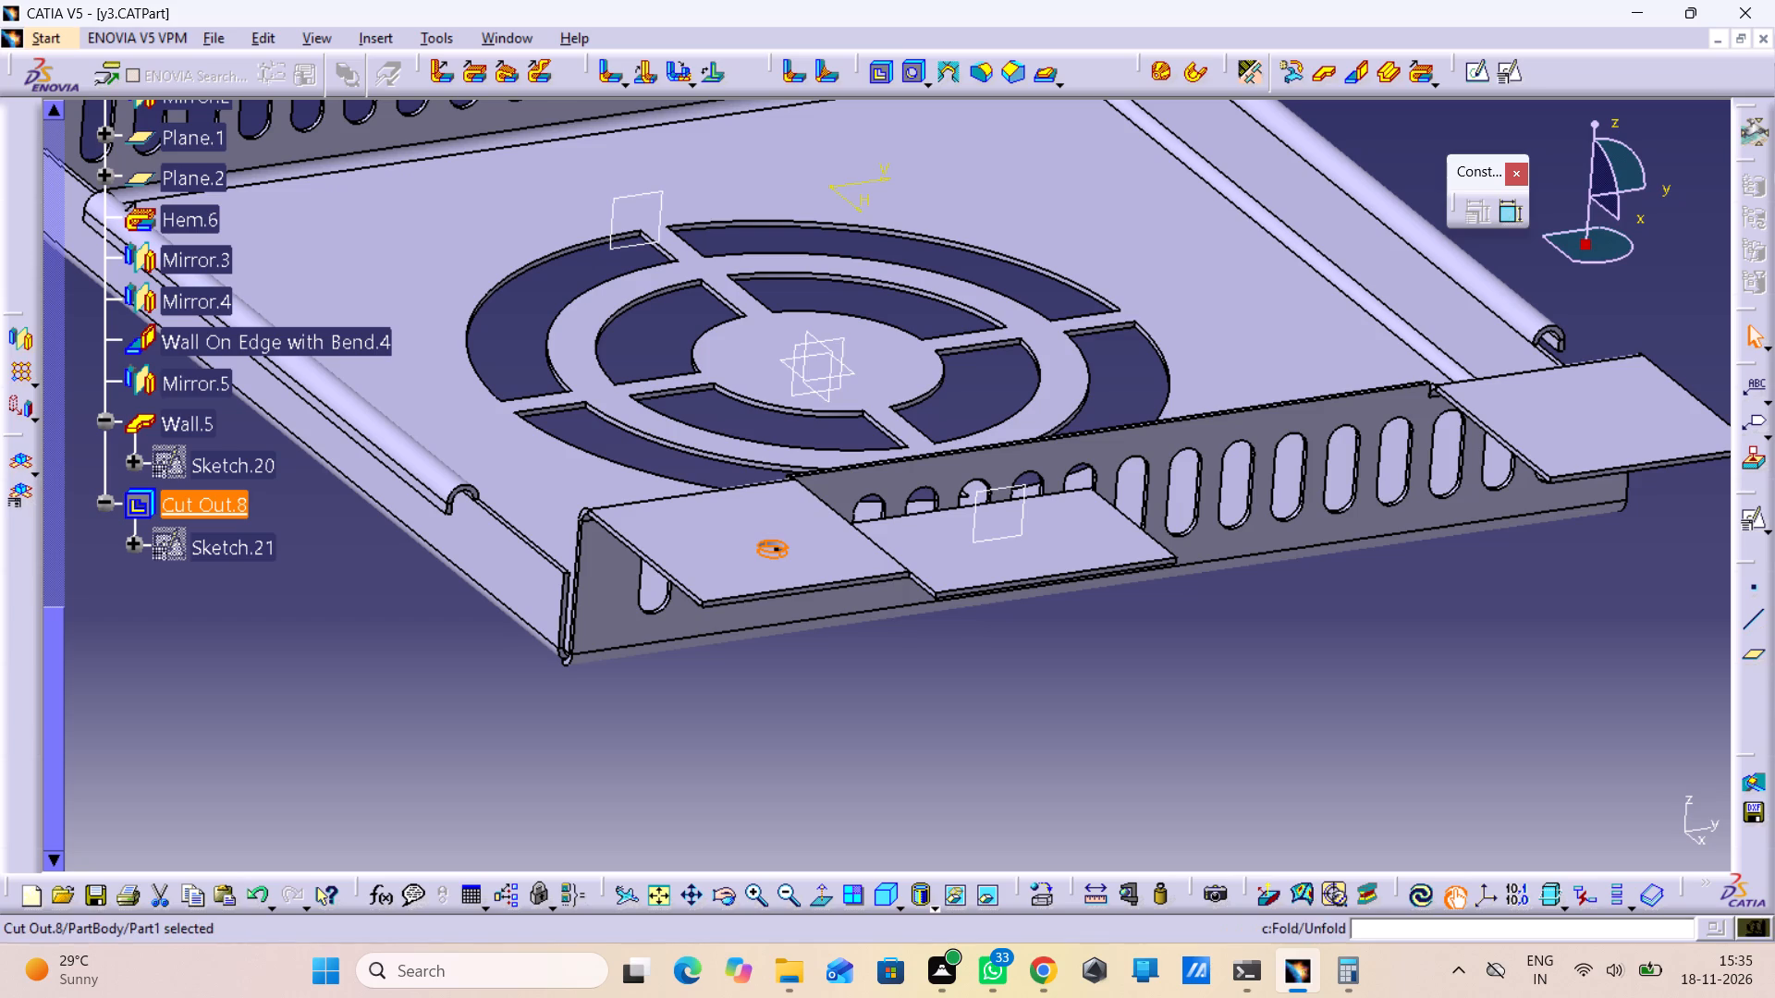
pyautogui.click(31, 350)
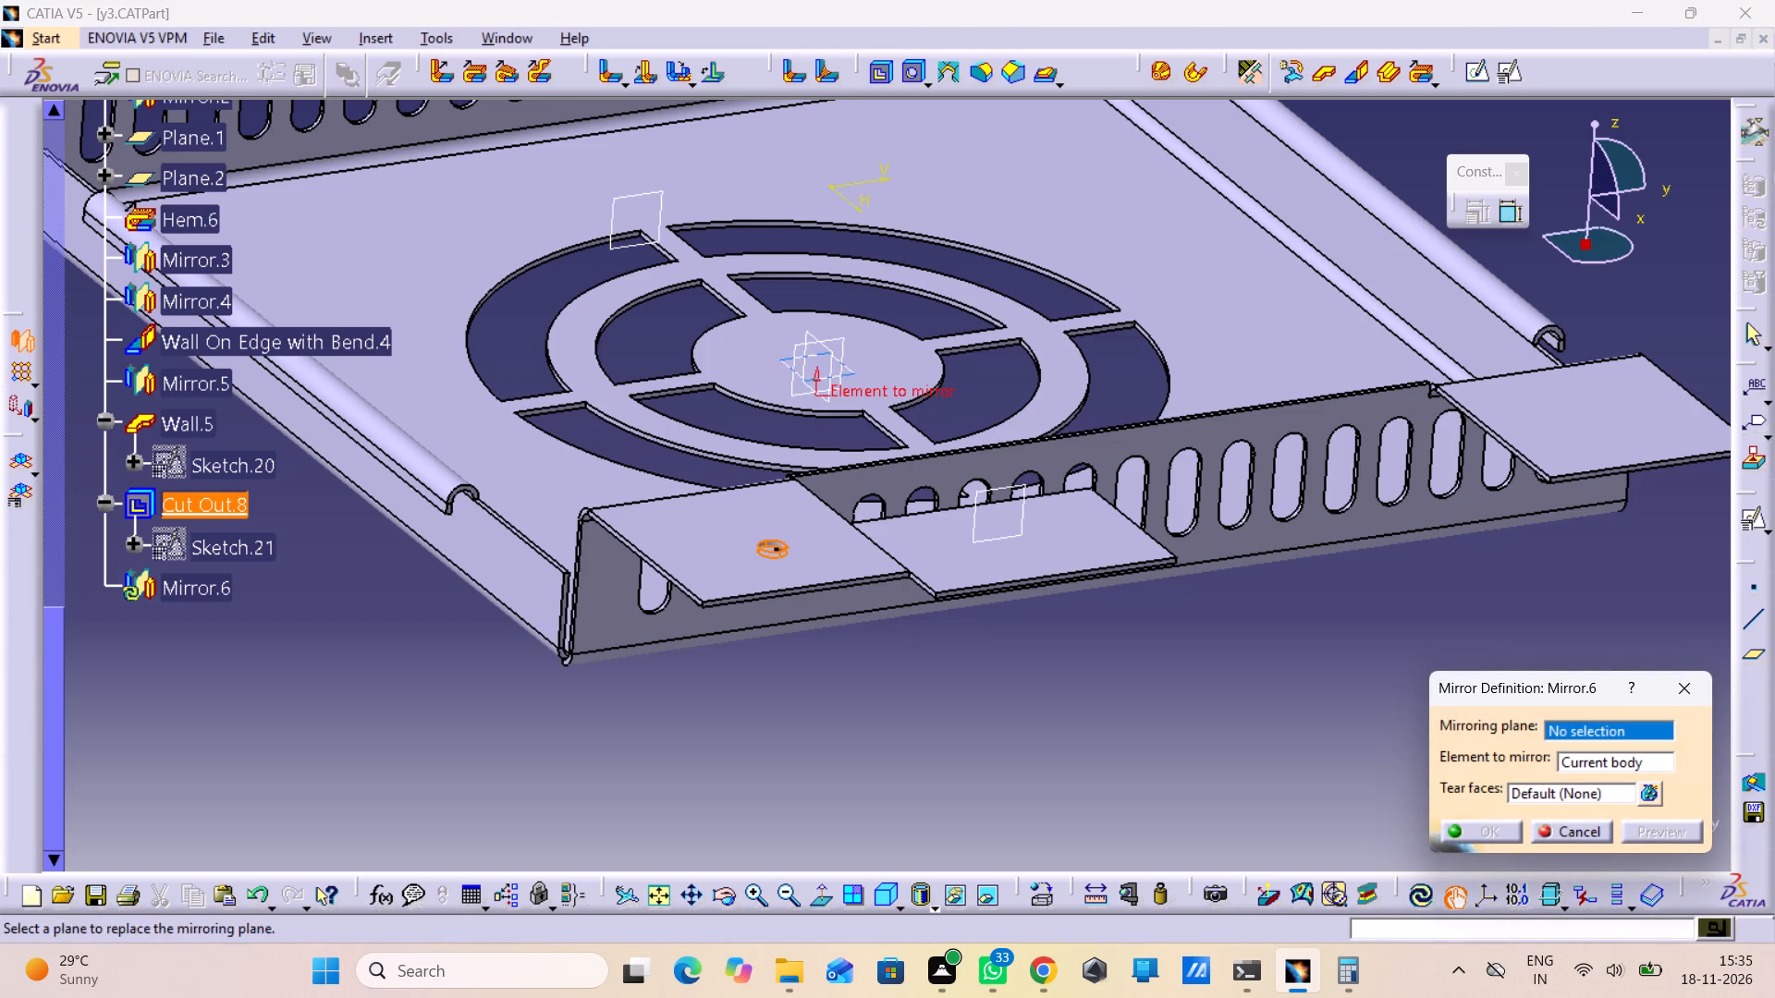
pyautogui.click(836, 366)
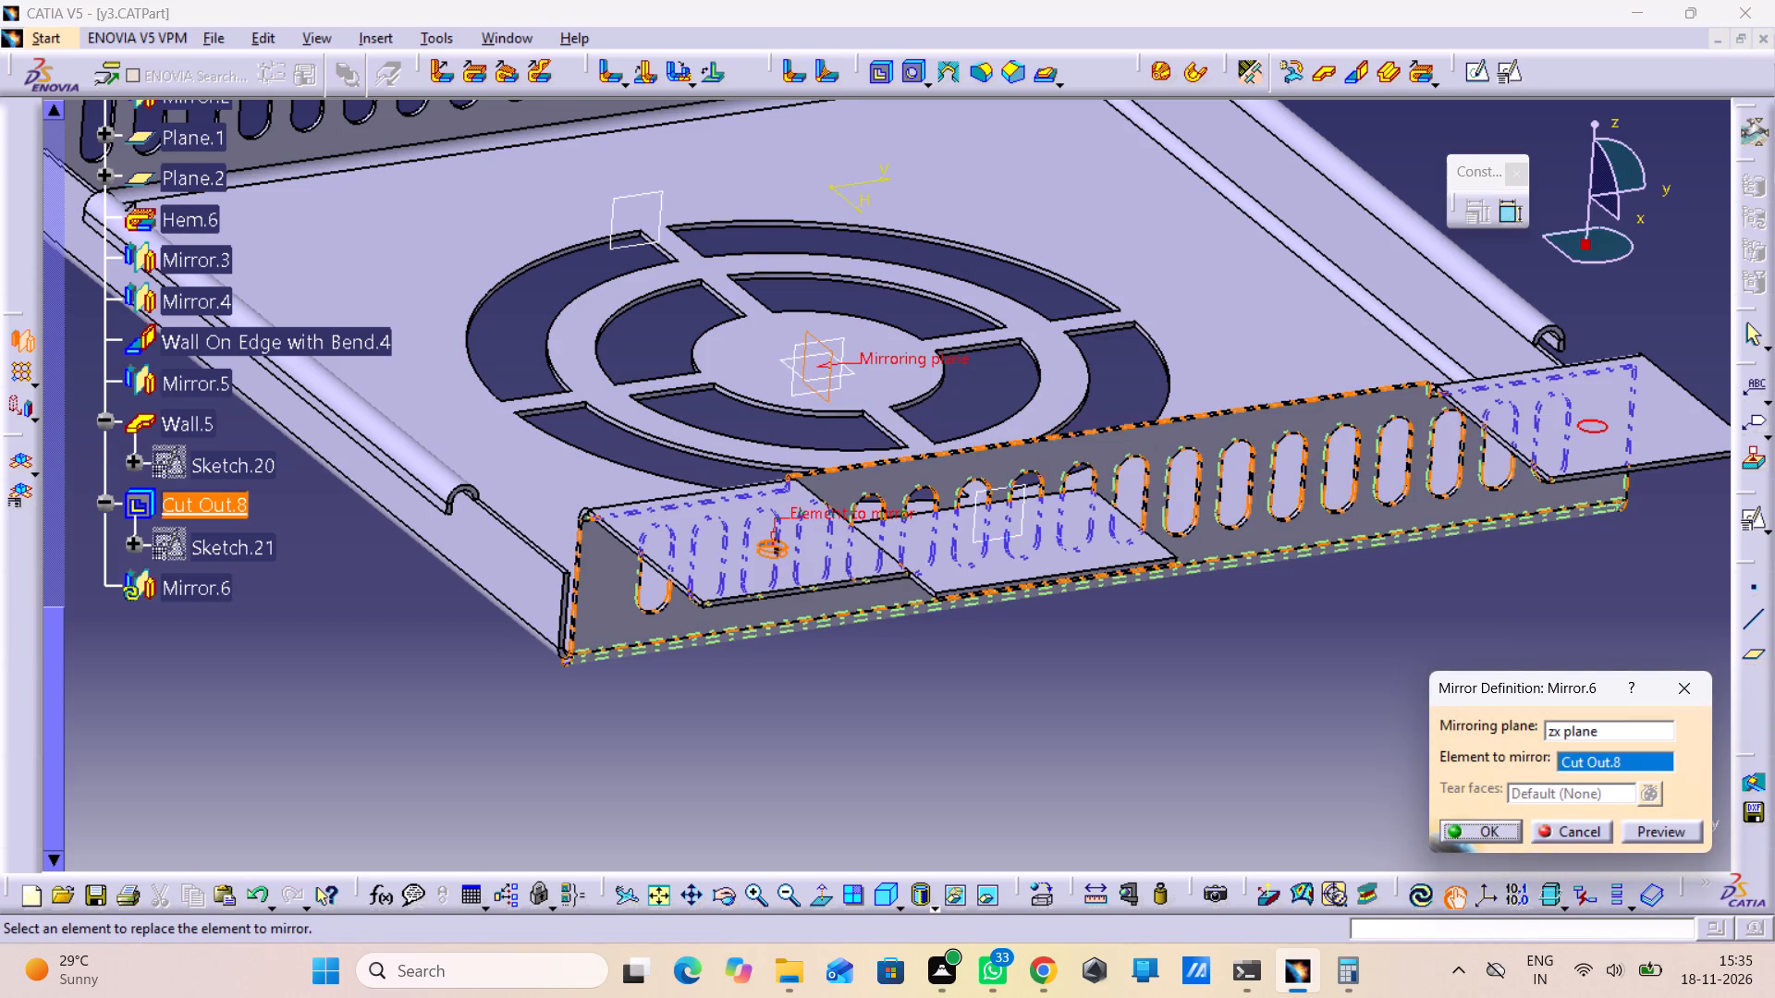
pyautogui.click(1482, 826)
pyautogui.click(1356, 752)
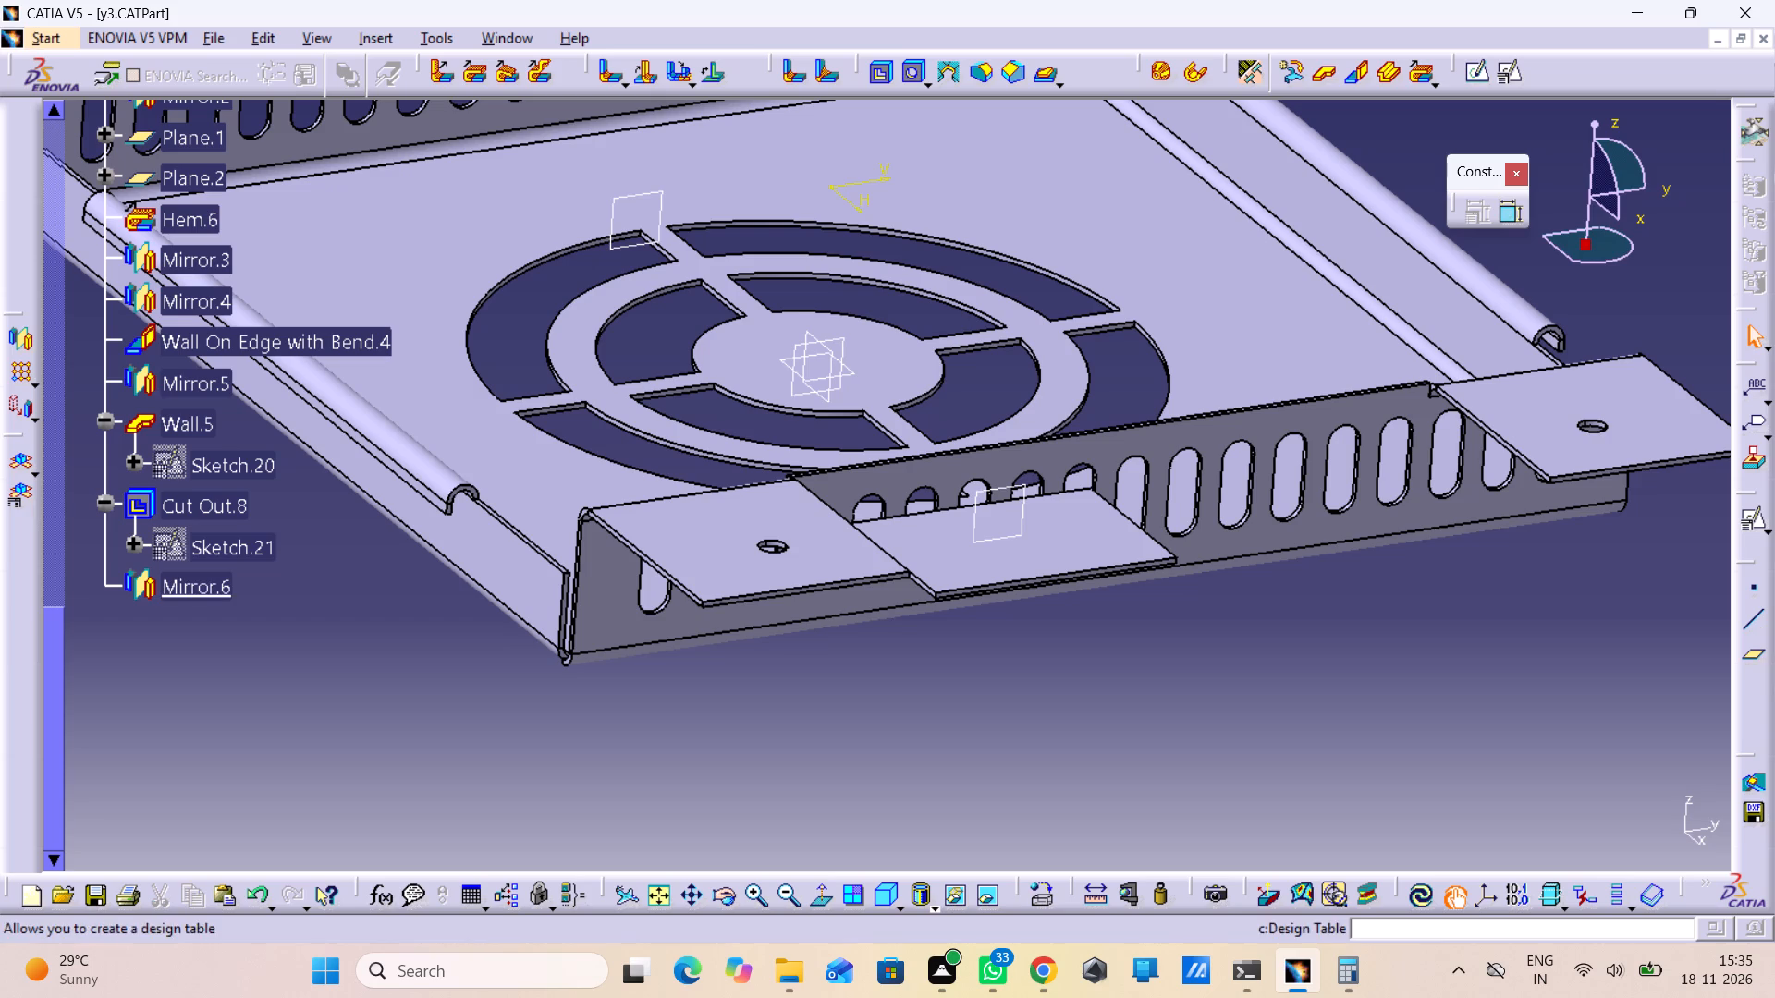
# Open the sketch of the corner tab's circular cutout.
pyautogui.doubleClick(181, 542)
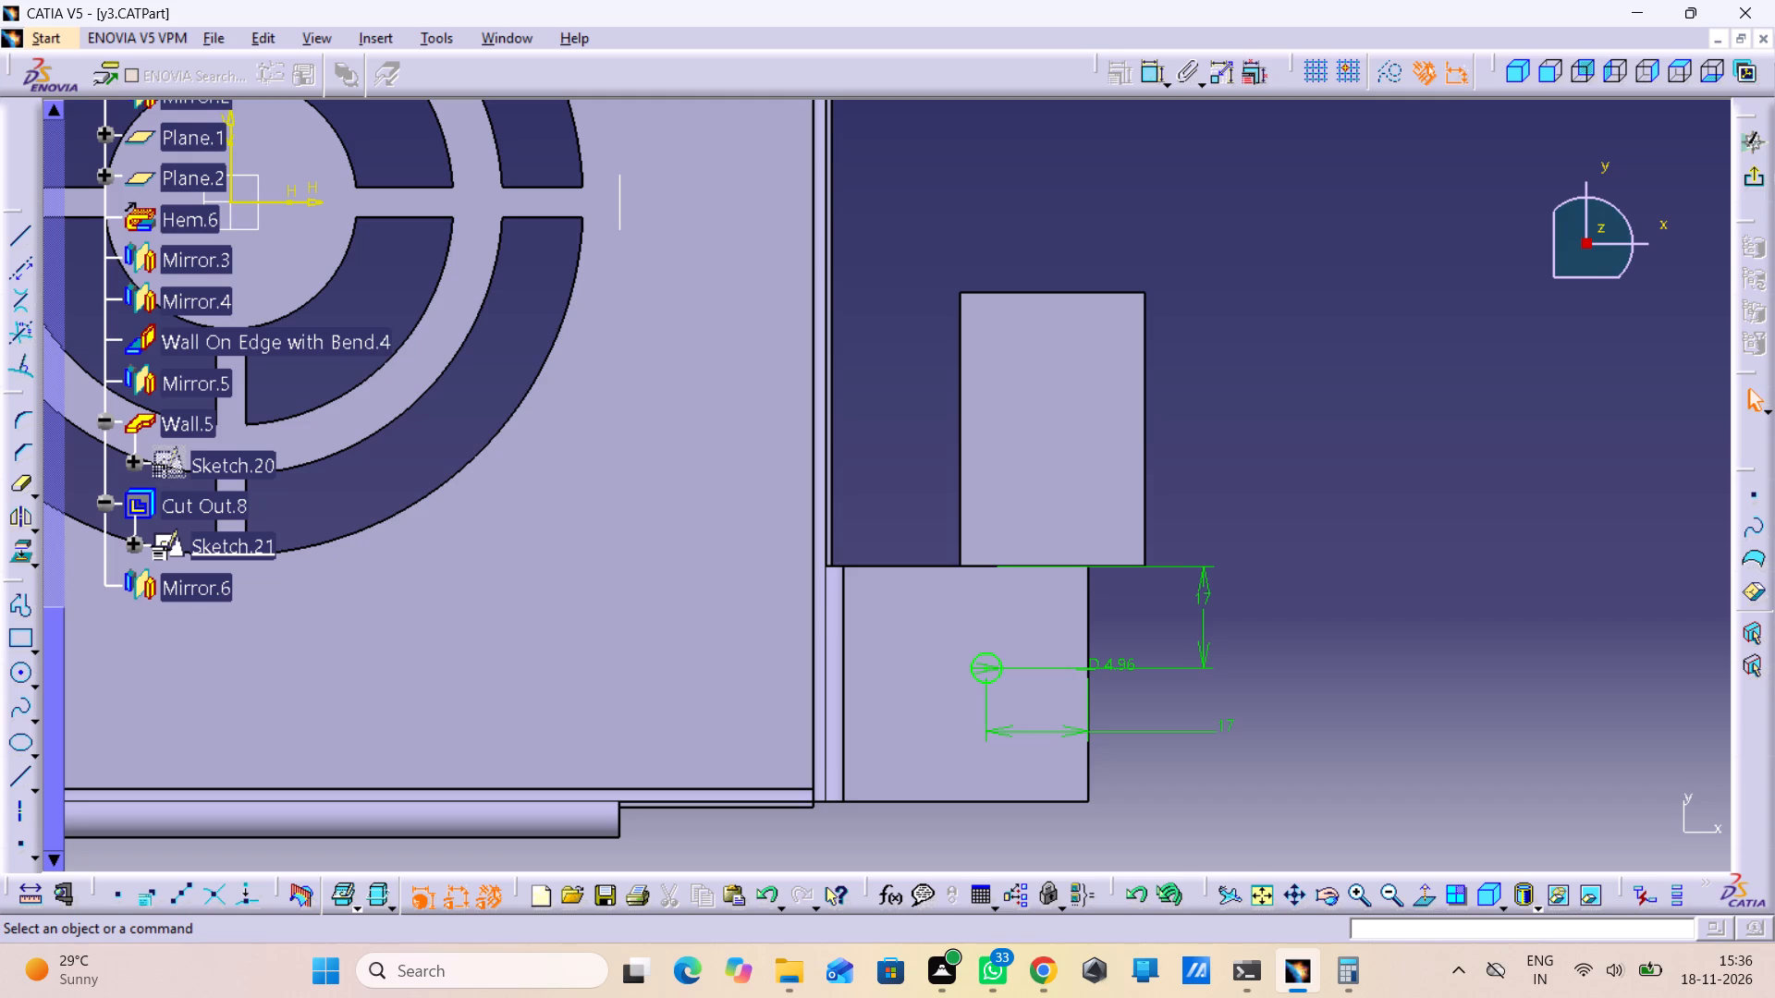
pyautogui.click(1325, 583)
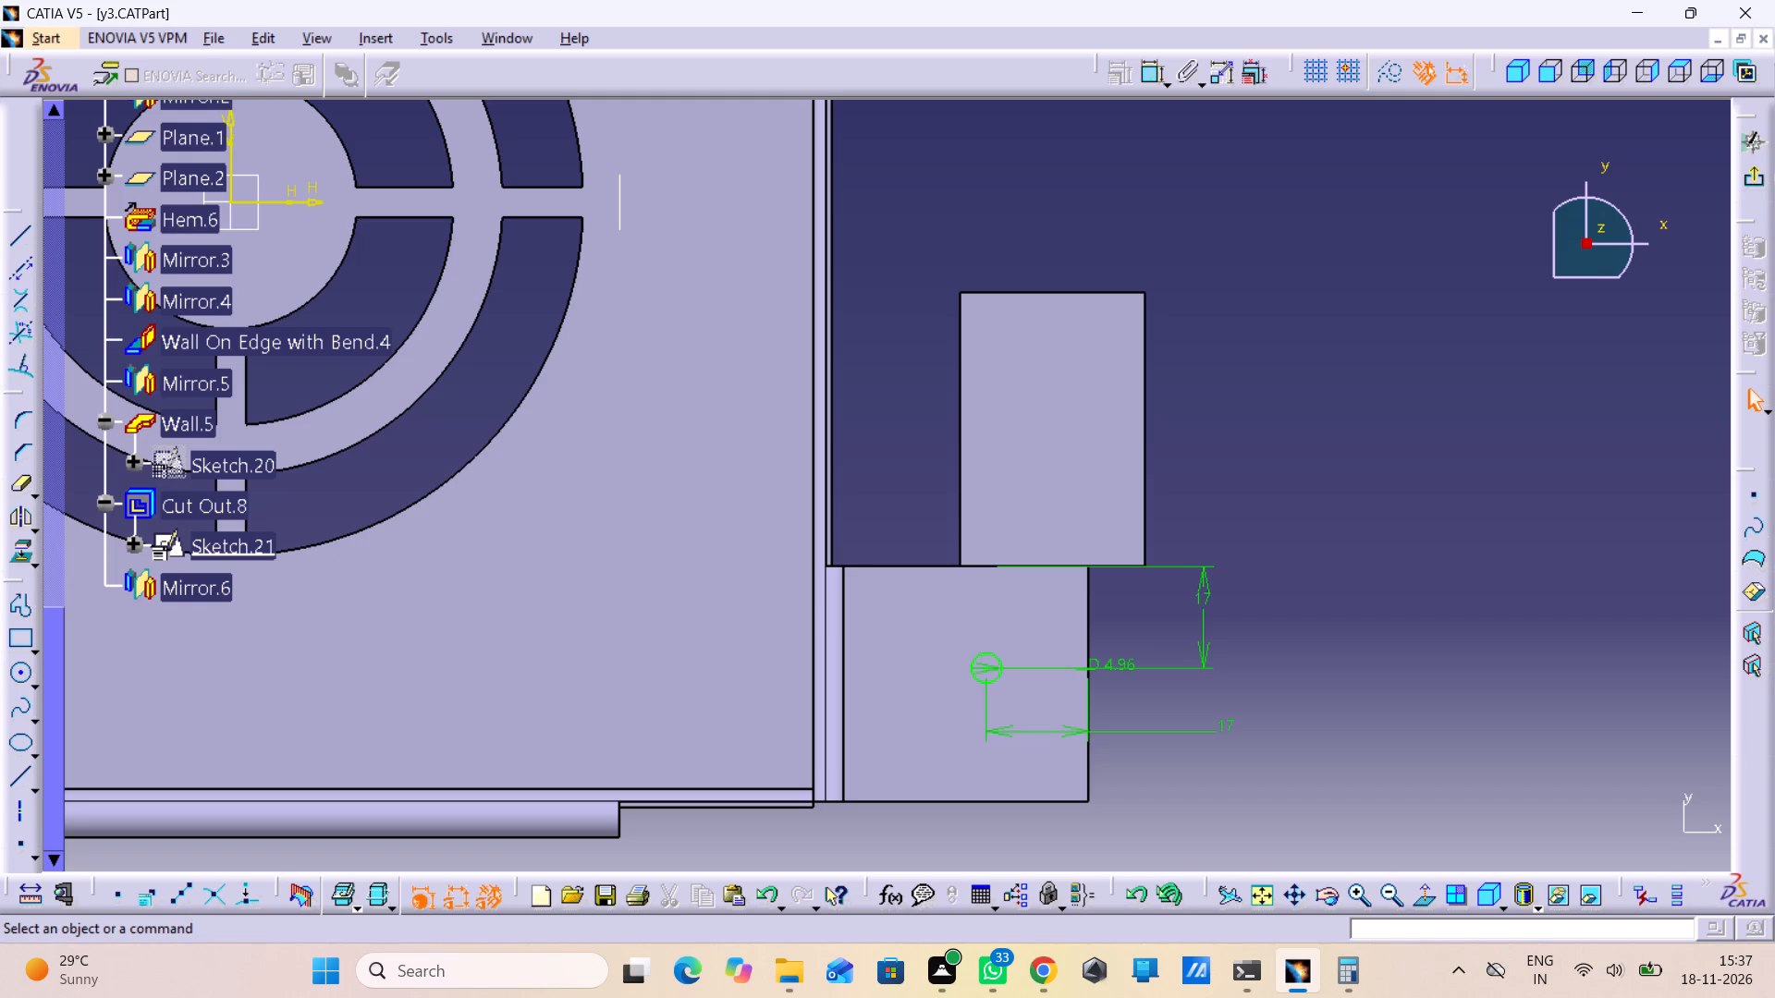
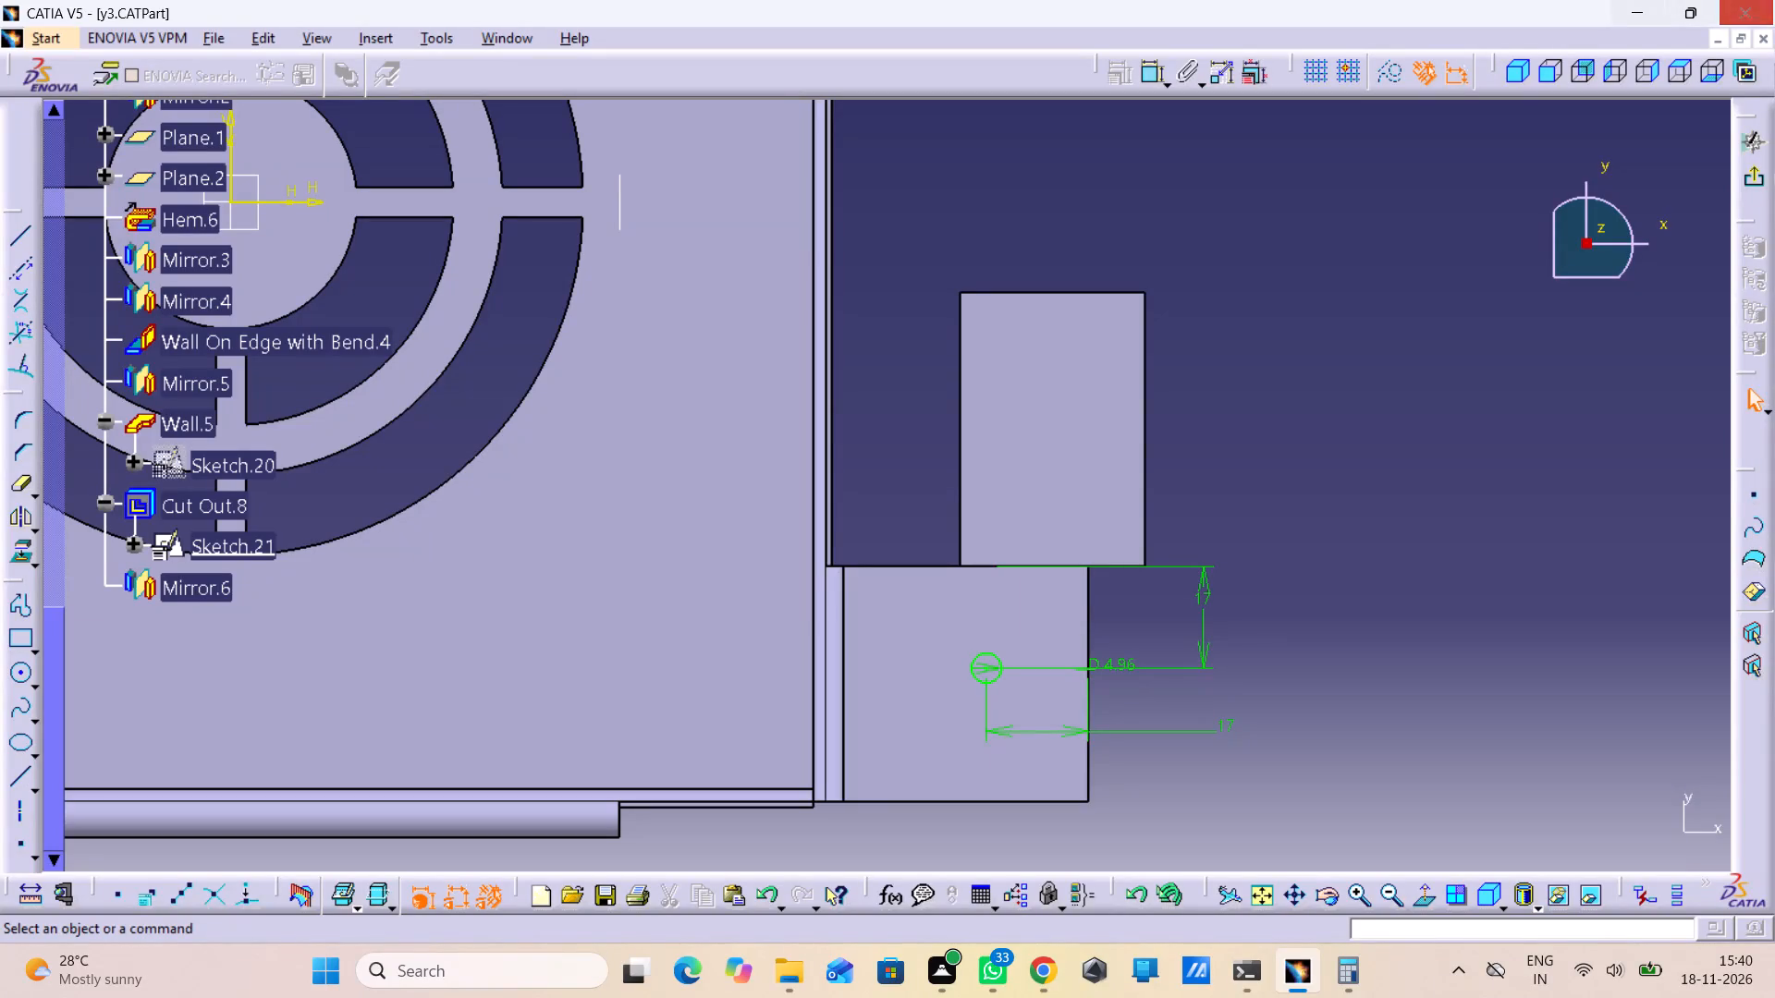
# Exit the Sketch.21 hole sketch of Cut Out.8 and return to the sheet metal part.
pyautogui.click(1757, 184)
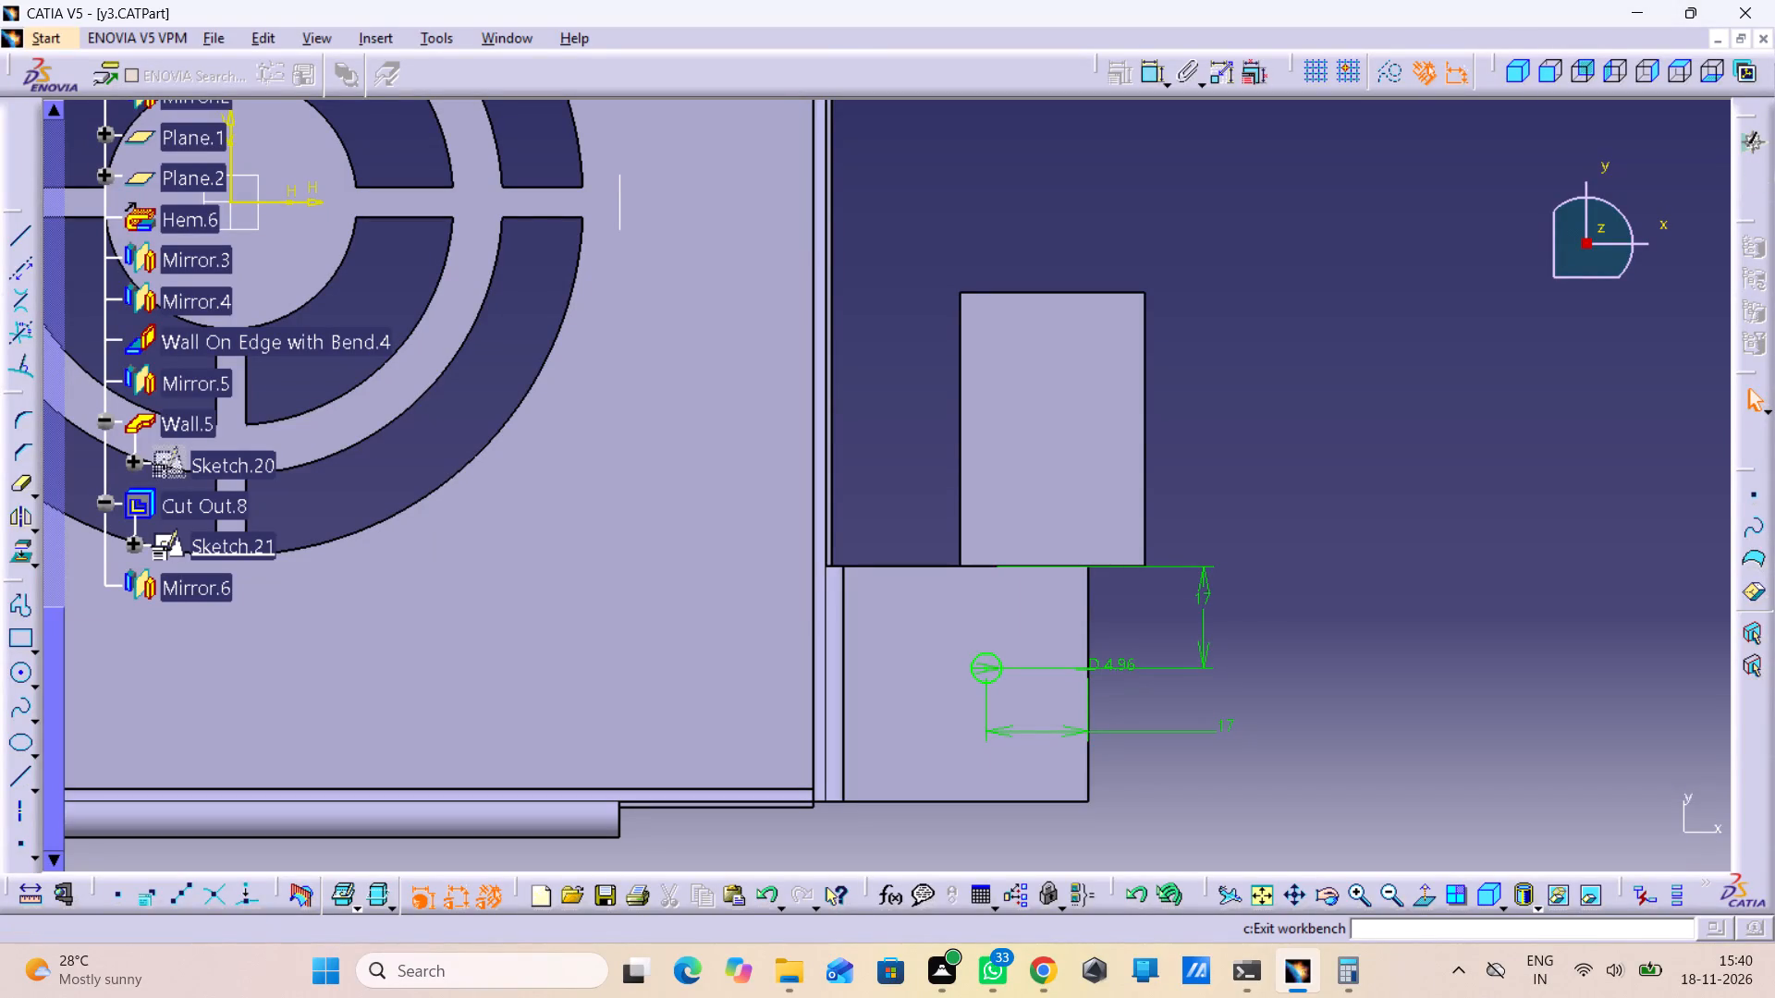
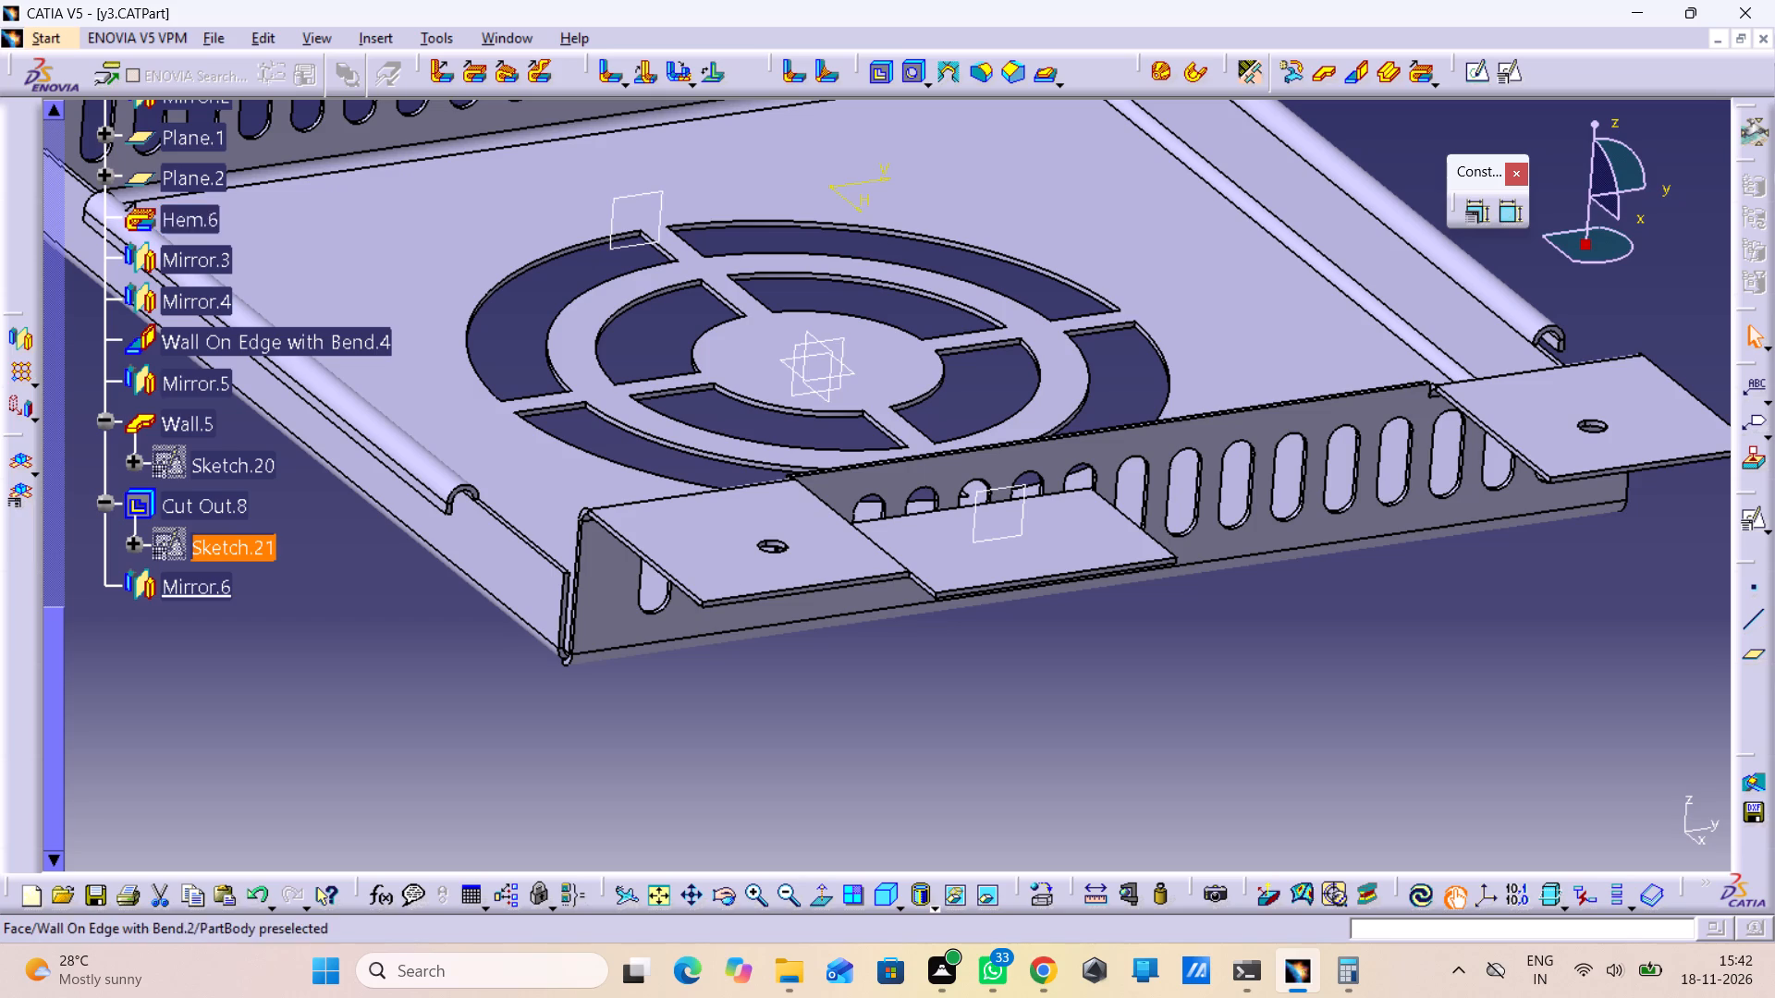
# Examine the overall shape of the sheet metal part from the standard isometric view and a lower angle.
pyautogui.click(1764, 560)
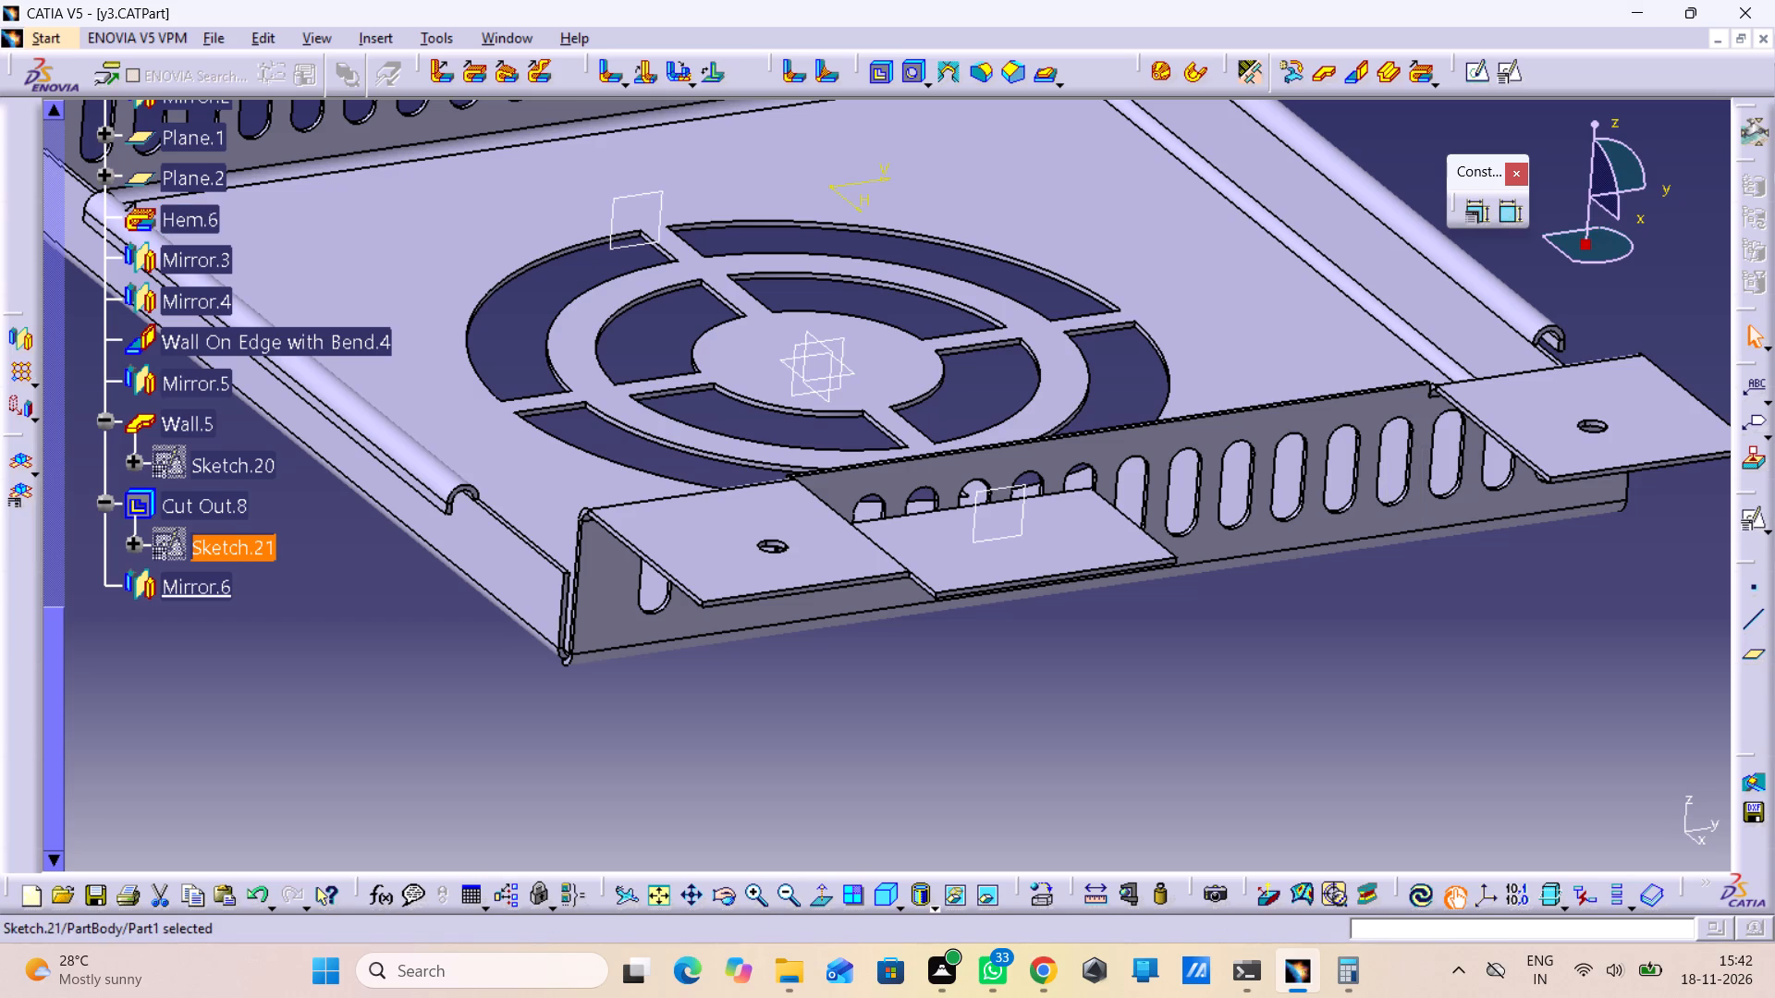
pyautogui.moveTo(848, 672); pyautogui.dragTo(845, 732, button='middle')
pyautogui.rightClick(848, 672)
pyautogui.moveTo(825, 700); pyautogui.dragTo(825, 707, button='middle')
pyautogui.rightClick(825, 700)
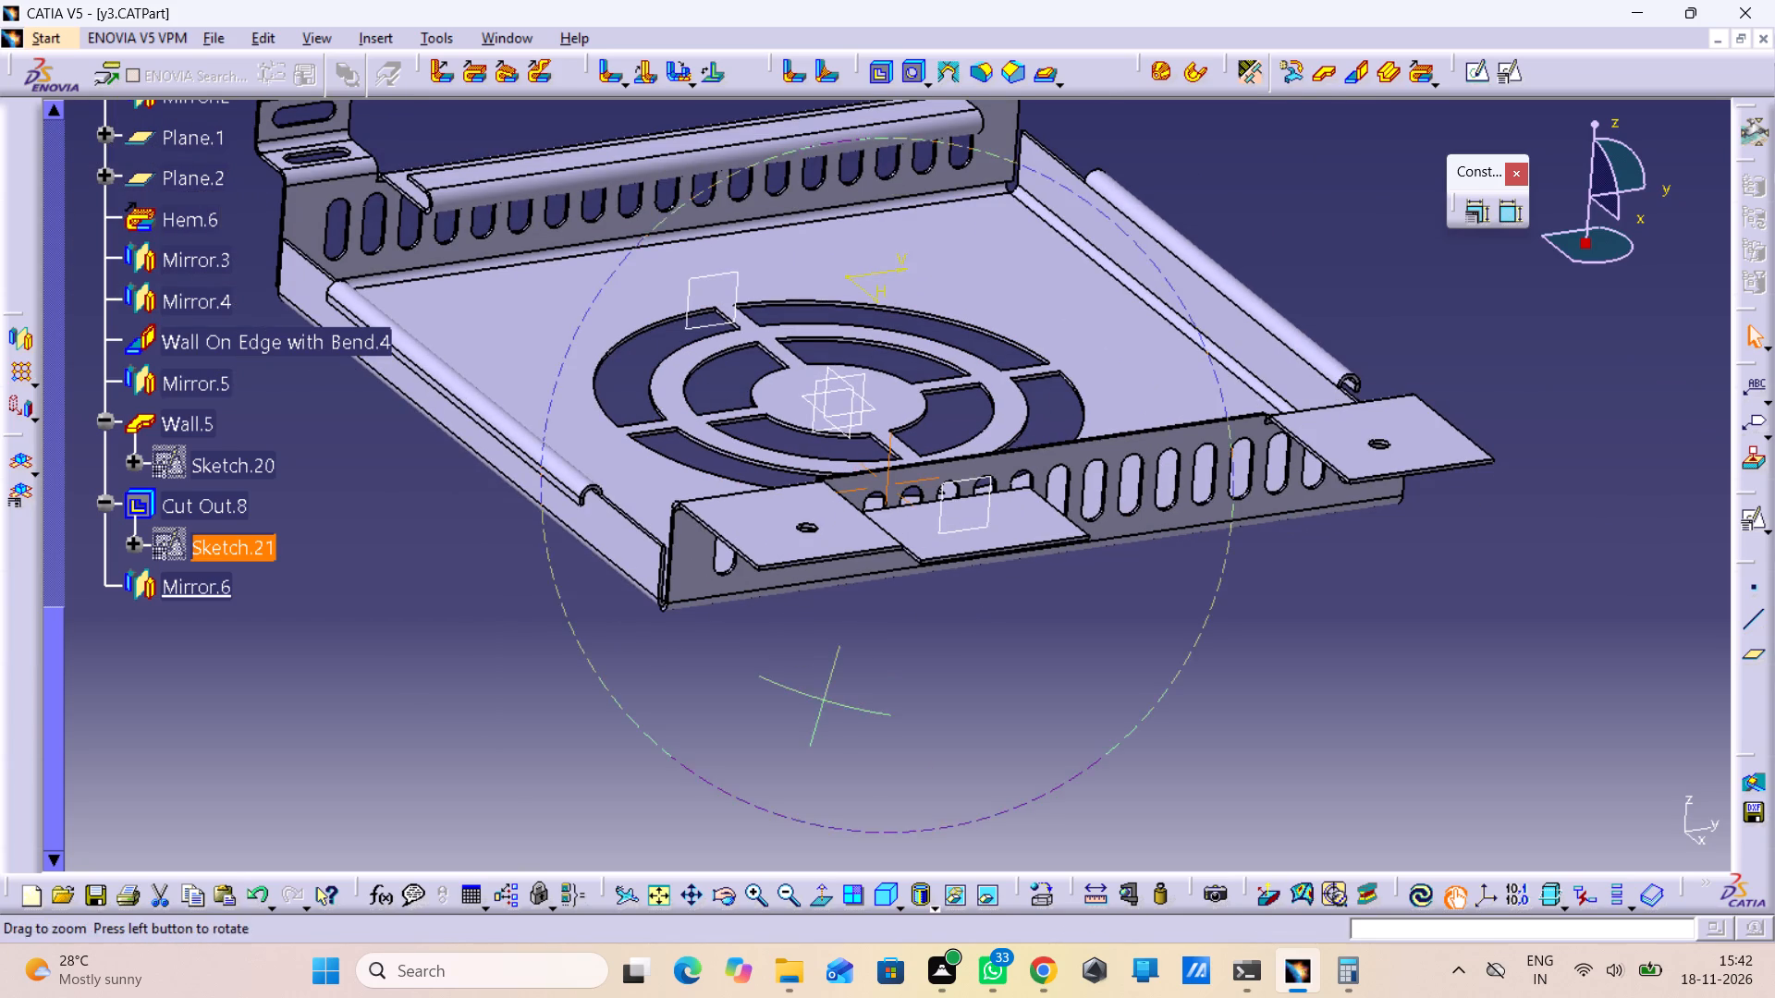
pyautogui.moveTo(825, 707); pyautogui.dragTo(813, 724, button='middle')
pyautogui.moveTo(799, 727); pyautogui.dragTo(873, 723, button='middle')
pyautogui.rightClick(866, 724)
pyautogui.middleClick(873, 723)
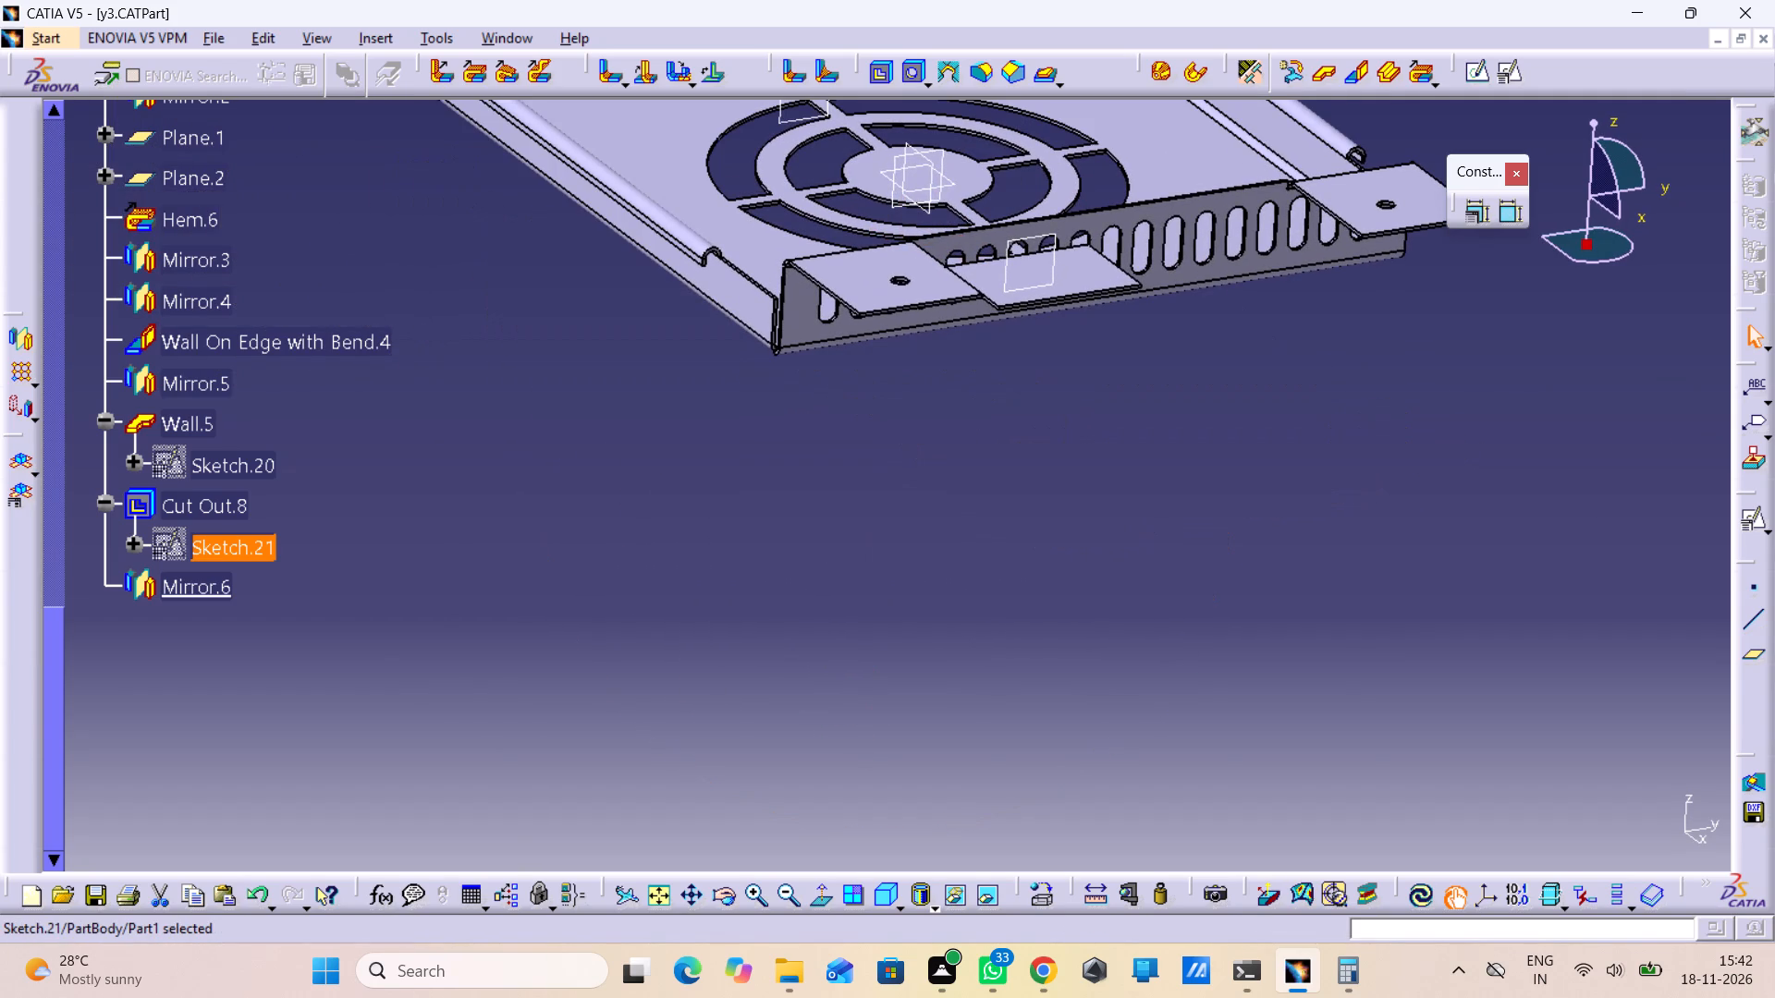
pyautogui.click(876, 902)
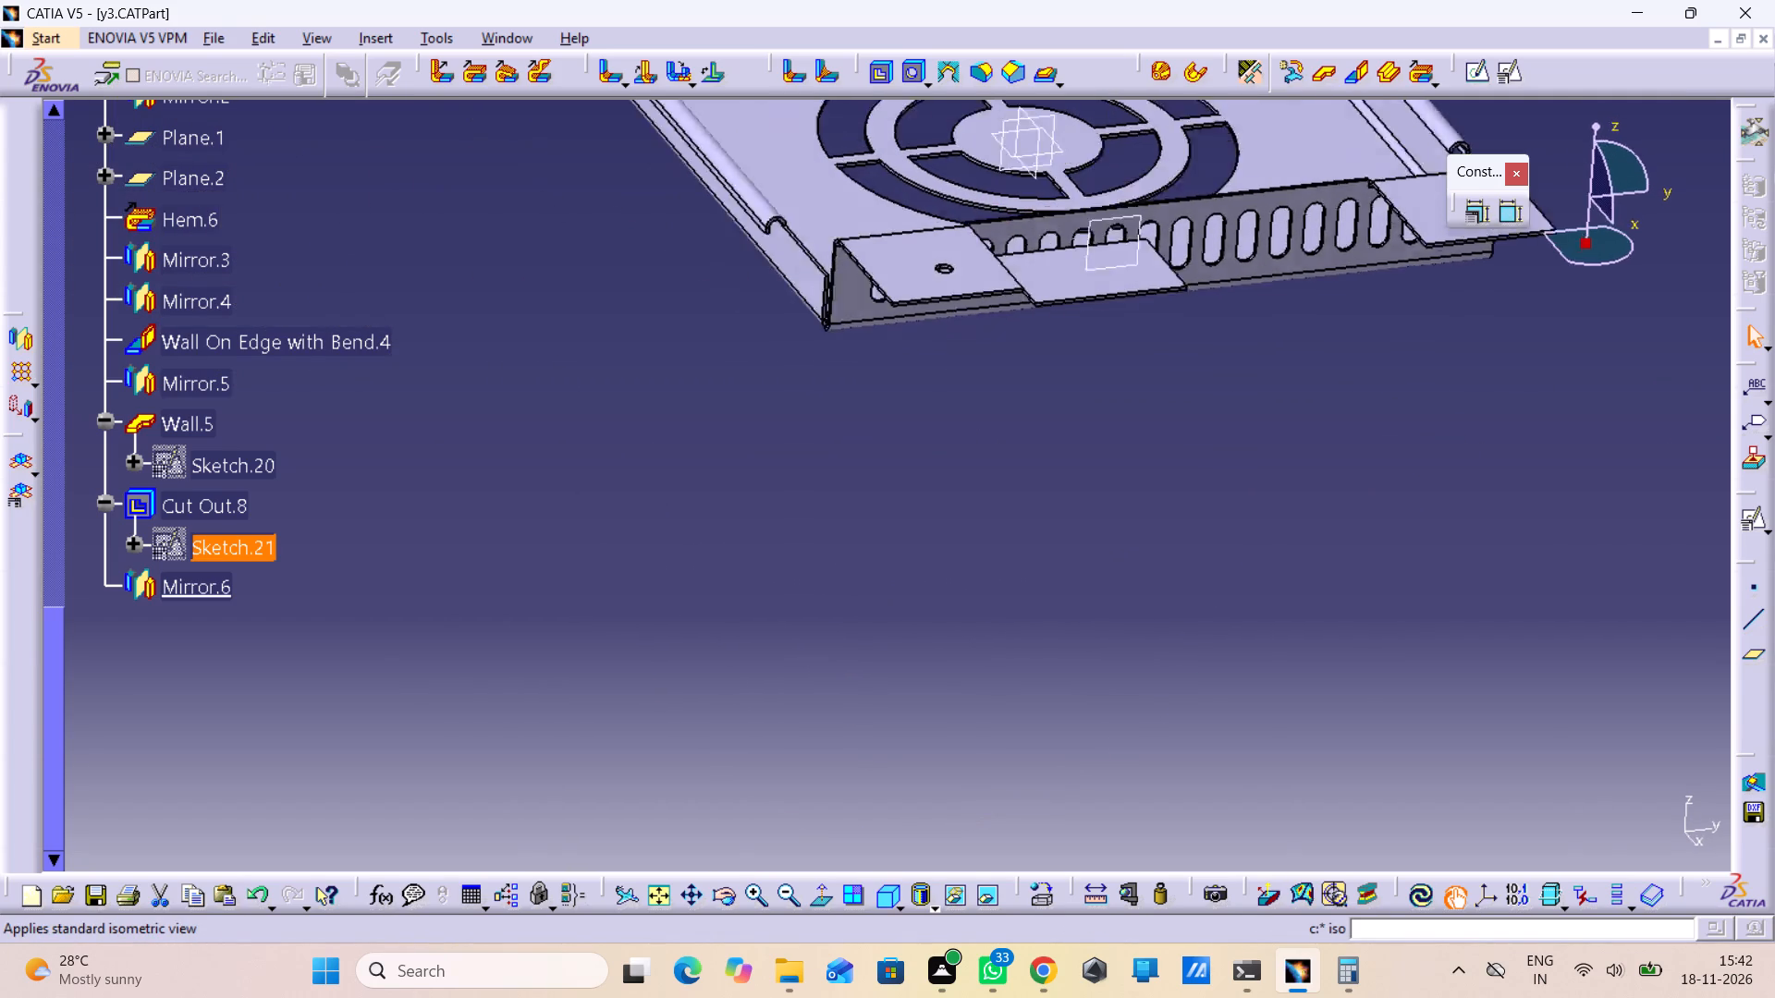
pyautogui.moveTo(909, 543); pyautogui.dragTo(939, 647, button='middle')
pyautogui.rightClick(909, 543)
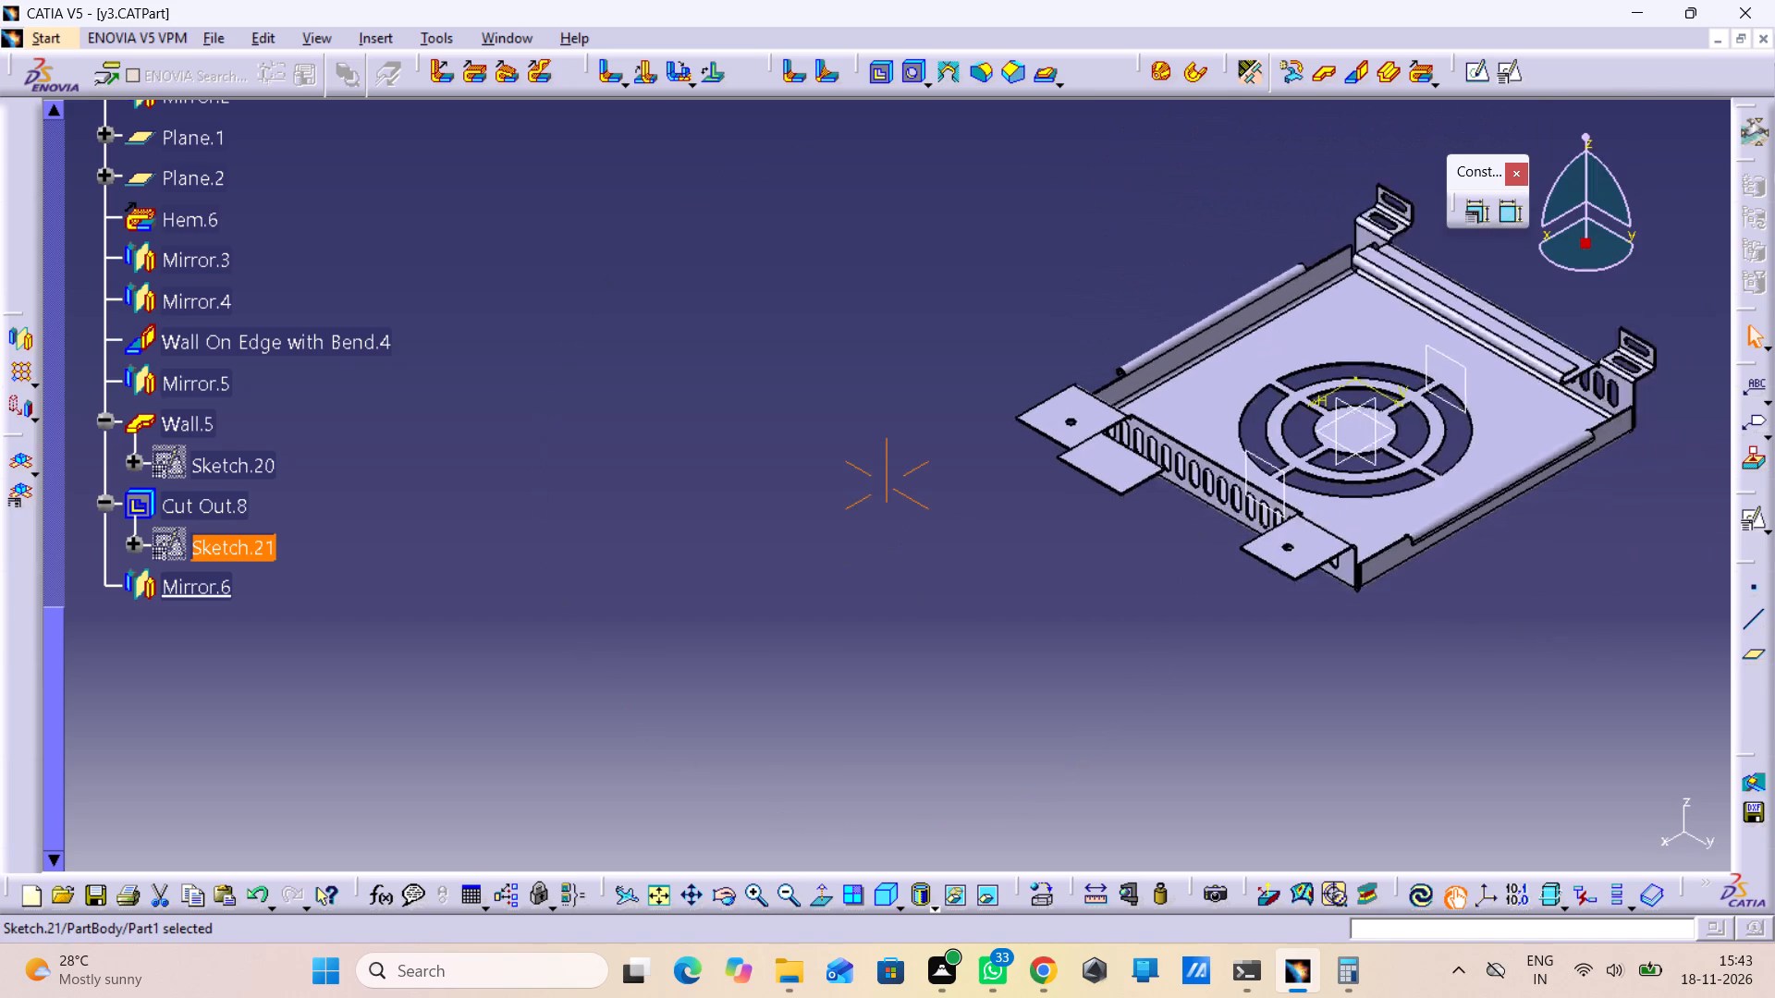
pyautogui.moveTo(939, 647); pyautogui.dragTo(950, 688, button='middle')
pyautogui.moveTo(1149, 629); pyautogui.dragTo(895, 672, button='middle')
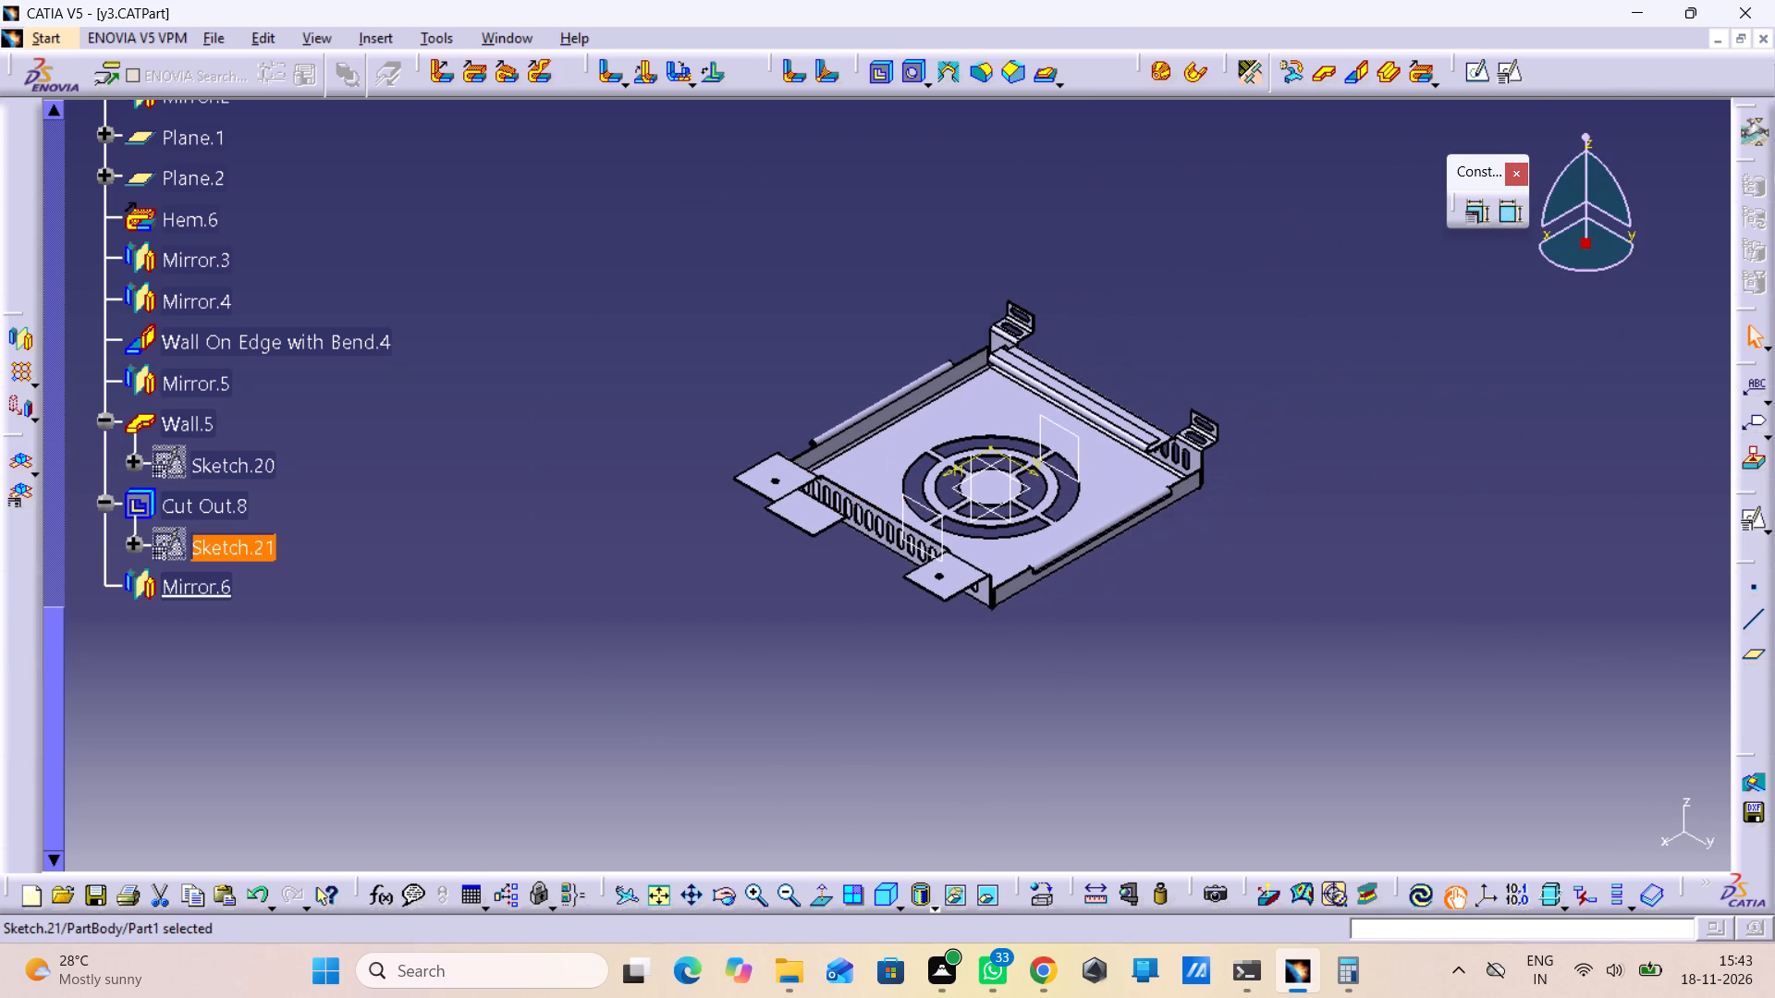
pyautogui.moveTo(998, 647); pyautogui.dragTo(1001, 559, button='middle')
pyautogui.moveTo(998, 647); pyautogui.dragTo(1001, 559, button='right')
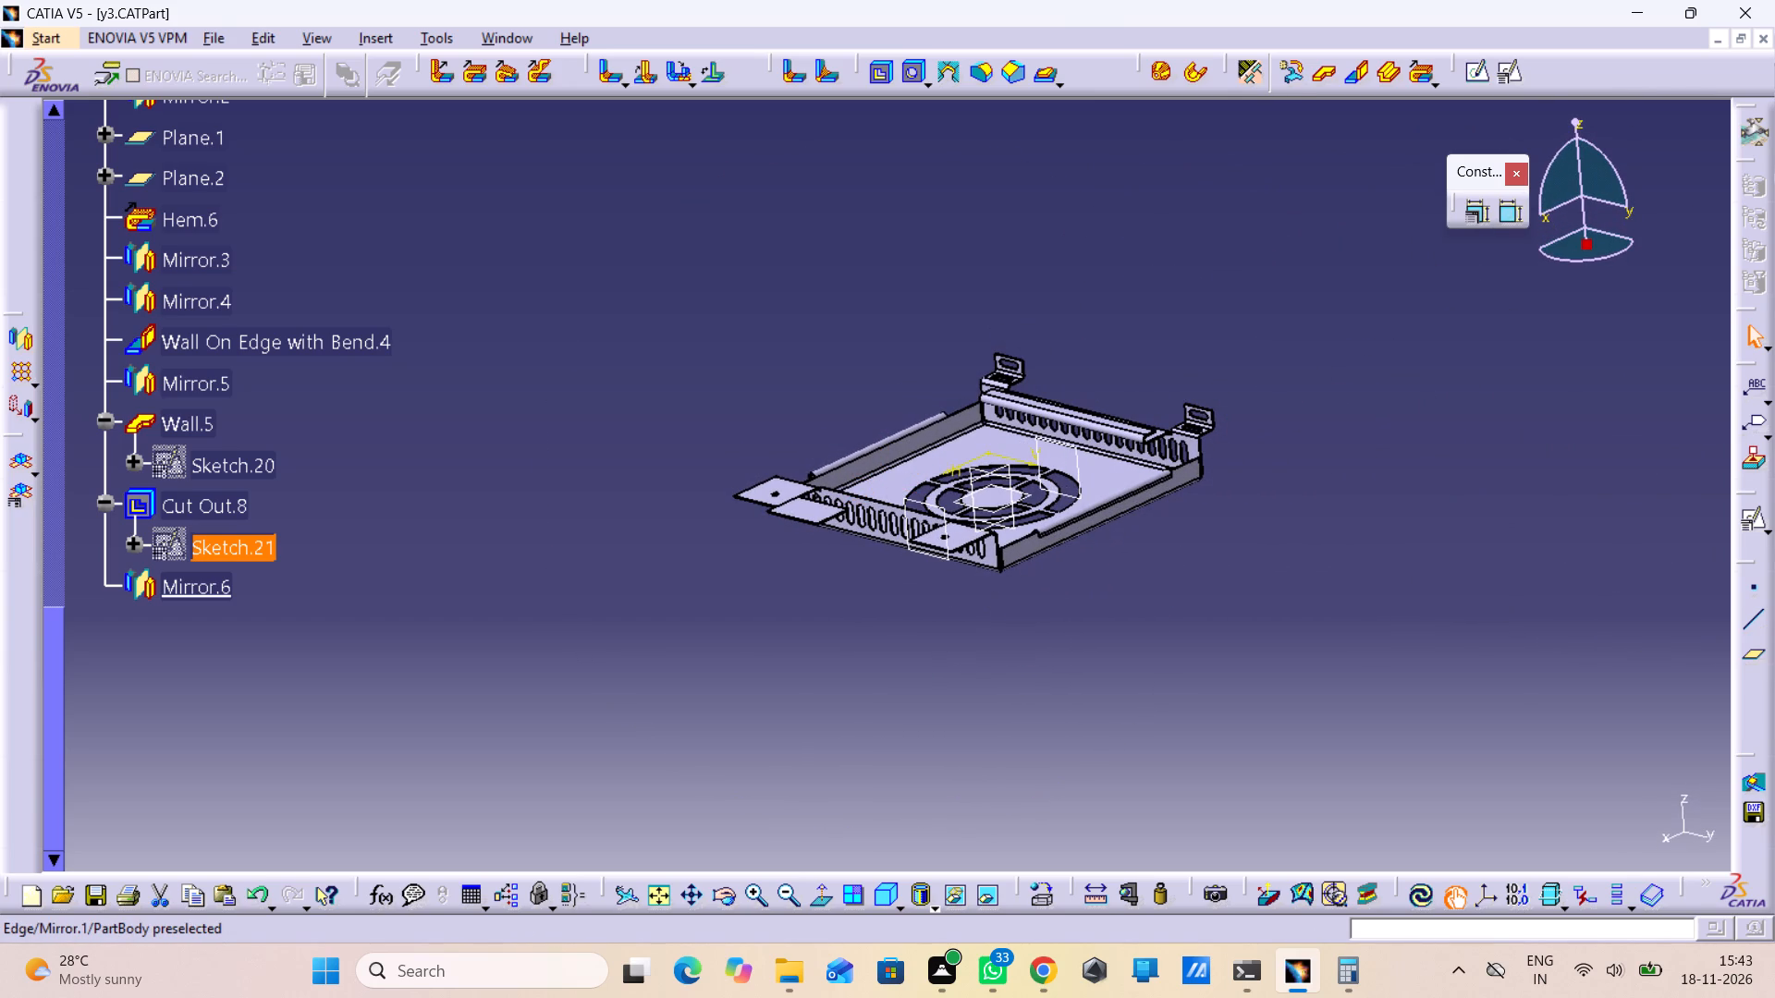
# Apply the Steel material from the Metal family of the default catalog to the PartBody.
pyautogui.click(1034, 895)
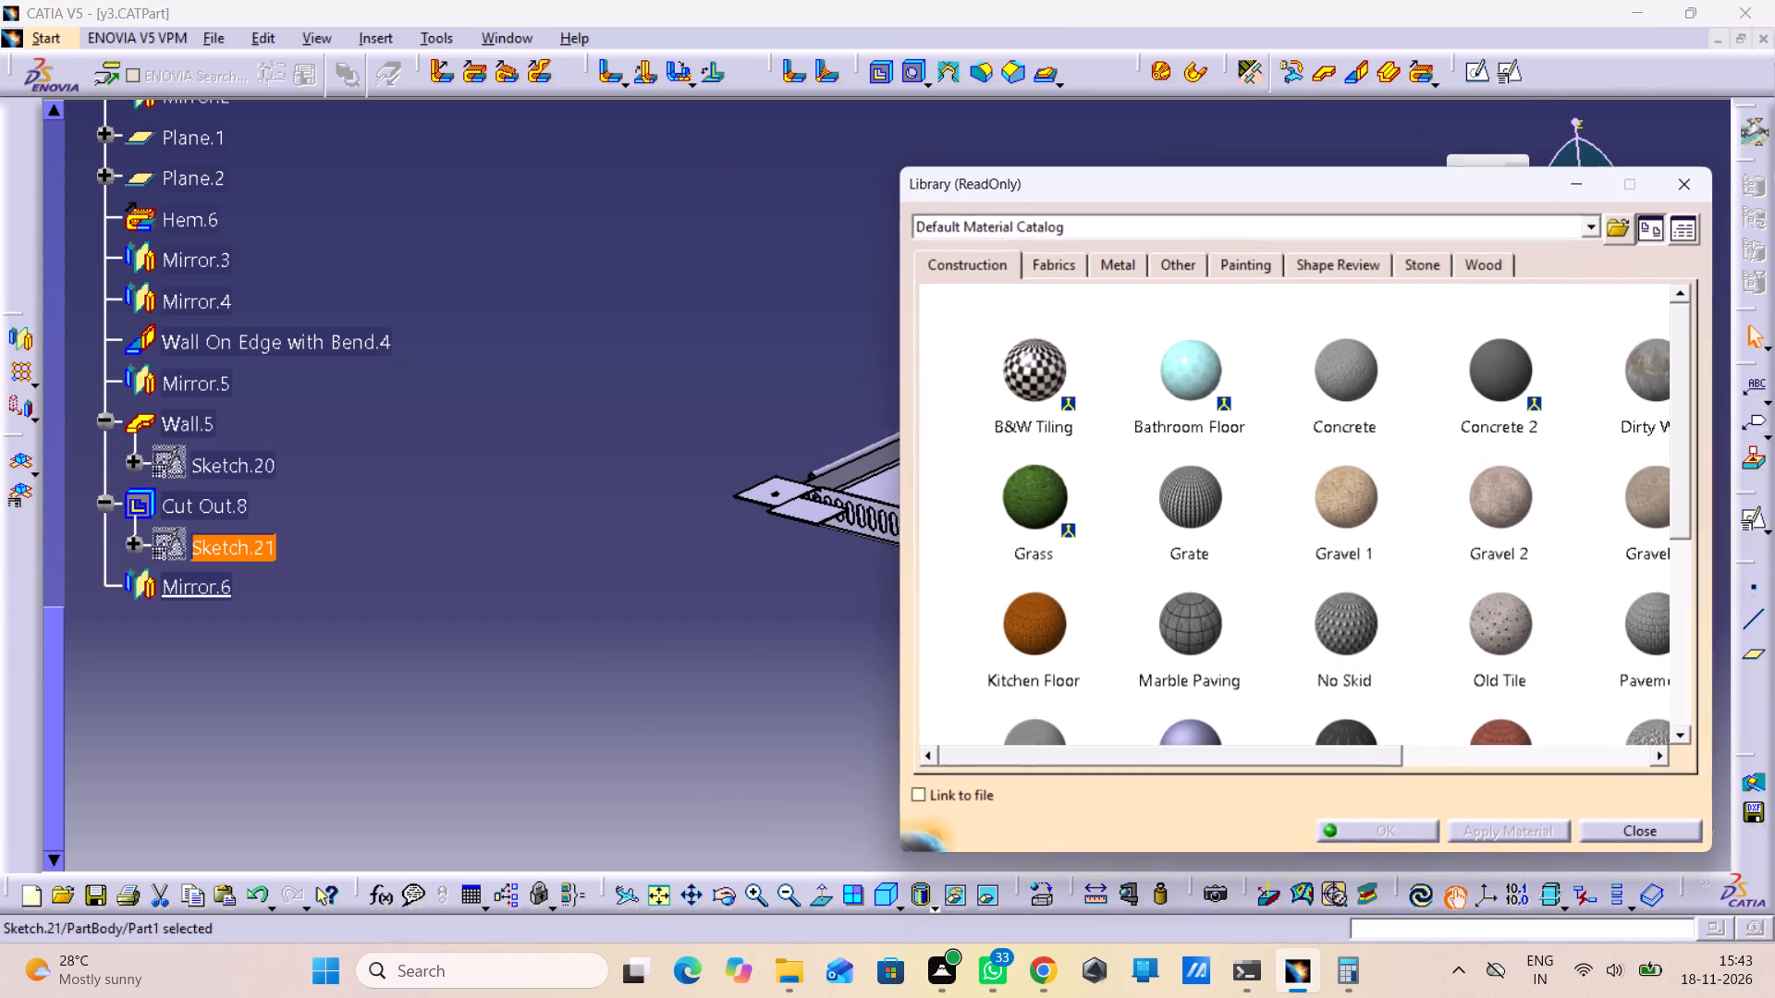
pyautogui.click(1113, 278)
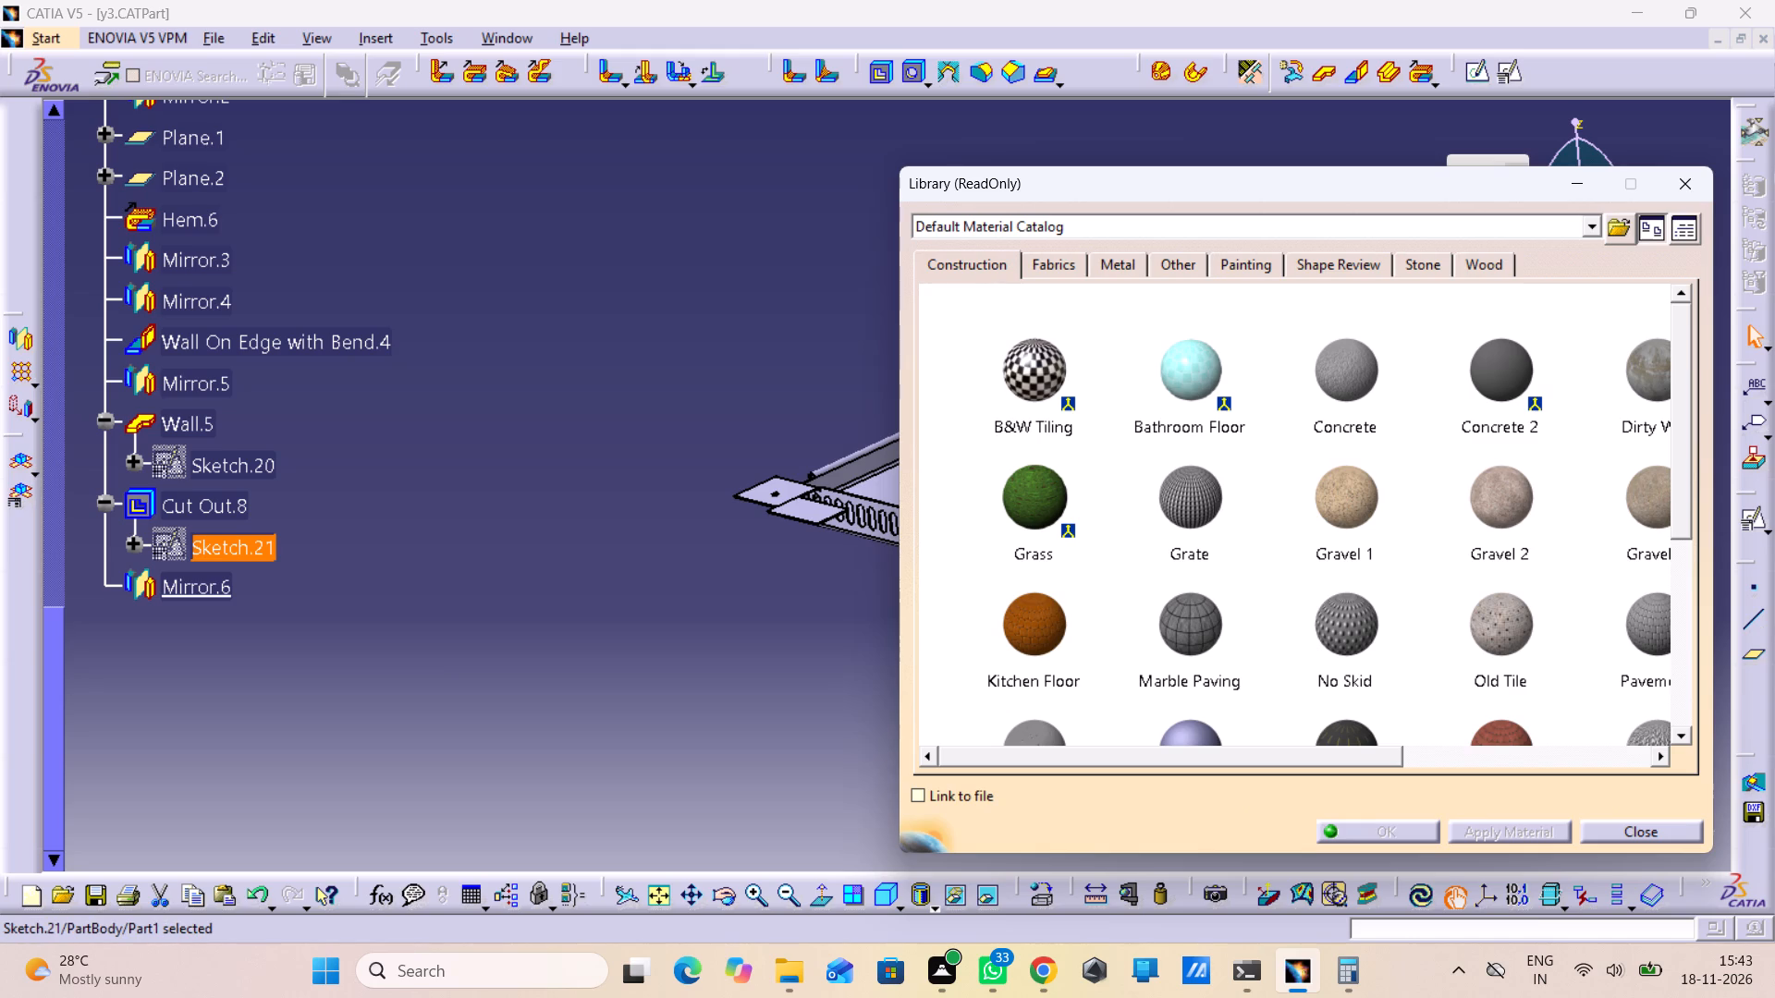
pyautogui.scroll(-2, 1126, 373)
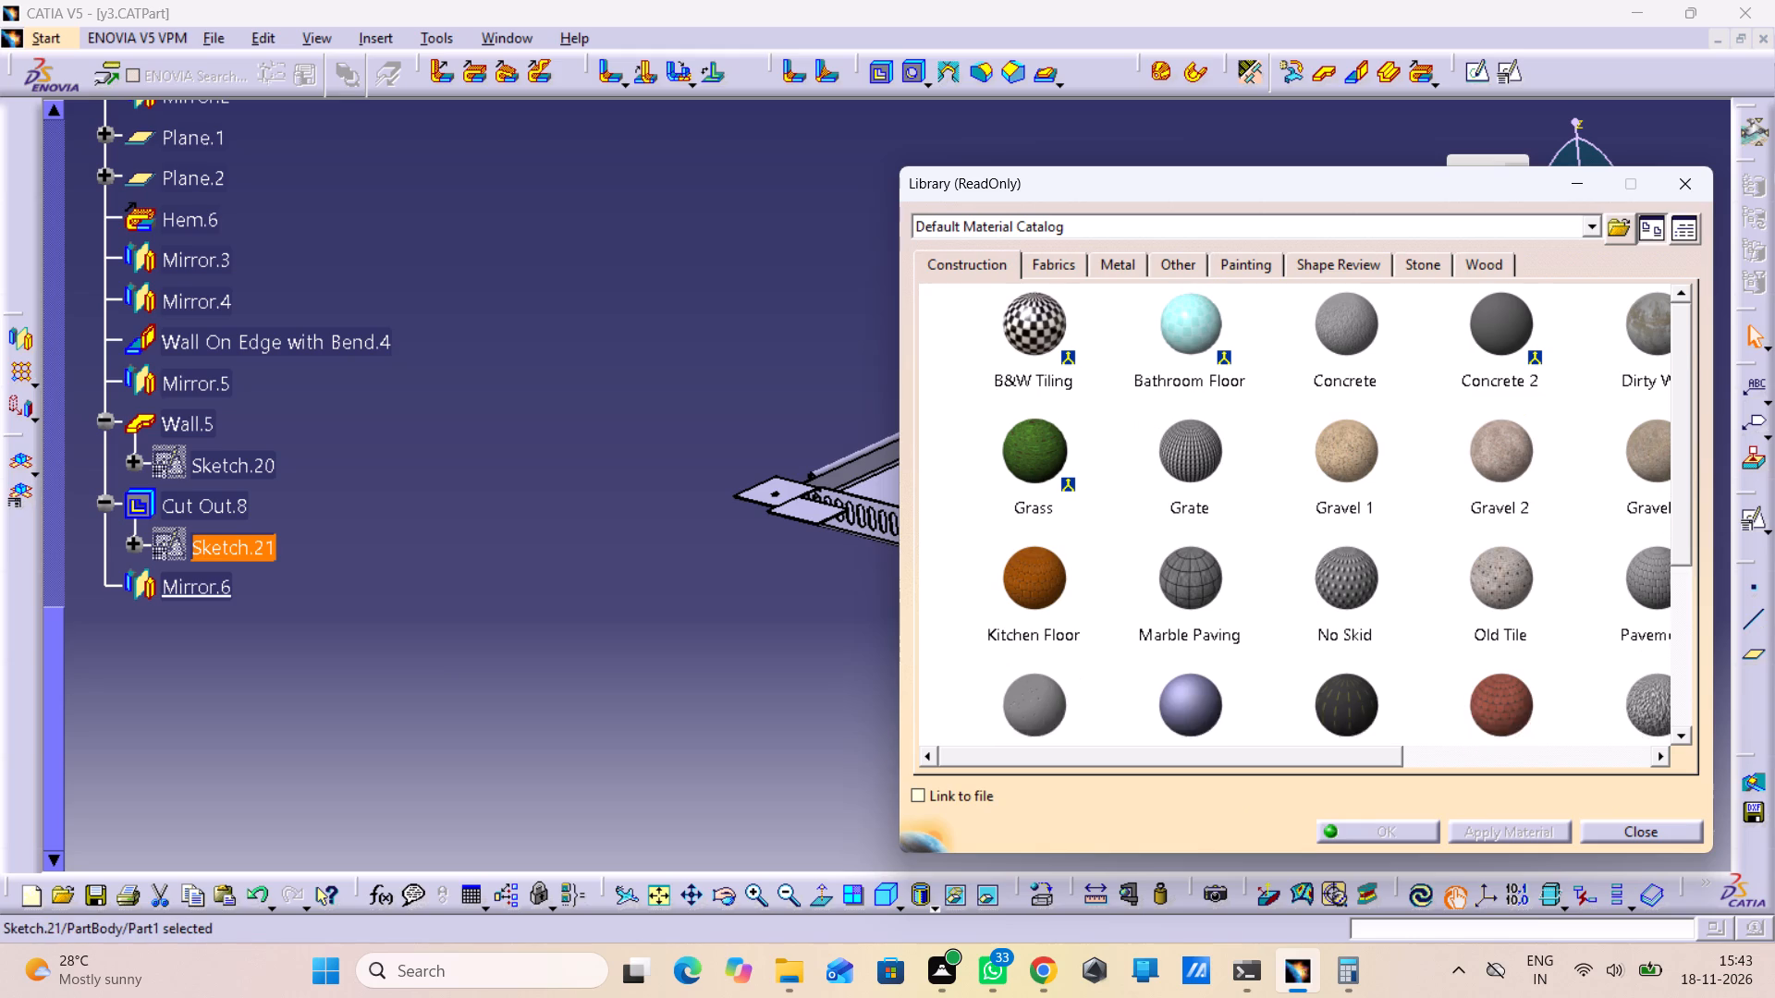
pyautogui.scroll(-1, 1143, 414)
pyautogui.click(1123, 265)
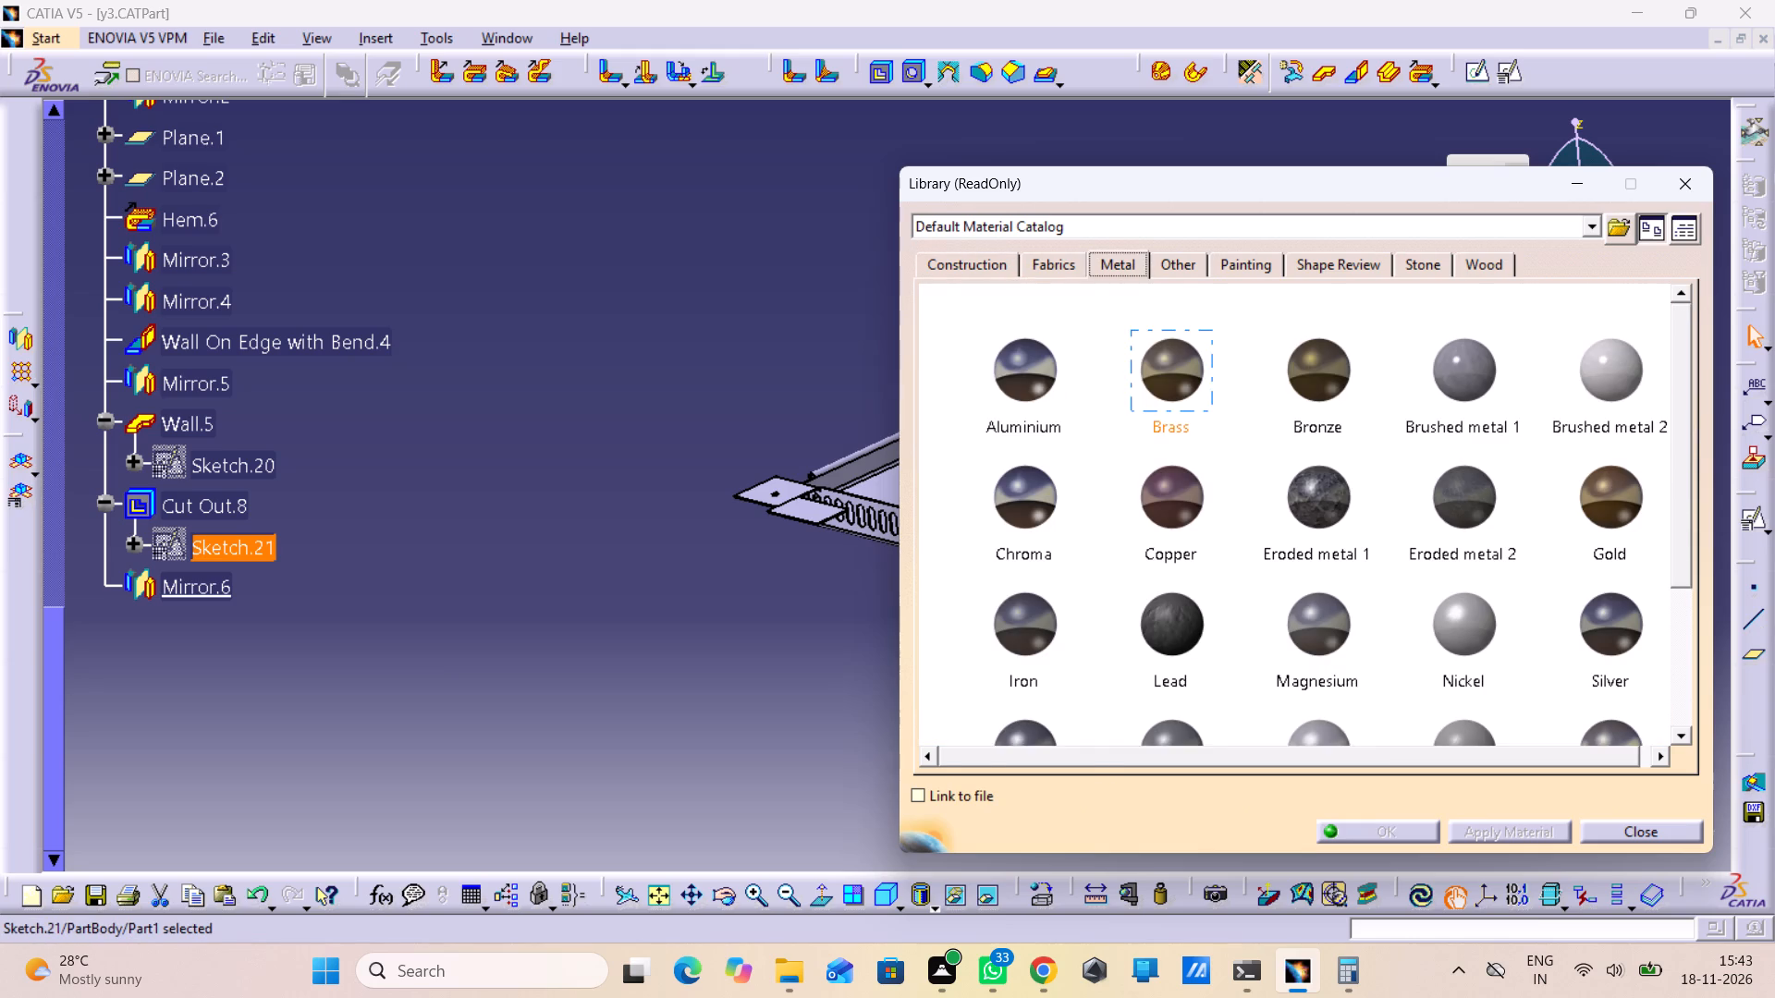
pyautogui.scroll(-1, 1173, 401)
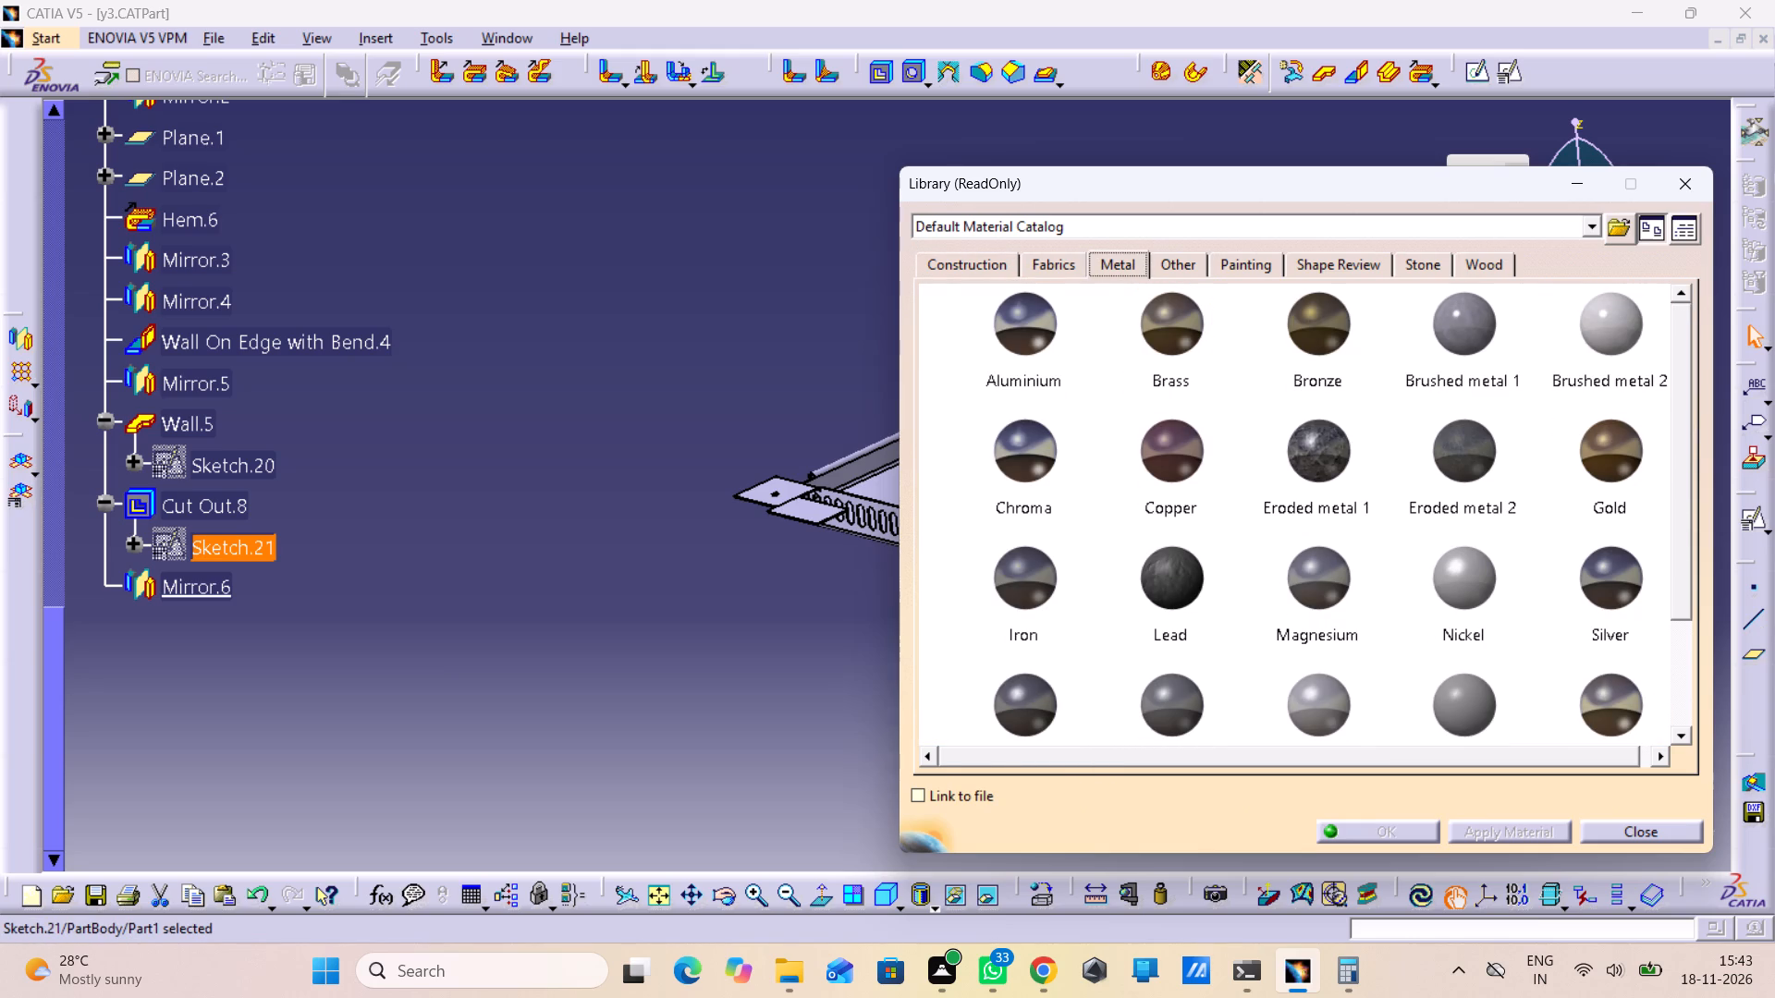
pyautogui.click(1026, 570)
pyautogui.scroll(-2, 1068, 538)
pyautogui.click(1042, 603)
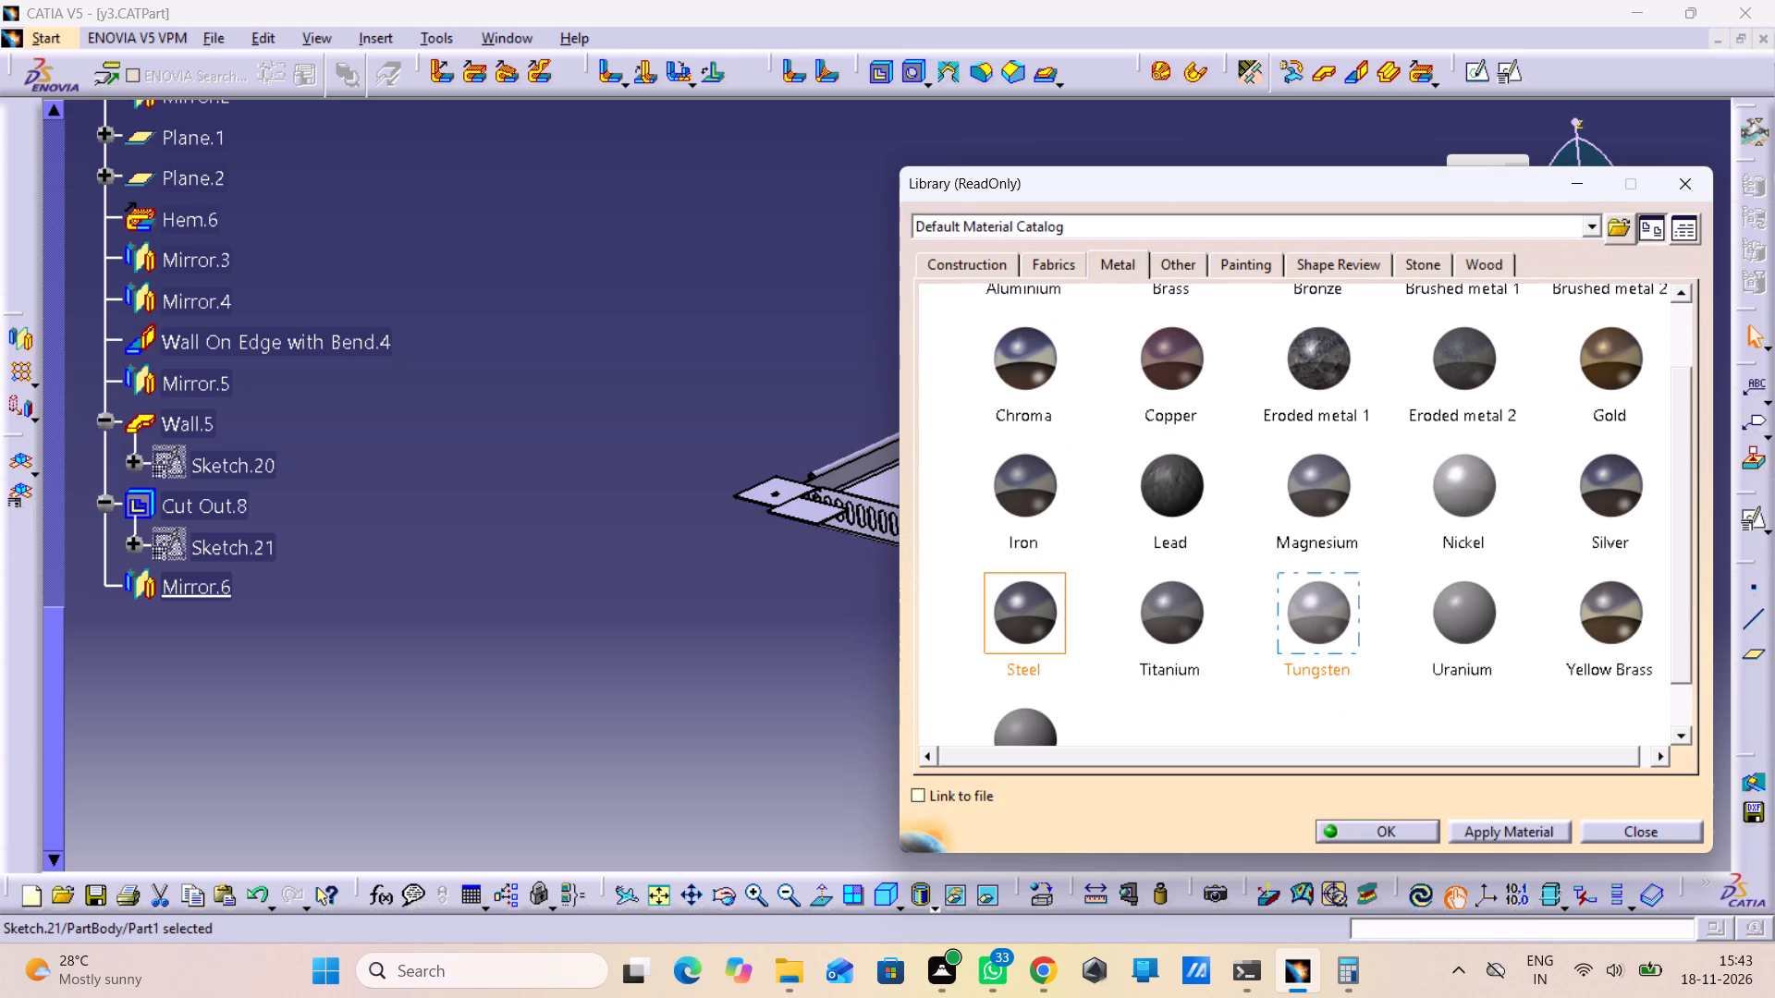
pyautogui.scroll(2, 386, 362)
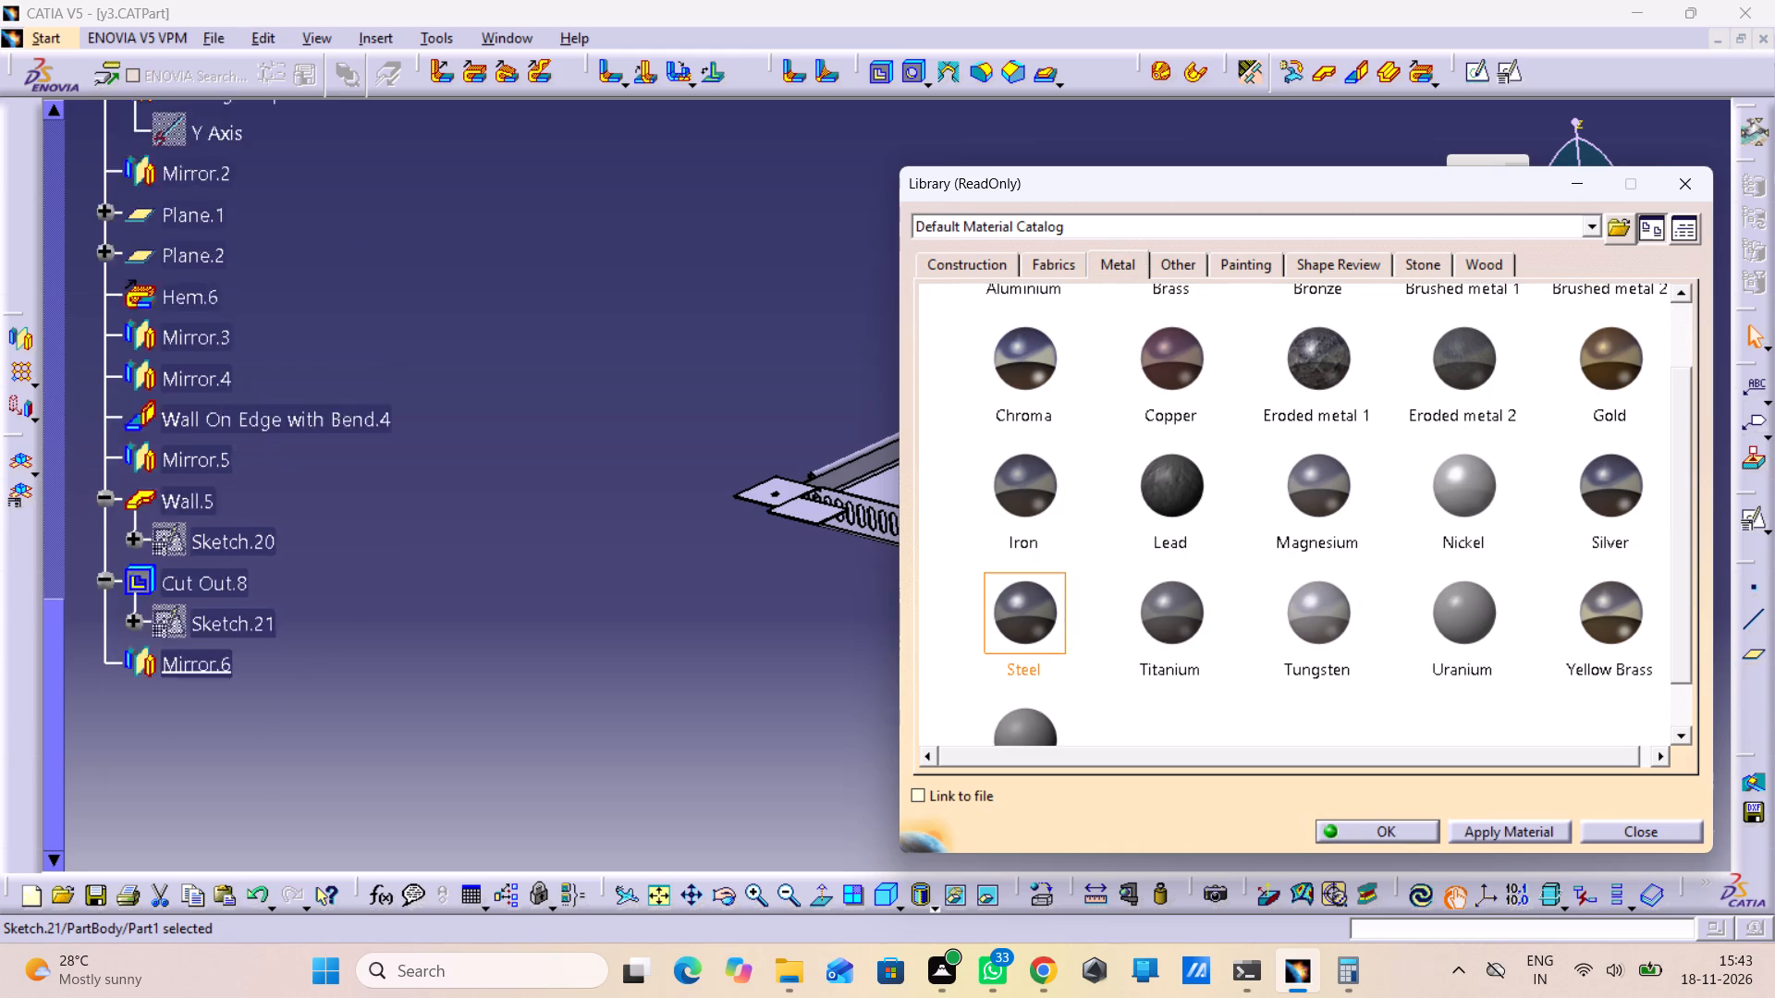
pyautogui.scroll(19, 386, 362)
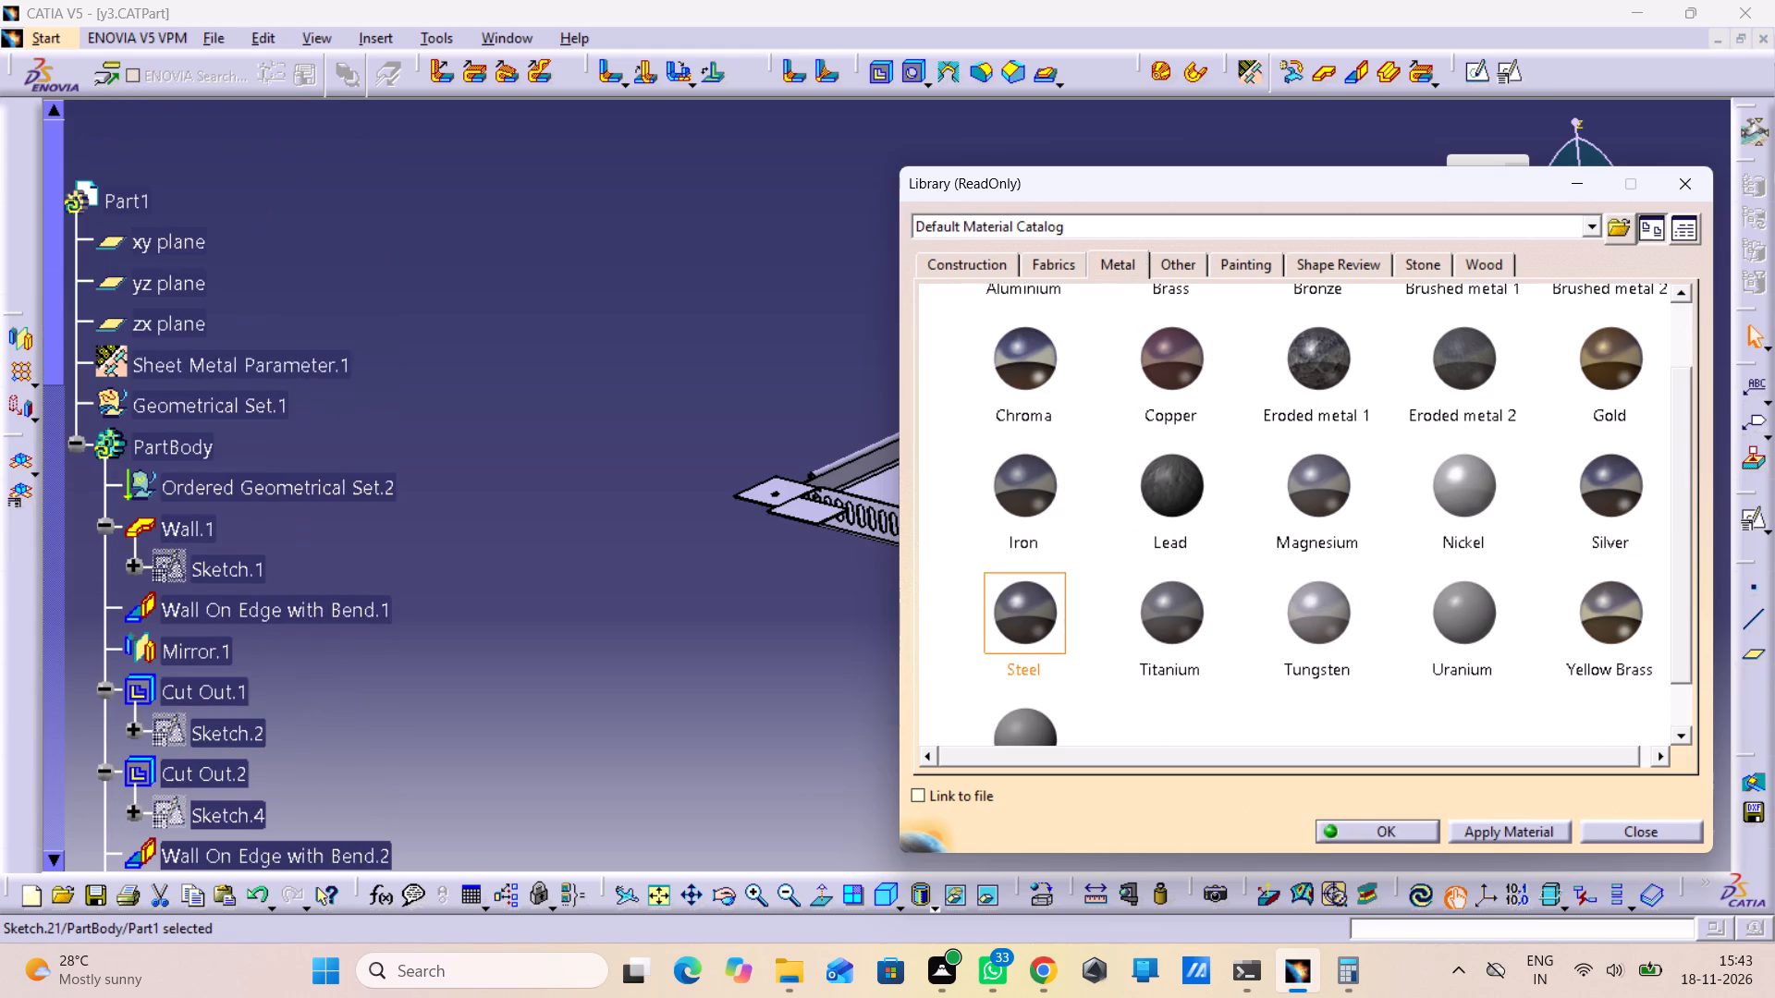
pyautogui.click(136, 455)
pyautogui.scroll(-3, 440, 473)
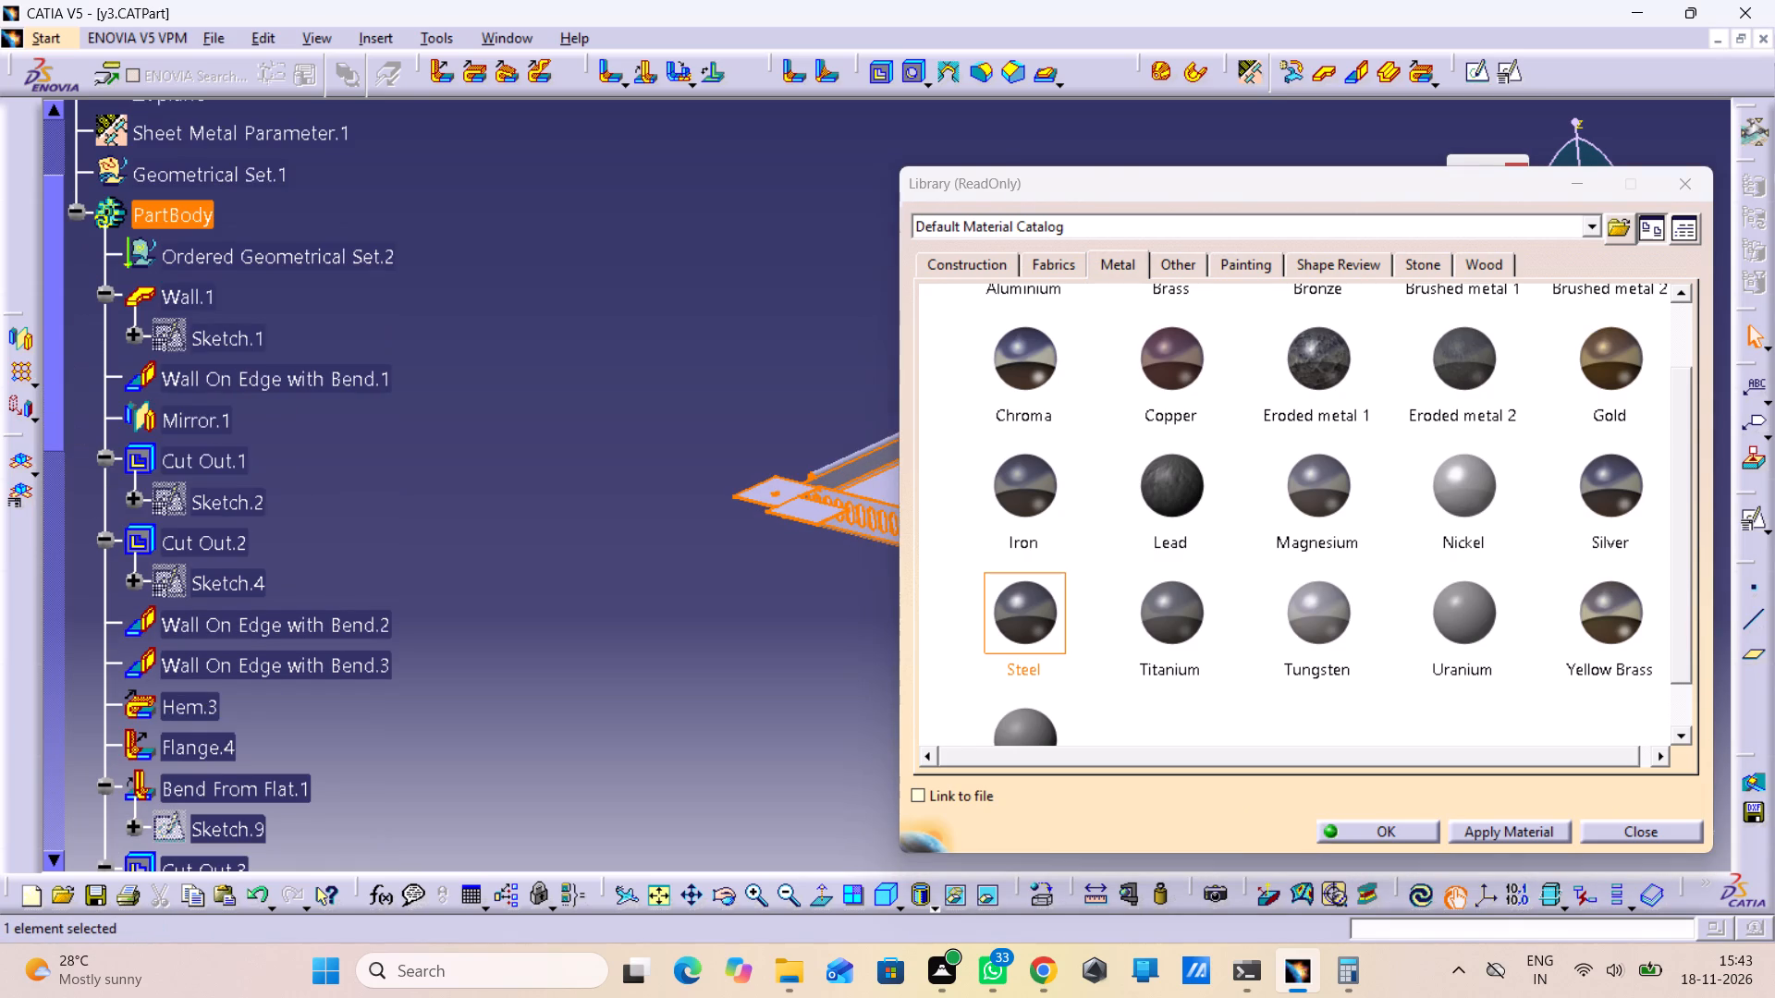
pyautogui.click(1356, 826)
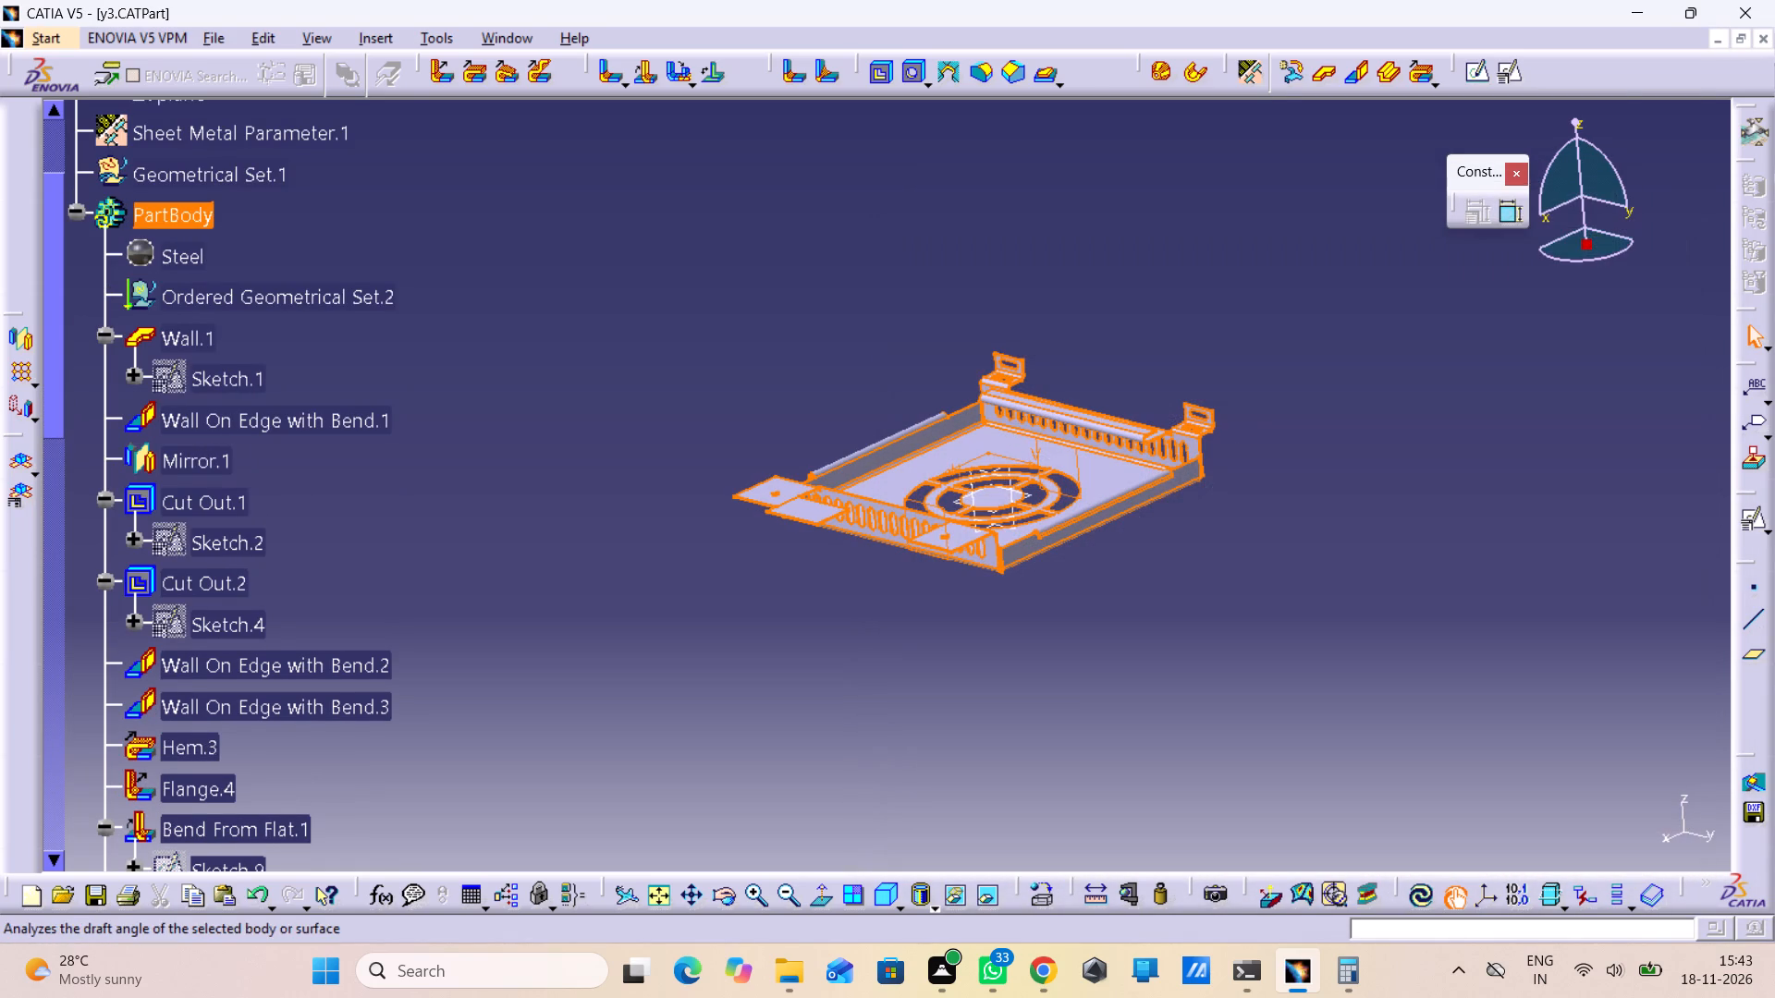
pyautogui.click(1213, 774)
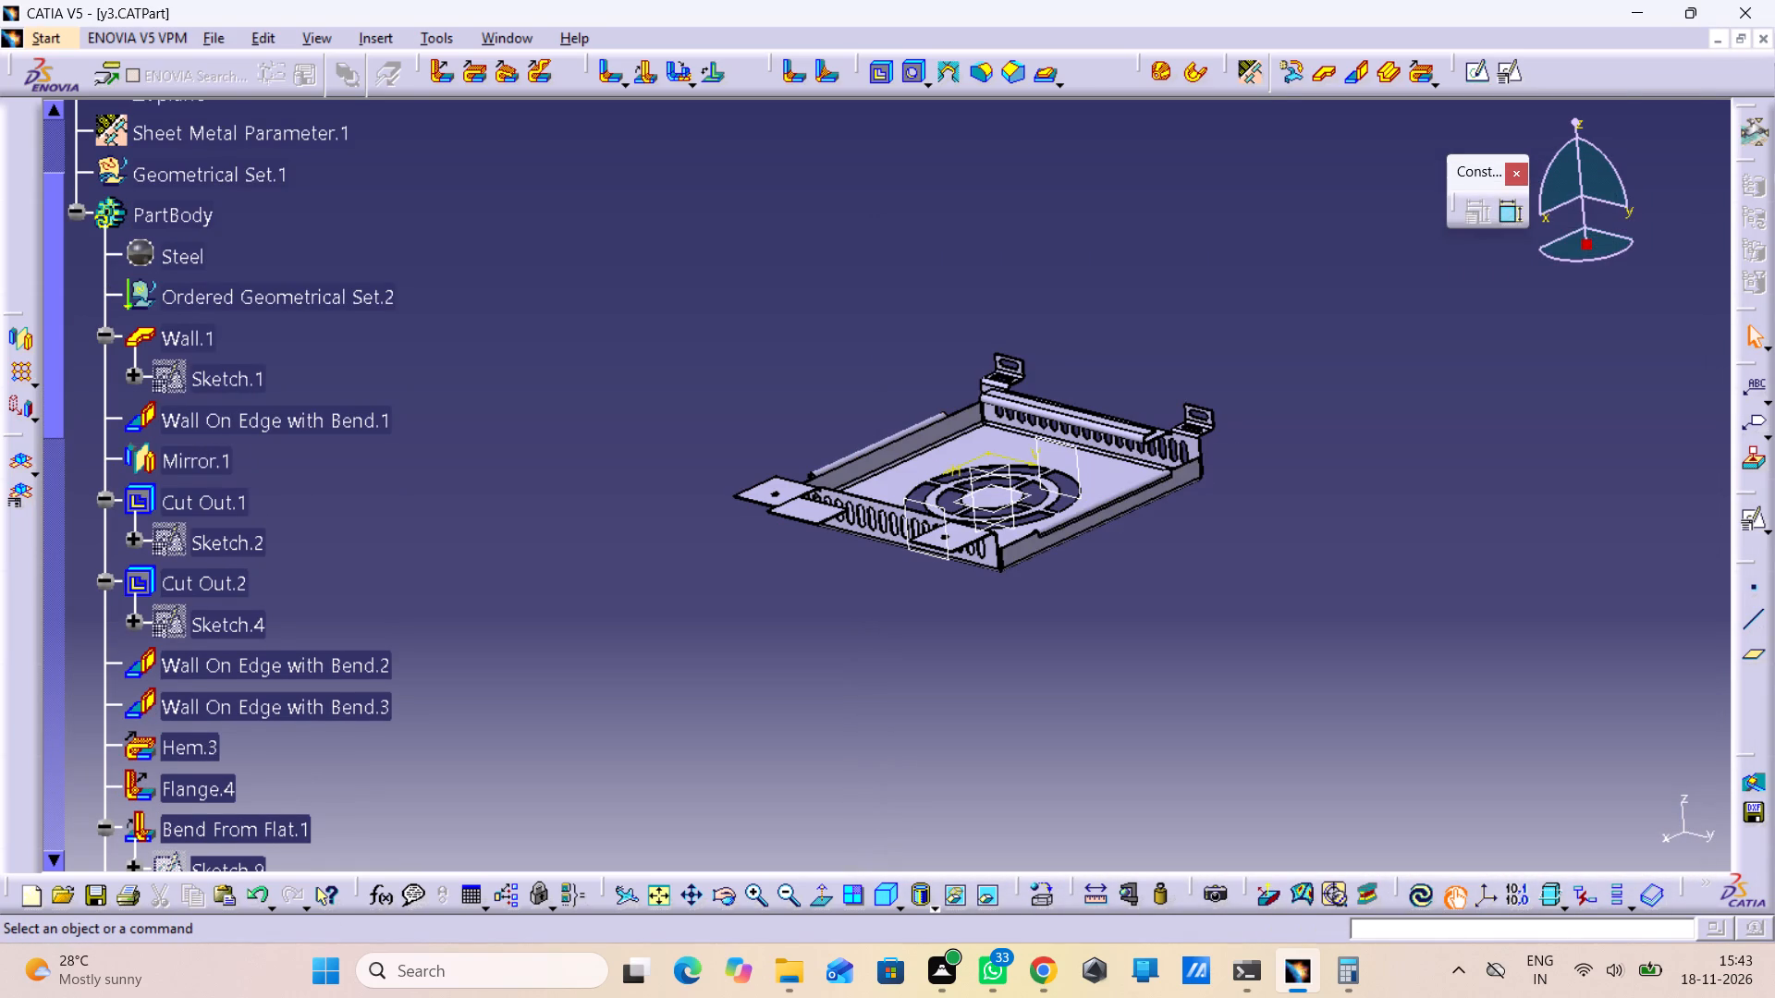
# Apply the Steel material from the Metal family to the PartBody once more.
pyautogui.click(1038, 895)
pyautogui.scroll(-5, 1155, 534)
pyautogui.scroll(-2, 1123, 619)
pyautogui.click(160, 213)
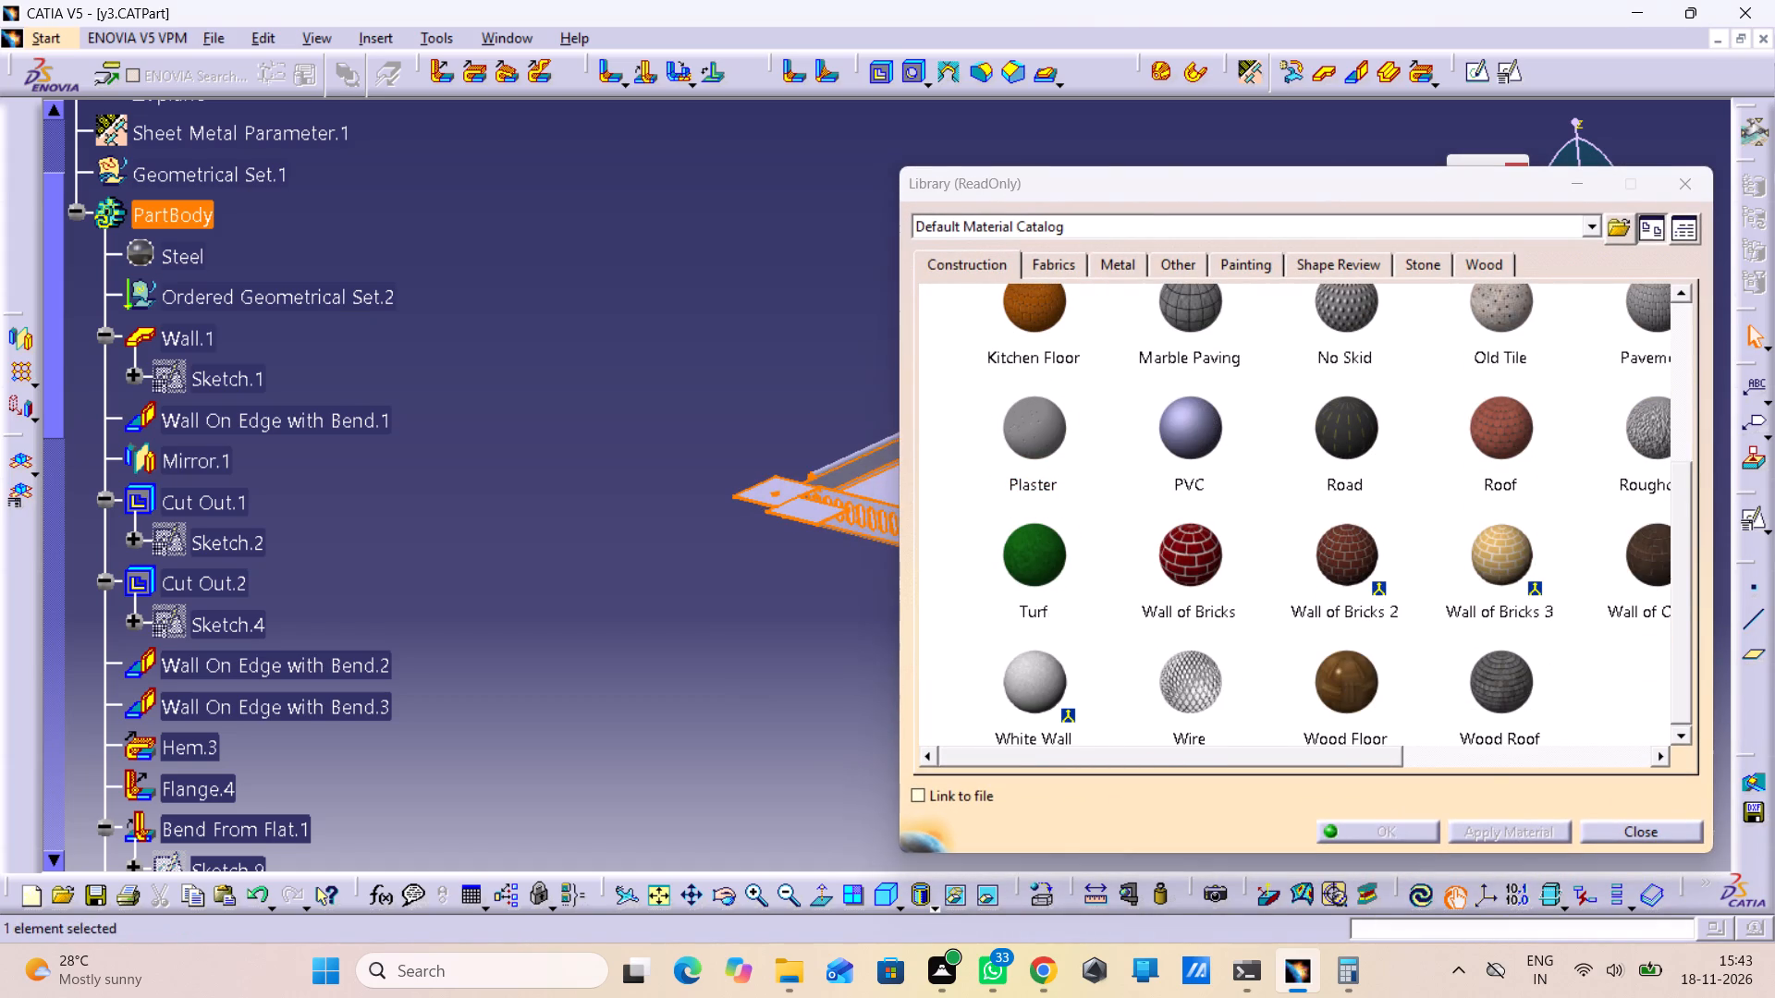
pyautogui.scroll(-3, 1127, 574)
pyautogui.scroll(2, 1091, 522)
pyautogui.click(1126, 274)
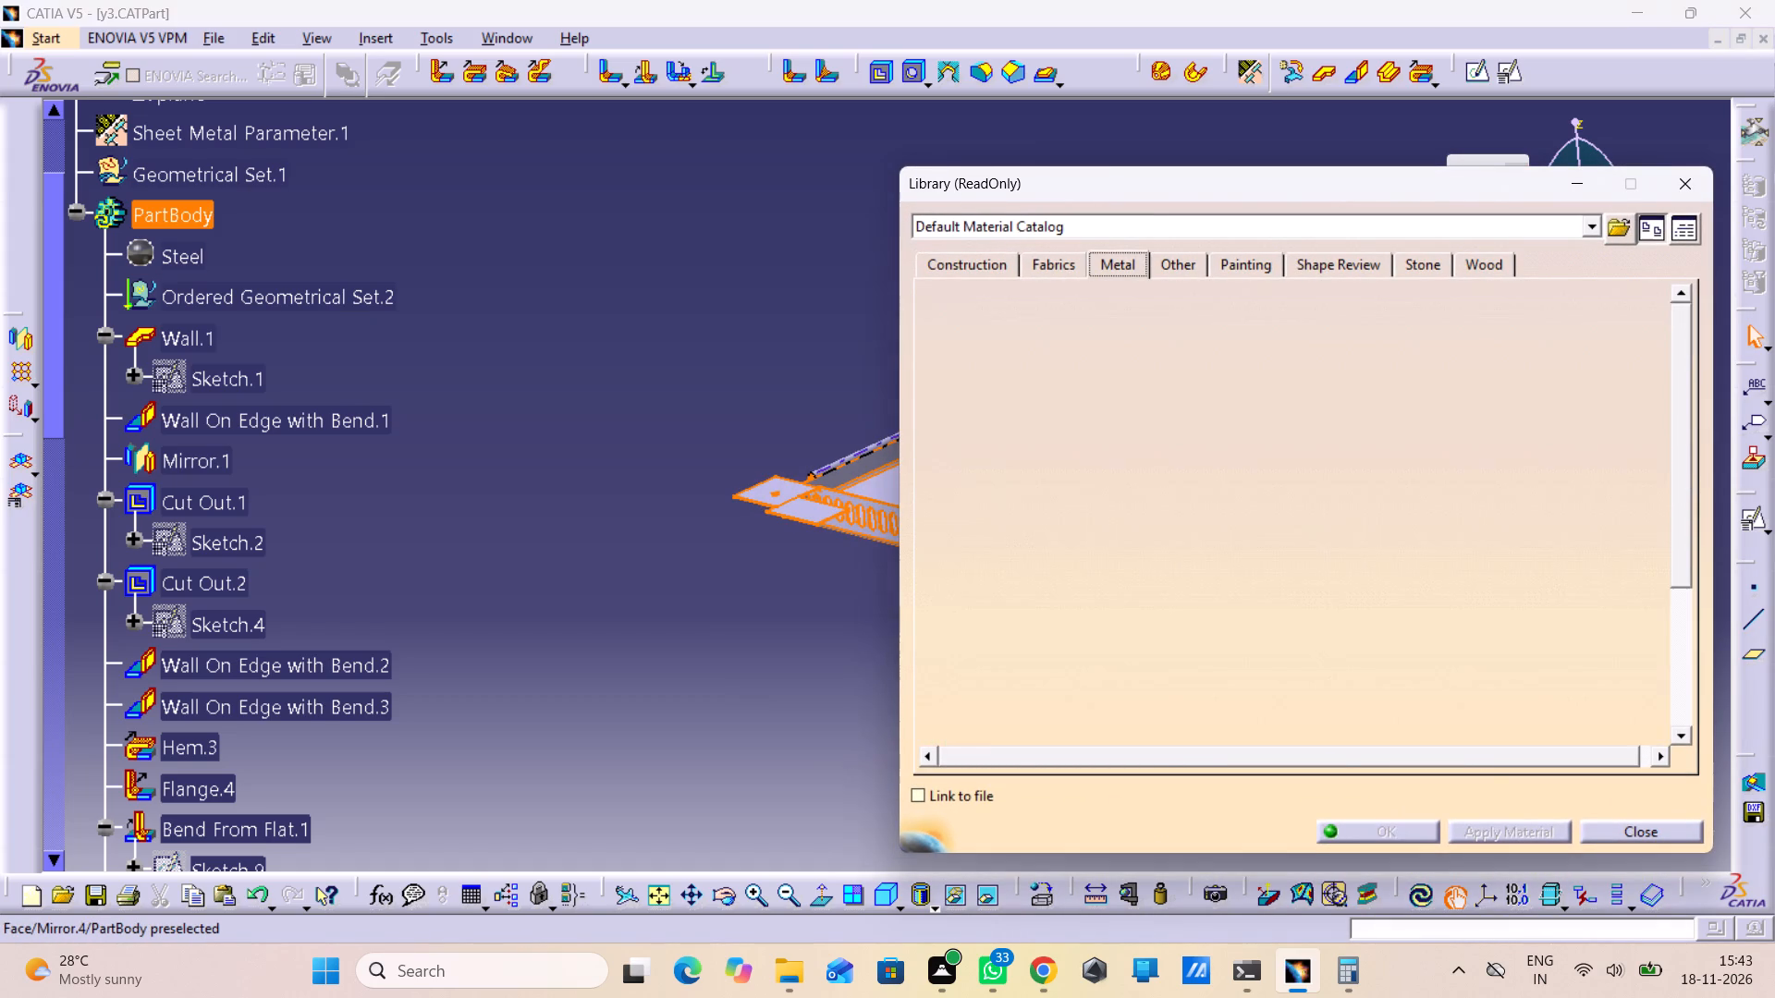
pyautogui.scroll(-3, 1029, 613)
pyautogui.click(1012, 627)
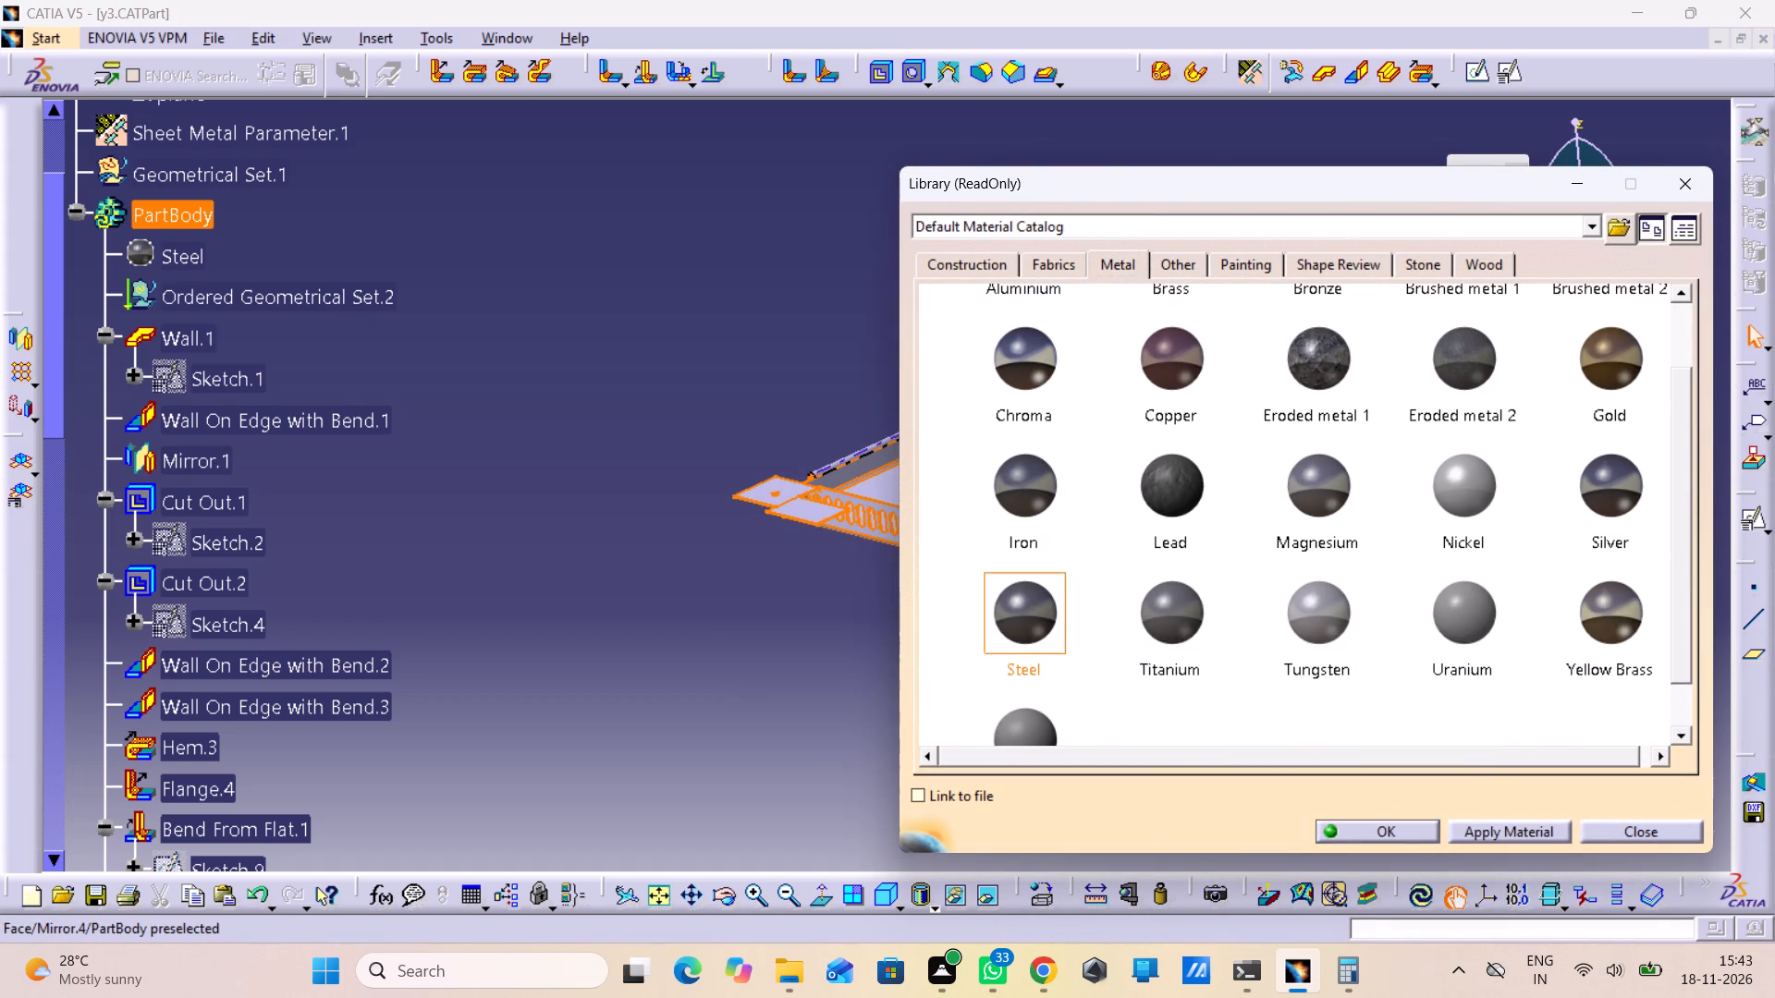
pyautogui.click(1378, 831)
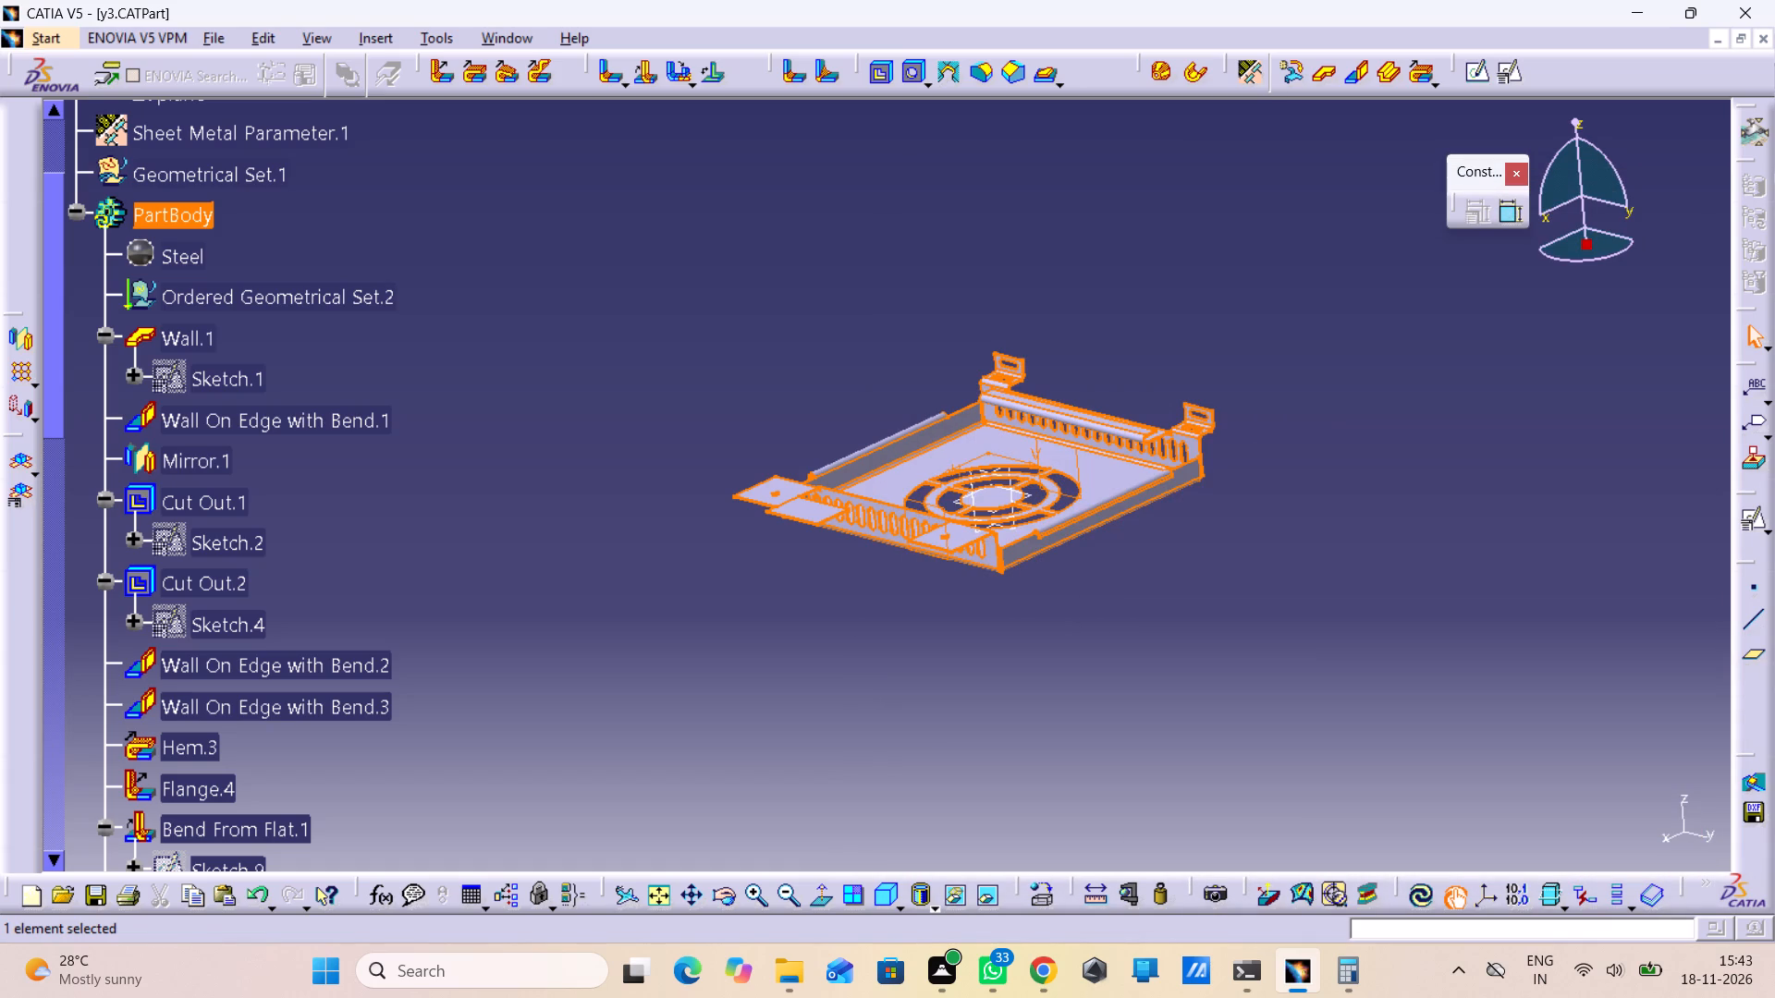
# Switch the part's display mode to Shading with Material.
pyautogui.click(925, 903)
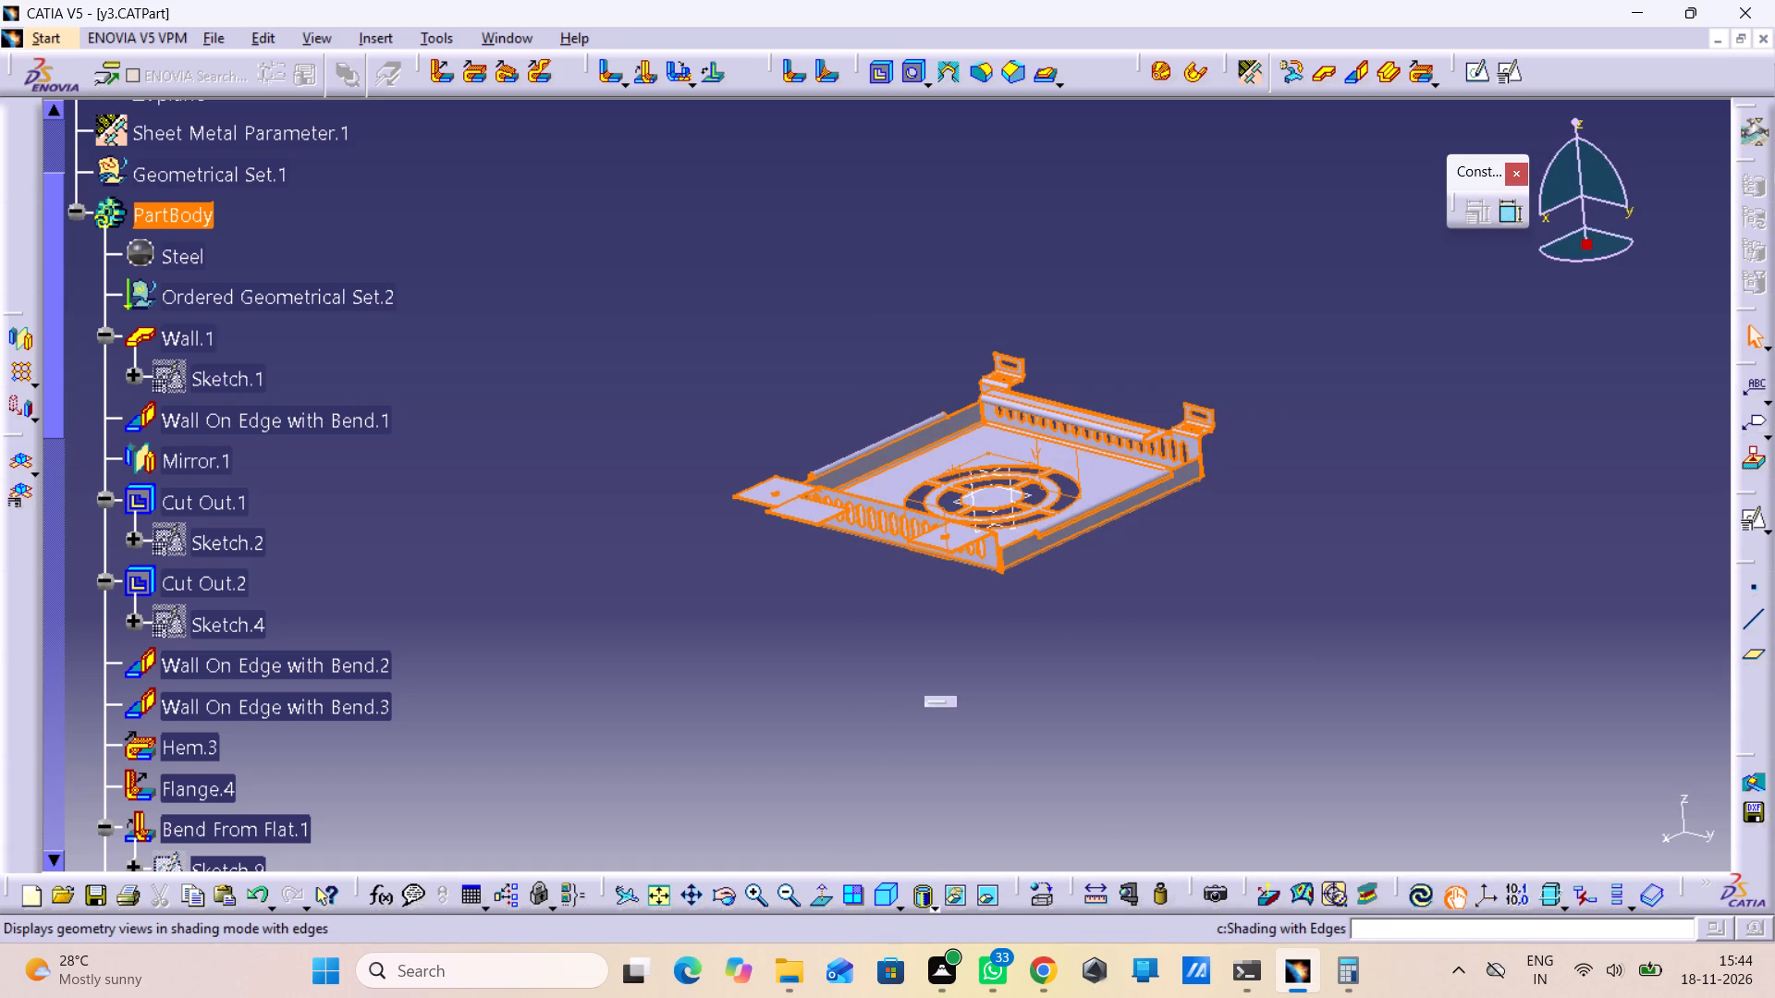
pyautogui.click(944, 889)
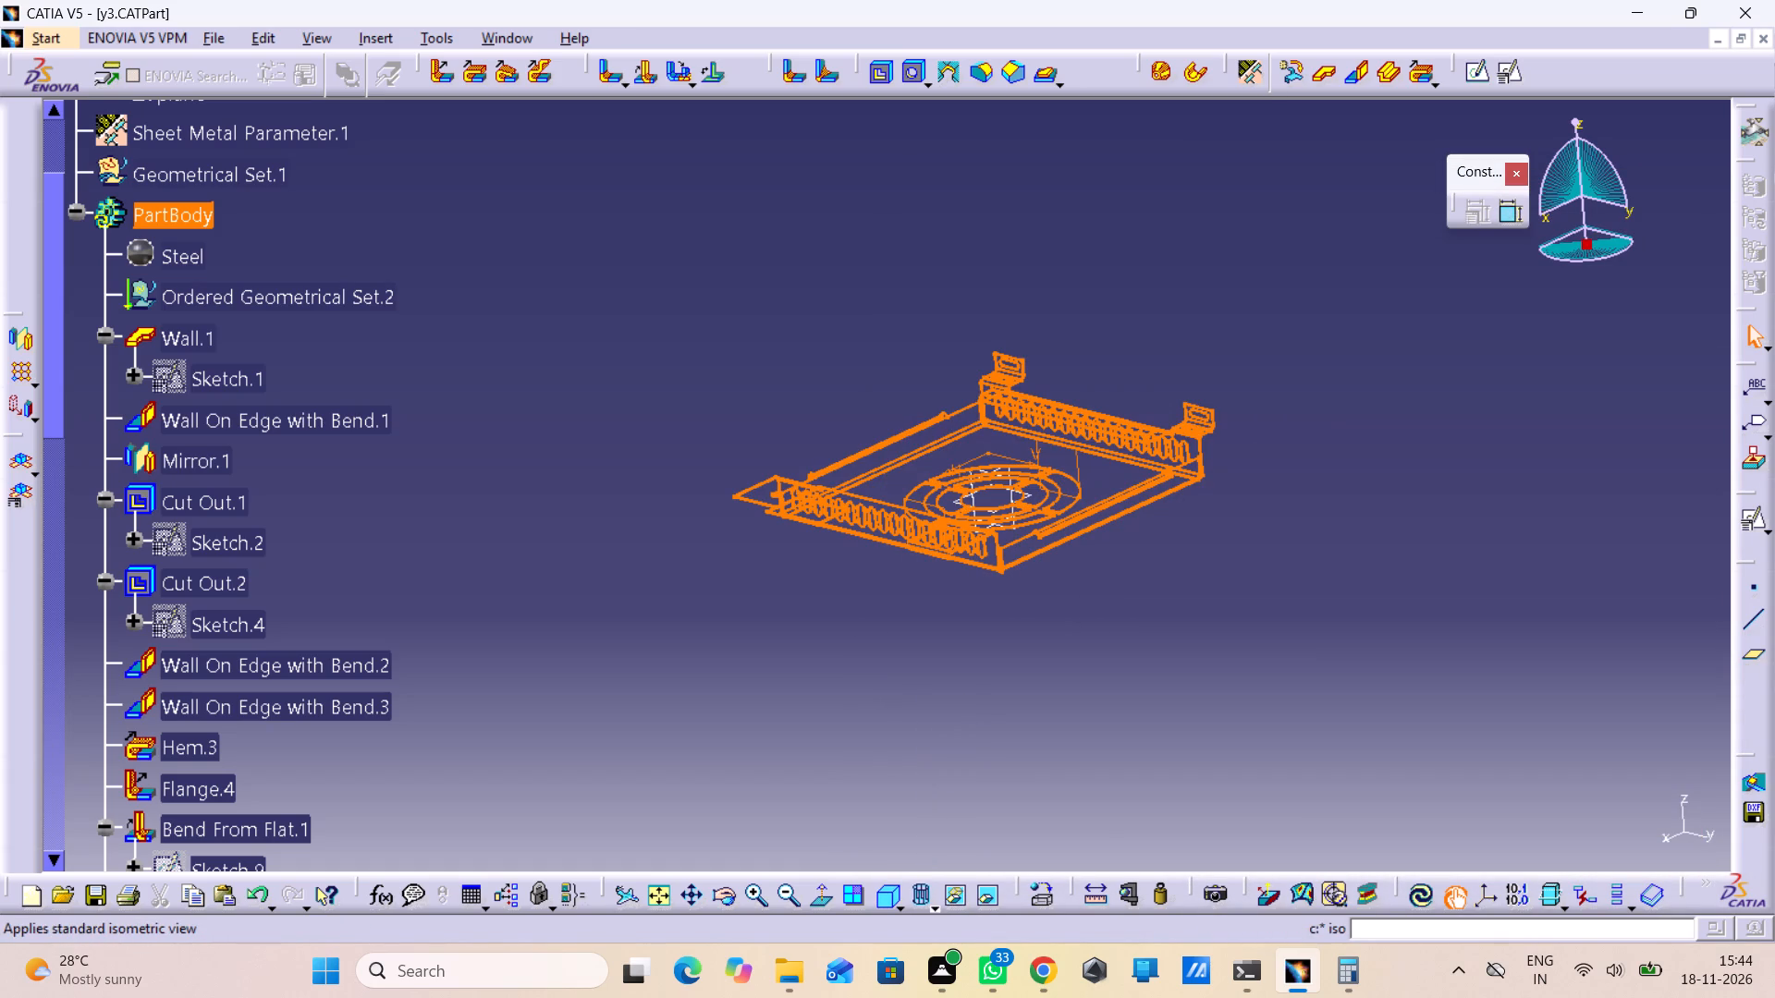
pyautogui.click(924, 892)
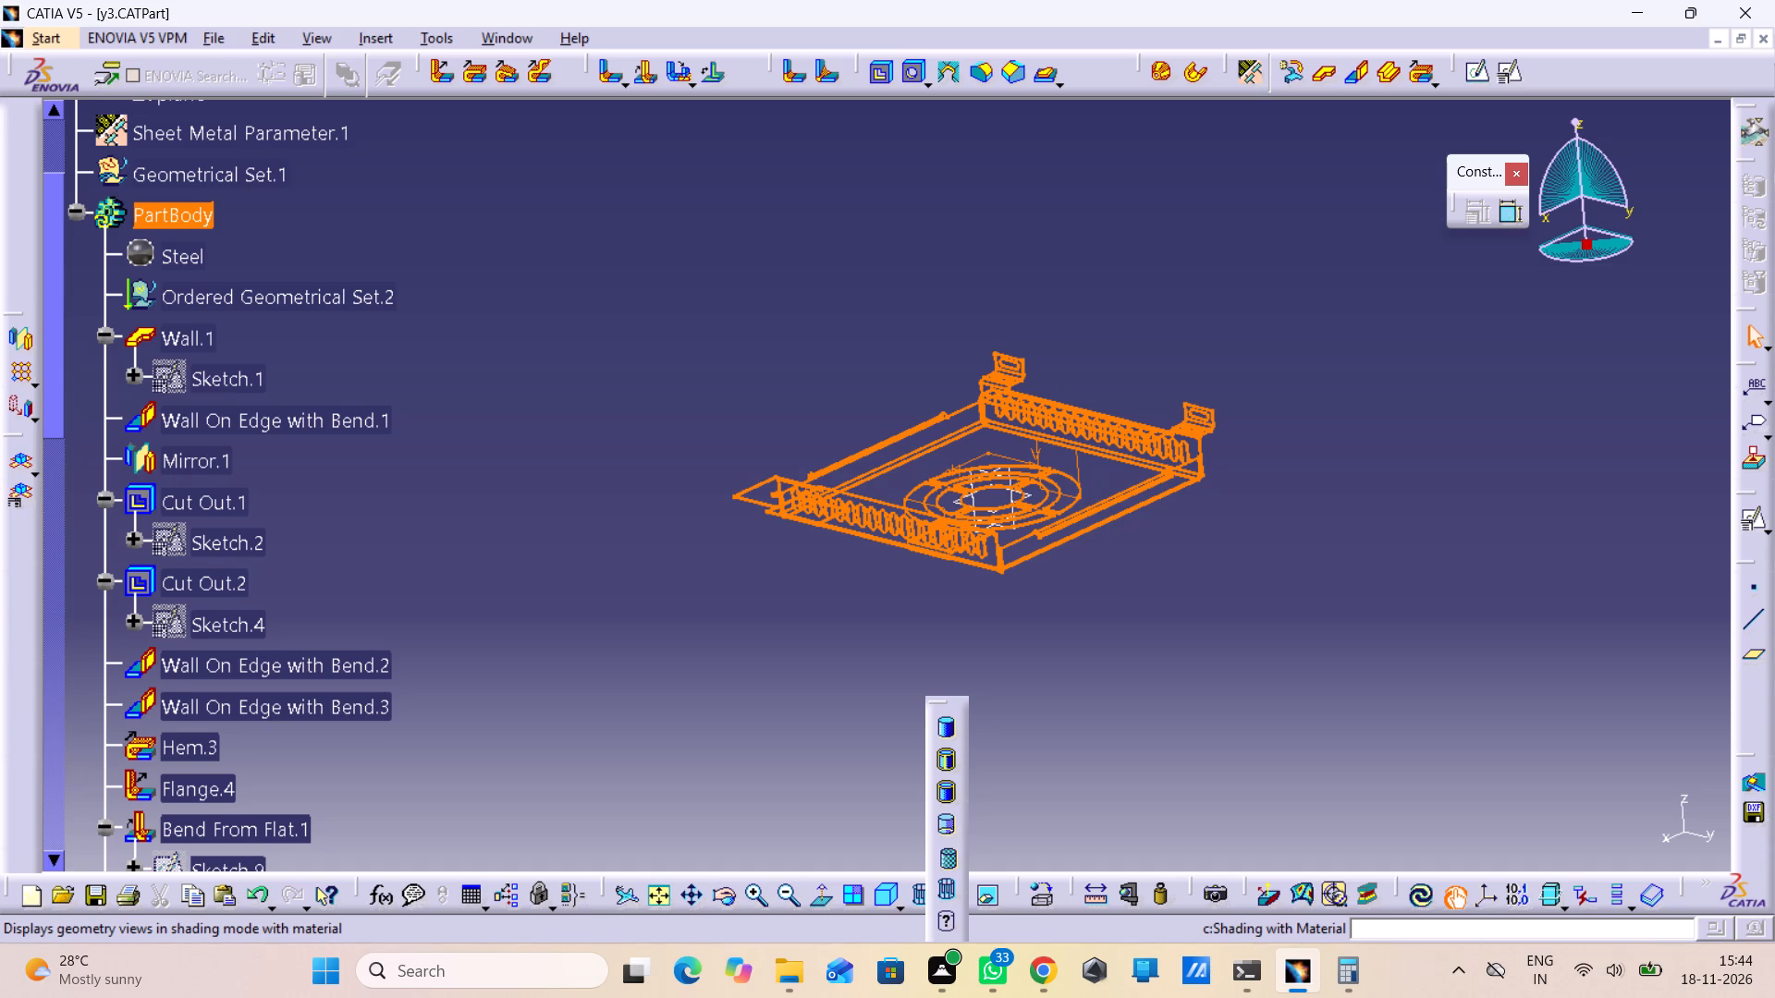
pyautogui.click(939, 857)
pyautogui.click(1019, 824)
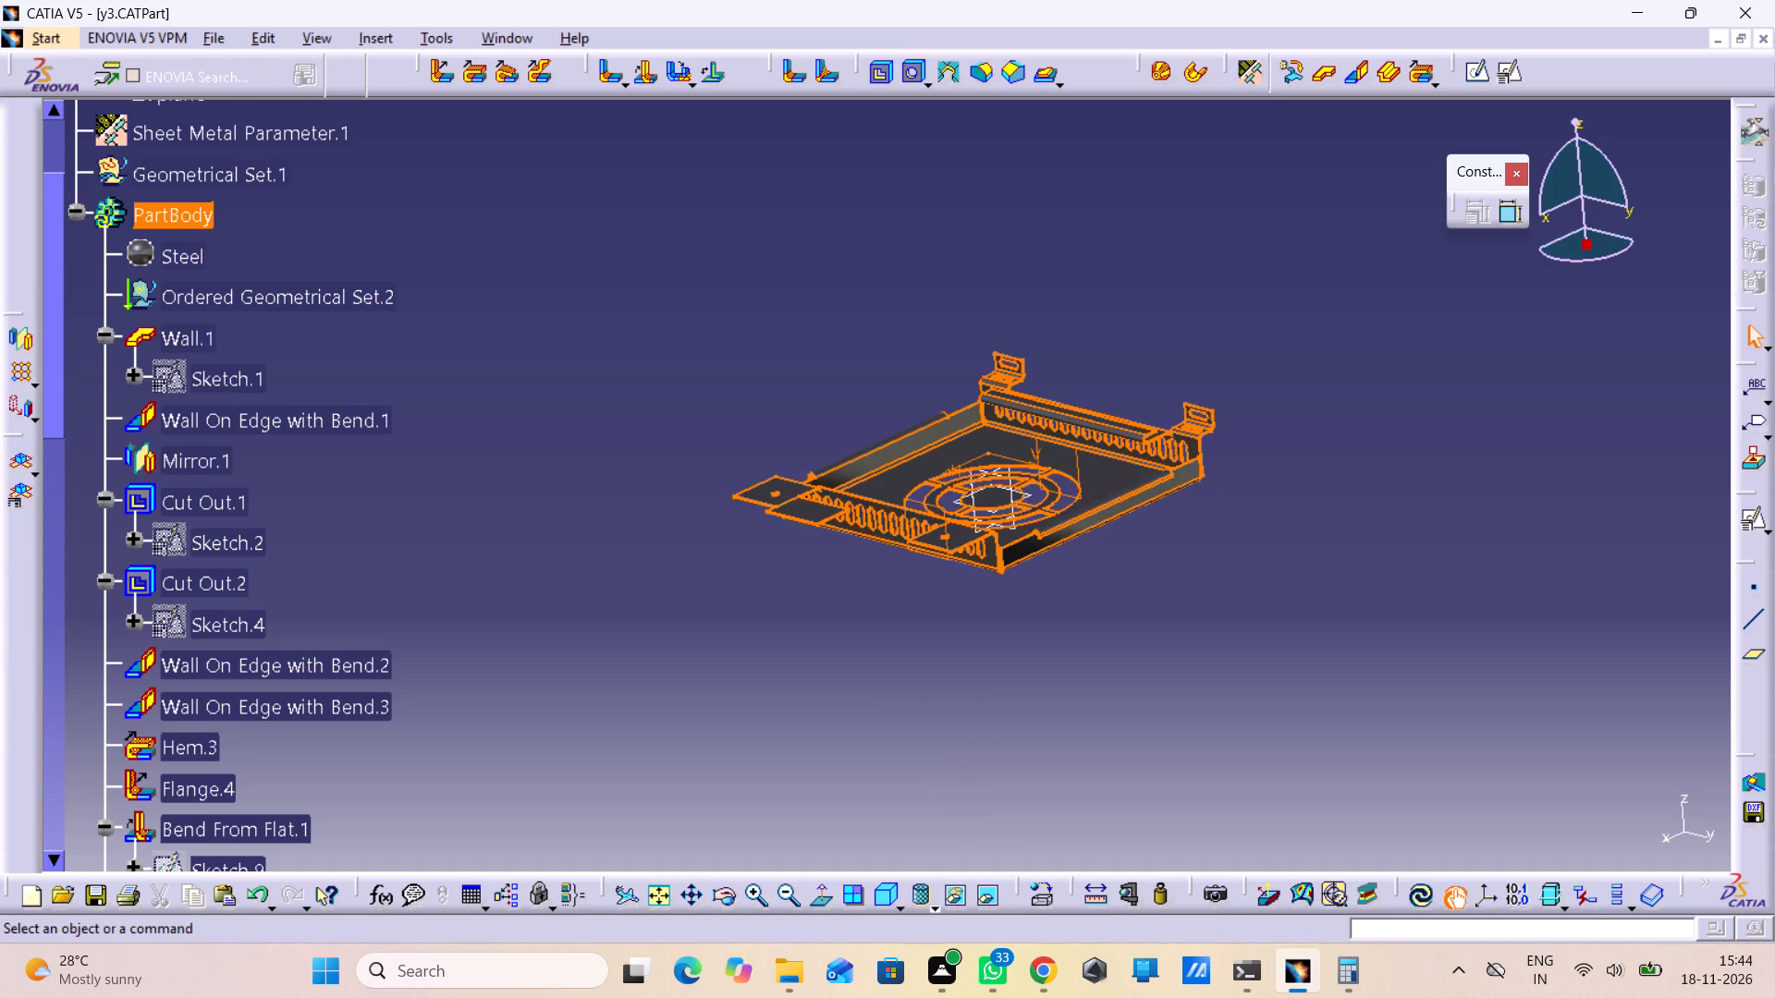
# Inspect the steel-rendered part from underneath and from its sides.
pyautogui.moveTo(1200, 658); pyautogui.dragTo(1042, 477, button='middle')
pyautogui.moveTo(1200, 658); pyautogui.dragTo(1042, 477, button='right')
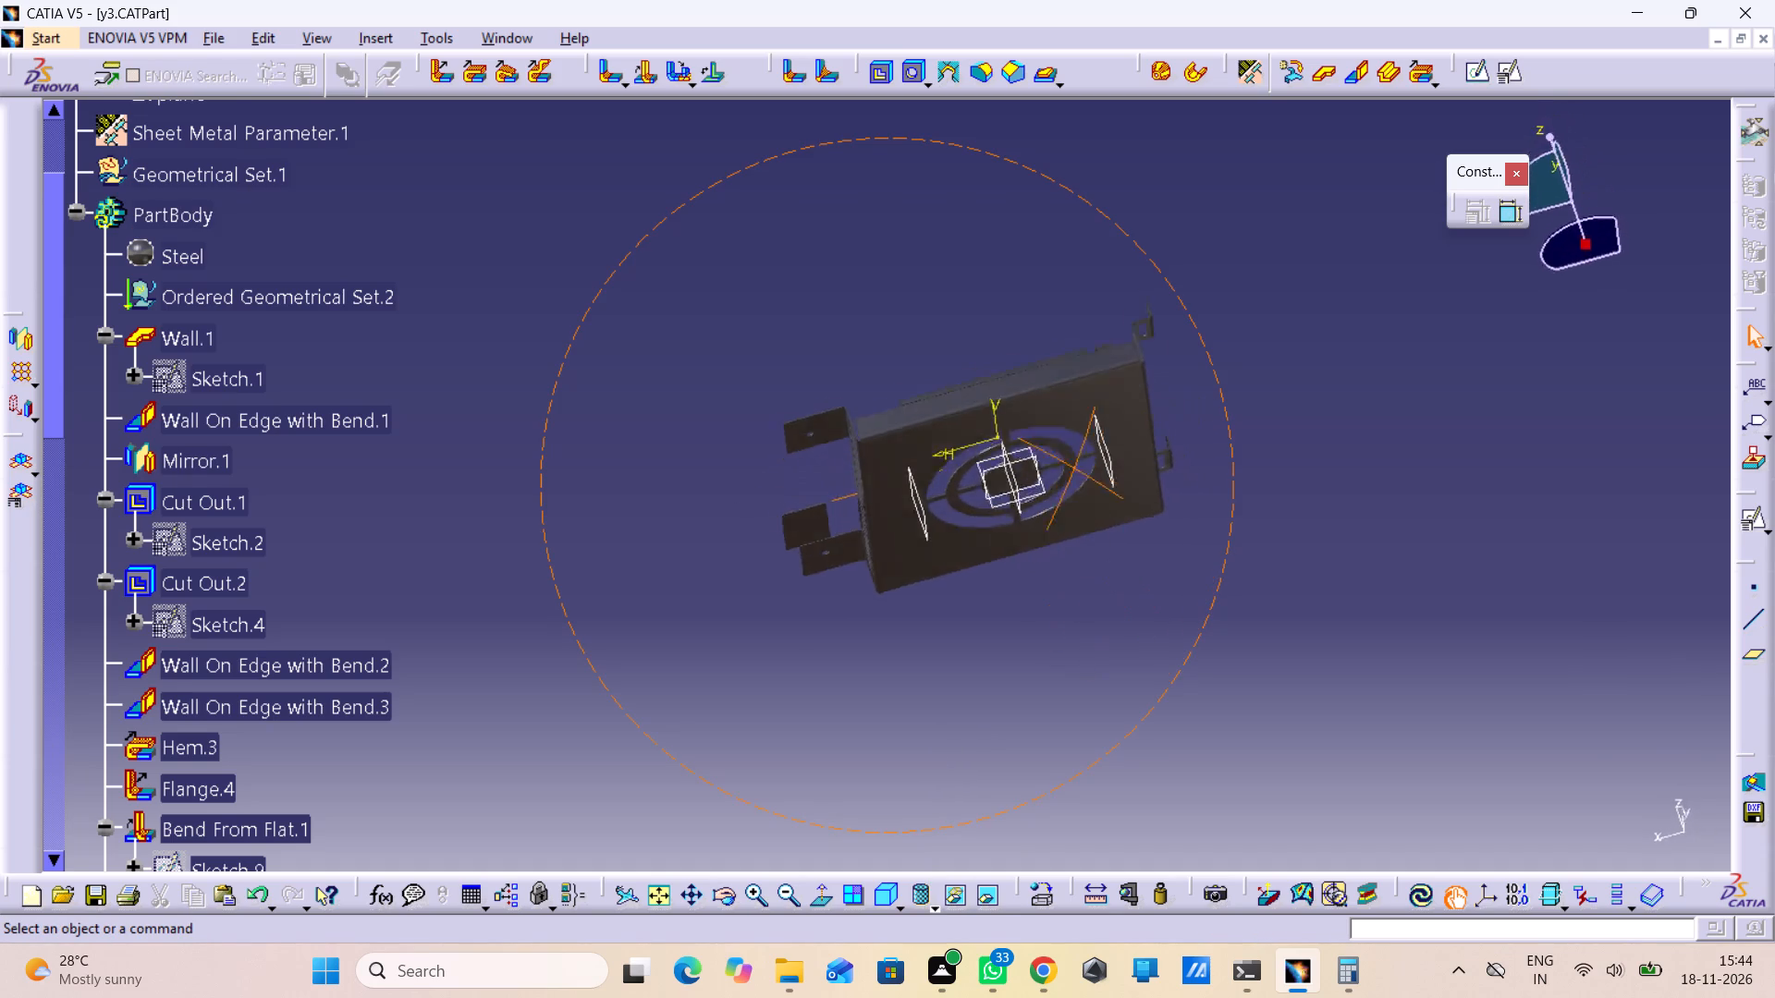
pyautogui.moveTo(1042, 477); pyautogui.dragTo(1086, 822, button='middle')
pyautogui.moveTo(1042, 477); pyautogui.dragTo(1086, 822, button='right')
pyautogui.scroll(1, 1047, 768)
pyautogui.moveTo(1047, 768); pyautogui.dragTo(1072, 497, button='middle')
pyautogui.moveTo(1047, 768); pyautogui.dragTo(1072, 497, button='right')
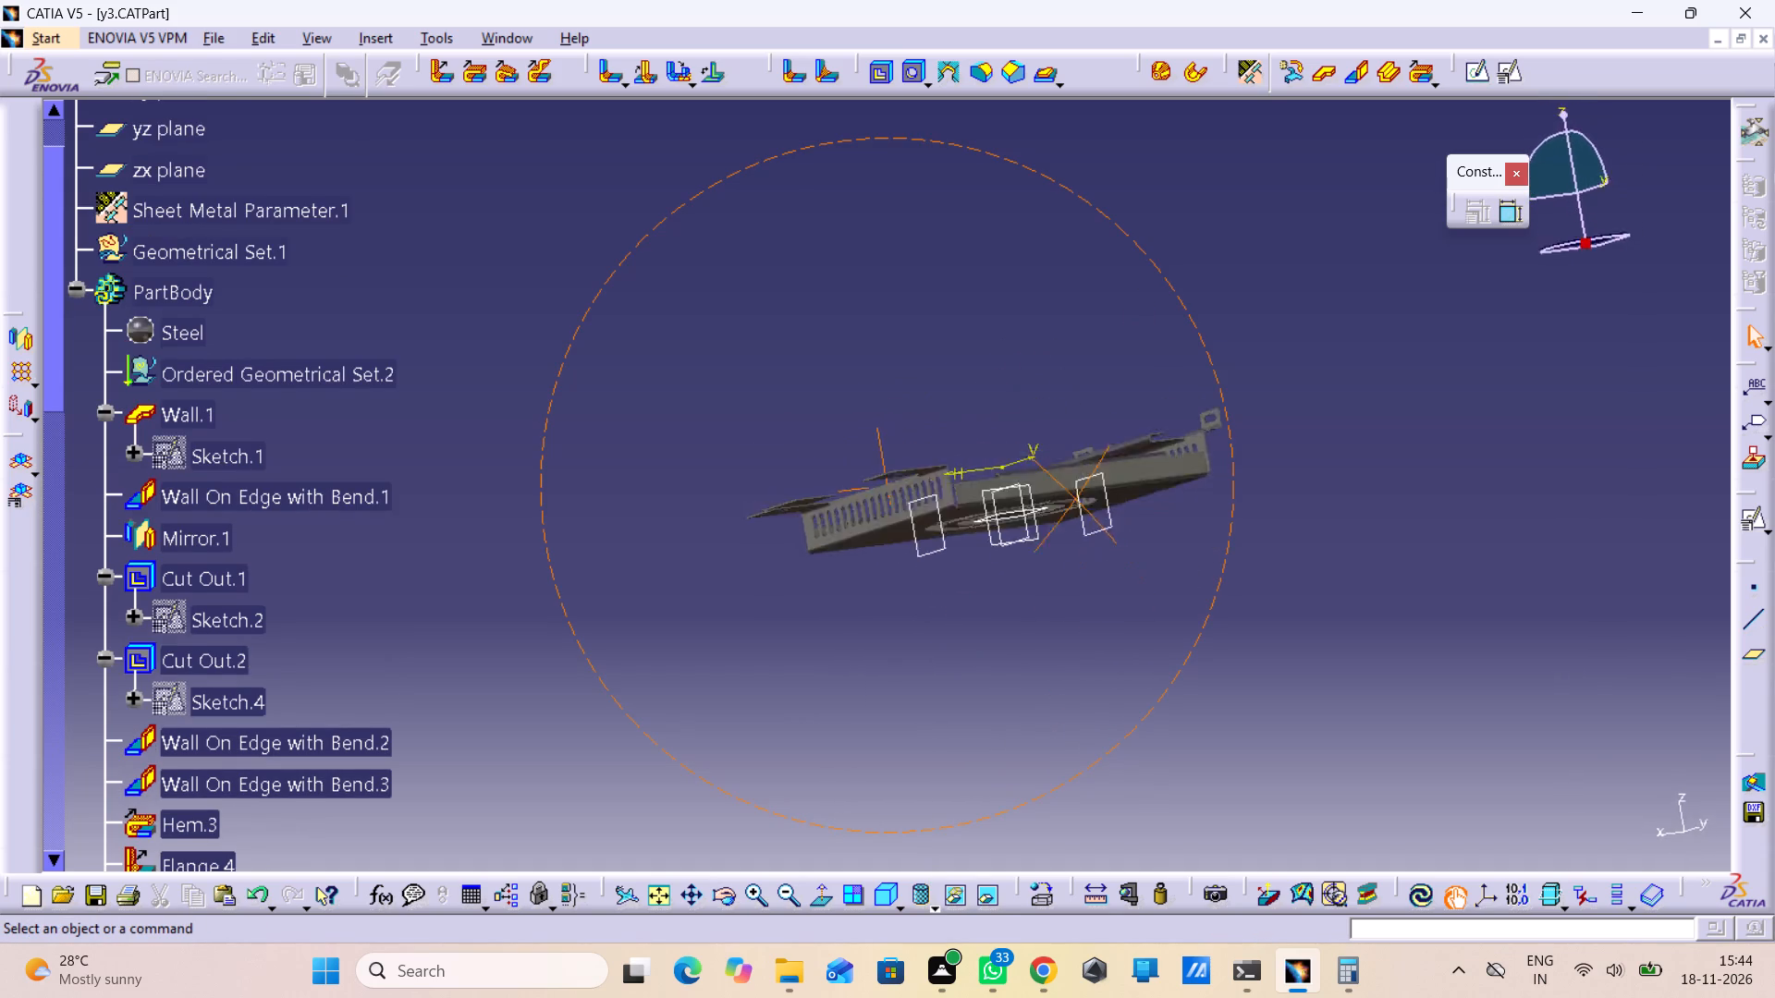
pyautogui.moveTo(1072, 497); pyautogui.dragTo(1039, 587, button='middle')
pyautogui.moveTo(1072, 497); pyautogui.dragTo(1039, 587, button='right')
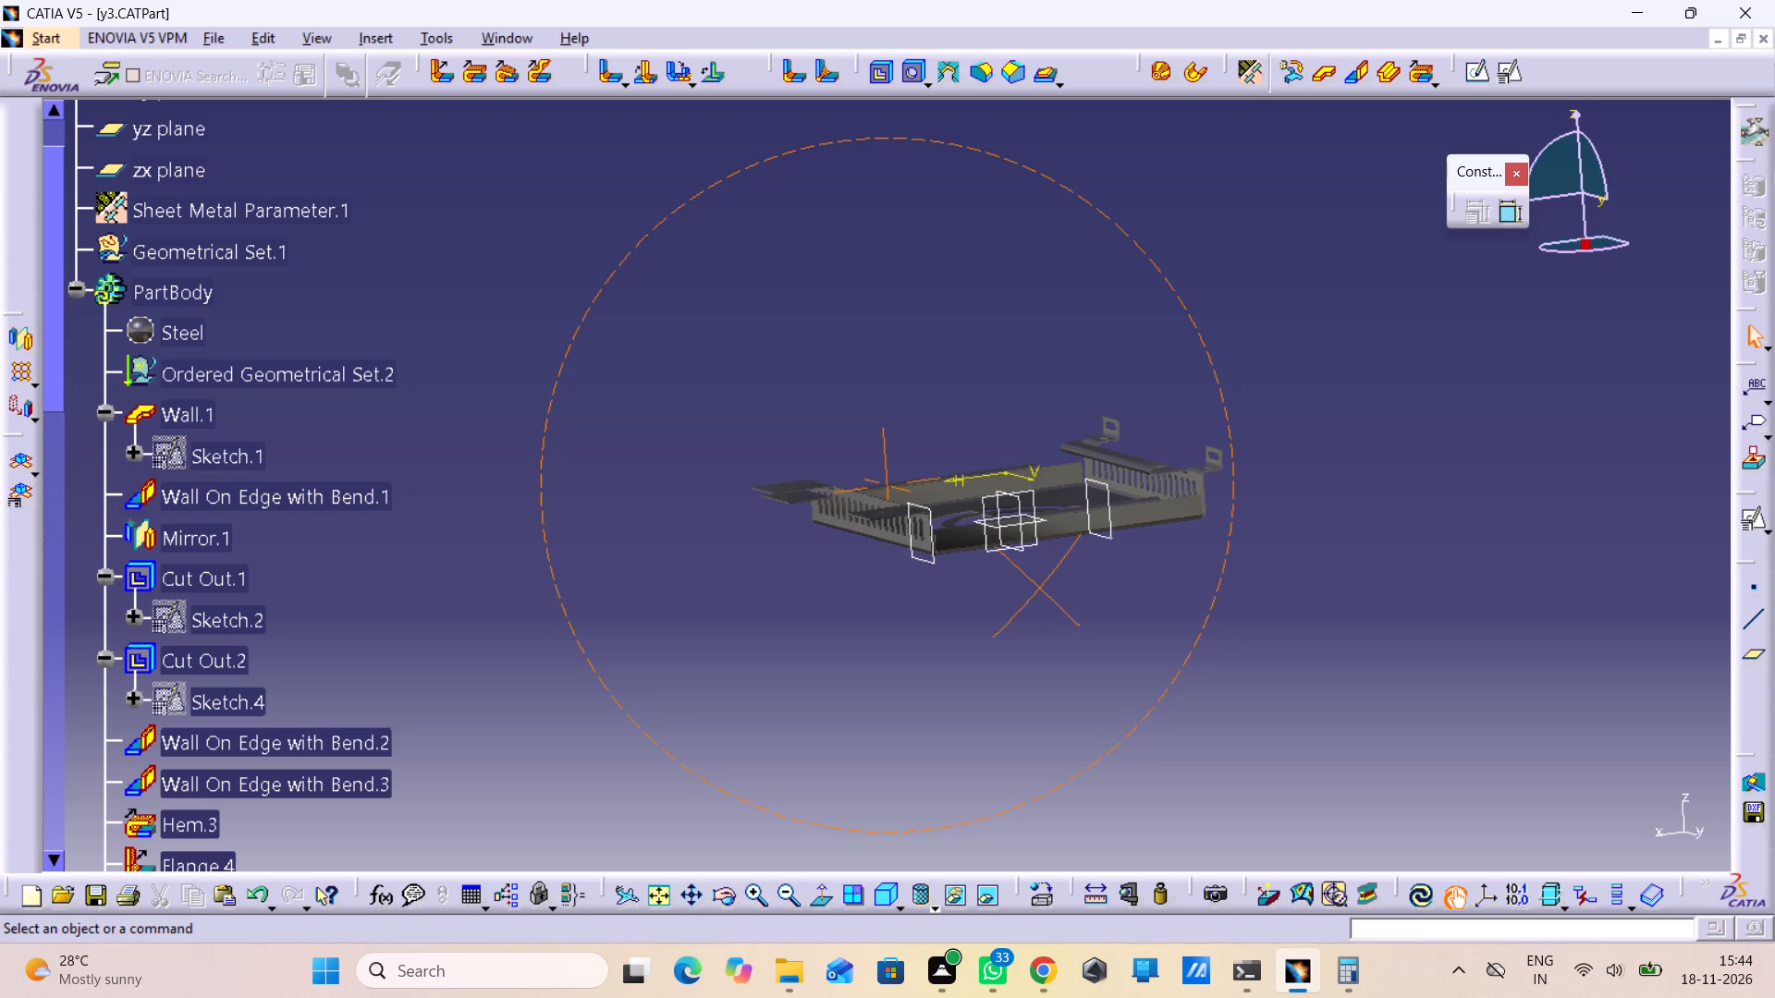
# Save the y3 part.
pyautogui.hotkey('ctrl', 's')
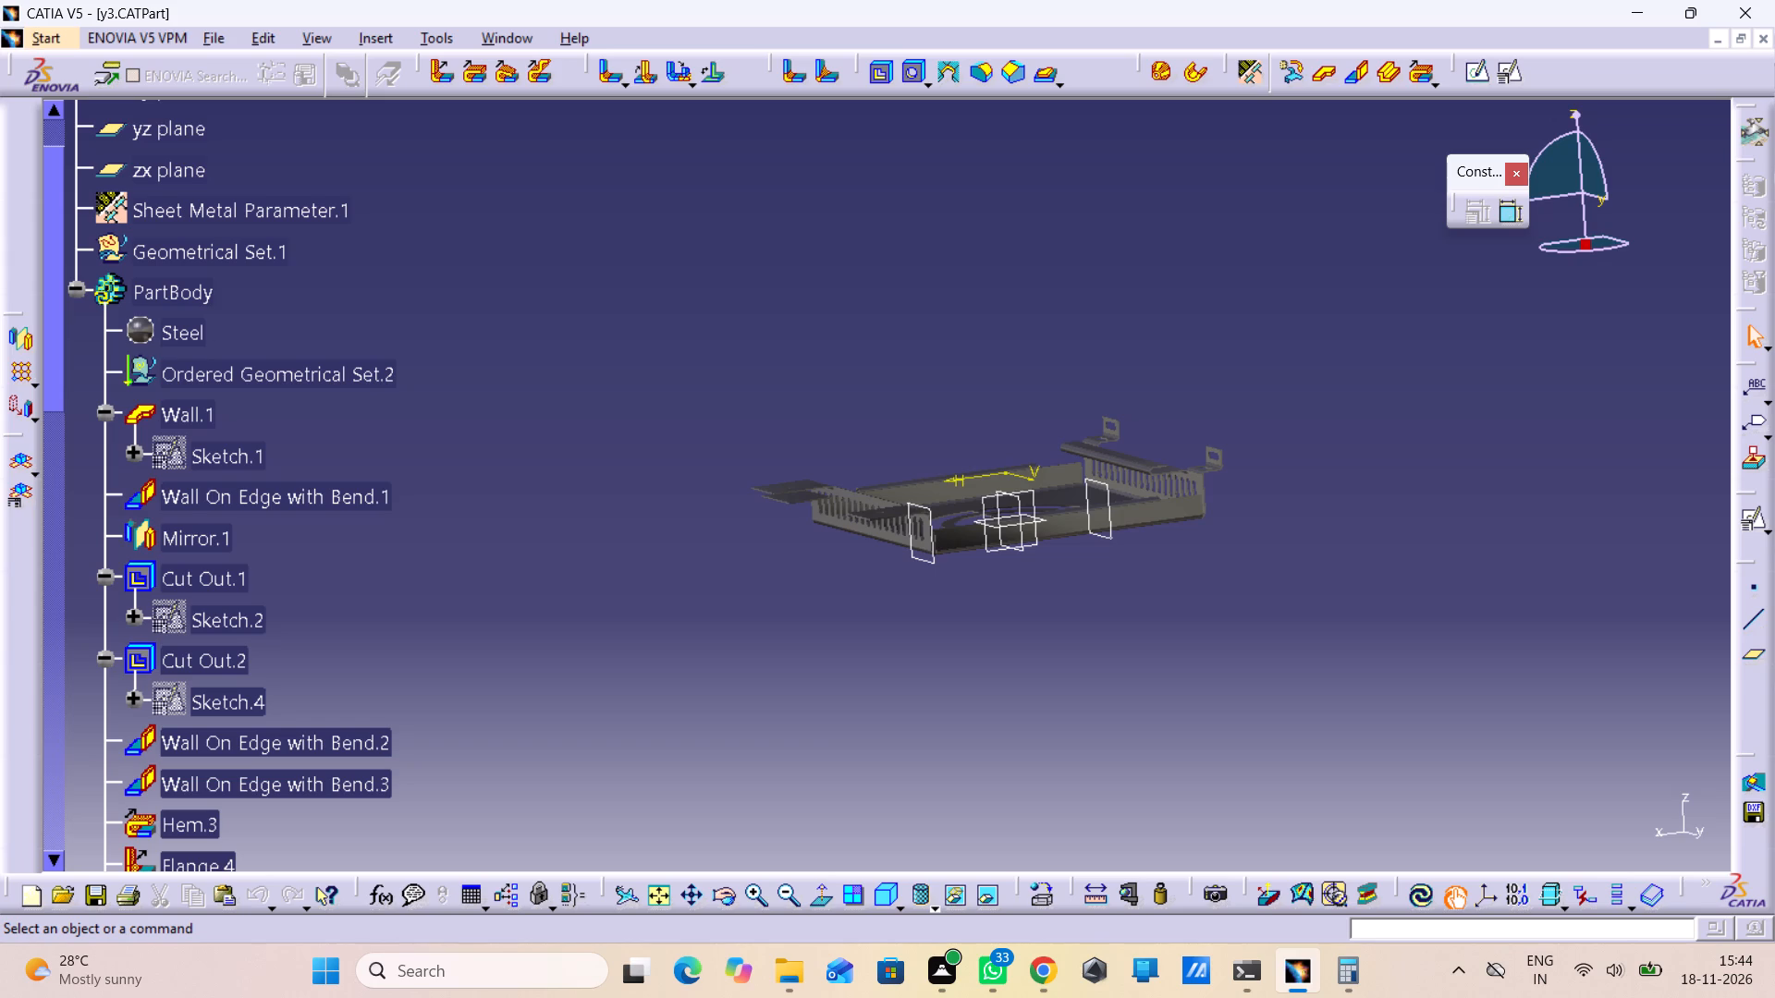
pyautogui.hotkey('ctrl', 's')
# Print the whole document to a PDF in the shhet module folder, starting the output file name with y.
pyautogui.hotkey('ctrl', 'p')
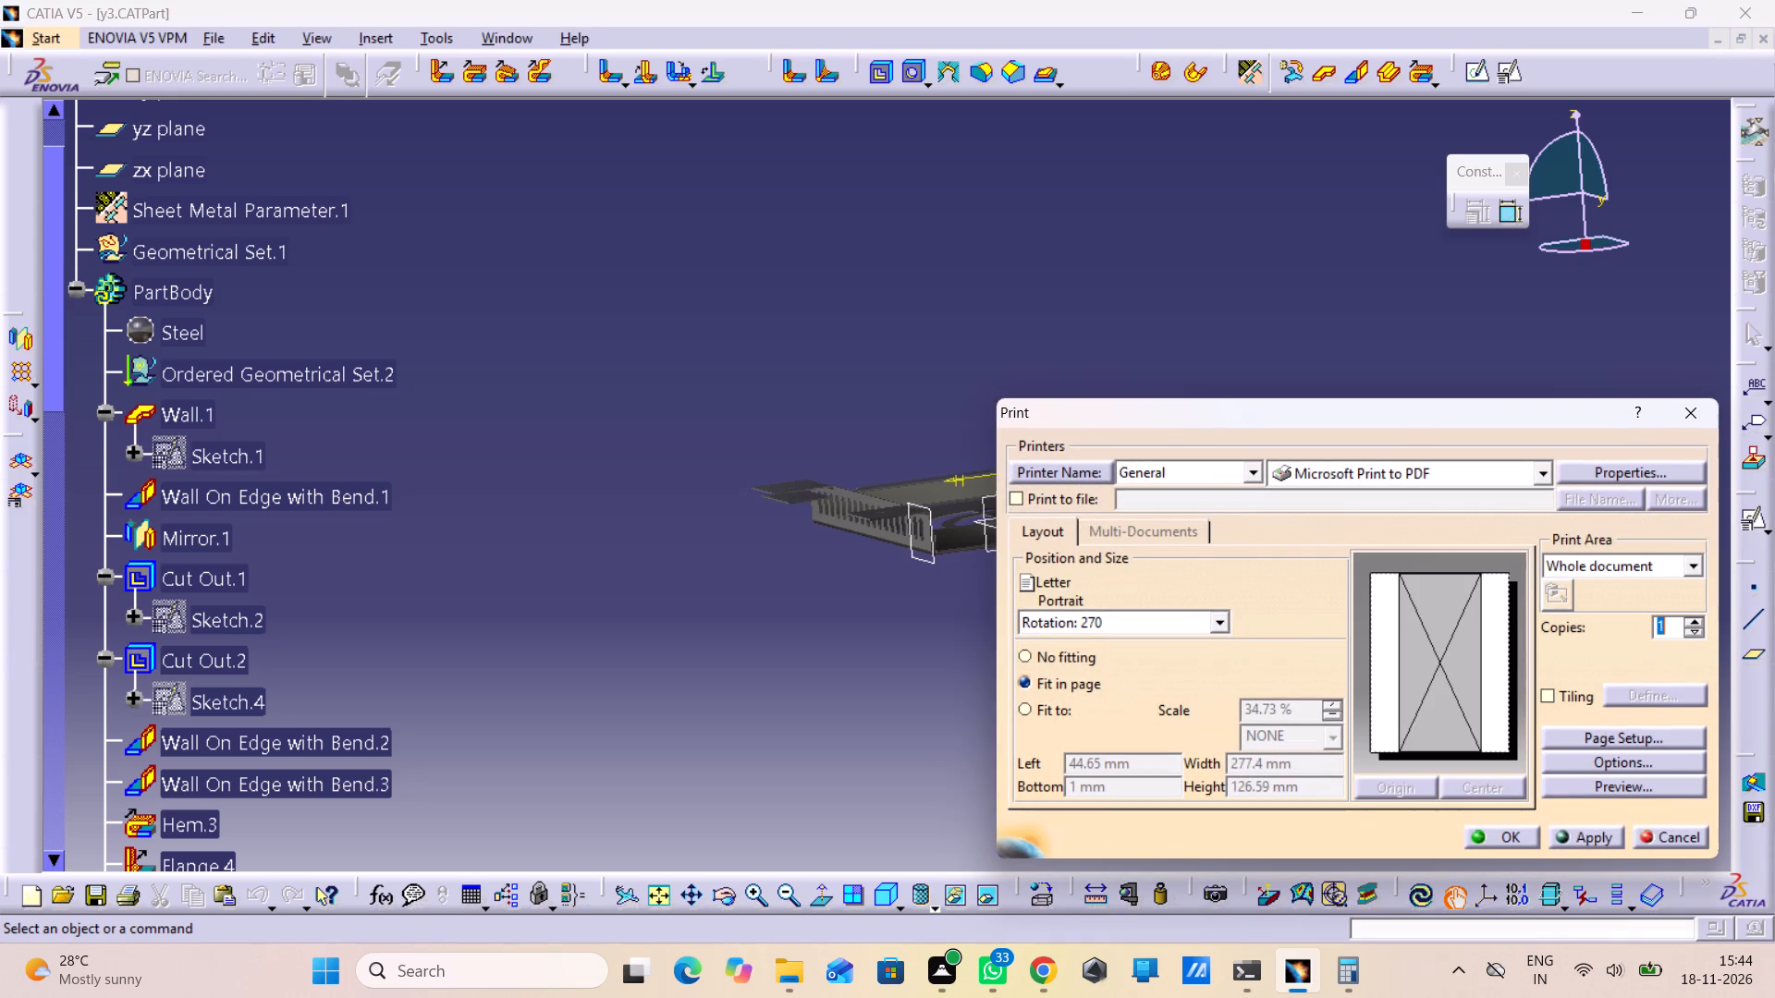
pyautogui.click(1584, 834)
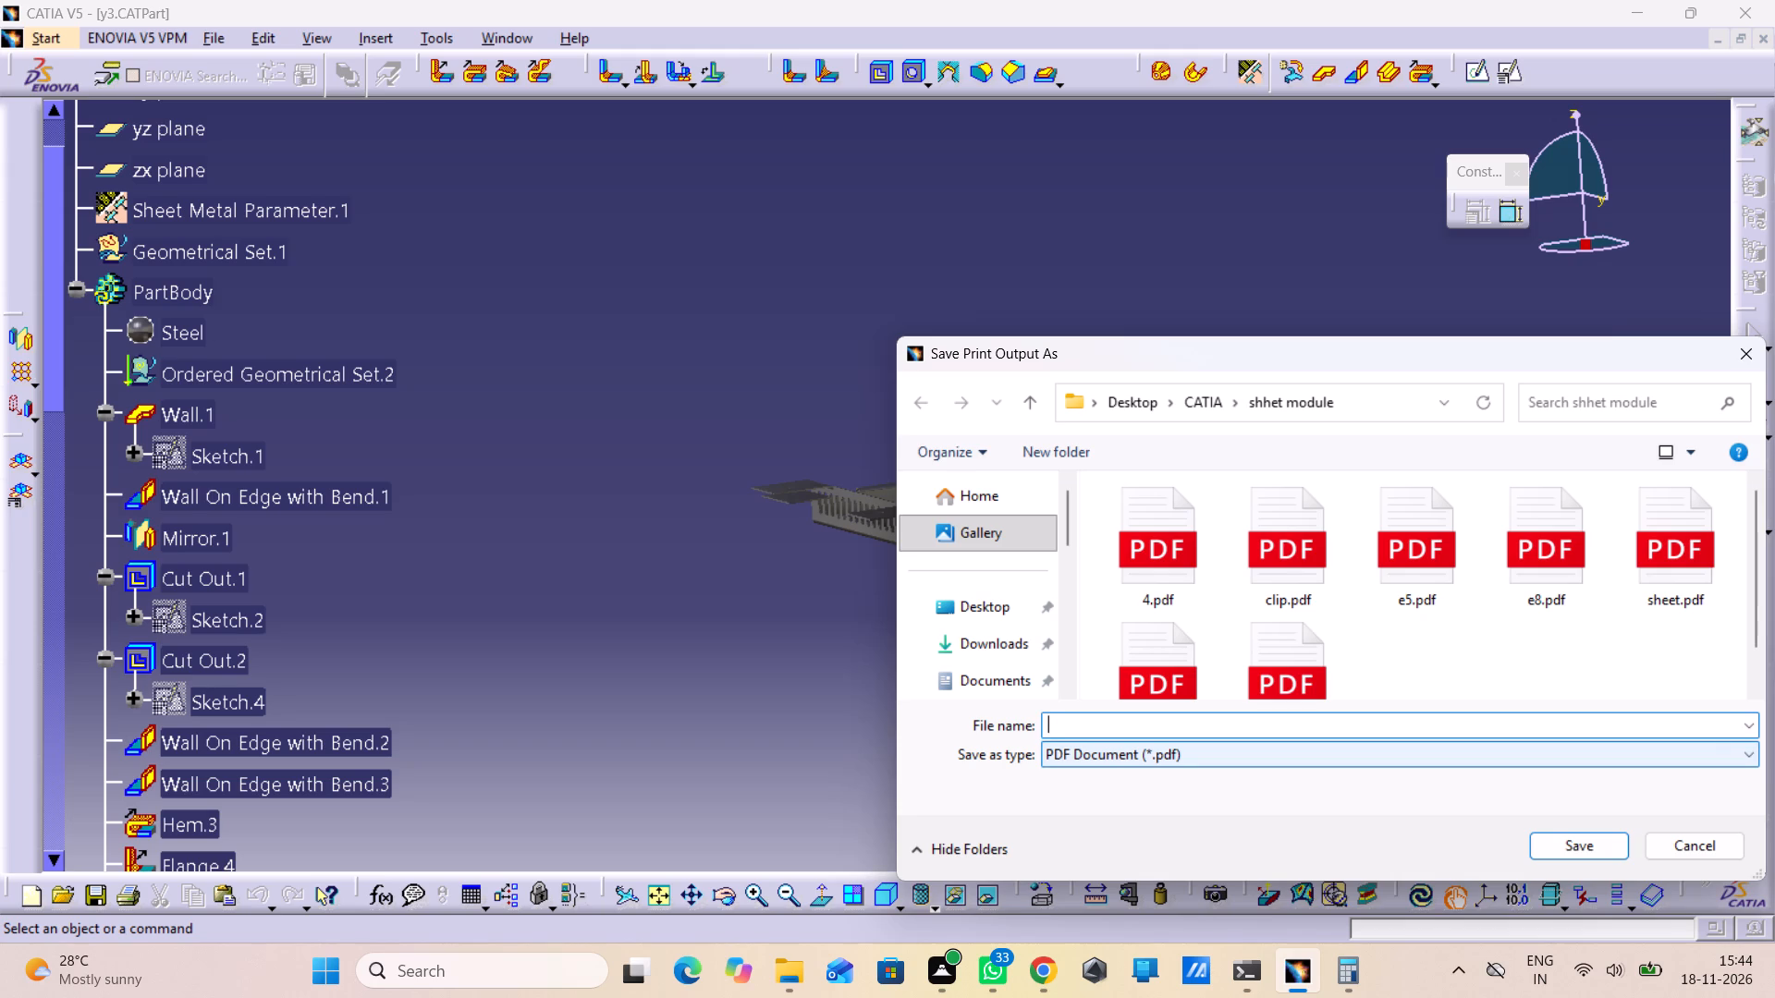
pyautogui.press('y')
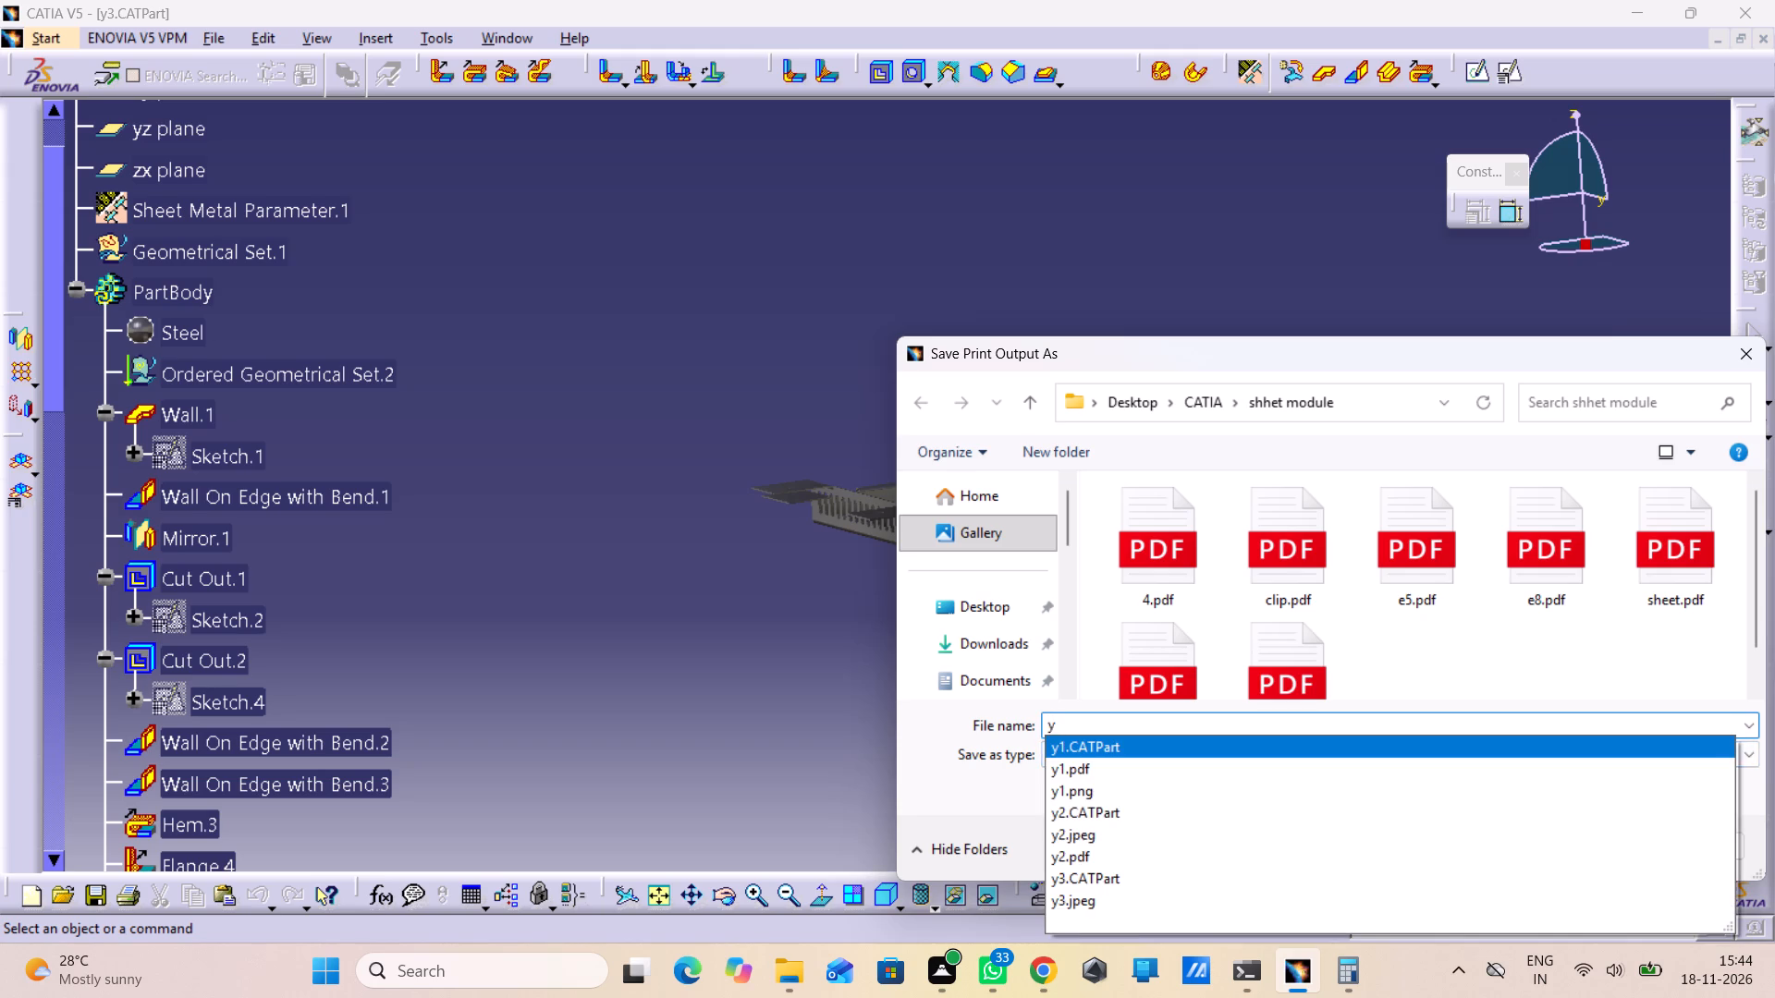
pyautogui.press('4')
pyautogui.press('BackSpace')
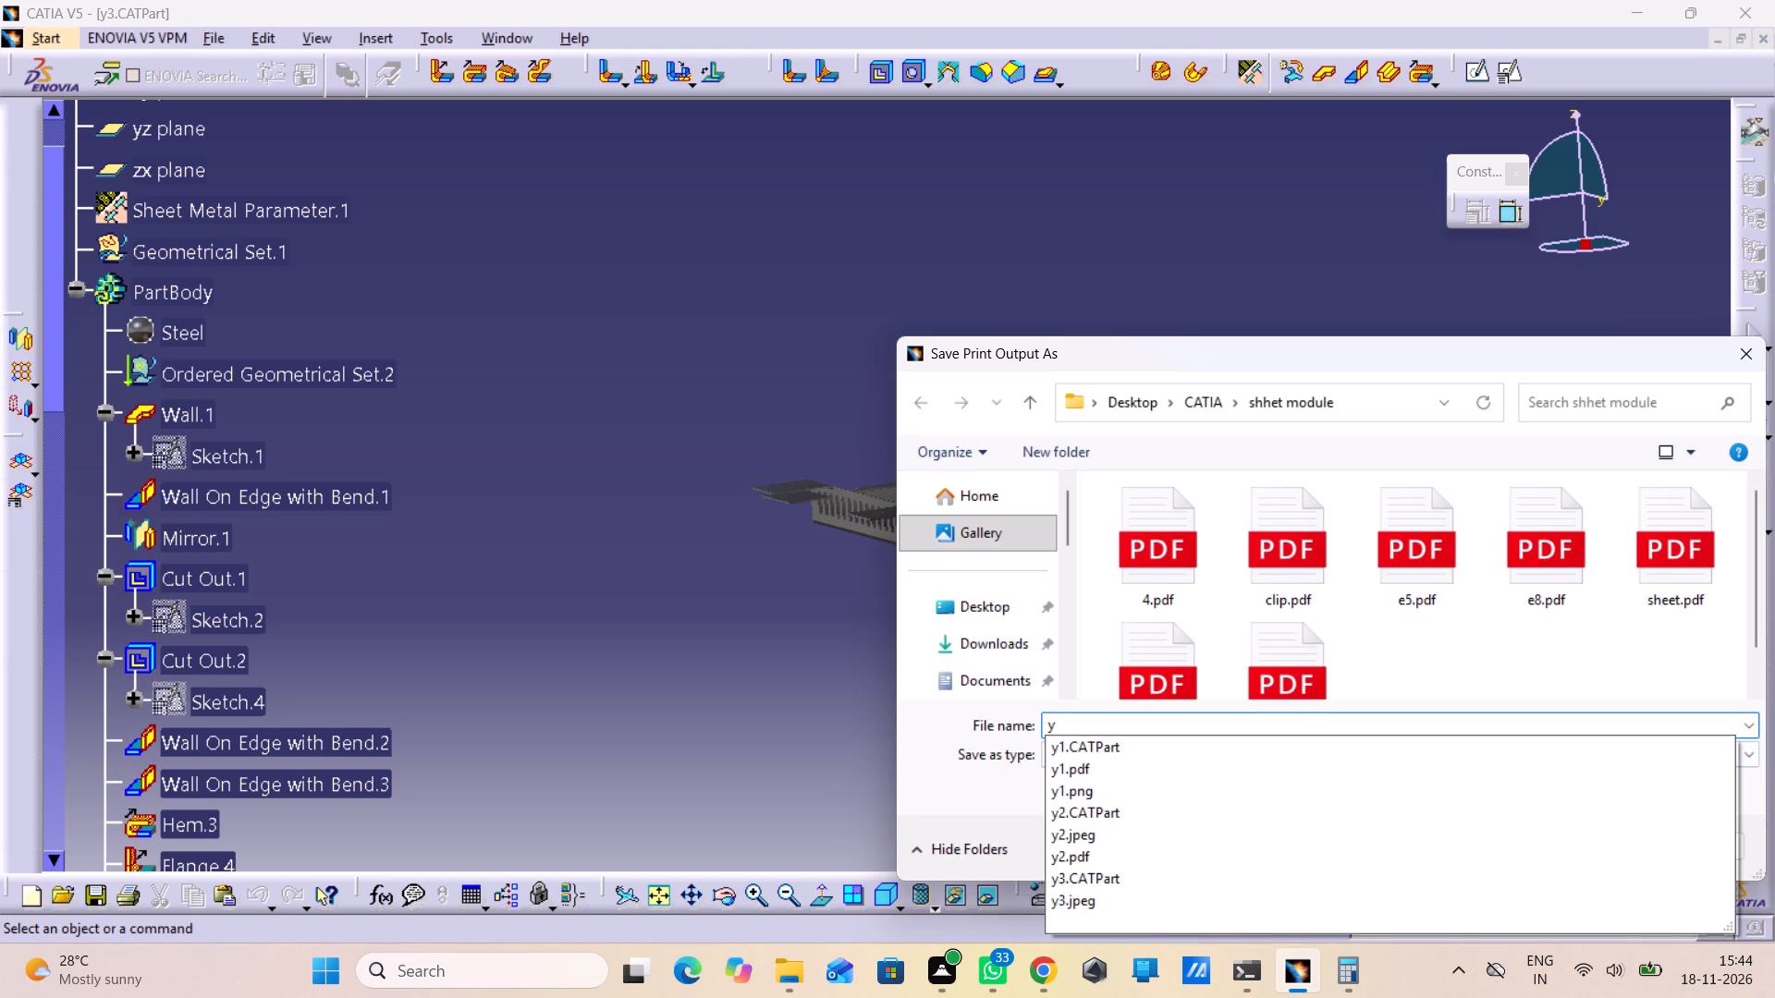
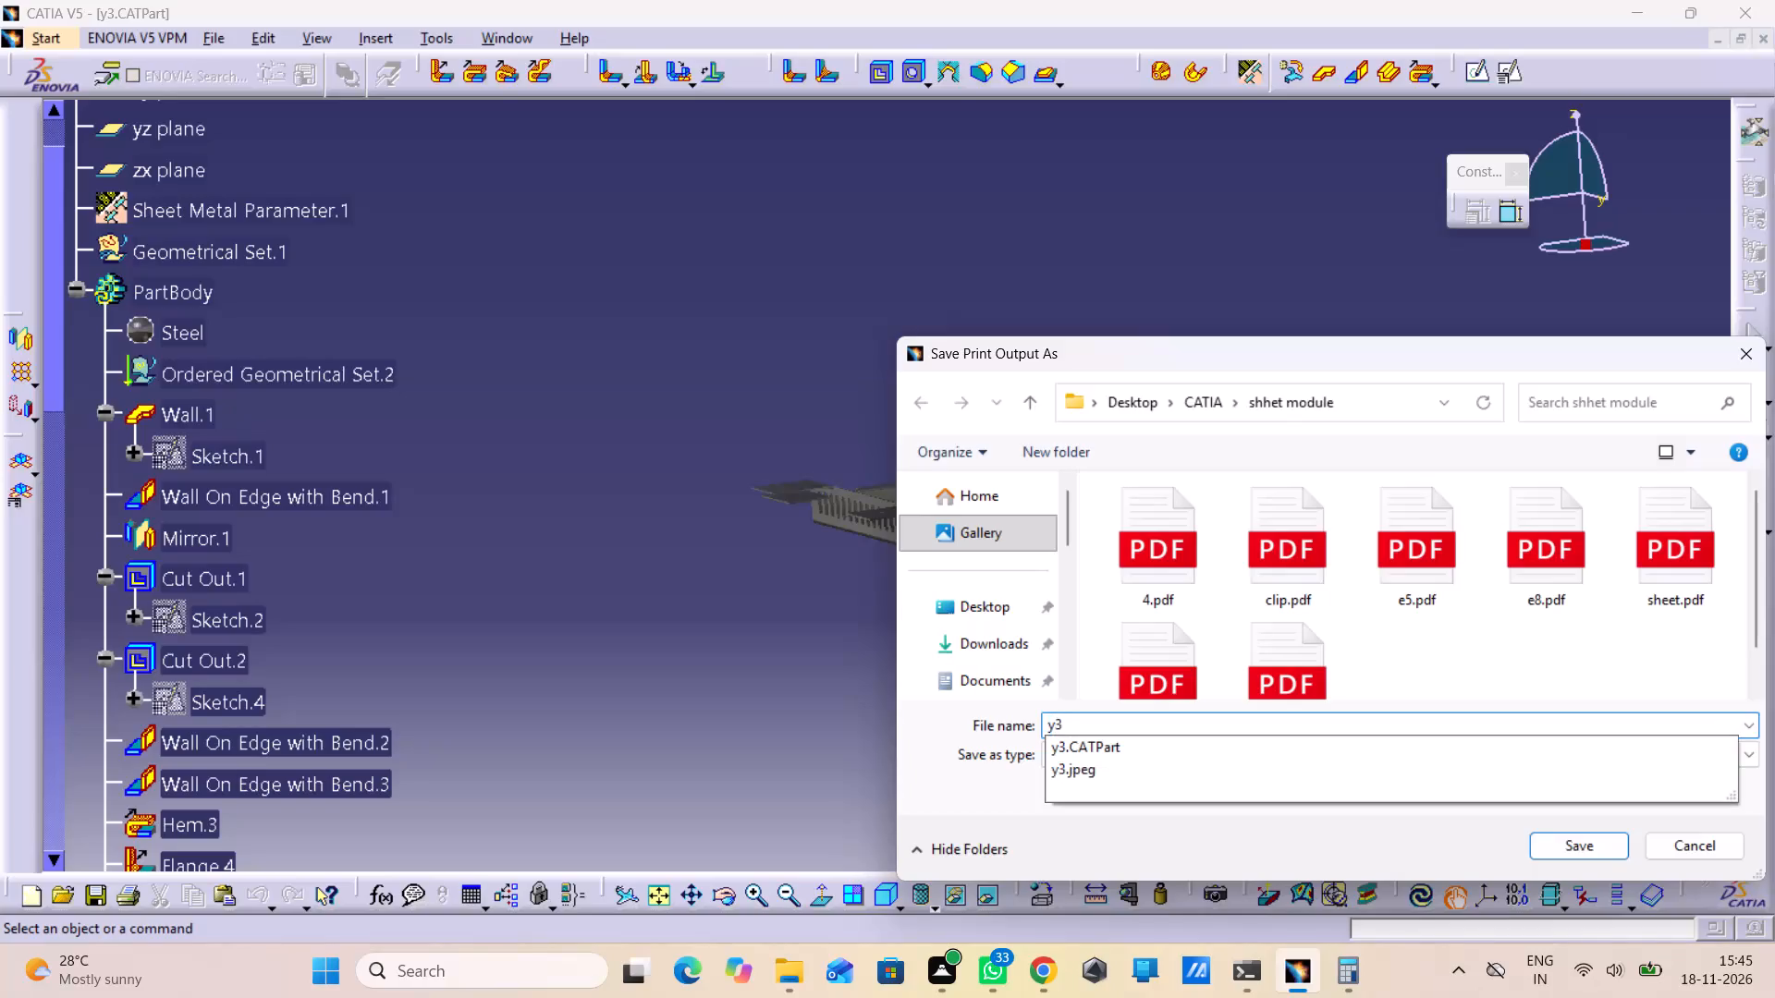
# Save the print output as the PDF document y3 in the shhet module folder and dismiss the second save request.
pyautogui.click(1588, 845)
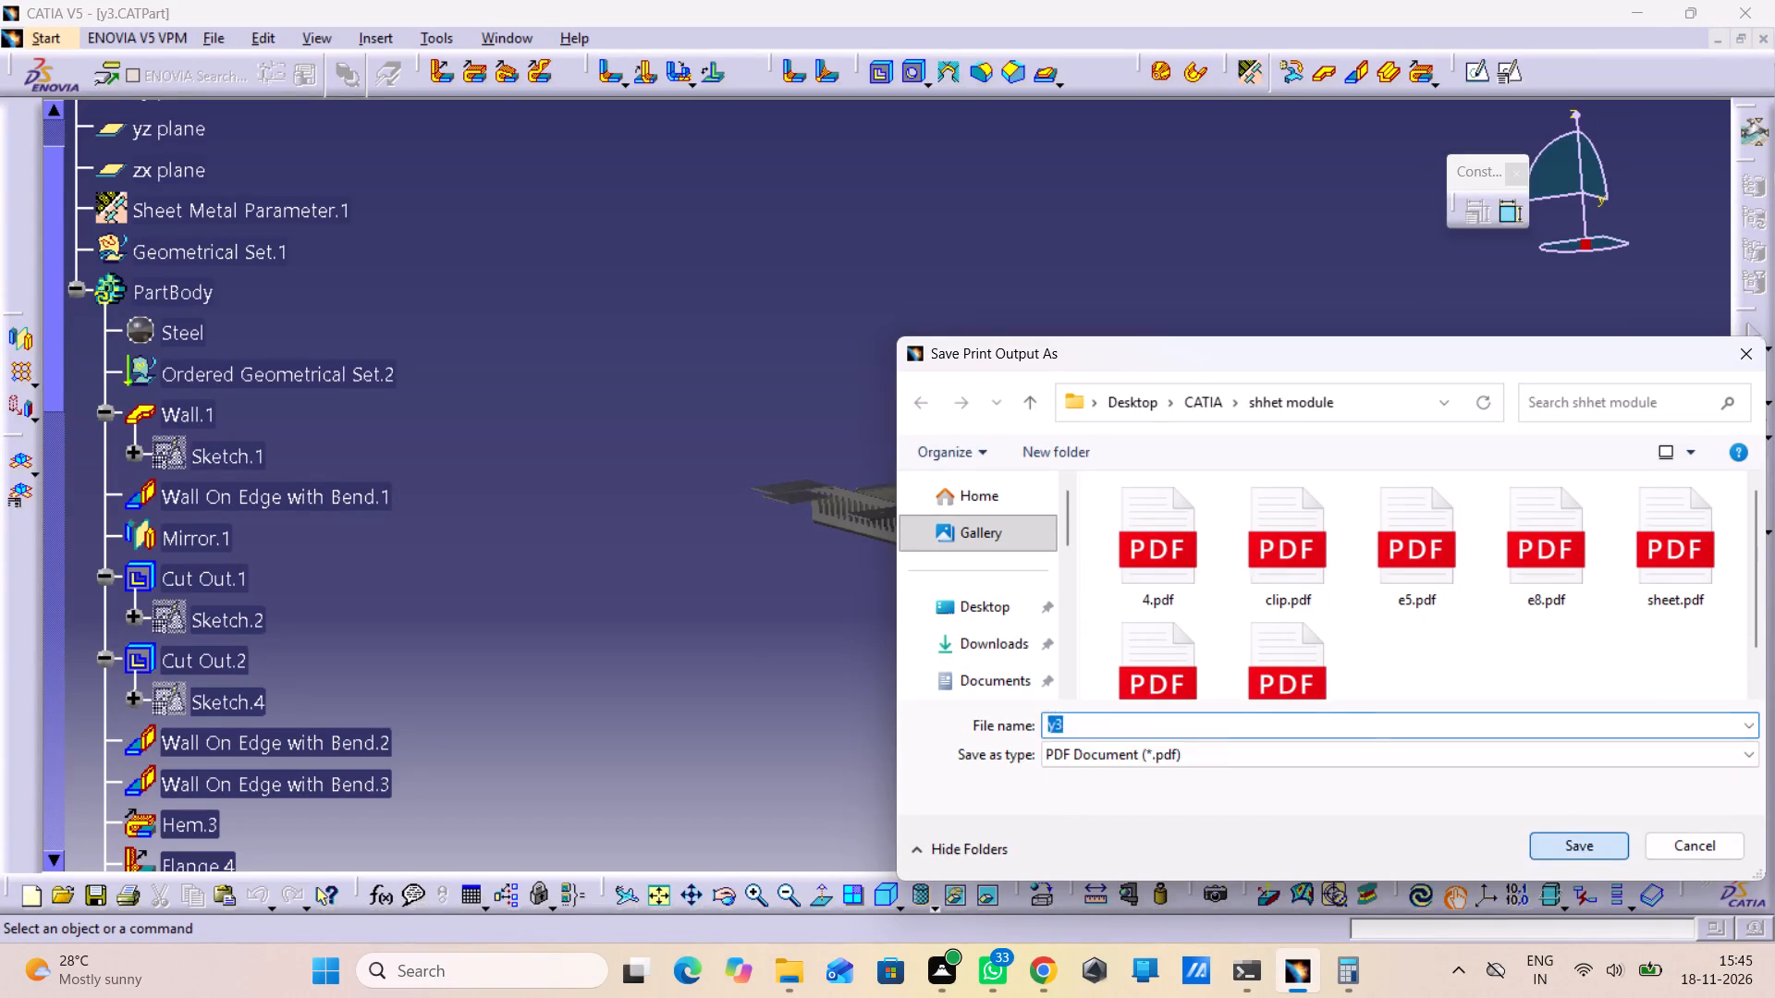
pyautogui.scroll(-2, 1500, 767)
pyautogui.click(1516, 841)
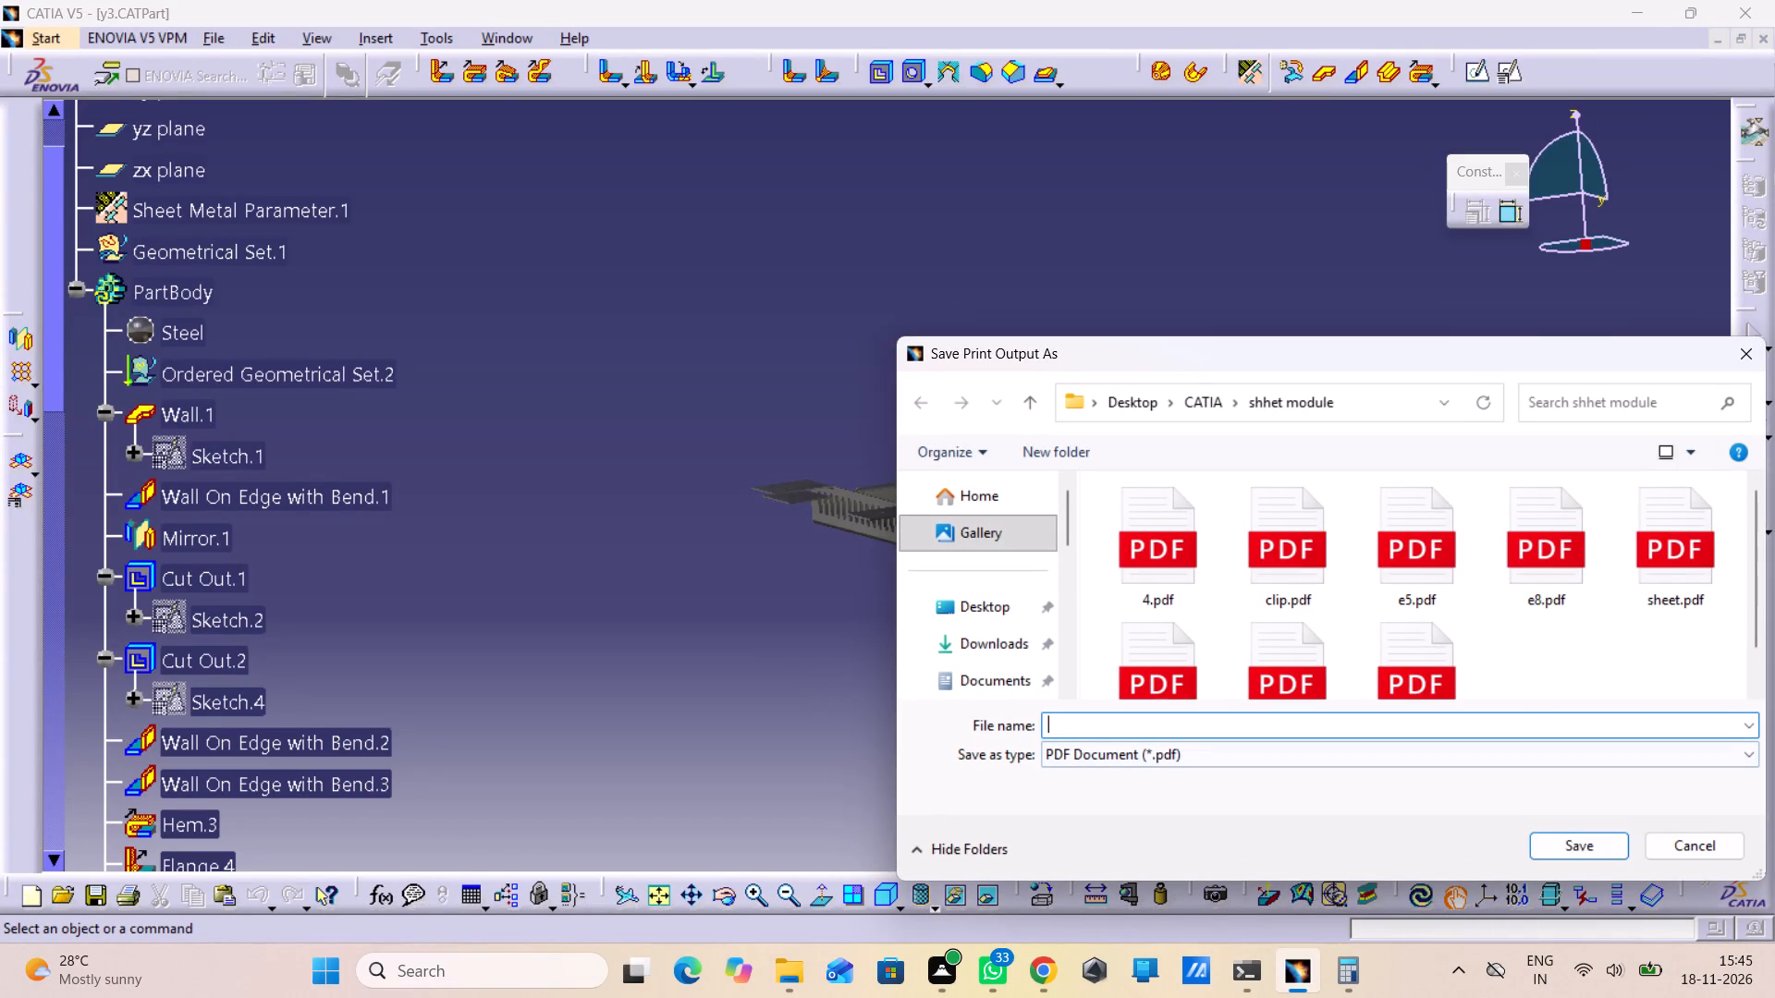
pyautogui.click(1577, 836)
pyautogui.scroll(-4, 1458, 675)
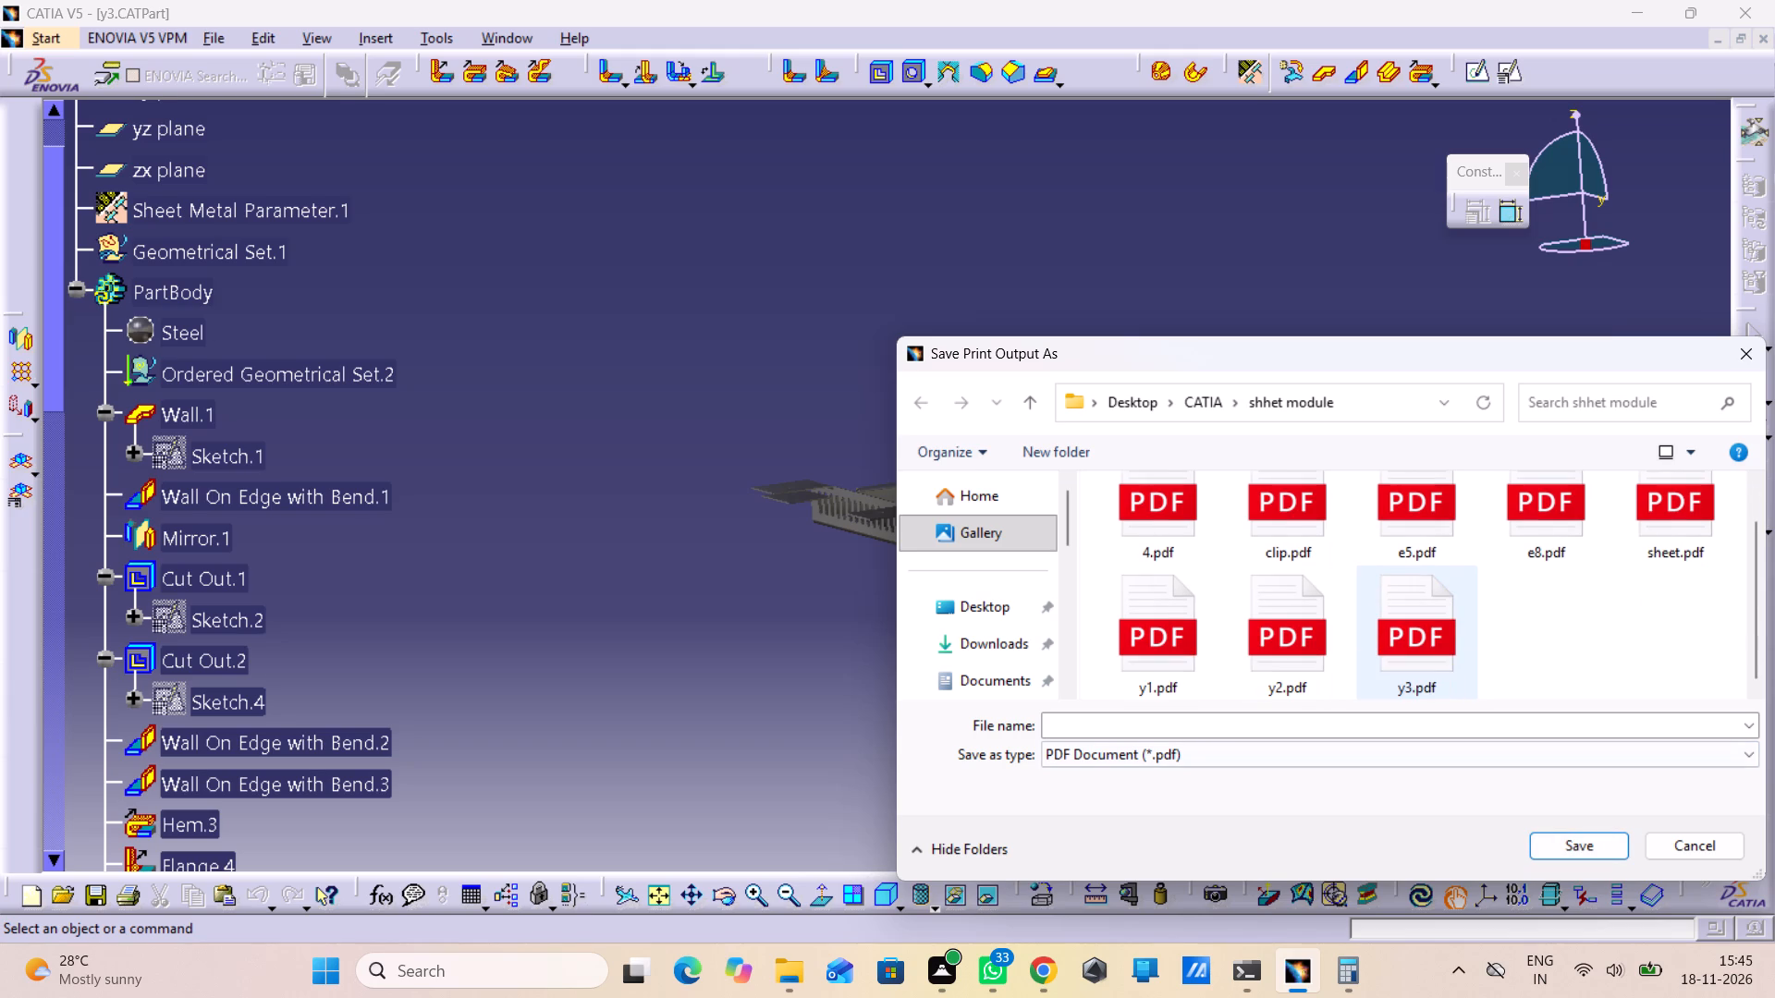
pyautogui.scroll(-2, 1459, 675)
pyautogui.click(1702, 846)
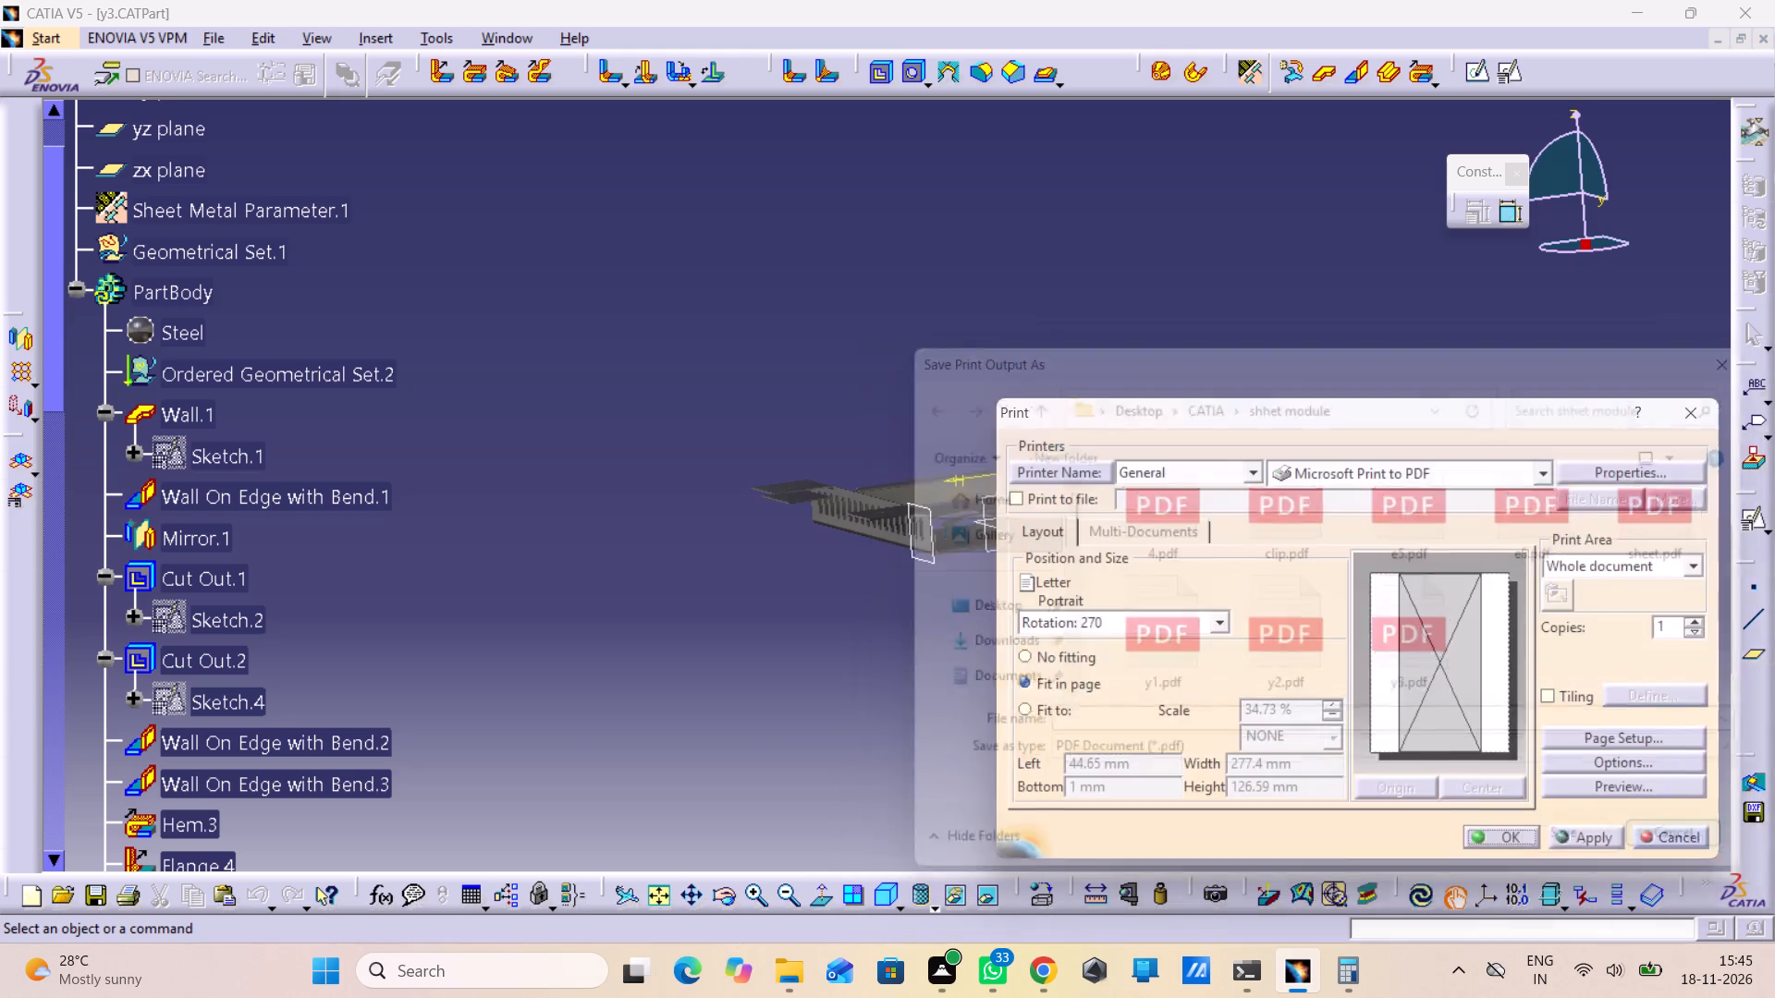